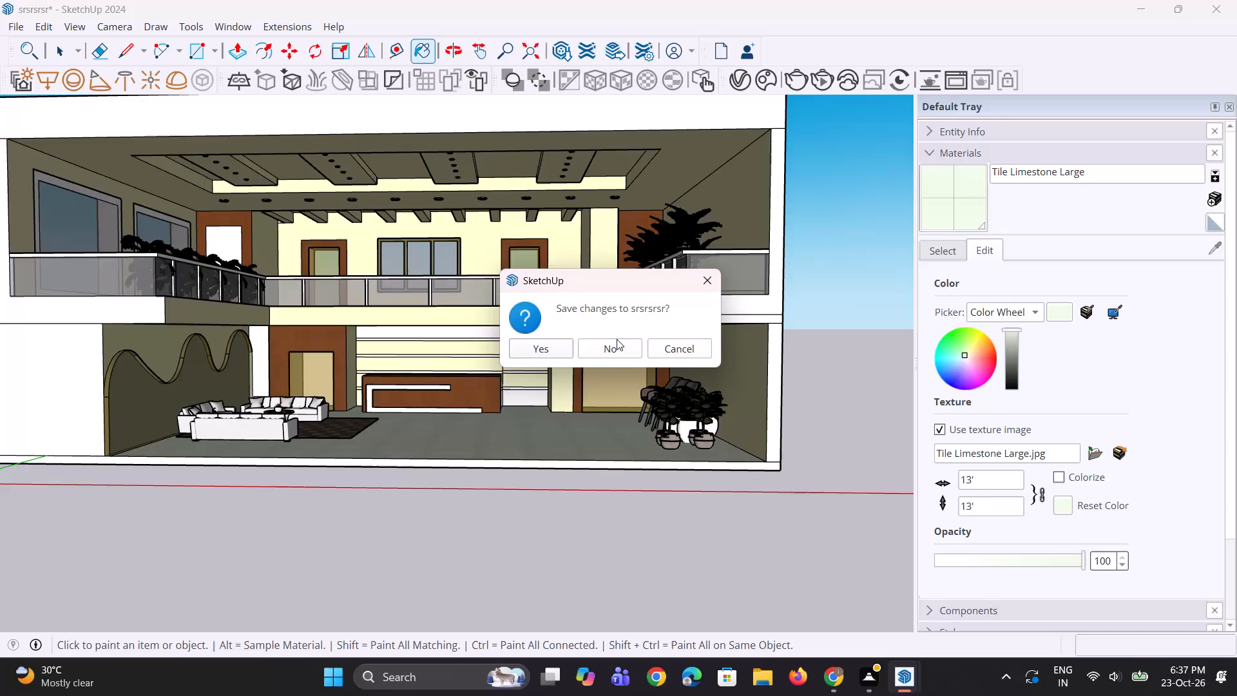
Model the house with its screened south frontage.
Close the srsrsrsr model without saving its changes.
{"action": "left_click", "coordinate": [617, 348]}
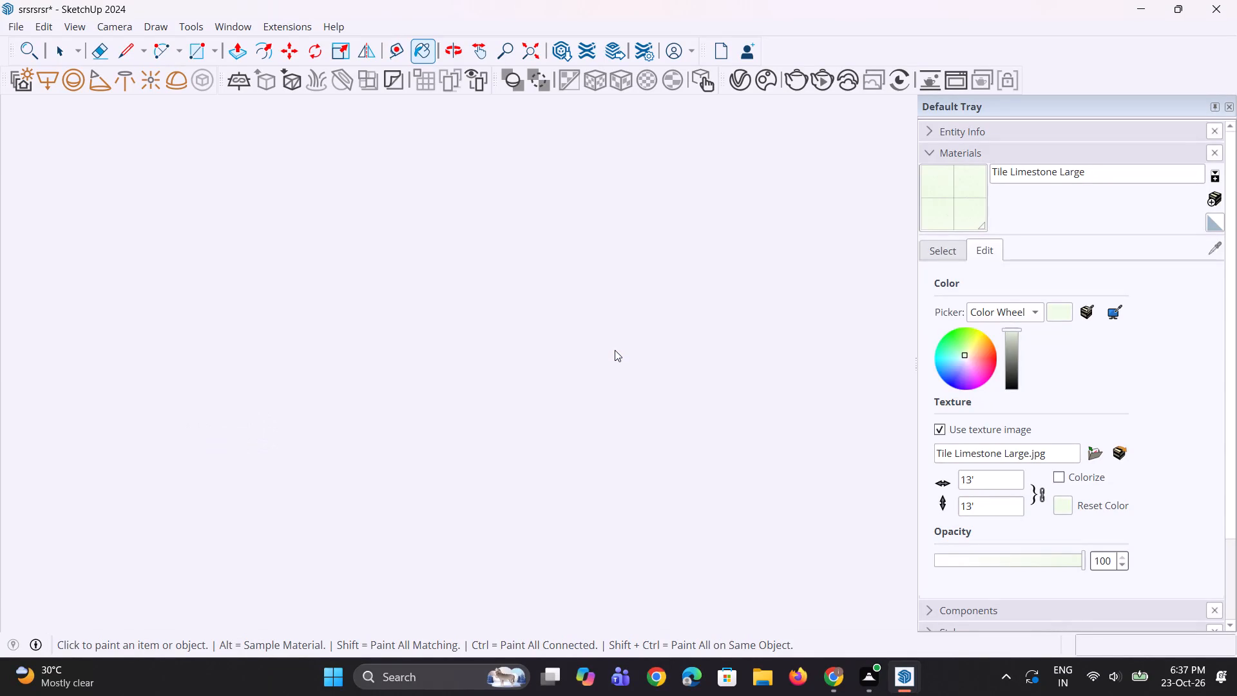
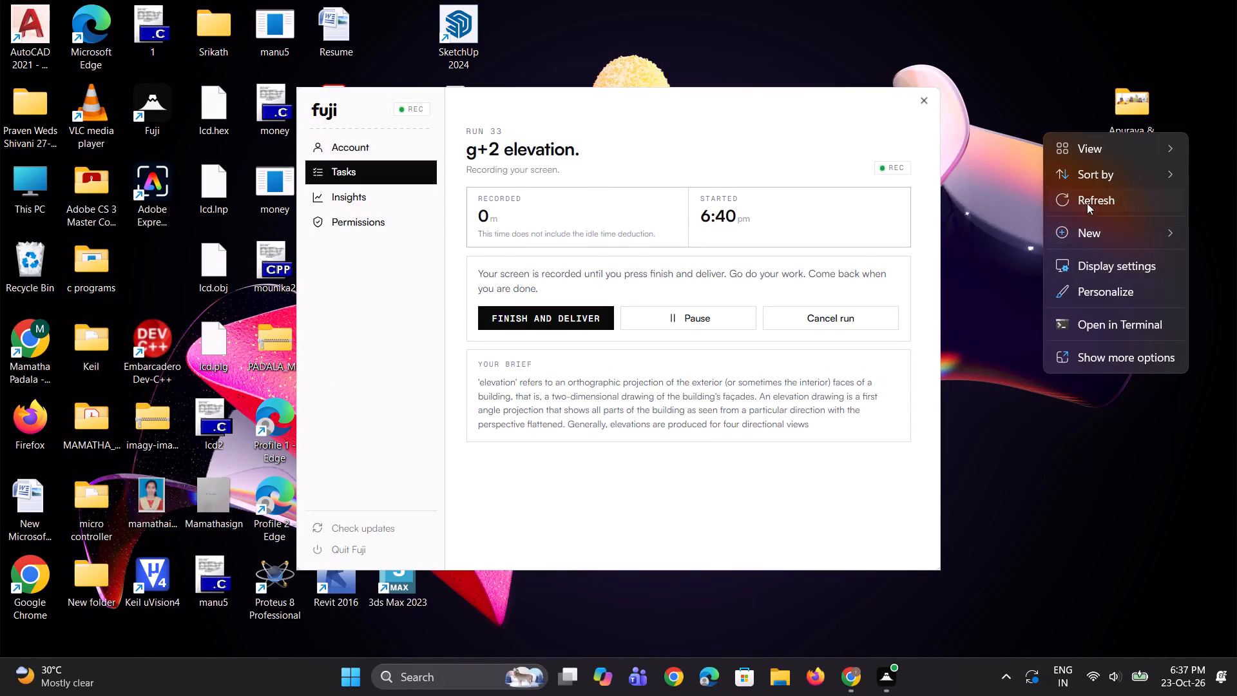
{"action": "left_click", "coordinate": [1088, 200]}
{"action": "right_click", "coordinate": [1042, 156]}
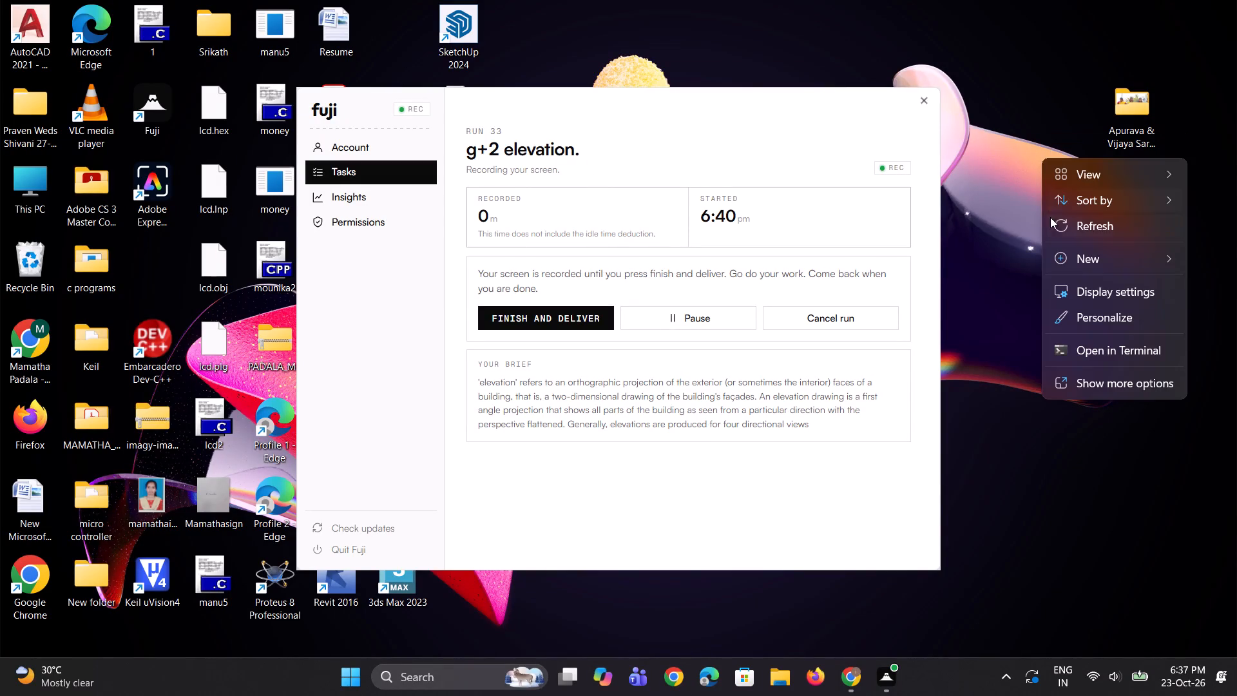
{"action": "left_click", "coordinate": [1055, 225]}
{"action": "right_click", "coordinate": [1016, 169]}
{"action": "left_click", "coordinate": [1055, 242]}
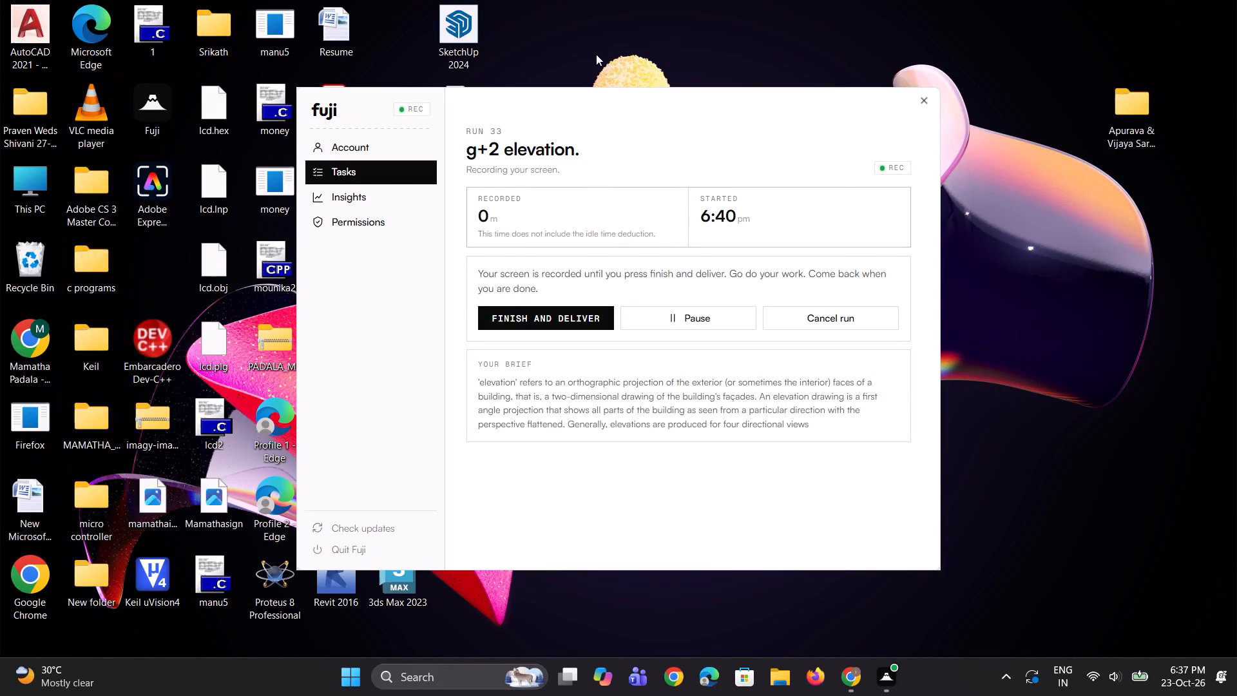
Launch SketchUp 2024 from the desktop.
{"action": "double_click", "coordinate": [478, 46]}
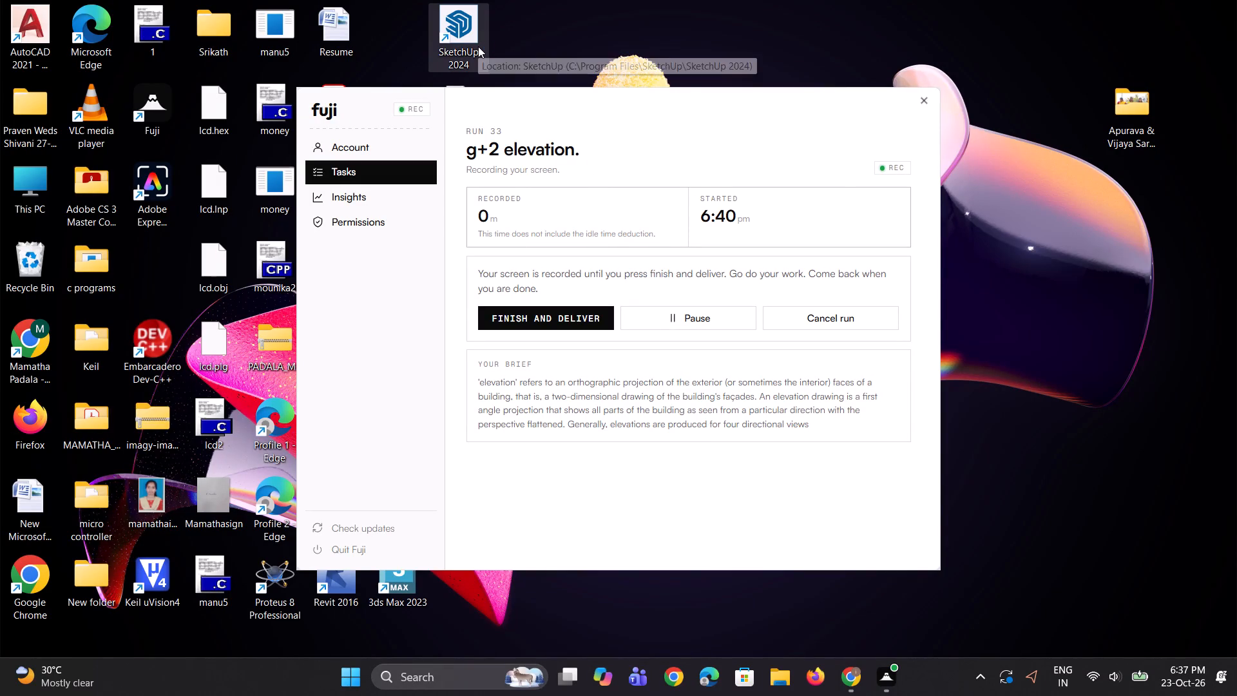
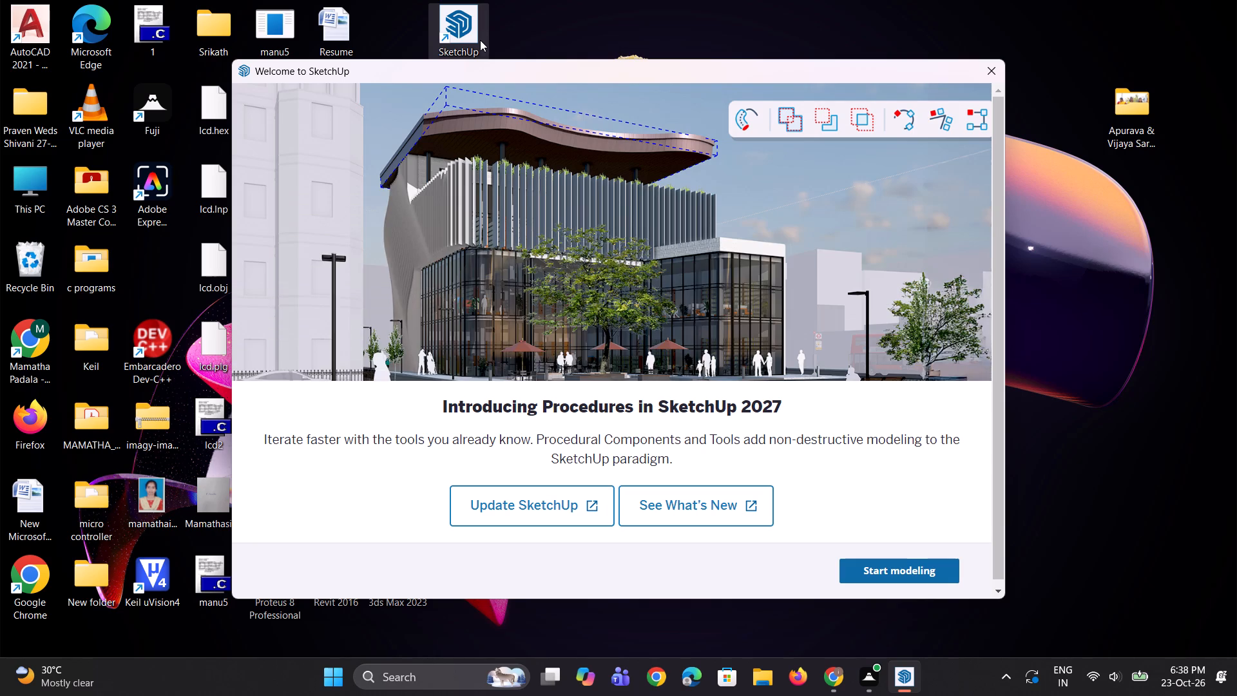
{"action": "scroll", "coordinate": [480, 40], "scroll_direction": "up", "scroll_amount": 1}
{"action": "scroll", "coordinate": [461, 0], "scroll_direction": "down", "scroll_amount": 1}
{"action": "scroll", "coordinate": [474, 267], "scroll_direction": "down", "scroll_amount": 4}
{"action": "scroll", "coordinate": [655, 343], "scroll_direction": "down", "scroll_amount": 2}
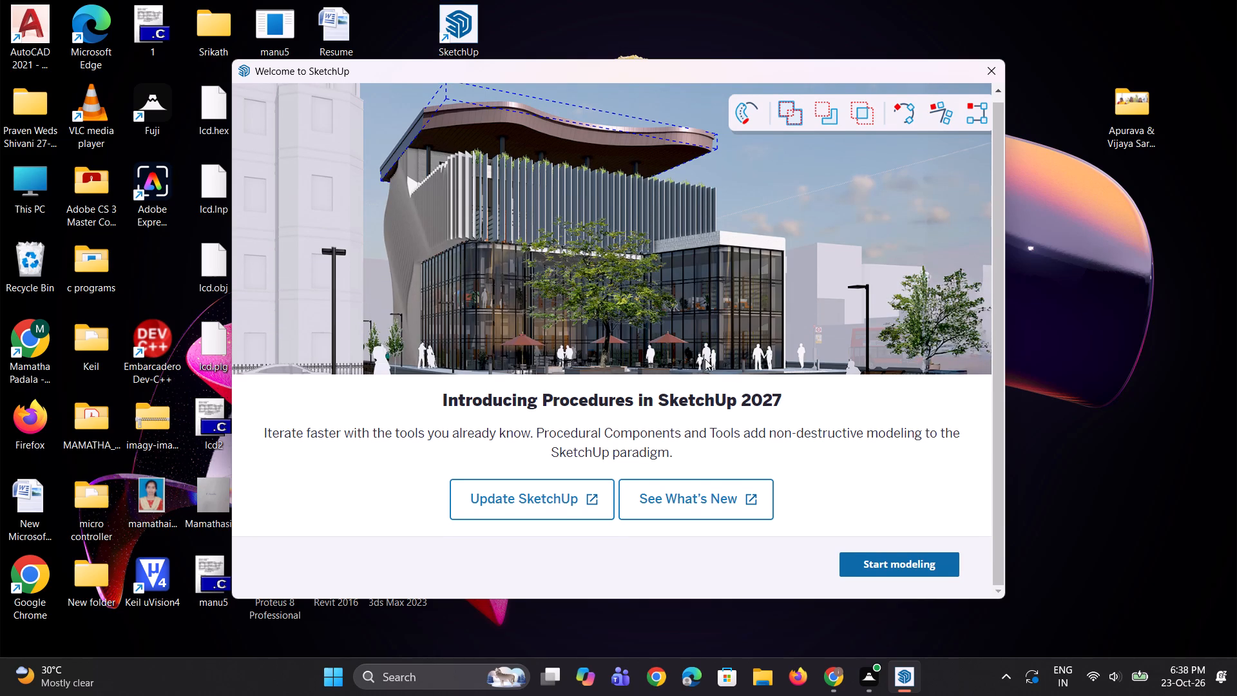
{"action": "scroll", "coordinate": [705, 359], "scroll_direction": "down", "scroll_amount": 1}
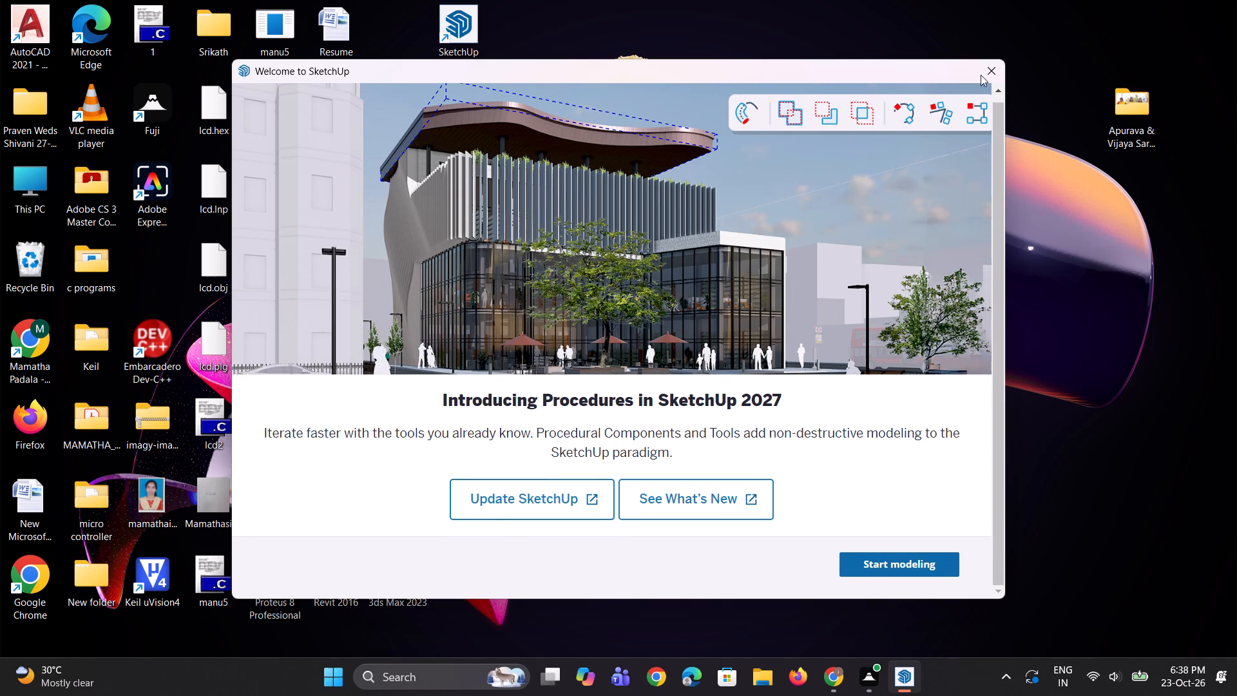
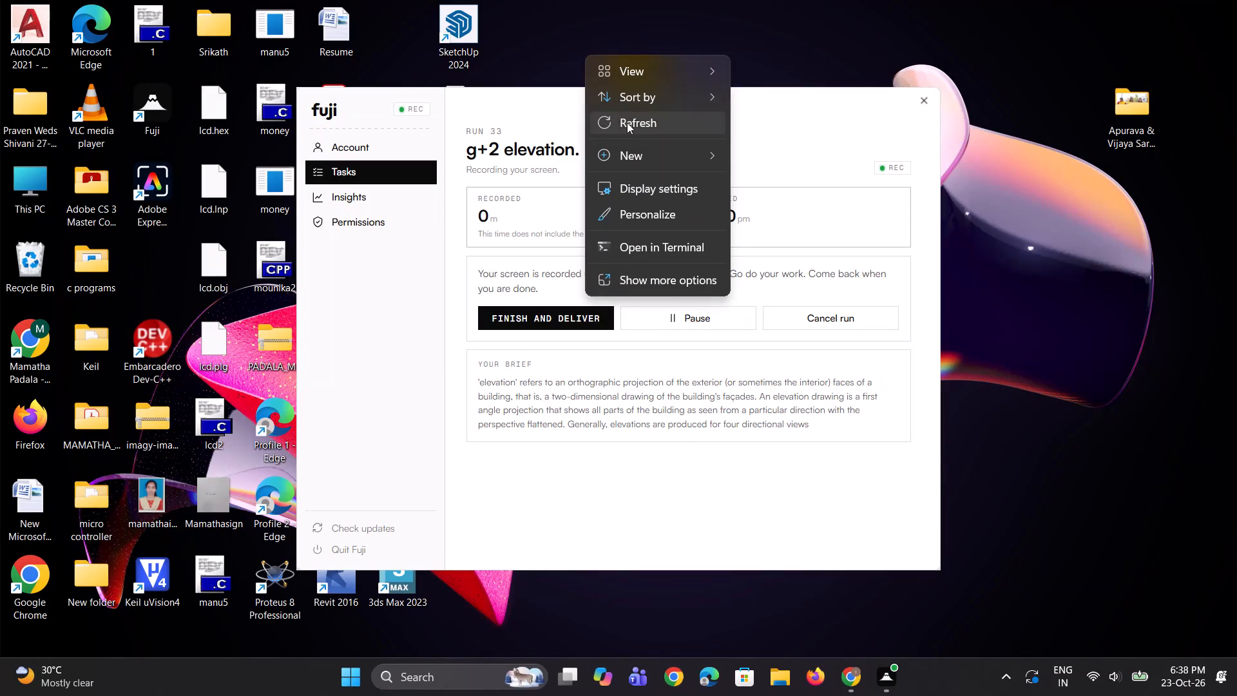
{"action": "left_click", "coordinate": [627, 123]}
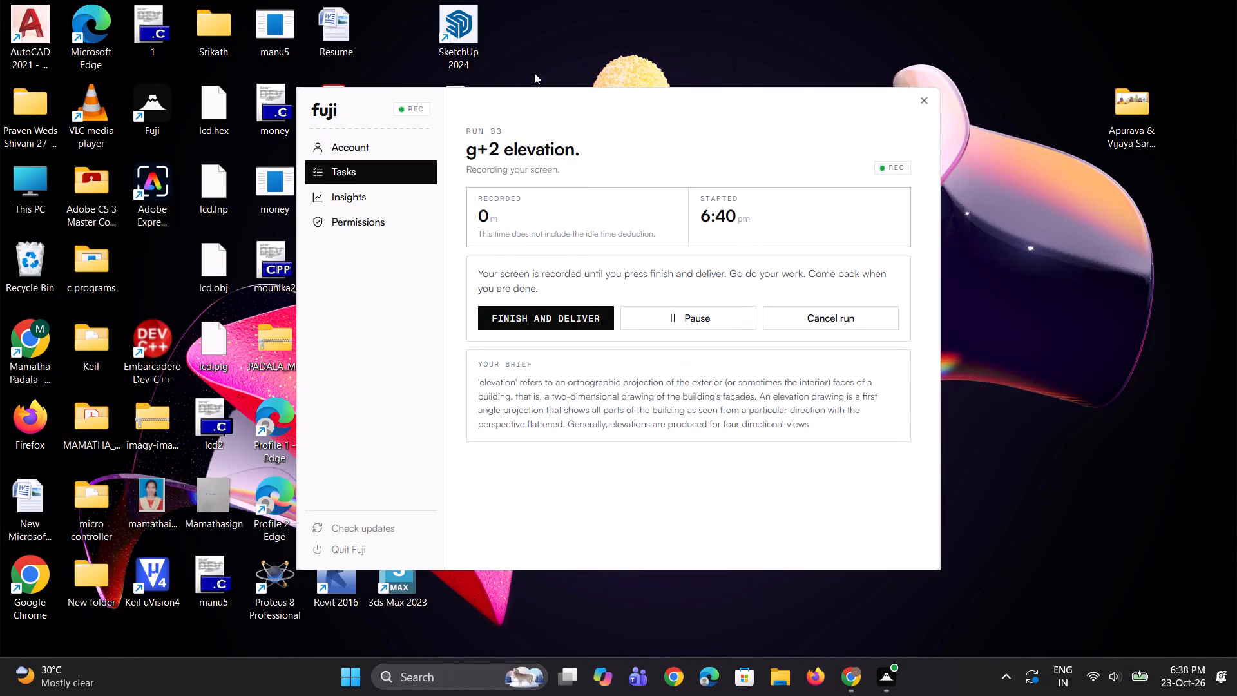
Launch SketchUp 2024 from the desktop.
{"action": "left_click", "coordinate": [455, 59]}
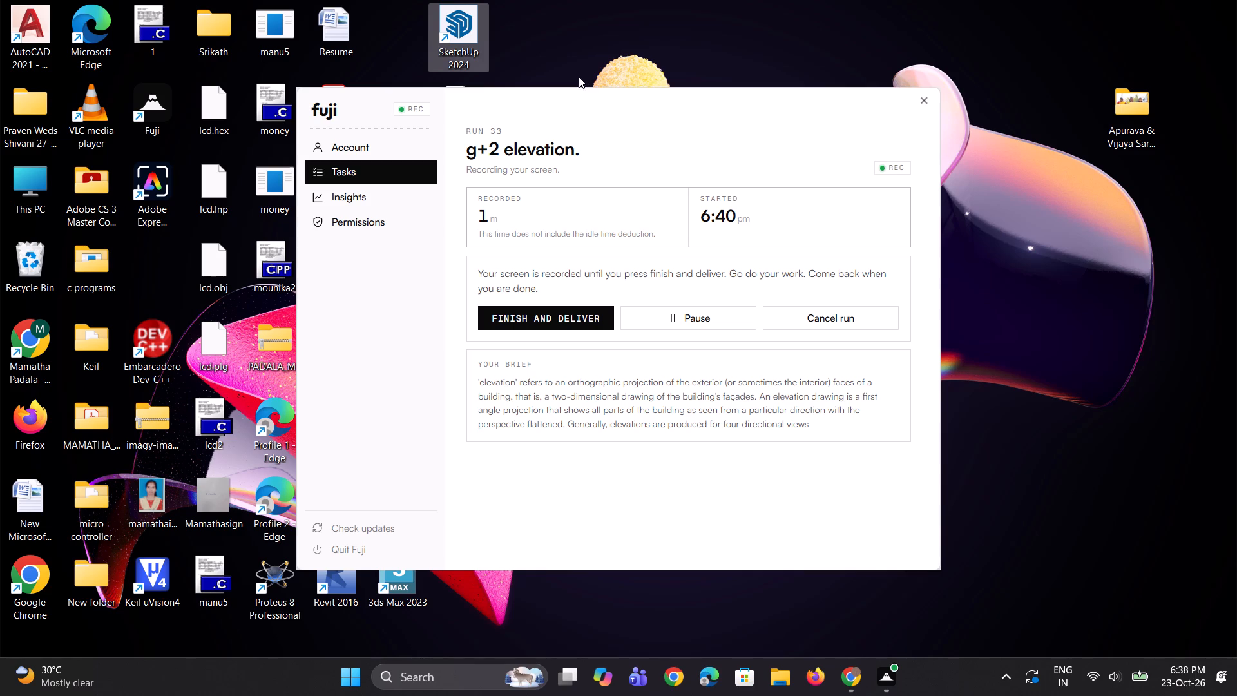
{"action": "double_click", "coordinate": [481, 56]}
{"action": "left_click", "coordinate": [556, 57]}
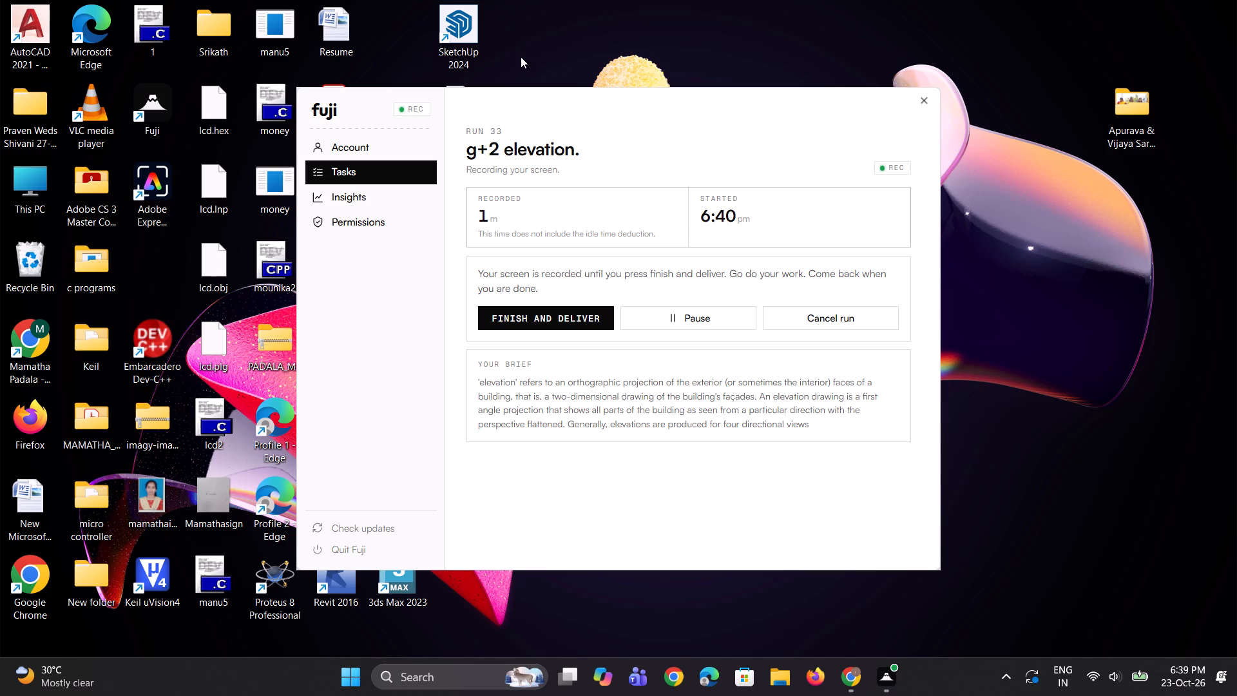
{"action": "double_click", "coordinate": [463, 48]}
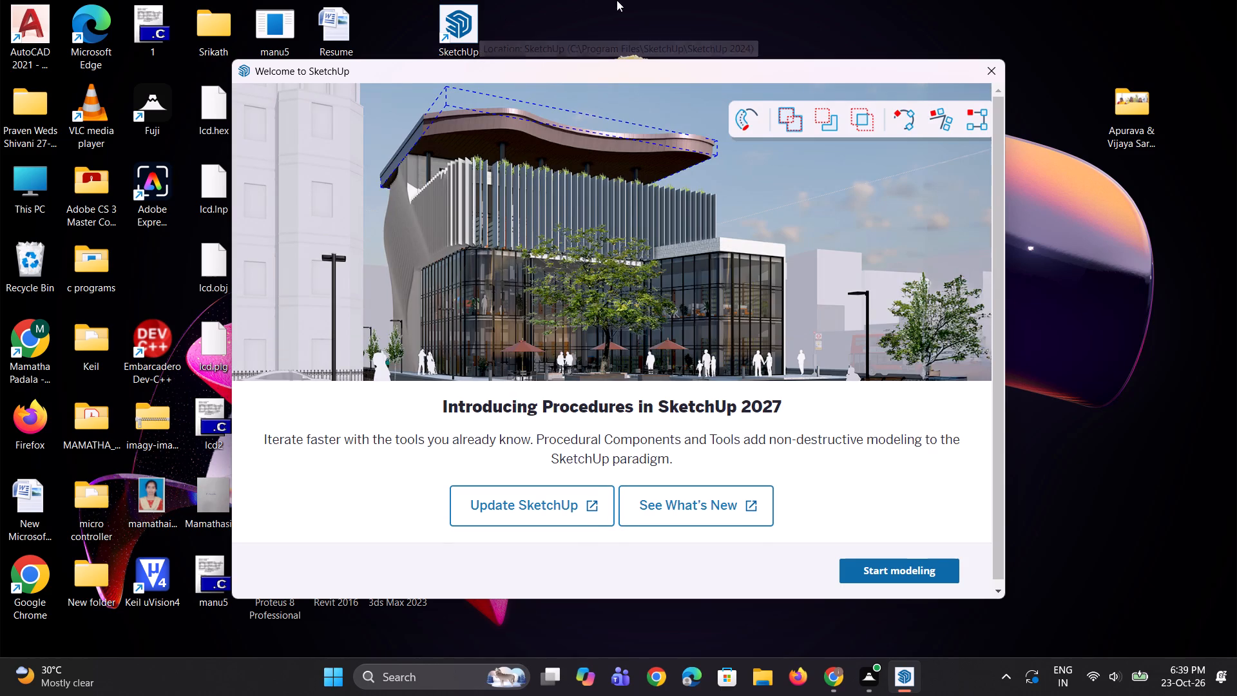
Skip the SketchUp 2027 update announcement in the welcome window and proceed to start modeling.
{"action": "left_click_drag", "start_coordinate": [1001, 184], "coordinate": [1004, 208]}
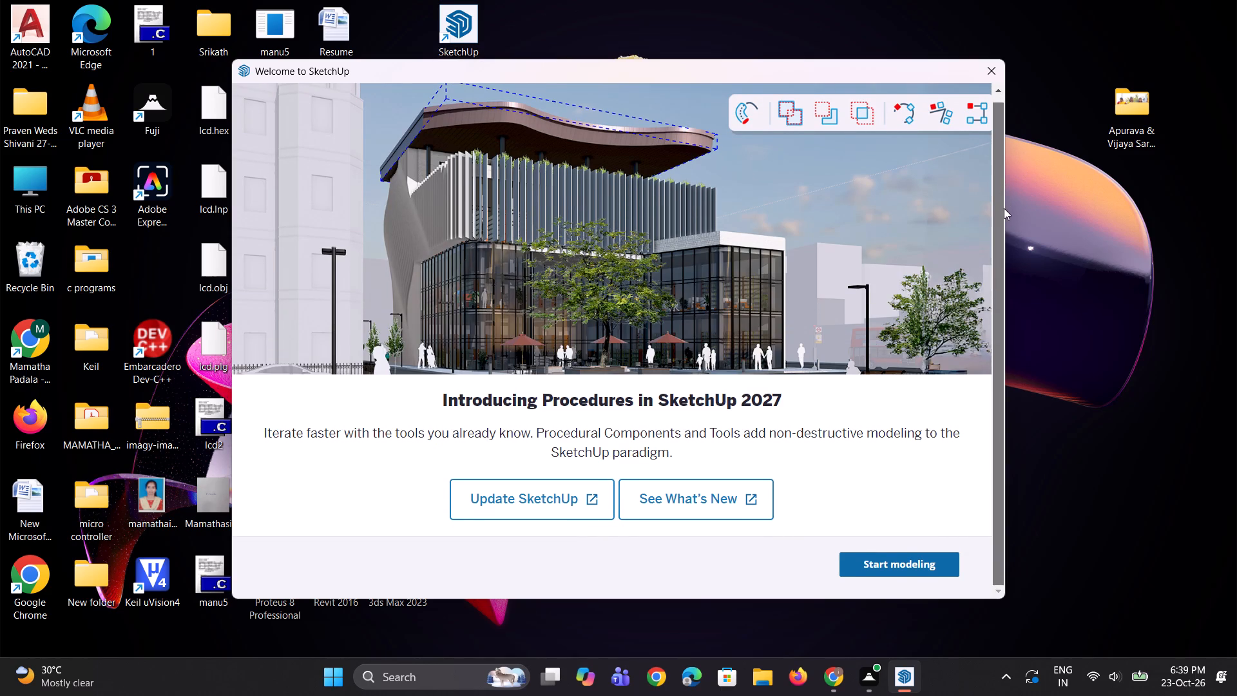
{"action": "left_click_drag", "start_coordinate": [1004, 208], "coordinate": [1004, 209]}
{"action": "left_click", "coordinate": [880, 567]}
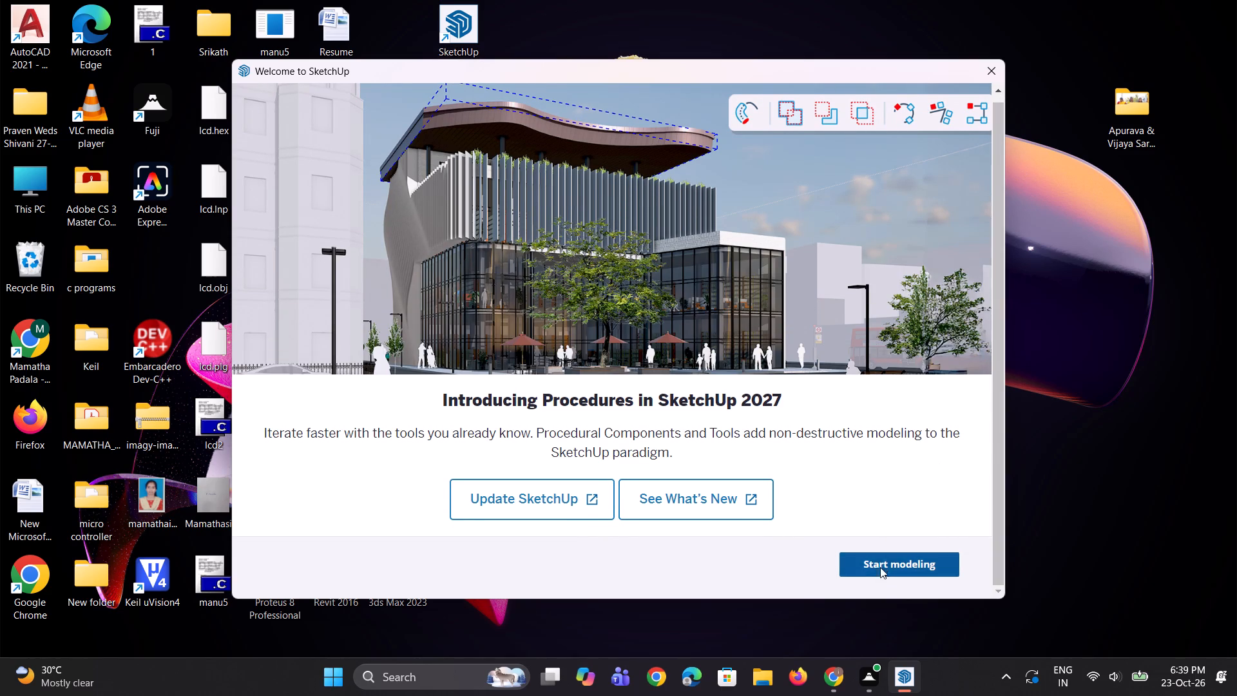
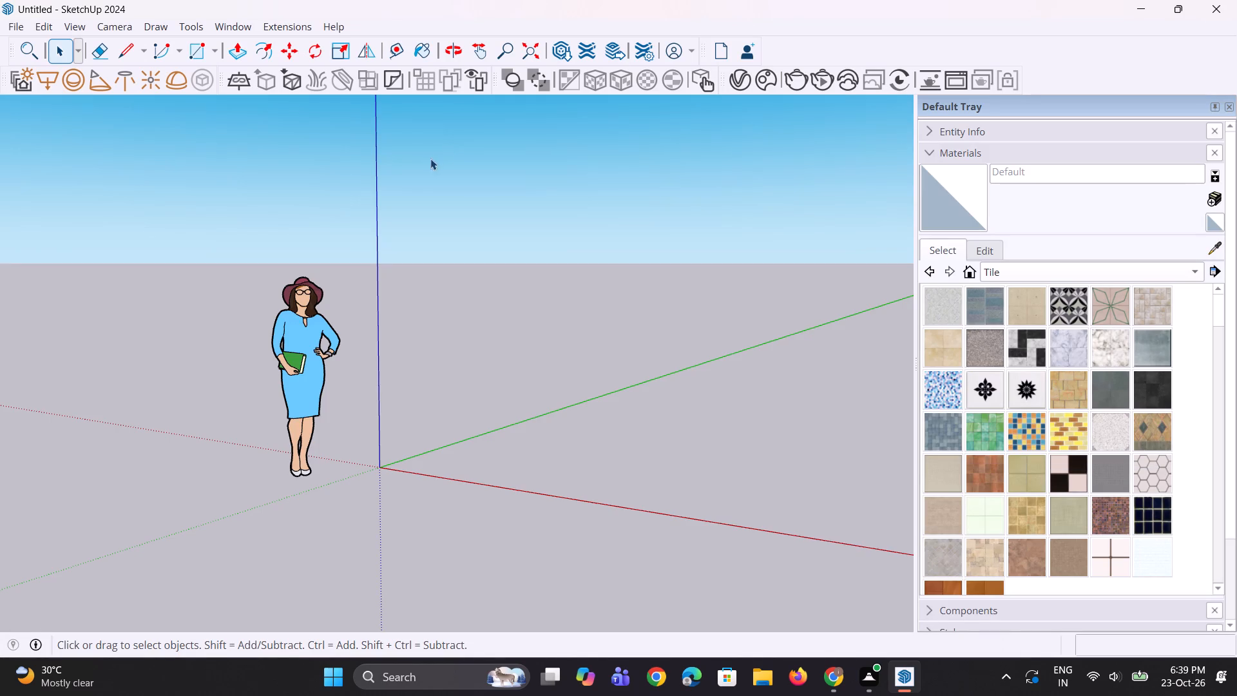
Draw a 35' by 40' rectangle on the ground plane beside the origin for the building footprint.
{"action": "scroll", "coordinate": [340, 276], "scroll_direction": "down", "scroll_amount": 4}
{"action": "scroll", "coordinate": [428, 209], "scroll_direction": "down", "scroll_amount": 3}
{"action": "middle_click_drag", "start_coordinate": [430, 209], "coordinate": [518, 350]}
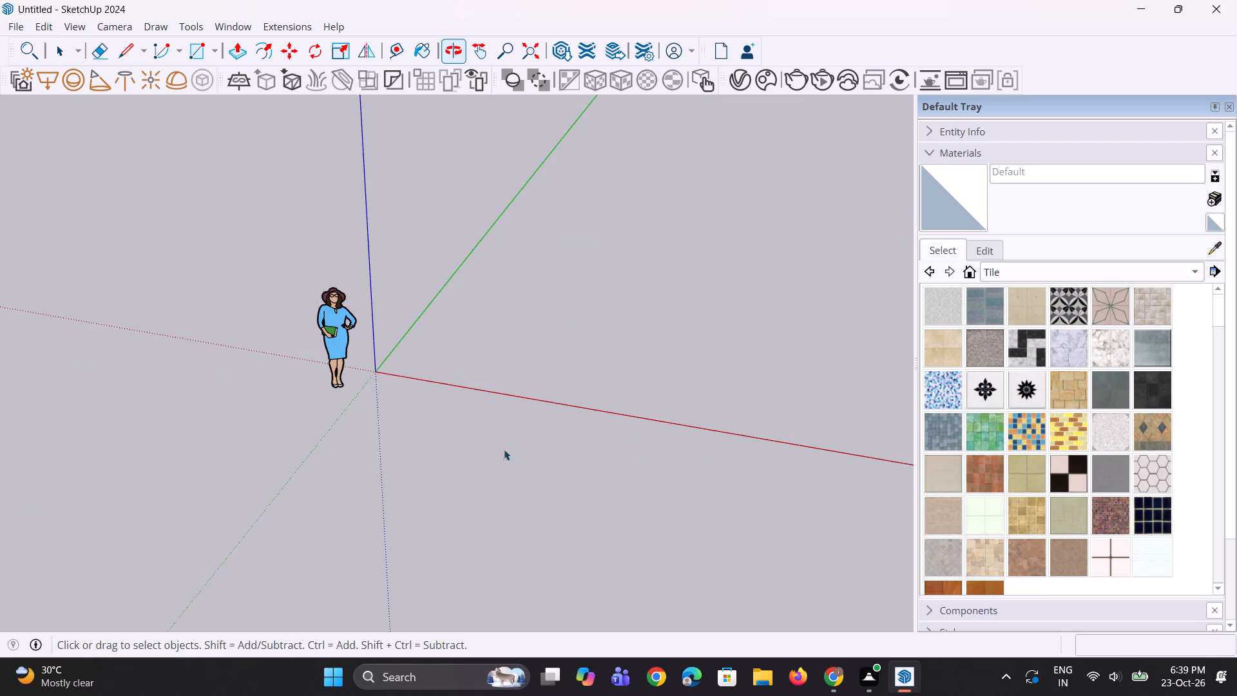
{"action": "scroll", "coordinate": [492, 487], "scroll_direction": "down", "scroll_amount": 8}
{"action": "scroll", "coordinate": [490, 383], "scroll_direction": "up", "scroll_amount": 12}
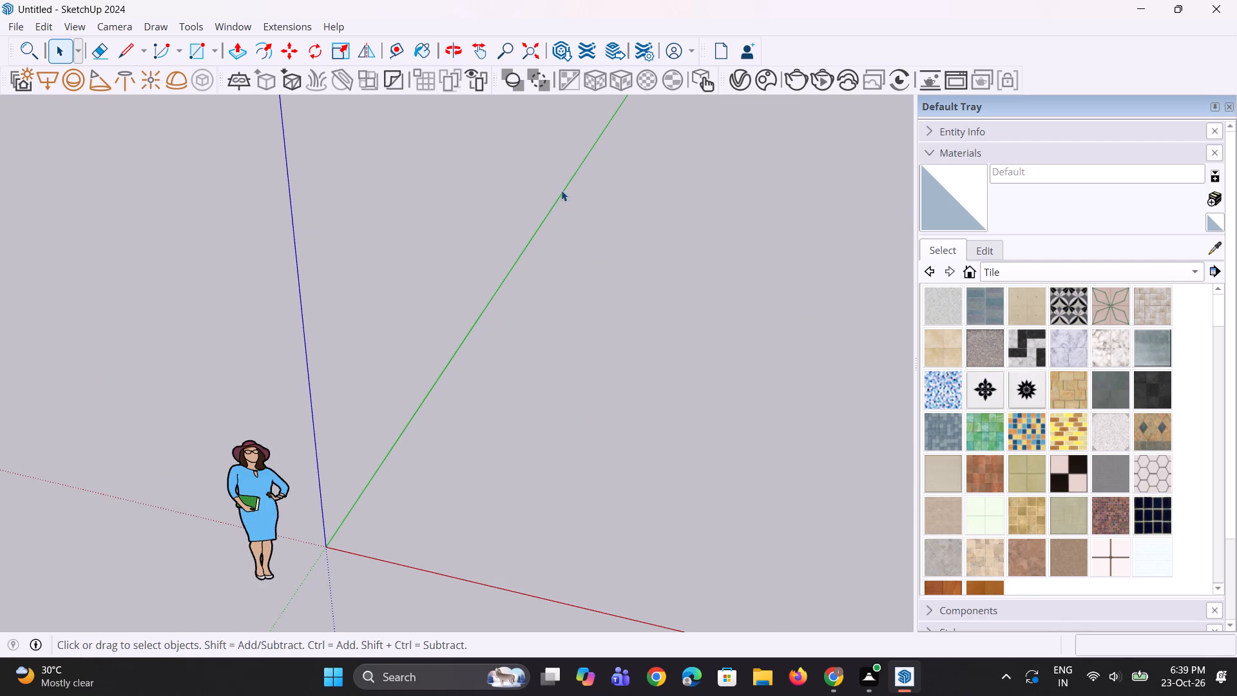
{"action": "scroll", "coordinate": [557, 212], "scroll_direction": "down", "scroll_amount": 2}
{"action": "scroll", "coordinate": [494, 469], "scroll_direction": "up", "scroll_amount": 4}
{"action": "key", "text": "r"}
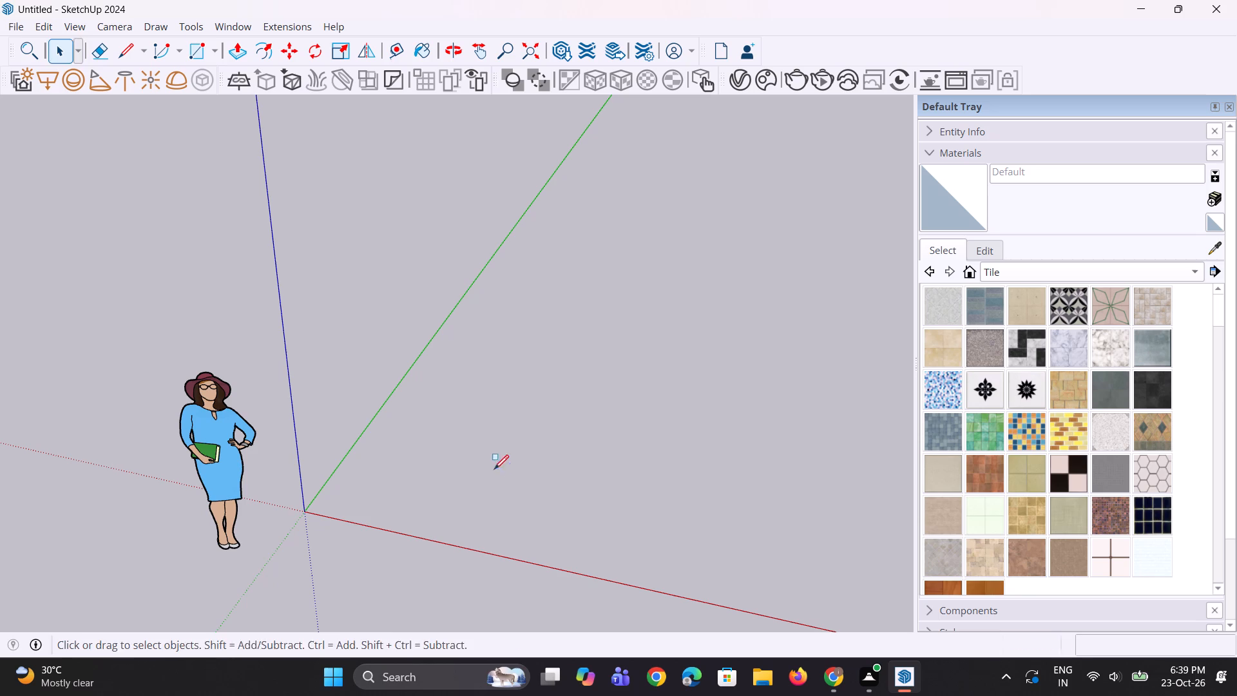
{"action": "left_click", "coordinate": [519, 467]}
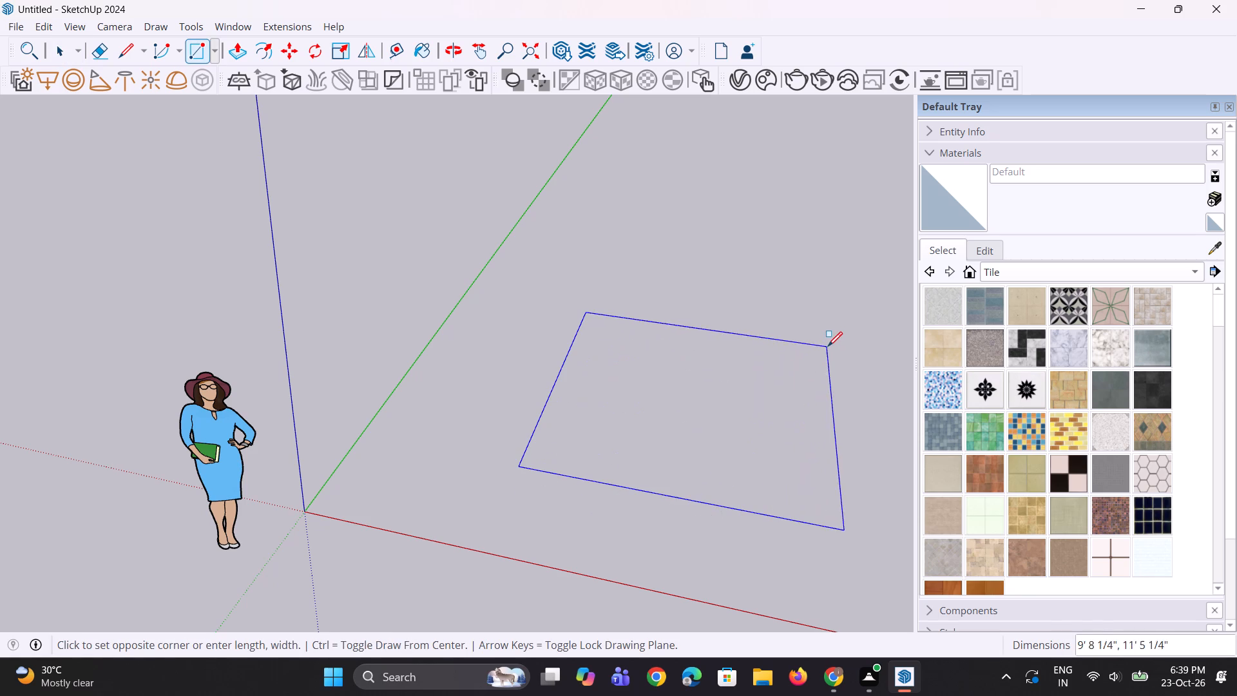
{"action": "type", "text": "35',40'"}
{"action": "key", "text": "Return"}
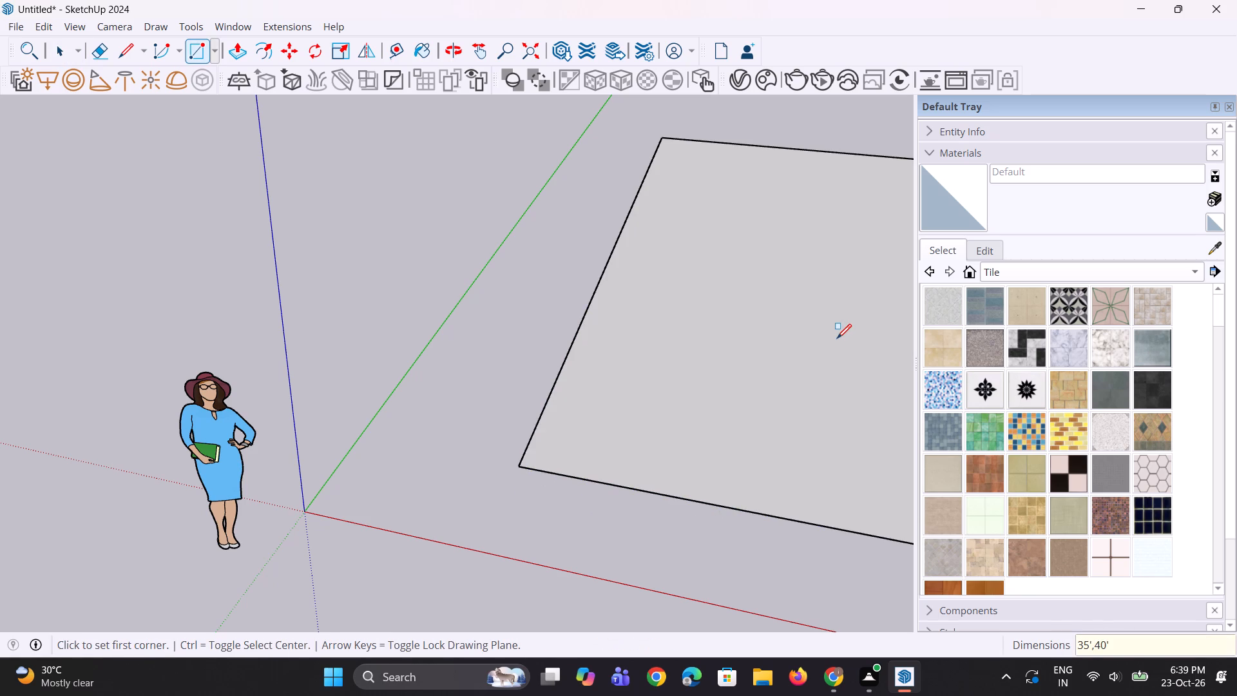
Push/Pull the footprint rectangle up 12' to form the ground floor block.
{"action": "scroll", "coordinate": [468, 353], "scroll_direction": "down", "scroll_amount": 4}
{"action": "scroll", "coordinate": [383, 345], "scroll_direction": "down", "scroll_amount": 9}
{"action": "middle_click_drag", "start_coordinate": [693, 371], "coordinate": [660, 396]}
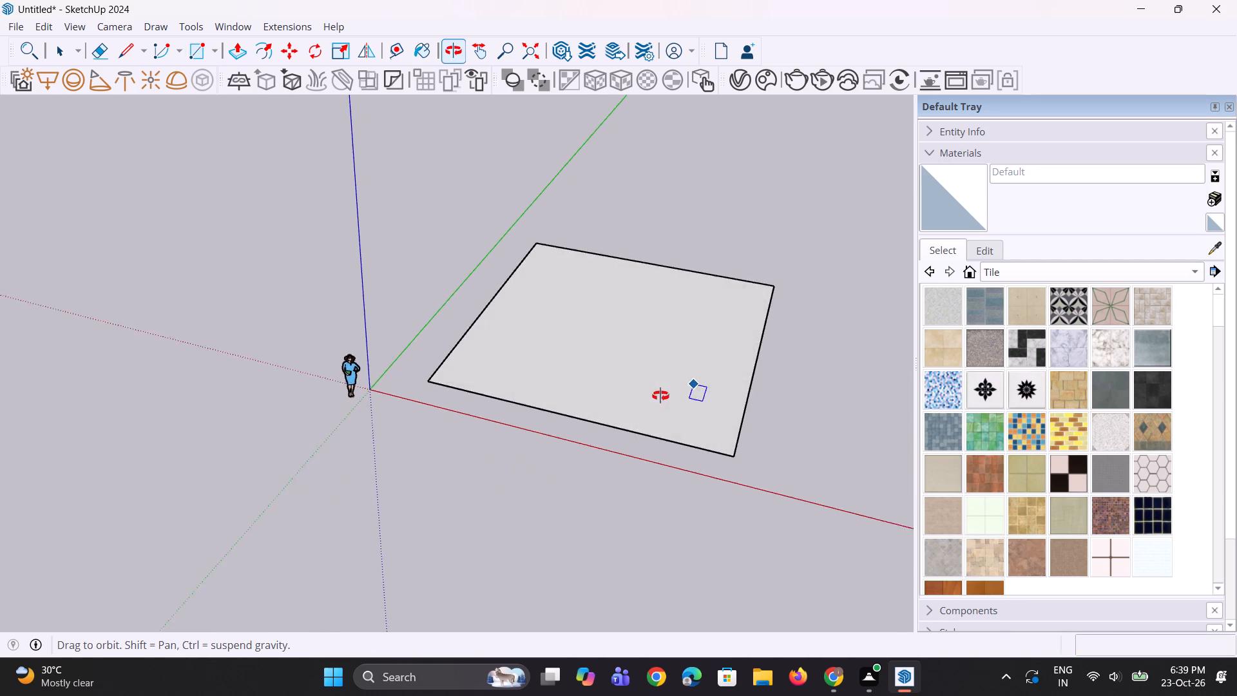
{"action": "middle_click_drag", "start_coordinate": [660, 396], "coordinate": [608, 486]}
{"action": "scroll", "coordinate": [608, 486], "scroll_direction": "up", "scroll_amount": 3}
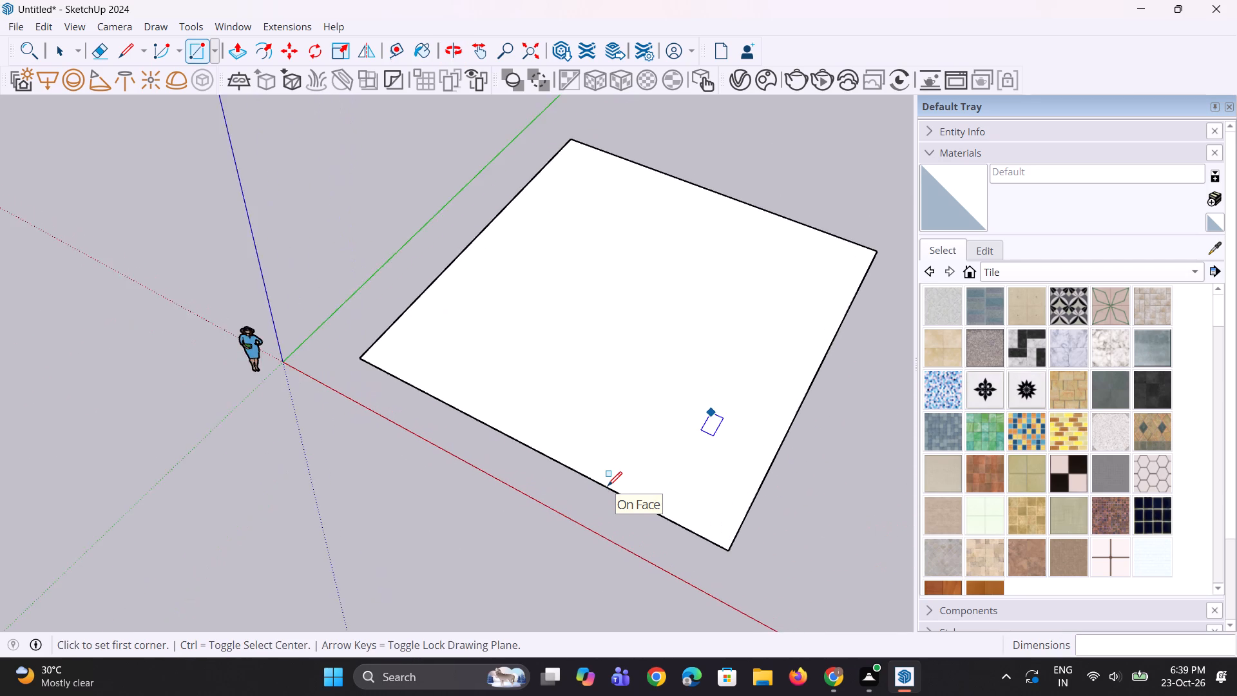
{"action": "scroll", "coordinate": [608, 486], "scroll_direction": "up", "scroll_amount": 1}
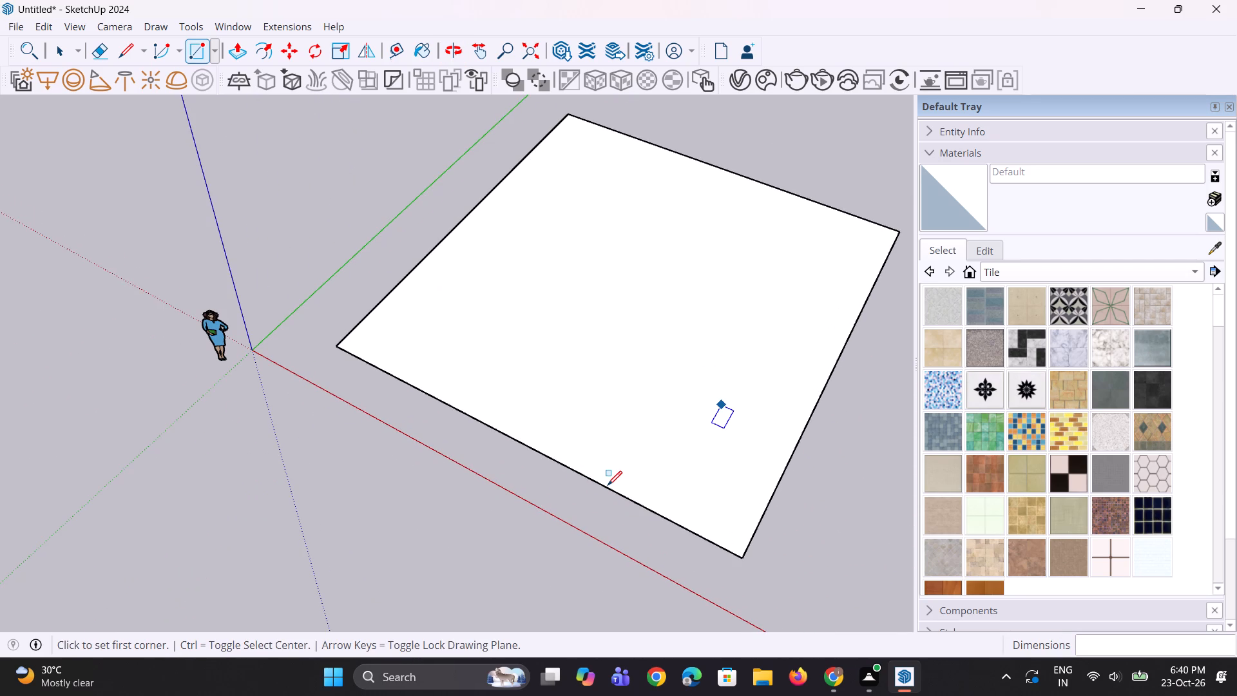
{"action": "key", "text": "p"}
{"action": "left_click", "coordinate": [627, 463]}
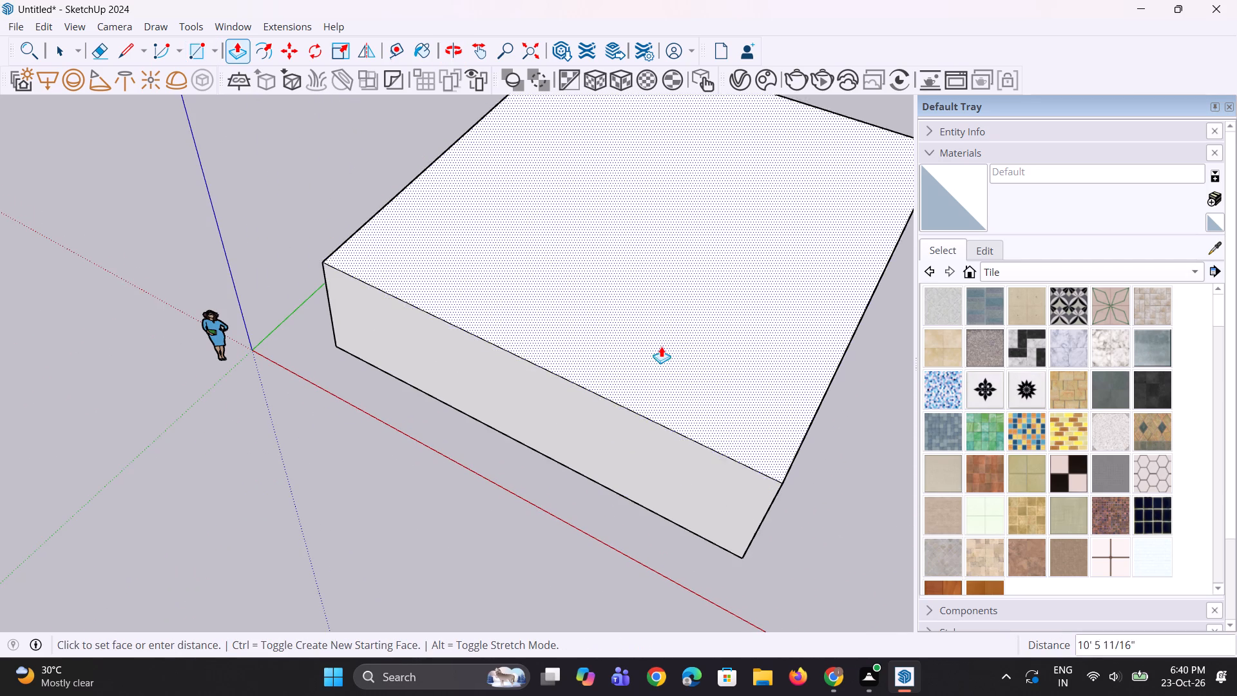
{"action": "type", "text": "12'"}
{"action": "key", "text": "Return"}
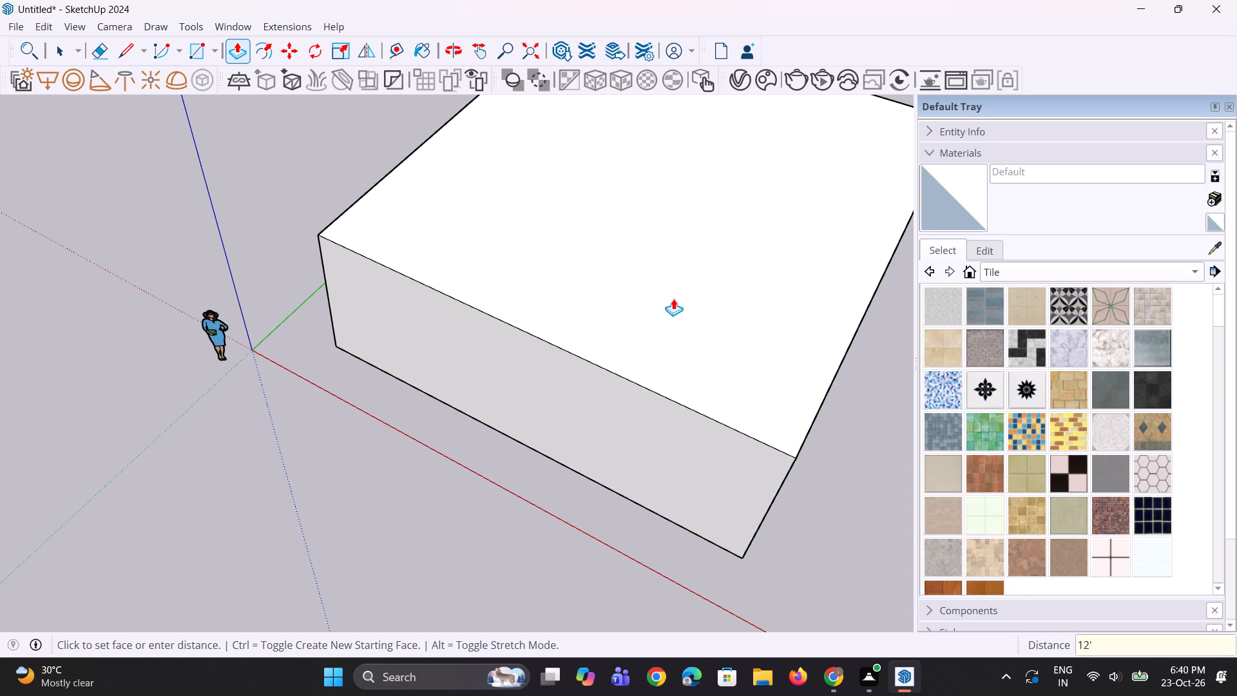
Push/Pull the block's top face up about 1' 11" as a new starting face, forming a separate slab band.
{"action": "scroll", "coordinate": [657, 351], "scroll_direction": "down", "scroll_amount": 4}
{"action": "middle_click_drag", "start_coordinate": [676, 360], "coordinate": [729, 259]}
{"action": "left_click", "coordinate": [727, 278]}
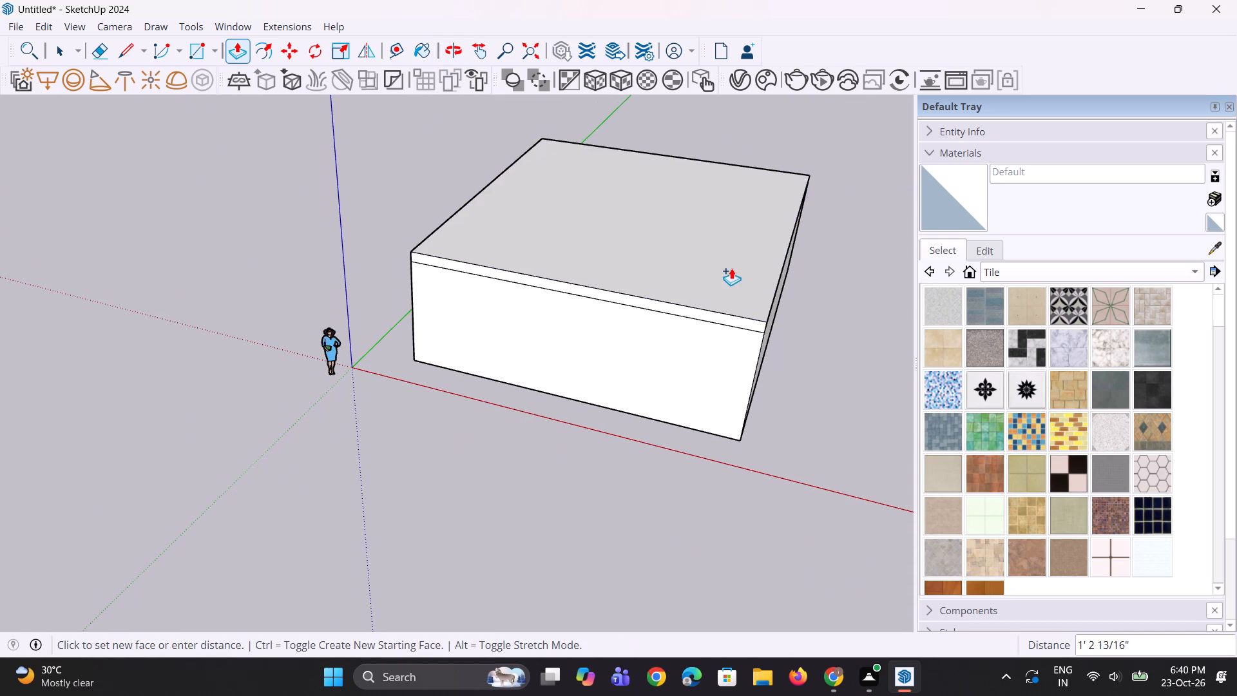
{"action": "left_click", "coordinate": [733, 262]}
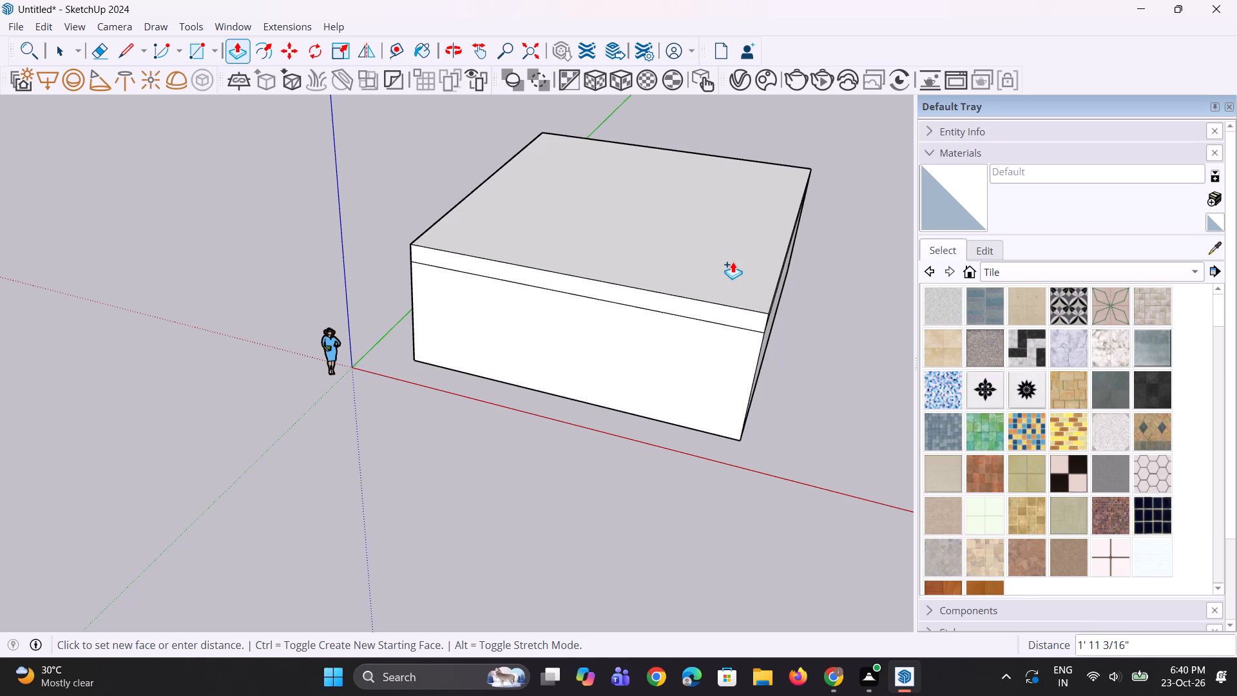
Copy the whole block with its slab band upward from its bottom corner to its top corner, and multiply for two stacked copies (*2).
{"action": "scroll", "coordinate": [640, 452], "scroll_direction": "down", "scroll_amount": 4}
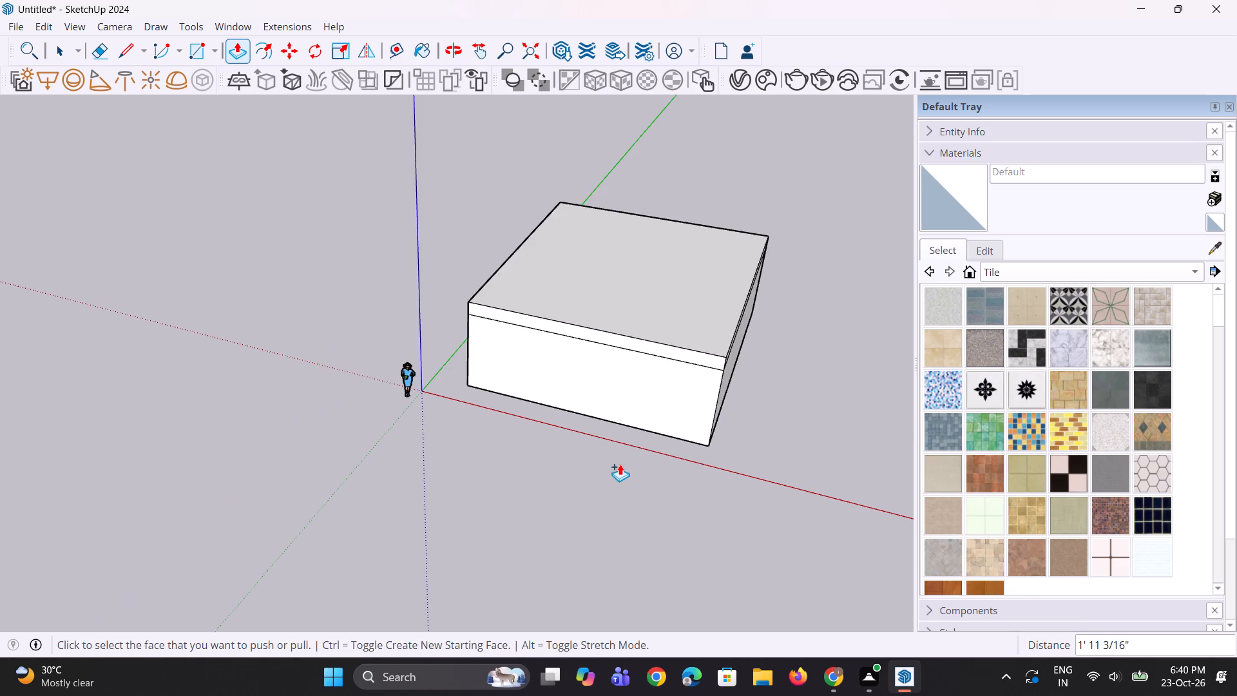
{"action": "scroll", "coordinate": [575, 487], "scroll_direction": "down", "scroll_amount": 4}
{"action": "middle_click_drag", "start_coordinate": [591, 474], "coordinate": [653, 432]}
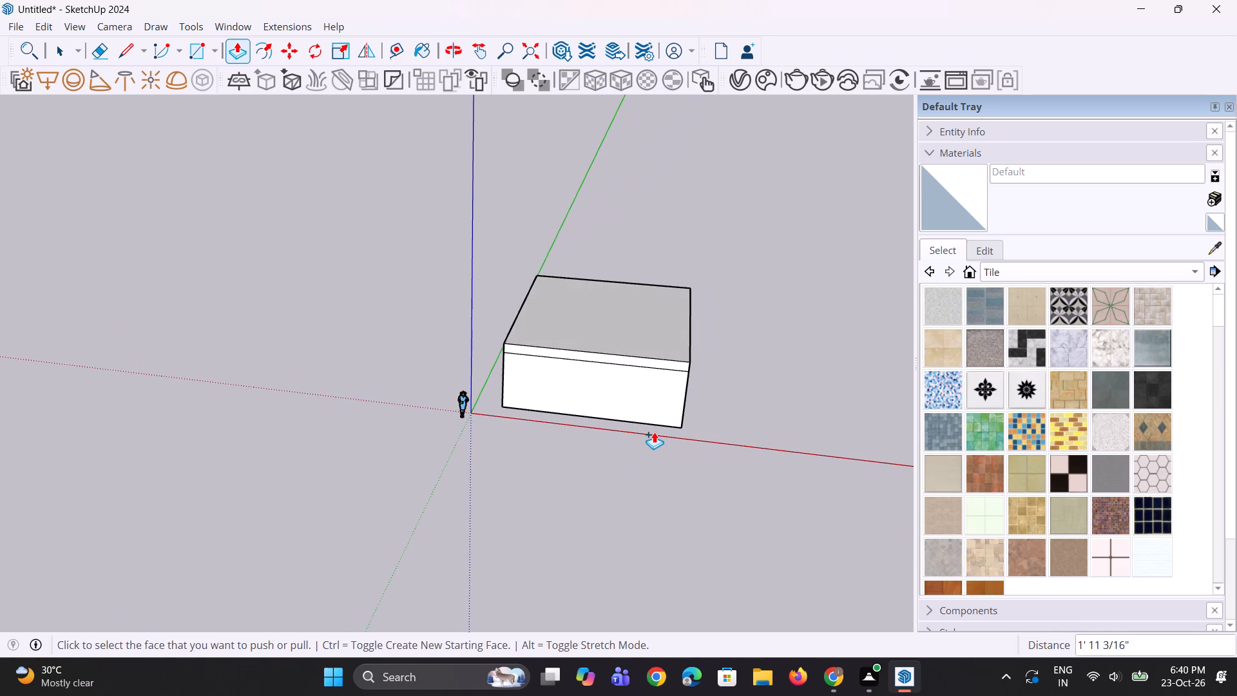
{"action": "scroll", "coordinate": [654, 432], "scroll_direction": "up", "scroll_amount": 2}
{"action": "key", "text": "space"}
{"action": "key", "text": "space"}
{"action": "middle_click_drag", "start_coordinate": [562, 445], "coordinate": [559, 521]}
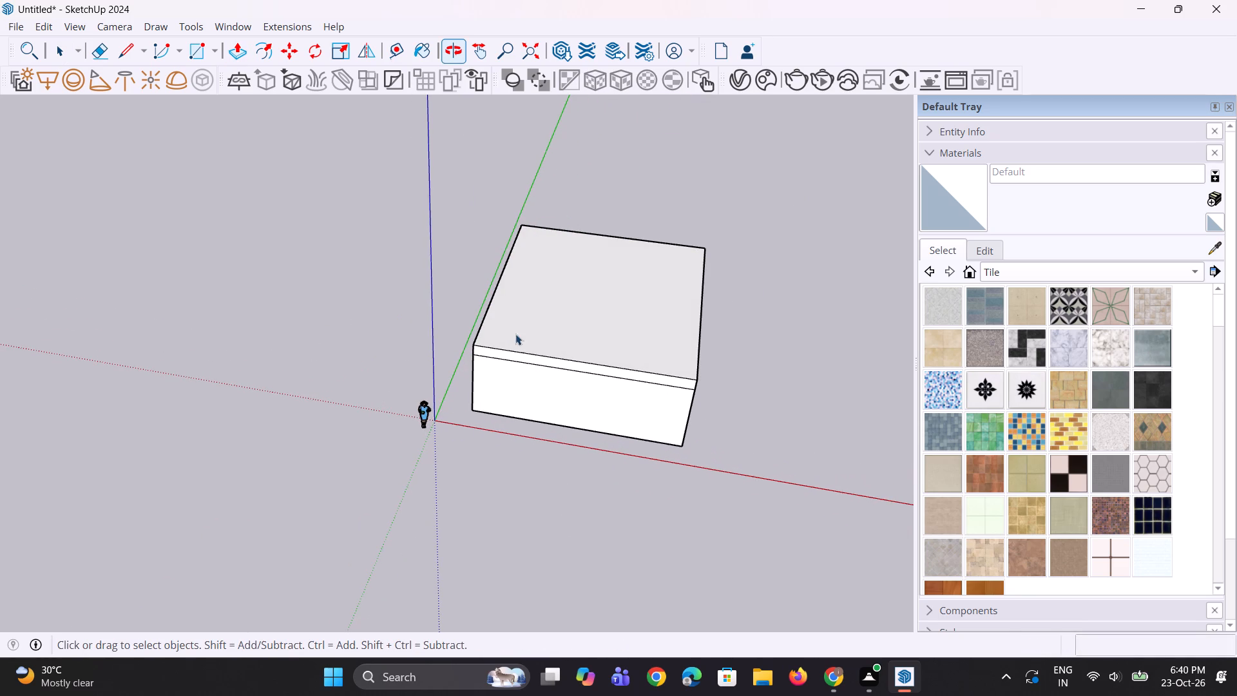
{"action": "left_click_drag", "start_coordinate": [454, 192], "coordinate": [741, 491]}
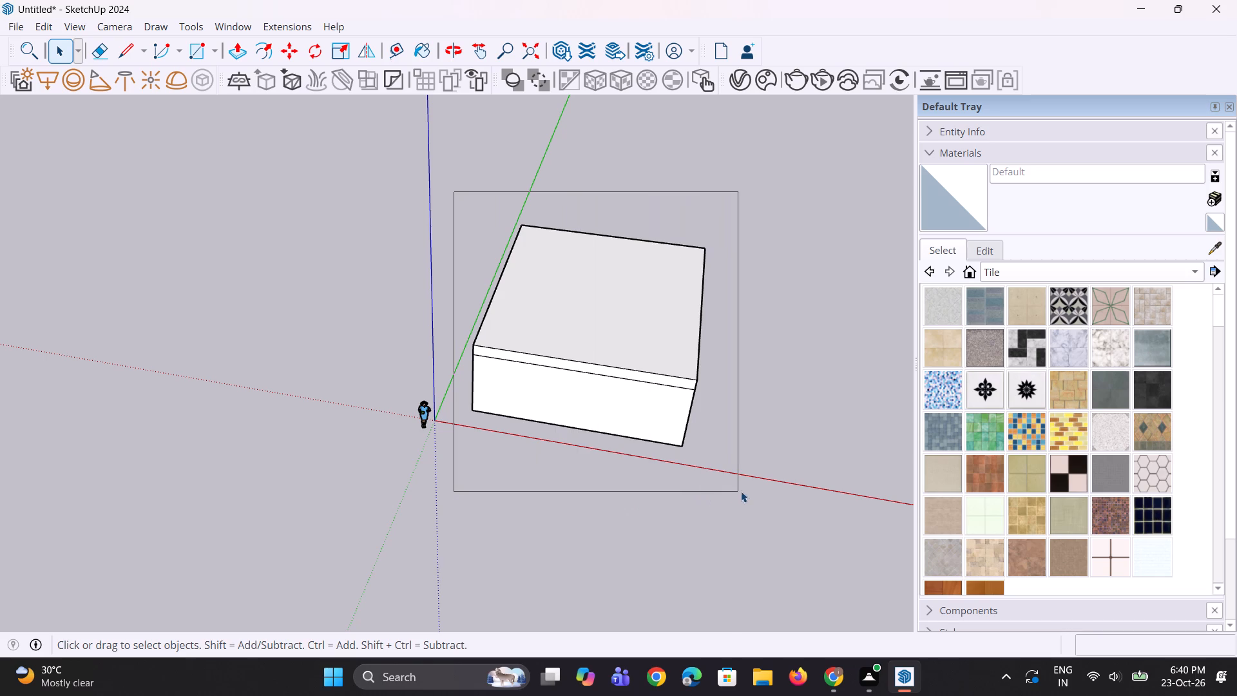
{"action": "left_click_drag", "start_coordinate": [741, 491], "coordinate": [750, 490]}
{"action": "scroll", "coordinate": [750, 490], "scroll_direction": "up", "scroll_amount": 2}
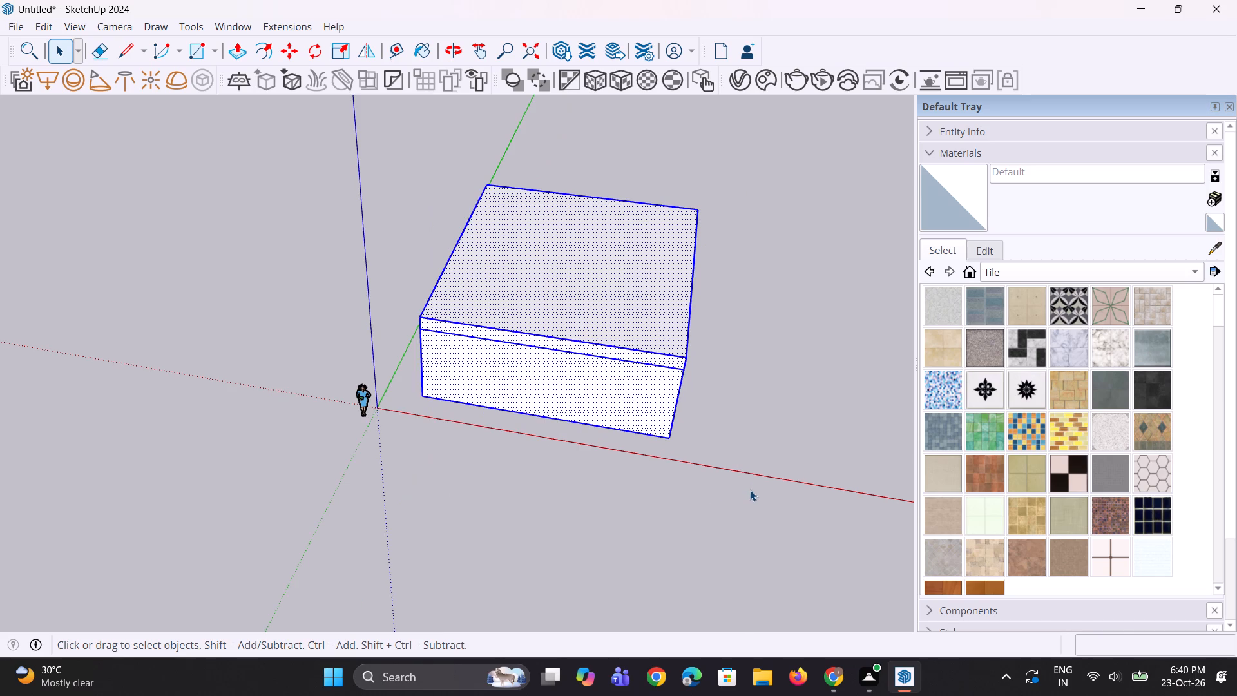
{"action": "key", "text": "m"}
{"action": "scroll", "coordinate": [704, 453], "scroll_direction": "up", "scroll_amount": 2}
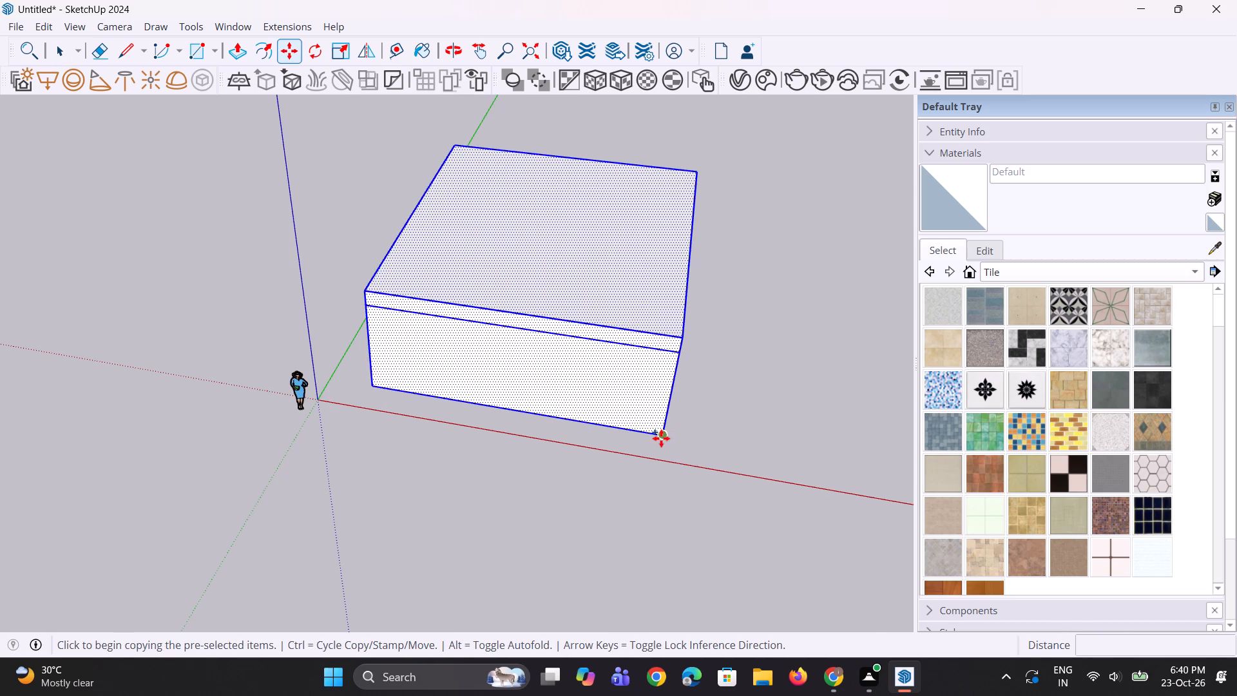
{"action": "left_click", "coordinate": [661, 438]}
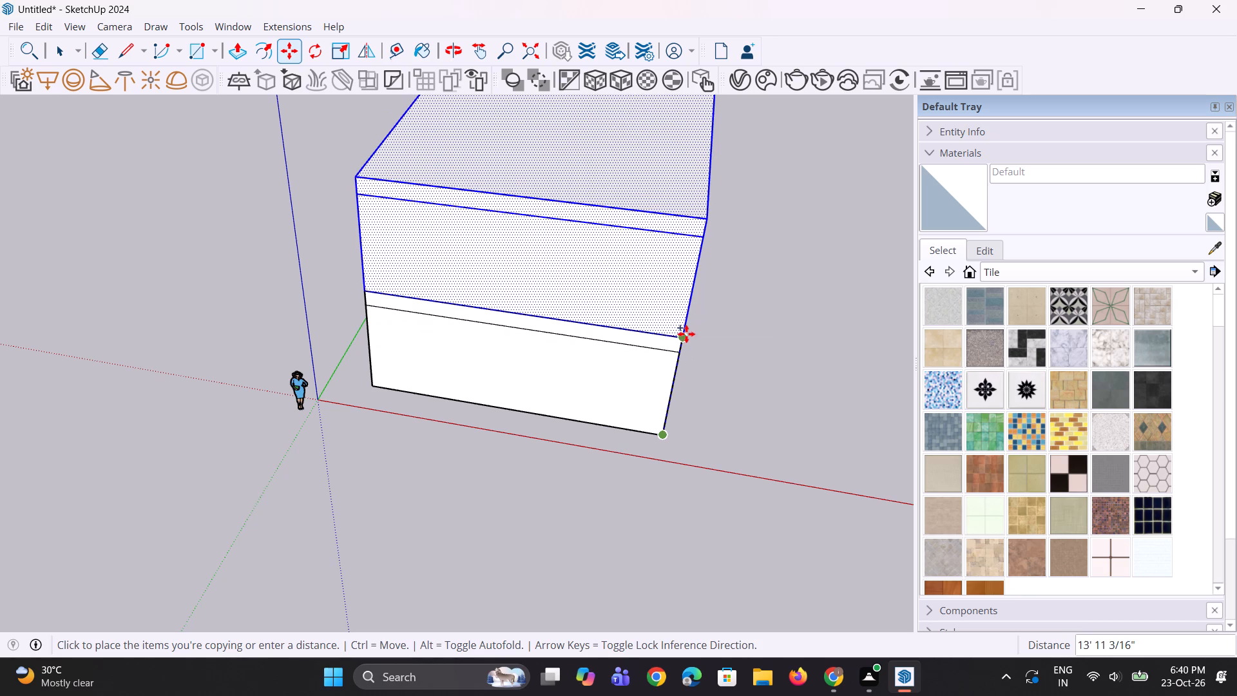
{"action": "left_click", "coordinate": [686, 336]}
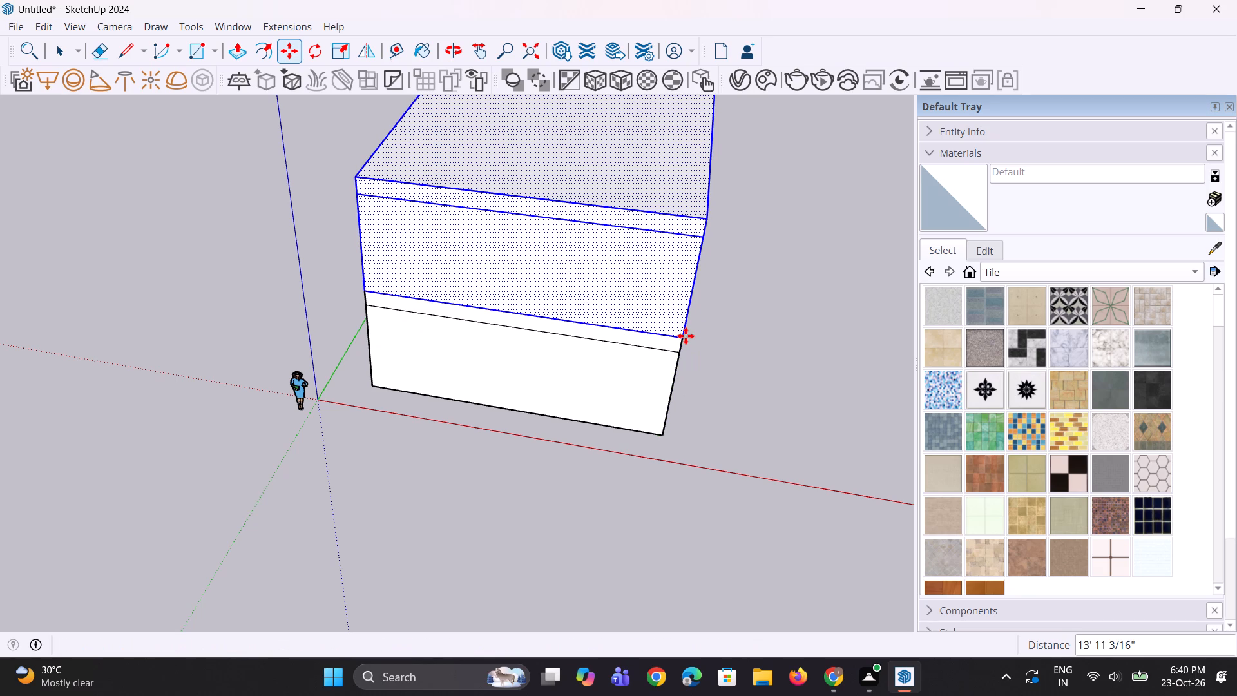
{"action": "type", "text": "*2"}
{"action": "key", "text": "Return"}
Push/Pull the top floor's front wall face inward, leaving the slab bands above and below projecting.
{"action": "scroll", "coordinate": [664, 499], "scroll_direction": "down", "scroll_amount": 5}
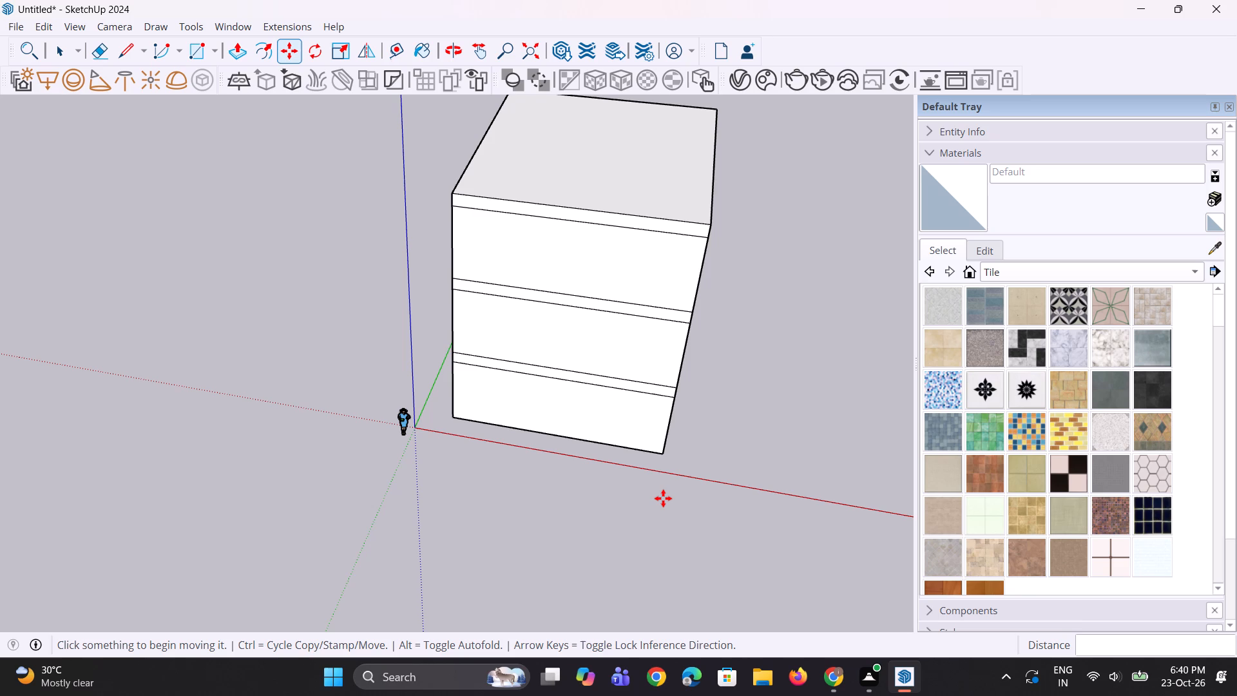
{"action": "scroll", "coordinate": [663, 498], "scroll_direction": "down", "scroll_amount": 6}
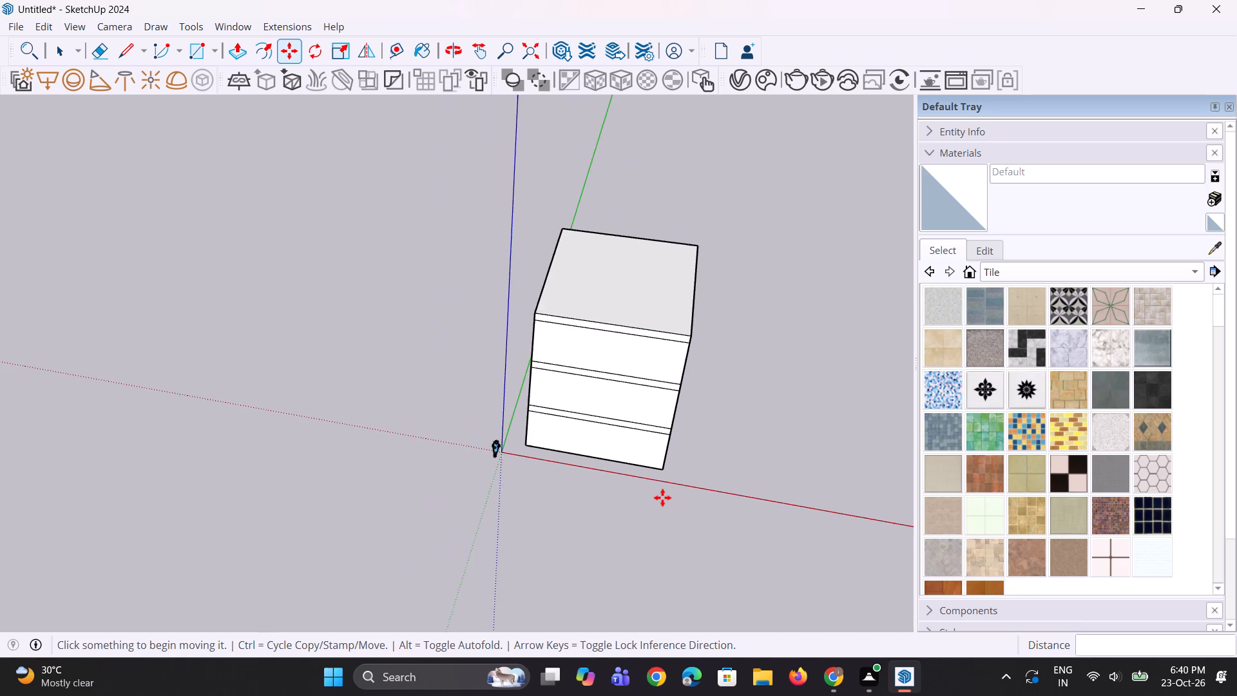
{"action": "middle_click_drag", "start_coordinate": [661, 498], "coordinate": [658, 320]}
{"action": "key", "text": "space"}
{"action": "key", "text": "space"}
{"action": "middle_click_drag", "start_coordinate": [689, 449], "coordinate": [666, 440]}
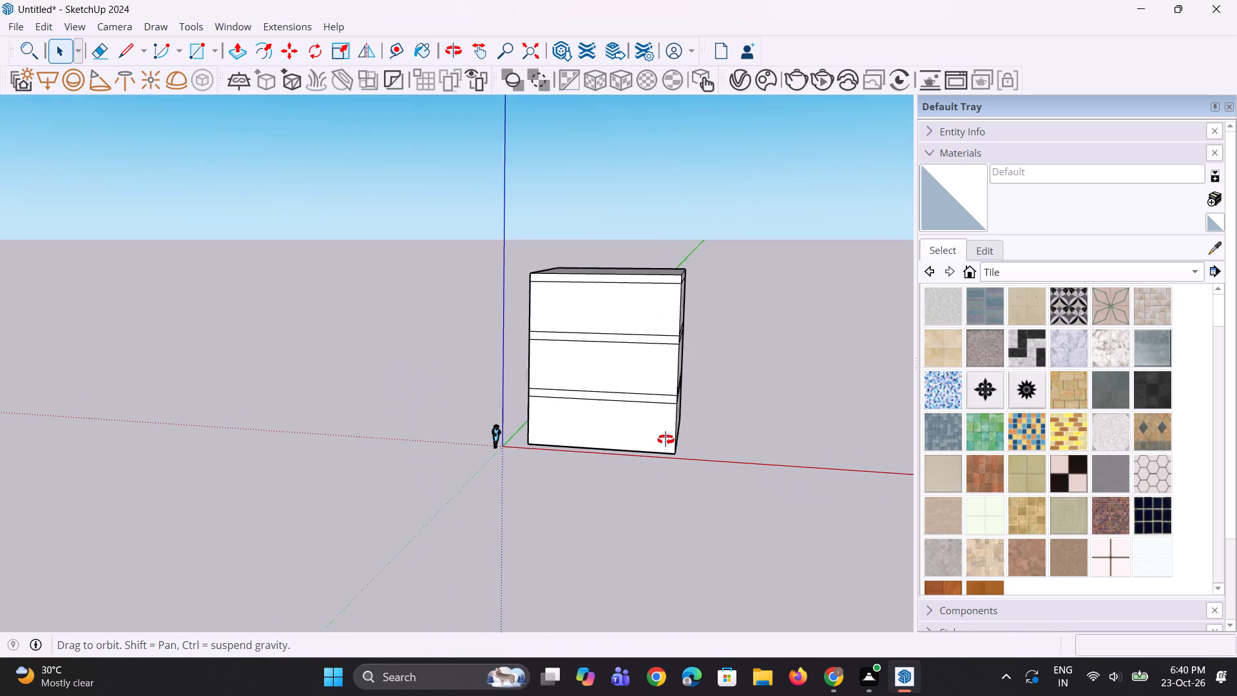
{"action": "middle_click_drag", "start_coordinate": [666, 440], "coordinate": [575, 510]}
{"action": "scroll", "coordinate": [526, 334], "scroll_direction": "up", "scroll_amount": 6}
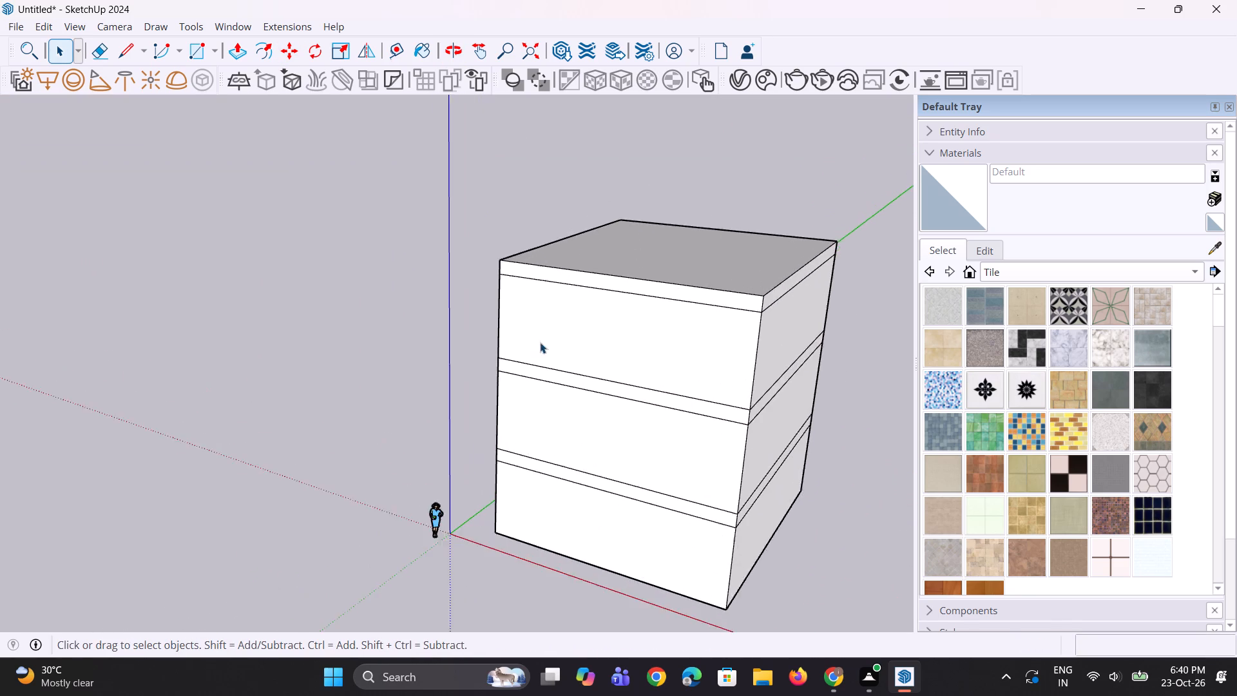
{"action": "scroll", "coordinate": [540, 342], "scroll_direction": "up", "scroll_amount": 4}
{"action": "scroll", "coordinate": [575, 383], "scroll_direction": "up", "scroll_amount": 2}
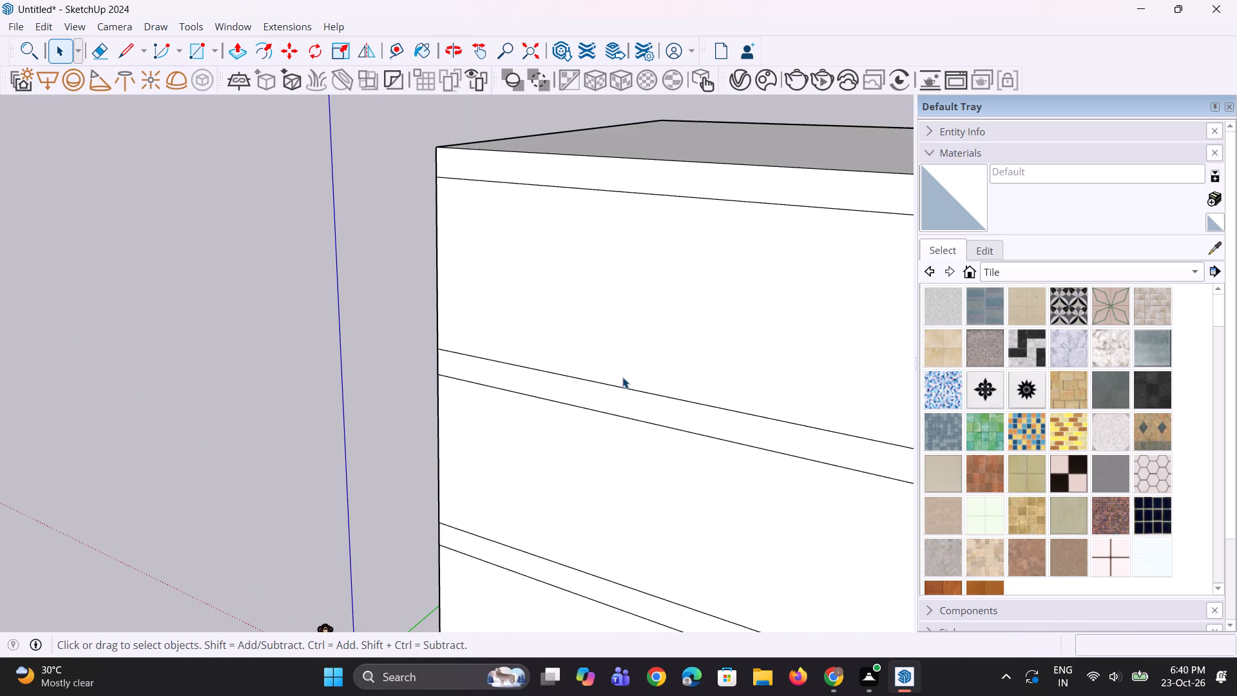
{"action": "key", "text": "p"}
{"action": "left_click", "coordinate": [627, 362]}
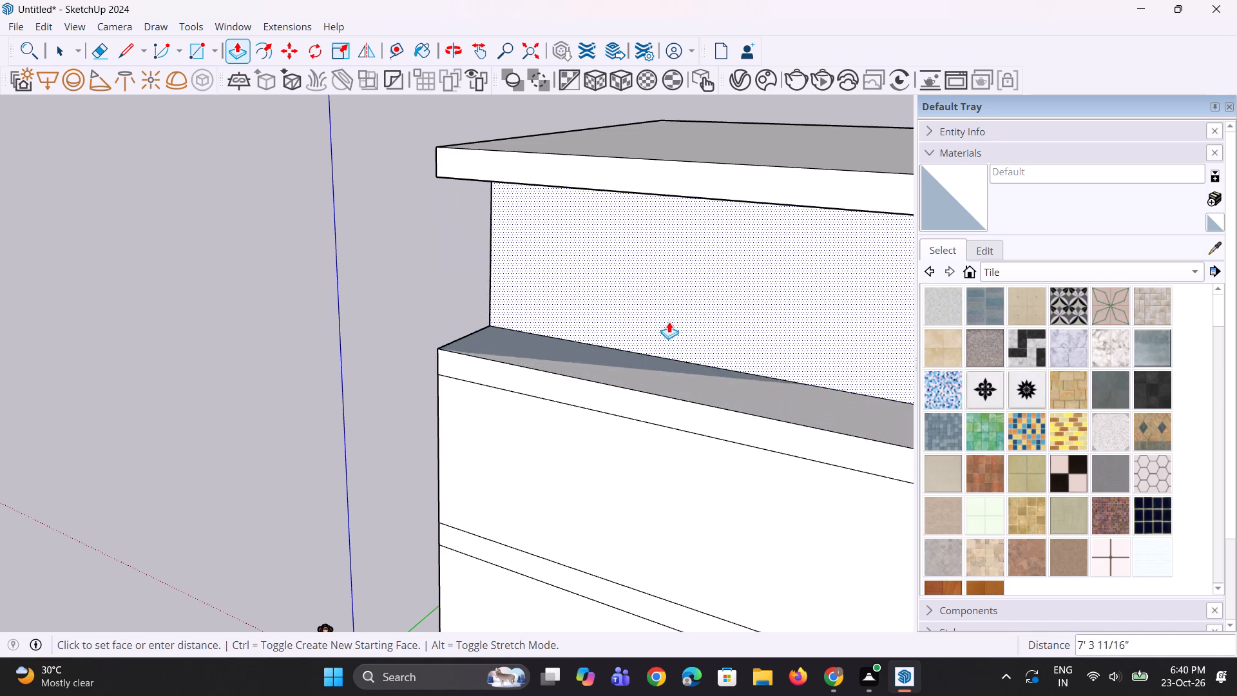
{"action": "left_click", "coordinate": [700, 301]}
Repeat the same inward Push/Pull depth on the front wall faces of the middle and ground floors.
{"action": "double_click", "coordinate": [660, 493]}
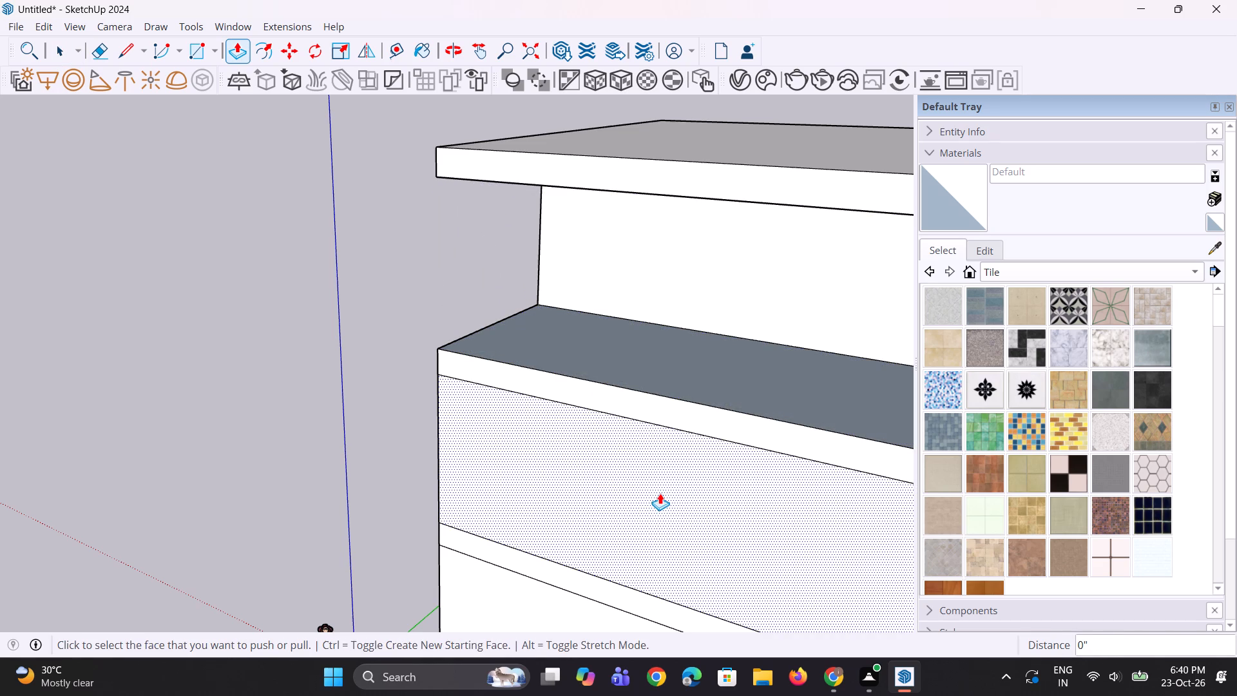
{"action": "scroll", "coordinate": [539, 423], "scroll_direction": "down", "scroll_amount": 8}
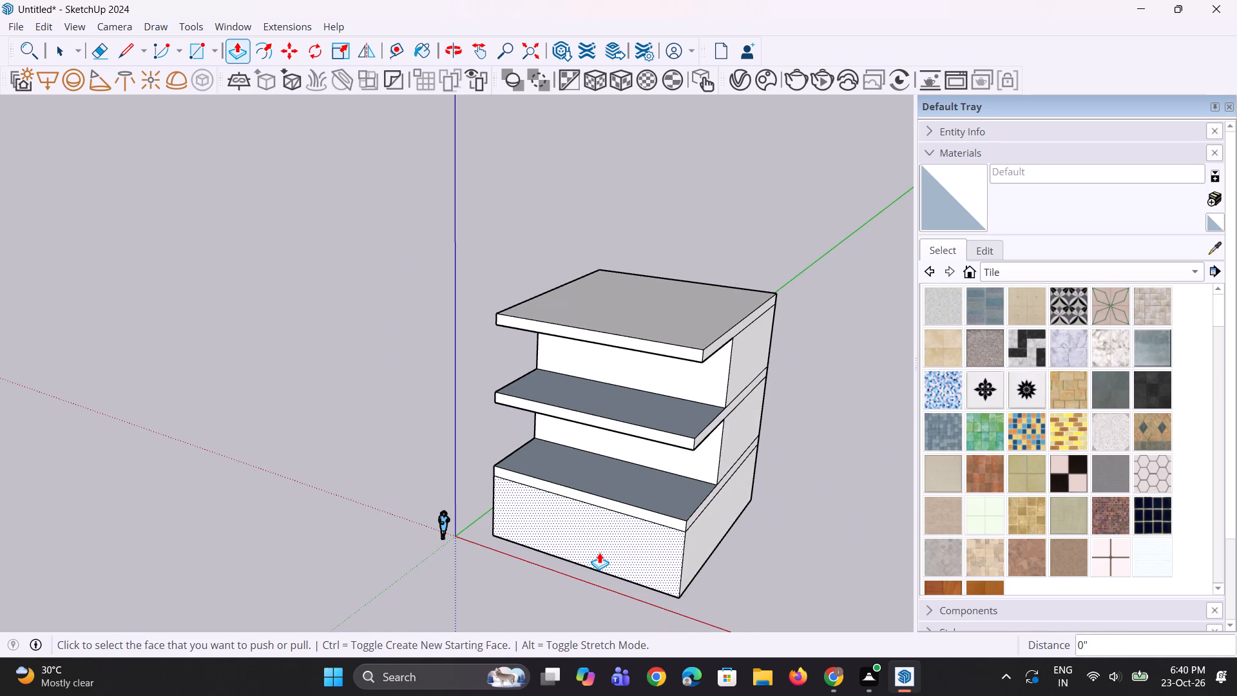
{"action": "double_click", "coordinate": [599, 552]}
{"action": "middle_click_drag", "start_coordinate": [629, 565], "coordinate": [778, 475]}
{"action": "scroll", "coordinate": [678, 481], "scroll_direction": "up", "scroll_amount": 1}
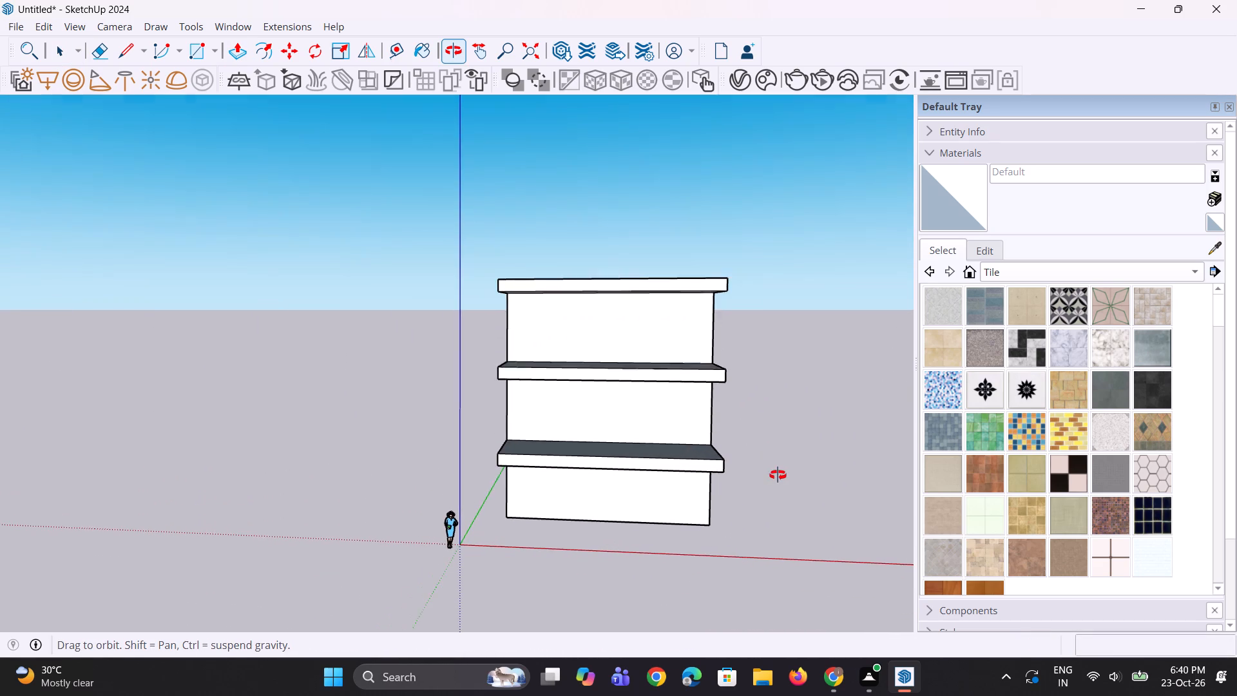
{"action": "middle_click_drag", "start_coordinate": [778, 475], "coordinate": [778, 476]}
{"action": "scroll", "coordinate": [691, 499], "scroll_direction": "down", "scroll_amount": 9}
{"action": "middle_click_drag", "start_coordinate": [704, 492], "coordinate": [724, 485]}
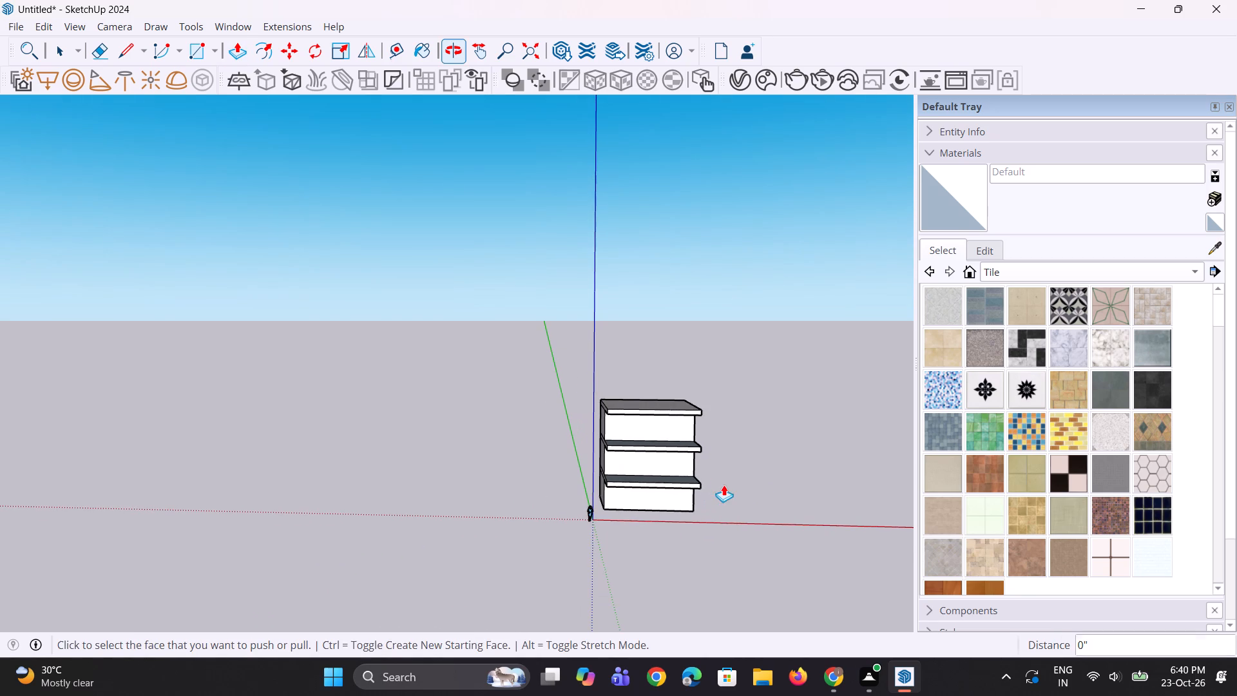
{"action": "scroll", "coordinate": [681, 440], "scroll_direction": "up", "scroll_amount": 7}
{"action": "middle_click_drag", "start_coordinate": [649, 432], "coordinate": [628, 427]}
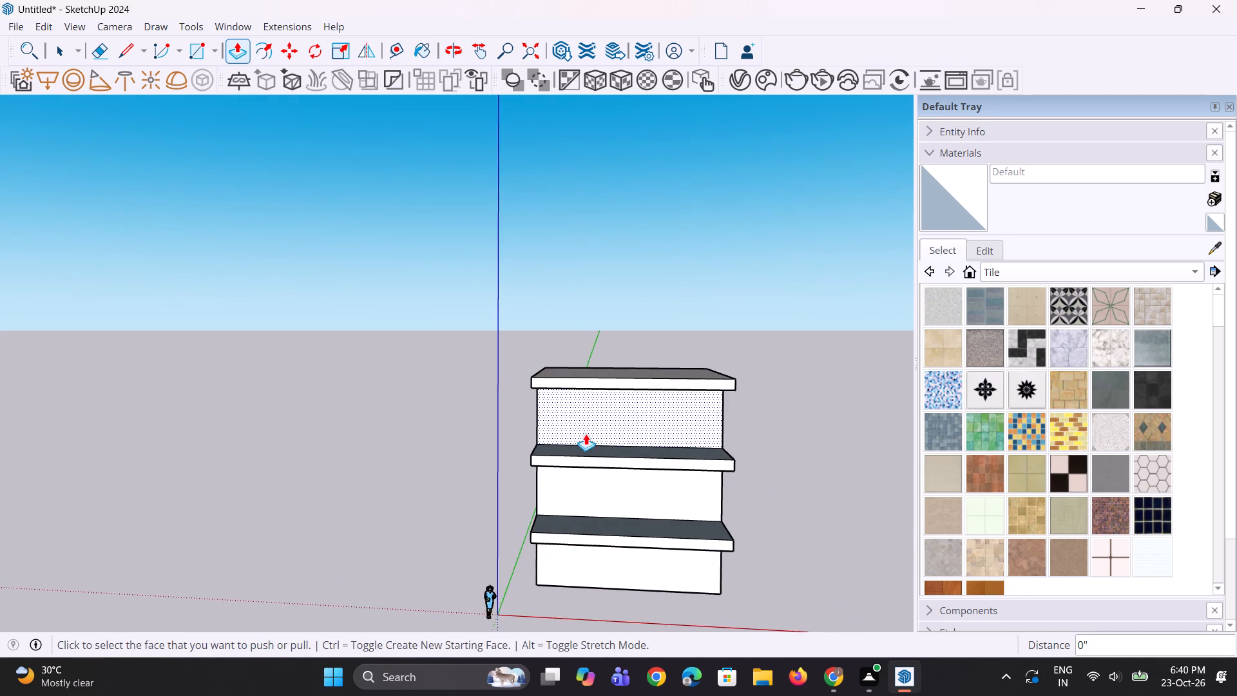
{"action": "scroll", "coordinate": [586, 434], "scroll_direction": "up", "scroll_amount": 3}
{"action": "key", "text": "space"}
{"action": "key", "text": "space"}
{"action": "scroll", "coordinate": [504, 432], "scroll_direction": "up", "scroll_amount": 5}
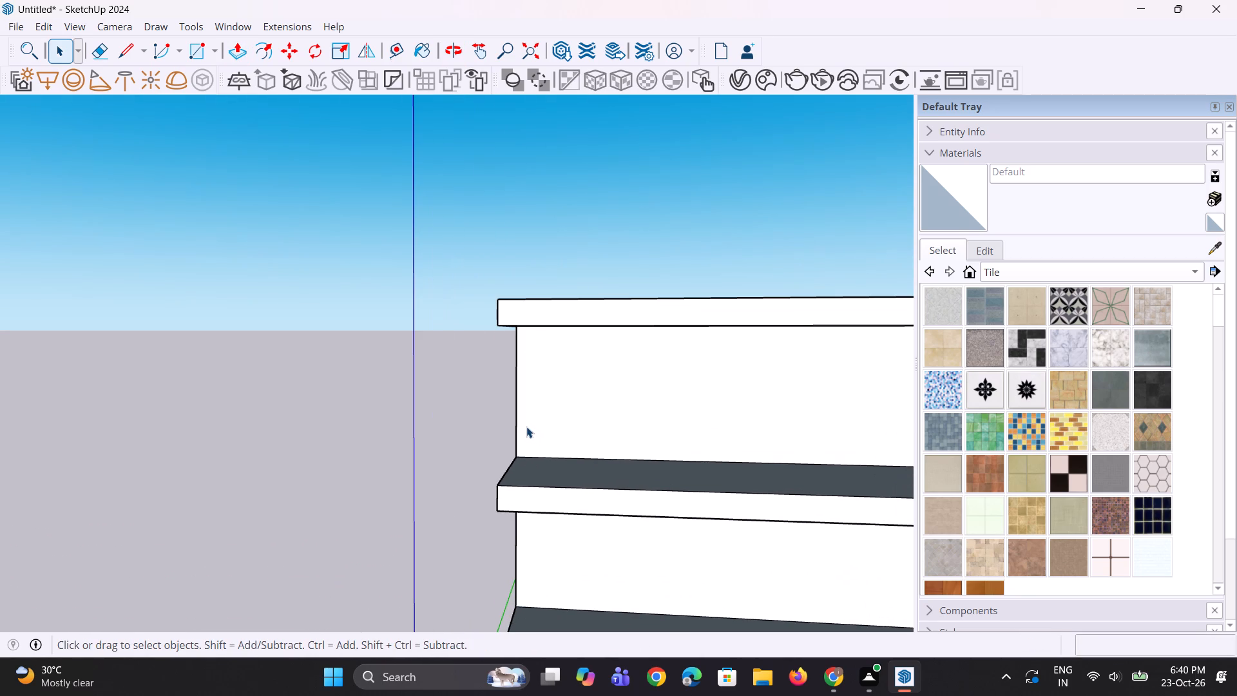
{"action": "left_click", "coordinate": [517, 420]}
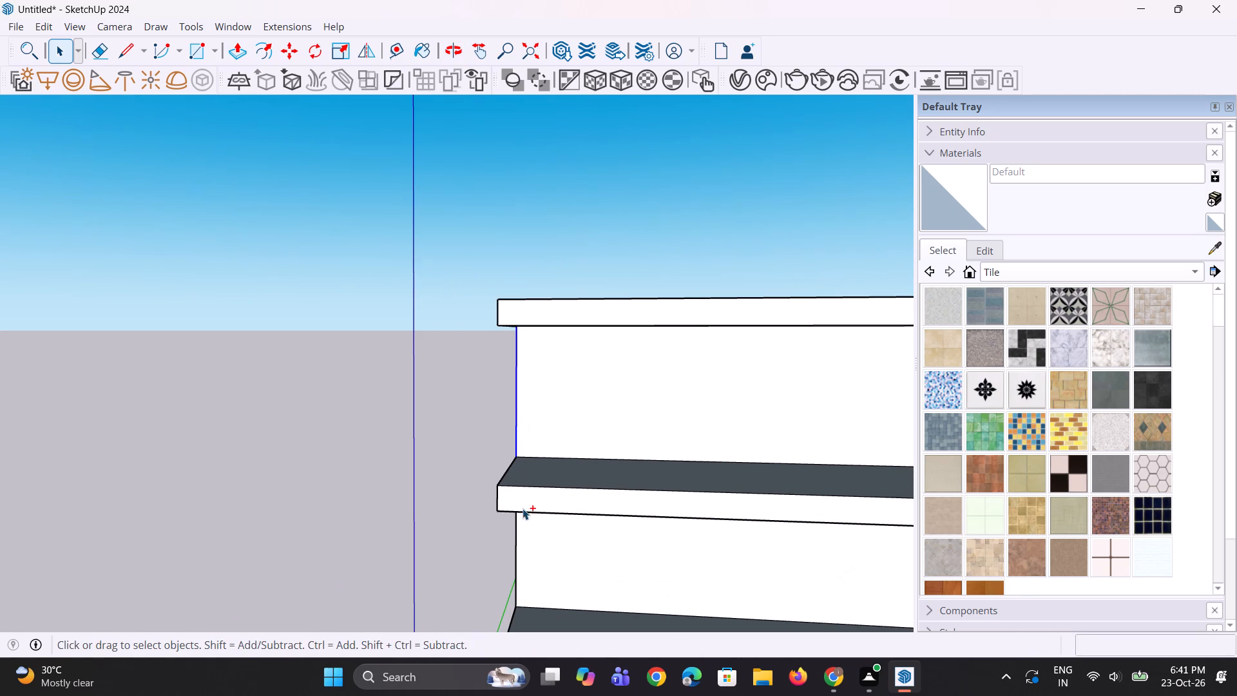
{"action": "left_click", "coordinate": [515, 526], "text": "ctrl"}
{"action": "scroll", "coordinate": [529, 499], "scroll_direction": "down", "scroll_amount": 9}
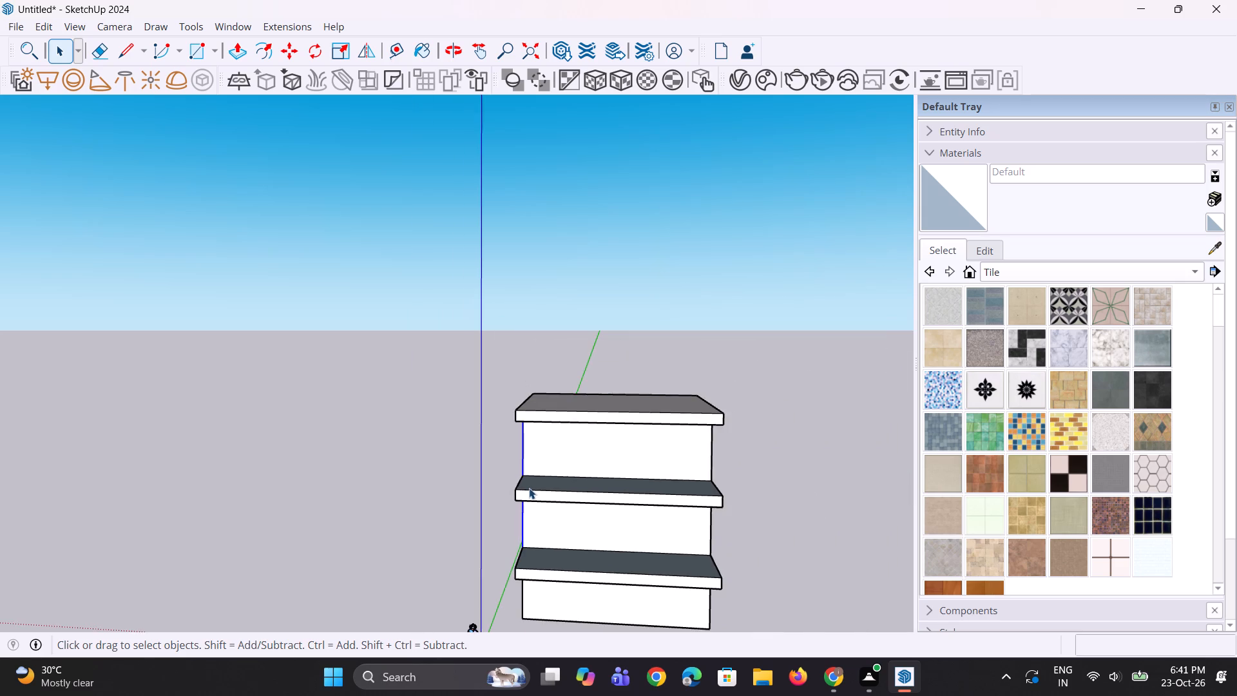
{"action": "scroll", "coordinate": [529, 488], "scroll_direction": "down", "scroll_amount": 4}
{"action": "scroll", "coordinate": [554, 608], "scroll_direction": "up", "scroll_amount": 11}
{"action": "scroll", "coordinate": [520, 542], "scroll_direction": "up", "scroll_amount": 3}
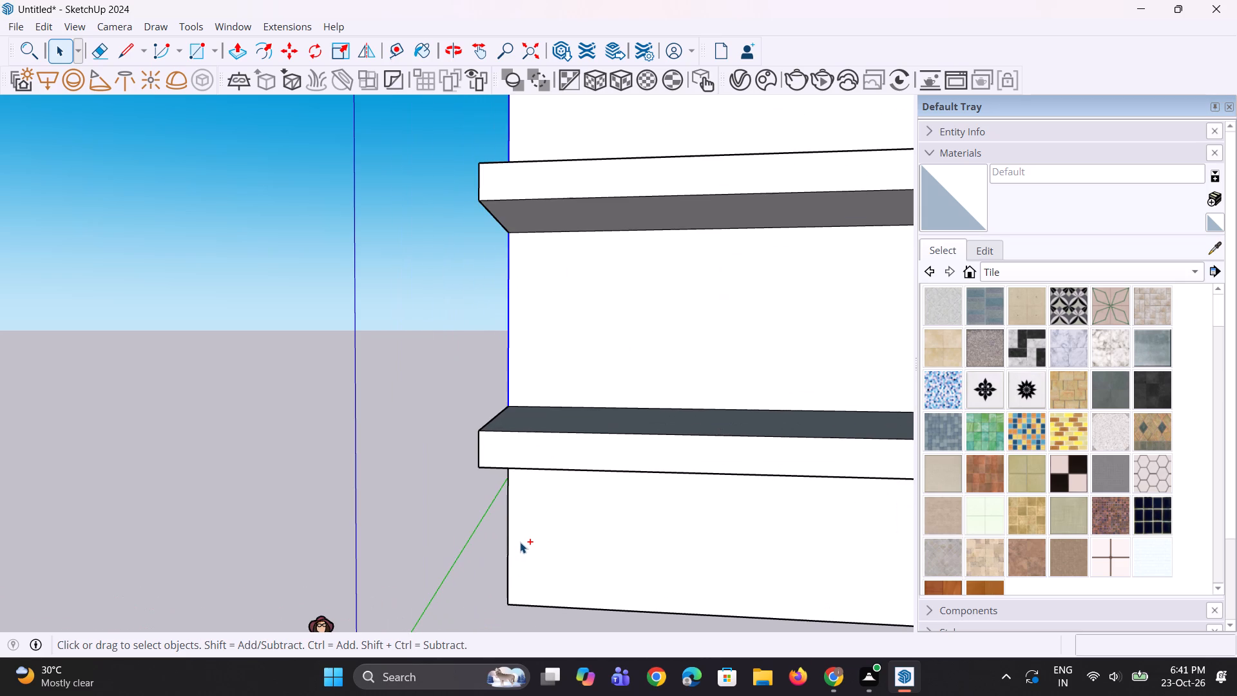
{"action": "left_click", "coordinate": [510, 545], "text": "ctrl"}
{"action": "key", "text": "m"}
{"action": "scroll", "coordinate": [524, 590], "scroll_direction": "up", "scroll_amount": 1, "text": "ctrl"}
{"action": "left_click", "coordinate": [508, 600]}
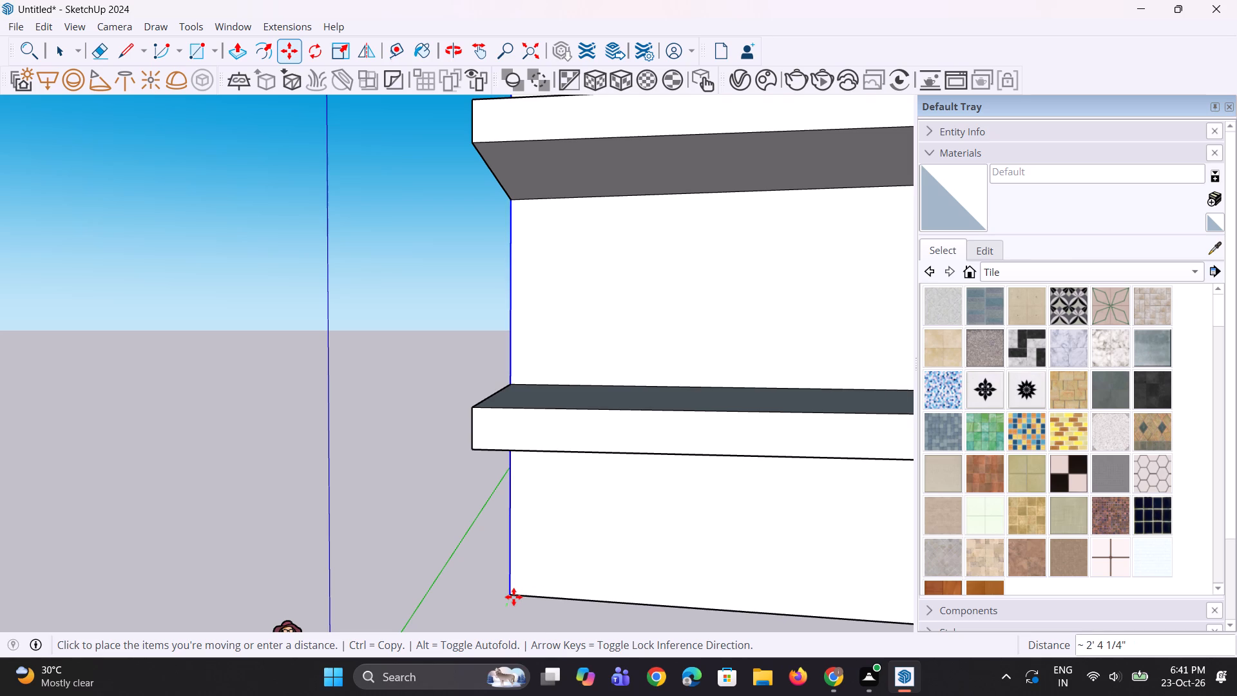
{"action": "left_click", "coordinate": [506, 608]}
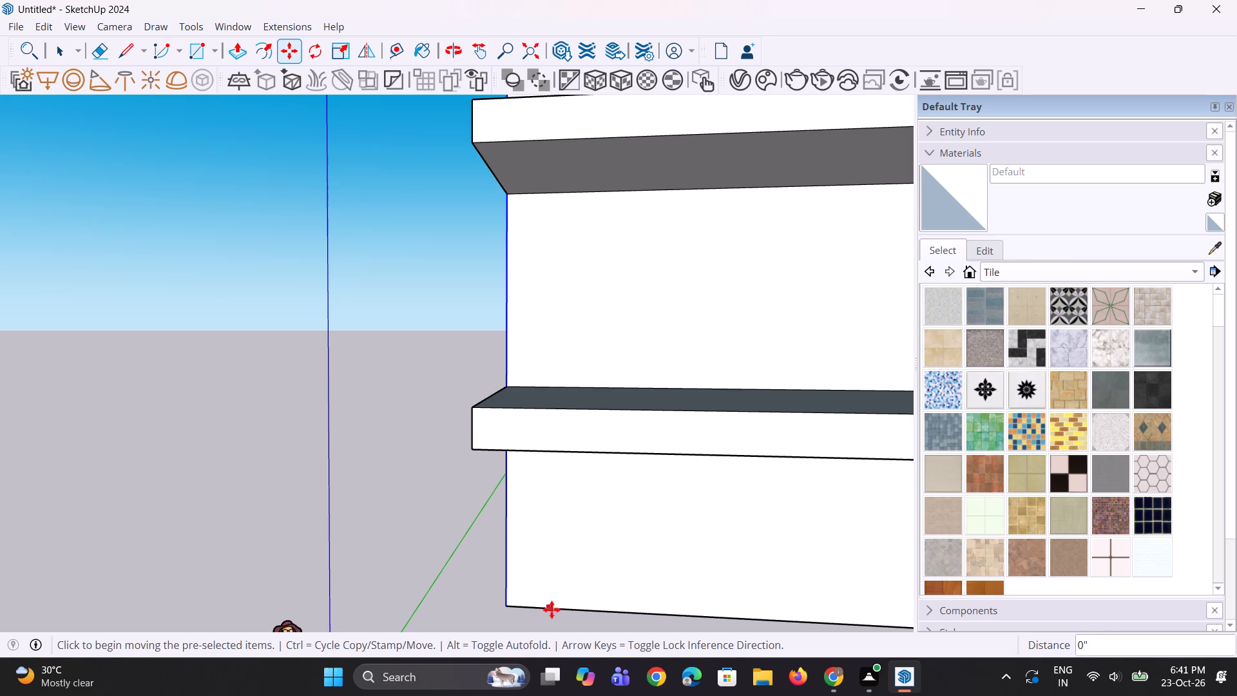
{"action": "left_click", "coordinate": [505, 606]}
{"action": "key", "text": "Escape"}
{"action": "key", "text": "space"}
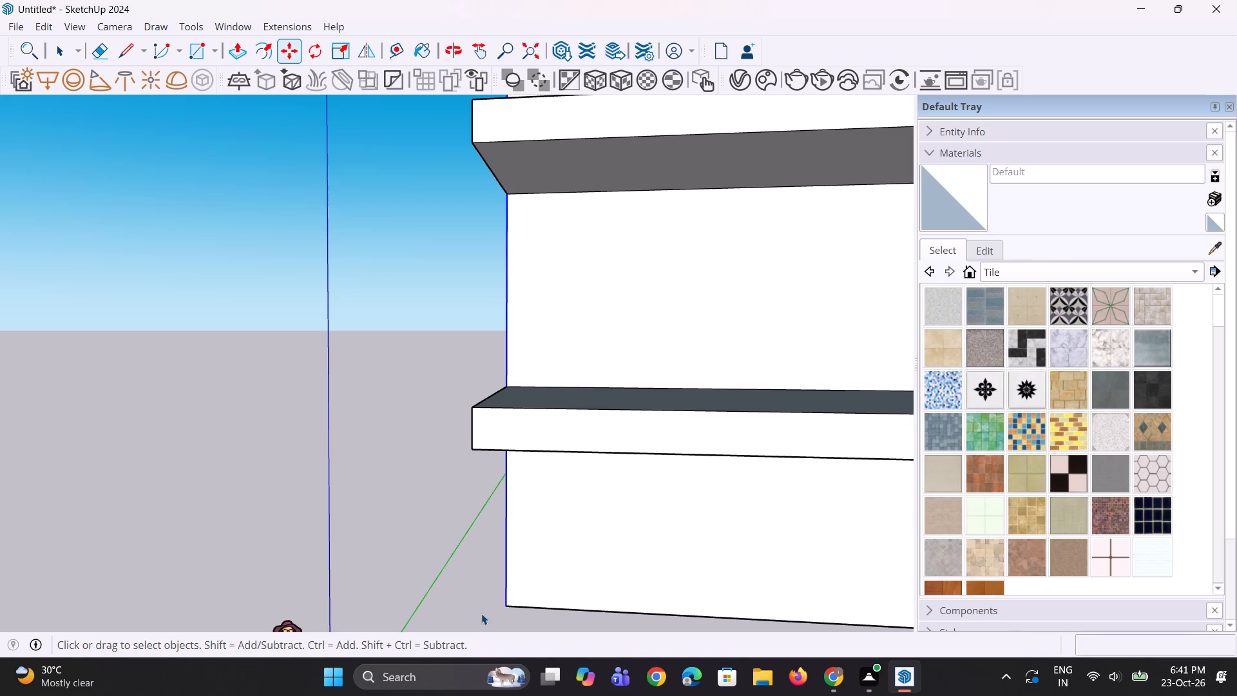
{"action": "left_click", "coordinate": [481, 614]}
Copy the left vertical edges of all three recessed front walls about 2' 1" along the red axis, marking a narrow strip on each floor.
{"action": "key", "text": "space"}
{"action": "key", "text": "space"}
{"action": "scroll", "coordinate": [526, 580], "scroll_direction": "up", "scroll_amount": 3}
{"action": "left_click", "coordinate": [504, 577]}
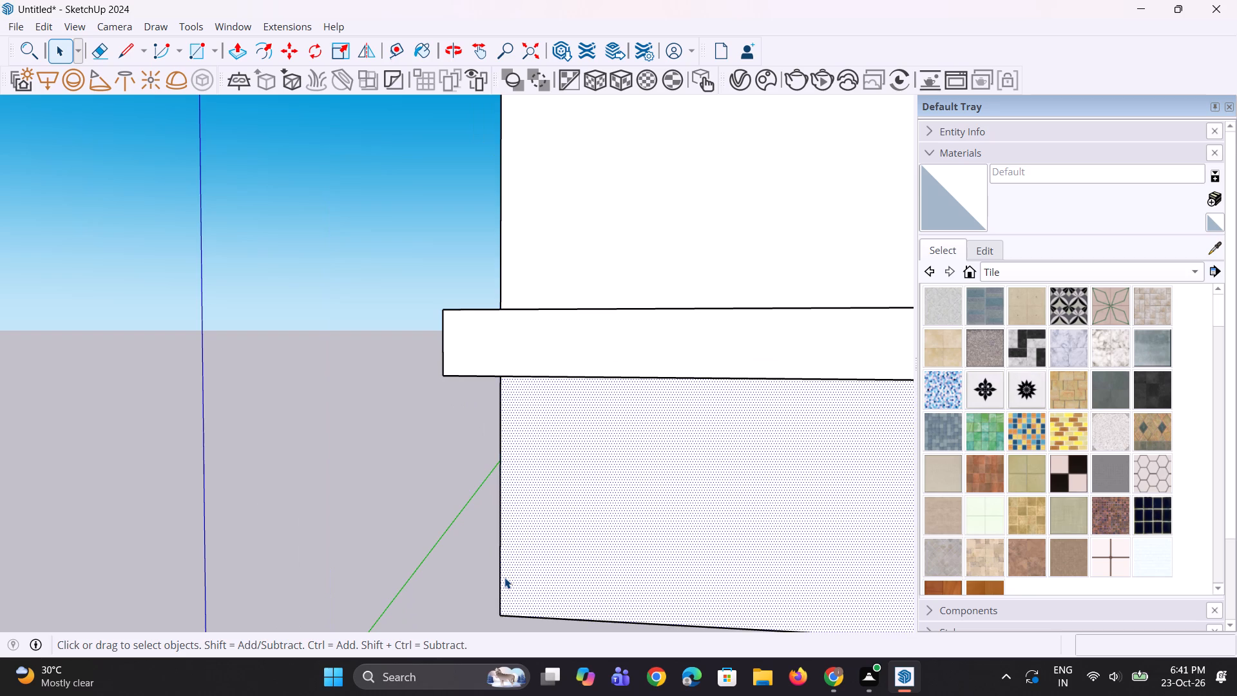
{"action": "scroll", "coordinate": [497, 581], "scroll_direction": "down", "scroll_amount": 4}
{"action": "left_click", "coordinate": [497, 581]}
{"action": "middle_click_drag", "start_coordinate": [513, 591], "coordinate": [551, 595]}
{"action": "scroll", "coordinate": [531, 488], "scroll_direction": "up", "scroll_amount": 3}
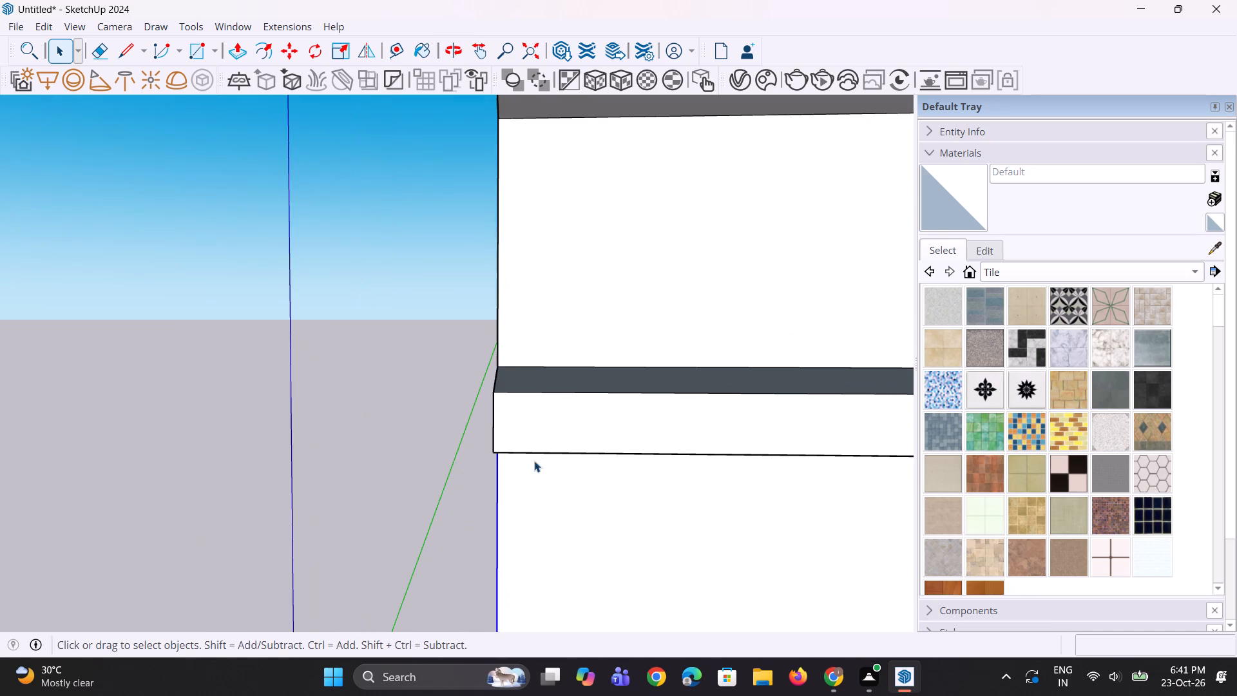
{"action": "scroll", "coordinate": [517, 343], "scroll_direction": "up", "scroll_amount": 3}
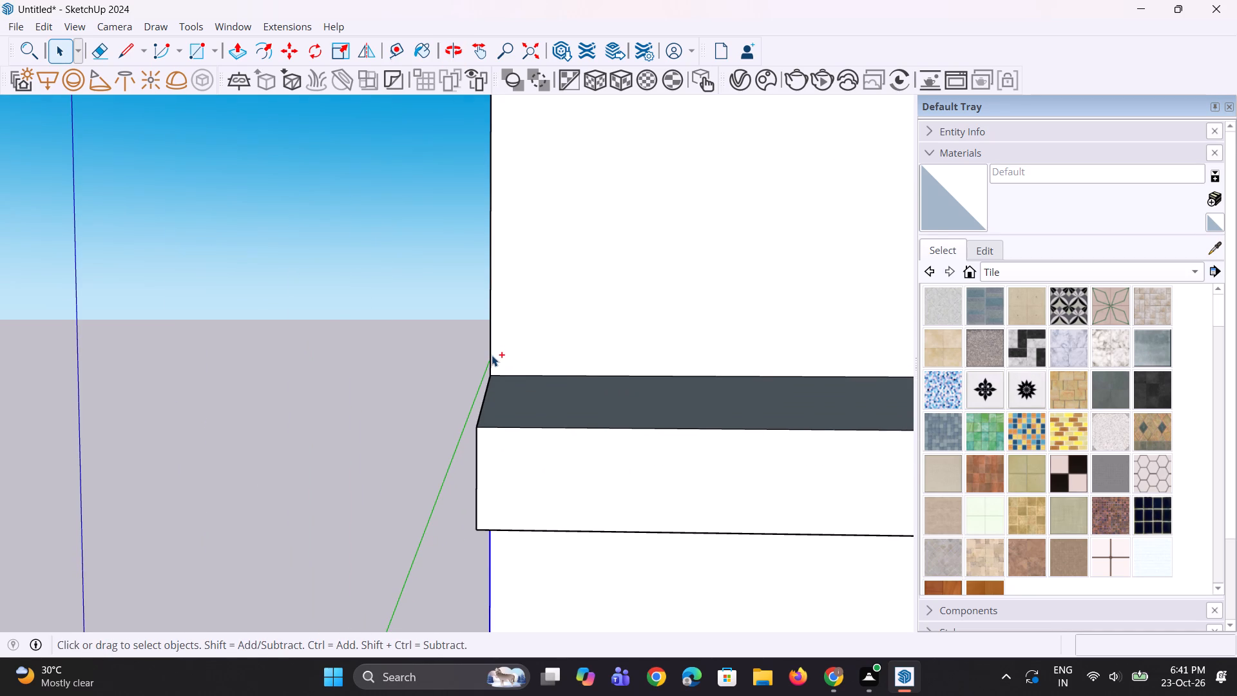
{"action": "left_click", "coordinate": [492, 355], "text": "ctrl"}
{"action": "scroll", "coordinate": [501, 396], "scroll_direction": "down", "scroll_amount": 15}
{"action": "scroll", "coordinate": [496, 212], "scroll_direction": "up", "scroll_amount": 3}
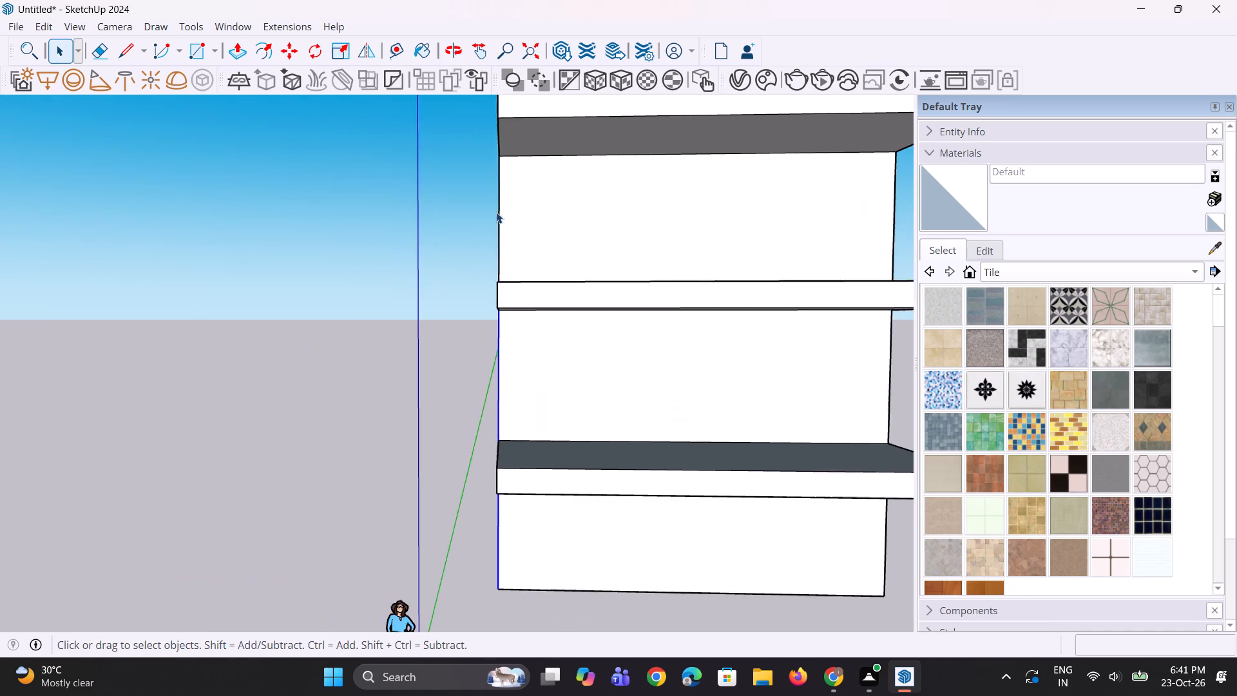
{"action": "scroll", "coordinate": [496, 212], "scroll_direction": "up", "scroll_amount": 5}
{"action": "left_click", "coordinate": [501, 212], "text": "ctrl"}
{"action": "scroll", "coordinate": [501, 212], "scroll_direction": "down", "scroll_amount": 9}
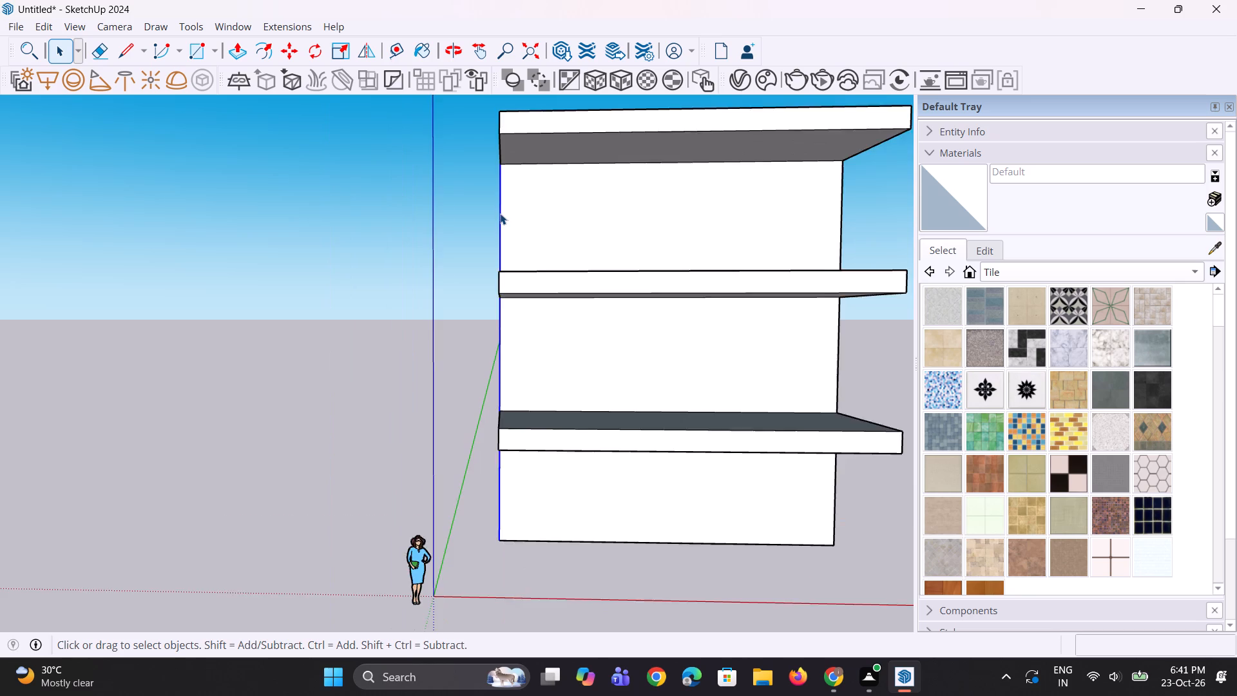
{"action": "scroll", "coordinate": [500, 213], "scroll_direction": "down", "scroll_amount": 1}
{"action": "scroll", "coordinate": [501, 381], "scroll_direction": "up", "scroll_amount": 4}
{"action": "key", "text": "m"}
{"action": "scroll", "coordinate": [464, 475], "scroll_direction": "up", "scroll_amount": 5}
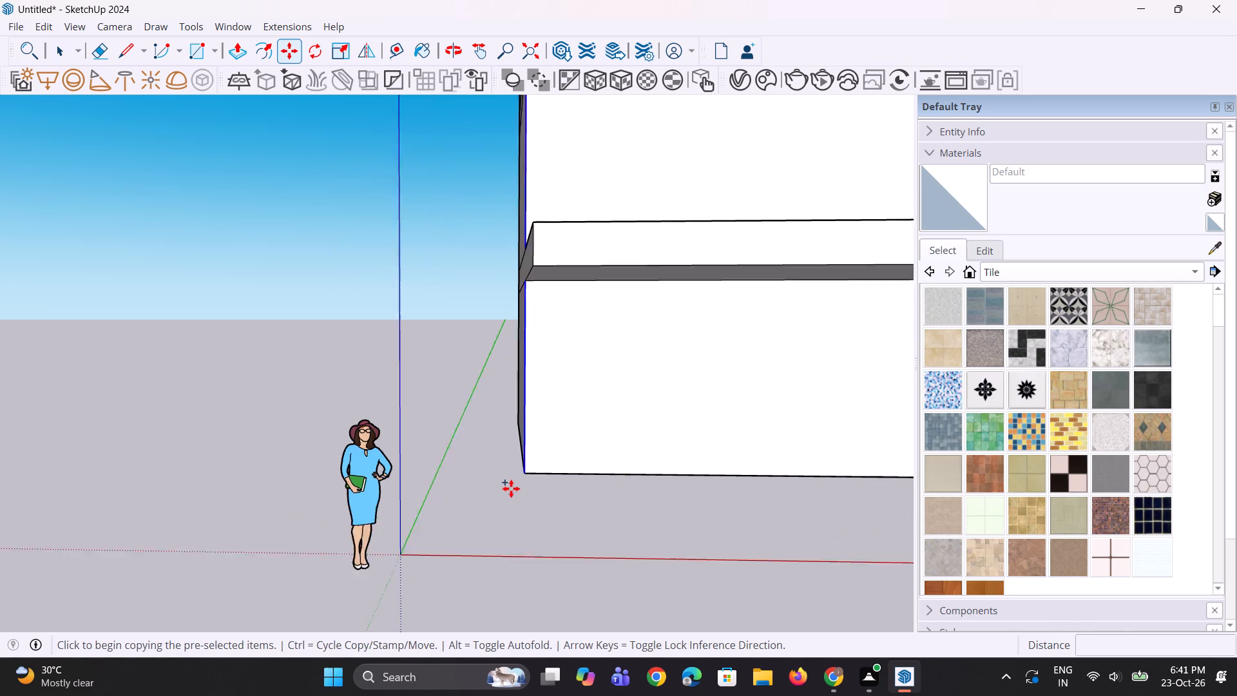
{"action": "scroll", "coordinate": [511, 488], "scroll_direction": "up", "scroll_amount": 1}
{"action": "left_click", "coordinate": [530, 470]}
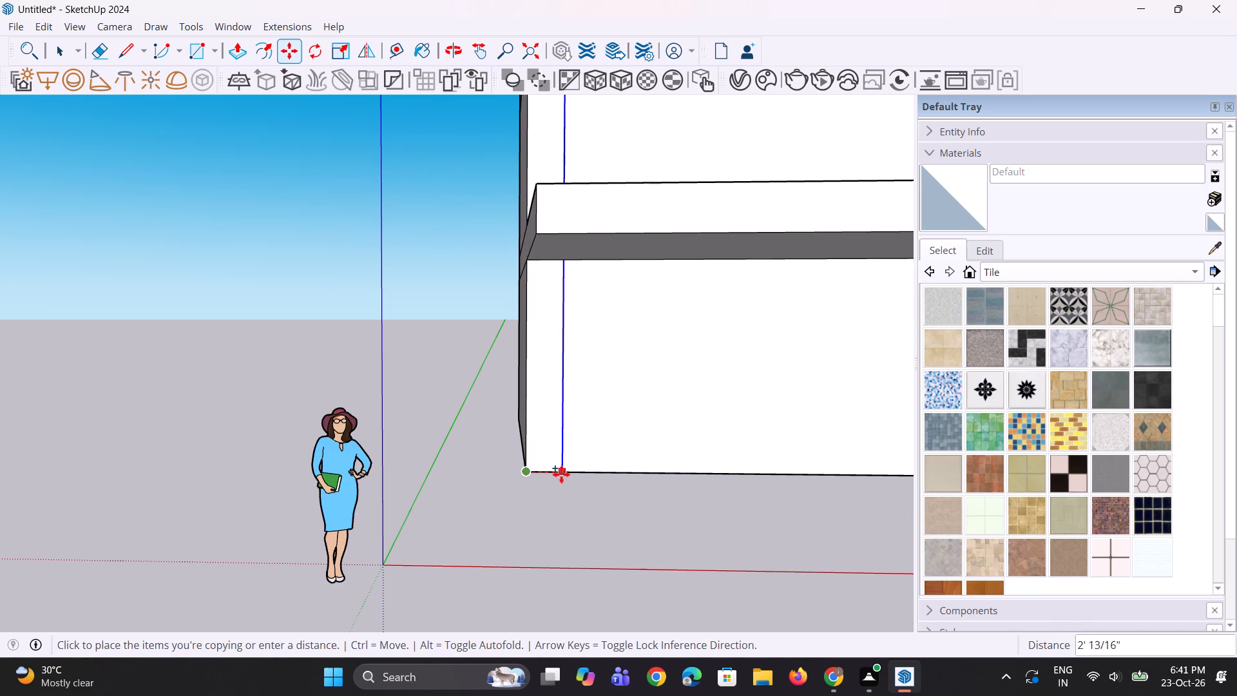
{"action": "left_click", "coordinate": [561, 475]}
Push/Pull the narrow strips on the top, middle and ground floors outward, flush with the front of the slabs.
{"action": "middle_click_drag", "start_coordinate": [551, 490], "coordinate": [439, 457]}
{"action": "scroll", "coordinate": [439, 457], "scroll_direction": "down", "scroll_amount": 10}
{"action": "middle_click_drag", "start_coordinate": [458, 436], "coordinate": [538, 528]}
{"action": "key", "text": "p"}
{"action": "left_click", "coordinate": [484, 229]}
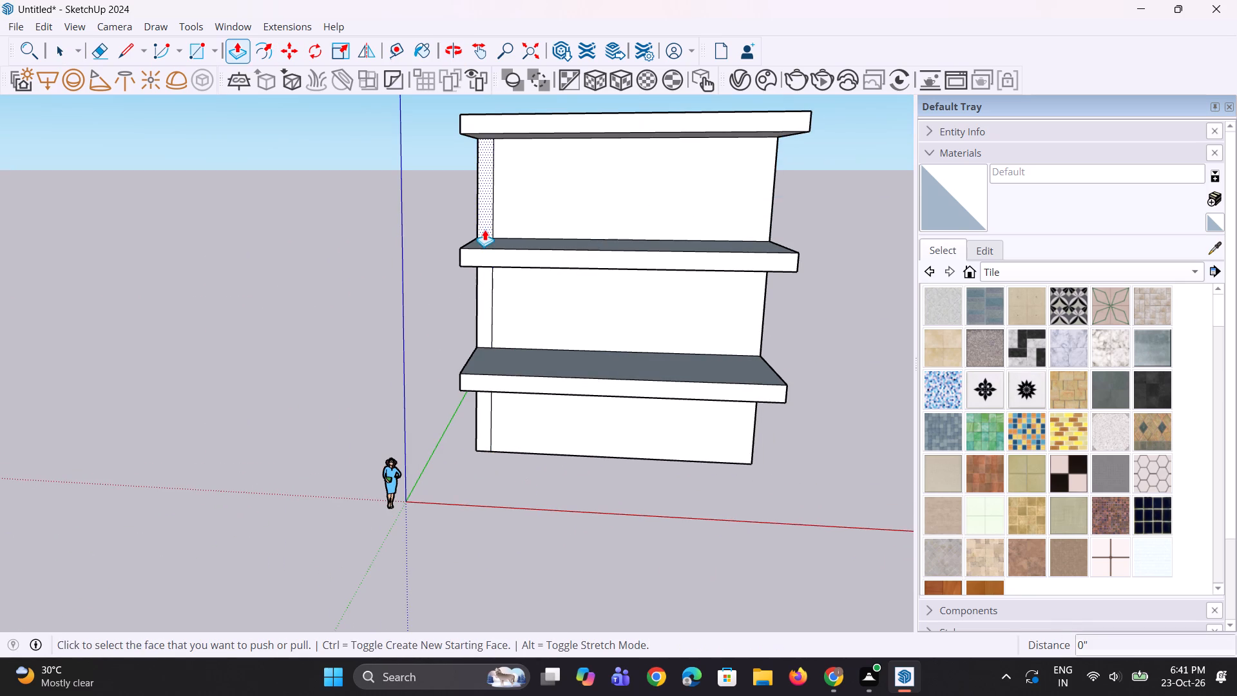
{"action": "left_click", "coordinate": [486, 258]}
{"action": "double_click", "coordinate": [488, 327]}
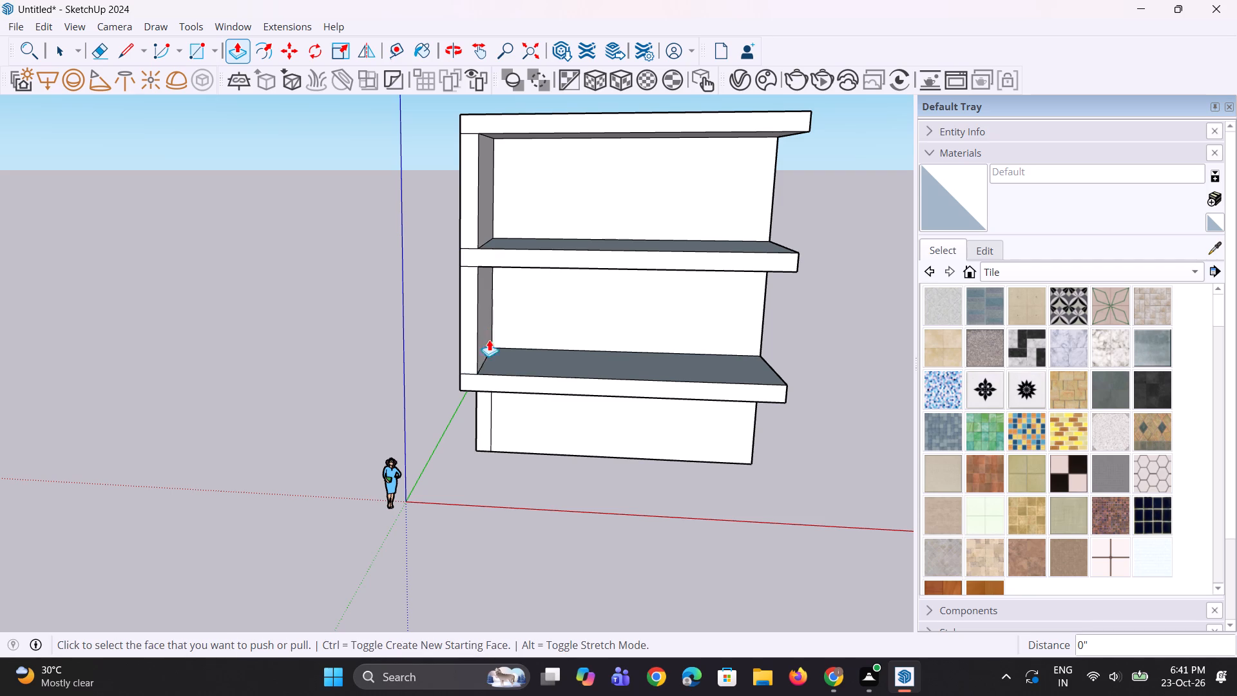
{"action": "double_click", "coordinate": [485, 418]}
Push/Pull the top floor pier's inner side face to make the pier slightly narrower, and repeat the same amount on the middle floor.
{"action": "middle_click_drag", "start_coordinate": [505, 452], "coordinate": [504, 436]}
{"action": "scroll", "coordinate": [515, 282], "scroll_direction": "up", "scroll_amount": 5}
{"action": "left_click", "coordinate": [453, 190]}
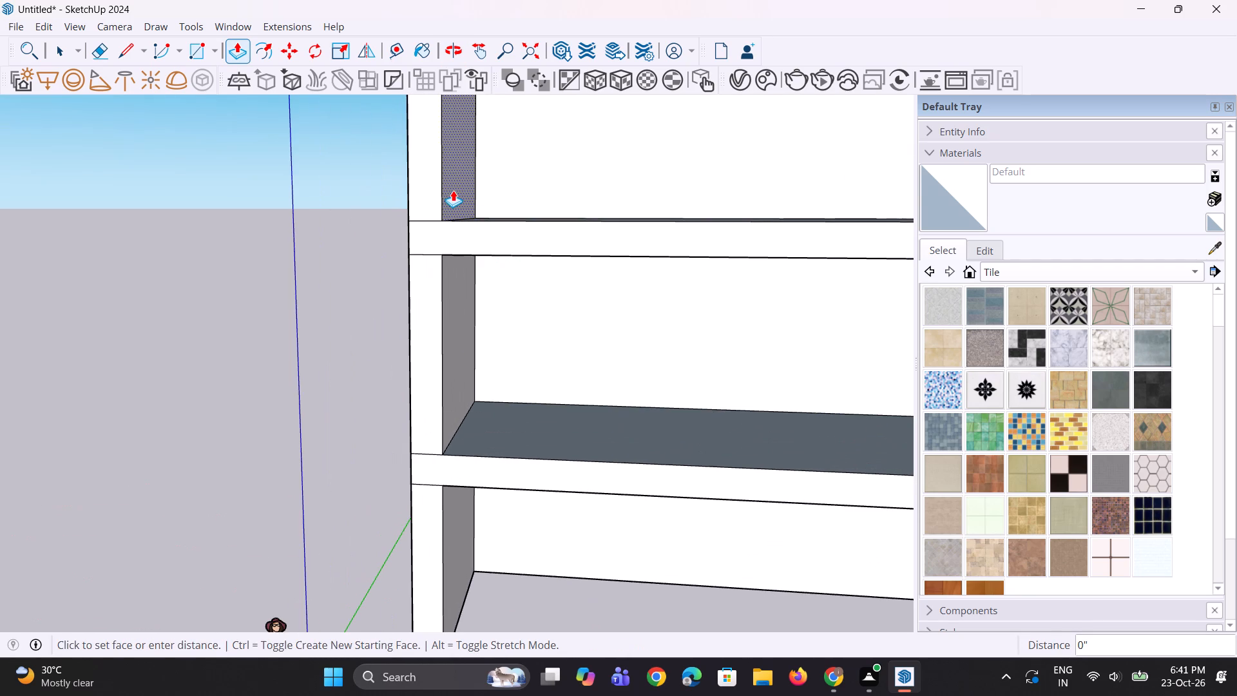
{"action": "left_click", "coordinate": [447, 191]}
{"action": "triple_click", "coordinate": [460, 315]}
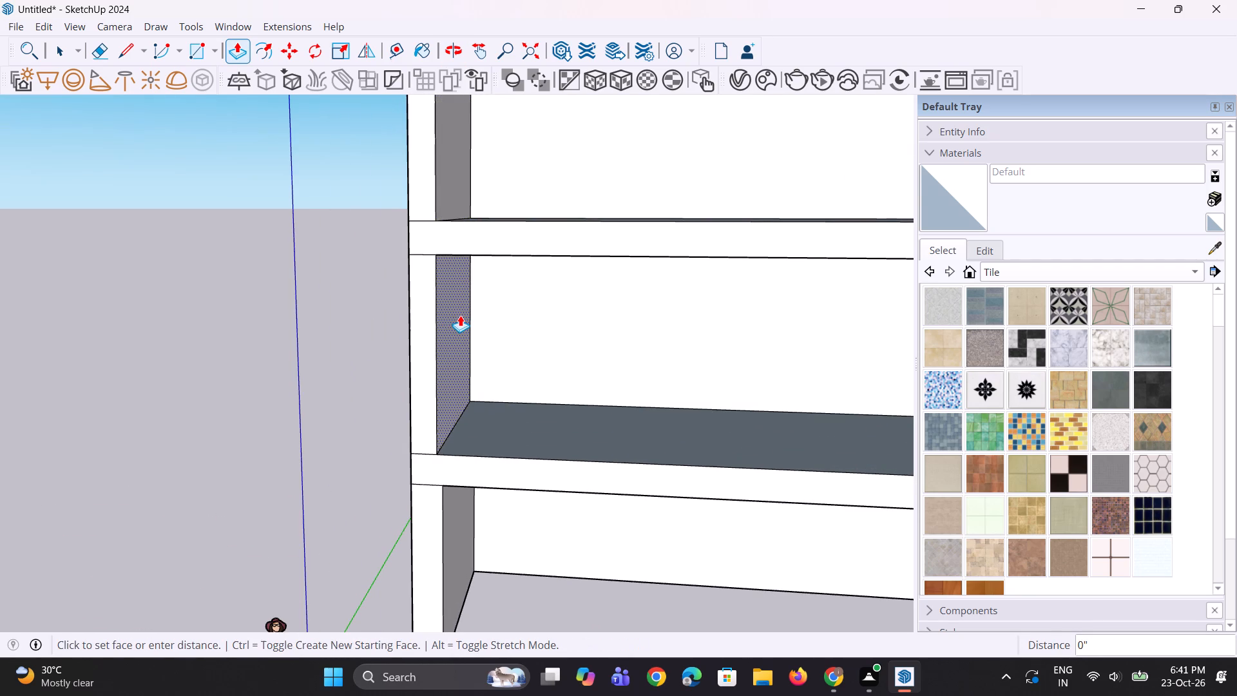
{"action": "key", "text": "Escape"}
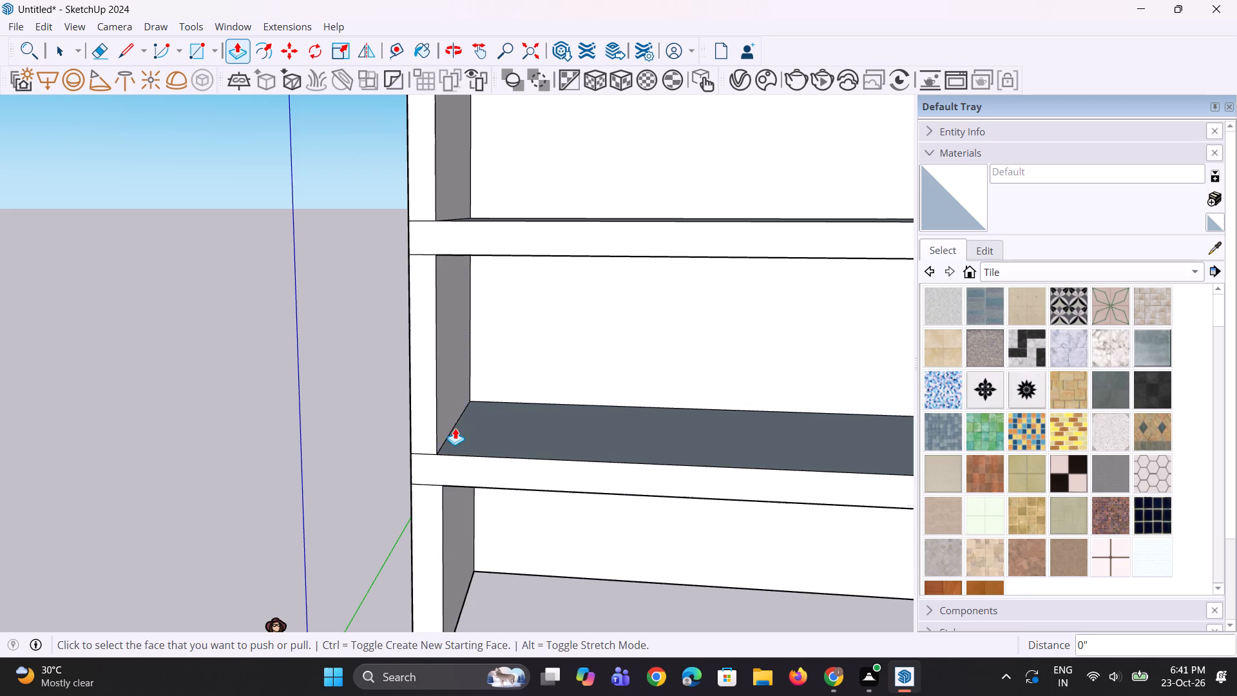
Push/Pull the ground floor pier's inner side face about 4 5/16" to align it with the pier face above.
{"action": "double_click", "coordinate": [463, 569]}
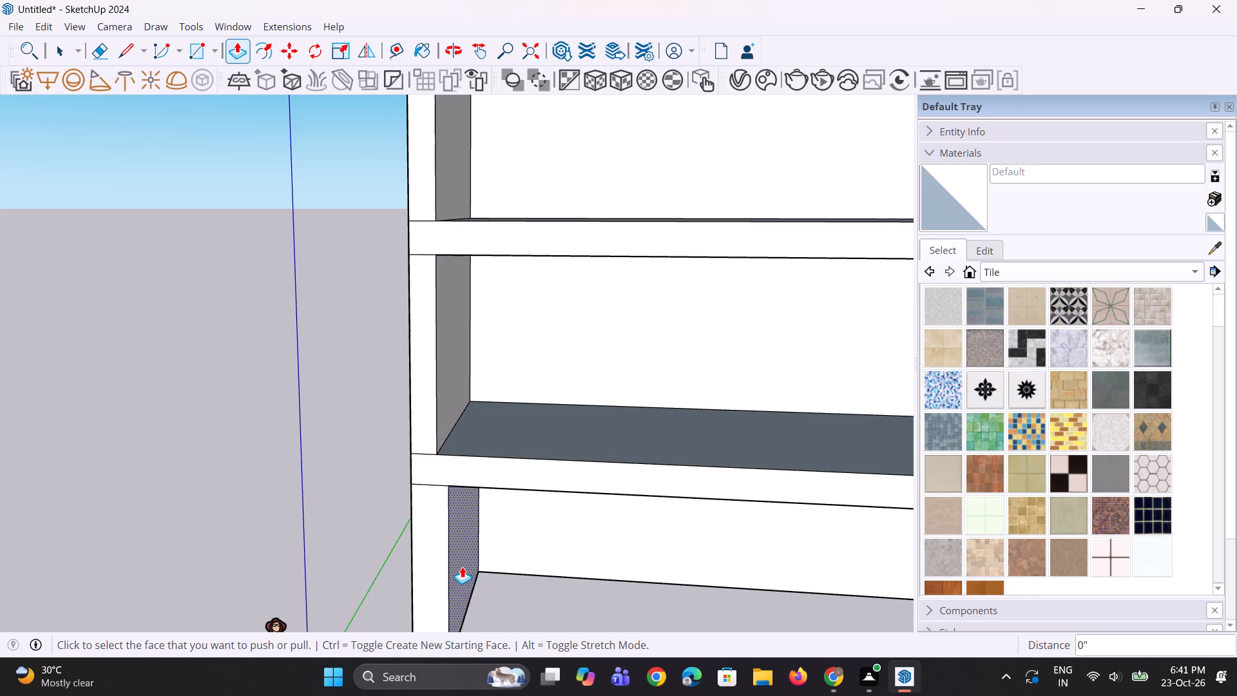
{"action": "key", "text": "ctrl+z"}
{"action": "left_click", "coordinate": [461, 563]}
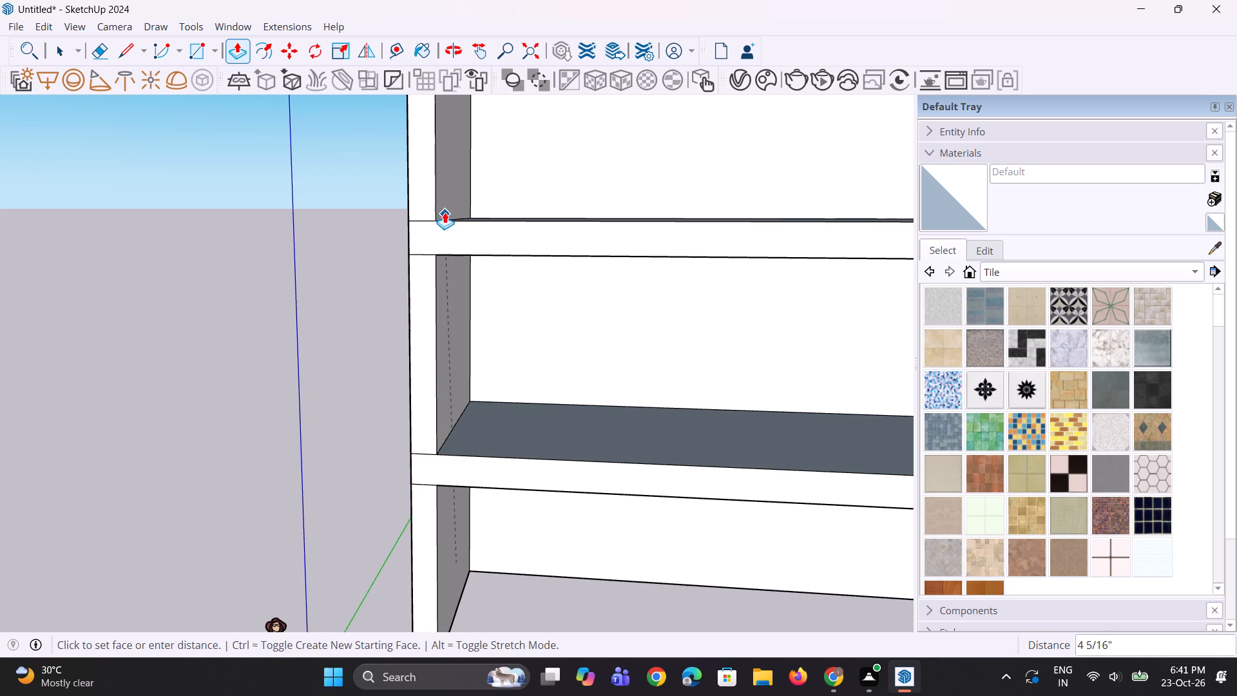
{"action": "left_click", "coordinate": [445, 206]}
{"action": "left_click", "coordinate": [448, 378]}
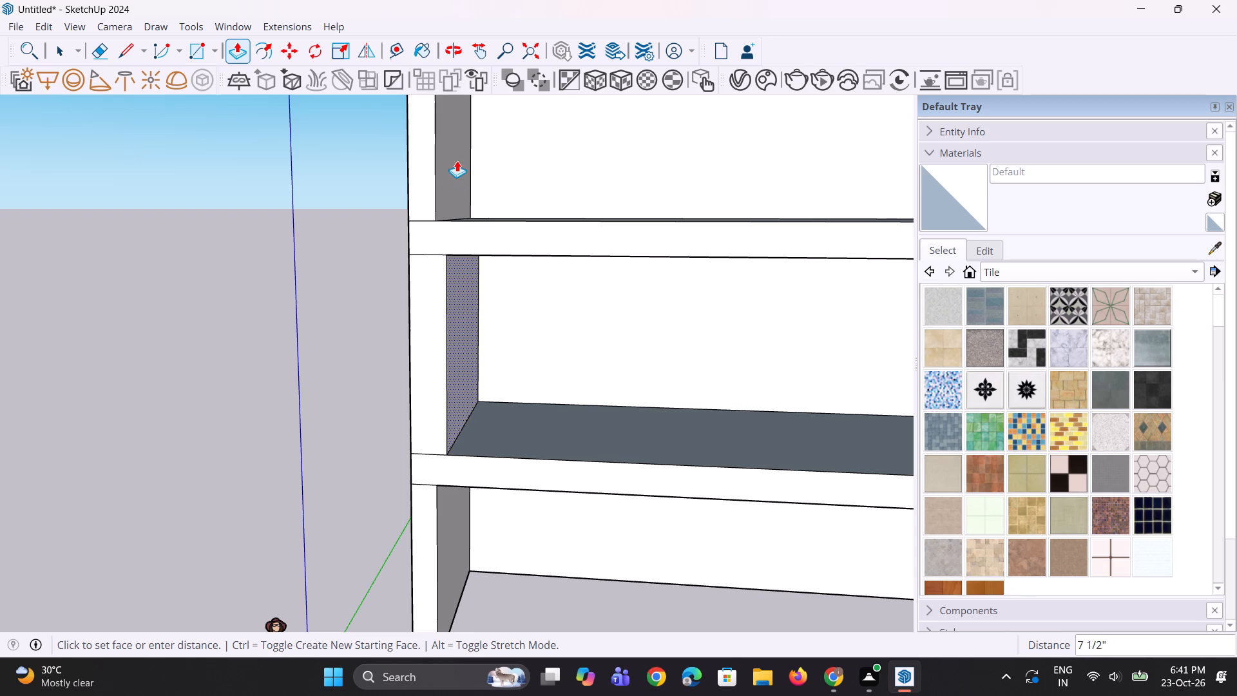
{"action": "key", "text": "Escape"}
Draw a vertical line about 1' 11" long across the slab band between the top and middle floors, joining the pier's inner corners.
{"action": "scroll", "coordinate": [447, 346], "scroll_direction": "down", "scroll_amount": 5}
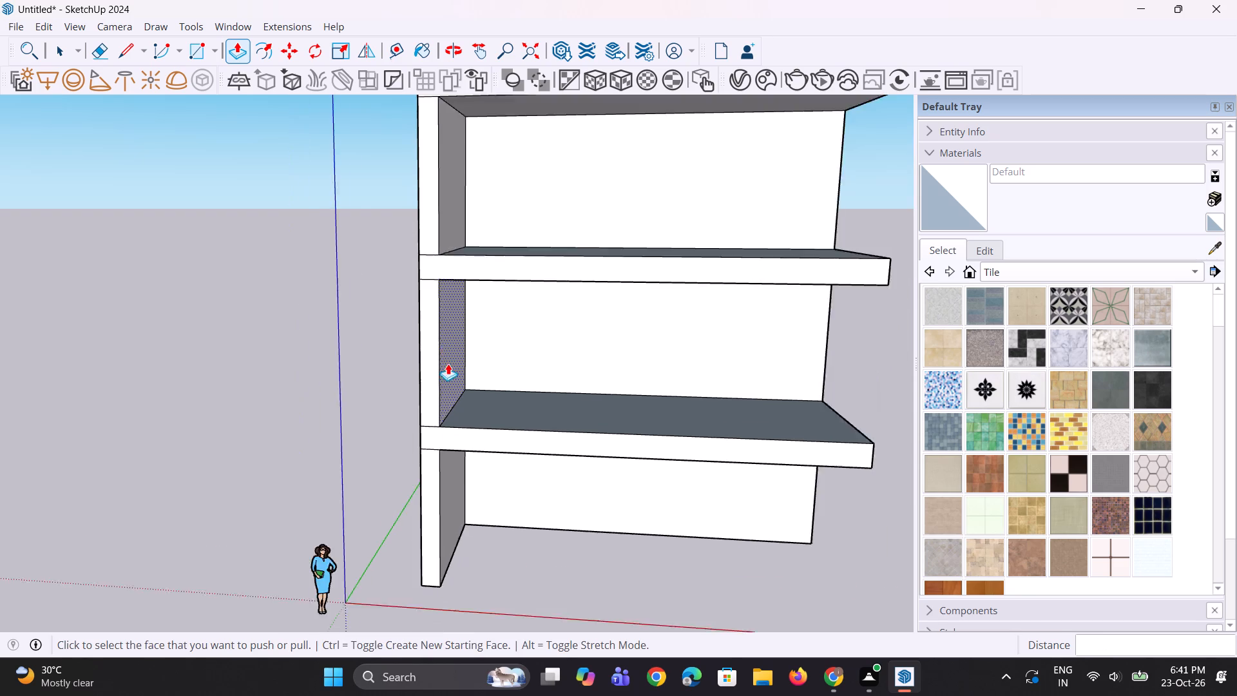
{"action": "middle_click_drag", "start_coordinate": [448, 363], "coordinate": [485, 365]}
{"action": "scroll", "coordinate": [456, 360], "scroll_direction": "up", "scroll_amount": 1}
{"action": "key", "text": "space"}
{"action": "scroll", "coordinate": [486, 366], "scroll_direction": "down", "scroll_amount": 4}
{"action": "key", "text": "space"}
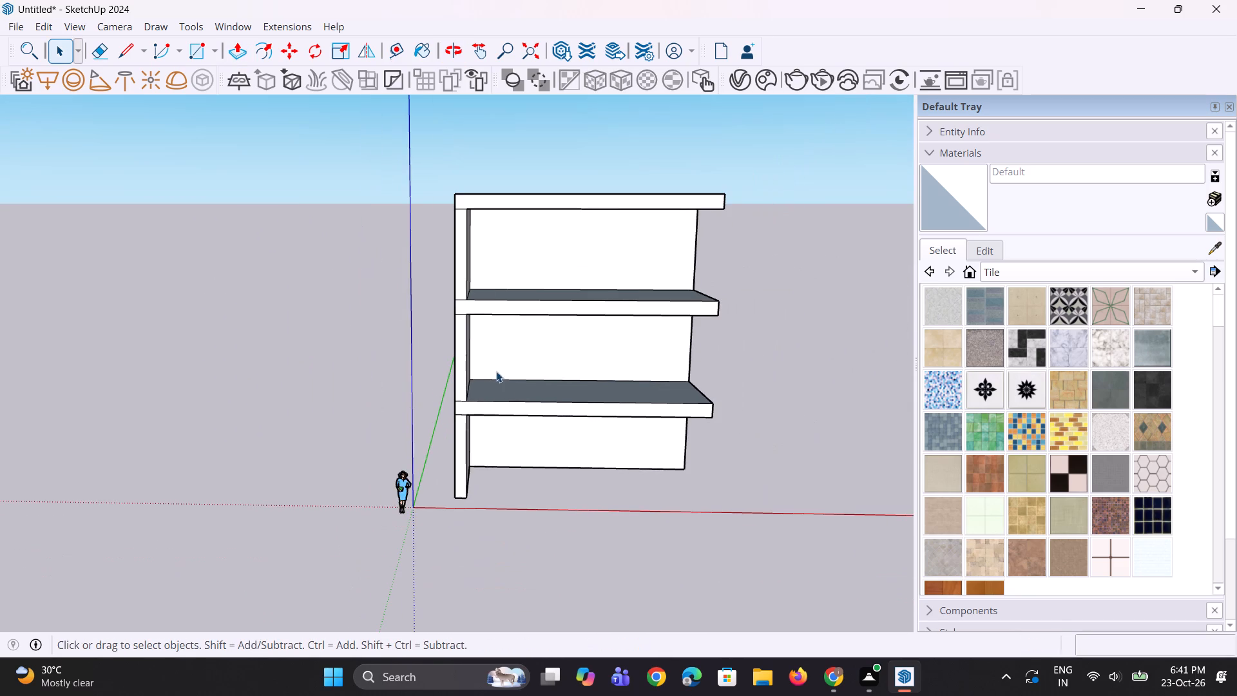
{"action": "middle_click_drag", "start_coordinate": [519, 389], "coordinate": [503, 391]}
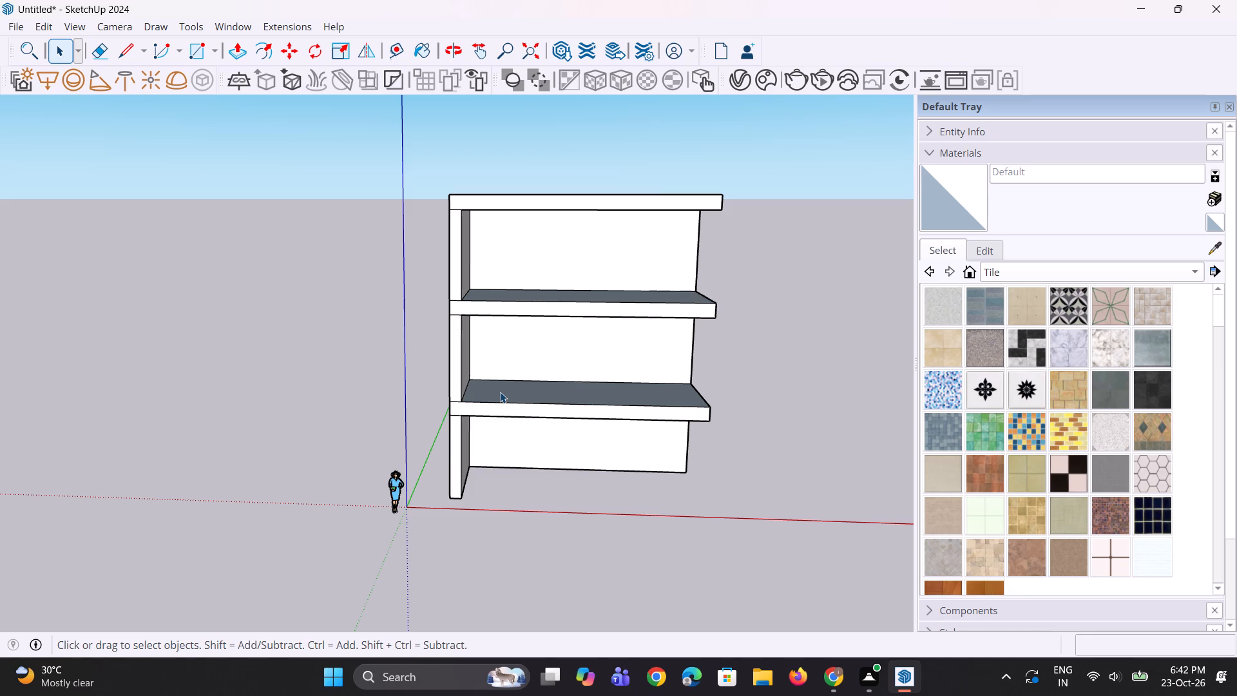
{"action": "scroll", "coordinate": [440, 238], "scroll_direction": "up", "scroll_amount": 1}
{"action": "scroll", "coordinate": [508, 250], "scroll_direction": "up", "scroll_amount": 2}
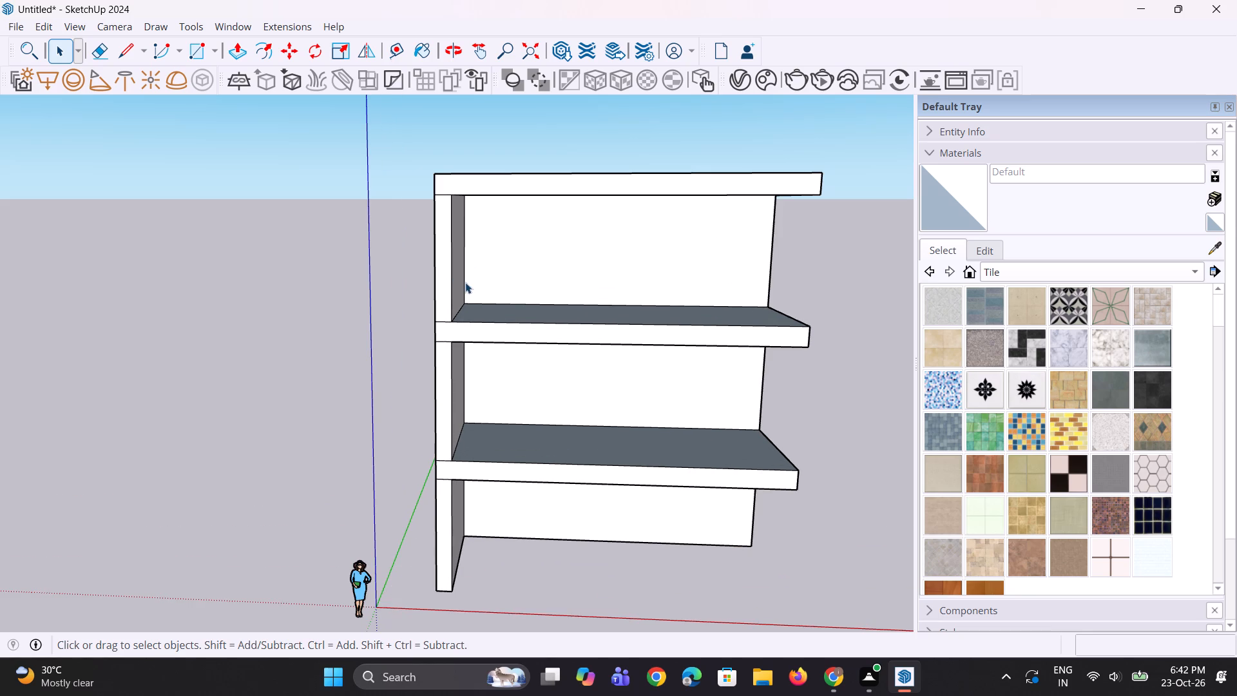
{"action": "middle_click_drag", "start_coordinate": [467, 284], "coordinate": [457, 277]}
{"action": "scroll", "coordinate": [457, 277], "scroll_direction": "up", "scroll_amount": 4}
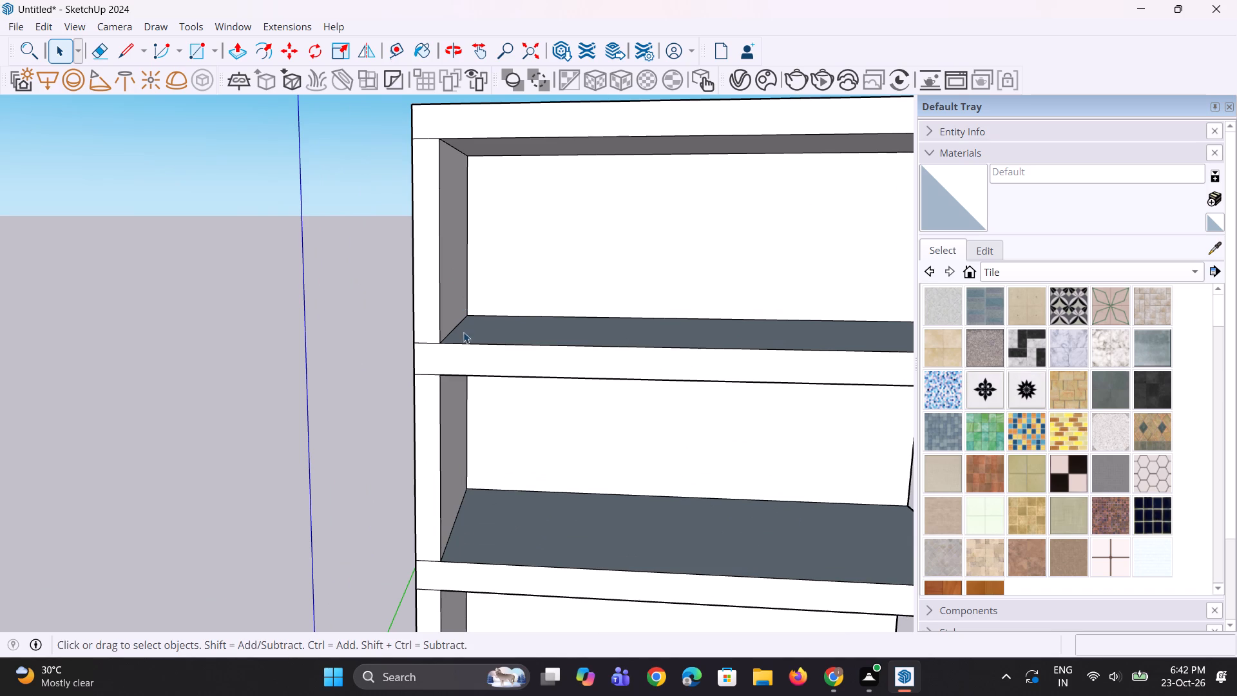
{"action": "scroll", "coordinate": [463, 339], "scroll_direction": "up", "scroll_amount": 4}
{"action": "key", "text": "l"}
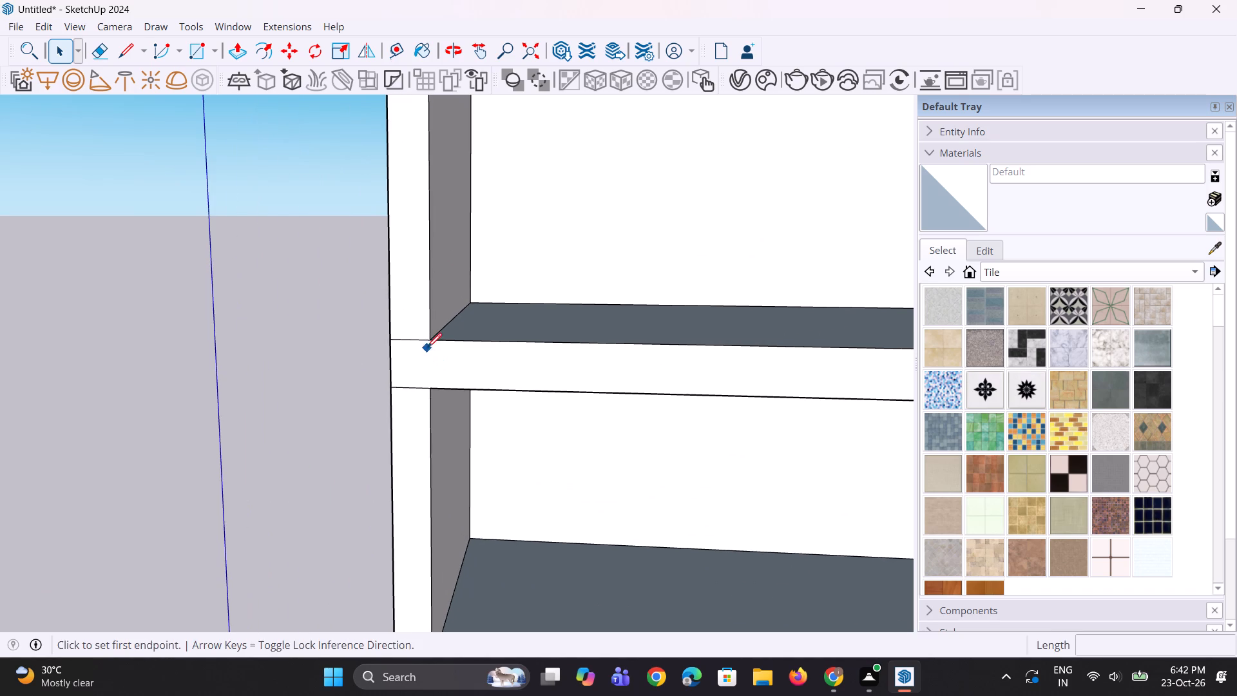
{"action": "left_click", "coordinate": [428, 341]}
{"action": "left_click", "coordinate": [434, 390]}
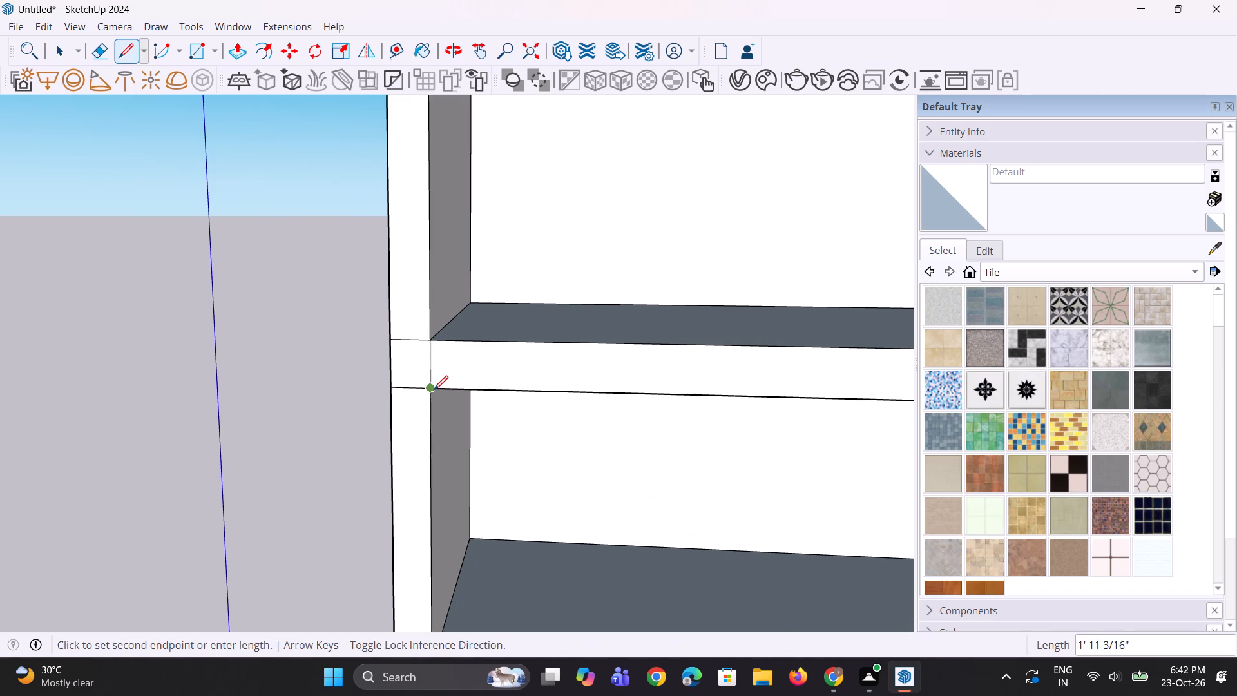
{"action": "middle_click_drag", "start_coordinate": [443, 389], "coordinate": [460, 385]}
{"action": "scroll", "coordinate": [464, 388], "scroll_direction": "down", "scroll_amount": 4}
{"action": "middle_click_drag", "start_coordinate": [457, 388], "coordinate": [443, 398]}
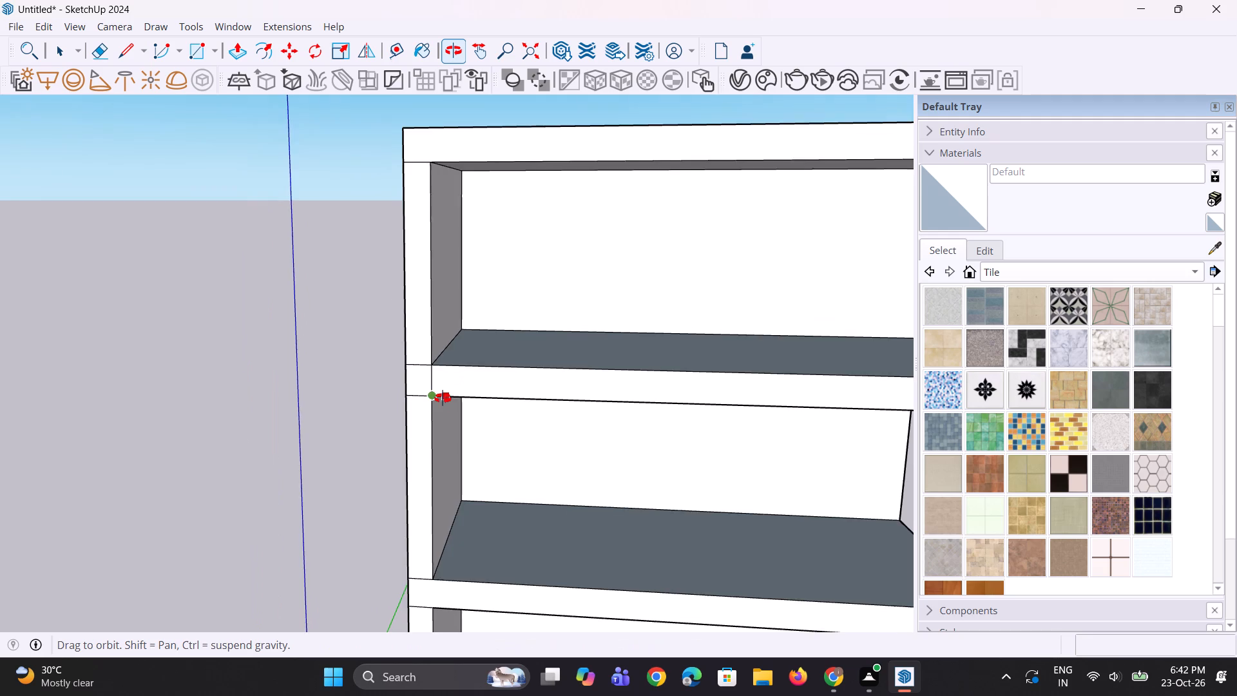
Draw a short vertical line across the slab band between the top and middle floors, marking off a segment beside the pier.
{"action": "middle_click_drag", "start_coordinate": [443, 398], "coordinate": [427, 421]}
{"action": "scroll", "coordinate": [426, 417], "scroll_direction": "up", "scroll_amount": 3}
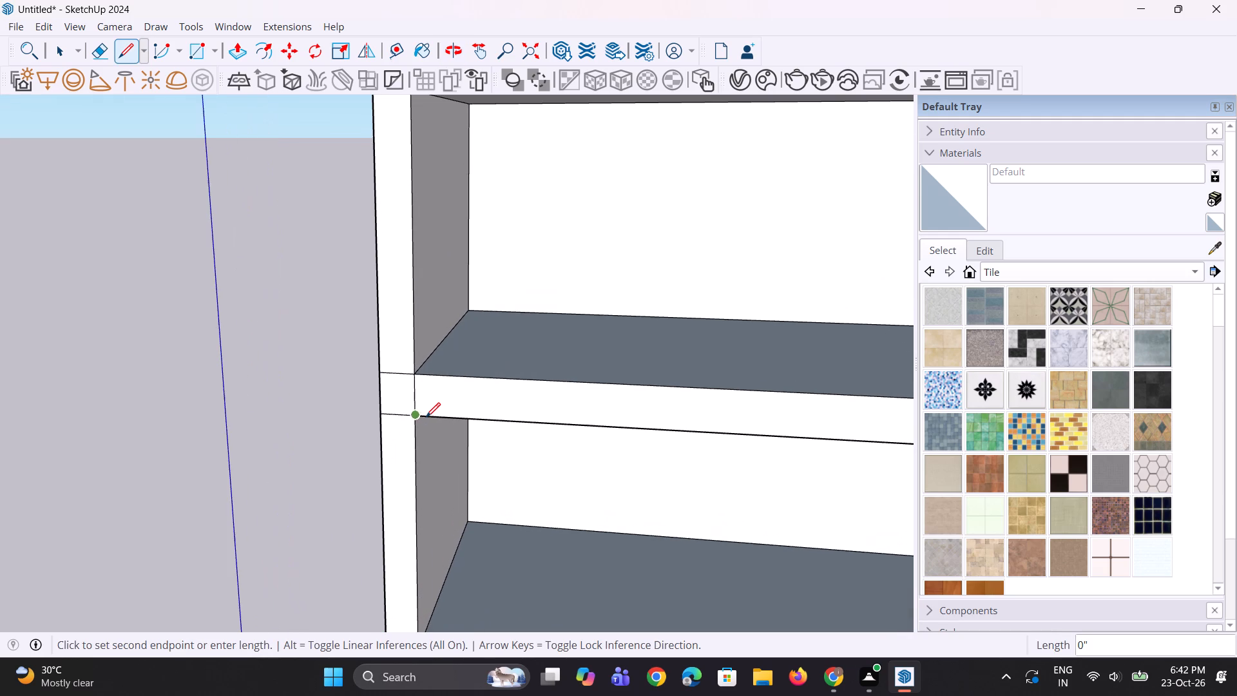
{"action": "key", "text": "space"}
{"action": "key", "text": "space"}
{"action": "scroll", "coordinate": [415, 400], "scroll_direction": "down", "scroll_amount": 3}
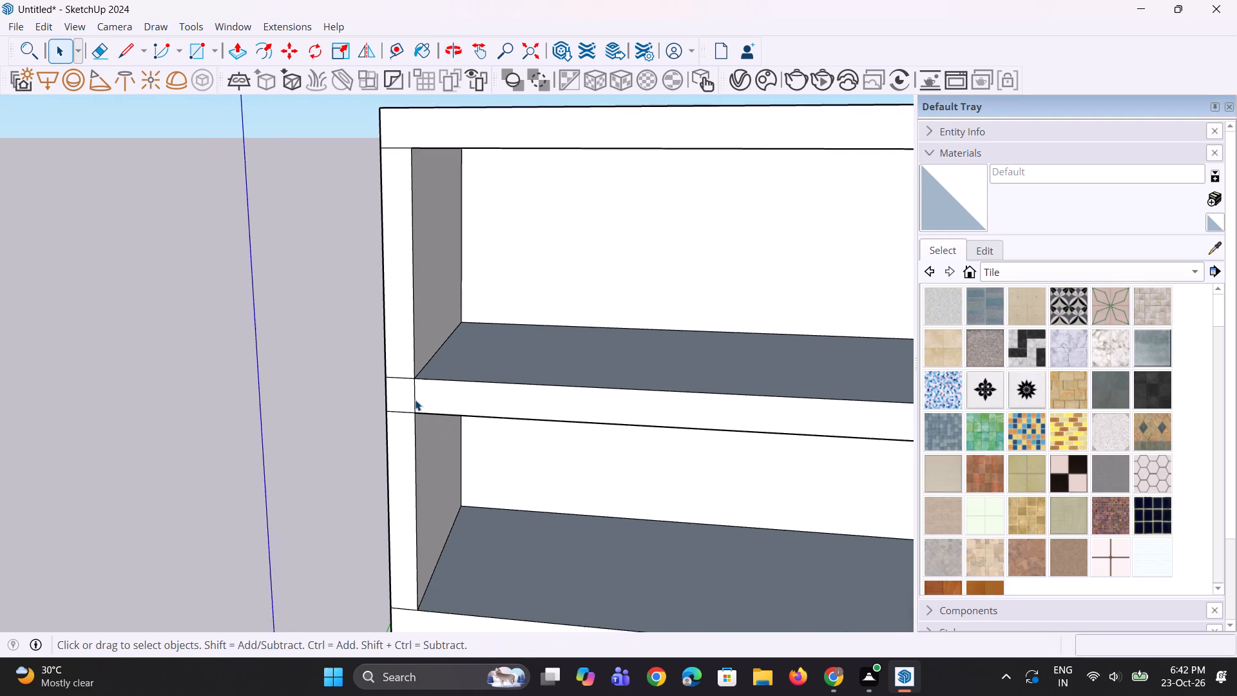
{"action": "scroll", "coordinate": [417, 396], "scroll_direction": "up", "scroll_amount": 1}
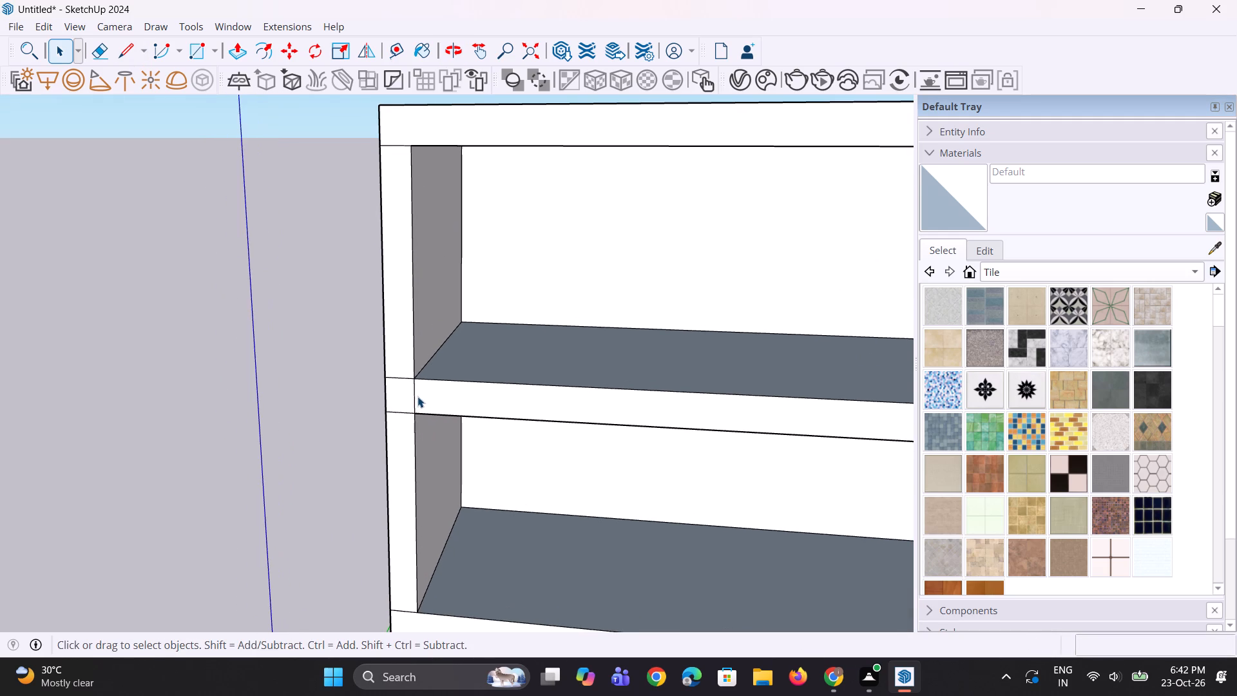
{"action": "key", "text": "l"}
{"action": "left_click", "coordinate": [523, 385]}
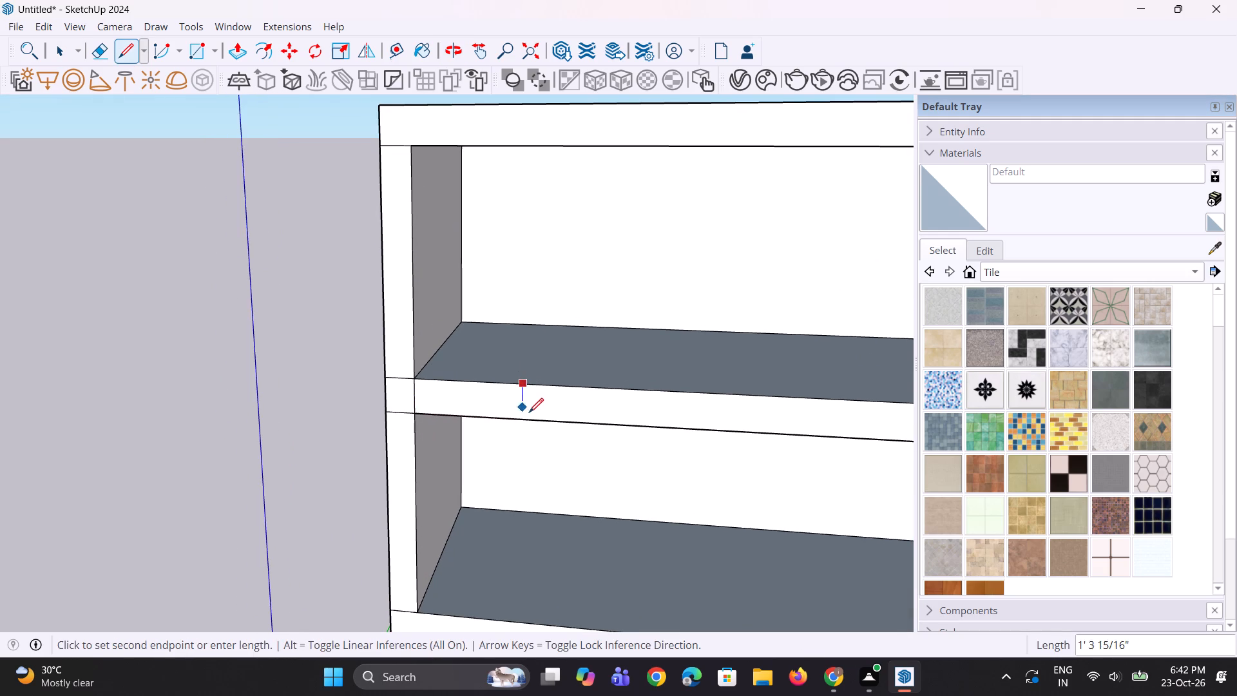
{"action": "left_click", "coordinate": [528, 418]}
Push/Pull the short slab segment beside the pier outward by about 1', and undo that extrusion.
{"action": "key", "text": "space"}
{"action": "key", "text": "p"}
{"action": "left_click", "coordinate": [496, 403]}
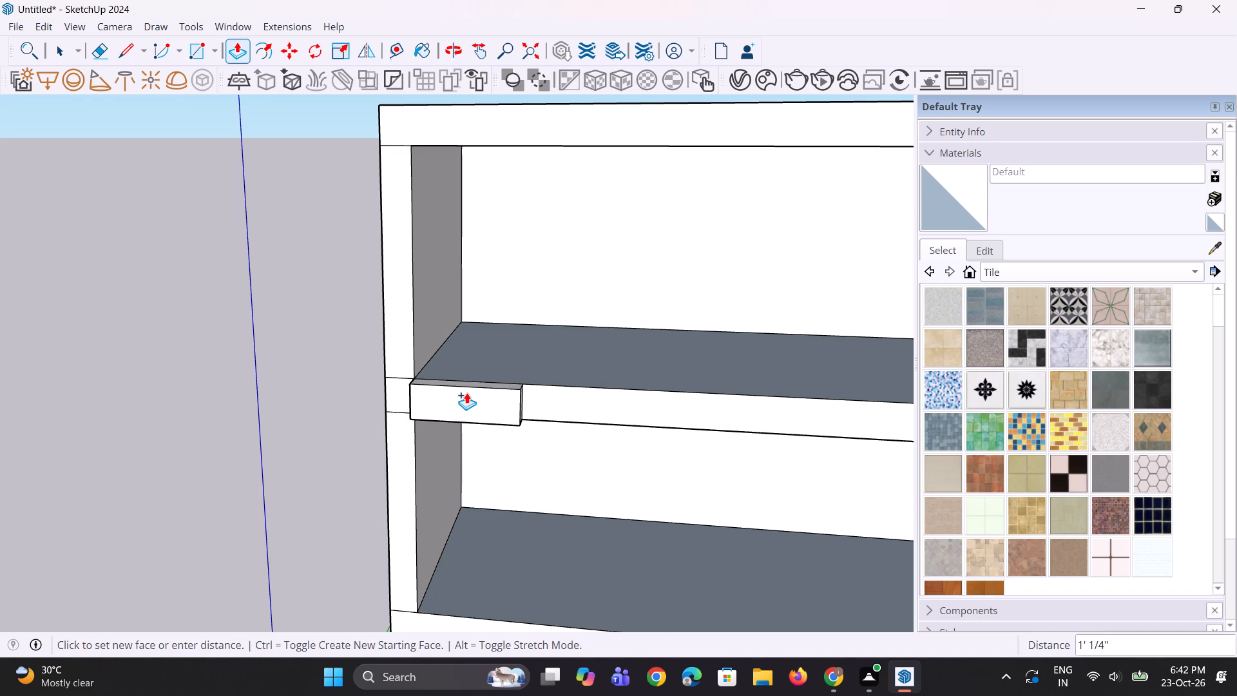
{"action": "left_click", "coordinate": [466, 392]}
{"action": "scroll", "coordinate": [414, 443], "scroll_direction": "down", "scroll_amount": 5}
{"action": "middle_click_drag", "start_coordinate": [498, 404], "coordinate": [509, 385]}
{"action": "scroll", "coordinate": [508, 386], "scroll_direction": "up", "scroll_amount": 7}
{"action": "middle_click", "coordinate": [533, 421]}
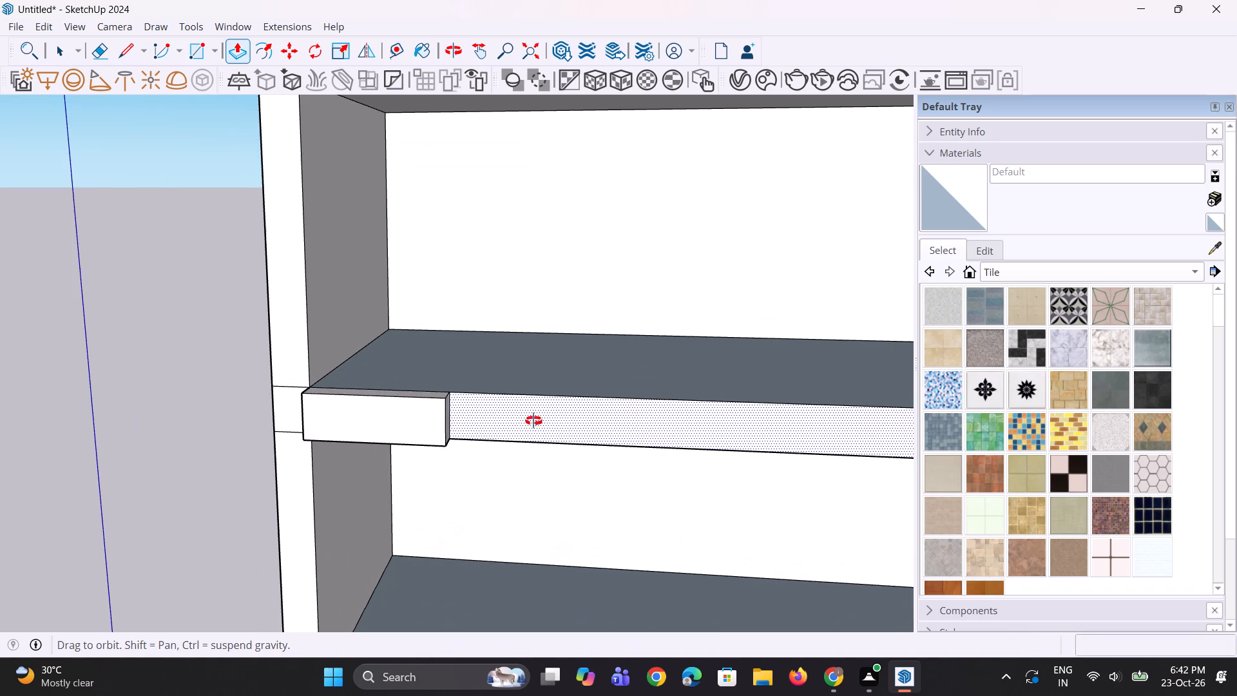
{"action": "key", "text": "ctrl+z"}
Push/Pull the long part of the upper slab band inward 1' 5 7/16", and repeat the same amount on the short segment.
{"action": "scroll", "coordinate": [590, 476], "scroll_direction": "up", "scroll_amount": 1}
{"action": "middle_click_drag", "start_coordinate": [590, 476], "coordinate": [543, 470]}
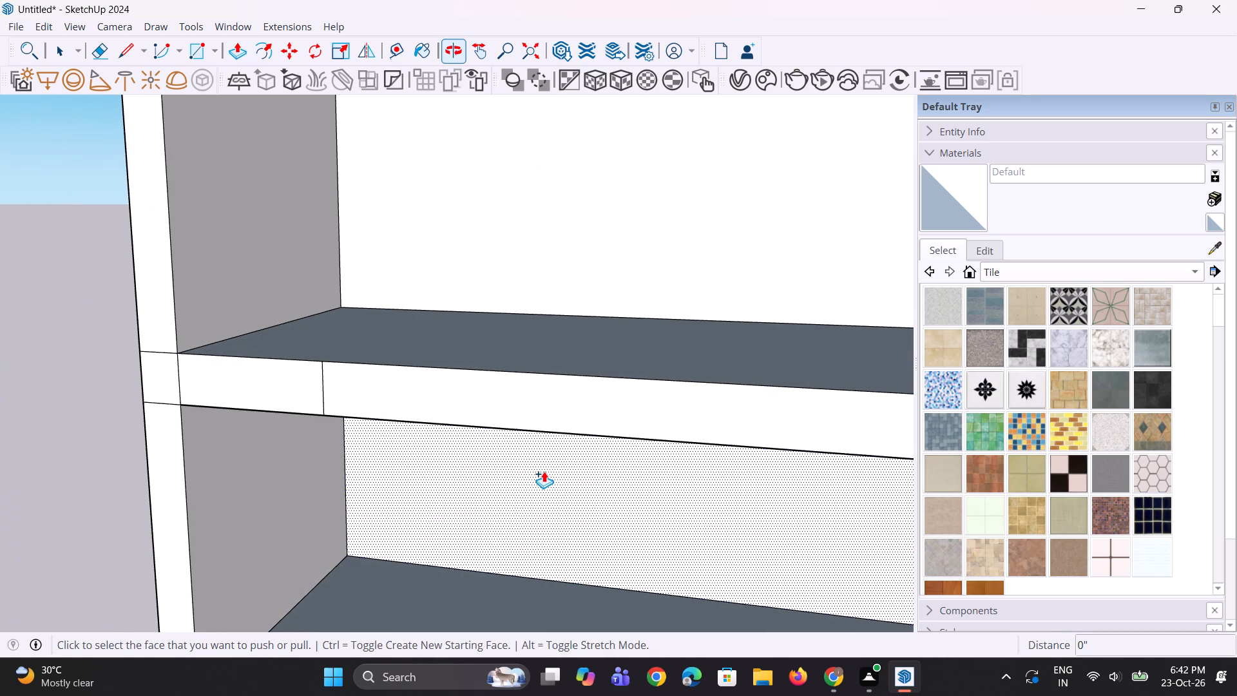
{"action": "left_click", "coordinate": [544, 416]}
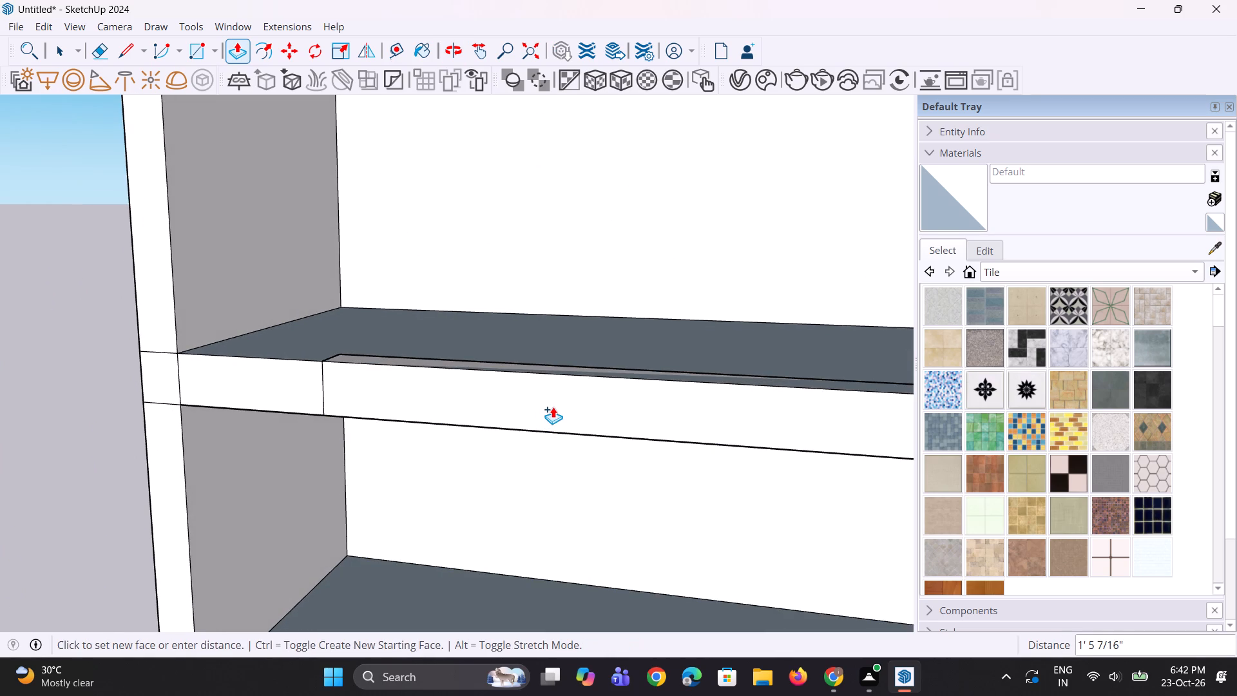
{"action": "left_click", "coordinate": [553, 407]}
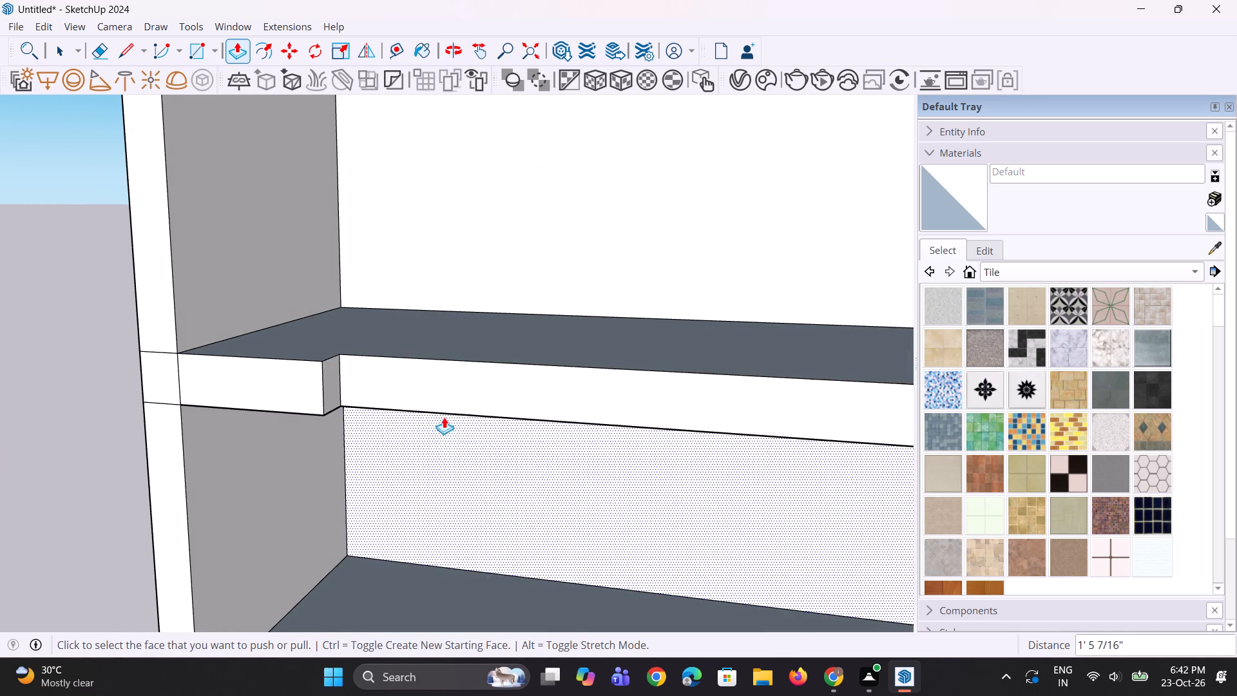
{"action": "double_click", "coordinate": [305, 391]}
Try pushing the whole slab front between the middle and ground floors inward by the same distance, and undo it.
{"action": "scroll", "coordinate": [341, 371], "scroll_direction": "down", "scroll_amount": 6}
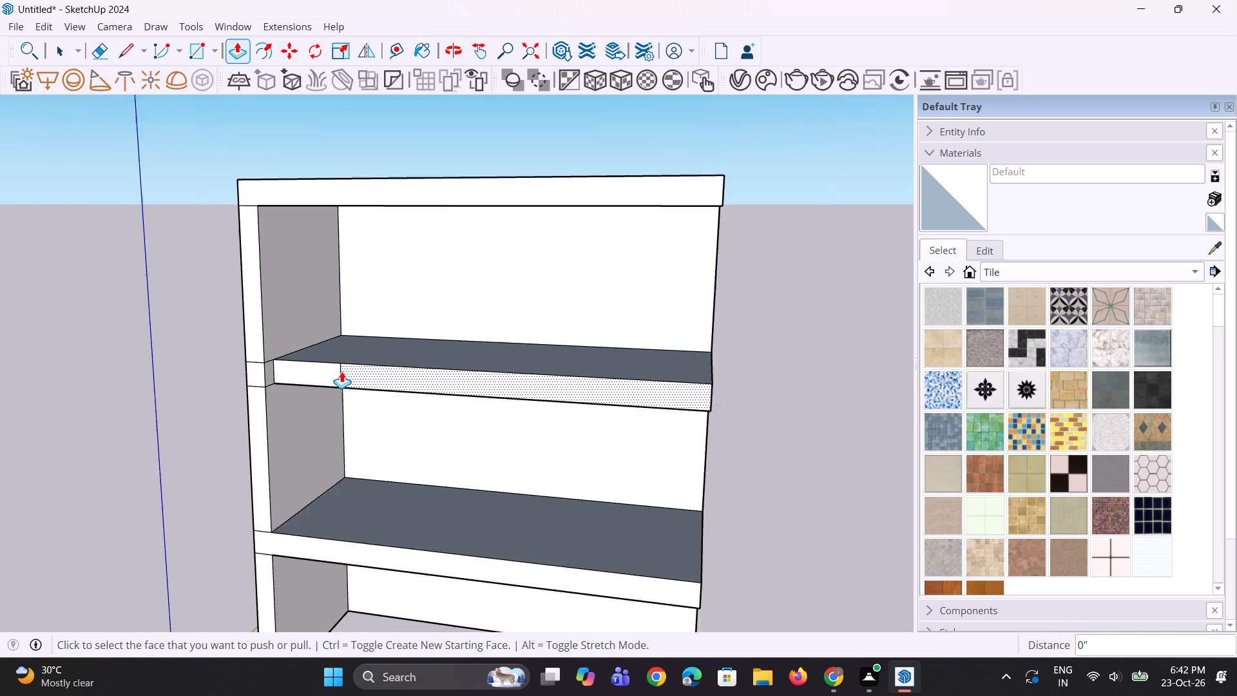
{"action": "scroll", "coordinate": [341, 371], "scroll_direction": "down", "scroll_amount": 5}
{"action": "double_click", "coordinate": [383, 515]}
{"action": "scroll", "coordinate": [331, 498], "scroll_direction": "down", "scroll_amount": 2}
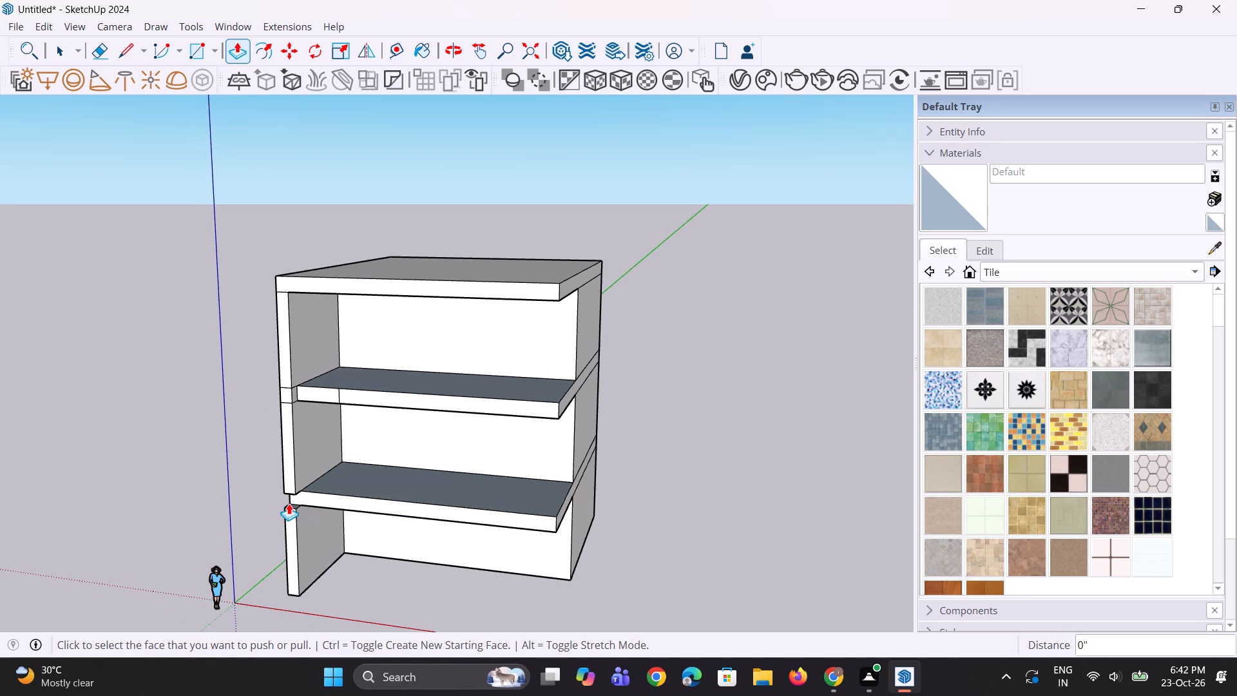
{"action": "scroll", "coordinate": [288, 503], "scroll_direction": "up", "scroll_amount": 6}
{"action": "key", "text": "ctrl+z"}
Split the lower slab band with a vertical line at the pier's inner corners, and push the slab front inward 1' 5 7/16".
{"action": "scroll", "coordinate": [298, 495], "scroll_direction": "up", "scroll_amount": 1}
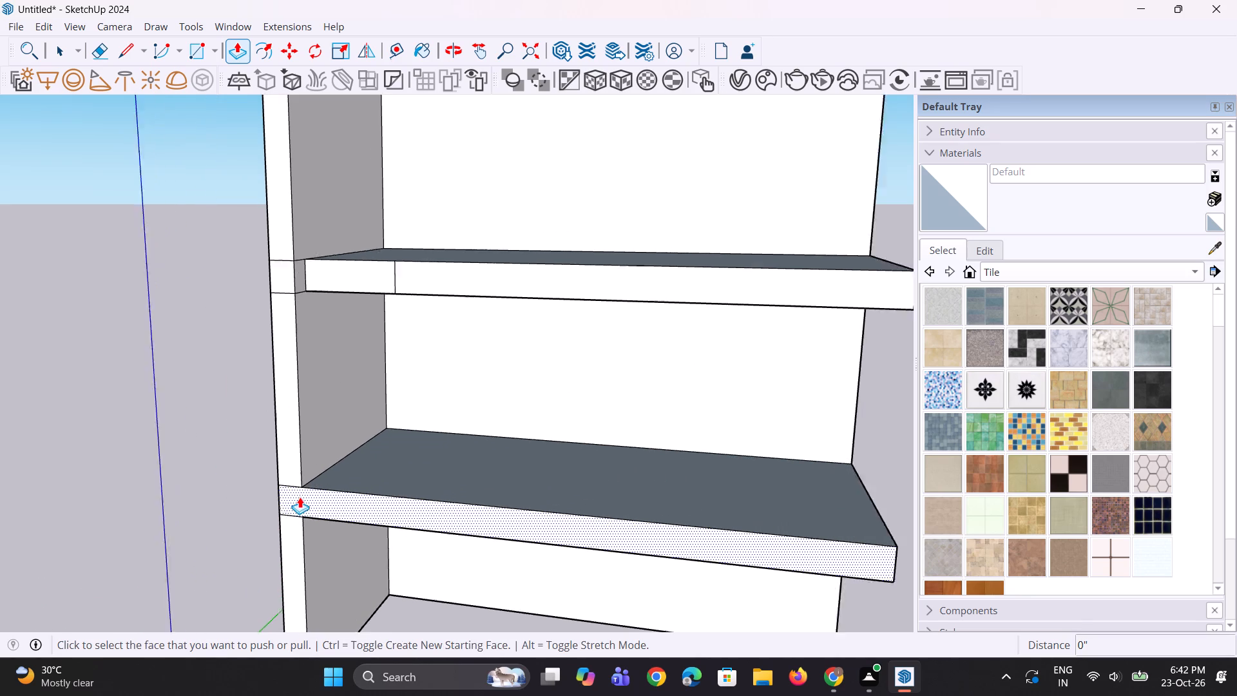
{"action": "scroll", "coordinate": [300, 497], "scroll_direction": "up", "scroll_amount": 2}
{"action": "key", "text": "l"}
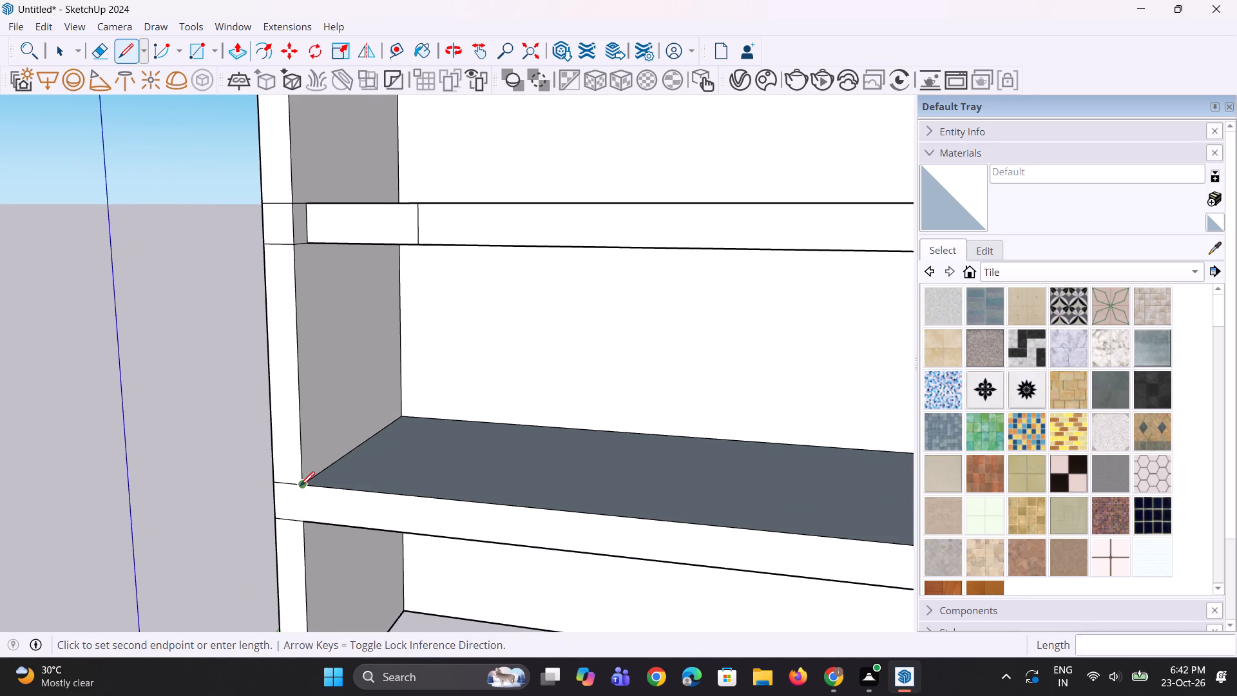
{"action": "left_click", "coordinate": [300, 486]}
{"action": "left_click", "coordinate": [300, 522]}
{"action": "key", "text": "p"}
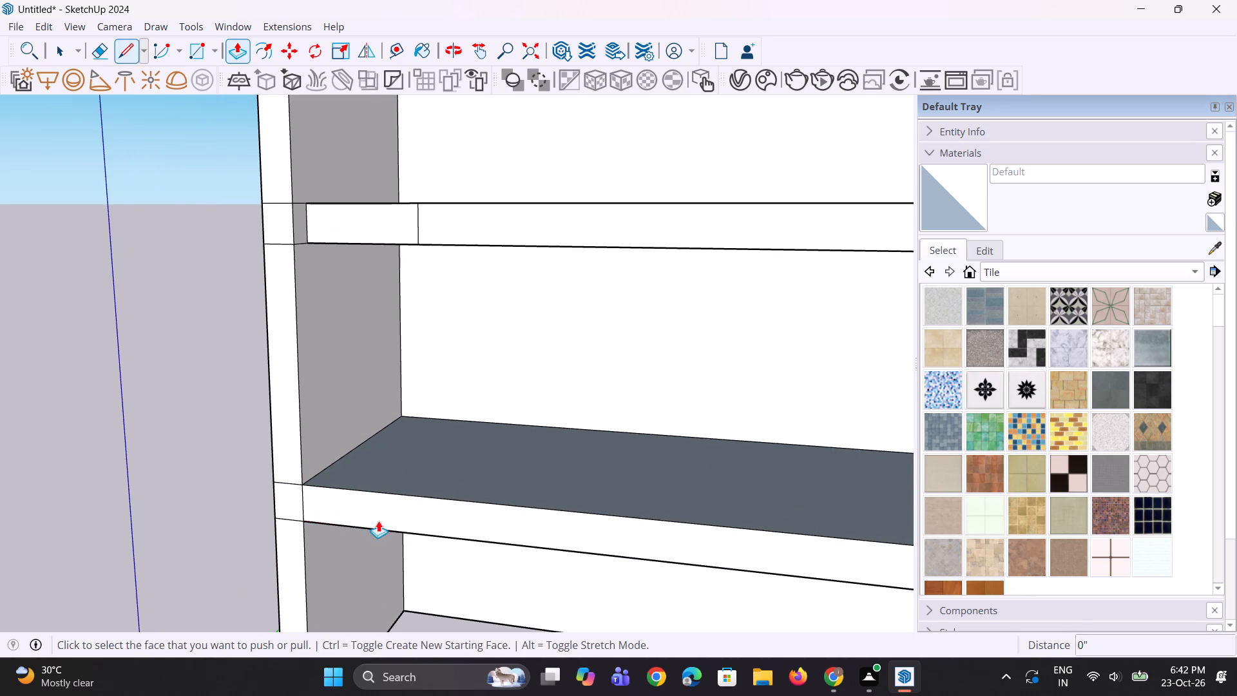
{"action": "double_click", "coordinate": [385, 515]}
Push/Pull the short segment of the upper slab band outward about 1' 15/16" to form a projecting block beside the pier.
{"action": "scroll", "coordinate": [311, 507], "scroll_direction": "down", "scroll_amount": 9}
{"action": "middle_click_drag", "start_coordinate": [331, 493], "coordinate": [363, 458]}
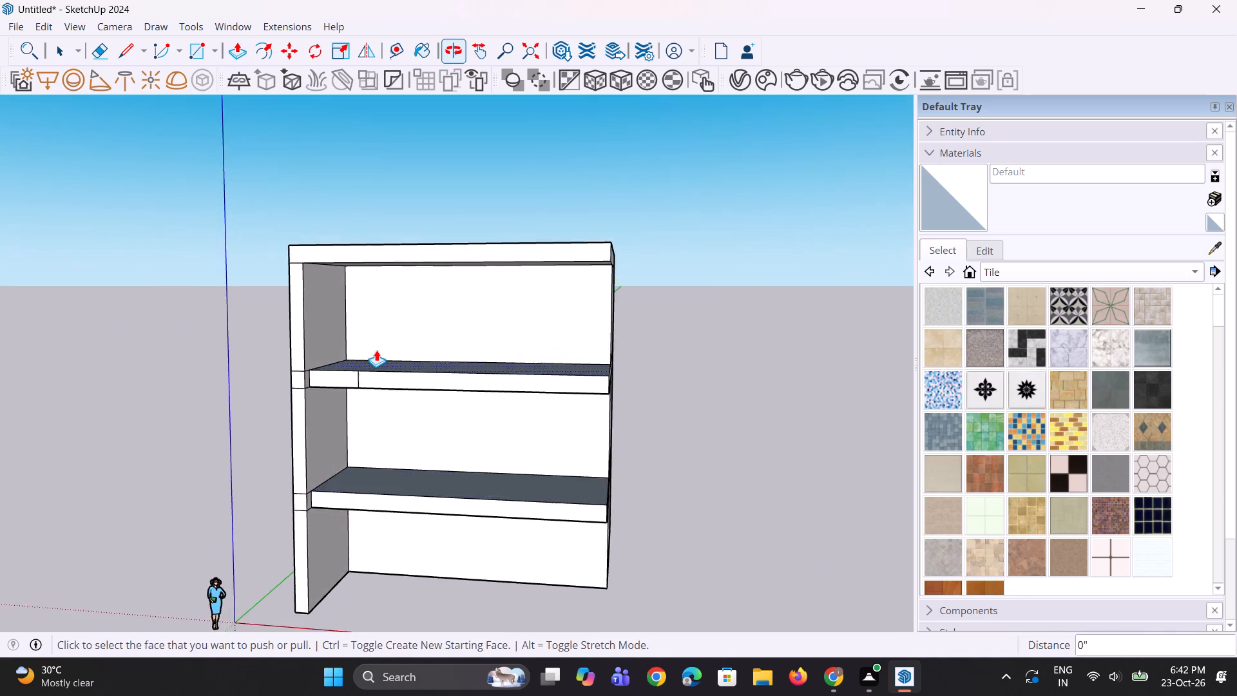
{"action": "scroll", "coordinate": [376, 345], "scroll_direction": "up", "scroll_amount": 10}
{"action": "left_click", "coordinate": [316, 417]}
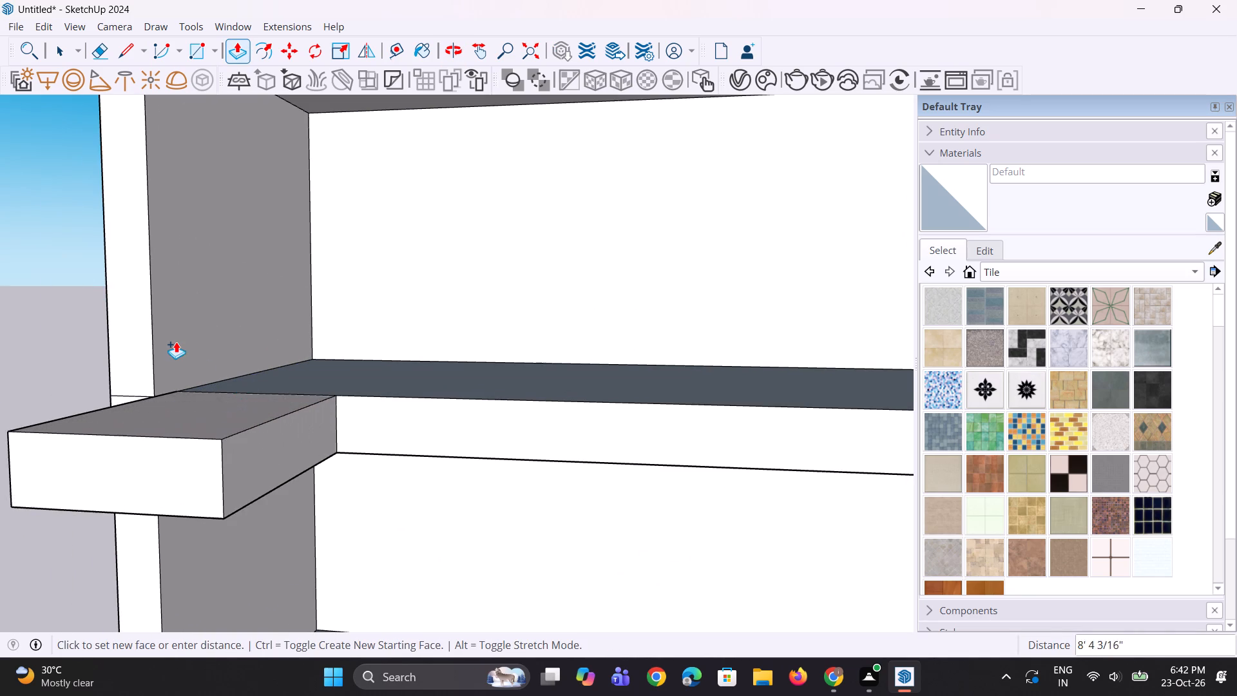
{"action": "left_click", "coordinate": [291, 377]}
Push/Pull the projecting block's underside down about 16' 1/16", forming a vertical panel past the lower slab.
{"action": "middle_click_drag", "start_coordinate": [261, 416], "coordinate": [272, 447]}
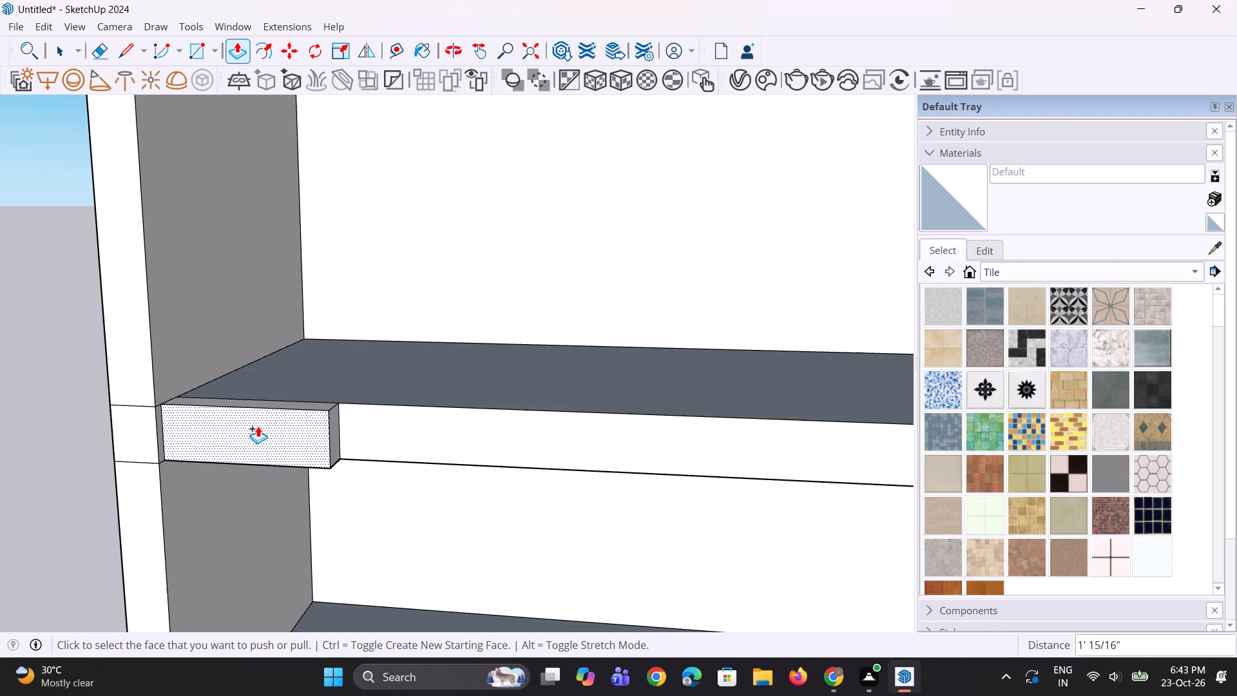
{"action": "scroll", "coordinate": [243, 430], "scroll_direction": "down", "scroll_amount": 3}
{"action": "middle_click_drag", "start_coordinate": [218, 465], "coordinate": [179, 311]}
{"action": "scroll", "coordinate": [179, 311], "scroll_direction": "up", "scroll_amount": 3}
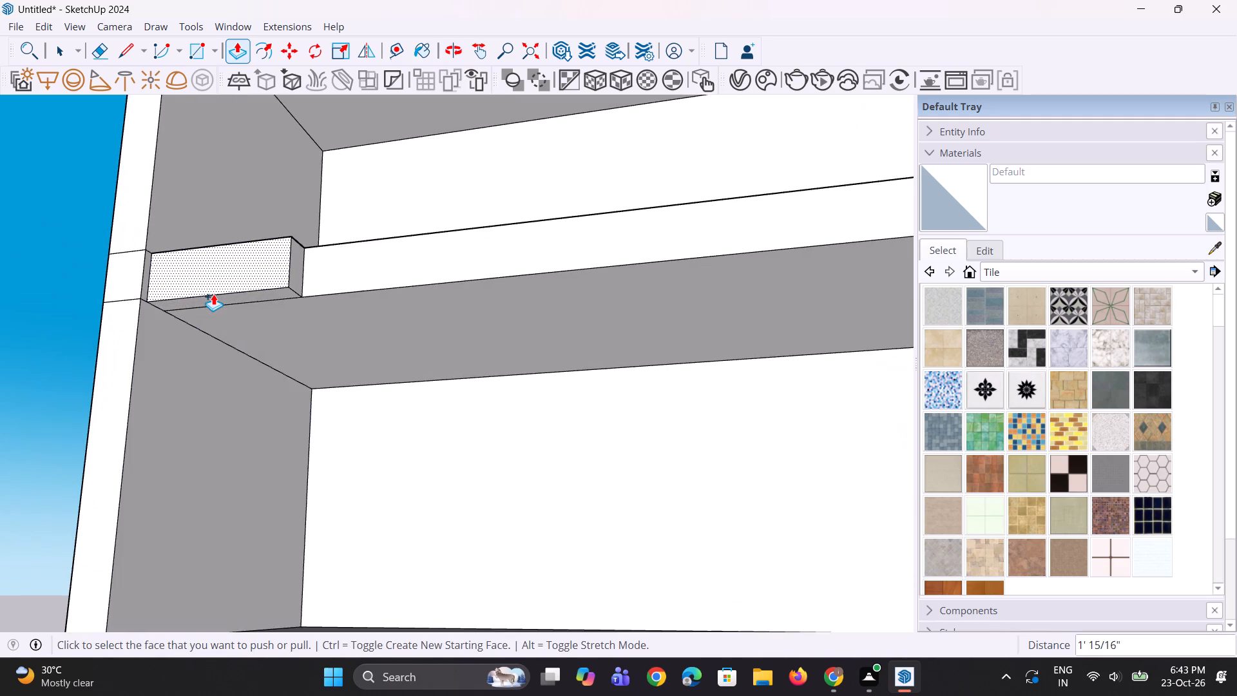
{"action": "scroll", "coordinate": [213, 304], "scroll_direction": "up", "scroll_amount": 6}
{"action": "left_click", "coordinate": [228, 284]}
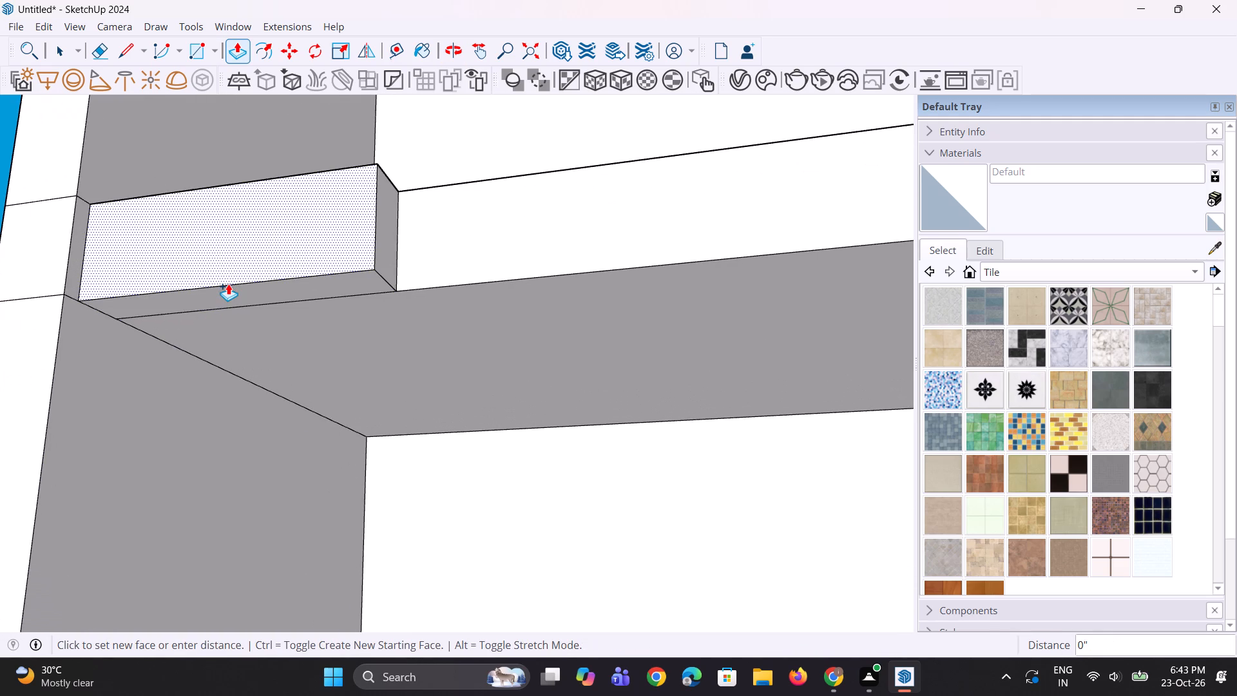
{"action": "key", "text": "space"}
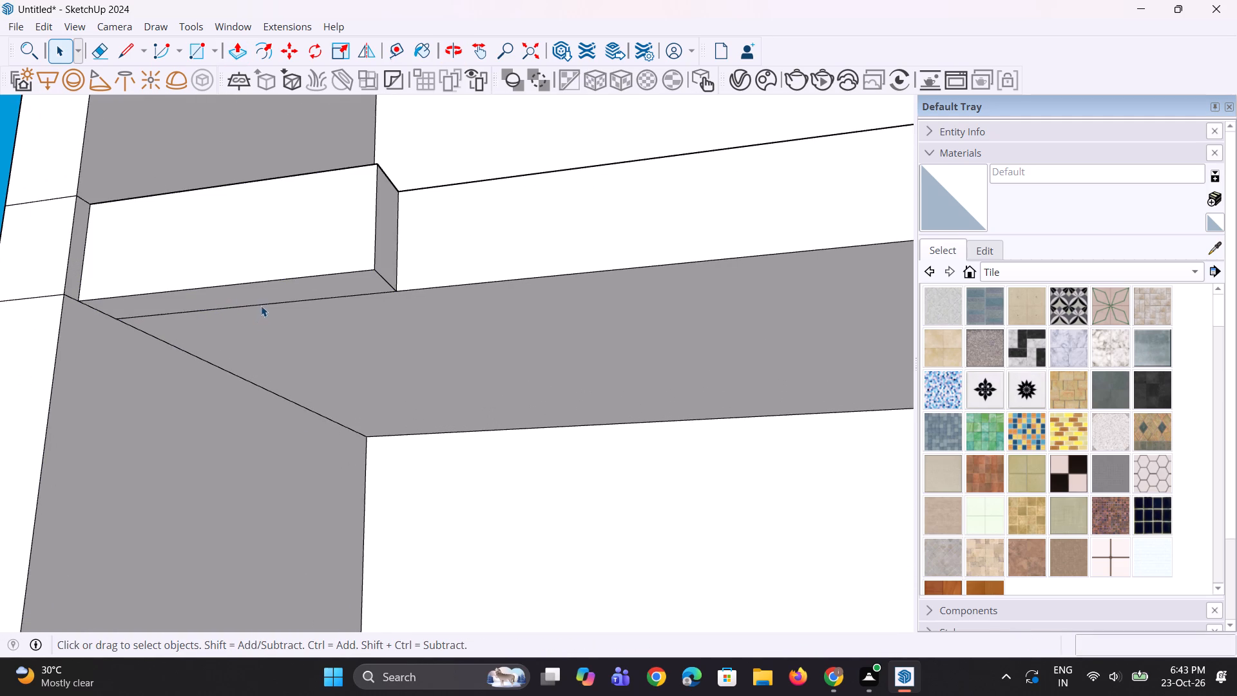
{"action": "key", "text": "p"}
{"action": "left_click", "coordinate": [262, 289]}
{"action": "scroll", "coordinate": [258, 334], "scroll_direction": "down", "scroll_amount": 4}
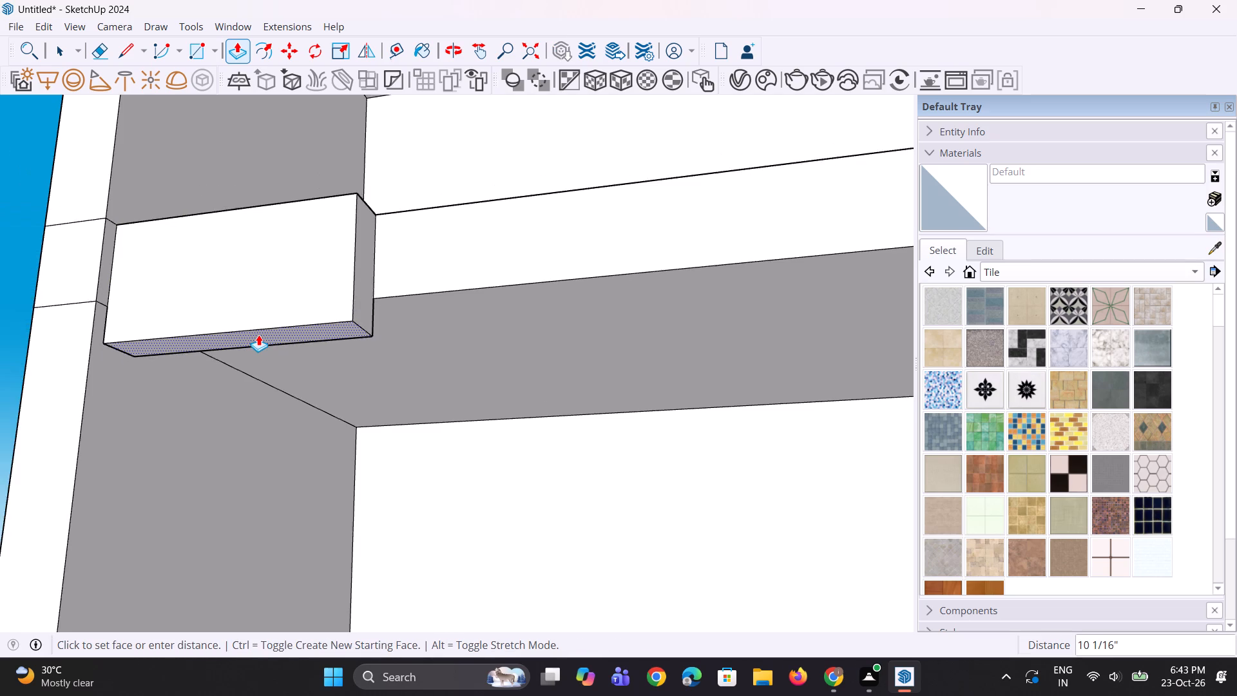
{"action": "scroll", "coordinate": [258, 334], "scroll_direction": "down", "scroll_amount": 14}
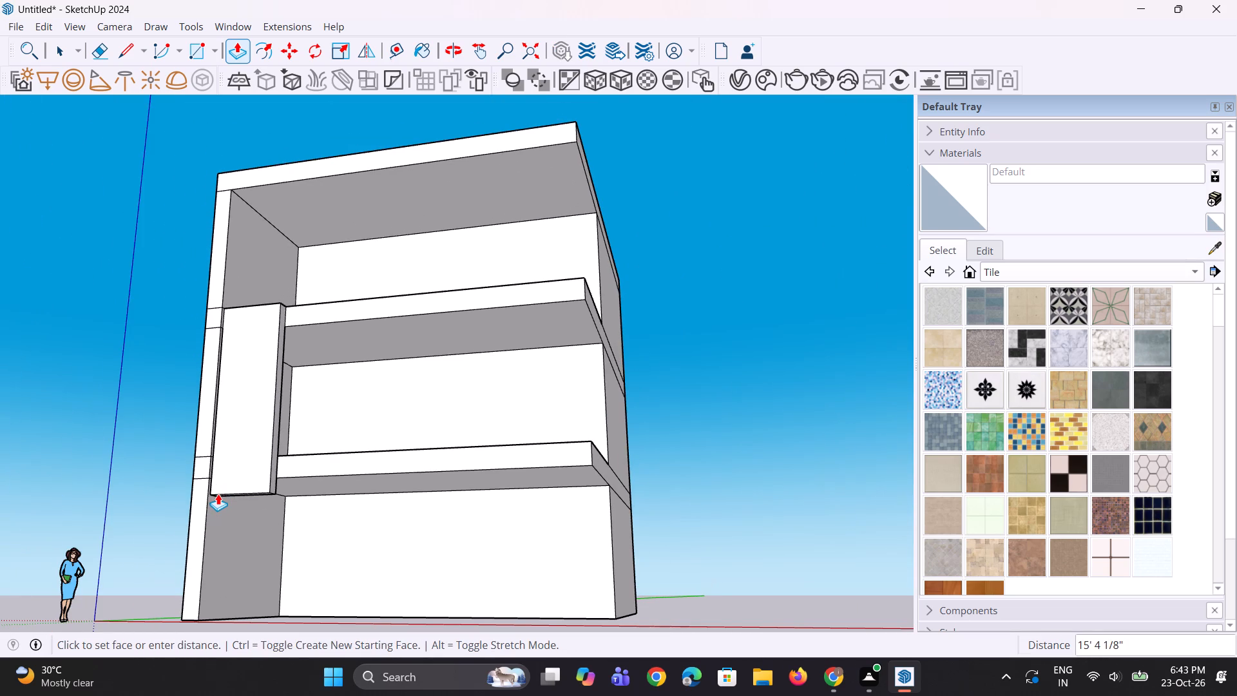
{"action": "left_click", "coordinate": [218, 501]}
Push/Pull the front face of the slab between the top and middle floors outward about 1' 1 9/16".
{"action": "middle_click_drag", "start_coordinate": [254, 454], "coordinate": [307, 590]}
{"action": "scroll", "coordinate": [258, 353], "scroll_direction": "up", "scroll_amount": 3}
{"action": "scroll", "coordinate": [311, 397], "scroll_direction": "up", "scroll_amount": 3}
{"action": "middle_click_drag", "start_coordinate": [388, 438], "coordinate": [302, 436]}
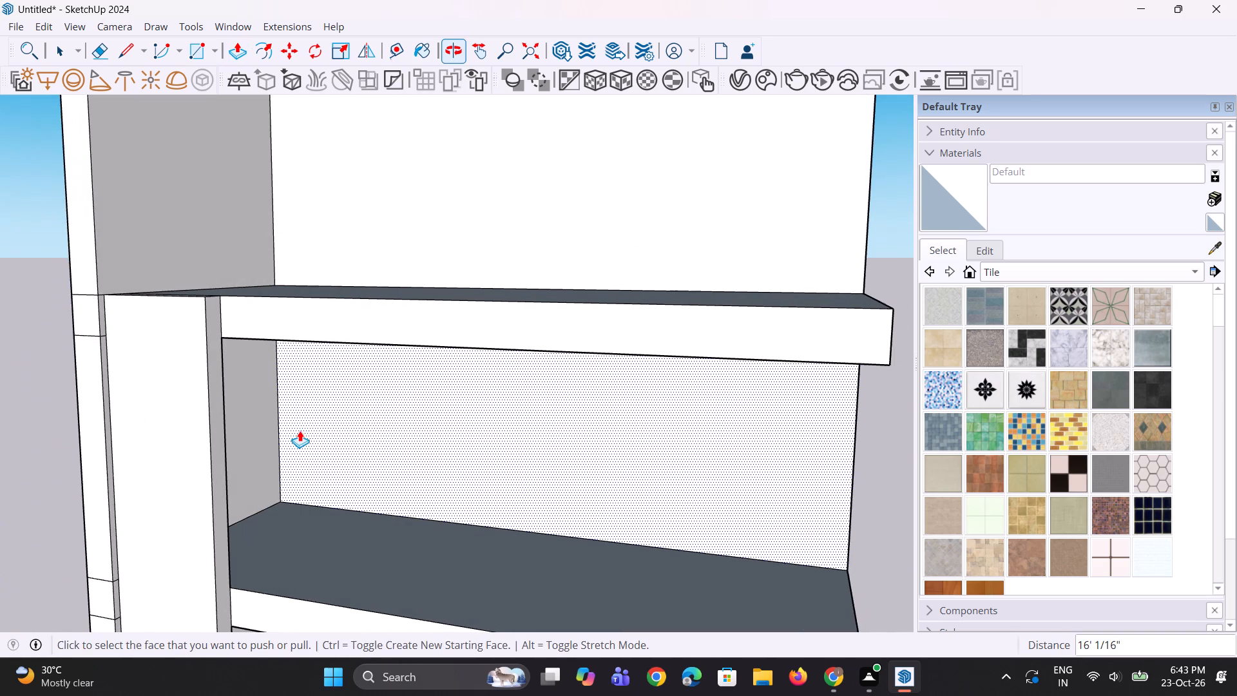
{"action": "scroll", "coordinate": [300, 430], "scroll_direction": "up", "scroll_amount": 4}
{"action": "left_click", "coordinate": [144, 246]}
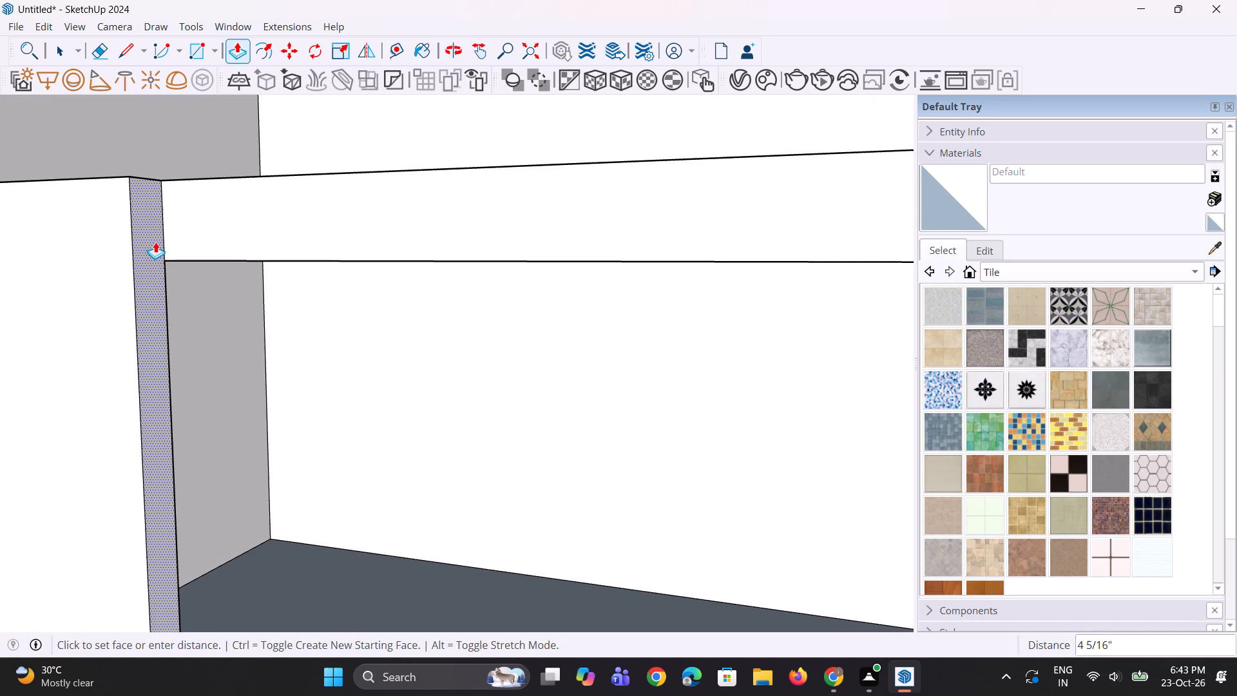
{"action": "key", "text": "Escape"}
{"action": "middle_click_drag", "start_coordinate": [218, 284], "coordinate": [144, 311]}
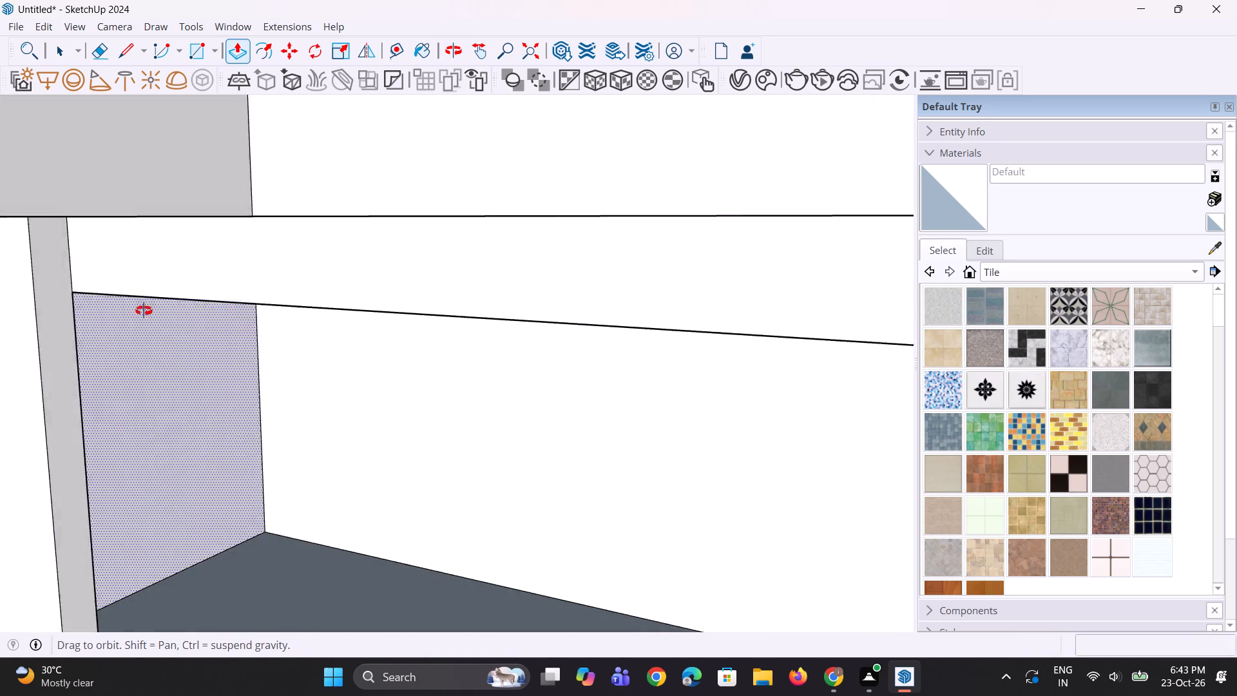
{"action": "middle_click_drag", "start_coordinate": [144, 311], "coordinate": [95, 303]}
{"action": "scroll", "coordinate": [186, 276], "scroll_direction": "down", "scroll_amount": 5}
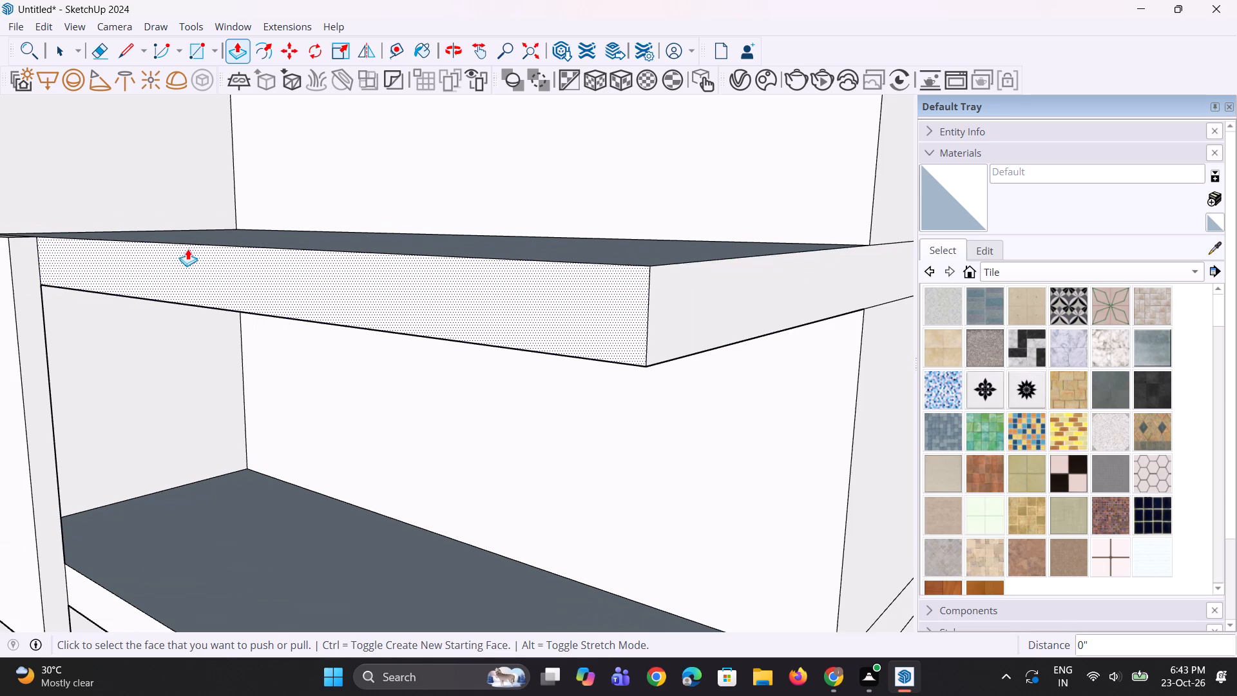
{"action": "left_click", "coordinate": [186, 251]}
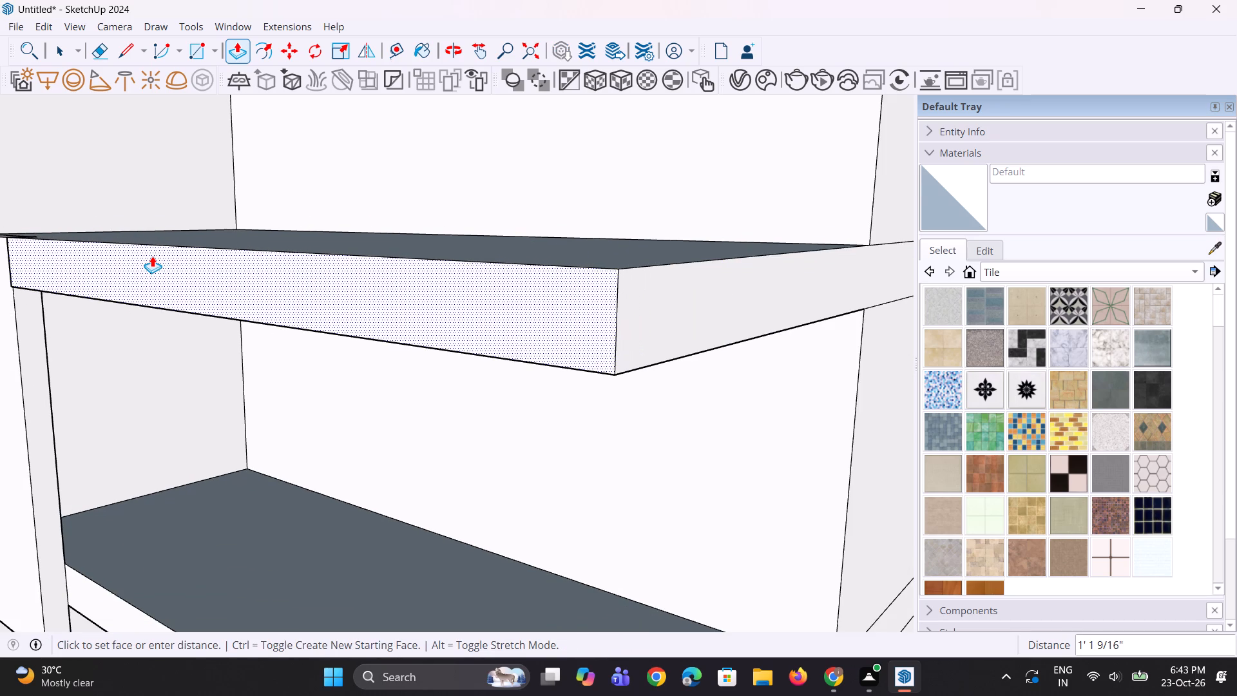
{"action": "left_click", "coordinate": [152, 256]}
Push/Pull the vertical panel's top face up about 4' 2 5/8" above the upper slab.
{"action": "middle_click_drag", "start_coordinate": [175, 264], "coordinate": [260, 254]}
{"action": "scroll", "coordinate": [269, 253], "scroll_direction": "up", "scroll_amount": 1}
{"action": "scroll", "coordinate": [291, 252], "scroll_direction": "down", "scroll_amount": 10}
{"action": "middle_click_drag", "start_coordinate": [11, 273], "coordinate": [168, 479]}
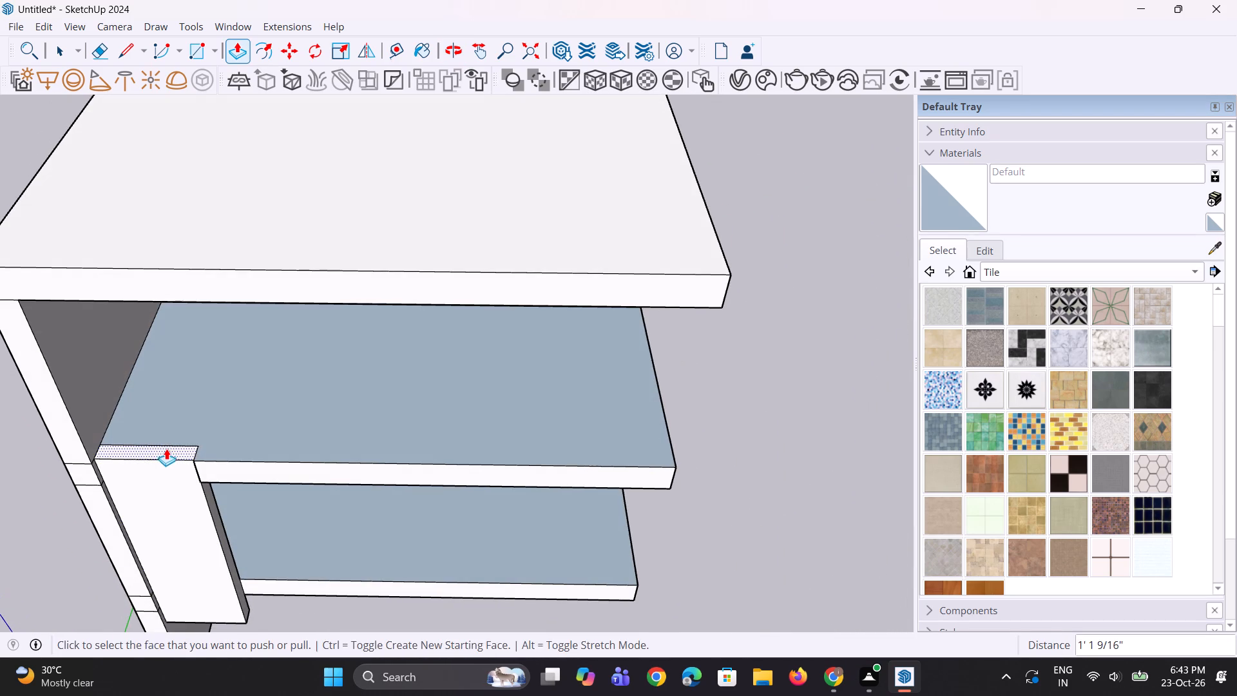
{"action": "left_click", "coordinate": [166, 447]}
{"action": "left_click", "coordinate": [171, 389]}
Examine the vertical panel and its junction with the slab between the top and middle floors.
{"action": "middle_click_drag", "start_coordinate": [177, 420], "coordinate": [182, 337]}
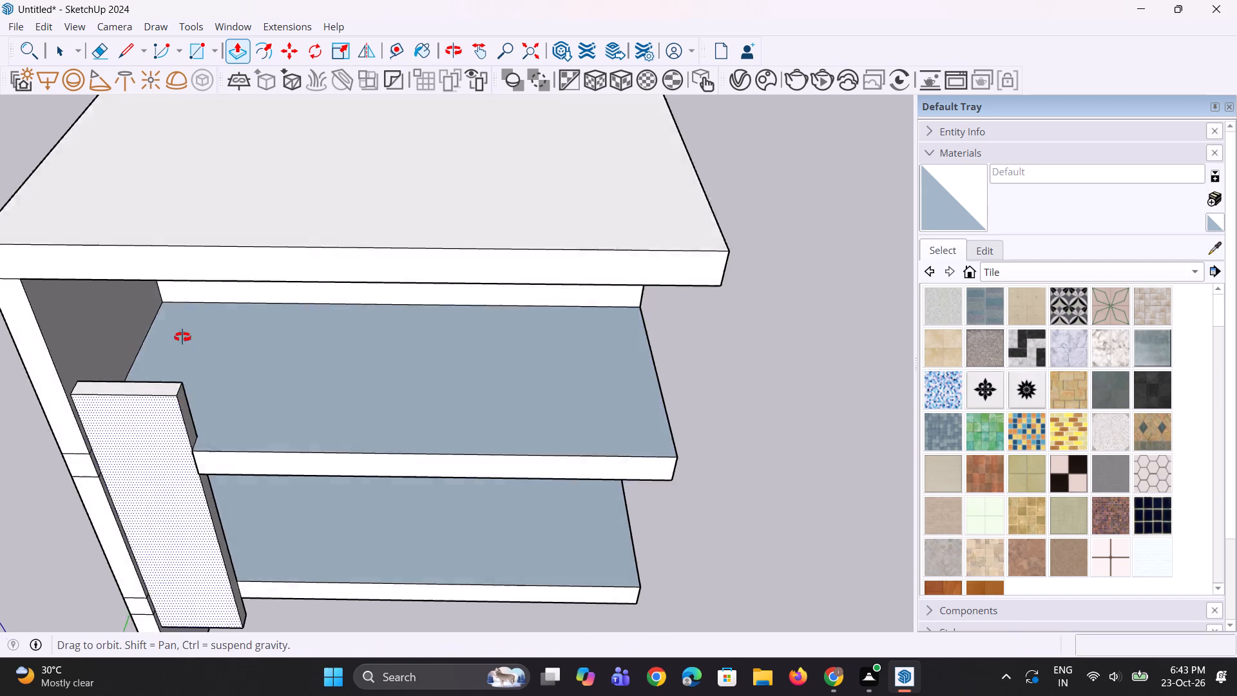
{"action": "middle_click_drag", "start_coordinate": [182, 337], "coordinate": [206, 238]}
{"action": "scroll", "coordinate": [61, 445], "scroll_direction": "down", "scroll_amount": 8}
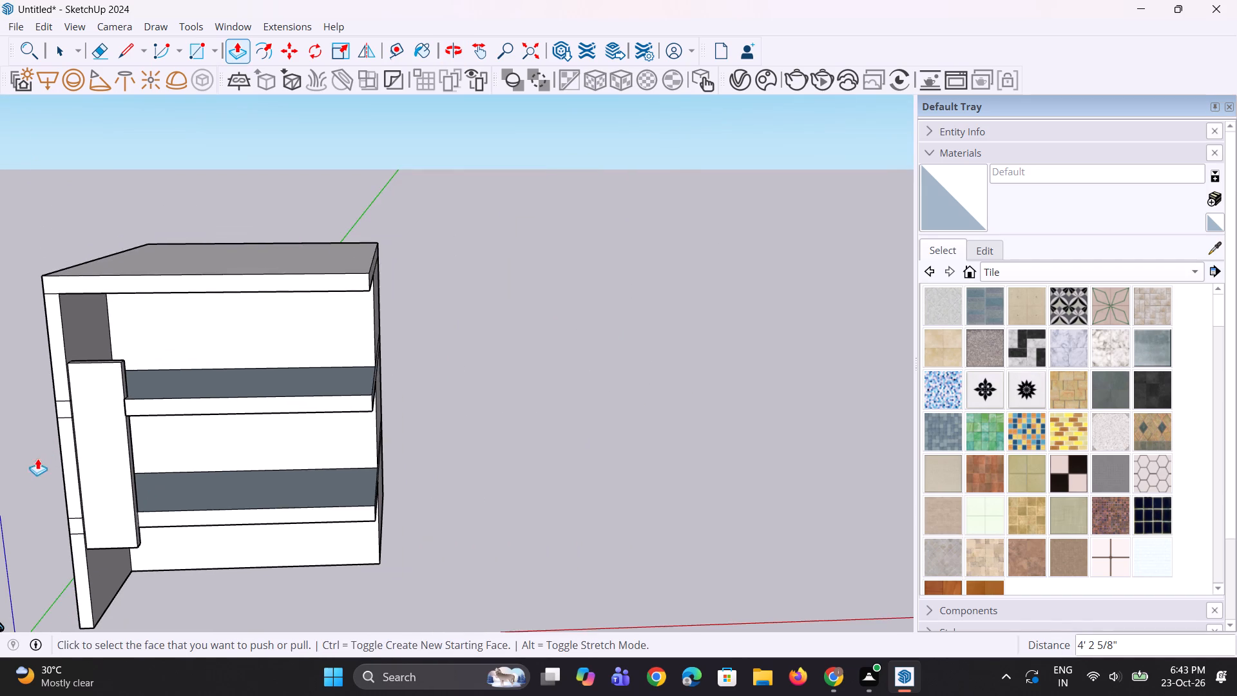
{"action": "middle_click_drag", "start_coordinate": [86, 513], "coordinate": [91, 454]}
{"action": "scroll", "coordinate": [135, 347], "scroll_direction": "up", "scroll_amount": 4}
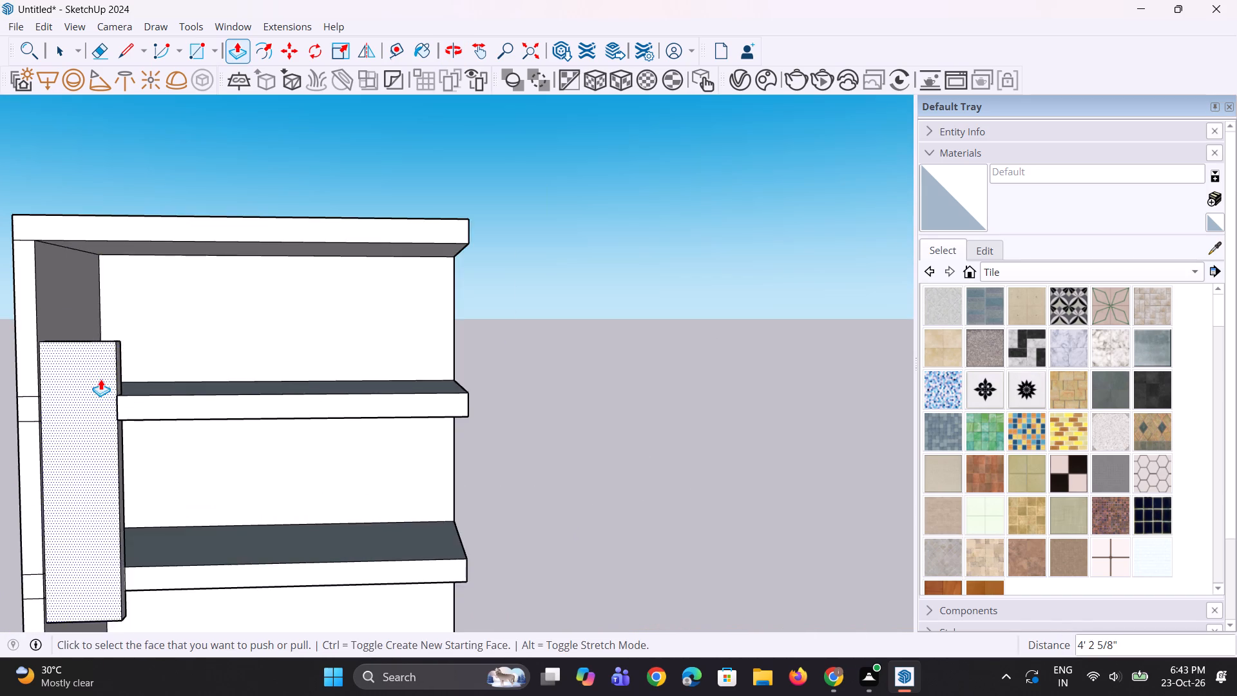
{"action": "scroll", "coordinate": [101, 379], "scroll_direction": "up", "scroll_amount": 4}
{"action": "middle_click_drag", "start_coordinate": [161, 437], "coordinate": [242, 414]}
{"action": "scroll", "coordinate": [164, 380], "scroll_direction": "up", "scroll_amount": 4}
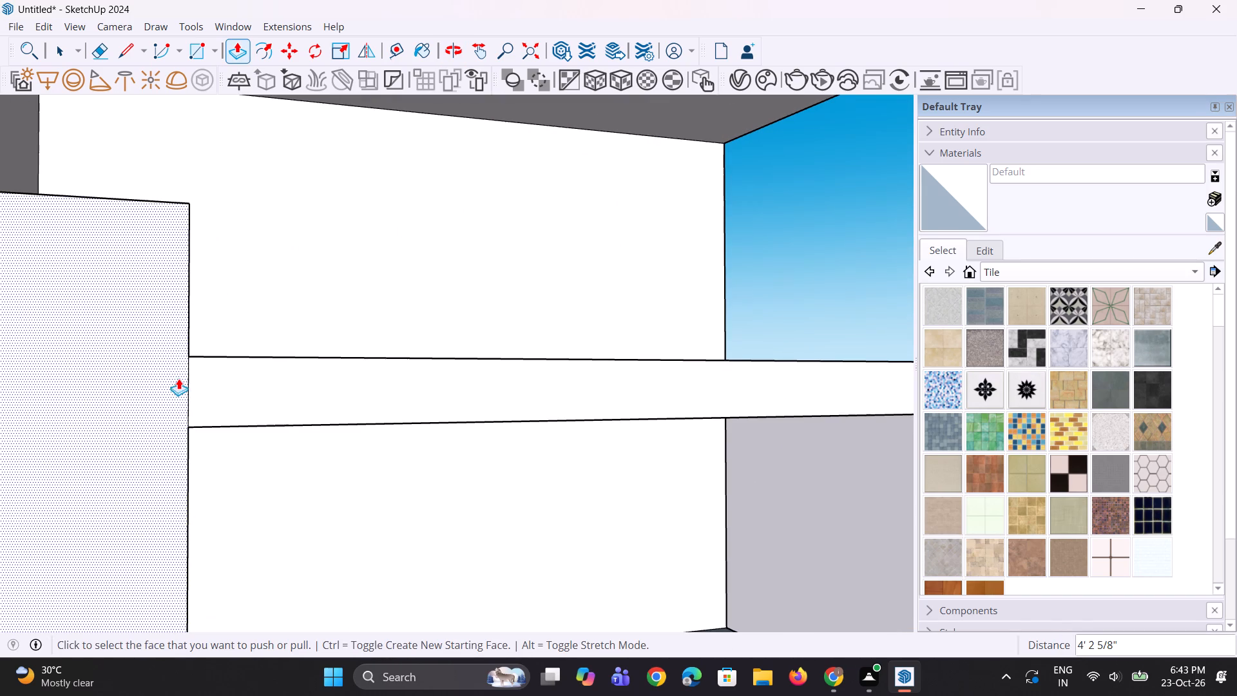
{"action": "key", "text": "e"}
{"action": "scroll", "coordinate": [169, 408], "scroll_direction": "down", "scroll_amount": 3}
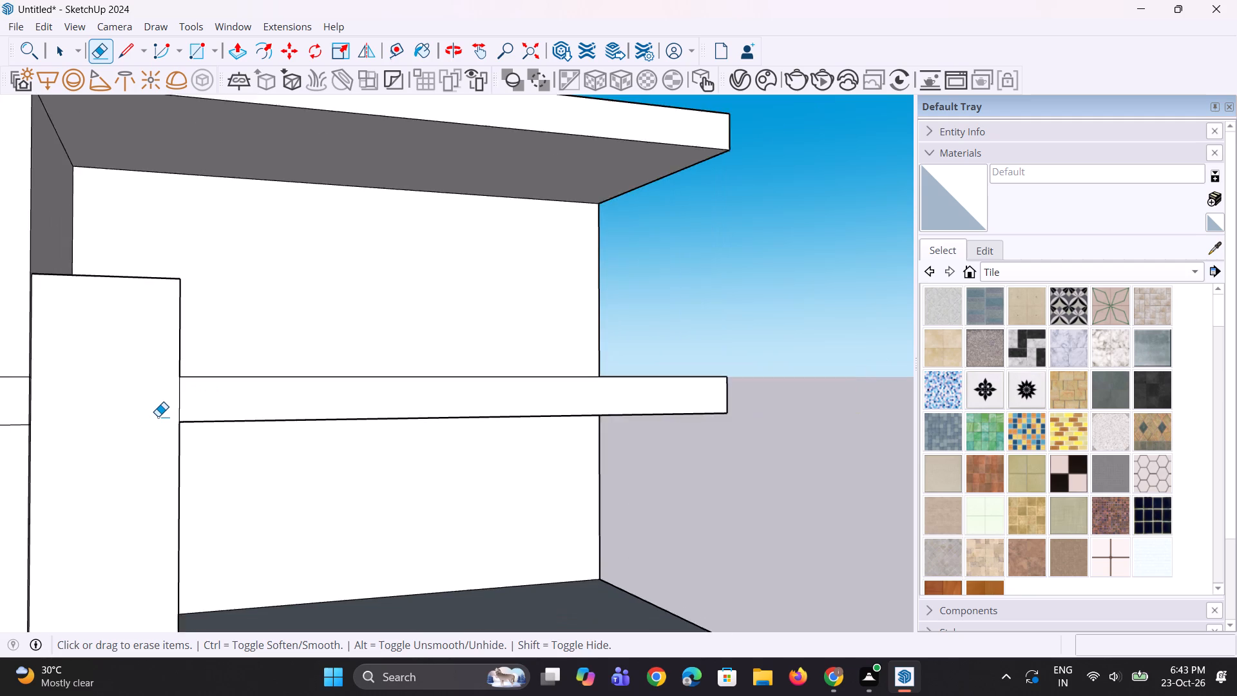
{"action": "scroll", "coordinate": [158, 416], "scroll_direction": "down", "scroll_amount": 6}
{"action": "middle_click_drag", "start_coordinate": [294, 424], "coordinate": [174, 514]}
{"action": "key", "text": "space"}
{"action": "key", "text": "space"}
Undo the vertical panel's upward extension and the outward pull of the slab between the top and middle floors.
{"action": "scroll", "coordinate": [193, 415], "scroll_direction": "up", "scroll_amount": 2}
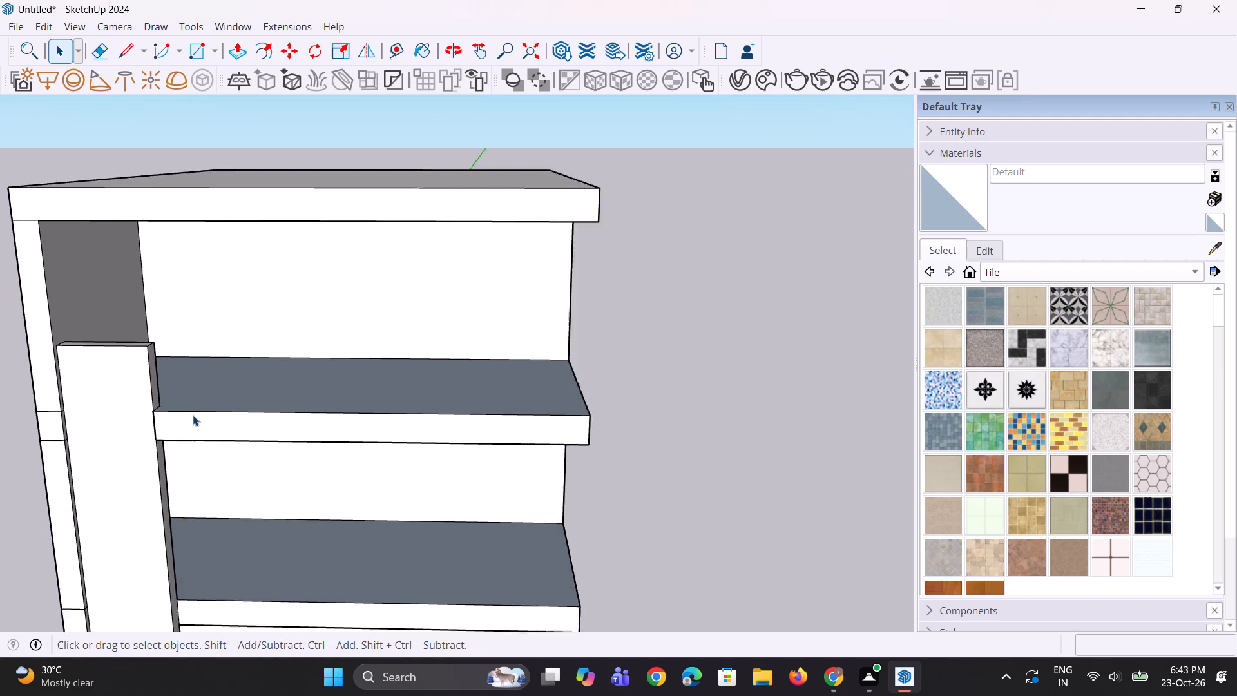
{"action": "left_click", "coordinate": [192, 410]}
{"action": "middle_click_drag", "start_coordinate": [187, 413], "coordinate": [186, 441]}
{"action": "scroll", "coordinate": [173, 473], "scroll_direction": "up", "scroll_amount": 3}
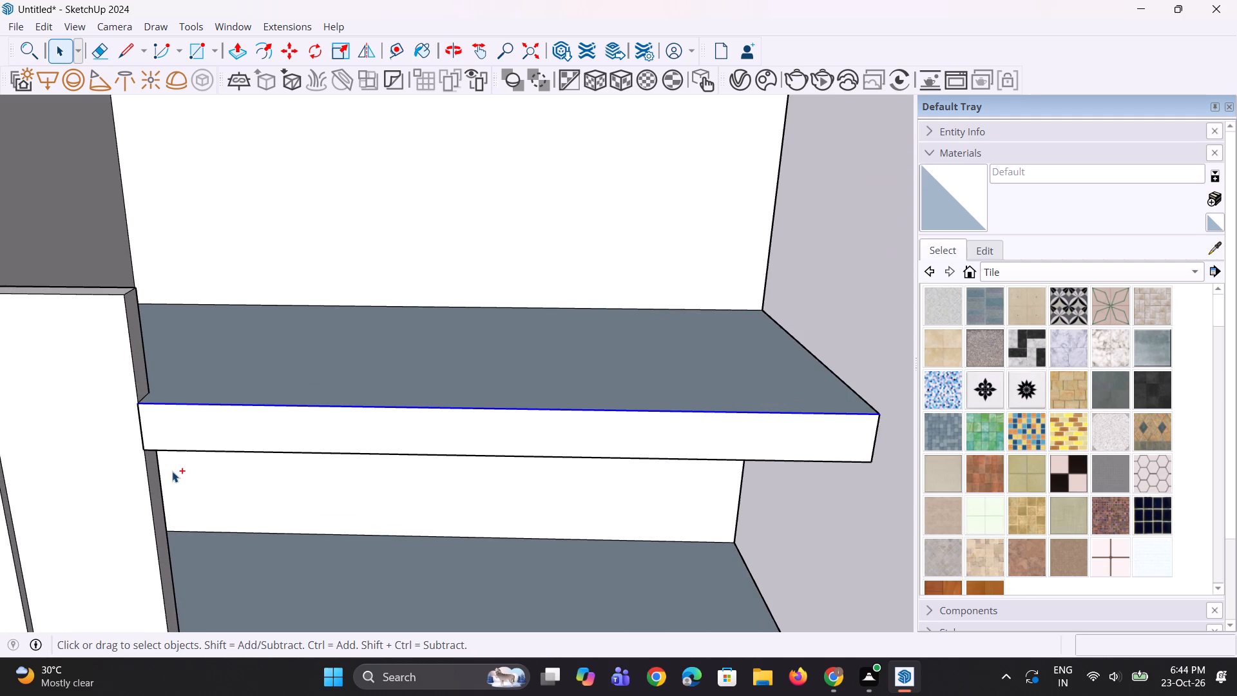
{"action": "key", "text": "ctrl+z"}
{"action": "key", "text": "ctrl+z"}
{"action": "middle_click_drag", "start_coordinate": [171, 461], "coordinate": [148, 449], "text": "ctrl"}
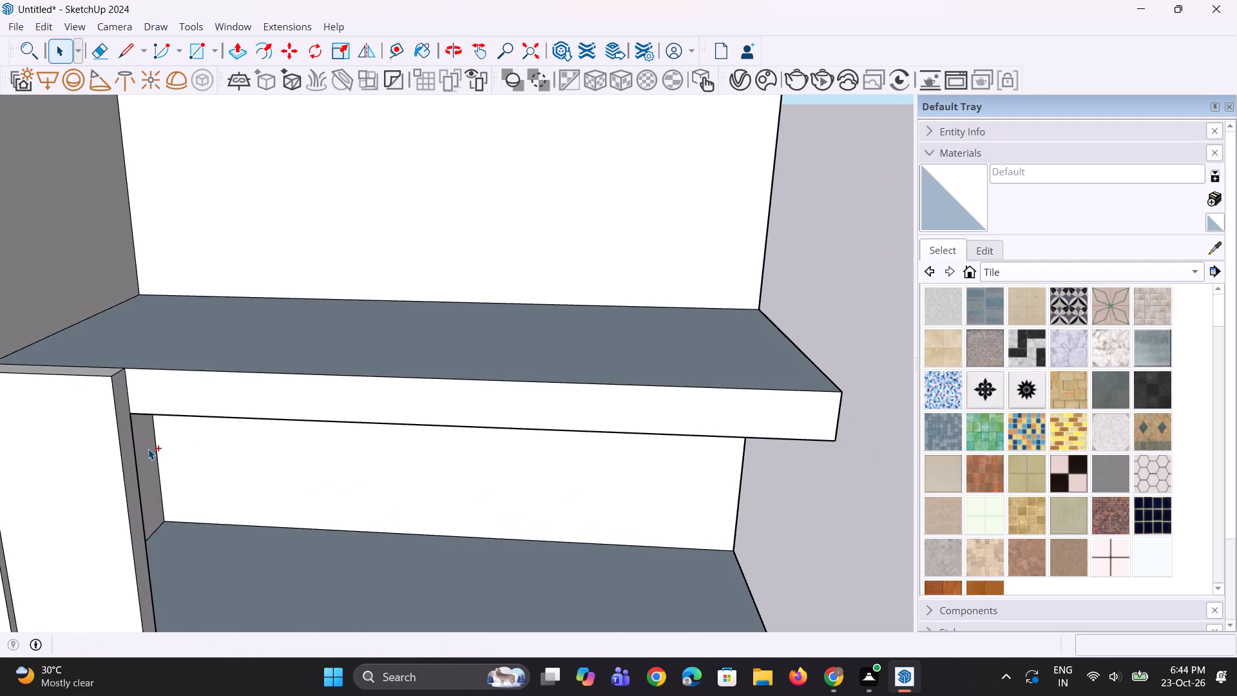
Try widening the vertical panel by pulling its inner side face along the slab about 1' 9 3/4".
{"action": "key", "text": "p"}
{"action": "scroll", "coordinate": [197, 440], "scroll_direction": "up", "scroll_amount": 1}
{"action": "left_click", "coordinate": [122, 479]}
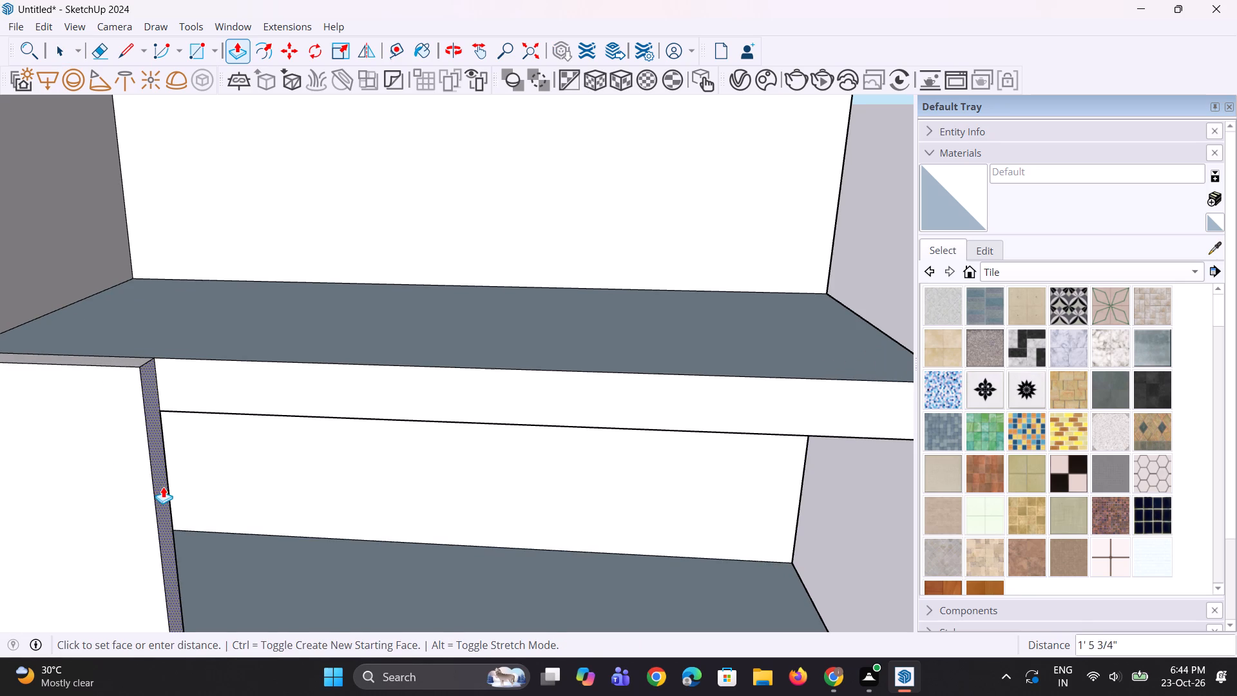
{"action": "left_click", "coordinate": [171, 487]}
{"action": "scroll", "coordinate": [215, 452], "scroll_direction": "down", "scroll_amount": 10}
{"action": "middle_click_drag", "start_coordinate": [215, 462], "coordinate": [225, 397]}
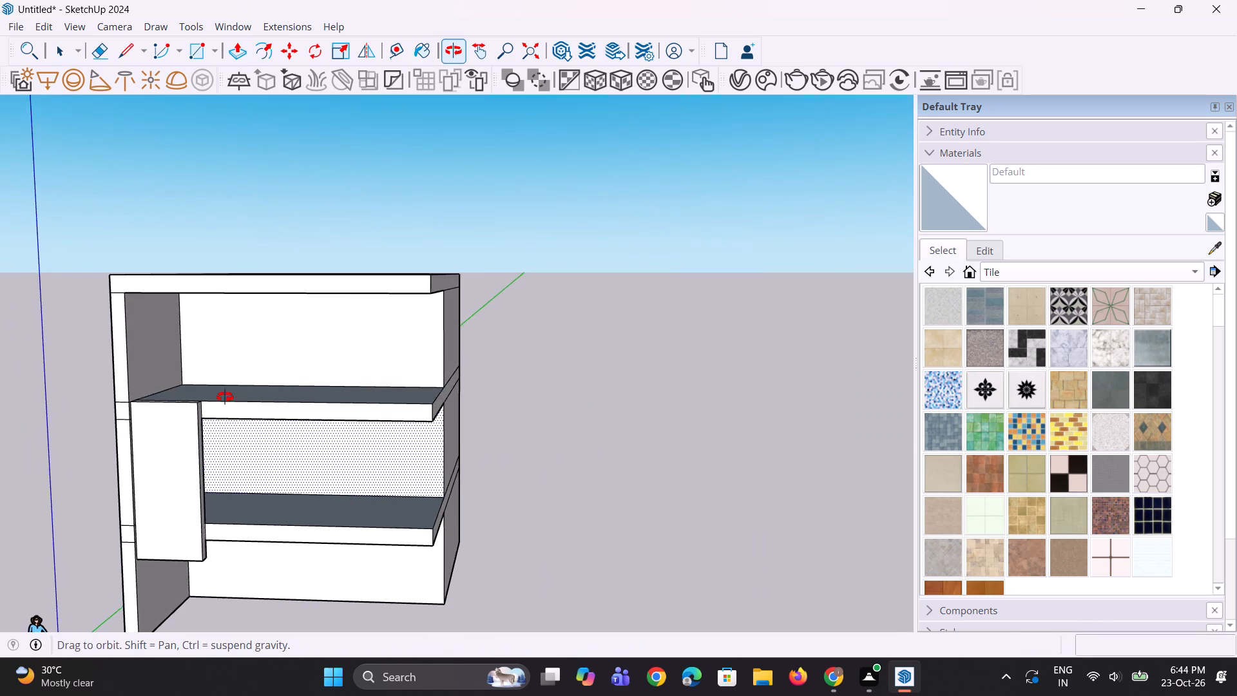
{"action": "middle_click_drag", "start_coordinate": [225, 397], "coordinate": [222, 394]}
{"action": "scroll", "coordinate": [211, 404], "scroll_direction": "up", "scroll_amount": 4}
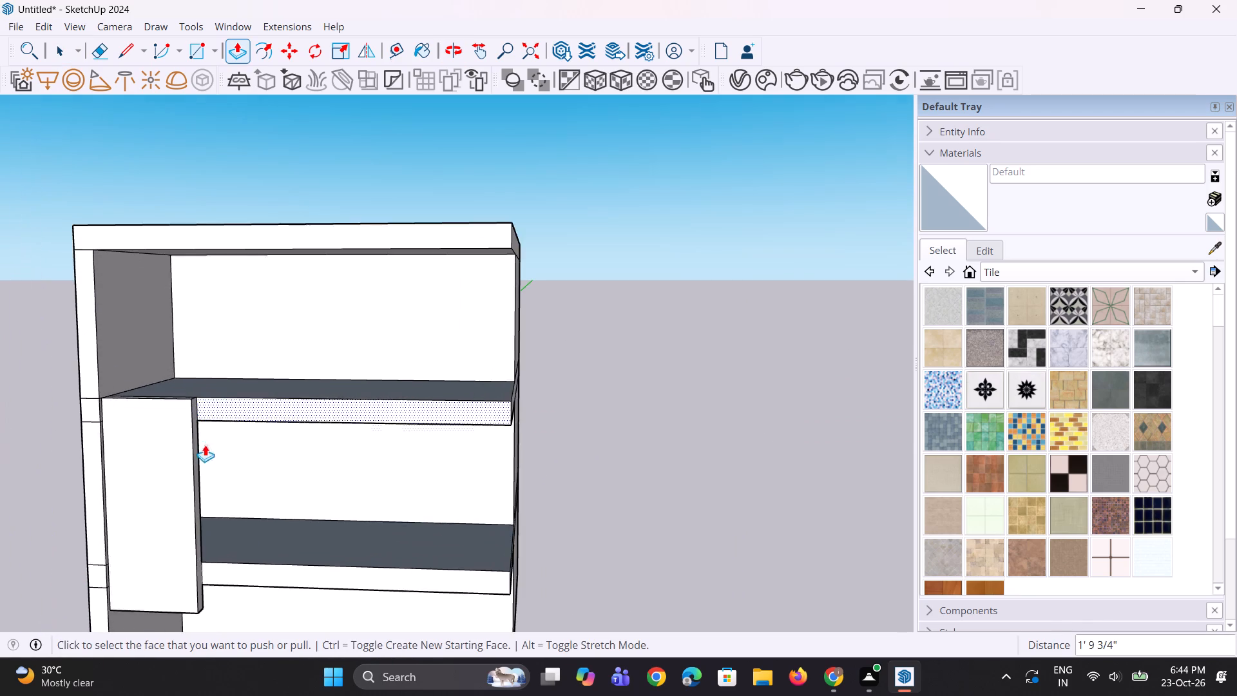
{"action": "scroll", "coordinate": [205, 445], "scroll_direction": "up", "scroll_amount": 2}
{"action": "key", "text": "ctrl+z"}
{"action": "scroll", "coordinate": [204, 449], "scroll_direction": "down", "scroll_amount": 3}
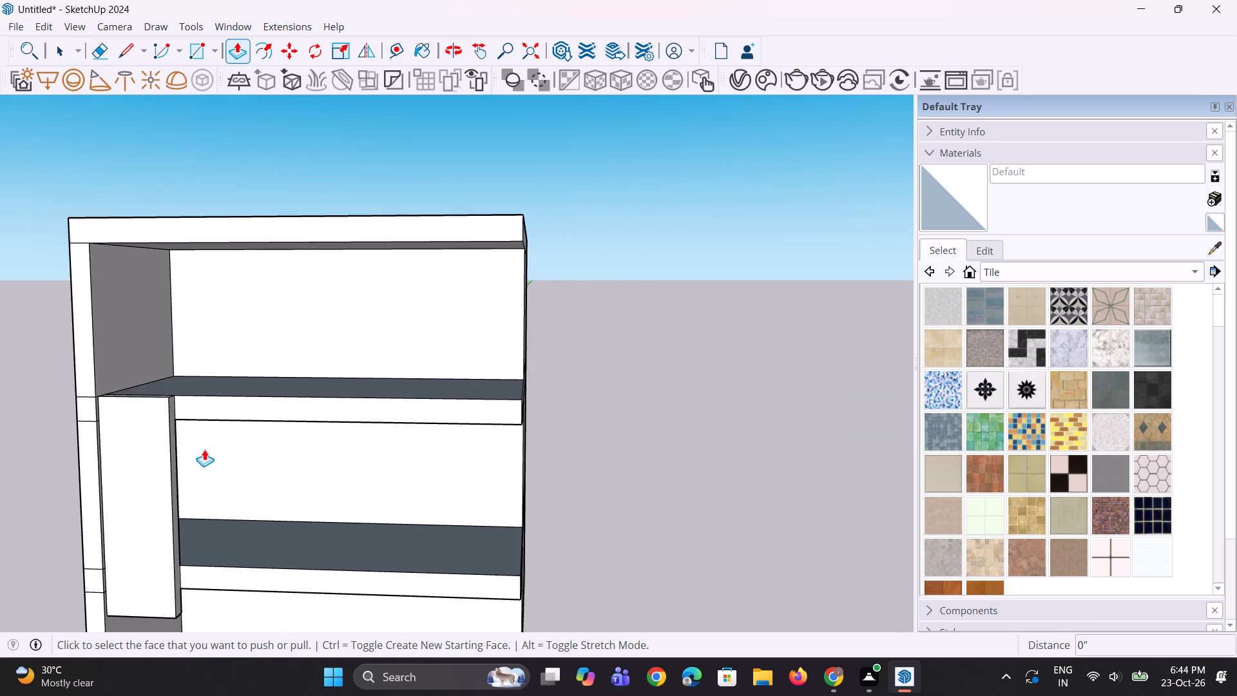
Push/Pull the vertical panel's inner side face outward about 5 7/16" to widen the panel.
{"action": "scroll", "coordinate": [204, 449], "scroll_direction": "down", "scroll_amount": 4}
{"action": "middle_click_drag", "start_coordinate": [204, 449], "coordinate": [177, 443]}
{"action": "scroll", "coordinate": [177, 443], "scroll_direction": "up", "scroll_amount": 13}
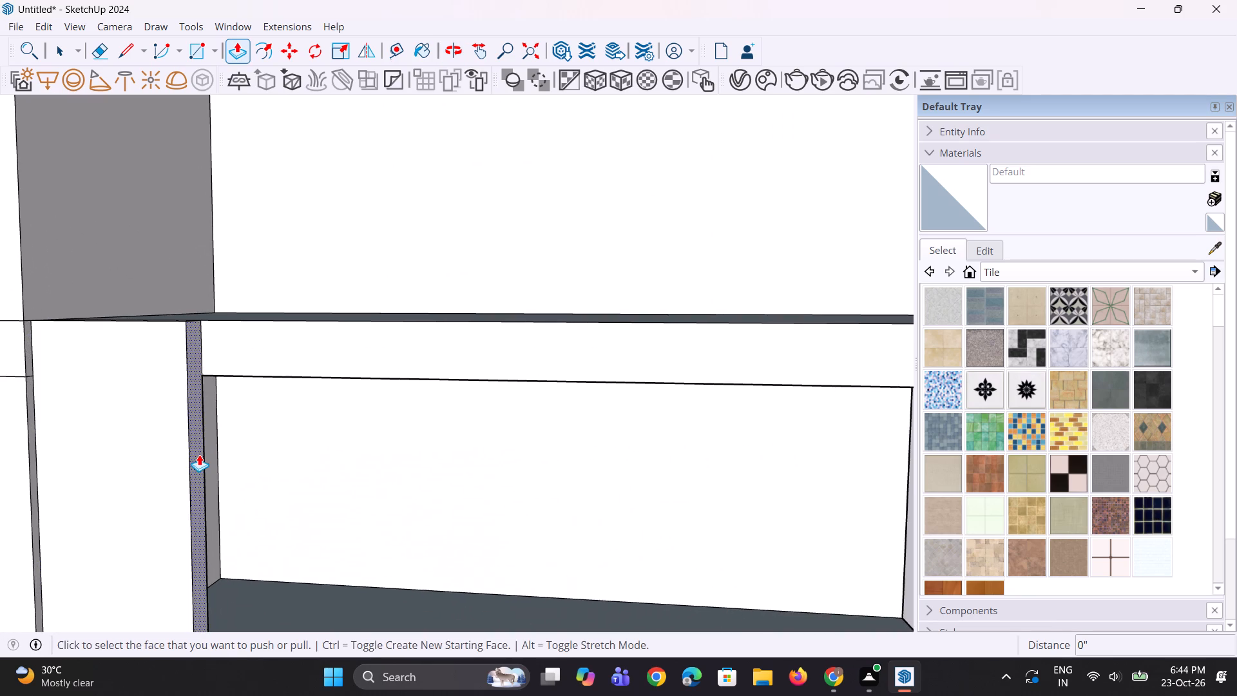
{"action": "left_click", "coordinate": [199, 454]}
{"action": "left_click", "coordinate": [210, 462]}
{"action": "scroll", "coordinate": [209, 454], "scroll_direction": "down", "scroll_amount": 3}
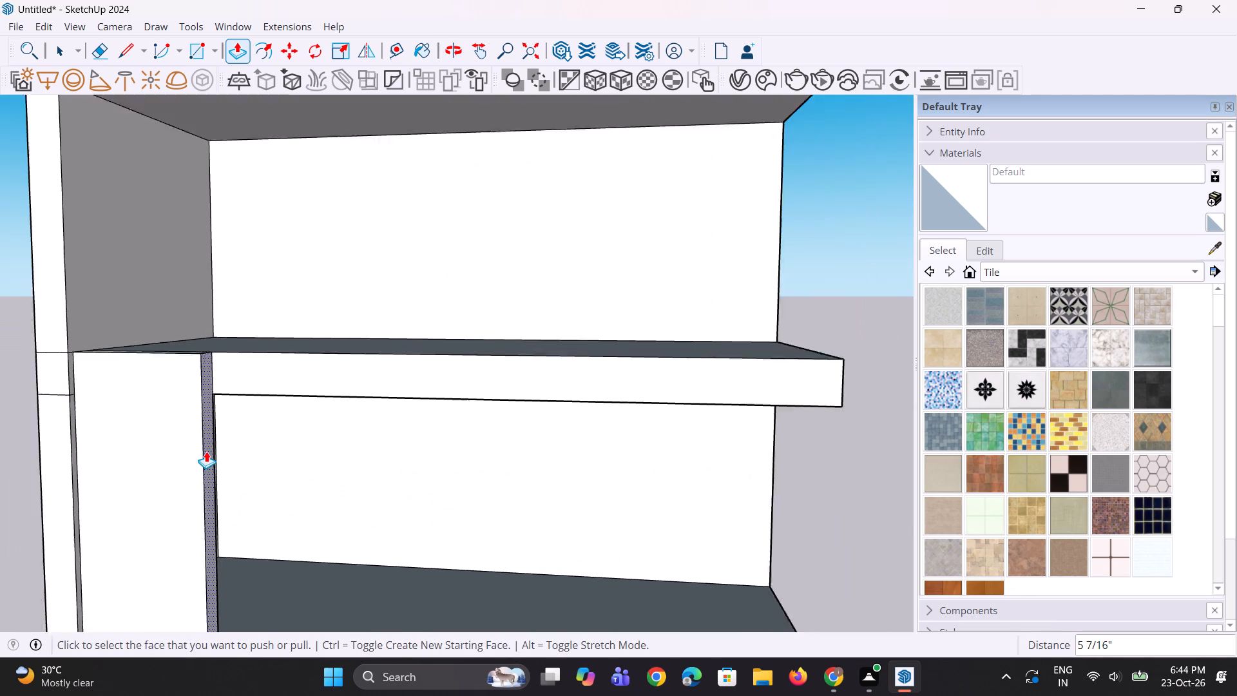
{"action": "scroll", "coordinate": [206, 451], "scroll_direction": "down", "scroll_amount": 5}
Push/Pull the front face of the slab between the top and middle floors outward about 1' 15/16", flush with the panel's front.
{"action": "middle_click_drag", "start_coordinate": [206, 450], "coordinate": [312, 541]}
{"action": "key", "text": "space"}
{"action": "scroll", "coordinate": [260, 453], "scroll_direction": "up", "scroll_amount": 1}
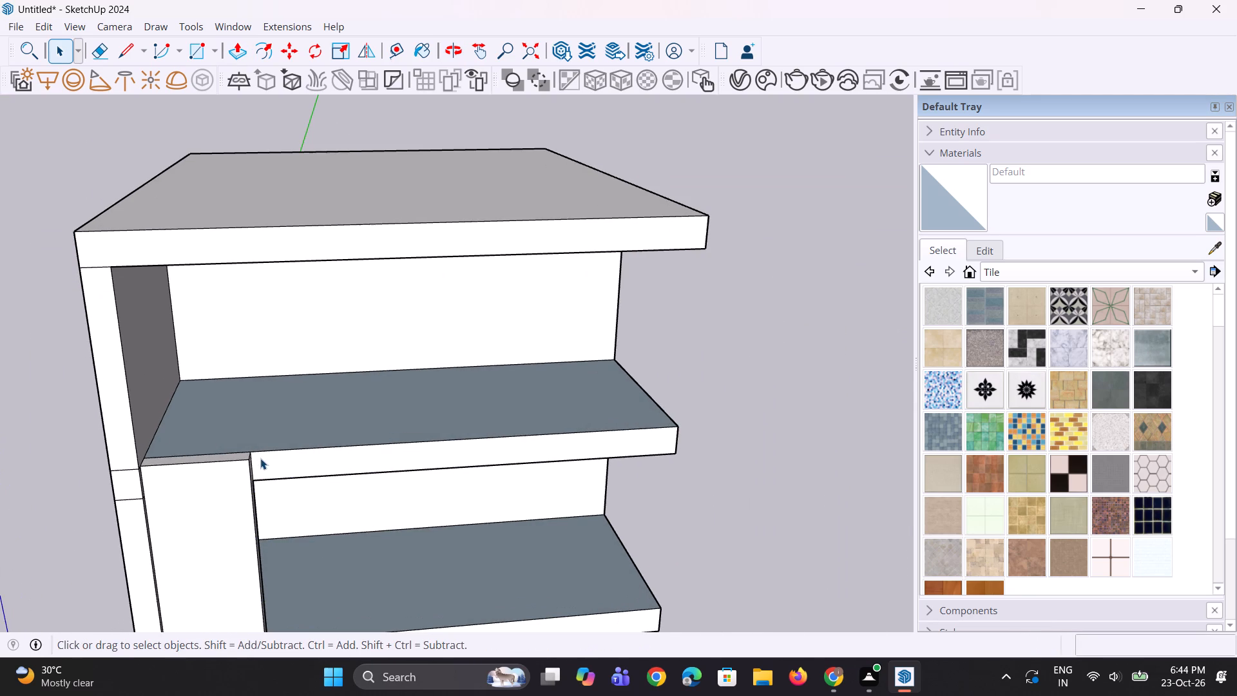
{"action": "left_click", "coordinate": [260, 460]}
{"action": "key", "text": "p"}
{"action": "left_click", "coordinate": [260, 460]}
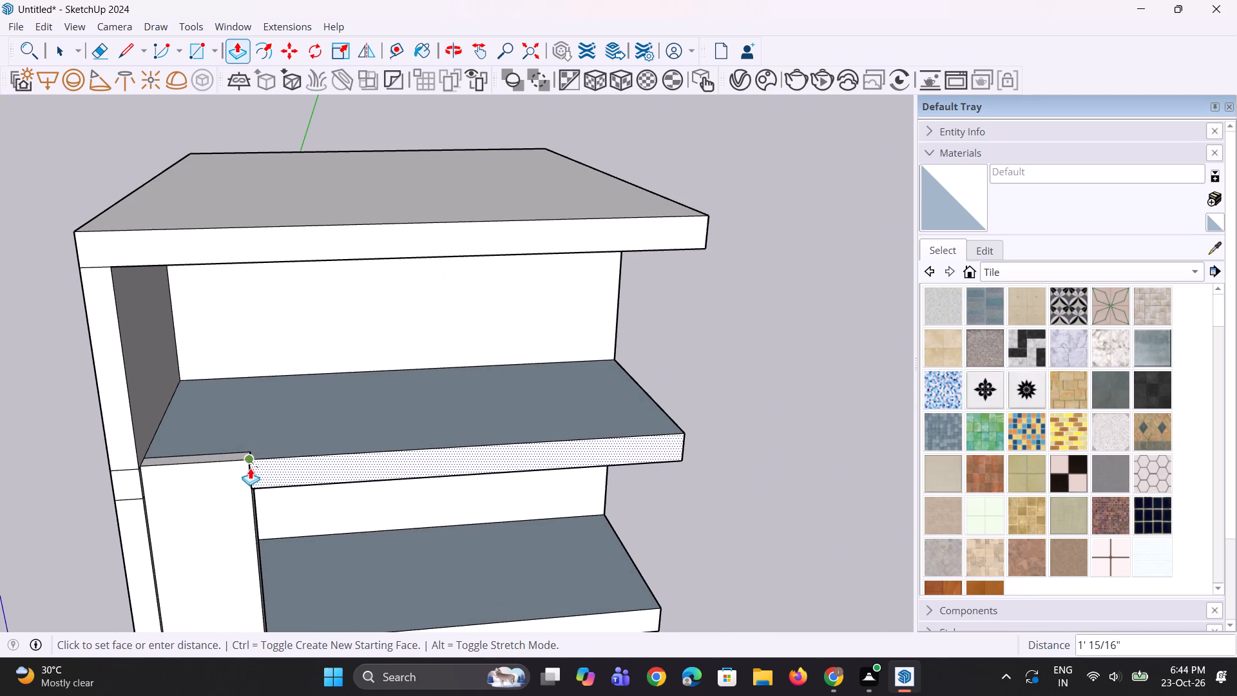
{"action": "left_click", "coordinate": [245, 472]}
{"action": "scroll", "coordinate": [239, 462], "scroll_direction": "up", "scroll_amount": 2}
{"action": "scroll", "coordinate": [239, 461], "scroll_direction": "down", "scroll_amount": 5}
{"action": "middle_click_drag", "start_coordinate": [253, 472], "coordinate": [253, 472]}
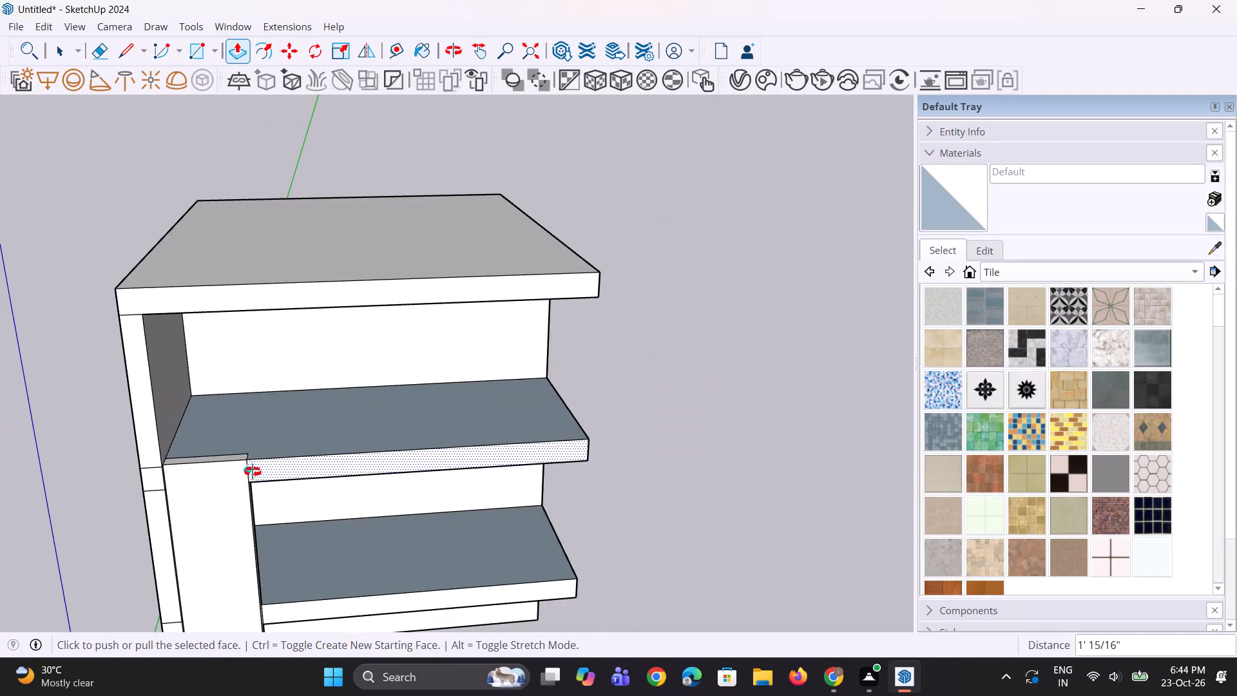
{"action": "middle_click_drag", "start_coordinate": [253, 472], "coordinate": [243, 394]}
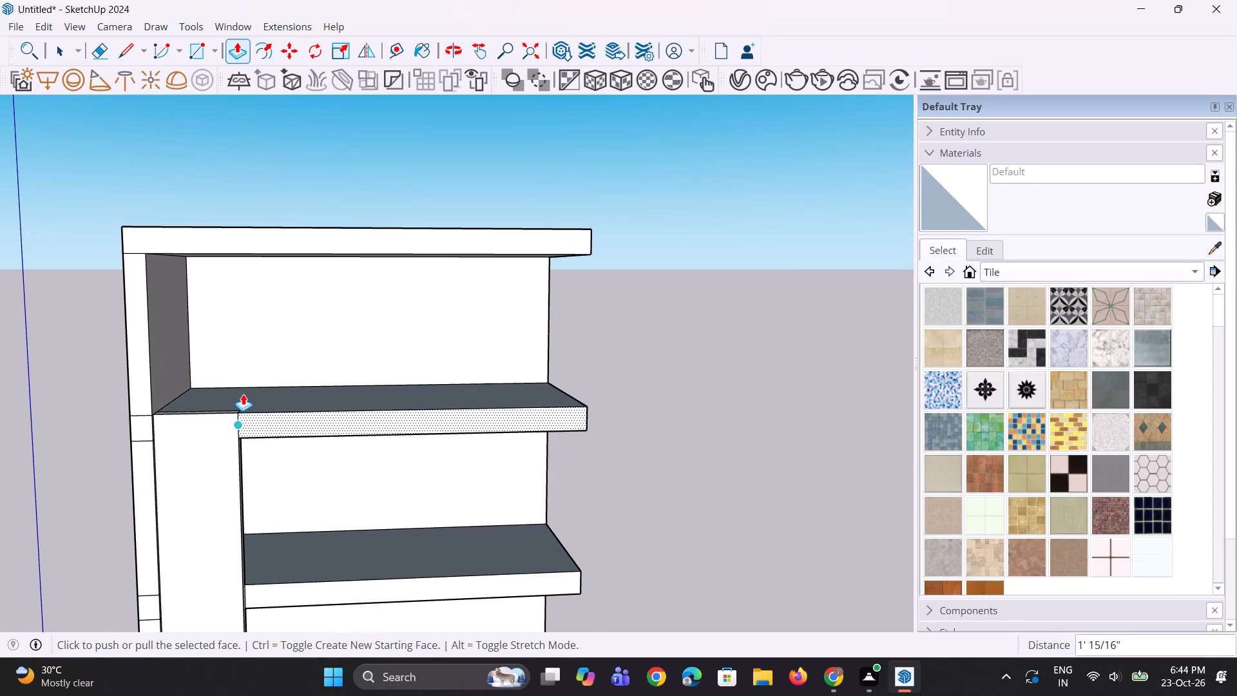
{"action": "middle_click_drag", "start_coordinate": [252, 418], "coordinate": [206, 516]}
{"action": "scroll", "coordinate": [216, 448], "scroll_direction": "up", "scroll_amount": 3}
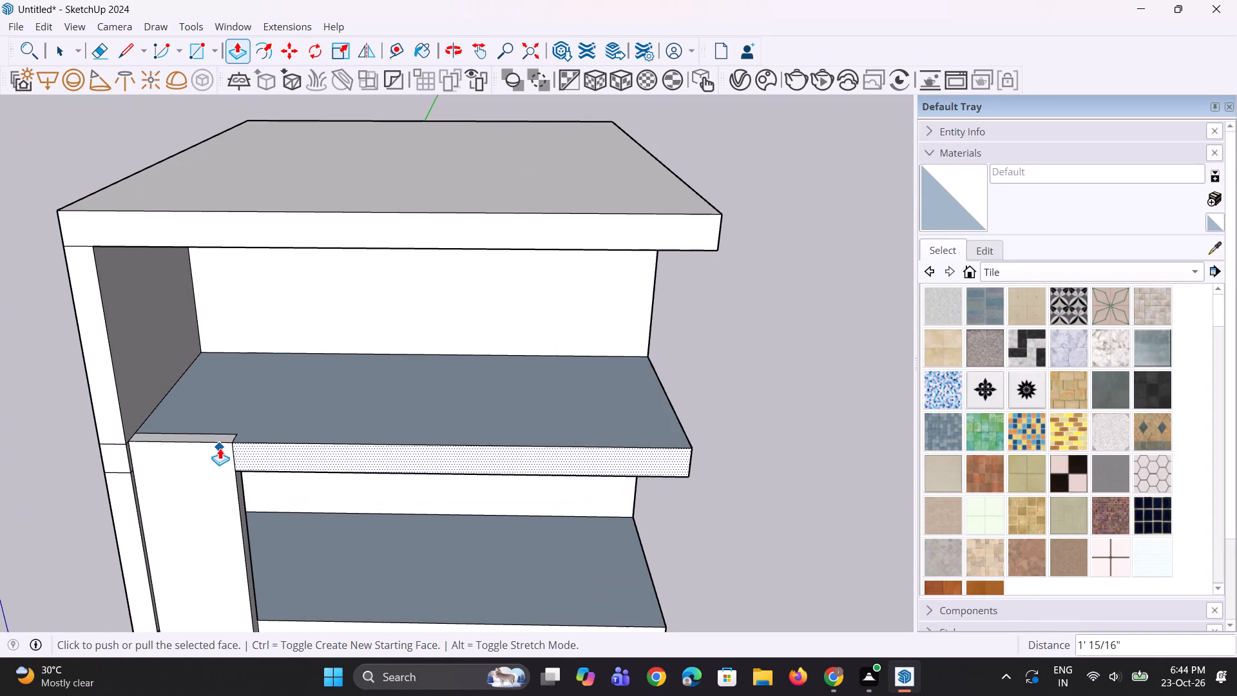
{"action": "key", "text": "space"}
{"action": "key", "text": "space"}
Copy the slab's top front edge back 1' 15/16" to the panel's rear corner, marking a narrow strip along the front.
{"action": "middle_click_drag", "start_coordinate": [225, 446], "coordinate": [191, 516]}
{"action": "scroll", "coordinate": [225, 490], "scroll_direction": "up", "scroll_amount": 2}
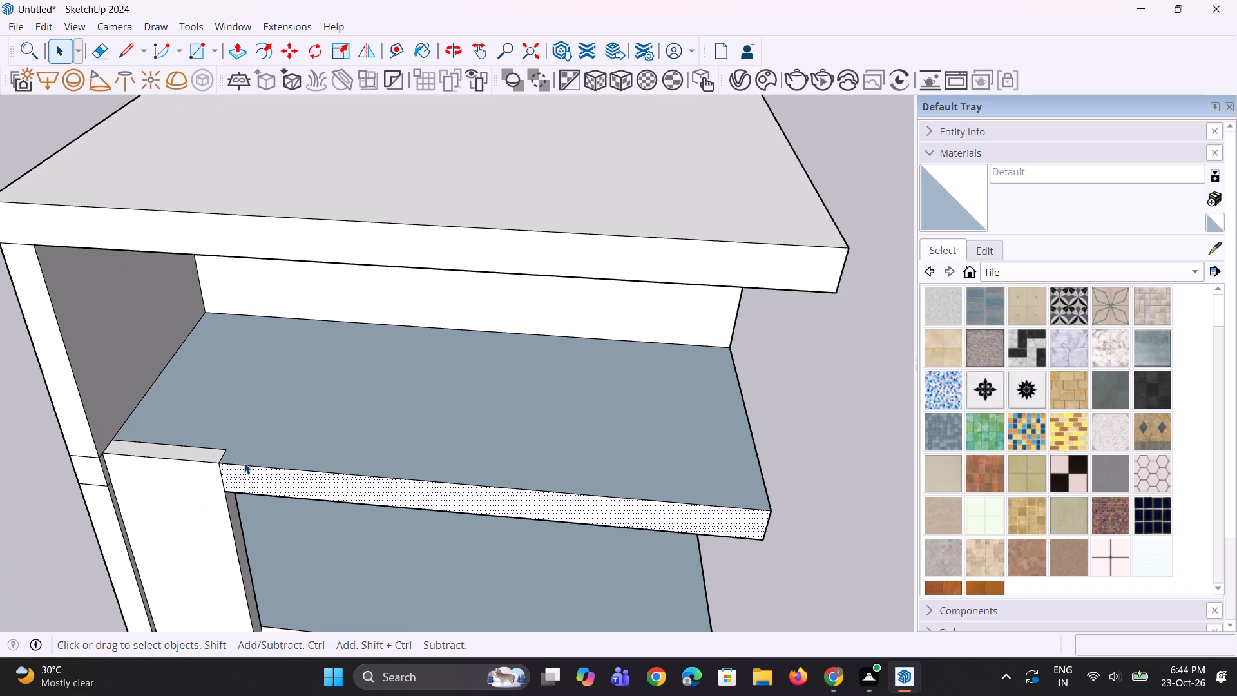
{"action": "left_click", "coordinate": [249, 465]}
{"action": "scroll", "coordinate": [242, 470], "scroll_direction": "up", "scroll_amount": 2}
{"action": "key", "text": "m"}
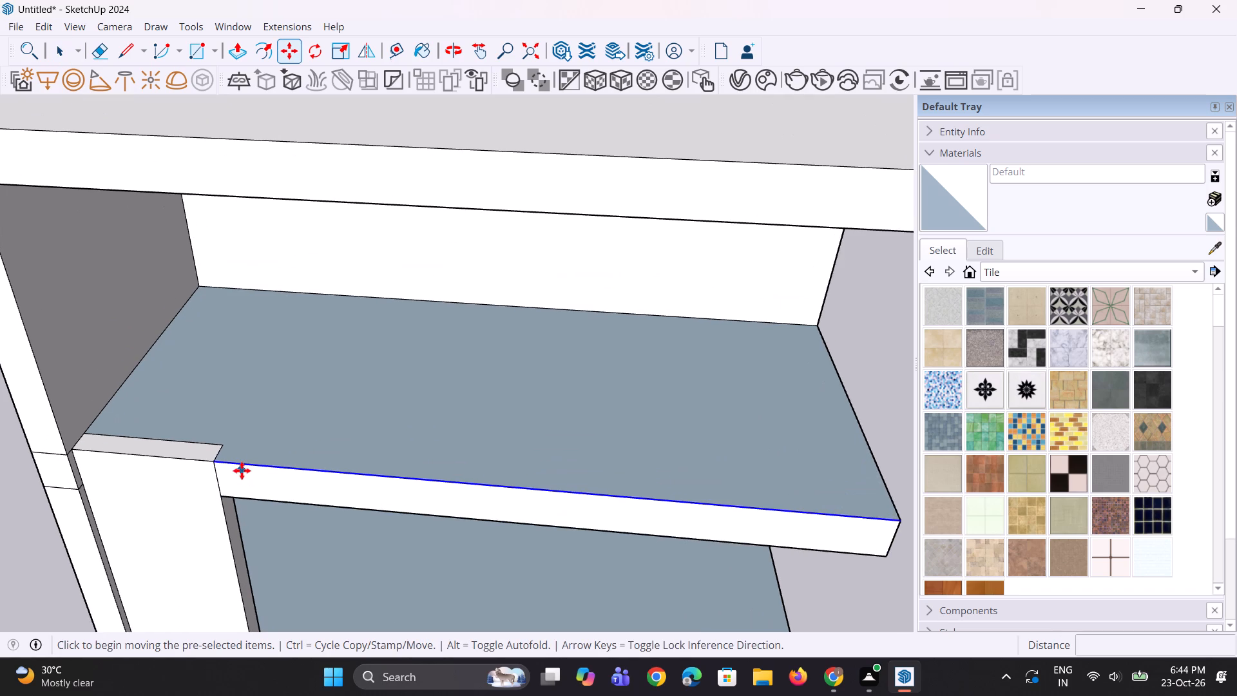
{"action": "scroll", "coordinate": [222, 472], "scroll_direction": "up", "scroll_amount": 6, "text": "ctrl"}
{"action": "left_click", "coordinate": [213, 454]}
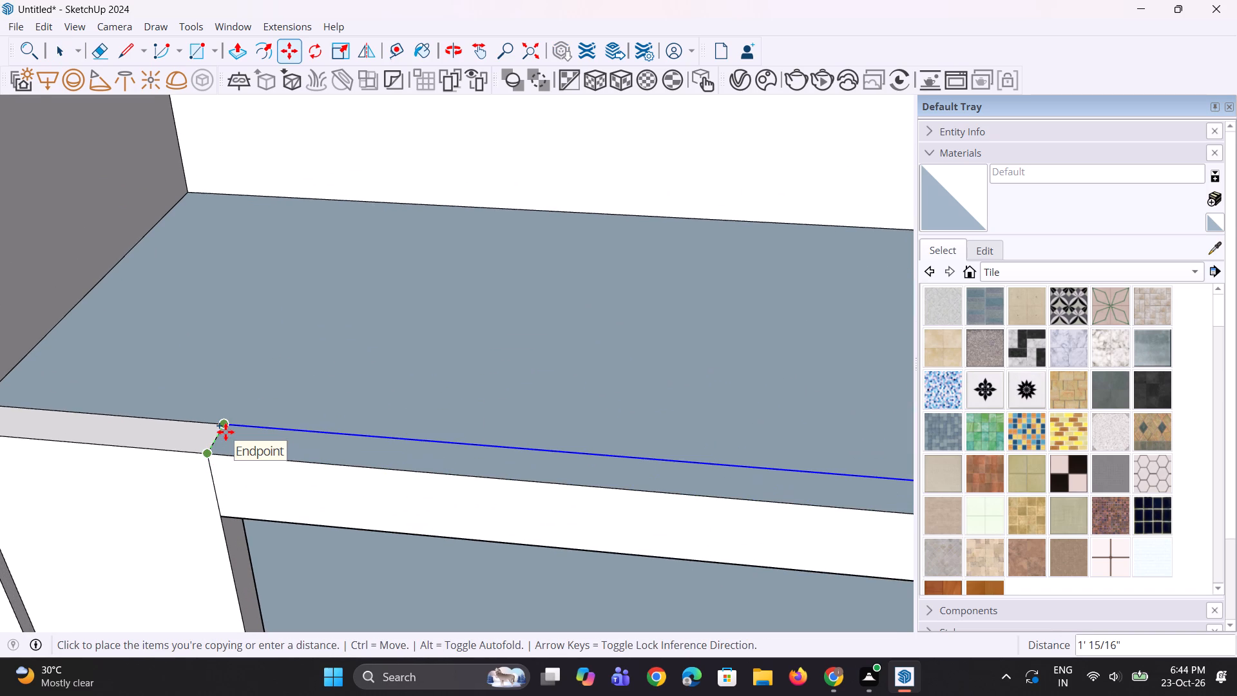
{"action": "left_click", "coordinate": [225, 432]}
{"action": "scroll", "coordinate": [202, 463], "scroll_direction": "down", "scroll_amount": 9}
{"action": "middle_click_drag", "start_coordinate": [340, 464], "coordinate": [334, 441]}
{"action": "scroll", "coordinate": [333, 441], "scroll_direction": "up", "scroll_amount": 1}
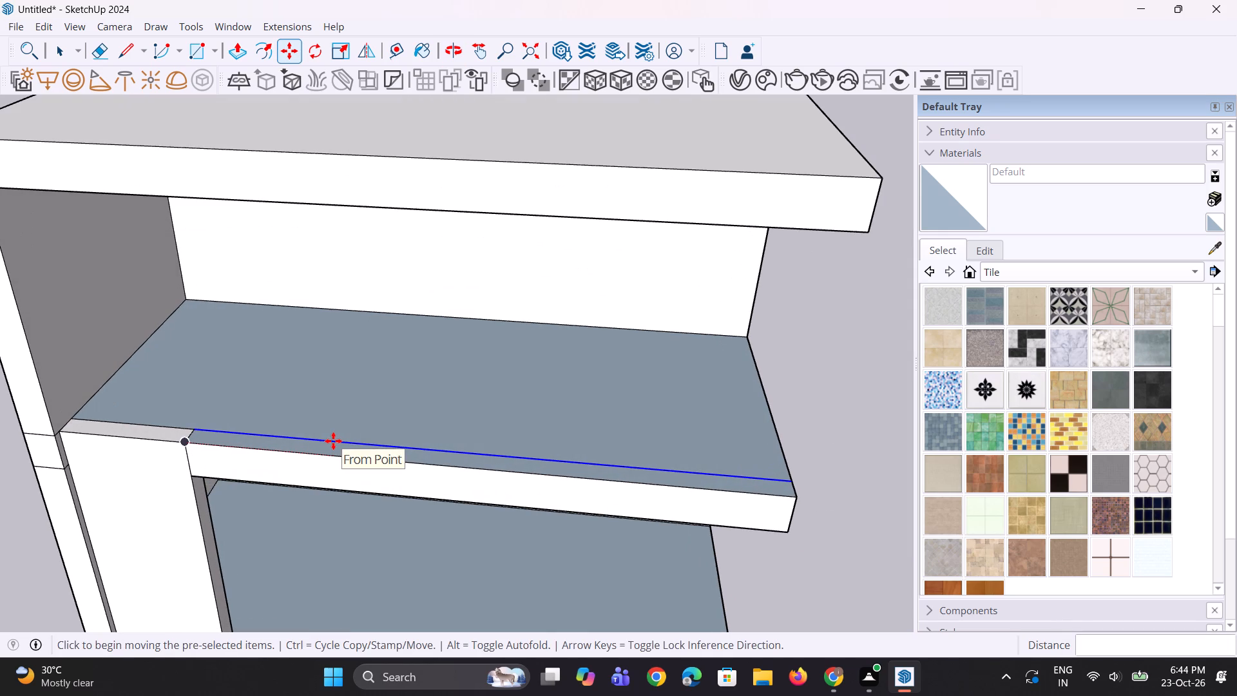
Draw a line about 1' 15/16" long across the front strip, dividing off a short section beside the vertical panel.
{"action": "middle_click_drag", "start_coordinate": [333, 441], "coordinate": [352, 535]}
{"action": "key", "text": "l"}
{"action": "scroll", "coordinate": [348, 485], "scroll_direction": "up", "scroll_amount": 2}
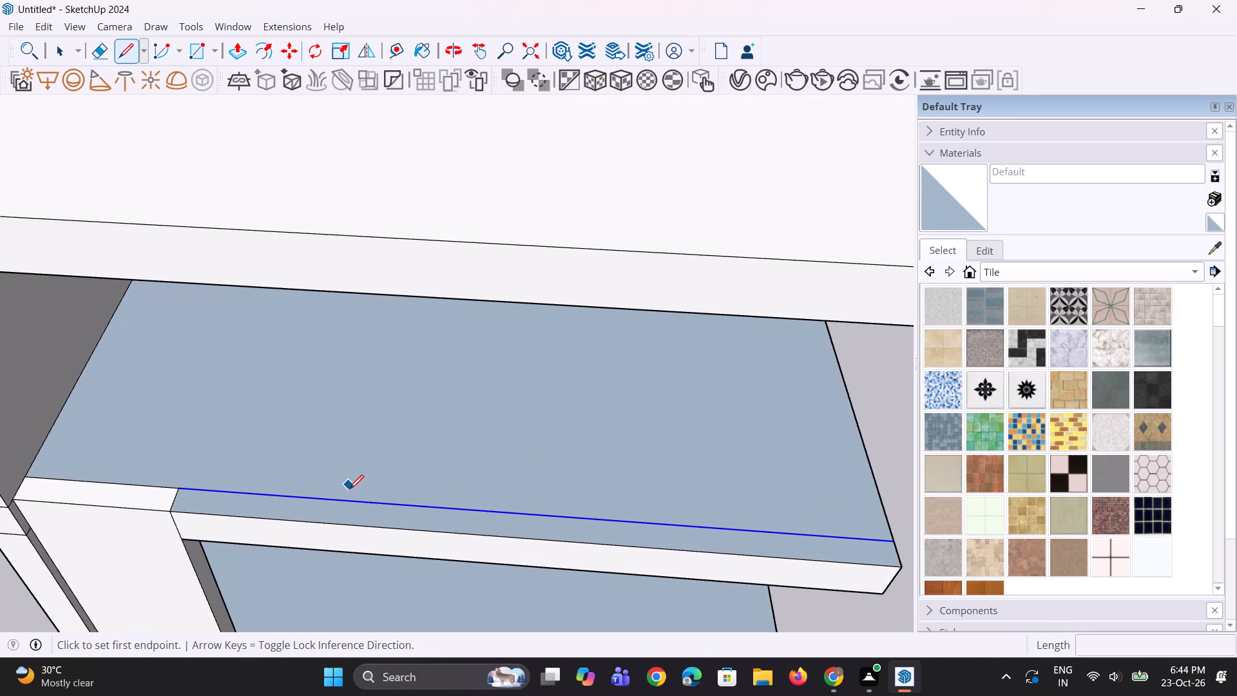
{"action": "scroll", "coordinate": [350, 490], "scroll_direction": "up", "scroll_amount": 1}
{"action": "left_click", "coordinate": [349, 505]}
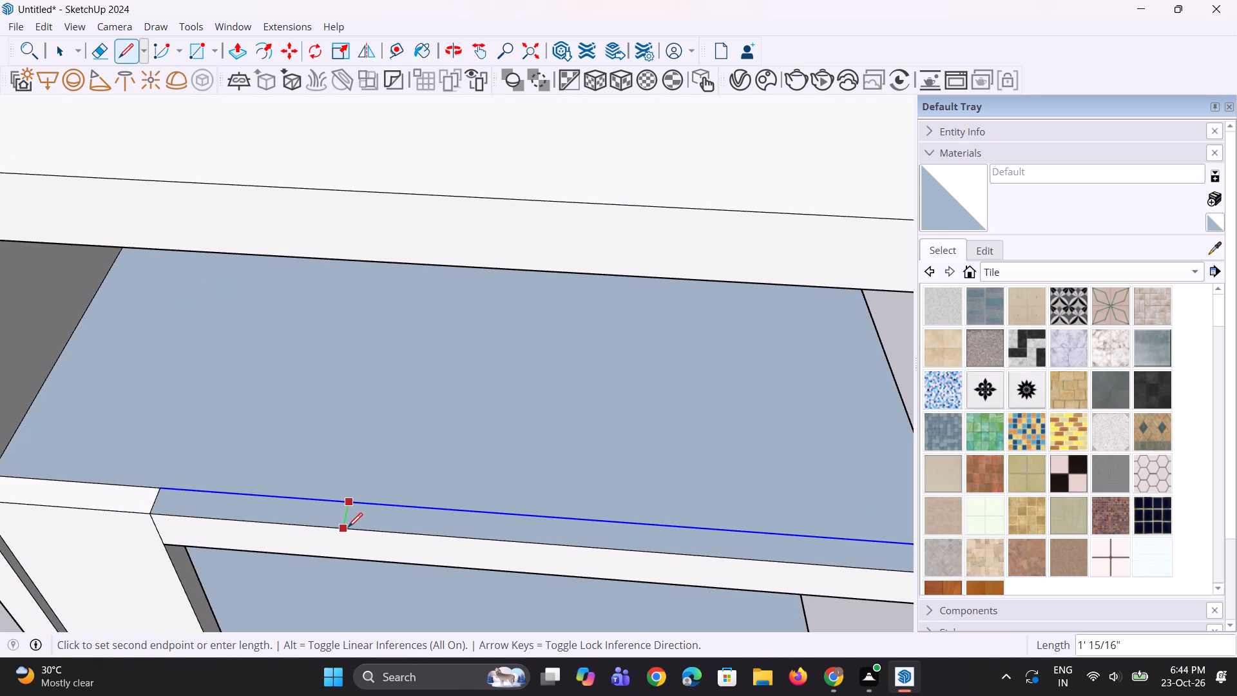
{"action": "left_click", "coordinate": [348, 528]}
Push/Pull the short strip section beside the vertical panel up about 3' 9" to form a raised block.
{"action": "key", "text": "p"}
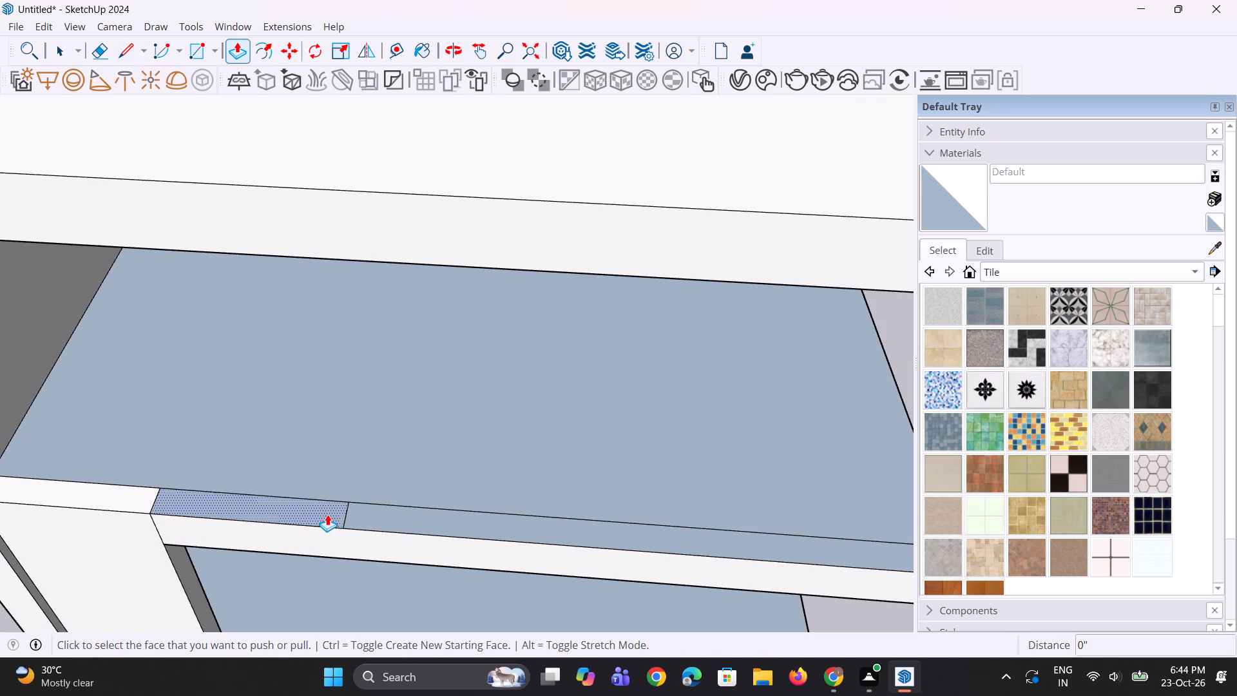
{"action": "left_click", "coordinate": [327, 512]}
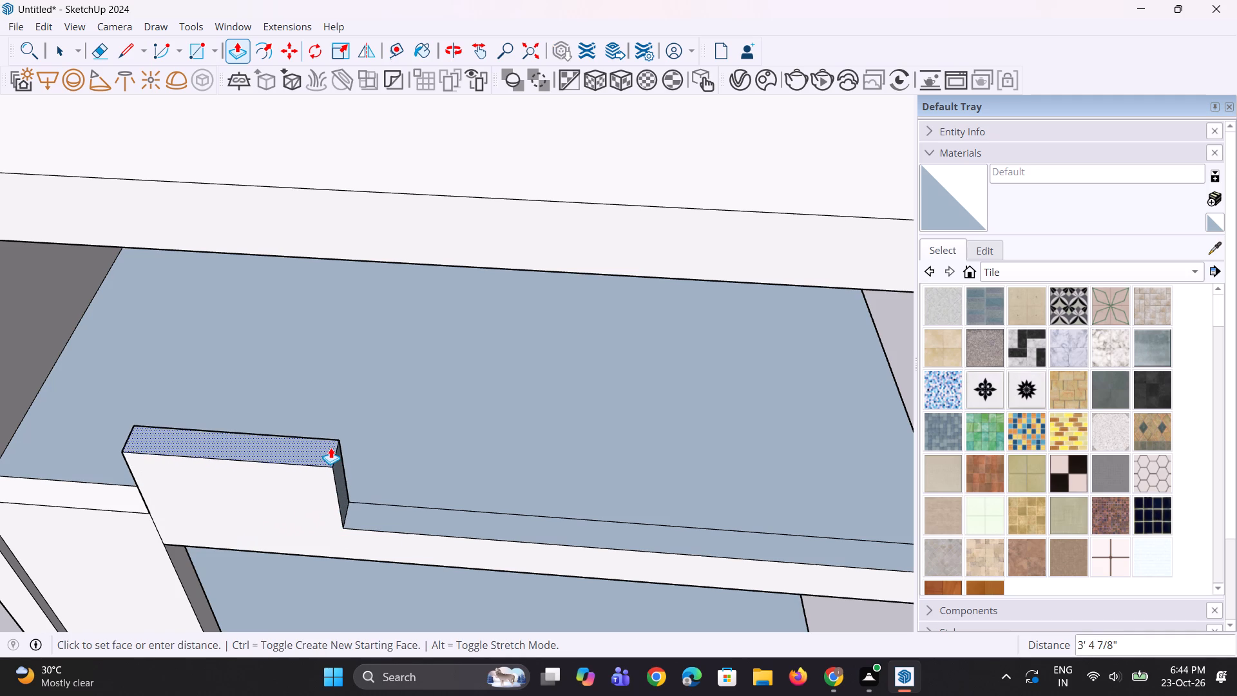
{"action": "left_click", "coordinate": [331, 440]}
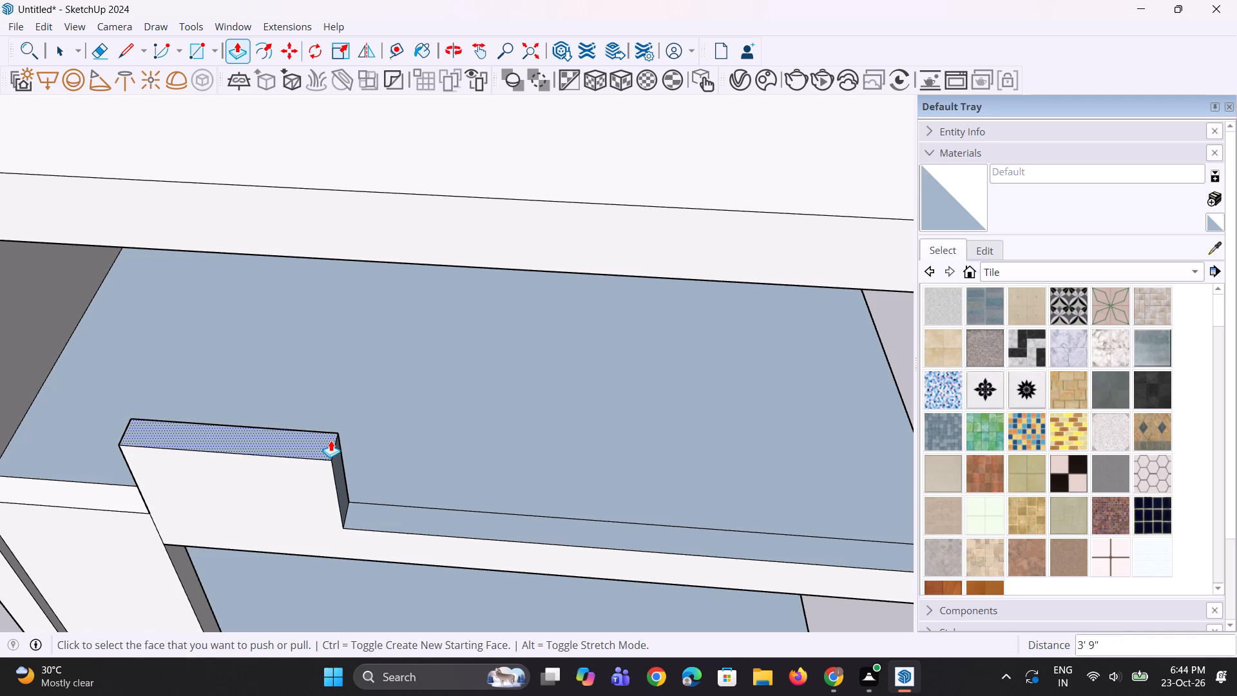
{"action": "middle_click_drag", "start_coordinate": [294, 478], "coordinate": [325, 392]}
{"action": "scroll", "coordinate": [282, 436], "scroll_direction": "down", "scroll_amount": 9}
{"action": "middle_click_drag", "start_coordinate": [361, 444], "coordinate": [337, 434]}
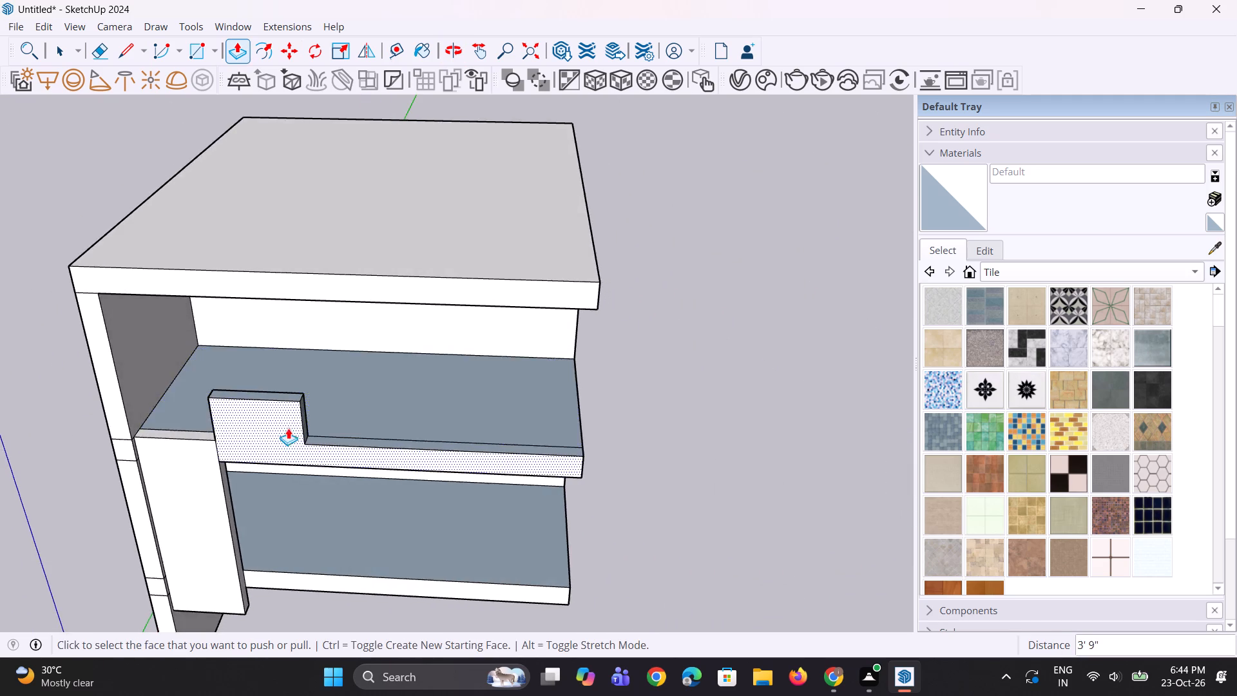
Adjust the raised block's exposed end face along the slab with Push/Pull.
{"action": "scroll", "coordinate": [288, 427], "scroll_direction": "up", "scroll_amount": 14}
{"action": "left_click", "coordinate": [314, 420]}
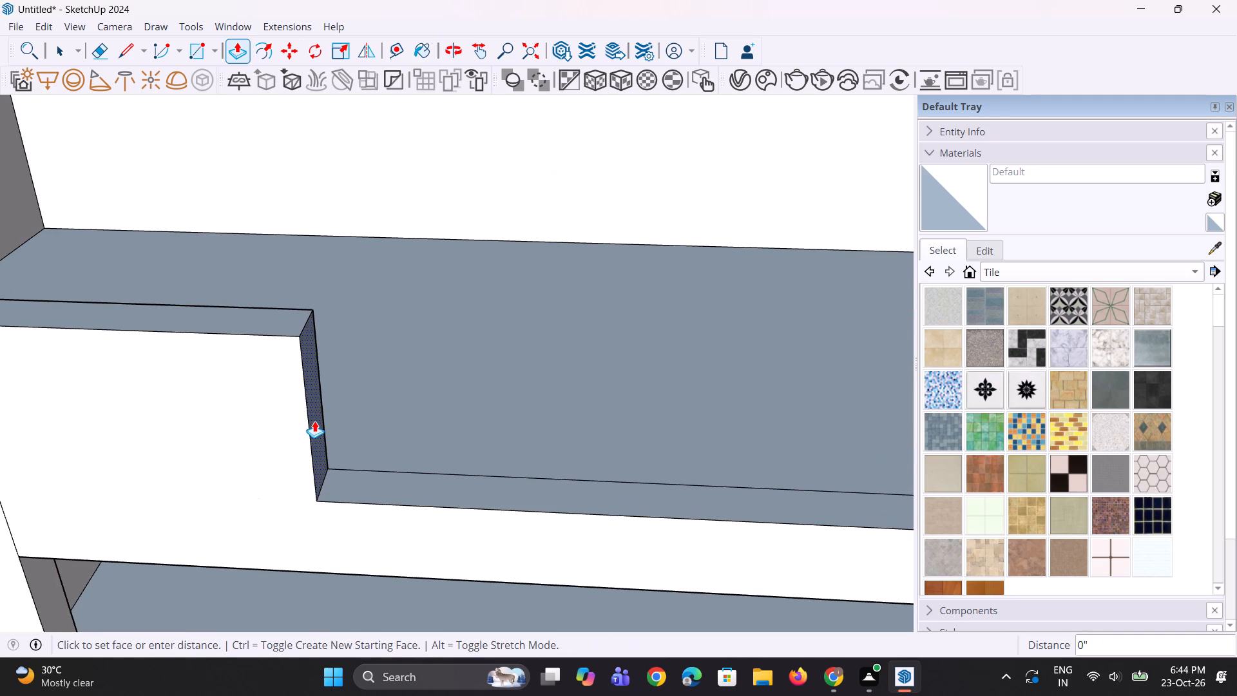
{"action": "left_click", "coordinate": [272, 427]}
{"action": "scroll", "coordinate": [298, 479], "scroll_direction": "down", "scroll_amount": 5}
{"action": "middle_click_drag", "start_coordinate": [299, 480], "coordinate": [314, 497]}
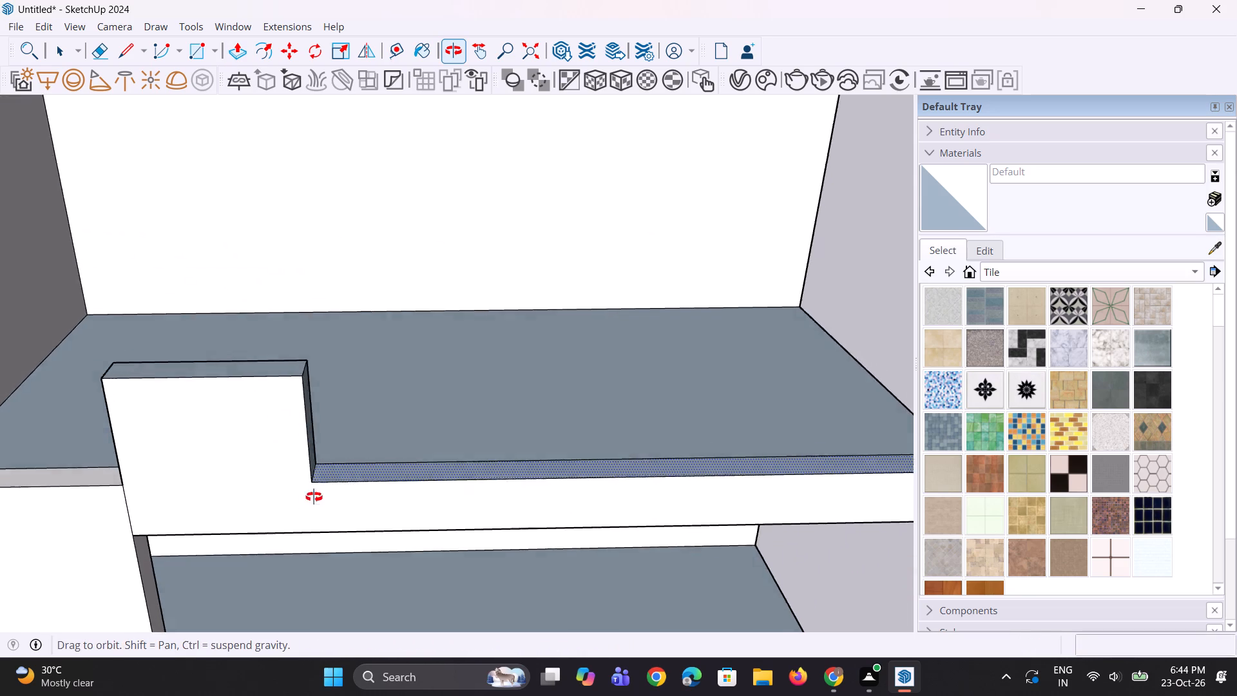
{"action": "middle_click_drag", "start_coordinate": [314, 497], "coordinate": [308, 509]}
Offset the outline of the remaining front strip's top face inward to form a narrow inner rectangle.
{"action": "key", "text": "space"}
{"action": "scroll", "coordinate": [306, 498], "scroll_direction": "down", "scroll_amount": 4}
{"action": "middle_click_drag", "start_coordinate": [353, 483], "coordinate": [338, 590]}
{"action": "scroll", "coordinate": [329, 555], "scroll_direction": "up", "scroll_amount": 4}
{"action": "left_click", "coordinate": [329, 541]}
{"action": "scroll", "coordinate": [282, 540], "scroll_direction": "up", "scroll_amount": 4}
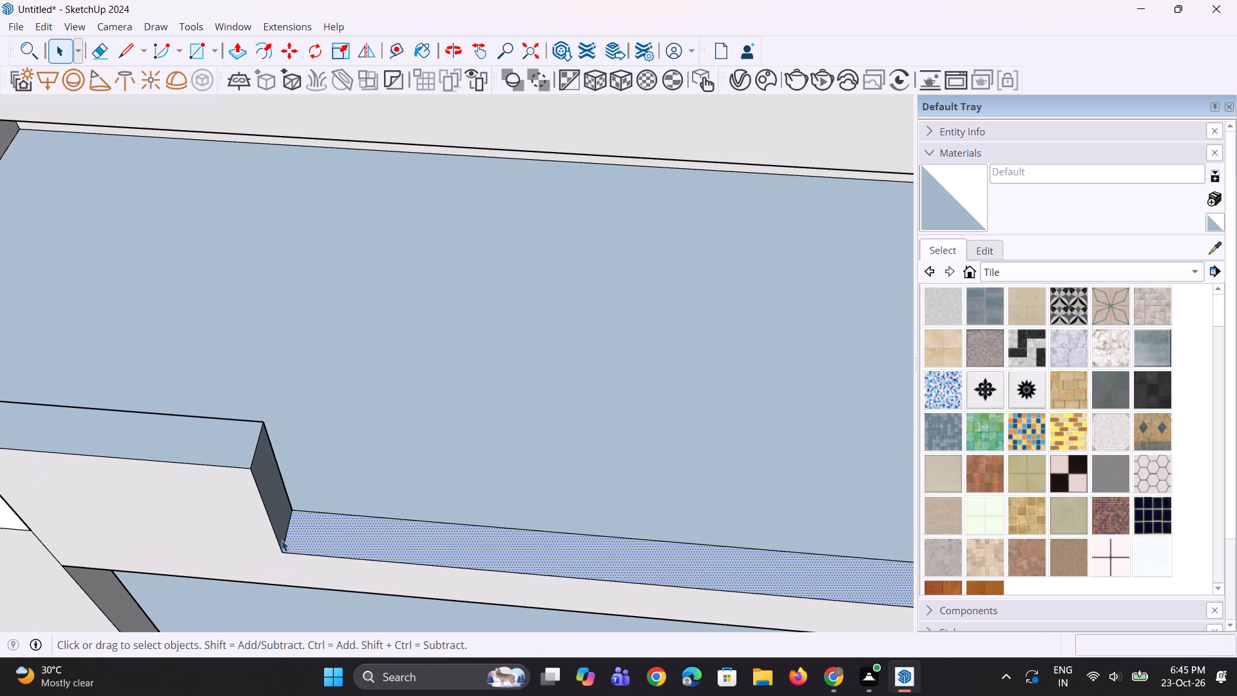
{"action": "key", "text": "f"}
{"action": "left_click", "coordinate": [303, 552]}
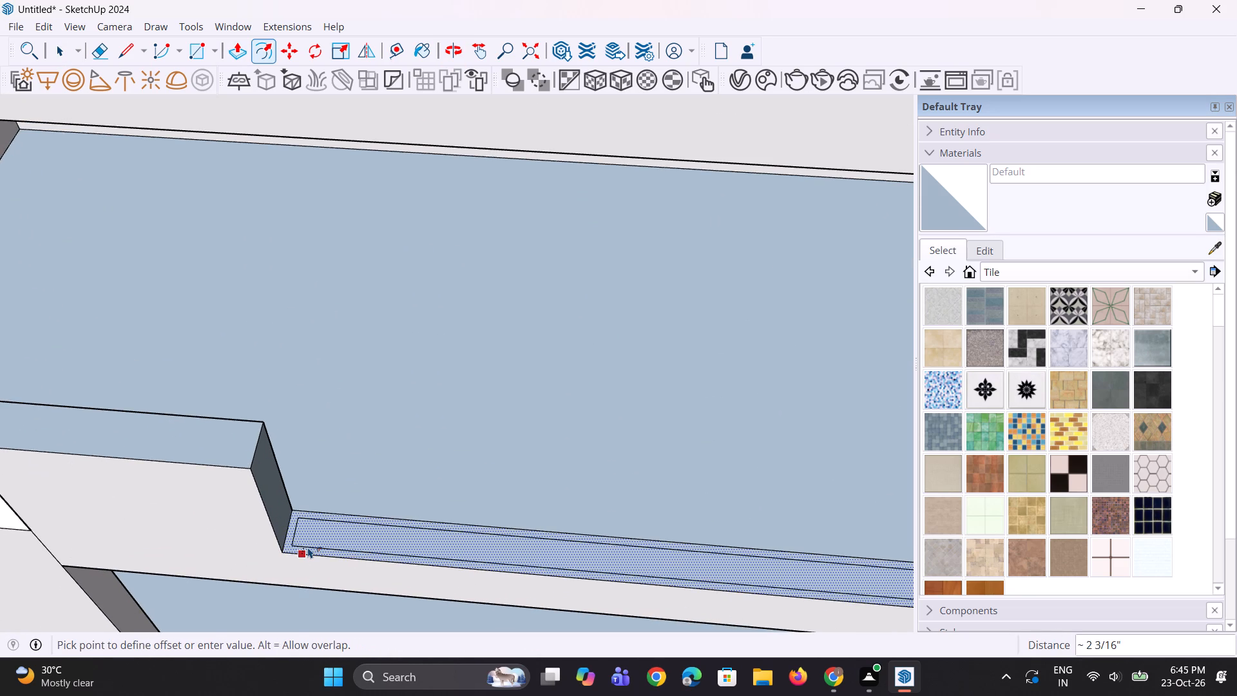
{"action": "left_click", "coordinate": [308, 545]}
{"action": "scroll", "coordinate": [305, 545], "scroll_direction": "up", "scroll_amount": 6}
Move the inner rectangle's short end edge against the raised block's end face.
{"action": "key", "text": "space"}
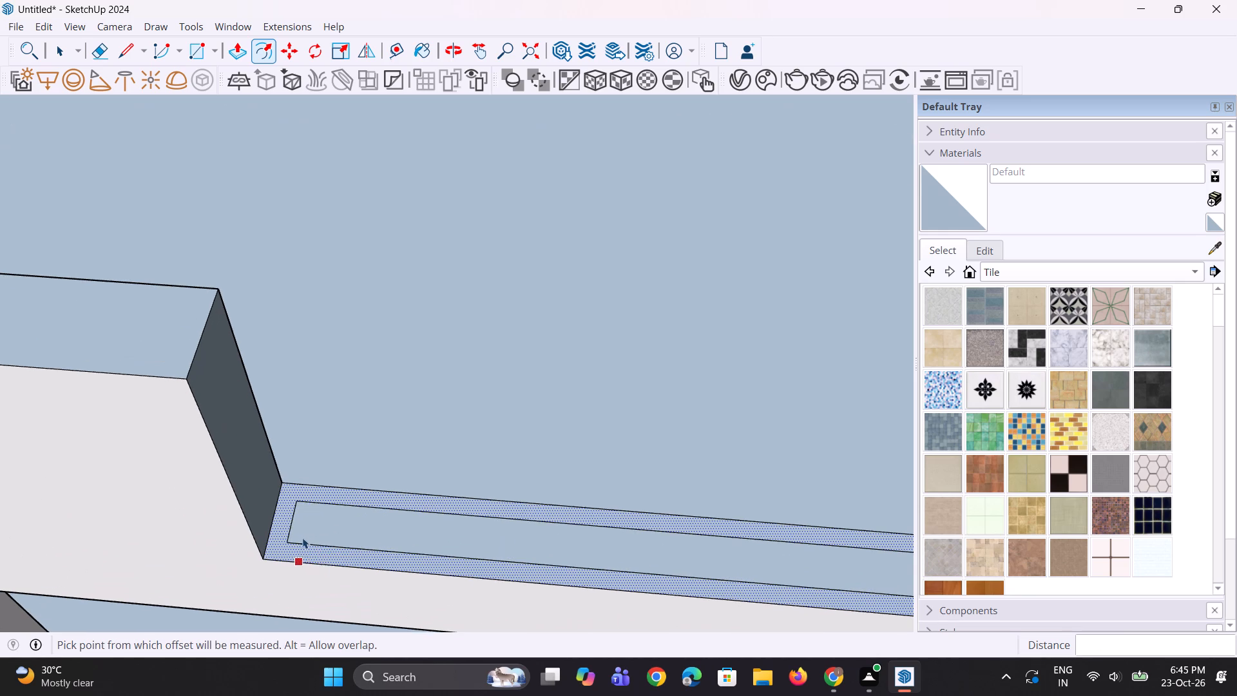
{"action": "left_click", "coordinate": [294, 531]}
{"action": "scroll", "coordinate": [292, 532], "scroll_direction": "up", "scroll_amount": 3}
{"action": "left_click", "coordinate": [288, 538]}
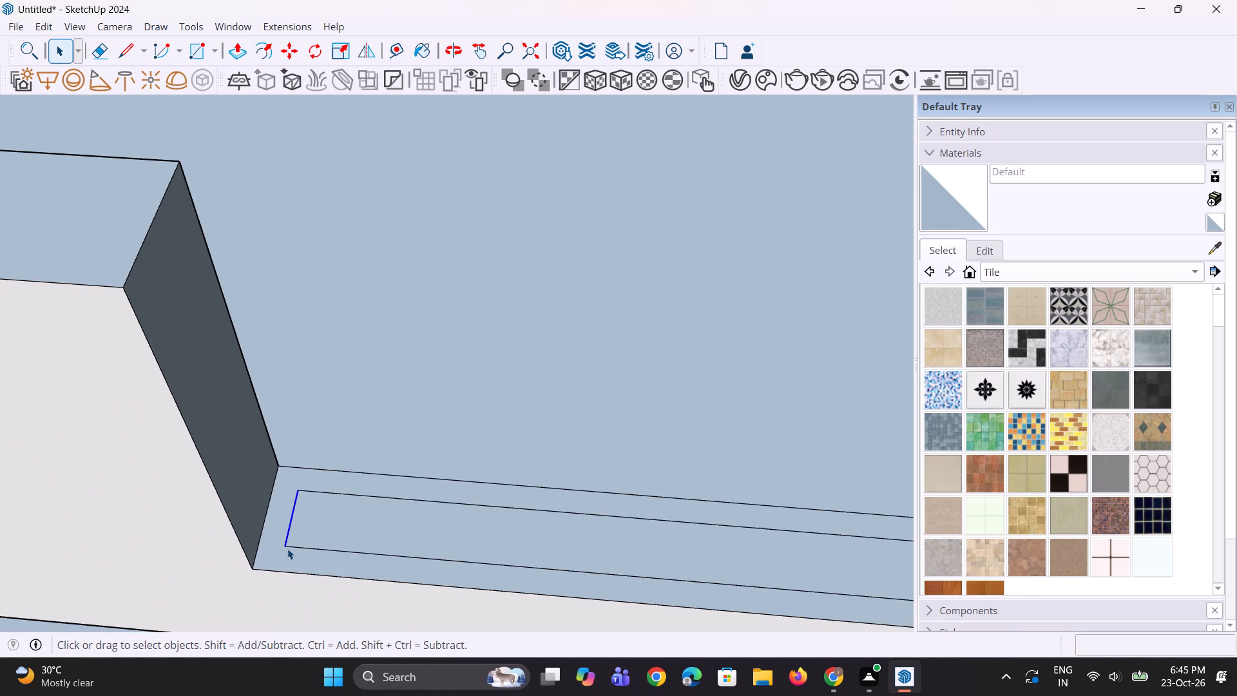
{"action": "scroll", "coordinate": [287, 548], "scroll_direction": "up", "scroll_amount": 2}
{"action": "key", "text": "m"}
{"action": "scroll", "coordinate": [287, 548], "scroll_direction": "up", "scroll_amount": 2}
{"action": "left_click", "coordinate": [287, 548]}
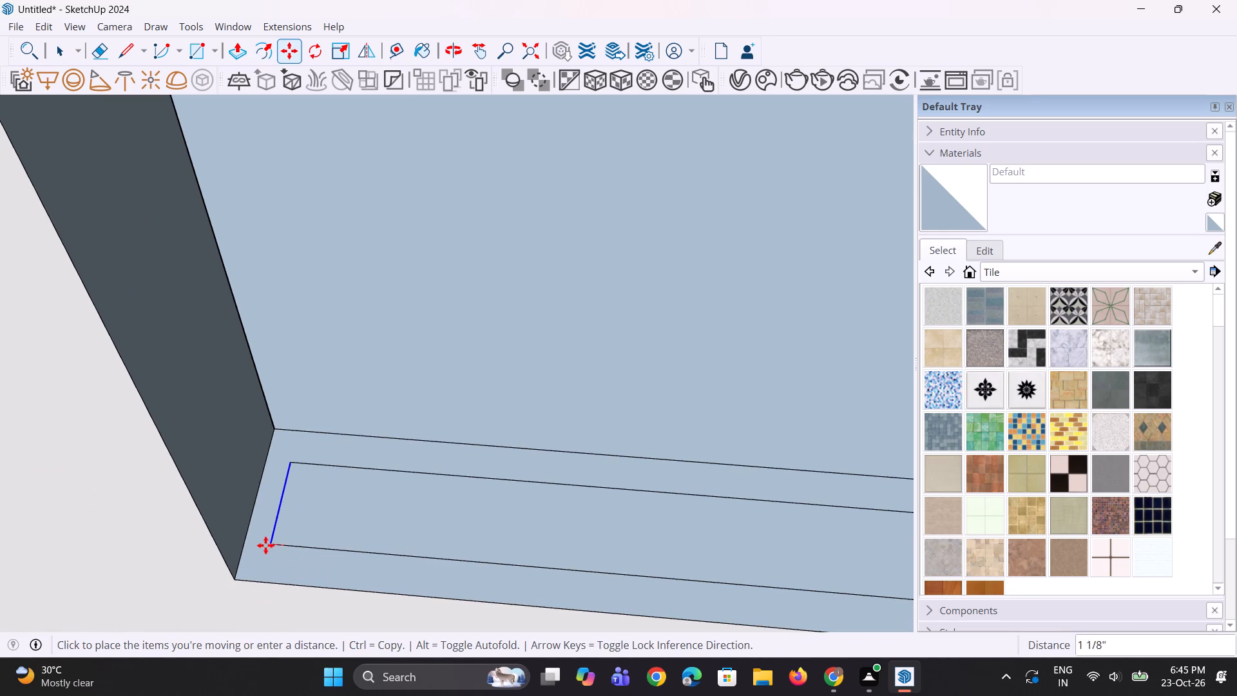
{"action": "left_click", "coordinate": [245, 543]}
Examine the inner rectangle at the far end of the slab's front strip.
{"action": "scroll", "coordinate": [236, 547], "scroll_direction": "down", "scroll_amount": 9}
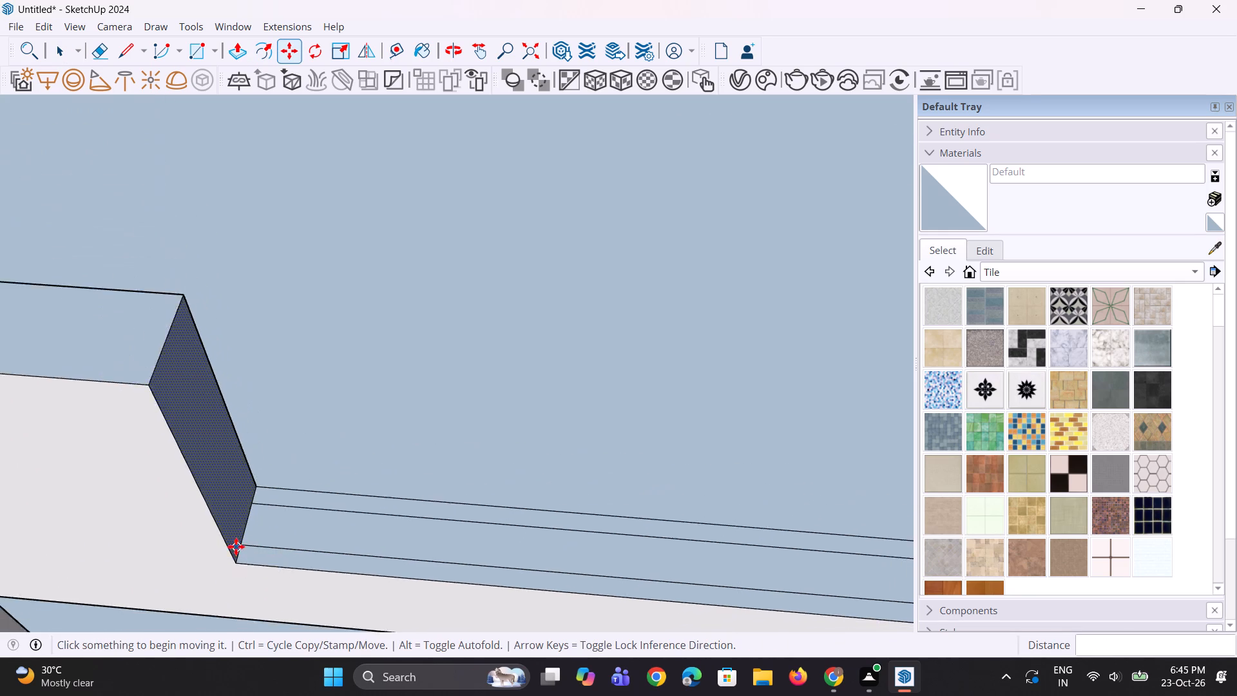
{"action": "scroll", "coordinate": [236, 546], "scroll_direction": "down", "scroll_amount": 13}
{"action": "scroll", "coordinate": [673, 532], "scroll_direction": "up", "scroll_amount": 3}
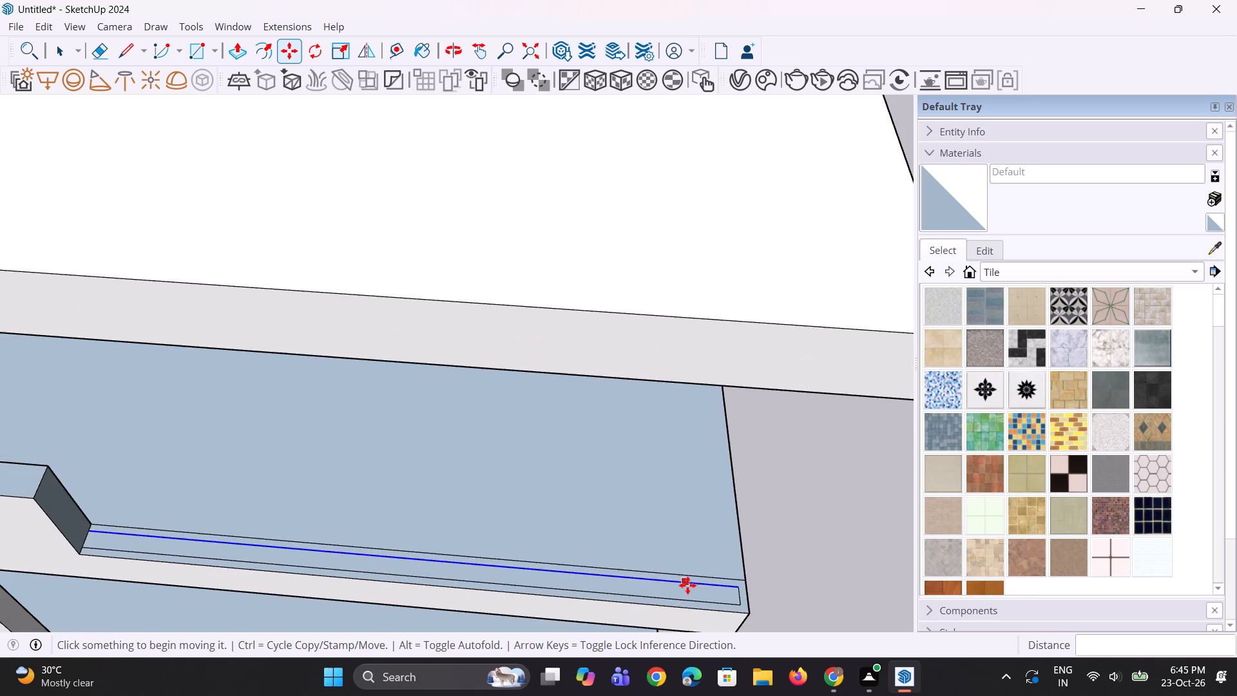
{"action": "key", "text": "space"}
{"action": "scroll", "coordinate": [551, 534], "scroll_direction": "up", "scroll_amount": 1}
{"action": "key", "text": "space"}
{"action": "scroll", "coordinate": [423, 510], "scroll_direction": "down", "scroll_amount": 4}
{"action": "scroll", "coordinate": [610, 603], "scroll_direction": "up", "scroll_amount": 4}
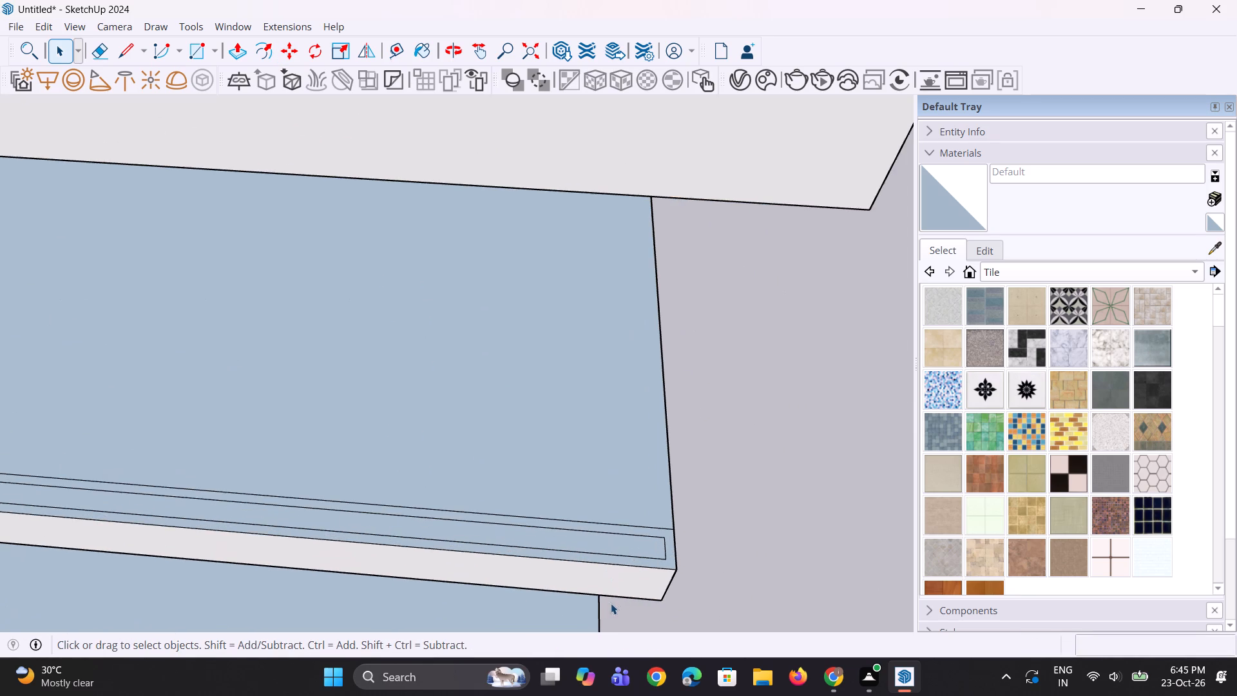
{"action": "scroll", "coordinate": [595, 566], "scroll_direction": "down", "scroll_amount": 3}
{"action": "middle_click_drag", "start_coordinate": [576, 567], "coordinate": [531, 584]}
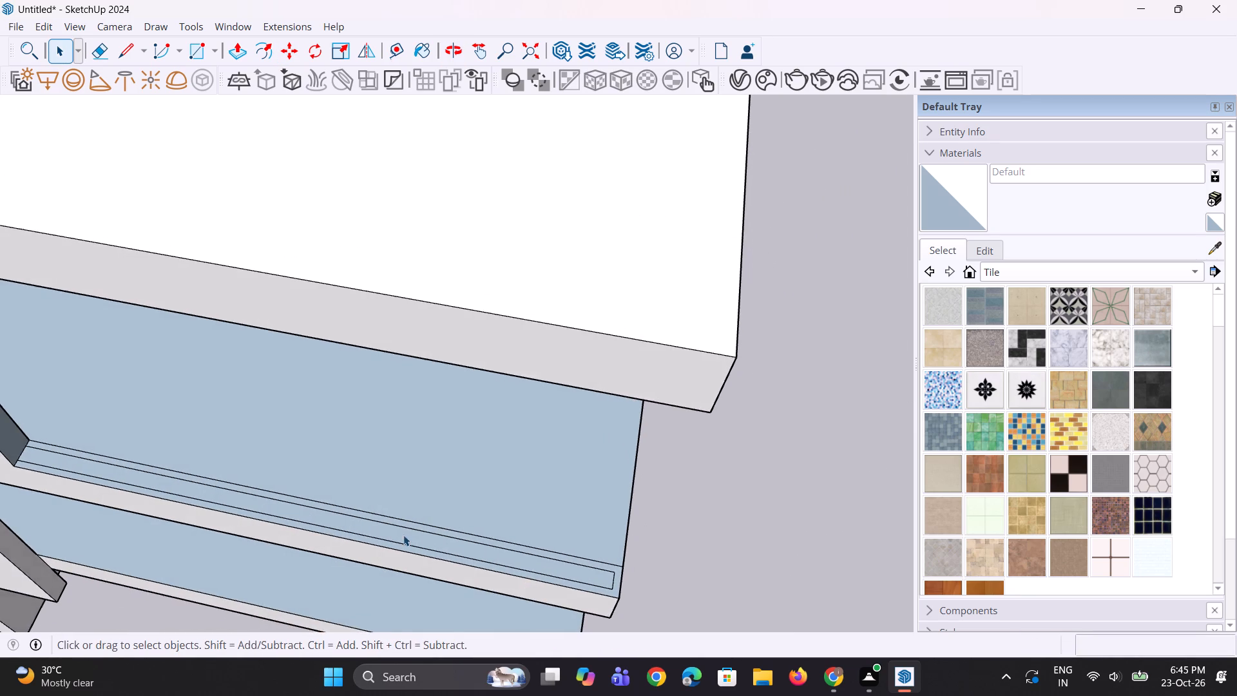
Shorten the inner rectangle by moving its free short end edge 10' 2 1/2" along the strip toward the raised block.
{"action": "scroll", "coordinate": [307, 514], "scroll_direction": "down", "scroll_amount": 3}
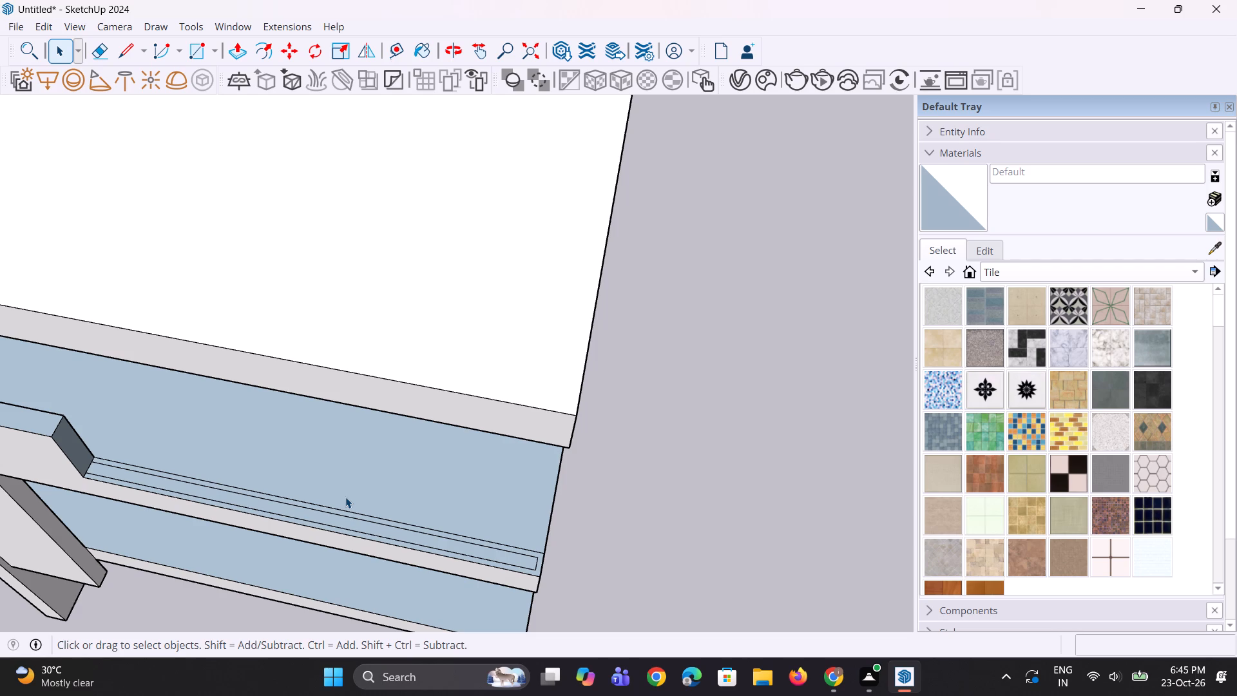
{"action": "left_click", "coordinate": [535, 565]}
{"action": "scroll", "coordinate": [532, 574], "scroll_direction": "up", "scroll_amount": 2}
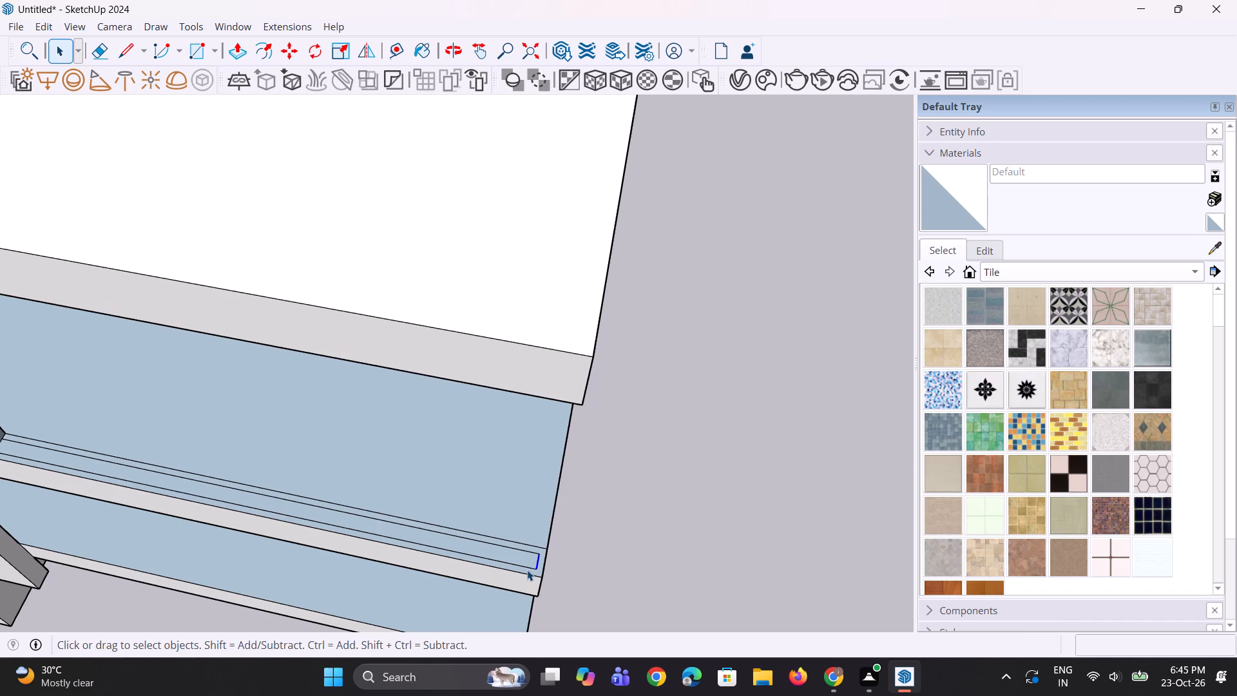
{"action": "key", "text": "m"}
{"action": "left_click", "coordinate": [533, 565]}
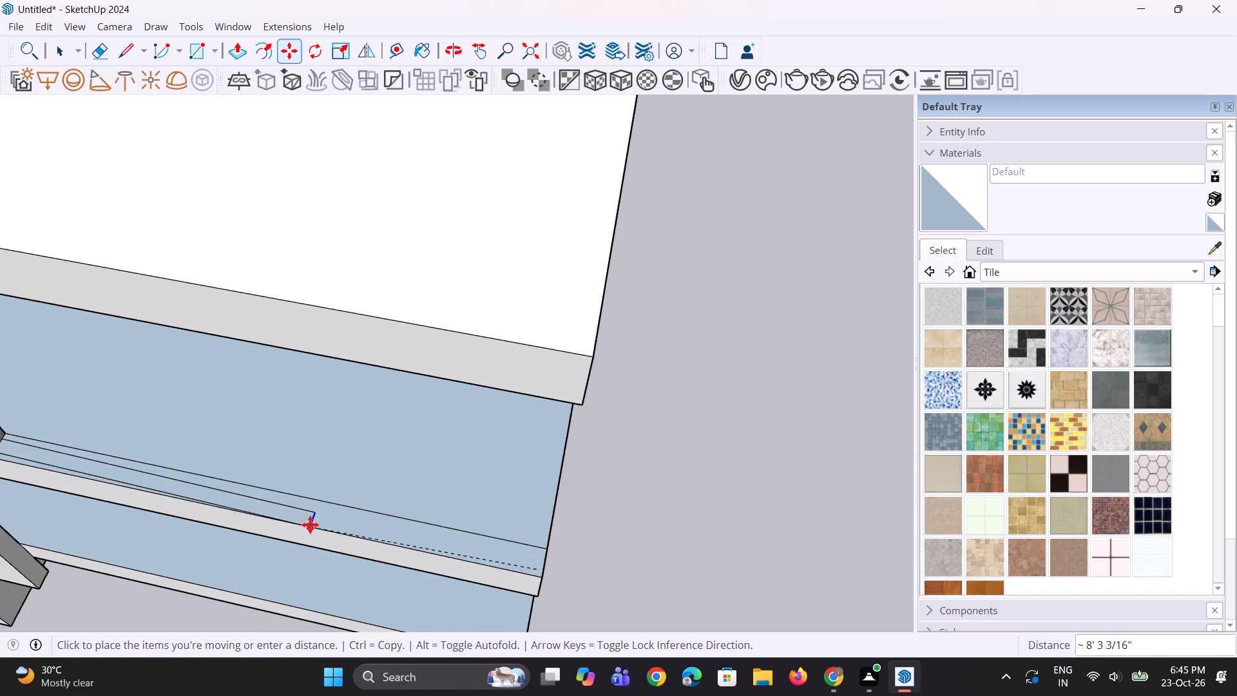
{"action": "left_click", "coordinate": [262, 507]}
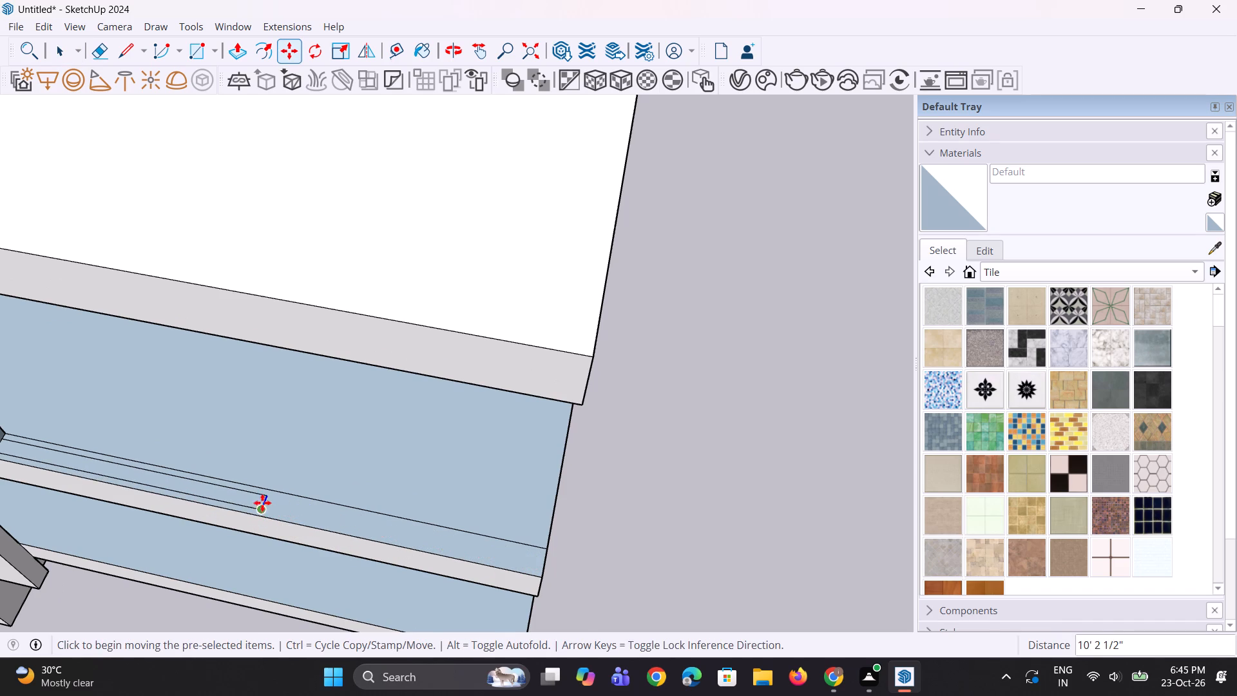
Nudge the shortened rectangle's free short end edge slightly further toward the raised block.
{"action": "scroll", "coordinate": [271, 453], "scroll_direction": "down", "scroll_amount": 9}
{"action": "middle_click_drag", "start_coordinate": [301, 474], "coordinate": [347, 416]}
{"action": "scroll", "coordinate": [327, 430], "scroll_direction": "up", "scroll_amount": 4}
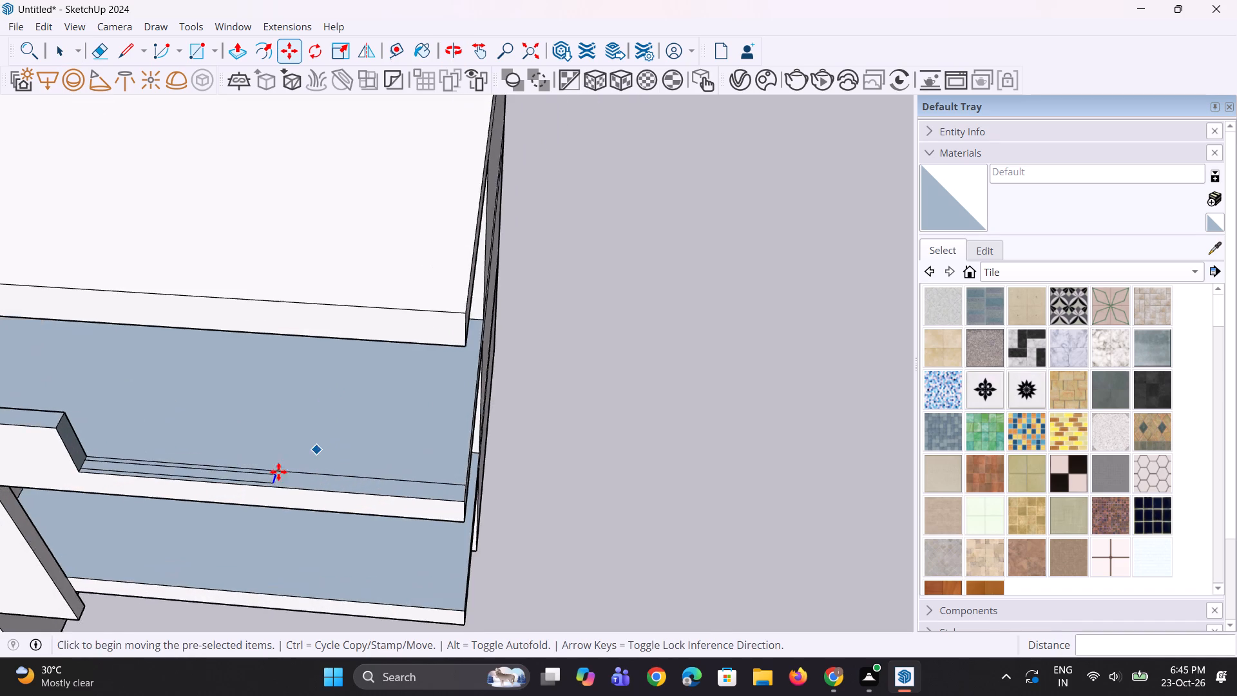
{"action": "scroll", "coordinate": [278, 472], "scroll_direction": "up", "scroll_amount": 8}
{"action": "left_click", "coordinate": [275, 478]}
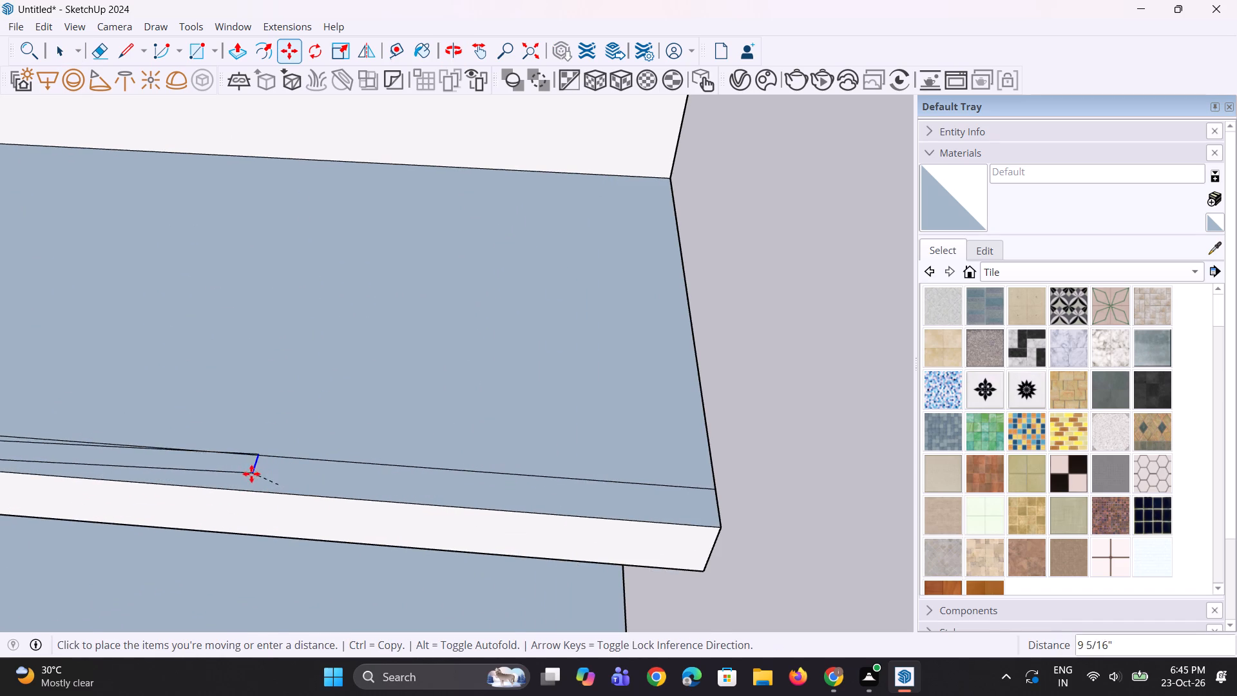
{"action": "left_click", "coordinate": [248, 478]}
{"action": "scroll", "coordinate": [284, 463], "scroll_direction": "down", "scroll_amount": 9}
{"action": "middle_click_drag", "start_coordinate": [311, 468], "coordinate": [356, 359]}
{"action": "key", "text": "space"}
{"action": "key", "text": "space"}
{"action": "left_click", "coordinate": [553, 442]}
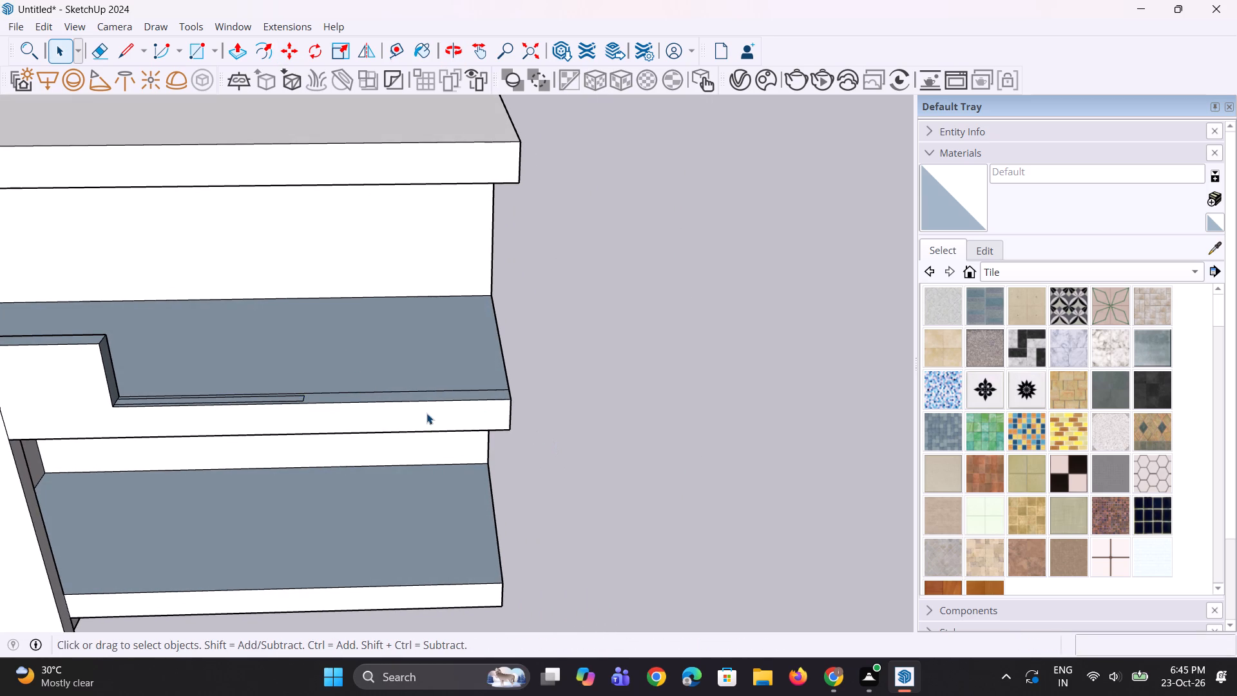
Push/Pull the narrow inner rectangle up 3' 9" to align with the top of the raised block.
{"action": "middle_click_drag", "start_coordinate": [424, 418], "coordinate": [399, 415]}
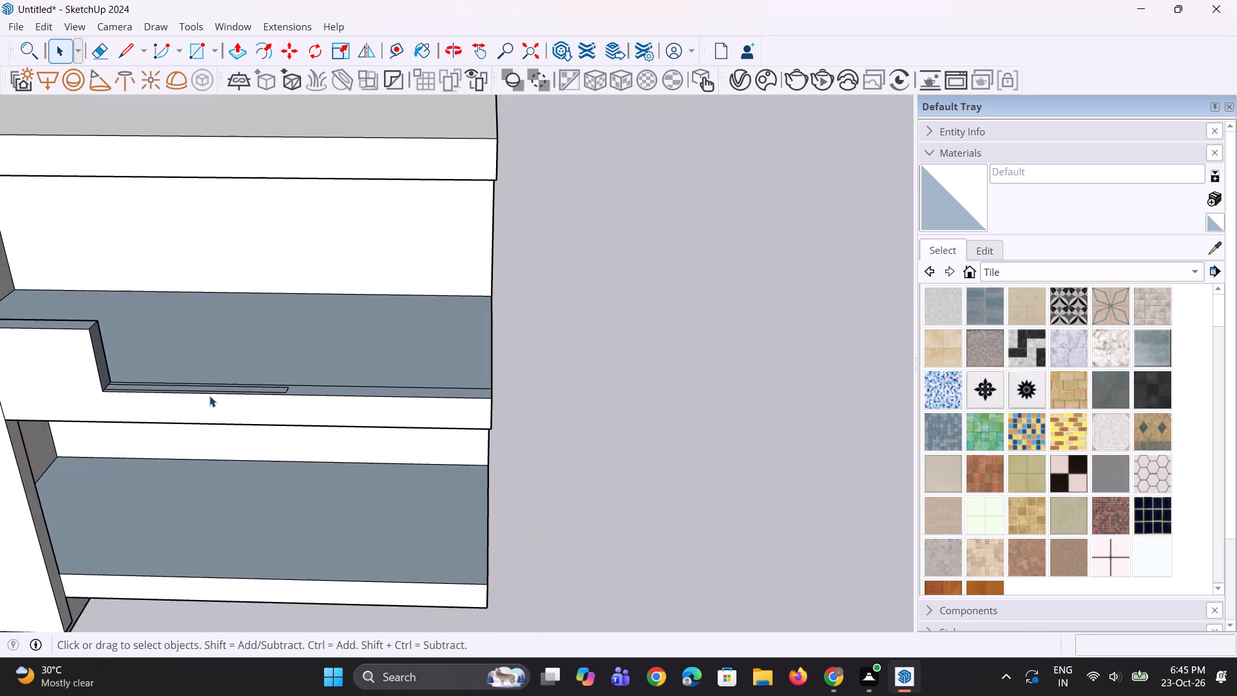
{"action": "scroll", "coordinate": [209, 396], "scroll_direction": "up", "scroll_amount": 7}
{"action": "middle_click_drag", "start_coordinate": [209, 393], "coordinate": [224, 455]}
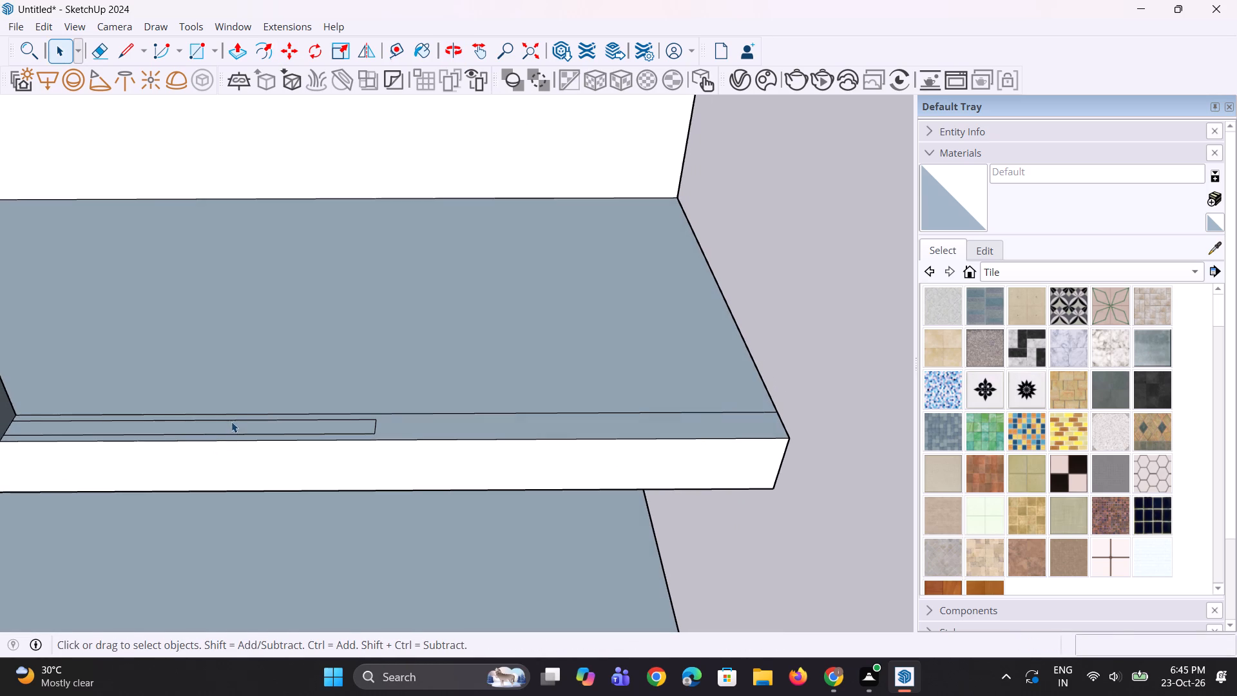
{"action": "key", "text": "p"}
{"action": "left_click", "coordinate": [240, 421]}
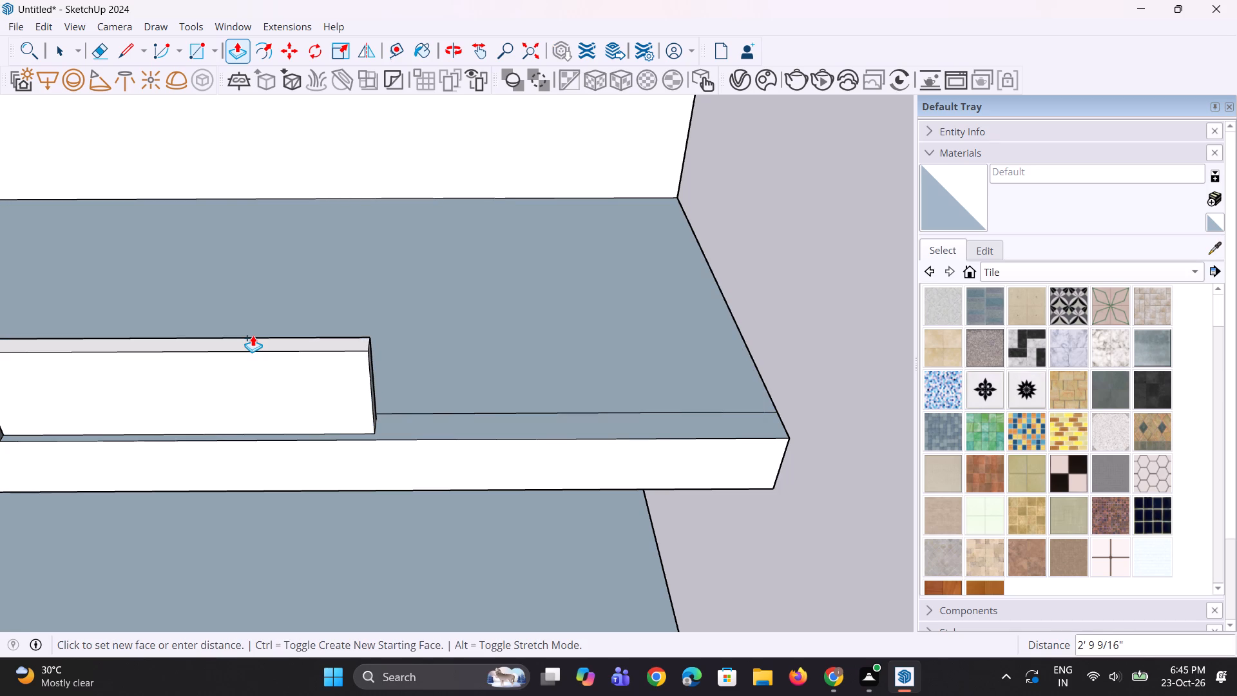
{"action": "scroll", "coordinate": [253, 335], "scroll_direction": "down", "scroll_amount": 2}
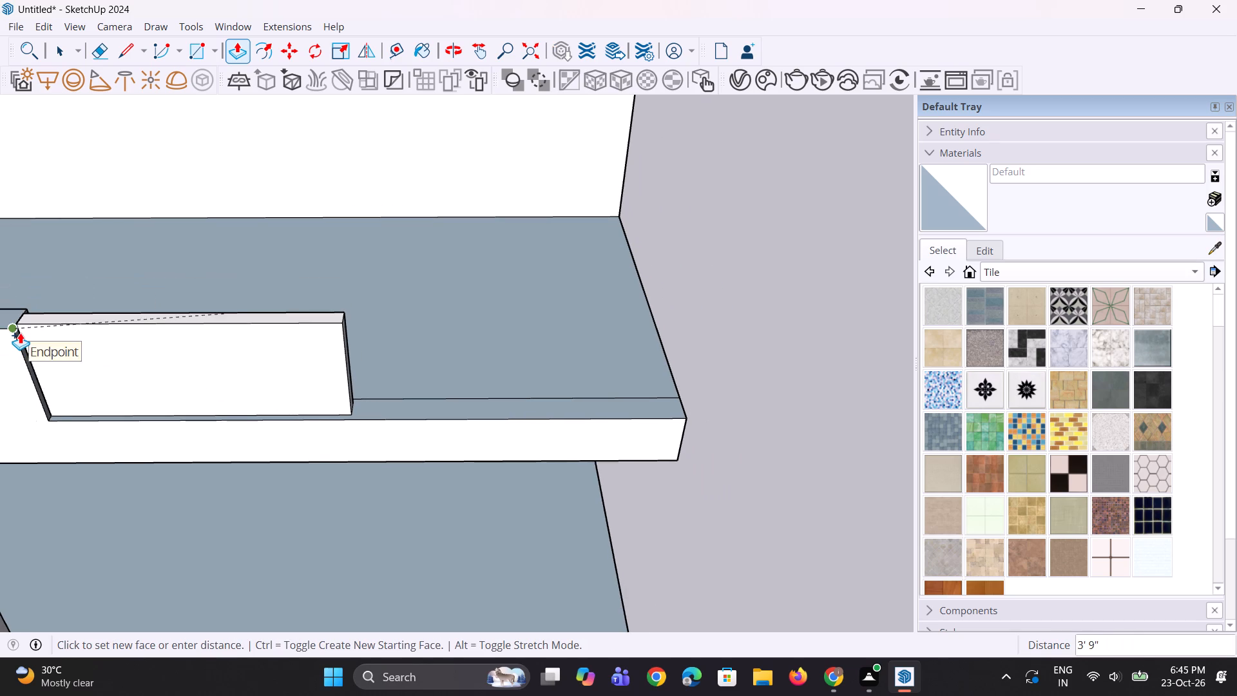
{"action": "left_click", "coordinate": [20, 333]}
{"action": "scroll", "coordinate": [151, 349], "scroll_direction": "down", "scroll_amount": 5}
{"action": "middle_click_drag", "start_coordinate": [160, 356], "coordinate": [147, 347]}
{"action": "scroll", "coordinate": [137, 318], "scroll_direction": "up", "scroll_amount": 2}
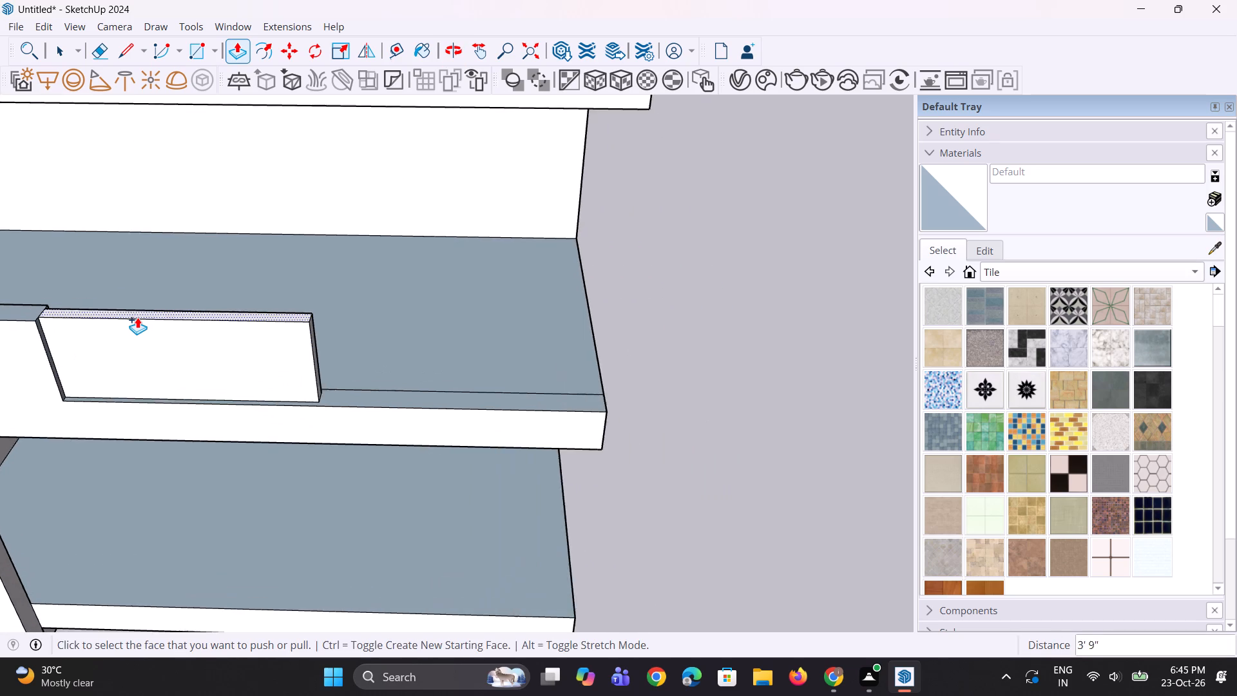
{"action": "scroll", "coordinate": [137, 317], "scroll_direction": "up", "scroll_amount": 3}
{"action": "scroll", "coordinate": [166, 378], "scroll_direction": "down", "scroll_amount": 4}
{"action": "middle_click_drag", "start_coordinate": [301, 393], "coordinate": [281, 388]}
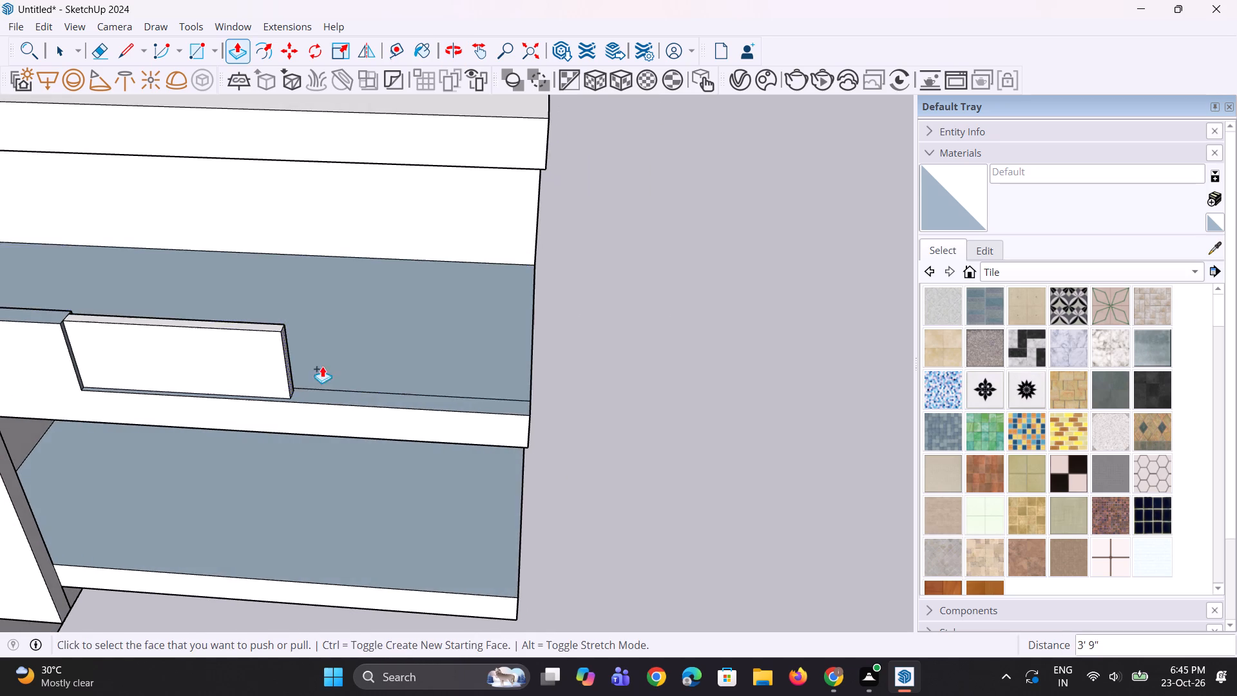
{"action": "scroll", "coordinate": [380, 360], "scroll_direction": "up", "scroll_amount": 2}
{"action": "key", "text": "space"}
Extend the building's exposed side outward 3' 6 13/16" with Push/Pull, covering each floor's wall face, both balcony slab ends and the roof slab end.
{"action": "scroll", "coordinate": [437, 410], "scroll_direction": "down", "scroll_amount": 2}
{"action": "middle_click_drag", "start_coordinate": [466, 425], "coordinate": [304, 389]}
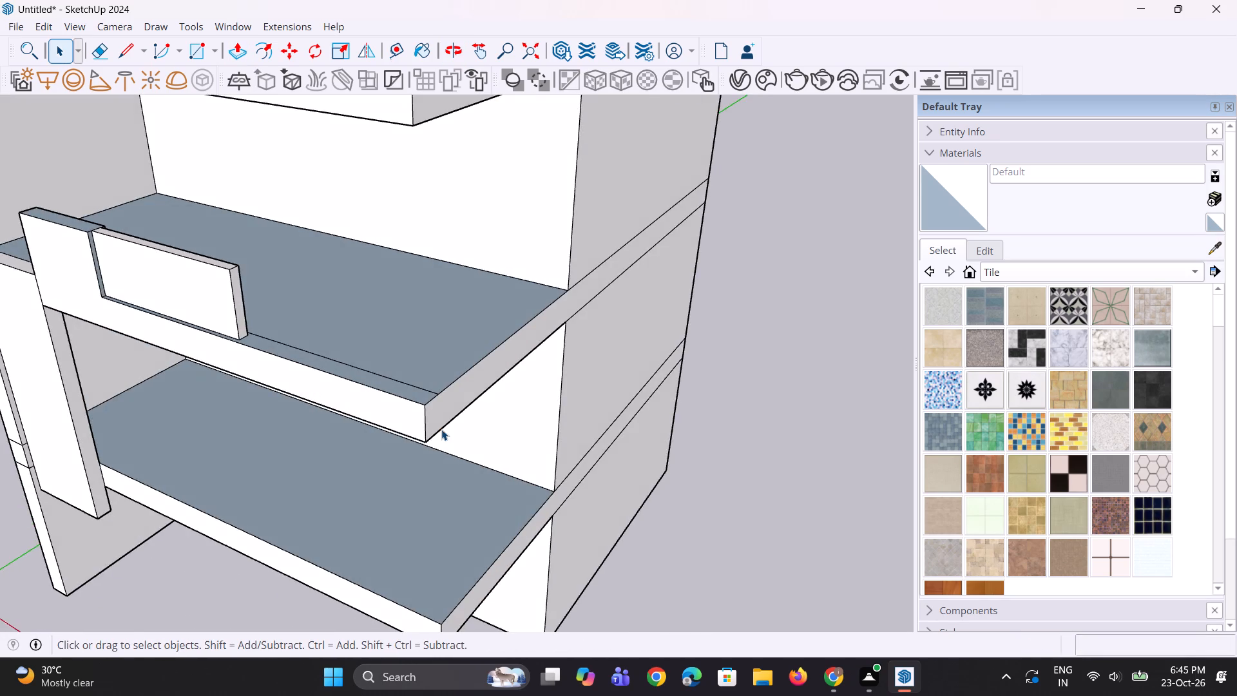
{"action": "scroll", "coordinate": [441, 429], "scroll_direction": "down", "scroll_amount": 8}
{"action": "scroll", "coordinate": [544, 528], "scroll_direction": "up", "scroll_amount": 4}
{"action": "key", "text": "p"}
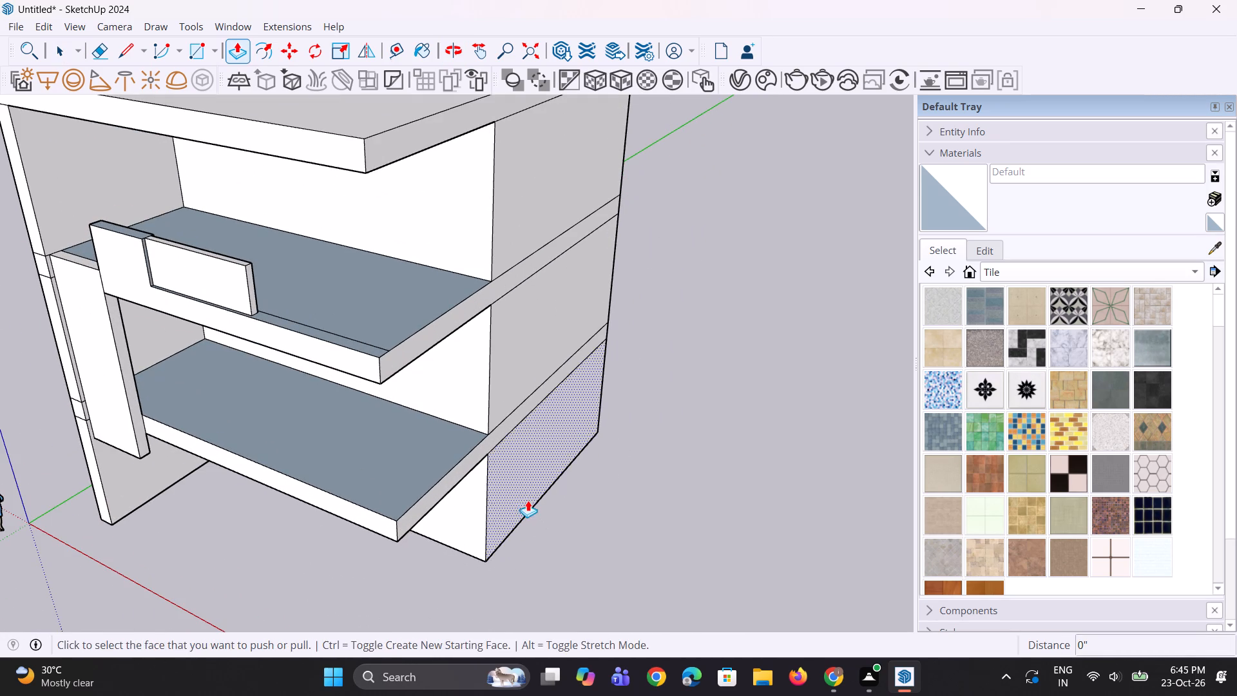
{"action": "left_click", "coordinate": [525, 497]}
{"action": "left_click", "coordinate": [554, 521]}
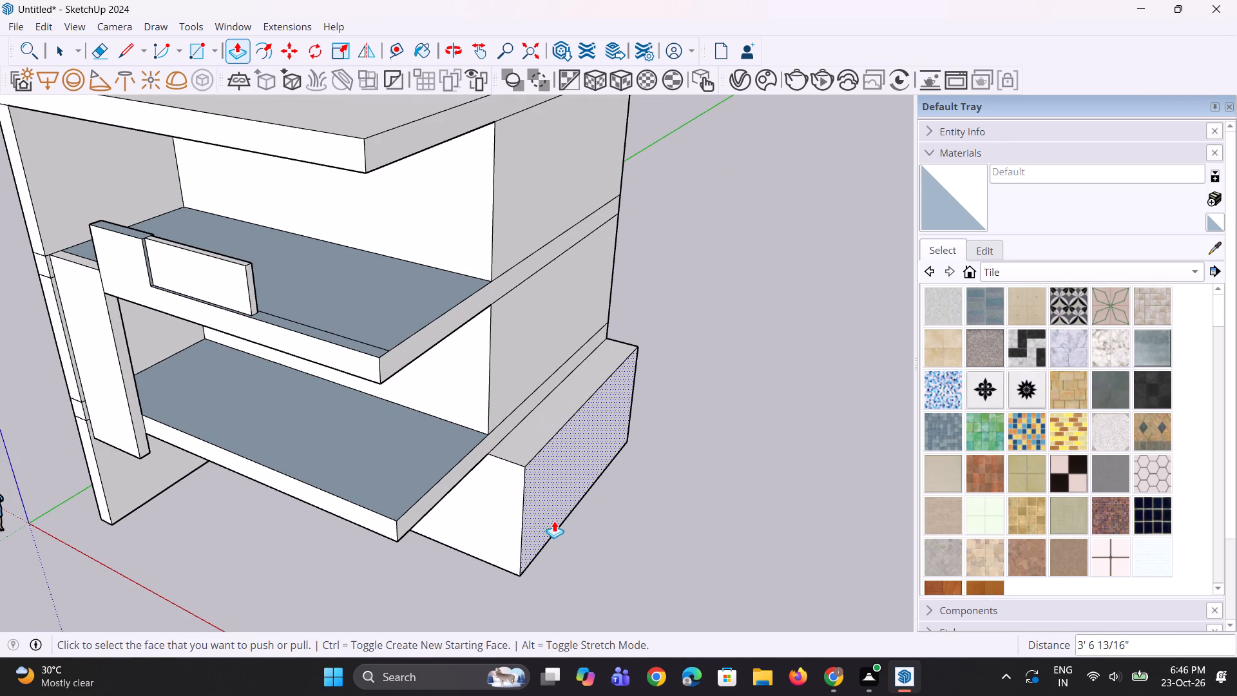
{"action": "double_click", "coordinate": [517, 421]}
{"action": "double_click", "coordinate": [519, 391]}
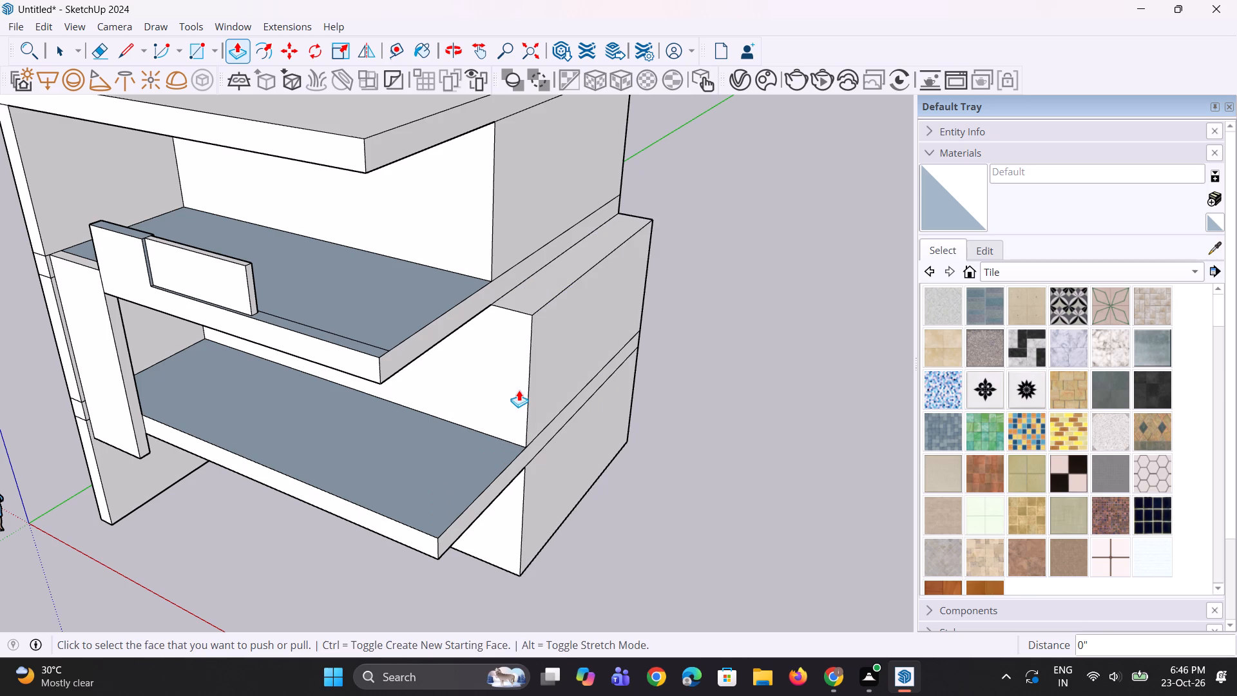
{"action": "double_click", "coordinate": [516, 287]}
{"action": "double_click", "coordinate": [518, 236]}
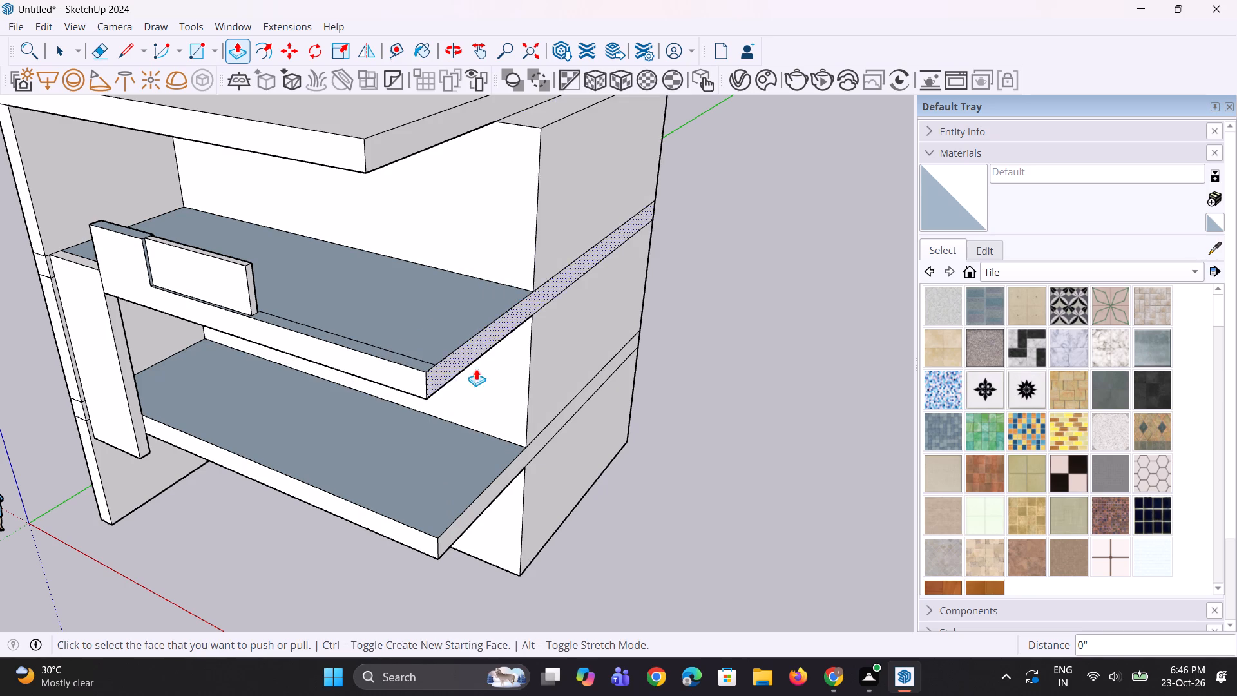
{"action": "scroll", "coordinate": [495, 350], "scroll_direction": "down", "scroll_amount": 5}
{"action": "double_click", "coordinate": [465, 218]}
{"action": "scroll", "coordinate": [494, 291], "scroll_direction": "down", "scroll_amount": 4}
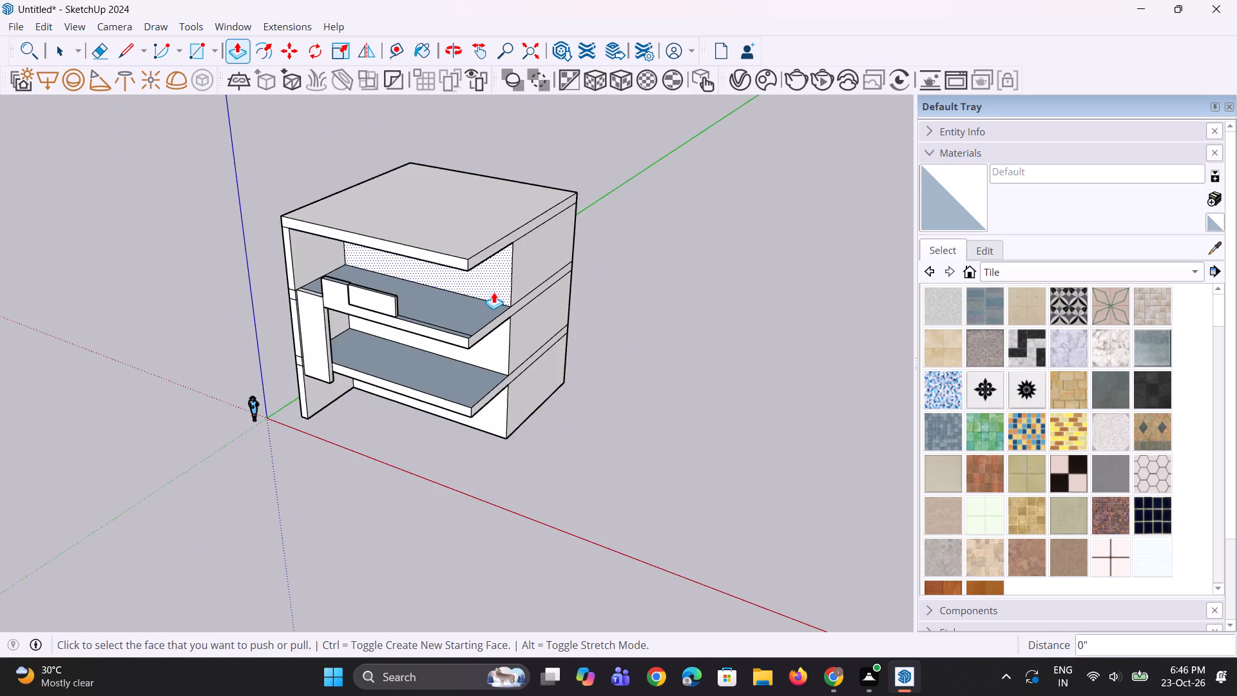
Examine the widened building's front elevation, with attention to the upper slab and its raised blocks.
{"action": "middle_click_drag", "start_coordinate": [494, 292], "coordinate": [628, 210]}
{"action": "scroll", "coordinate": [369, 272], "scroll_direction": "up", "scroll_amount": 4}
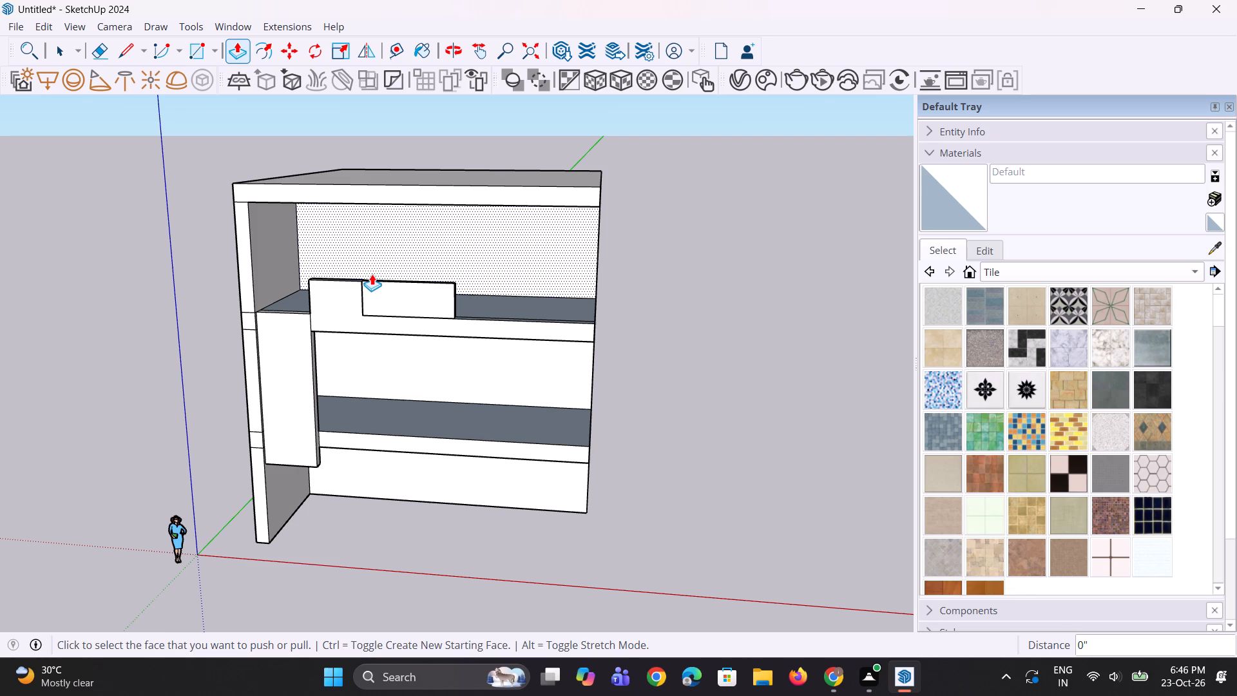
{"action": "scroll", "coordinate": [372, 274], "scroll_direction": "down", "scroll_amount": 5}
{"action": "scroll", "coordinate": [379, 312], "scroll_direction": "up", "scroll_amount": 1}
{"action": "middle_click", "coordinate": [379, 312]}
{"action": "scroll", "coordinate": [461, 338], "scroll_direction": "up", "scroll_amount": 7}
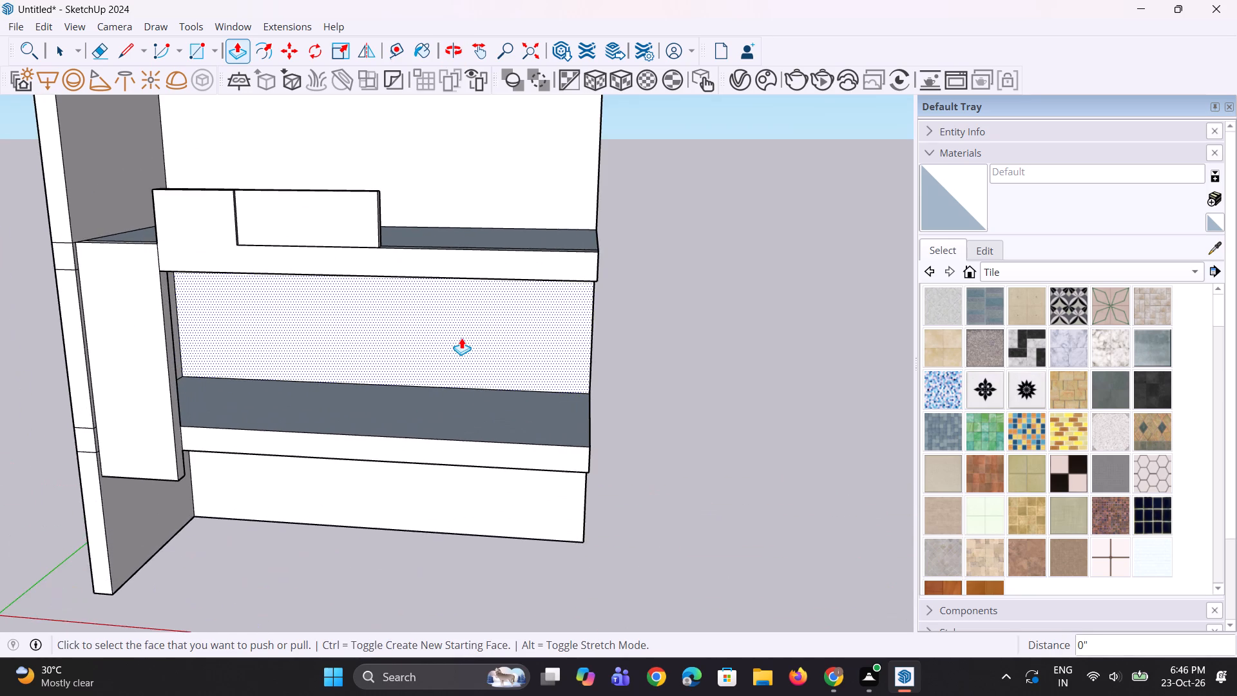
{"action": "scroll", "coordinate": [461, 338], "scroll_direction": "up", "scroll_amount": 3}
{"action": "scroll", "coordinate": [443, 345], "scroll_direction": "down", "scroll_amount": 5}
{"action": "middle_click_drag", "start_coordinate": [443, 369], "coordinate": [428, 367]}
{"action": "scroll", "coordinate": [427, 360], "scroll_direction": "down", "scroll_amount": 5}
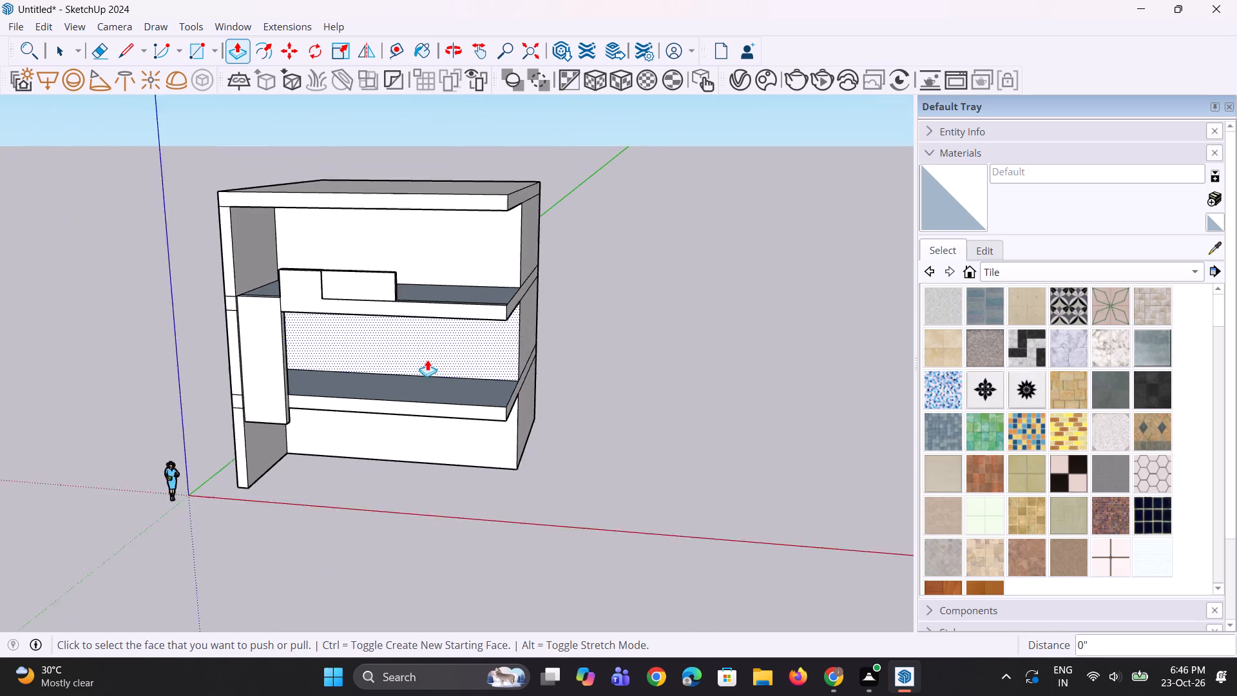
{"action": "scroll", "coordinate": [564, 347], "scroll_direction": "up", "scroll_amount": 1}
{"action": "middle_click", "coordinate": [565, 346]}
{"action": "scroll", "coordinate": [465, 312], "scroll_direction": "up", "scroll_amount": 6}
{"action": "middle_click_drag", "start_coordinate": [465, 312], "coordinate": [463, 312]}
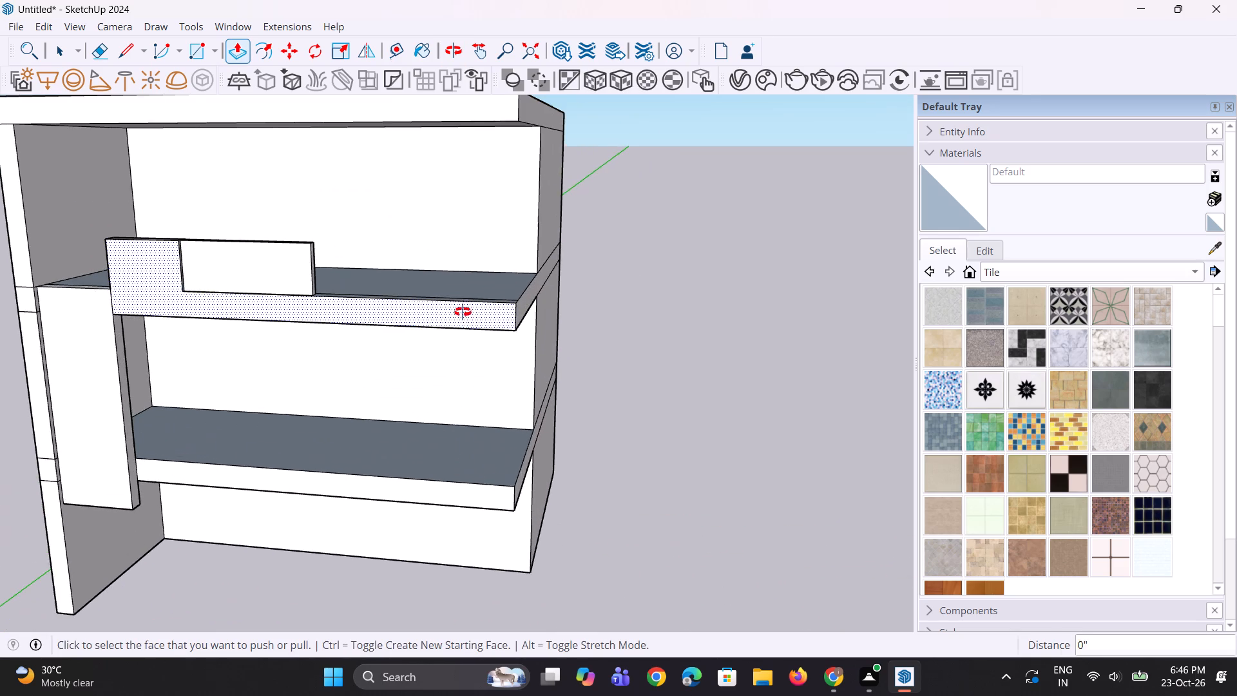
{"action": "middle_click_drag", "start_coordinate": [463, 312], "coordinate": [443, 320]}
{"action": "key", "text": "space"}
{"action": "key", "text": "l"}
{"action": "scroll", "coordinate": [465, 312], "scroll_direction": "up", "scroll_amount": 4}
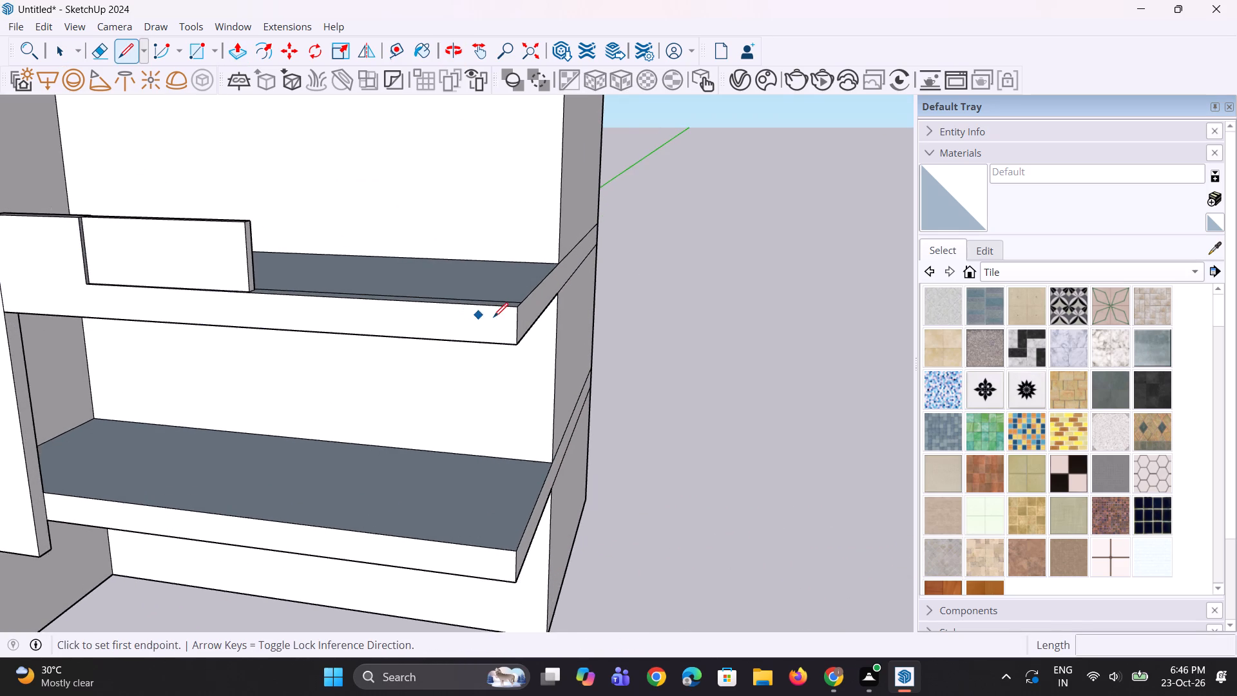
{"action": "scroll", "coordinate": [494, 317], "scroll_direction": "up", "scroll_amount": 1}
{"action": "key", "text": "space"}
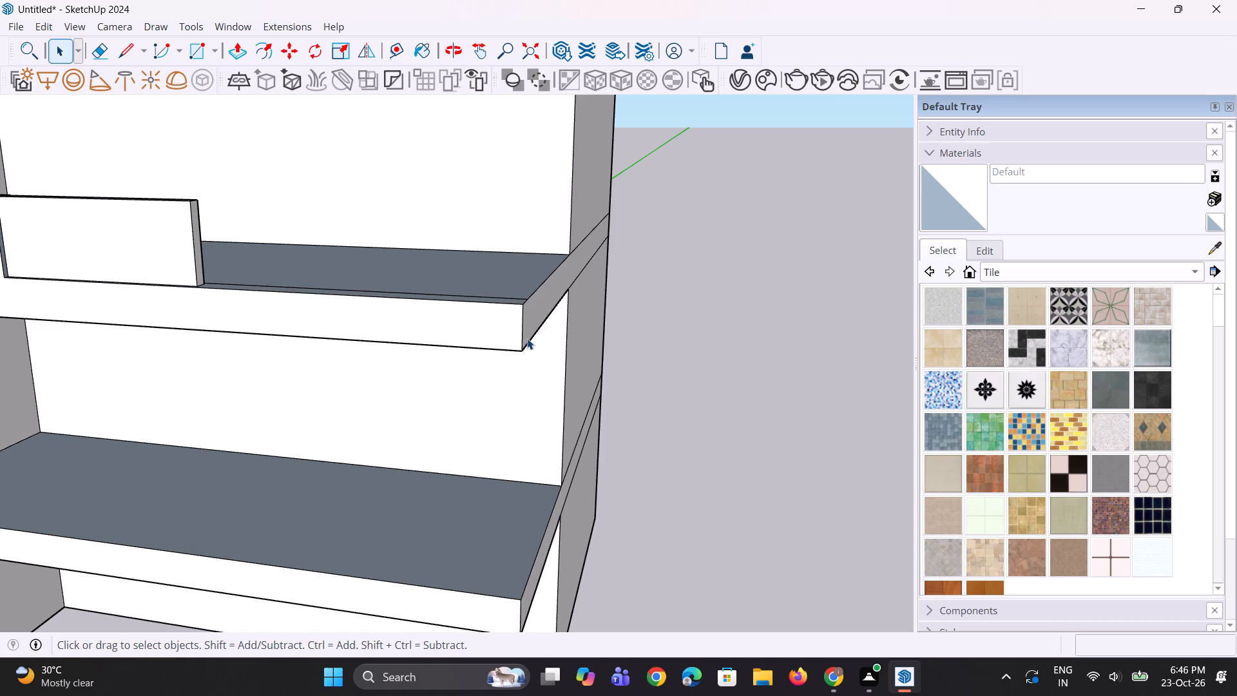
Copy the upper slab's front face about 5' 8 3/4" inward from its free end to mark off an end section.
{"action": "scroll", "coordinate": [528, 338], "scroll_direction": "up", "scroll_amount": 1}
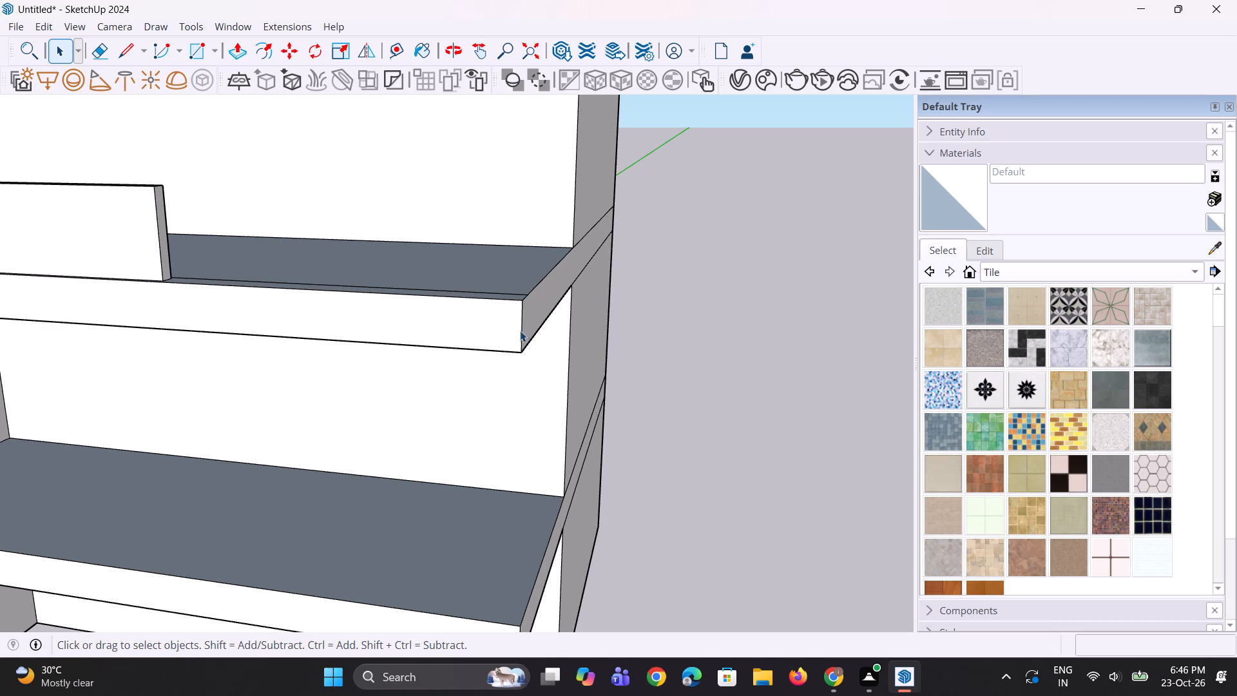
{"action": "left_click", "coordinate": [519, 331]}
{"action": "scroll", "coordinate": [517, 351], "scroll_direction": "up", "scroll_amount": 1}
{"action": "middle_click_drag", "start_coordinate": [517, 352], "coordinate": [550, 349]}
{"action": "key", "text": "m"}
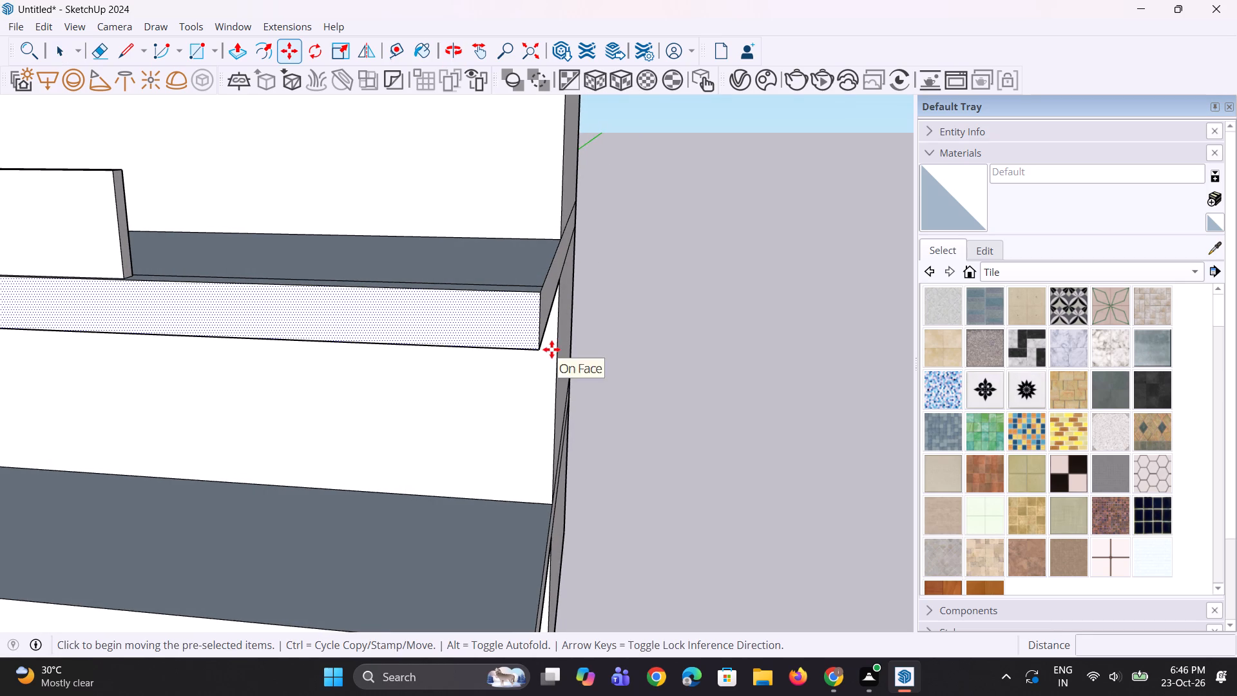
{"action": "left_click", "coordinate": [540, 350]}
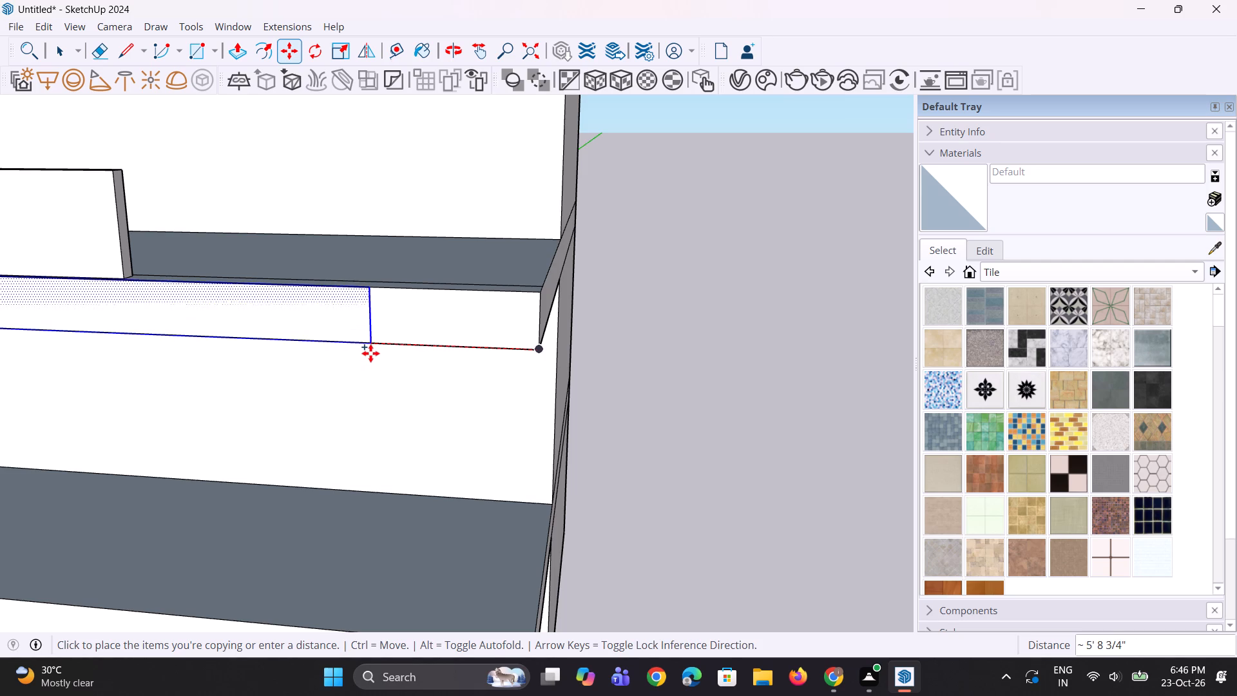
{"action": "left_click", "coordinate": [370, 353]}
{"action": "scroll", "coordinate": [343, 367], "scroll_direction": "down", "scroll_amount": 5}
{"action": "middle_click_drag", "start_coordinate": [343, 367], "coordinate": [338, 311]}
{"action": "scroll", "coordinate": [367, 279], "scroll_direction": "up", "scroll_amount": 3}
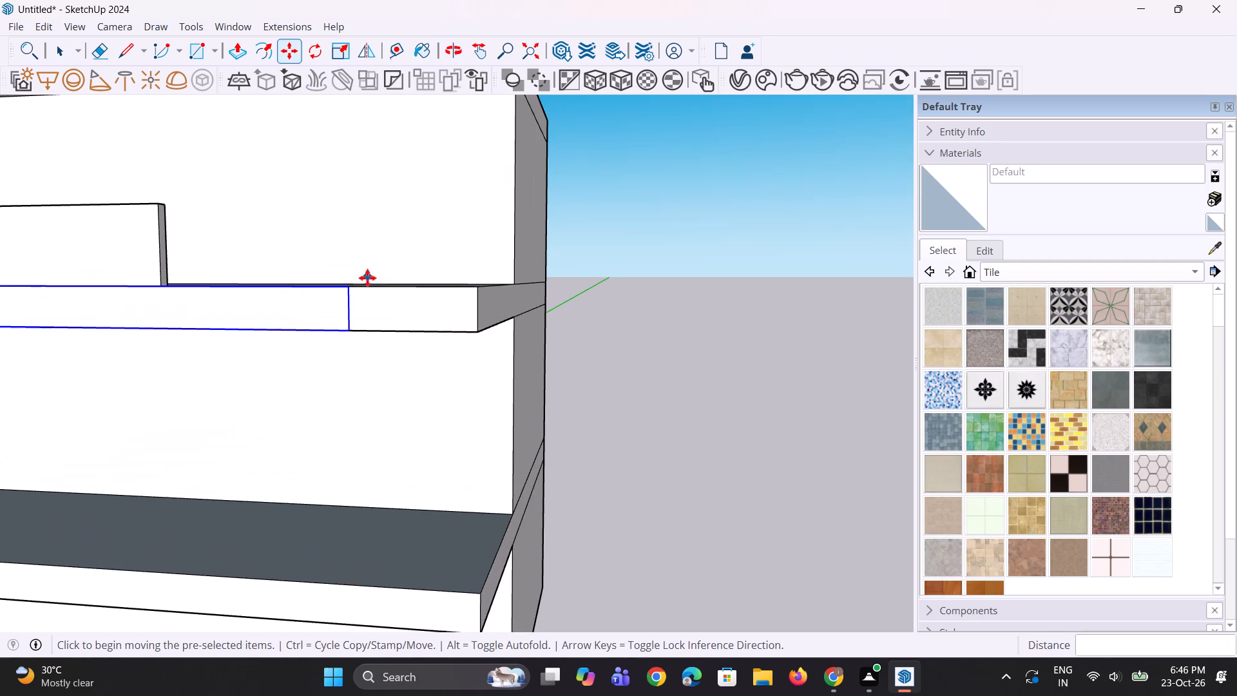
Draw a 1' 15/16" line across the upper slab's top front strip, starting from the top of the copied vertical edge.
{"action": "key", "text": "space"}
{"action": "key", "text": "space"}
{"action": "middle_click_drag", "start_coordinate": [375, 330], "coordinate": [354, 495]}
{"action": "scroll", "coordinate": [340, 405], "scroll_direction": "up", "scroll_amount": 1}
{"action": "key", "text": "l"}
{"action": "scroll", "coordinate": [352, 391], "scroll_direction": "up", "scroll_amount": 2}
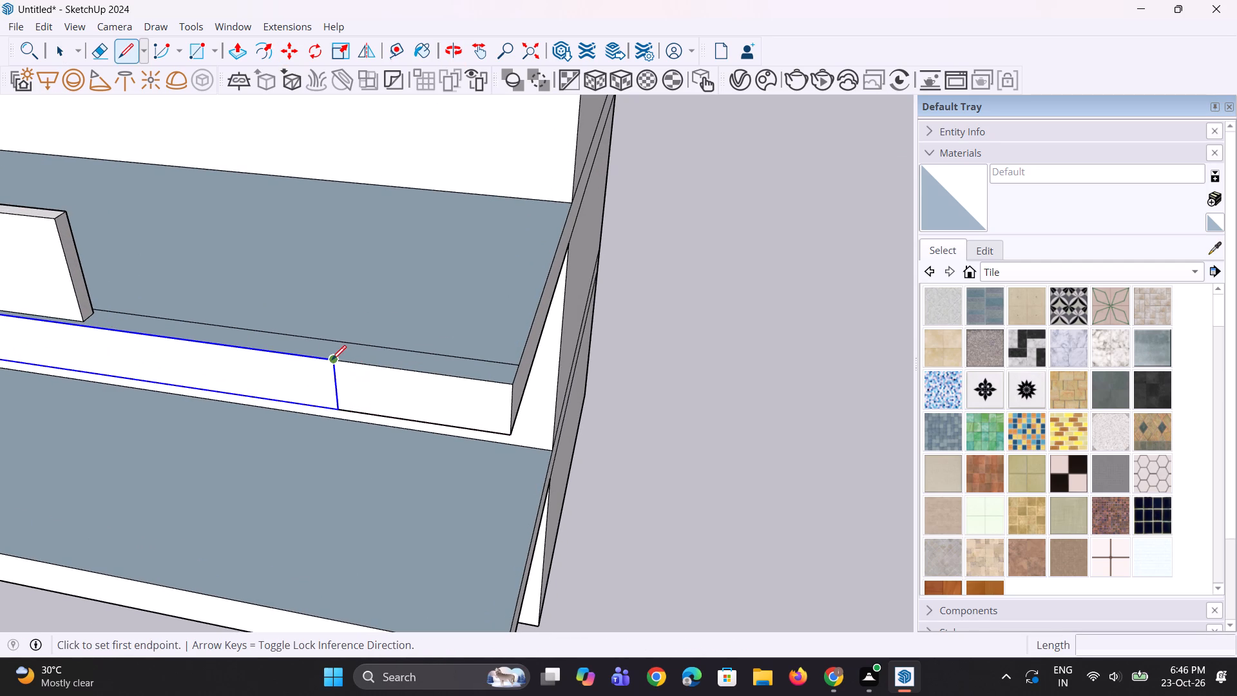
{"action": "left_click", "coordinate": [332, 360]}
{"action": "left_click", "coordinate": [339, 339]}
Pull the marked end section of the upper slab's front face outward 1' 9 15/16" with Push/Pull.
{"action": "scroll", "coordinate": [485, 405], "scroll_direction": "up", "scroll_amount": 2}
{"action": "middle_click_drag", "start_coordinate": [463, 419], "coordinate": [495, 44]}
{"action": "scroll", "coordinate": [389, 222], "scroll_direction": "down", "scroll_amount": 4}
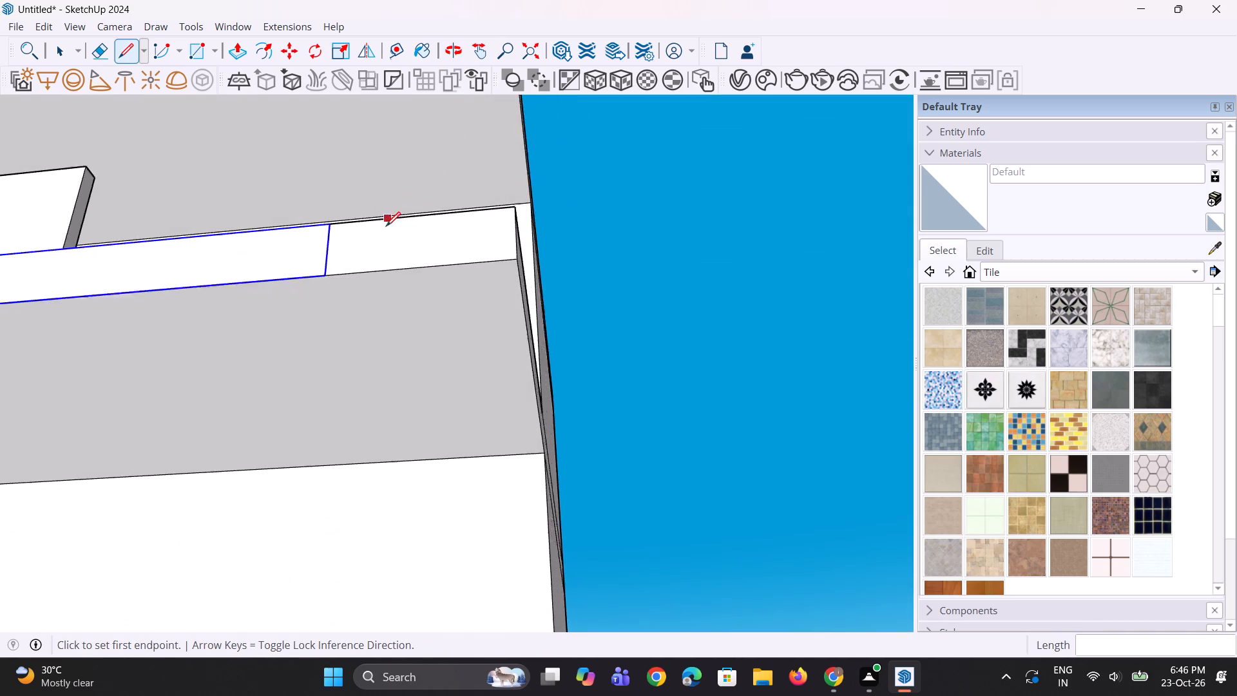
{"action": "scroll", "coordinate": [386, 226], "scroll_direction": "down", "scroll_amount": 1}
{"action": "middle_click_drag", "start_coordinate": [385, 242], "coordinate": [410, 387]}
{"action": "key", "text": "space"}
{"action": "key", "text": "space"}
{"action": "double_click", "coordinate": [618, 352]}
{"action": "middle_click_drag", "start_coordinate": [403, 307], "coordinate": [394, 368]}
{"action": "scroll", "coordinate": [397, 342], "scroll_direction": "down", "scroll_amount": 1}
{"action": "left_click", "coordinate": [393, 351]}
{"action": "middle_click_drag", "start_coordinate": [399, 362], "coordinate": [425, 228]}
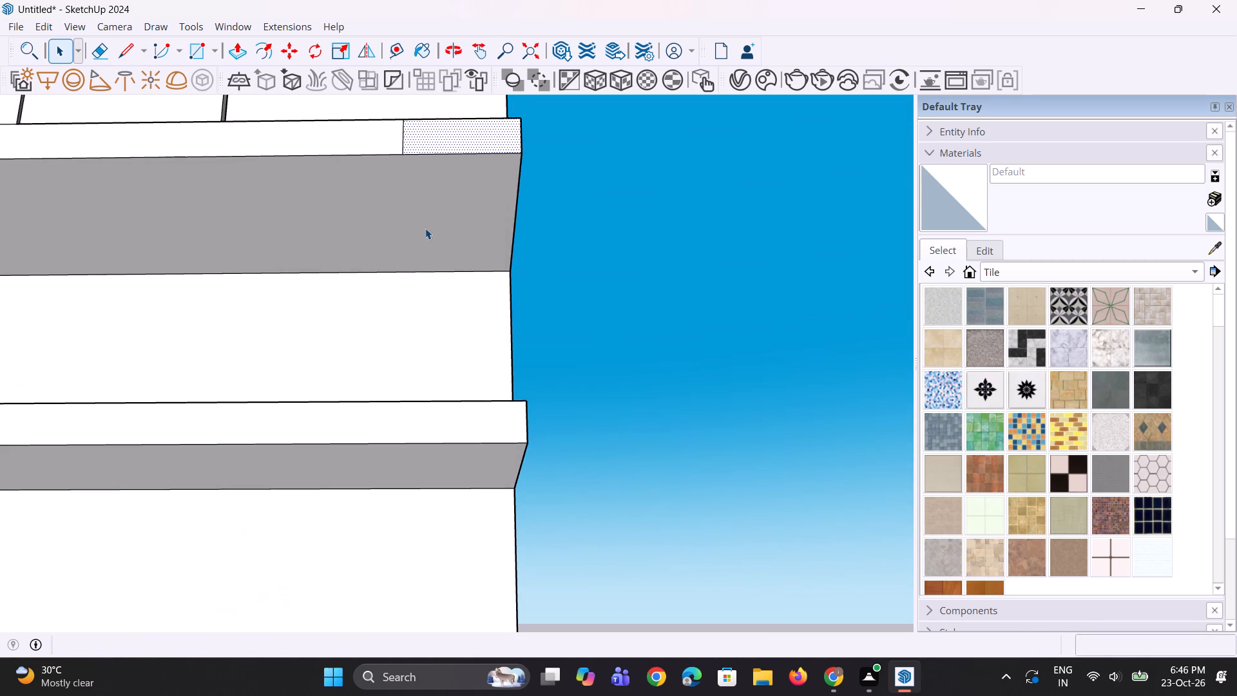
{"action": "scroll", "coordinate": [405, 238], "scroll_direction": "down", "scroll_amount": 3}
{"action": "middle_click_drag", "start_coordinate": [388, 245], "coordinate": [310, 260]}
{"action": "scroll", "coordinate": [310, 260], "scroll_direction": "down", "scroll_amount": 1}
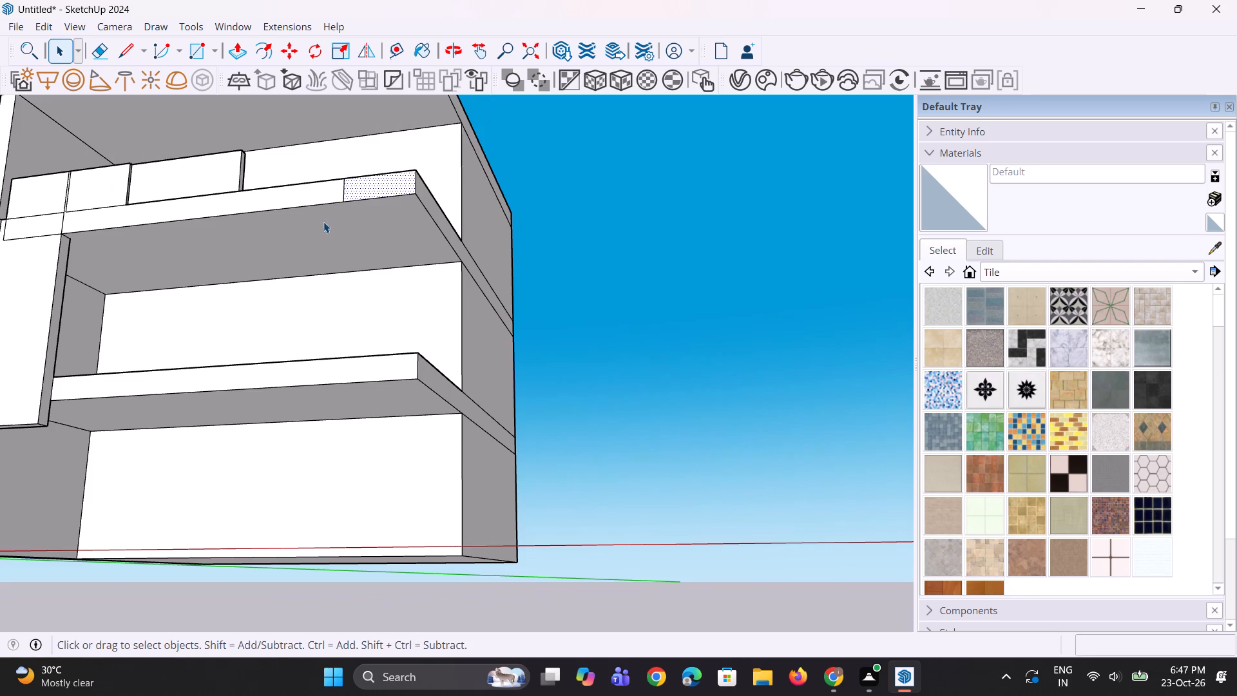
{"action": "scroll", "coordinate": [323, 220], "scroll_direction": "up", "scroll_amount": 2}
{"action": "middle_click_drag", "start_coordinate": [388, 203], "coordinate": [321, 438]}
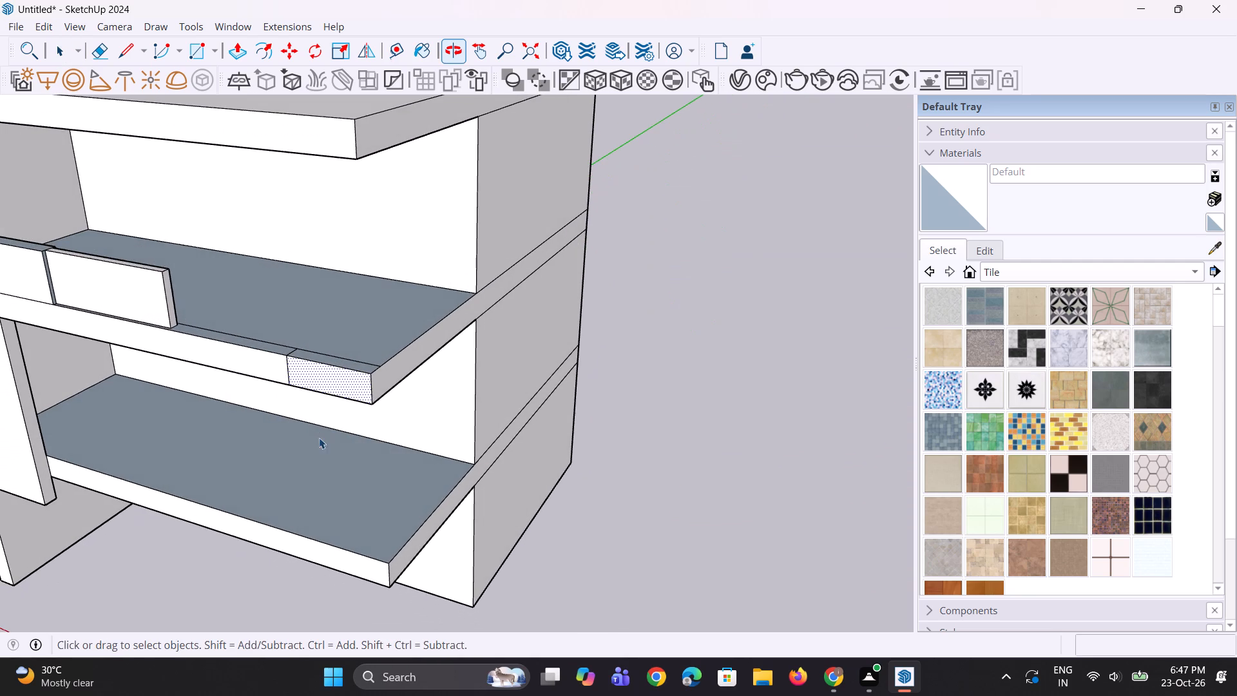
{"action": "key", "text": "p"}
{"action": "left_click", "coordinate": [325, 385]}
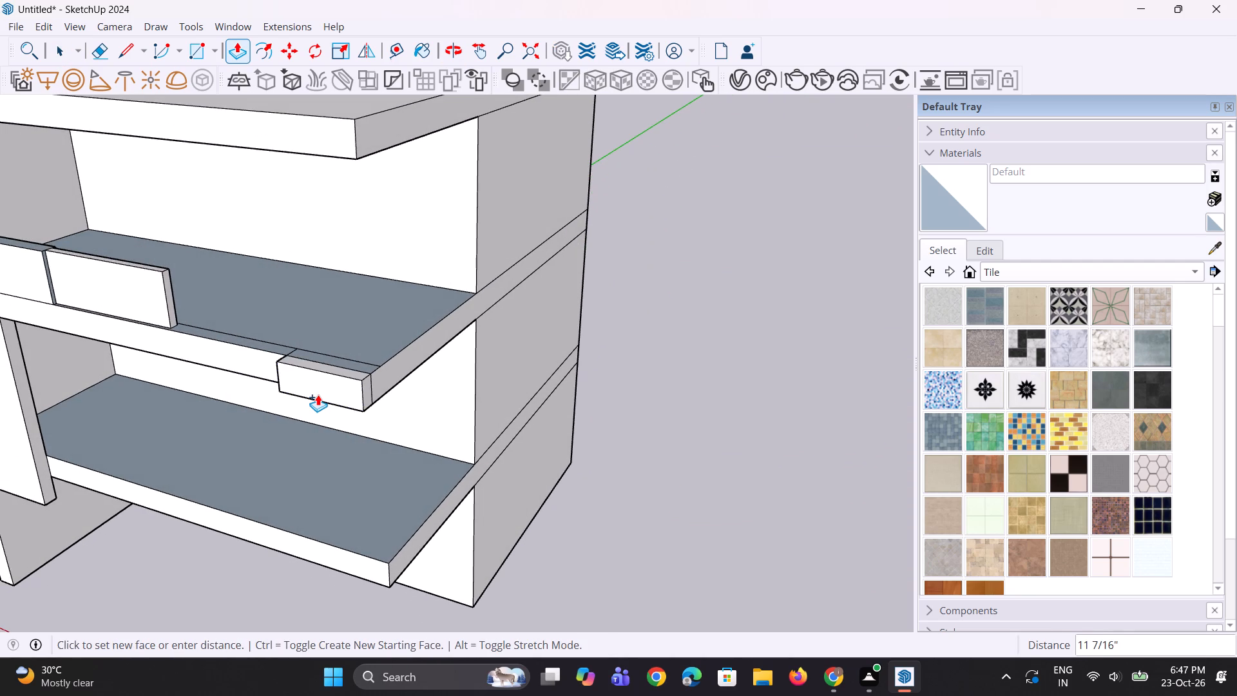
{"action": "left_click", "coordinate": [309, 403]}
Raise the projecting end block's top face up to the underside of the roof slab, making a column at the slab's free corner.
{"action": "middle_click_drag", "start_coordinate": [325, 409], "coordinate": [382, 244]}
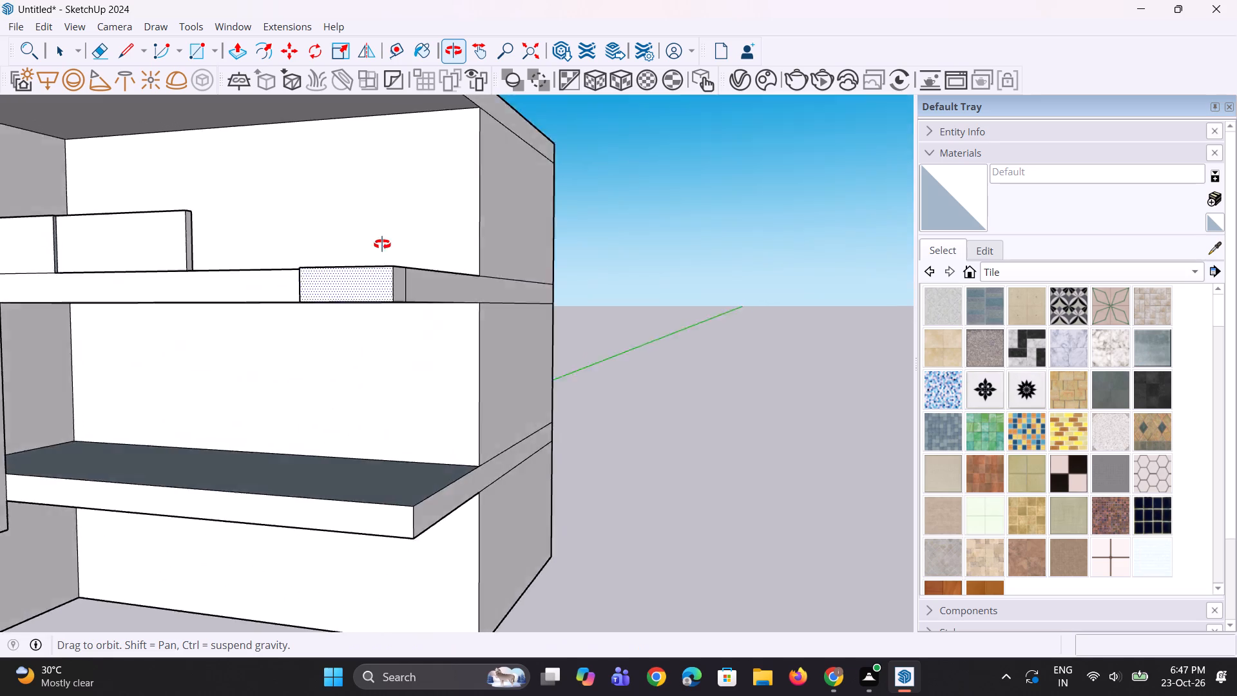
{"action": "middle_click_drag", "start_coordinate": [382, 244], "coordinate": [416, 184]}
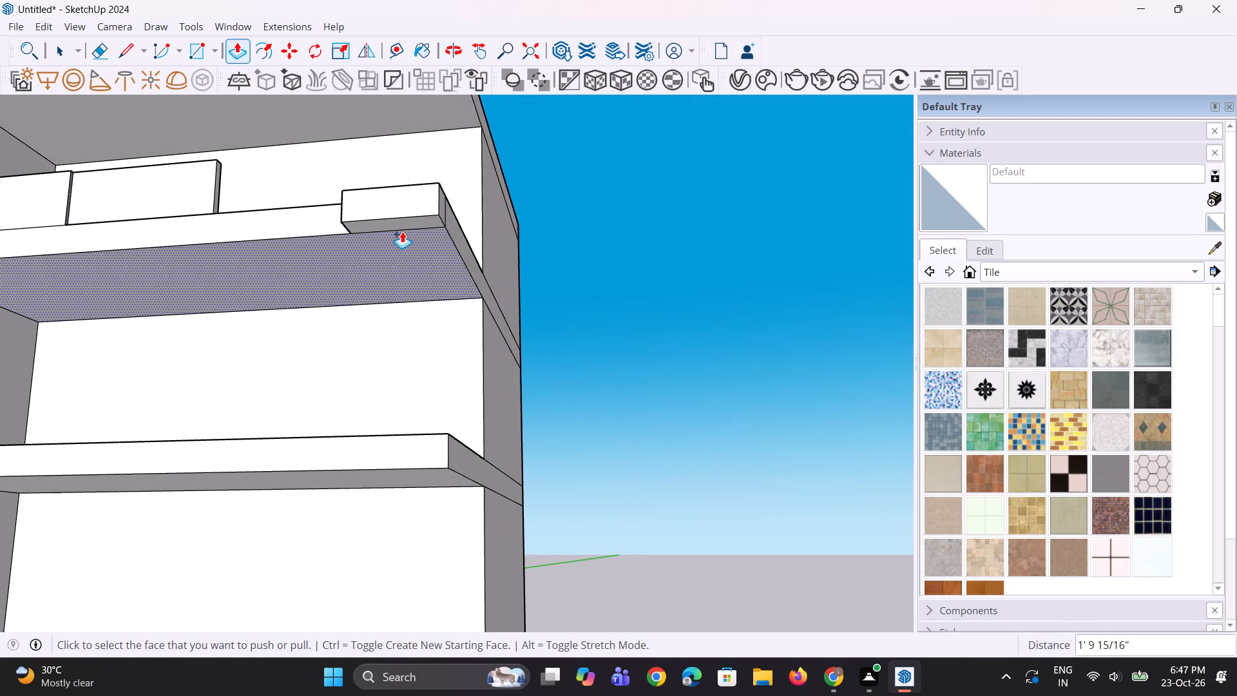
{"action": "scroll", "coordinate": [364, 237], "scroll_direction": "down", "scroll_amount": 7}
{"action": "middle_click_drag", "start_coordinate": [363, 237], "coordinate": [321, 386]}
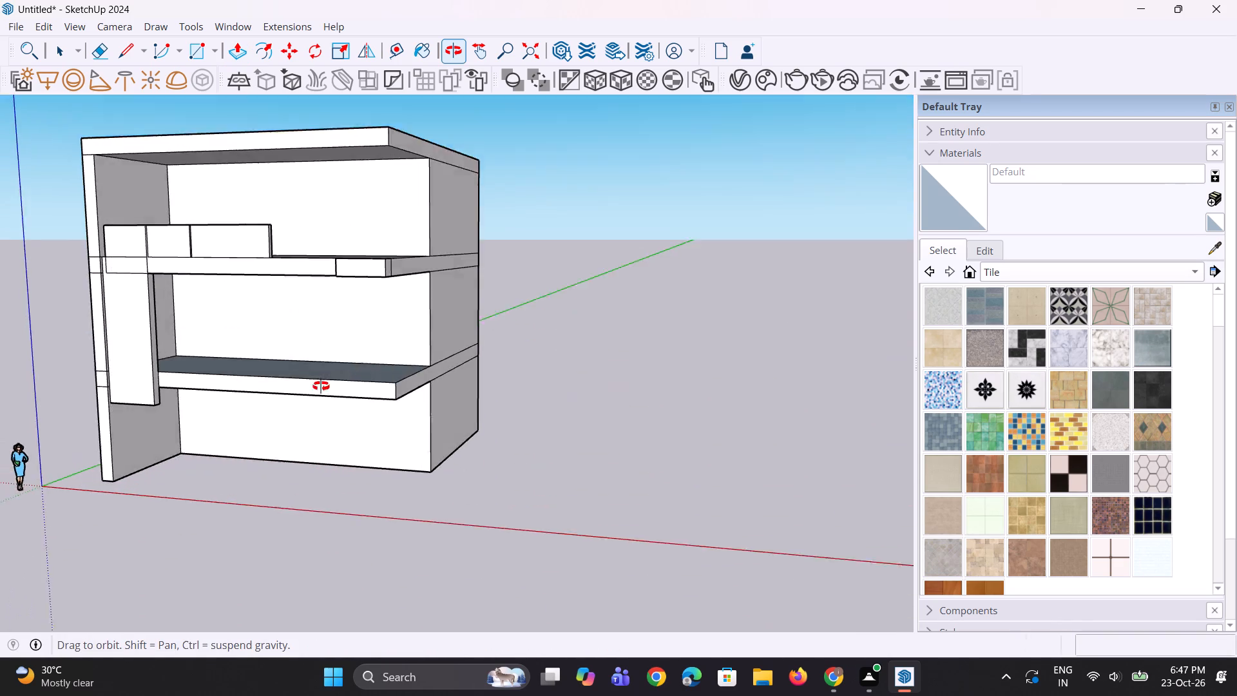
{"action": "middle_click_drag", "start_coordinate": [321, 386], "coordinate": [278, 438]}
{"action": "scroll", "coordinate": [305, 289], "scroll_direction": "up", "scroll_amount": 3}
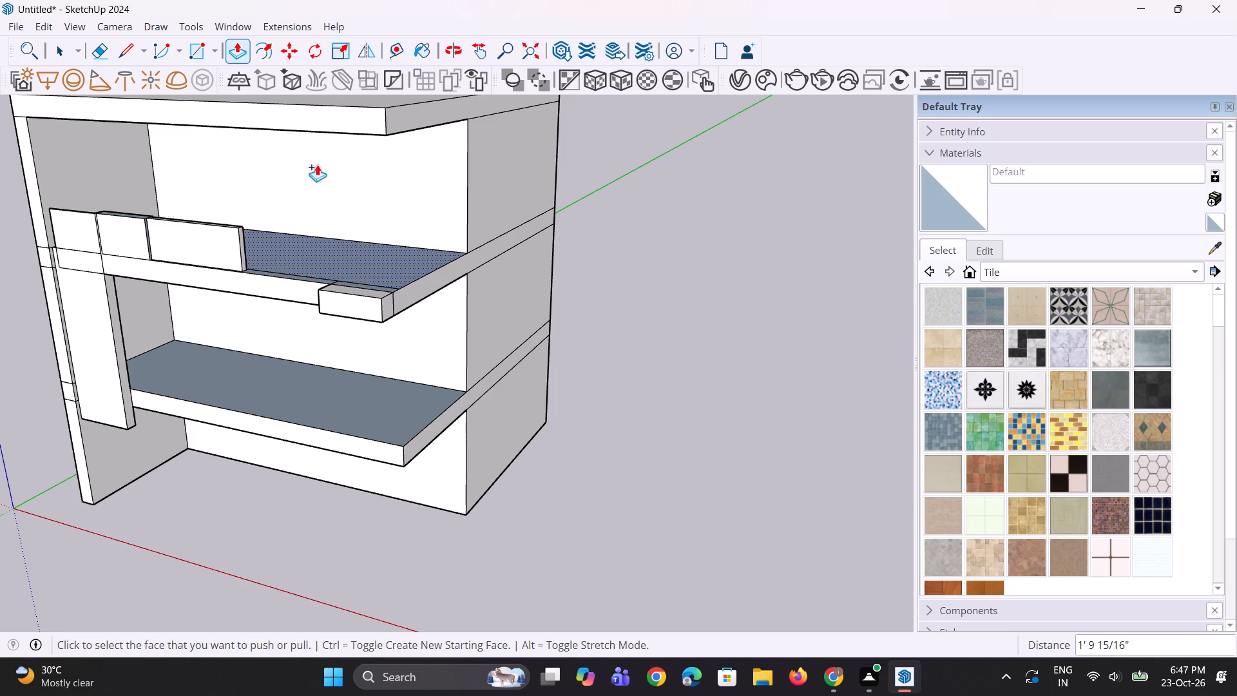
{"action": "scroll", "coordinate": [282, 131], "scroll_direction": "down", "scroll_amount": 3}
{"action": "middle_click_drag", "start_coordinate": [294, 340], "coordinate": [220, 353]}
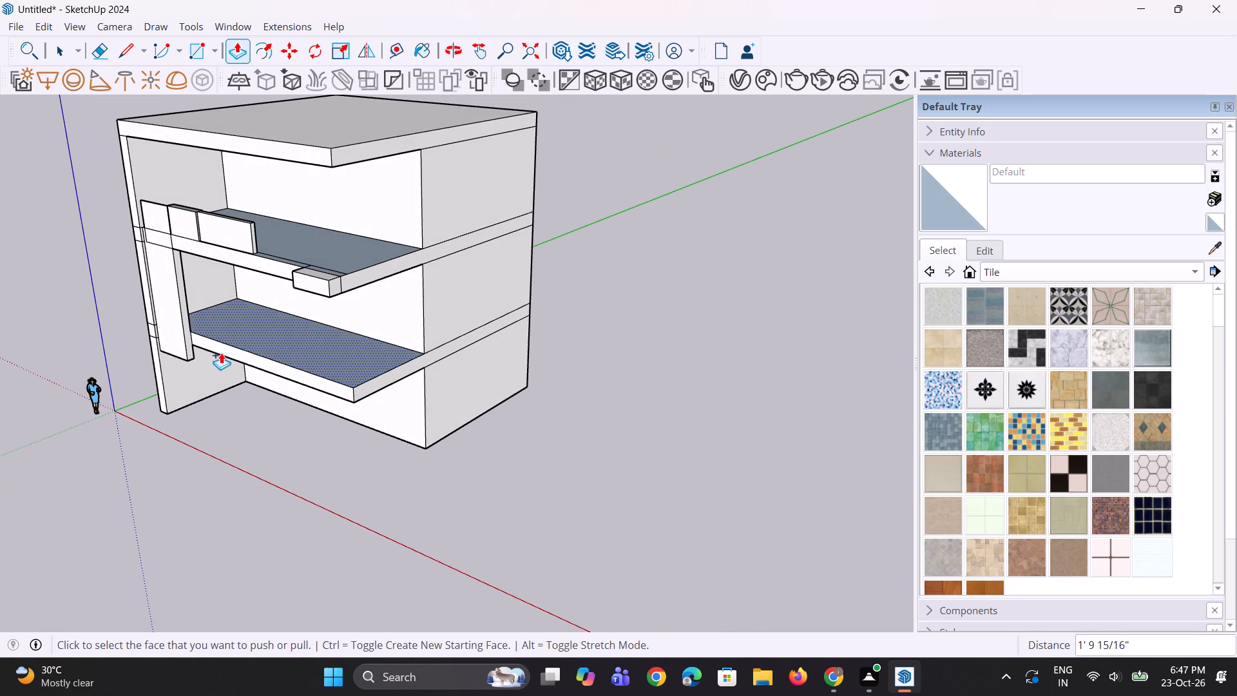
{"action": "scroll", "coordinate": [246, 314], "scroll_direction": "up", "scroll_amount": 1}
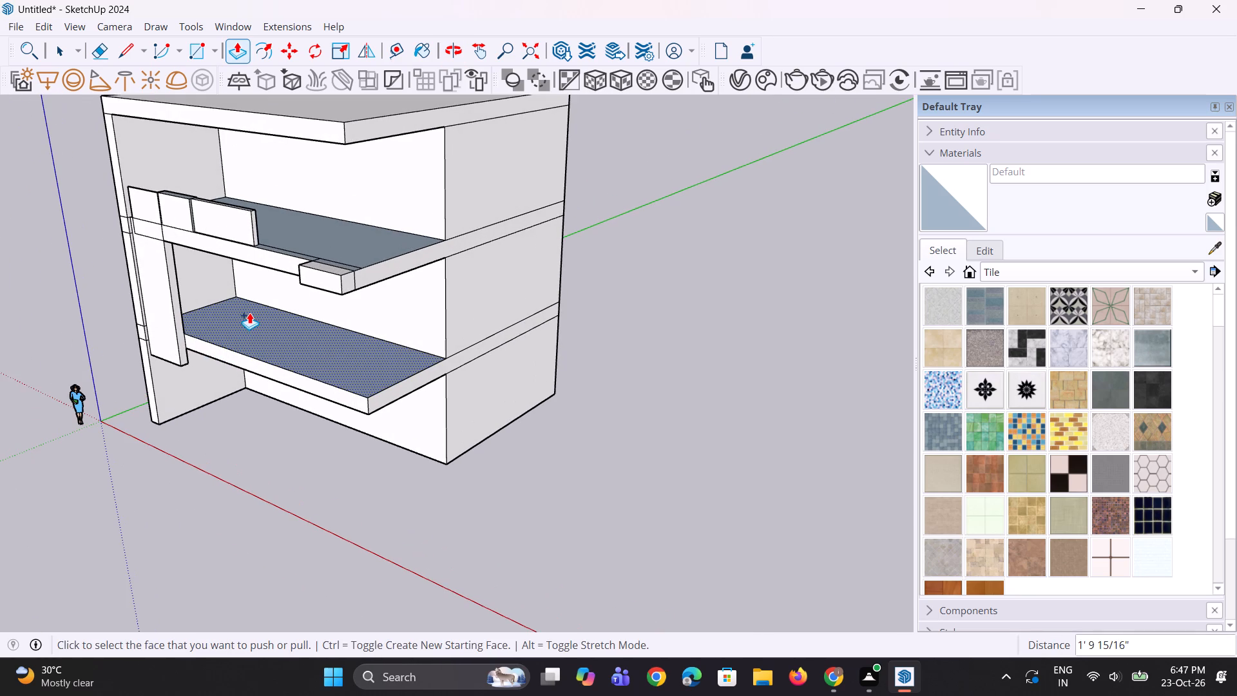
{"action": "scroll", "coordinate": [254, 303], "scroll_direction": "up", "scroll_amount": 5}
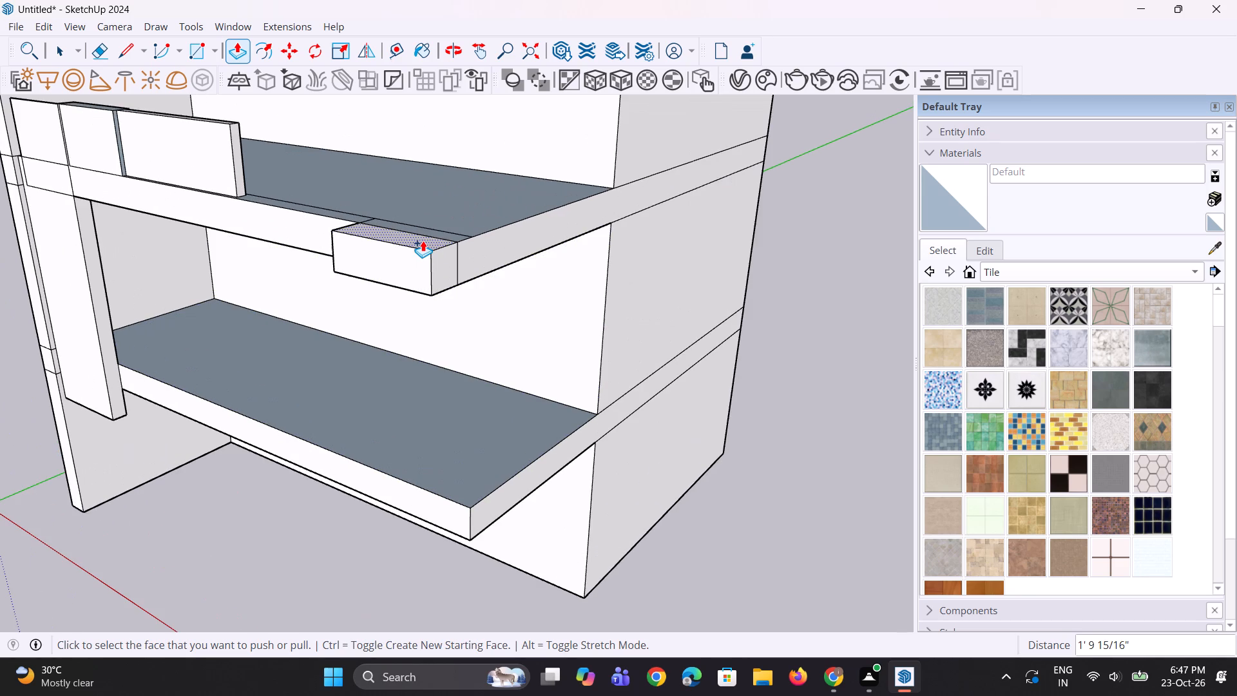
{"action": "left_click", "coordinate": [423, 240]}
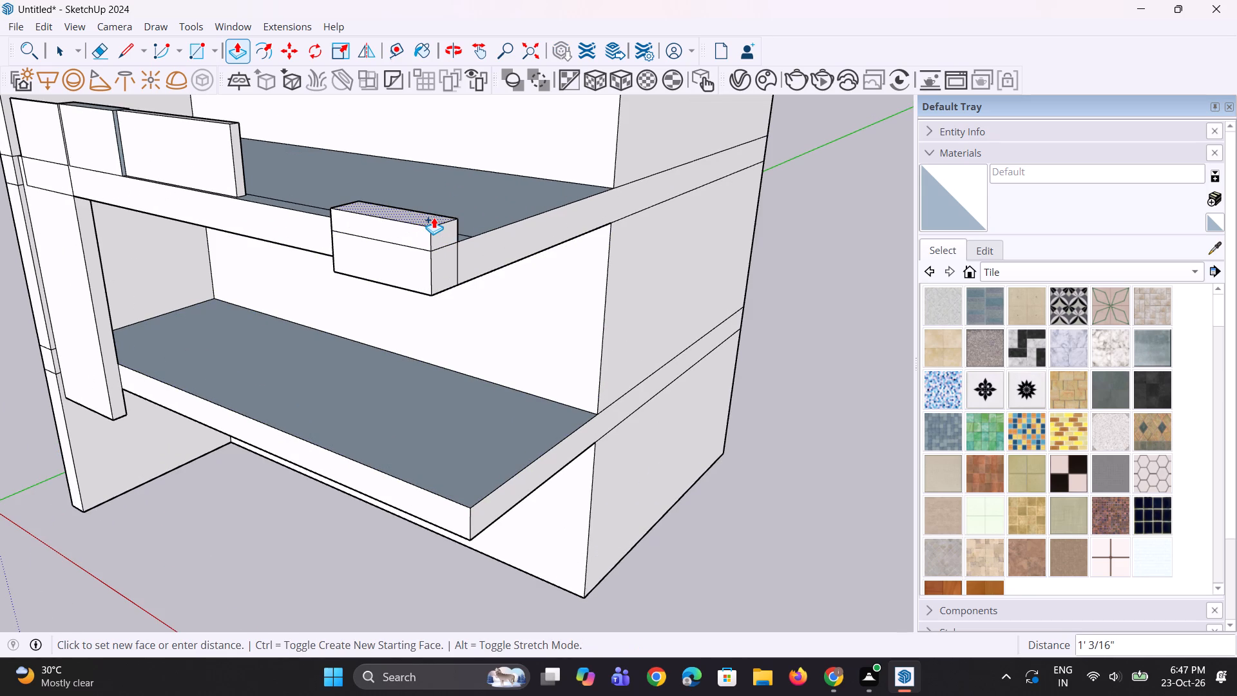
{"action": "scroll", "coordinate": [441, 204], "scroll_direction": "down", "scroll_amount": 8}
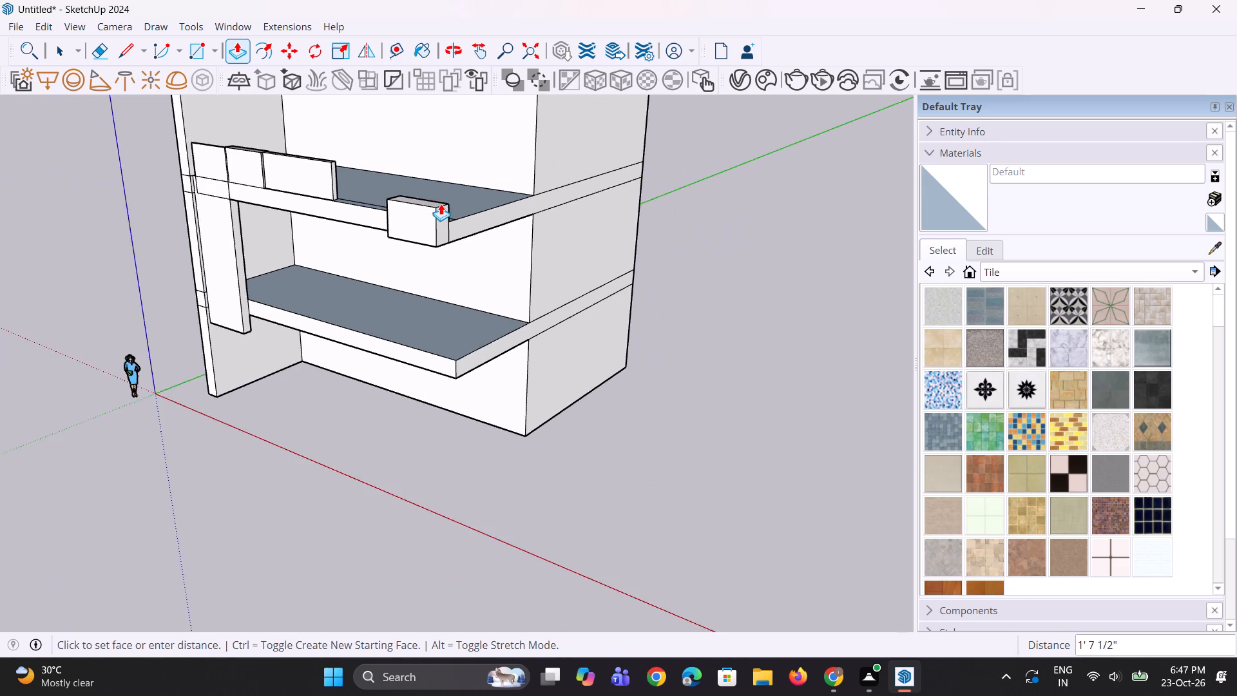
{"action": "scroll", "coordinate": [441, 204], "scroll_direction": "down", "scroll_amount": 4}
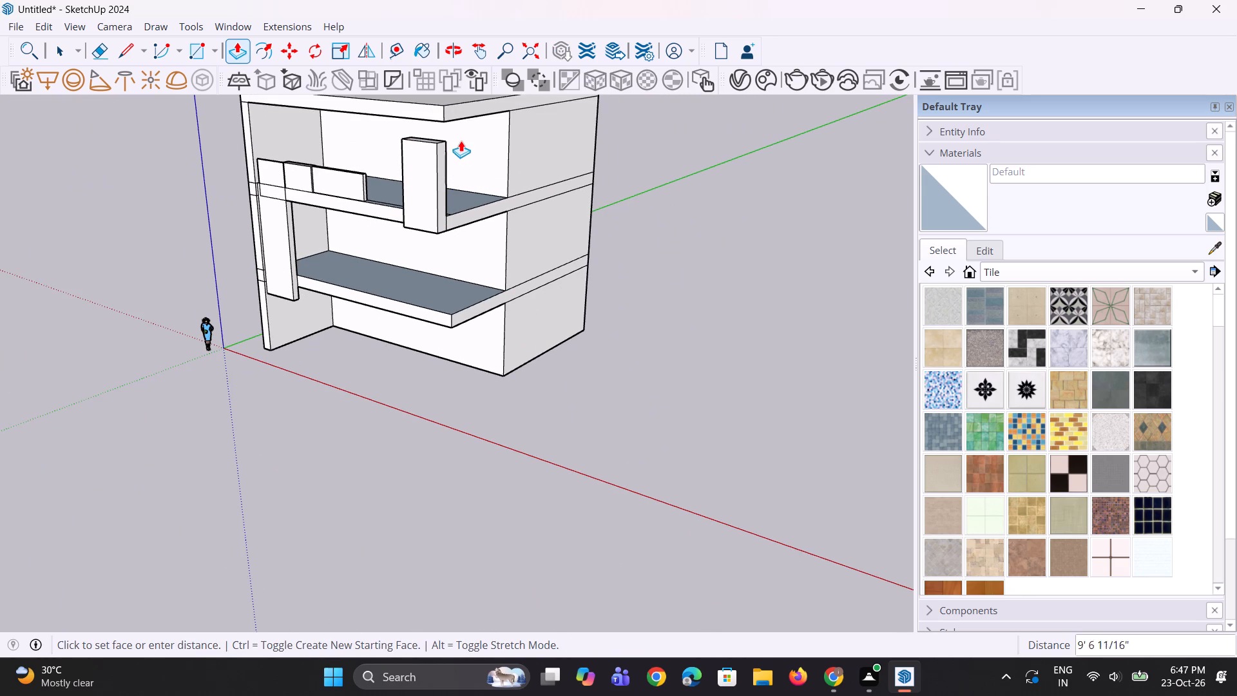
{"action": "left_click", "coordinate": [443, 117]}
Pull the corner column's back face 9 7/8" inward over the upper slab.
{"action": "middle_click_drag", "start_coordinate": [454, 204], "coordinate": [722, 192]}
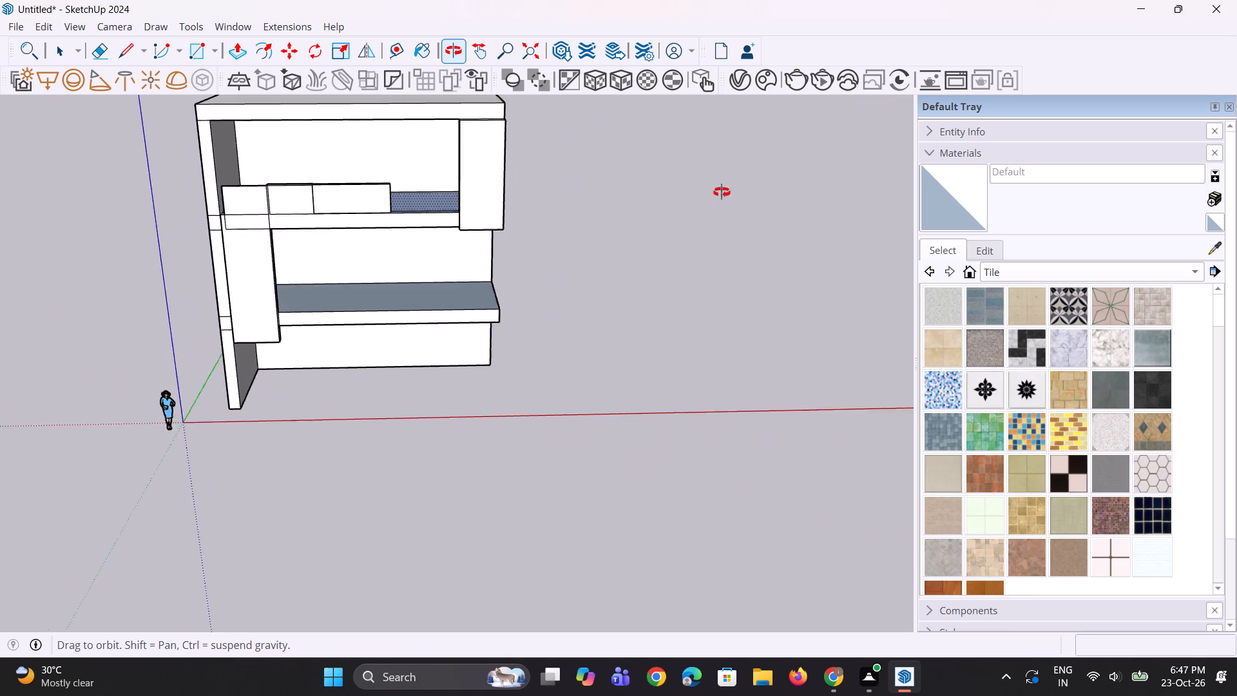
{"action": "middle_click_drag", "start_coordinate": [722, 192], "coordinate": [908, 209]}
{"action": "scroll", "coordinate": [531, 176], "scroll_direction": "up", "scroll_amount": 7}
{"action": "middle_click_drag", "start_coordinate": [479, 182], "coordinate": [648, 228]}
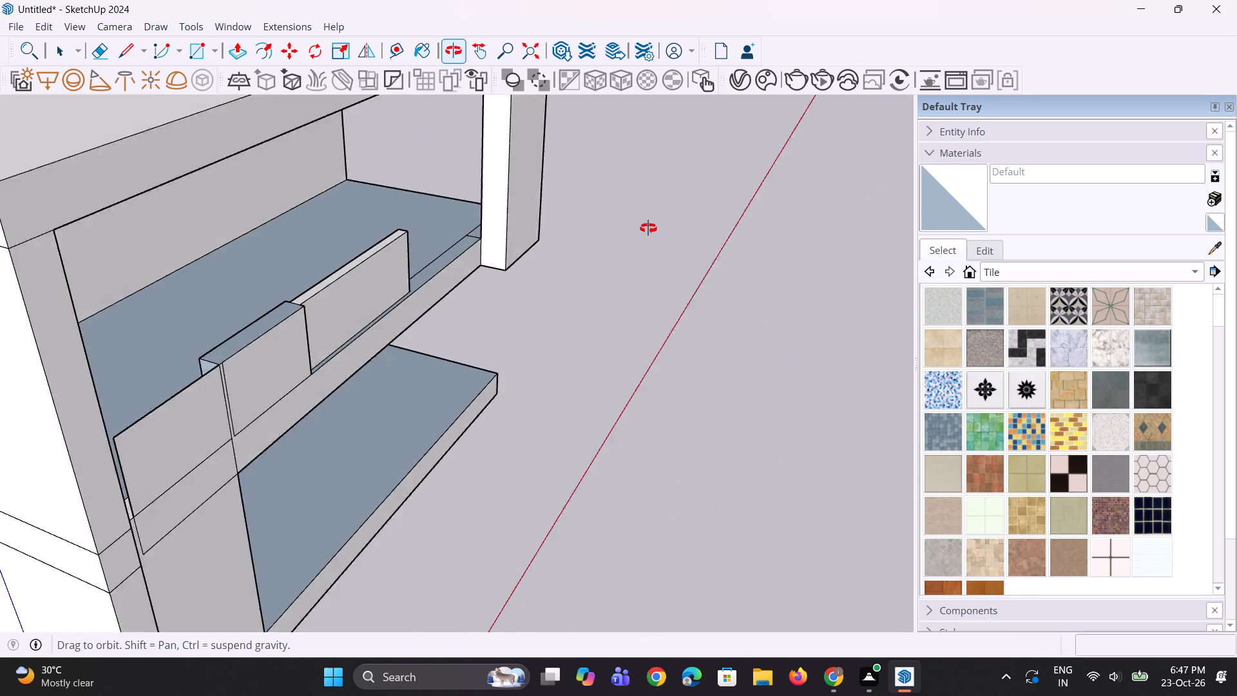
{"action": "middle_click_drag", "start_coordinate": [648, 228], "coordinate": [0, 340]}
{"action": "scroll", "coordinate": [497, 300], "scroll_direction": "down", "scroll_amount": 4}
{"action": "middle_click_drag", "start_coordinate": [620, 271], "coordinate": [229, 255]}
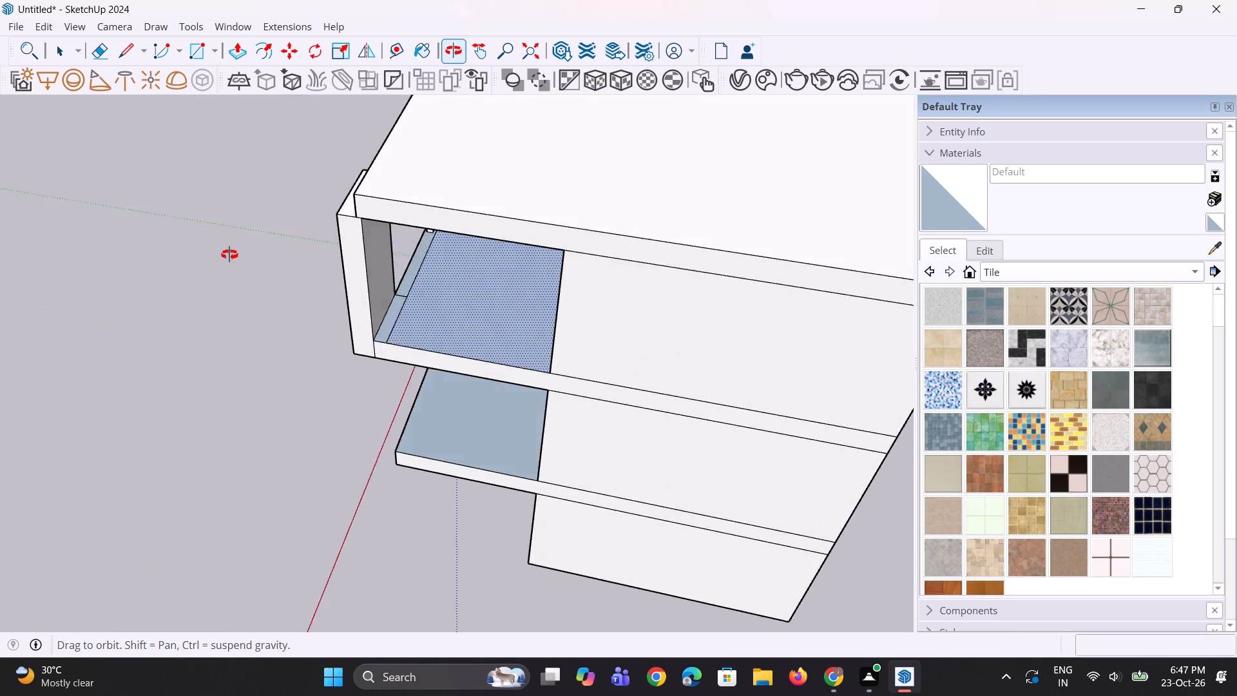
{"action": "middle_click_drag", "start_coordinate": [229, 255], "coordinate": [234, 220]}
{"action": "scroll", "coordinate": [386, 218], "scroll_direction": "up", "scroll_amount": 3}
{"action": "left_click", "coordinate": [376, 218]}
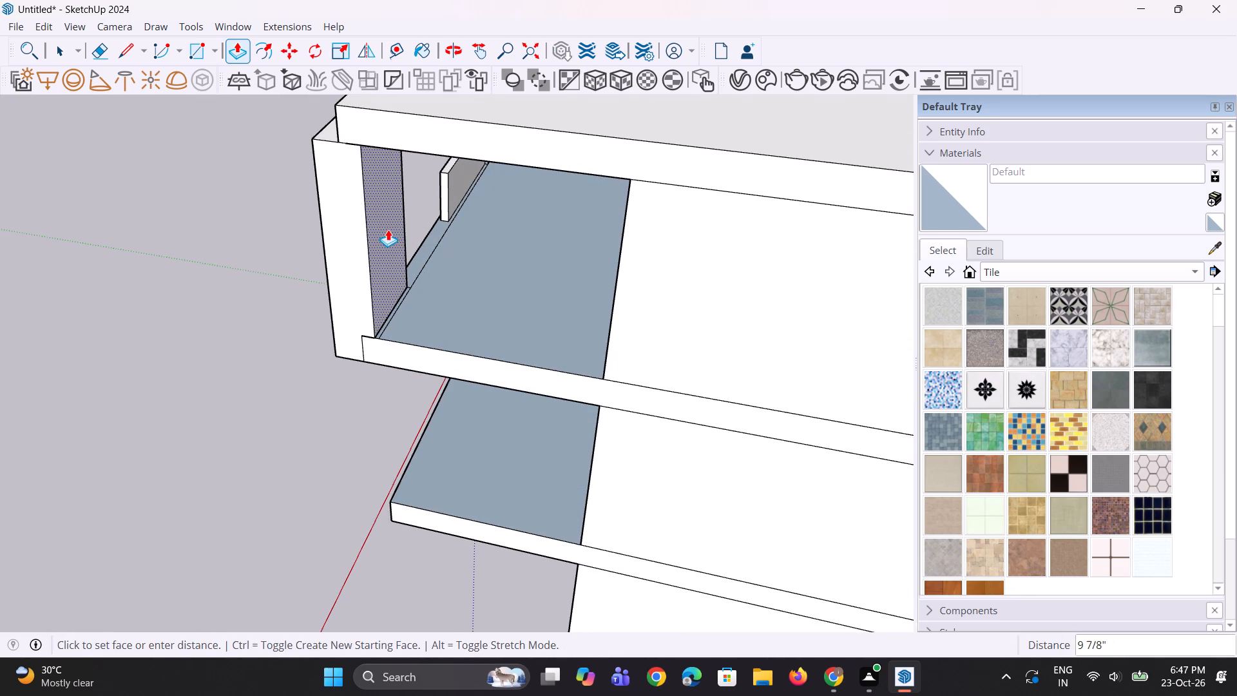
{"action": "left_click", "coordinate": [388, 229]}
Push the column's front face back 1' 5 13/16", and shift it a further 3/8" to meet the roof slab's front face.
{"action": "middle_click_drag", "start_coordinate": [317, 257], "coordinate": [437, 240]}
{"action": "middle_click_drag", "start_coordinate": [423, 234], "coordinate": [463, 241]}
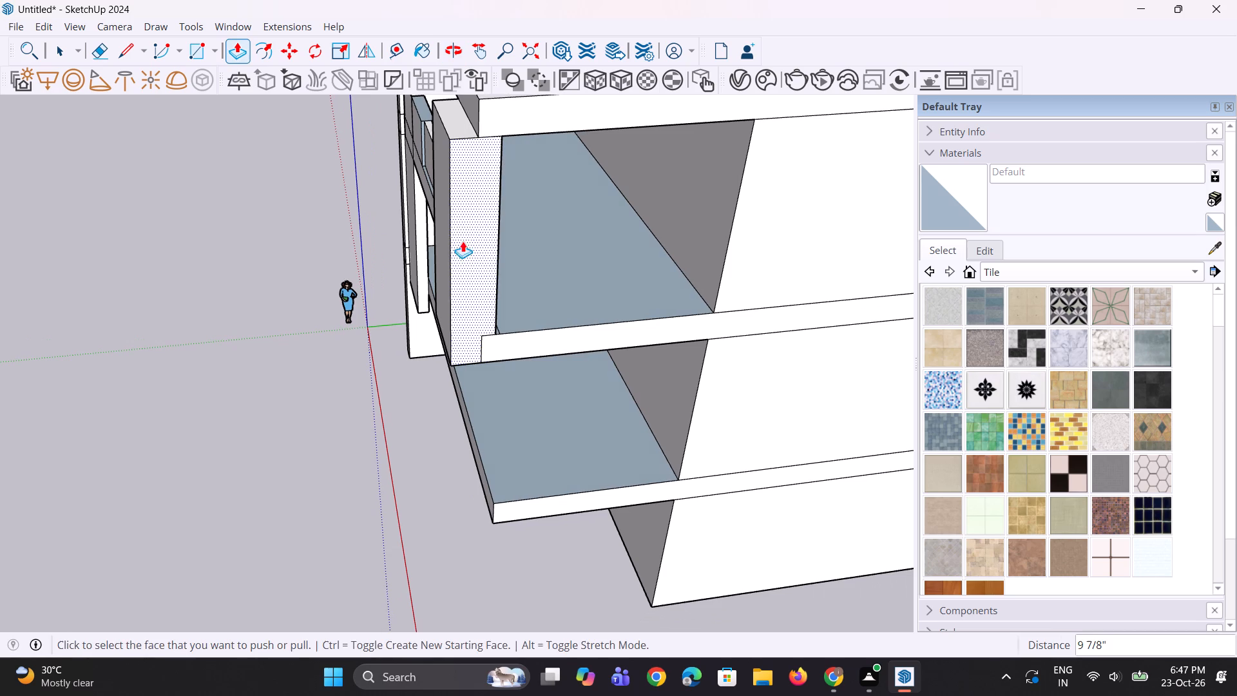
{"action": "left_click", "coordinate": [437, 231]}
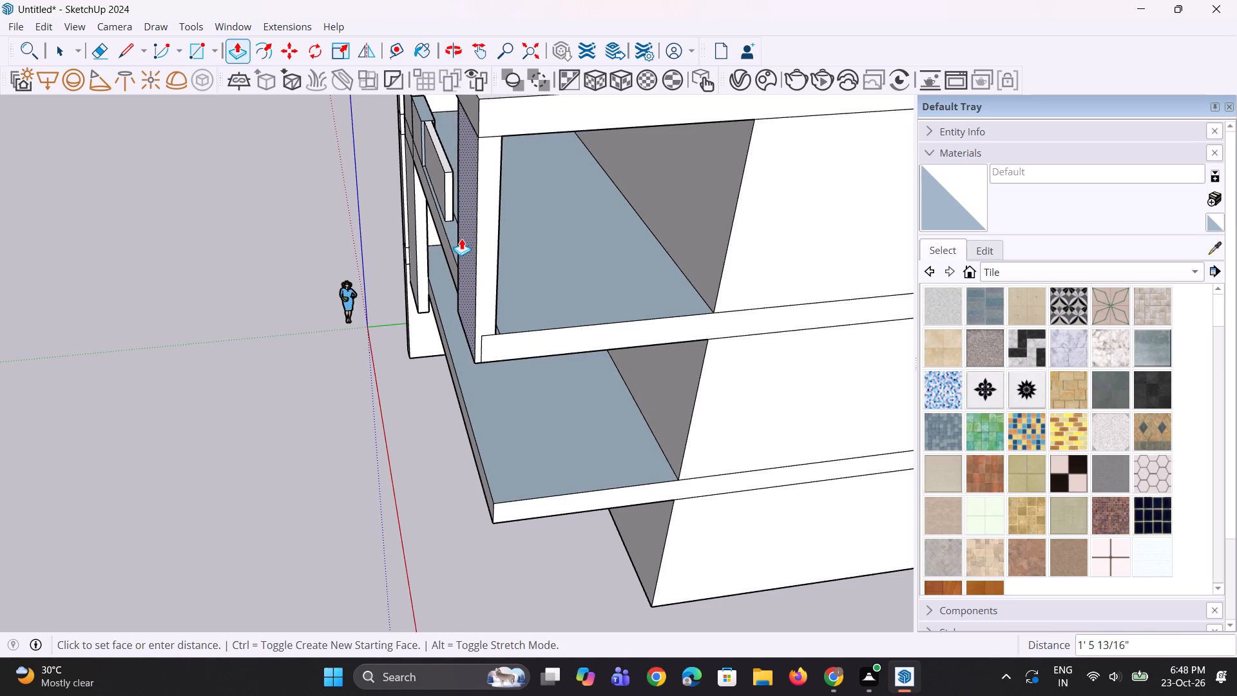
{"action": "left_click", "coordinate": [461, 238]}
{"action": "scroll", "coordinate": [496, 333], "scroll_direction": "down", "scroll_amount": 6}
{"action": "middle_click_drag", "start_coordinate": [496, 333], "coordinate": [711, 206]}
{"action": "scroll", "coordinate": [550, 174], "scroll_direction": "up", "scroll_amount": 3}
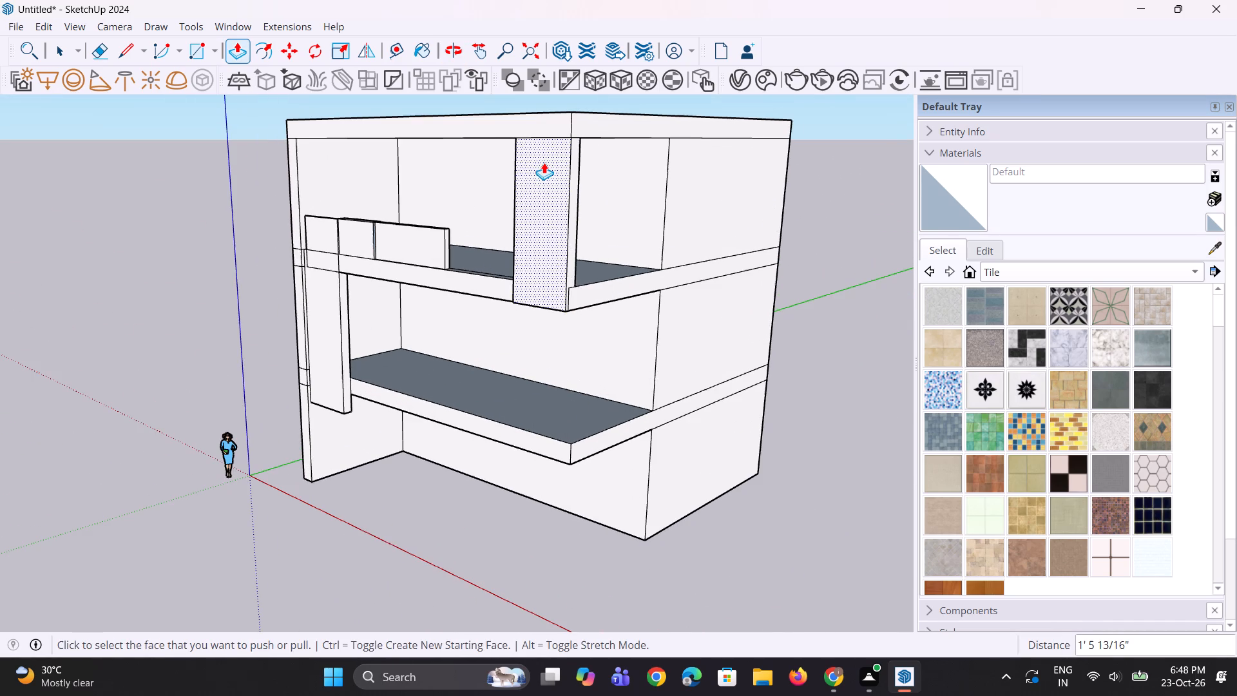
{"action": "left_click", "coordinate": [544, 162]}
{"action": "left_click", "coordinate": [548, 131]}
Examine the column's base and underside where it meets the upper slab.
{"action": "scroll", "coordinate": [539, 242], "scroll_direction": "down", "scroll_amount": 5}
{"action": "middle_click_drag", "start_coordinate": [539, 242], "coordinate": [519, 243]}
{"action": "scroll", "coordinate": [519, 243], "scroll_direction": "up", "scroll_amount": 4}
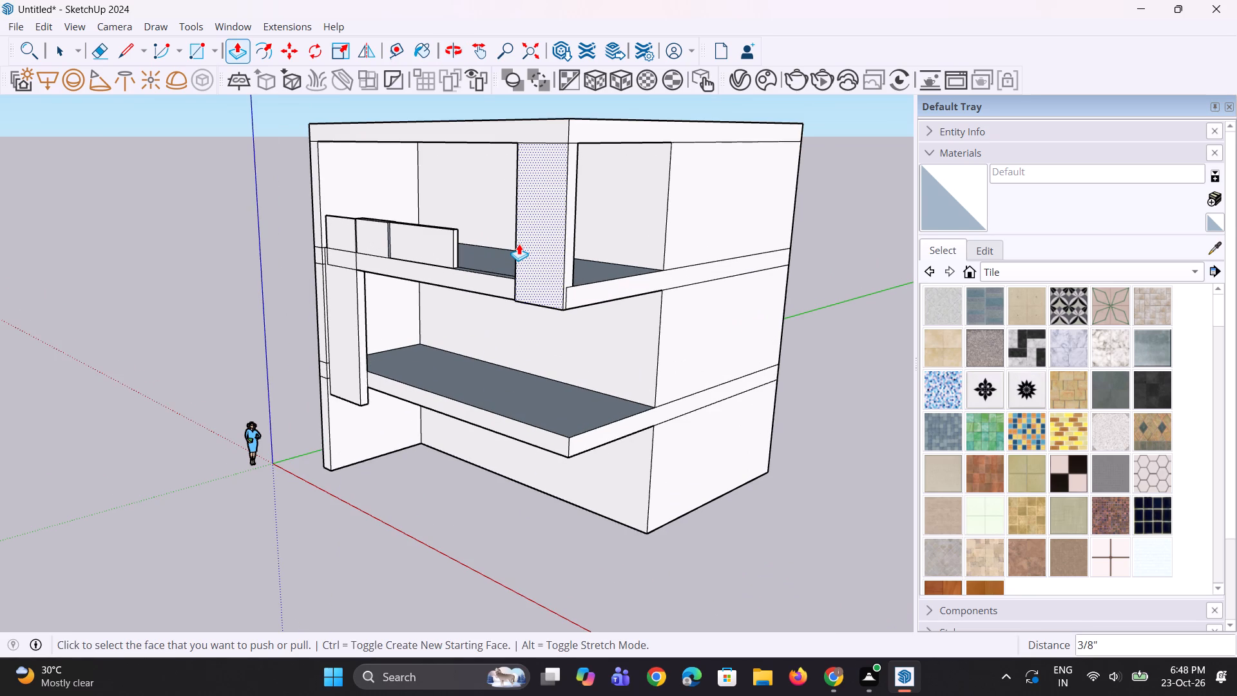
{"action": "scroll", "coordinate": [519, 244], "scroll_direction": "up", "scroll_amount": 5}
{"action": "middle_click_drag", "start_coordinate": [519, 244], "coordinate": [521, 129]}
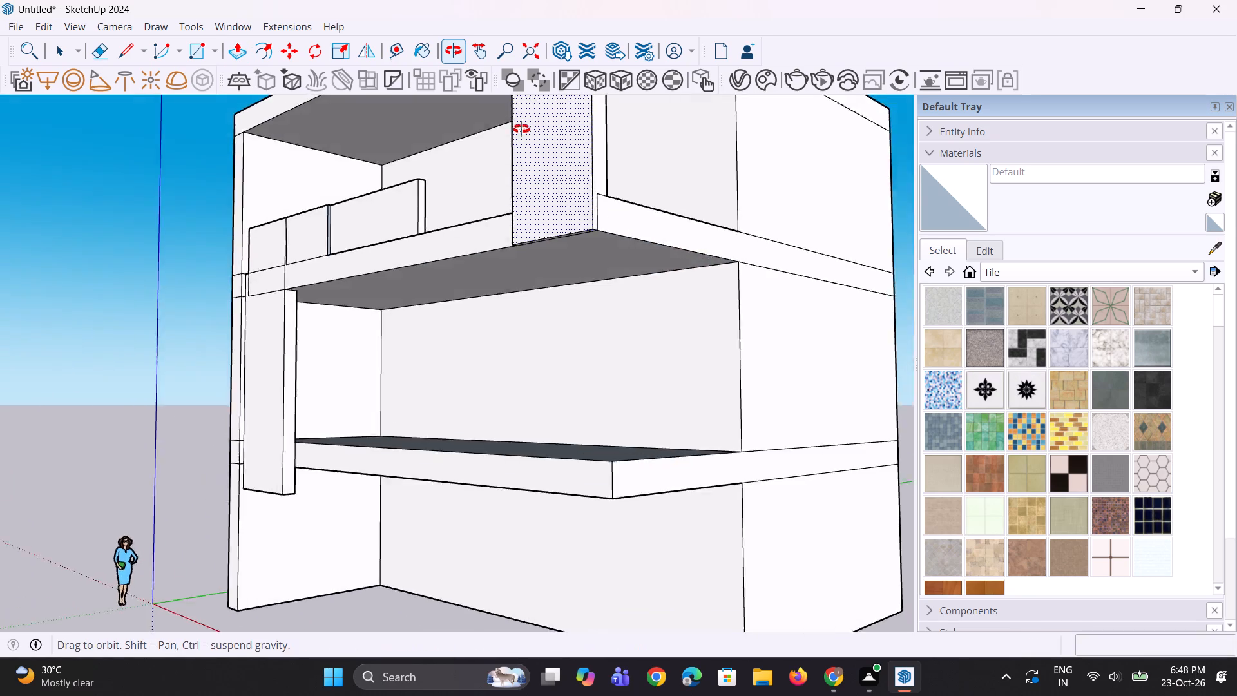
{"action": "middle_click_drag", "start_coordinate": [521, 129], "coordinate": [452, 164]}
{"action": "scroll", "coordinate": [472, 194], "scroll_direction": "up", "scroll_amount": 6}
{"action": "middle_click_drag", "start_coordinate": [571, 253], "coordinate": [571, 167]}
{"action": "scroll", "coordinate": [501, 218], "scroll_direction": "up", "scroll_amount": 2}
{"action": "middle_click_drag", "start_coordinate": [526, 199], "coordinate": [511, 215]}
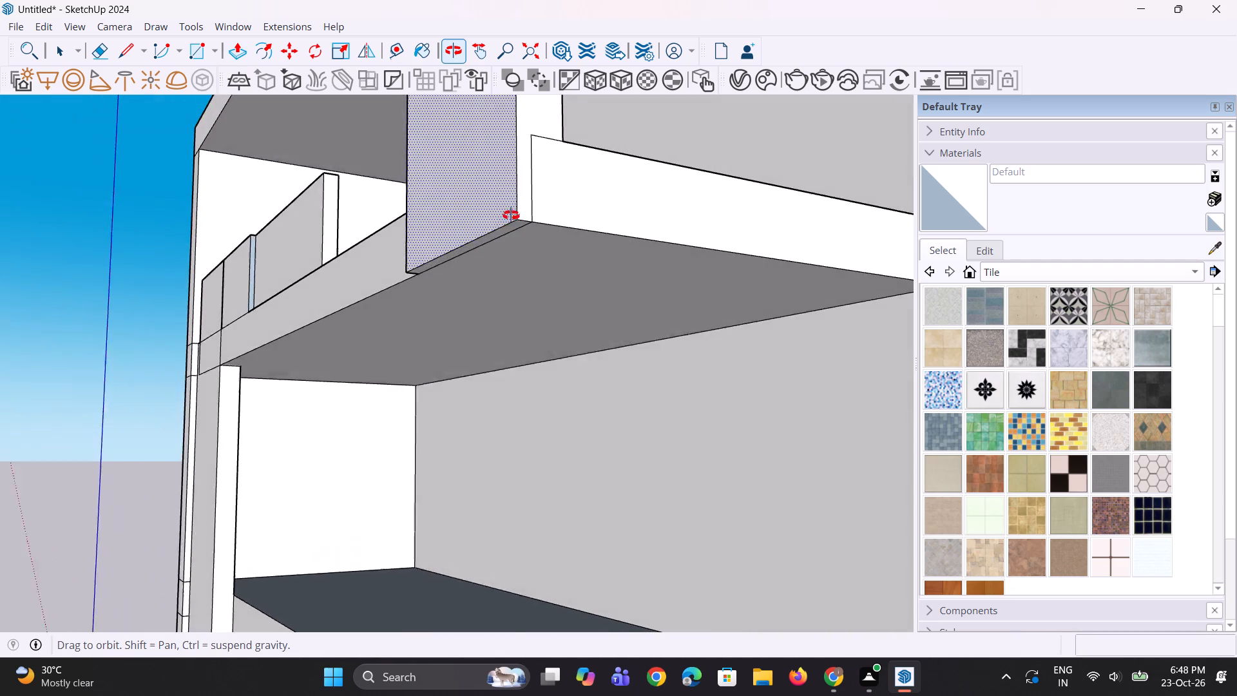
{"action": "middle_click_drag", "start_coordinate": [511, 215], "coordinate": [512, 213]}
{"action": "middle_click_drag", "start_coordinate": [501, 221], "coordinate": [497, 240]}
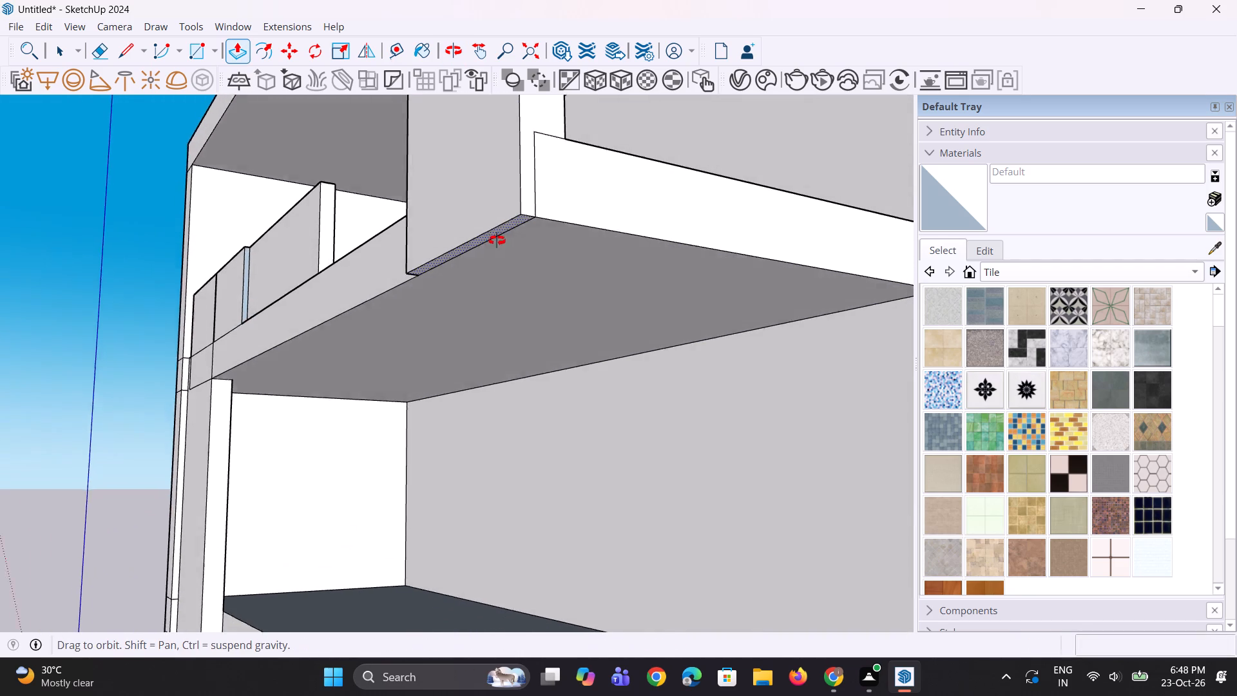
{"action": "middle_click_drag", "start_coordinate": [497, 240], "coordinate": [485, 360]}
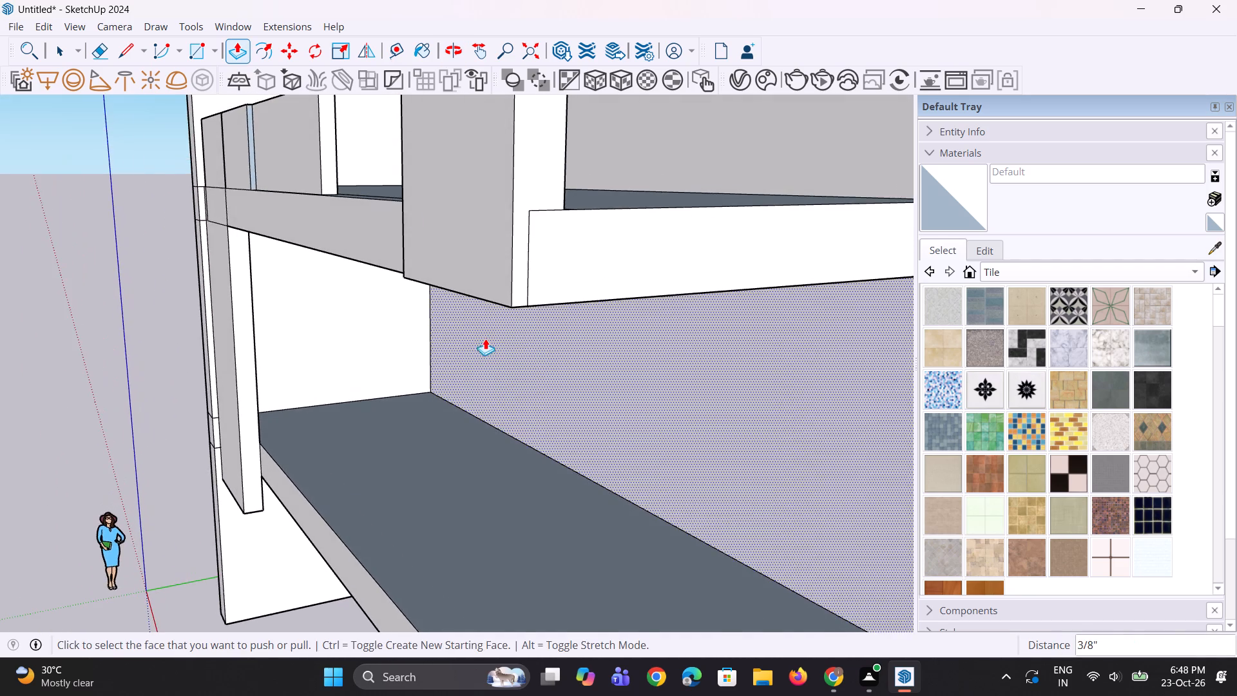
{"action": "scroll", "coordinate": [485, 337], "scroll_direction": "down", "scroll_amount": 7}
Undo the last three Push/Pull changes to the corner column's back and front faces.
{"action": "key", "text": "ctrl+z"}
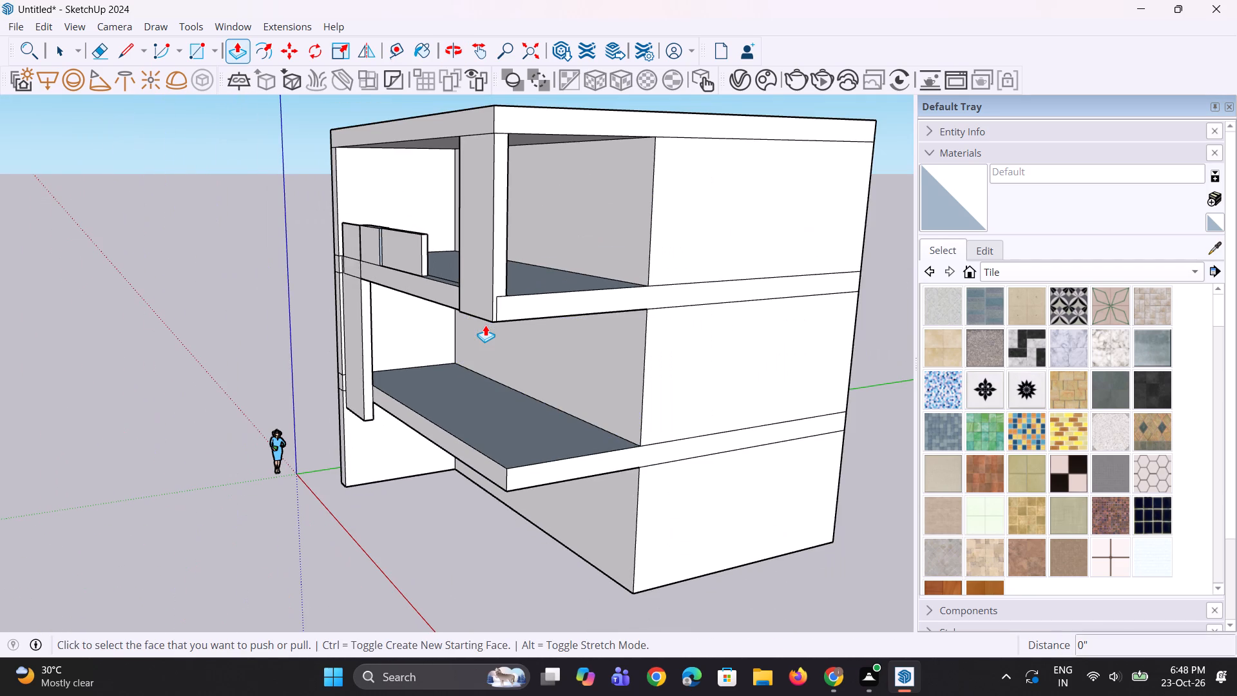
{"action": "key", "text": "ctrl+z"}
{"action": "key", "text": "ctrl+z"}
Extend the corner column's underside down 14' 5/16", to the bottom edge of the lower balcony slab.
{"action": "middle_click_drag", "start_coordinate": [485, 318], "coordinate": [544, 184], "text": "ctrl"}
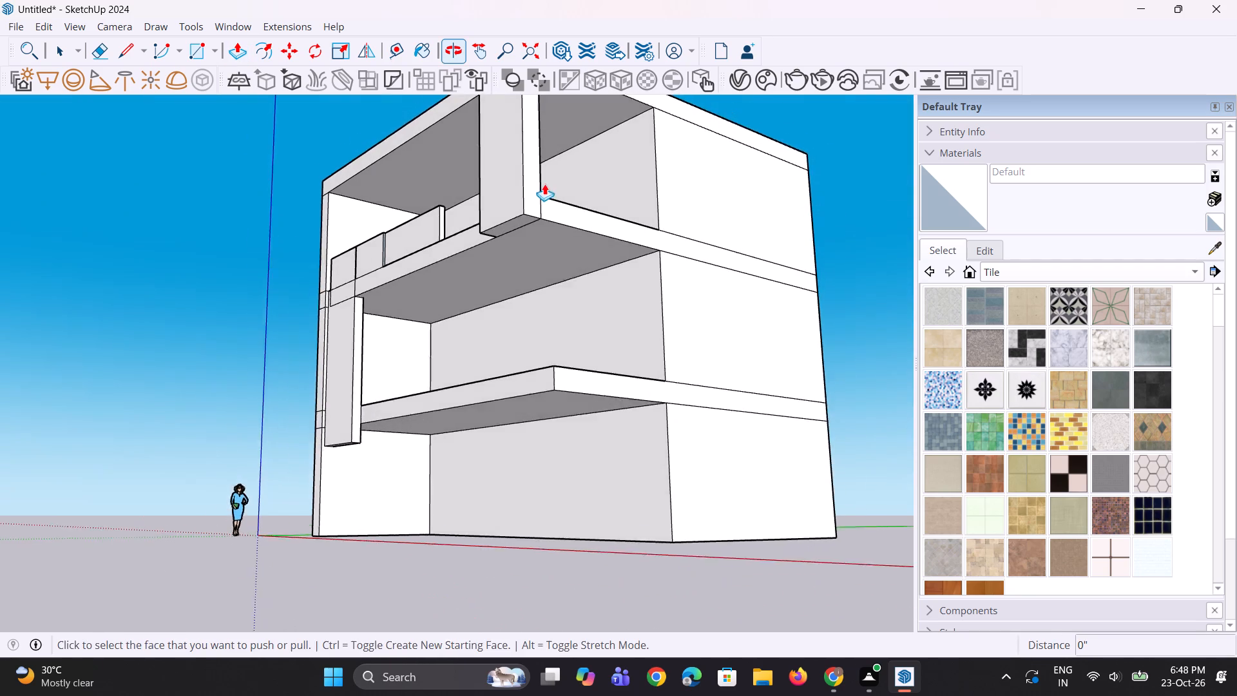
{"action": "scroll", "coordinate": [544, 184], "scroll_direction": "up", "scroll_amount": 4}
{"action": "left_click", "coordinate": [513, 224]}
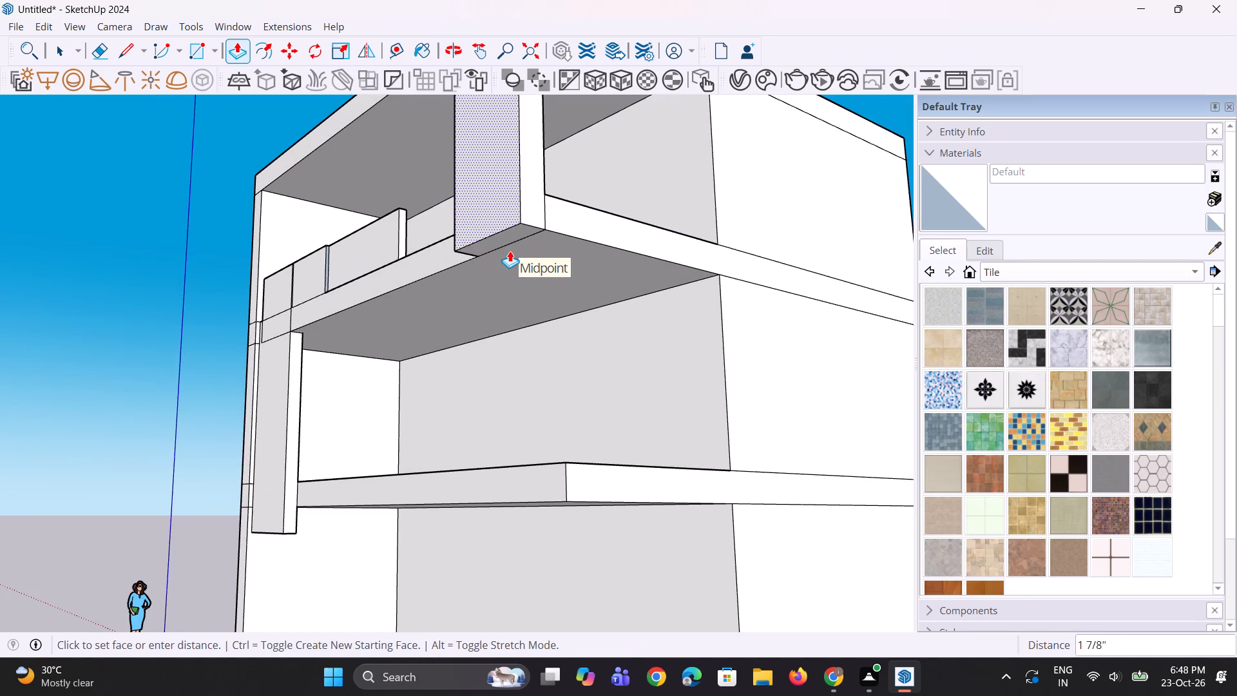
{"action": "key", "text": "Escape"}
{"action": "scroll", "coordinate": [510, 251], "scroll_direction": "up", "scroll_amount": 1}
{"action": "left_click", "coordinate": [504, 234]}
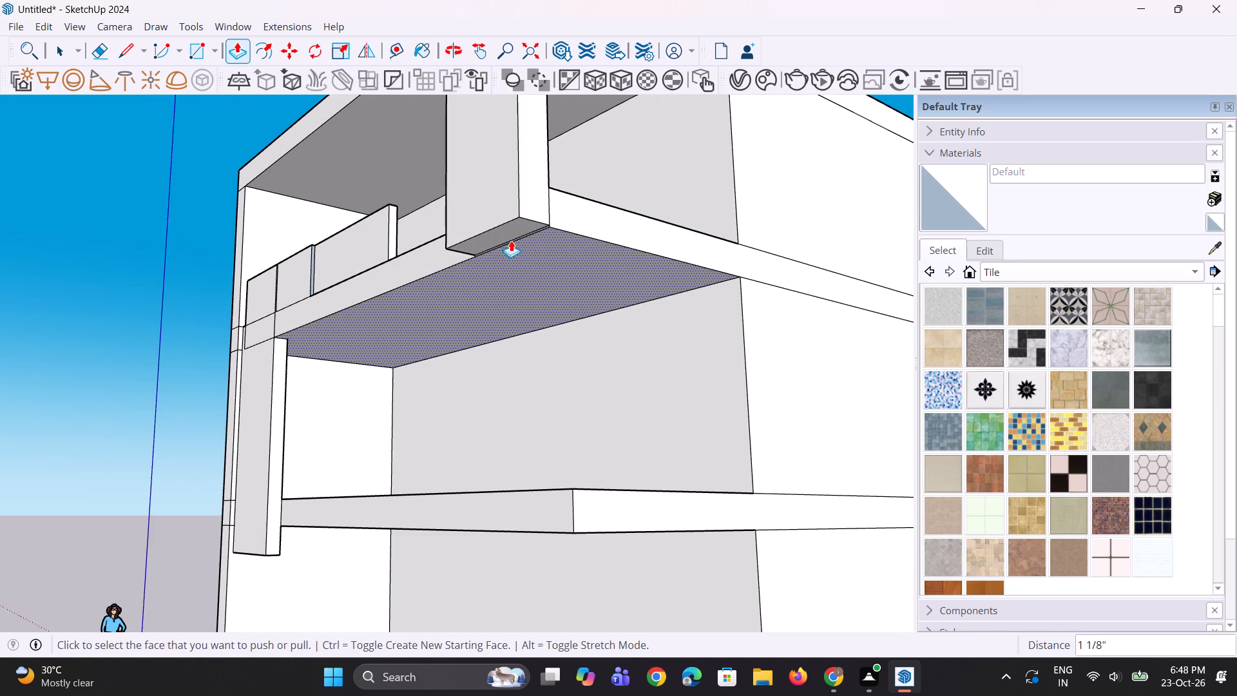
{"action": "left_click", "coordinate": [511, 233]}
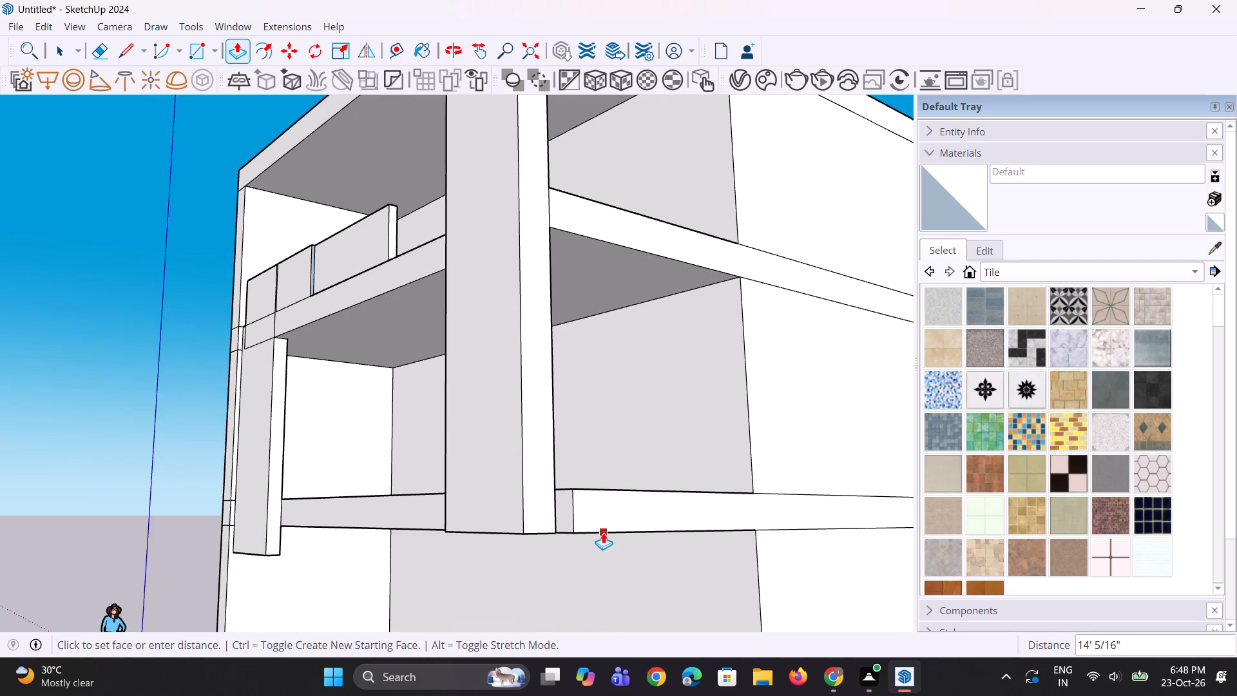
{"action": "left_click", "coordinate": [603, 532]}
Examine the corner column and its junctions with the balcony slabs from below, the front and the side.
{"action": "scroll", "coordinate": [577, 522], "scroll_direction": "down", "scroll_amount": 7}
{"action": "middle_click_drag", "start_coordinate": [576, 522], "coordinate": [690, 501]}
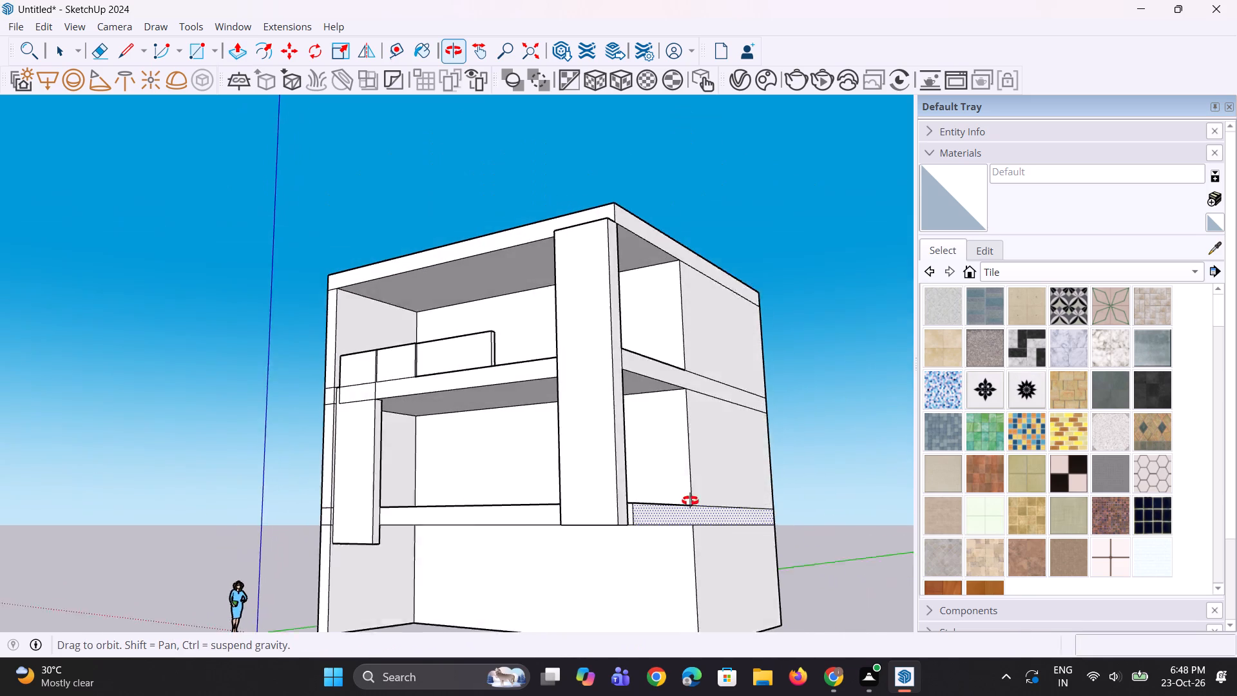
{"action": "middle_click_drag", "start_coordinate": [690, 501], "coordinate": [692, 481]}
{"action": "scroll", "coordinate": [604, 530], "scroll_direction": "up", "scroll_amount": 1}
{"action": "middle_click_drag", "start_coordinate": [602, 530], "coordinate": [605, 642]}
{"action": "scroll", "coordinate": [546, 450], "scroll_direction": "down", "scroll_amount": 4}
{"action": "middle_click_drag", "start_coordinate": [546, 450], "coordinate": [845, 441]}
{"action": "scroll", "coordinate": [629, 386], "scroll_direction": "up", "scroll_amount": 8}
{"action": "middle_click_drag", "start_coordinate": [690, 365], "coordinate": [344, 472]}
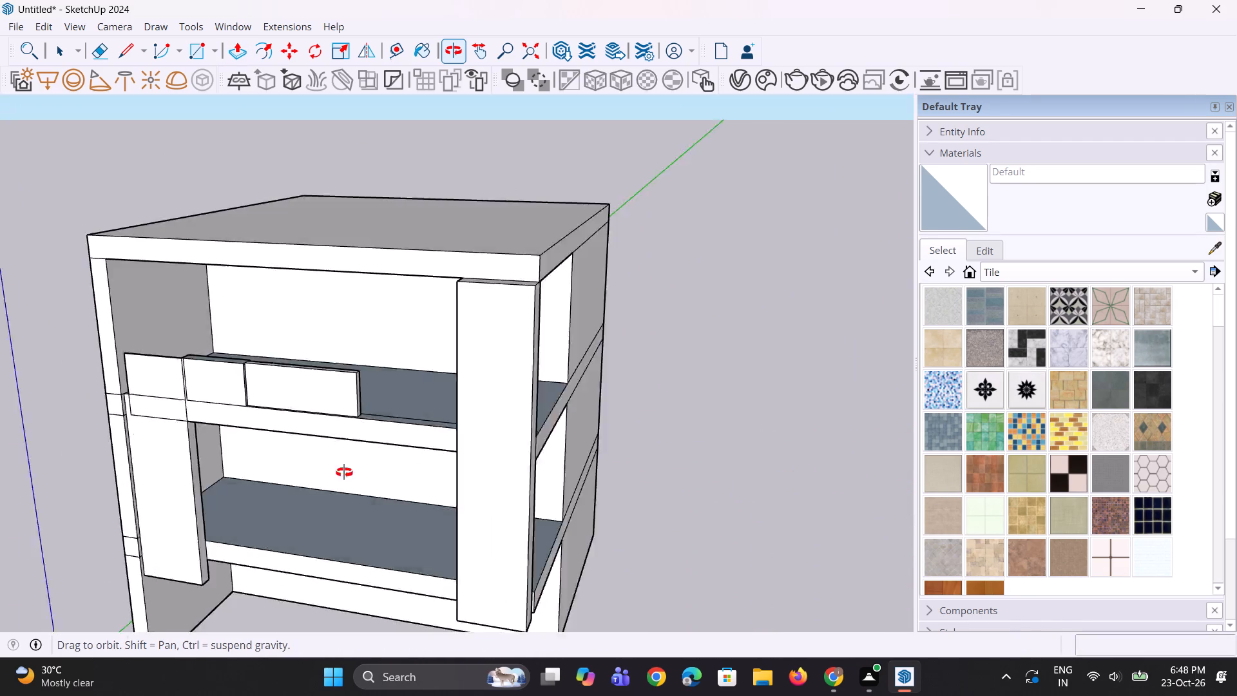
{"action": "middle_click_drag", "start_coordinate": [344, 472], "coordinate": [110, 547]}
{"action": "scroll", "coordinate": [449, 406], "scroll_direction": "up", "scroll_amount": 6}
{"action": "middle_click_drag", "start_coordinate": [392, 487], "coordinate": [177, 394]}
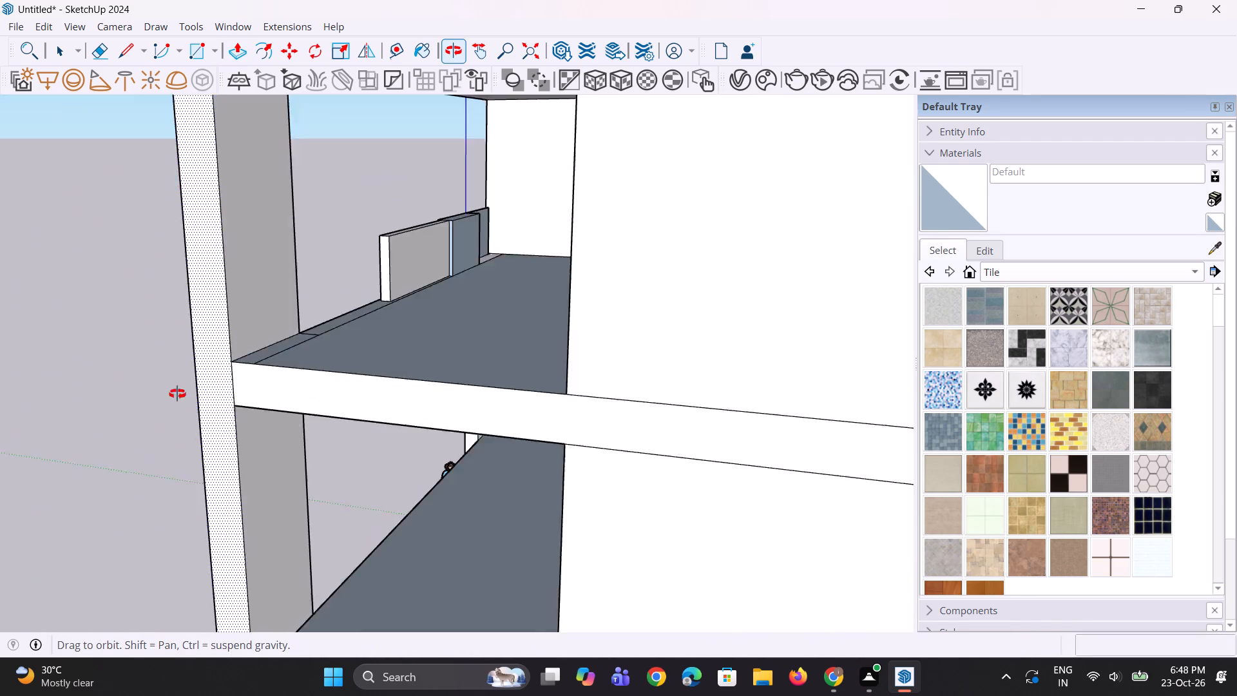
{"action": "middle_click_drag", "start_coordinate": [177, 394], "coordinate": [213, 463]}
{"action": "scroll", "coordinate": [310, 395], "scroll_direction": "up", "scroll_amount": 8}
{"action": "middle_click_drag", "start_coordinate": [292, 403], "coordinate": [743, 357]}
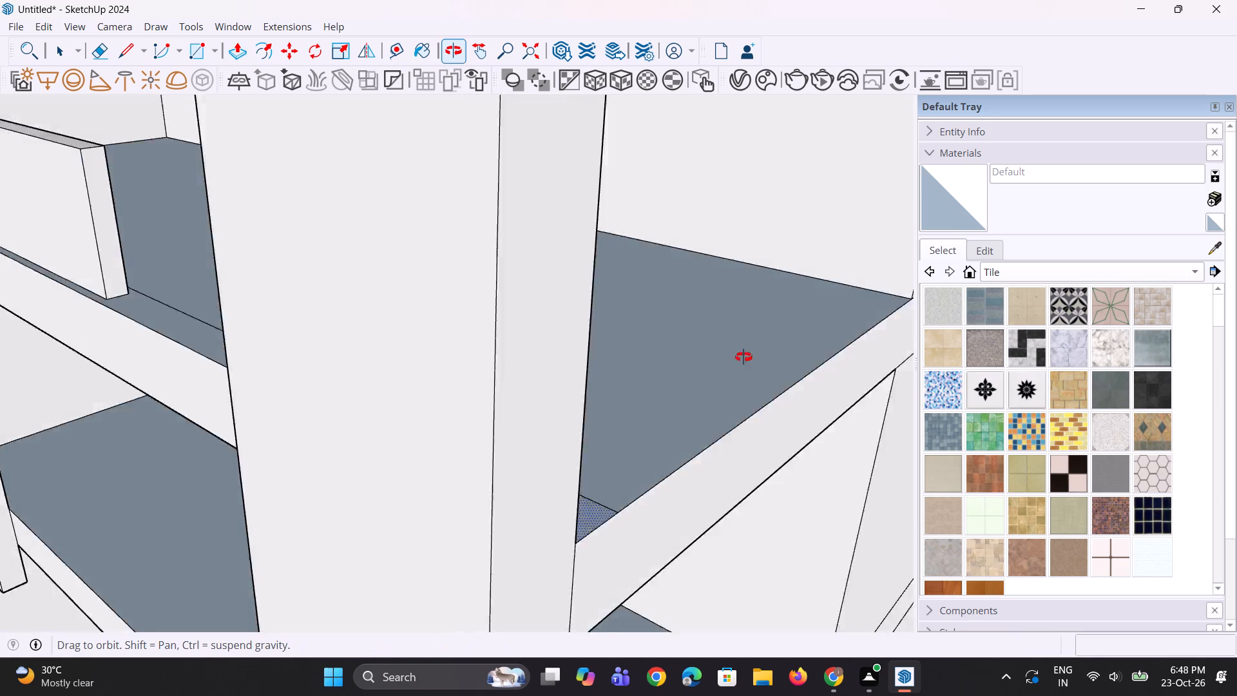
{"action": "middle_click_drag", "start_coordinate": [743, 357], "coordinate": [835, 326]}
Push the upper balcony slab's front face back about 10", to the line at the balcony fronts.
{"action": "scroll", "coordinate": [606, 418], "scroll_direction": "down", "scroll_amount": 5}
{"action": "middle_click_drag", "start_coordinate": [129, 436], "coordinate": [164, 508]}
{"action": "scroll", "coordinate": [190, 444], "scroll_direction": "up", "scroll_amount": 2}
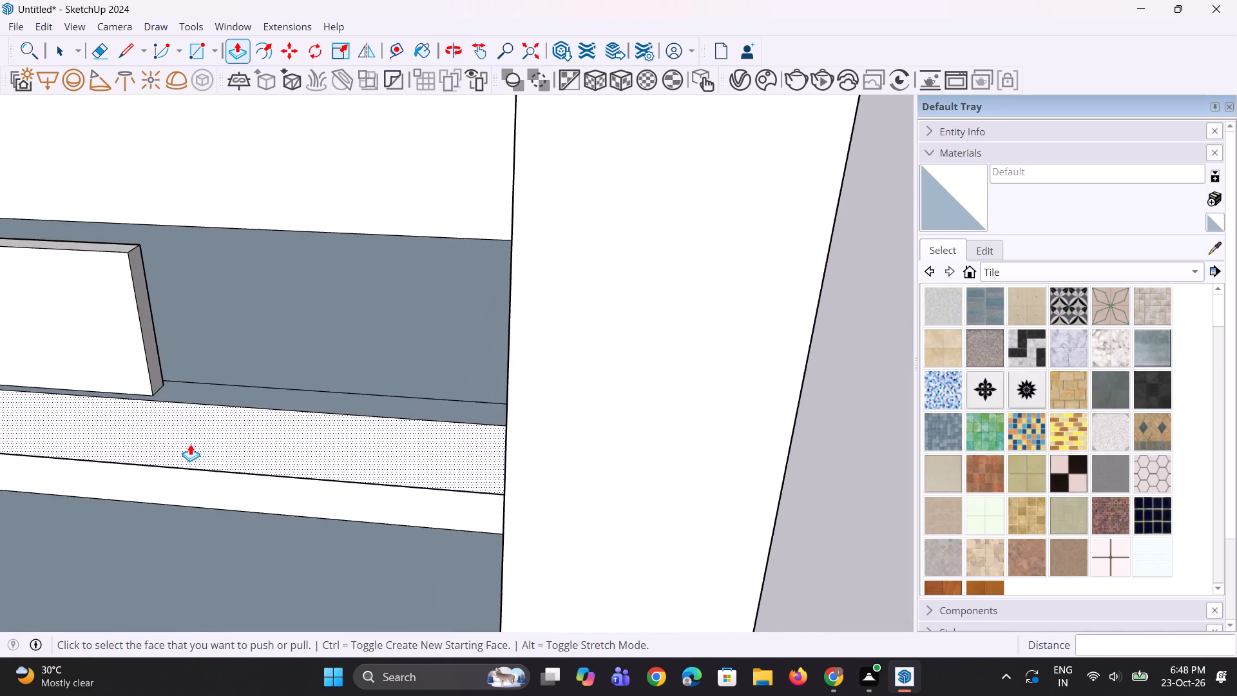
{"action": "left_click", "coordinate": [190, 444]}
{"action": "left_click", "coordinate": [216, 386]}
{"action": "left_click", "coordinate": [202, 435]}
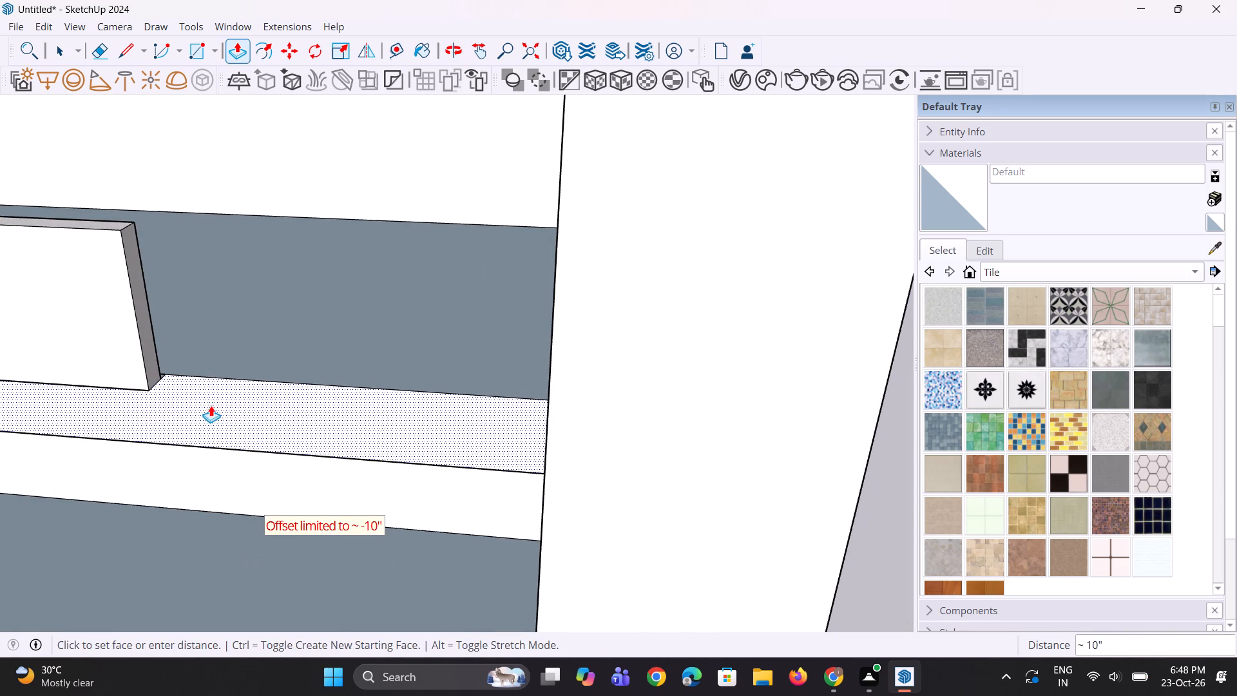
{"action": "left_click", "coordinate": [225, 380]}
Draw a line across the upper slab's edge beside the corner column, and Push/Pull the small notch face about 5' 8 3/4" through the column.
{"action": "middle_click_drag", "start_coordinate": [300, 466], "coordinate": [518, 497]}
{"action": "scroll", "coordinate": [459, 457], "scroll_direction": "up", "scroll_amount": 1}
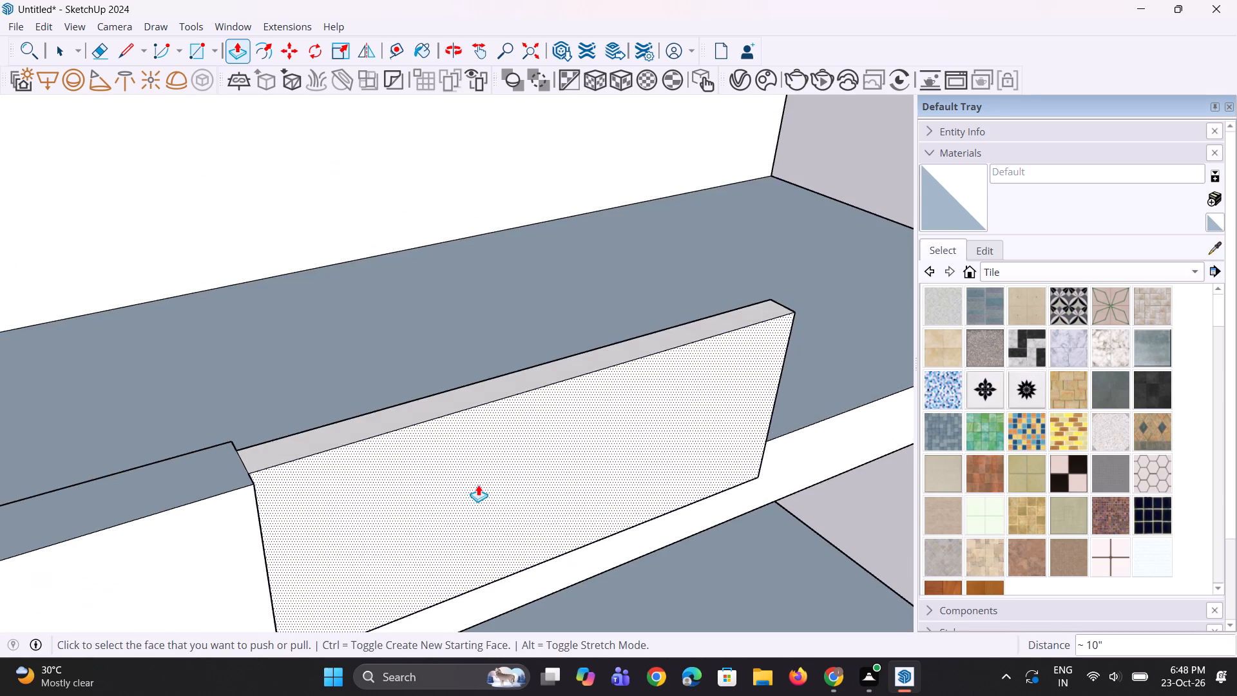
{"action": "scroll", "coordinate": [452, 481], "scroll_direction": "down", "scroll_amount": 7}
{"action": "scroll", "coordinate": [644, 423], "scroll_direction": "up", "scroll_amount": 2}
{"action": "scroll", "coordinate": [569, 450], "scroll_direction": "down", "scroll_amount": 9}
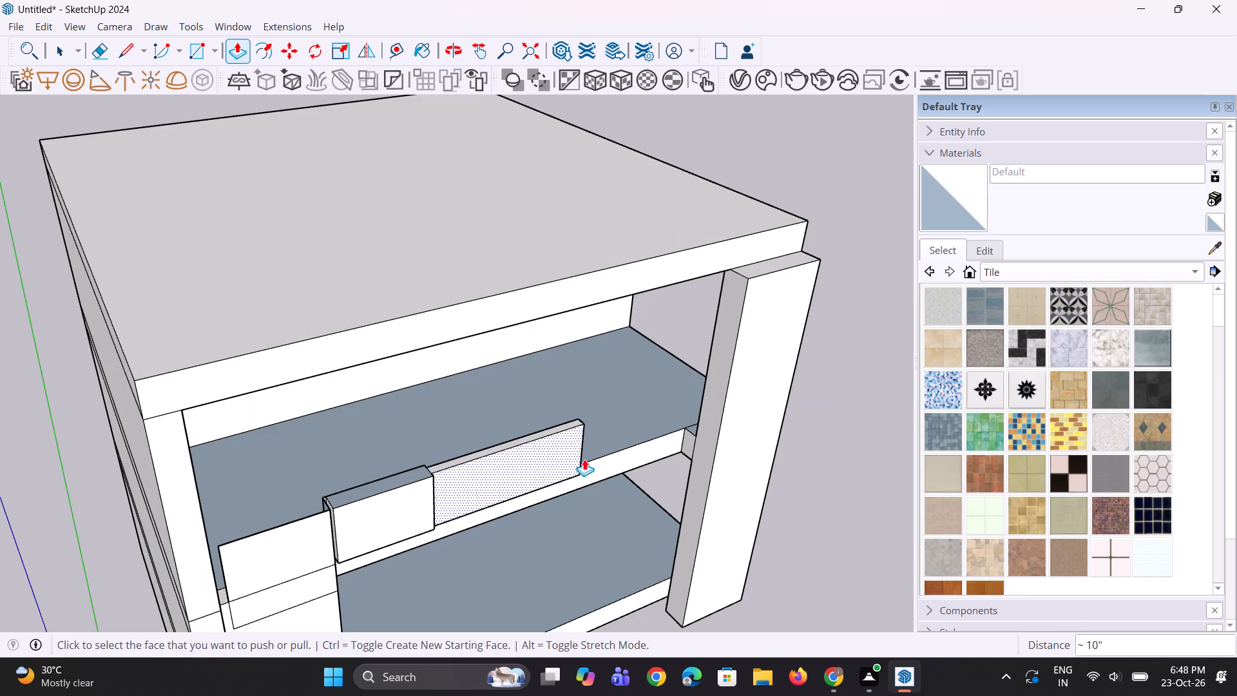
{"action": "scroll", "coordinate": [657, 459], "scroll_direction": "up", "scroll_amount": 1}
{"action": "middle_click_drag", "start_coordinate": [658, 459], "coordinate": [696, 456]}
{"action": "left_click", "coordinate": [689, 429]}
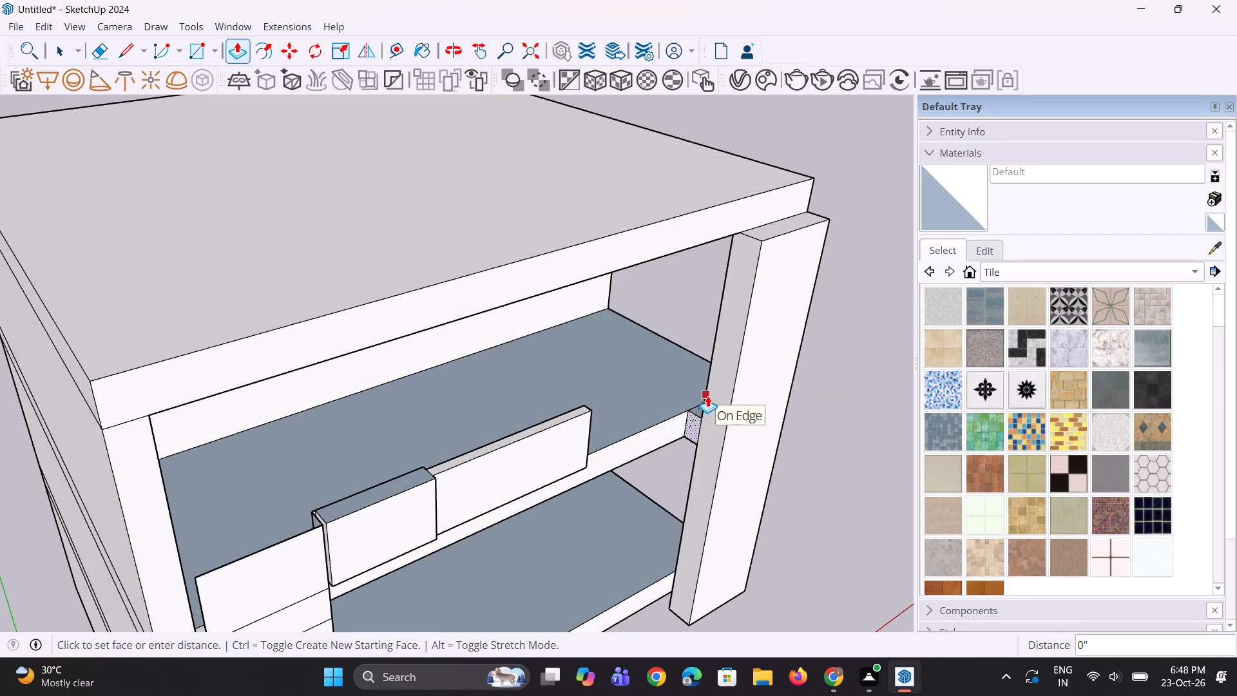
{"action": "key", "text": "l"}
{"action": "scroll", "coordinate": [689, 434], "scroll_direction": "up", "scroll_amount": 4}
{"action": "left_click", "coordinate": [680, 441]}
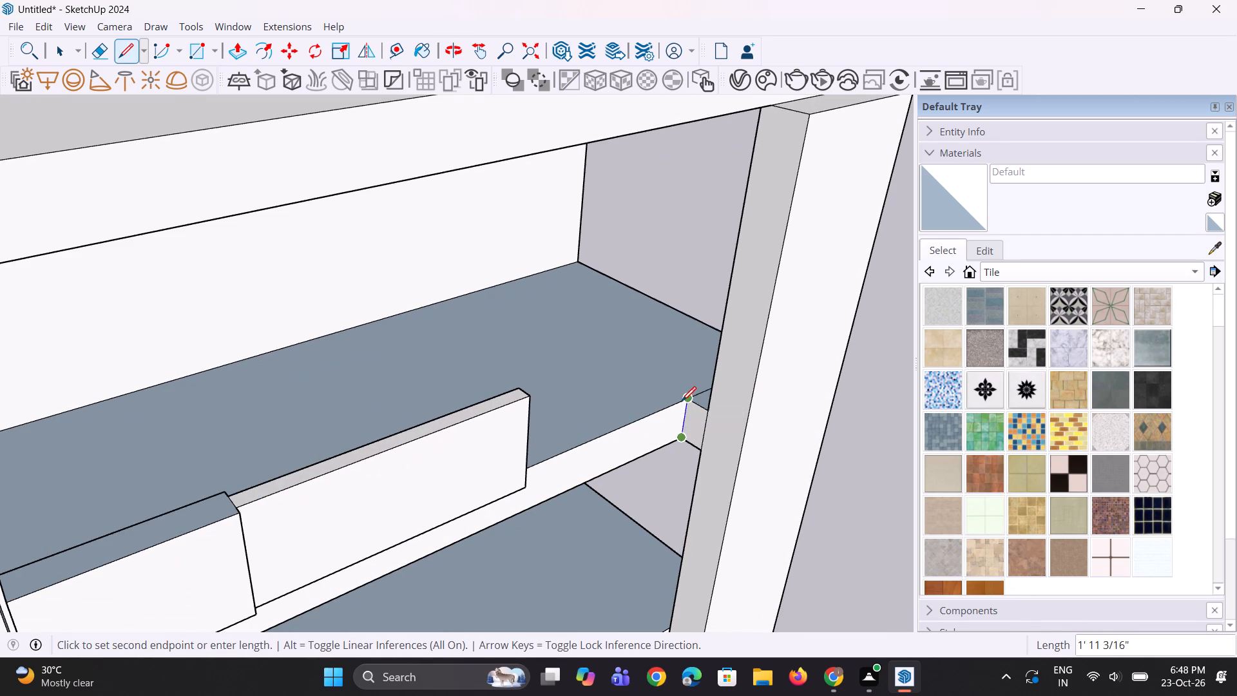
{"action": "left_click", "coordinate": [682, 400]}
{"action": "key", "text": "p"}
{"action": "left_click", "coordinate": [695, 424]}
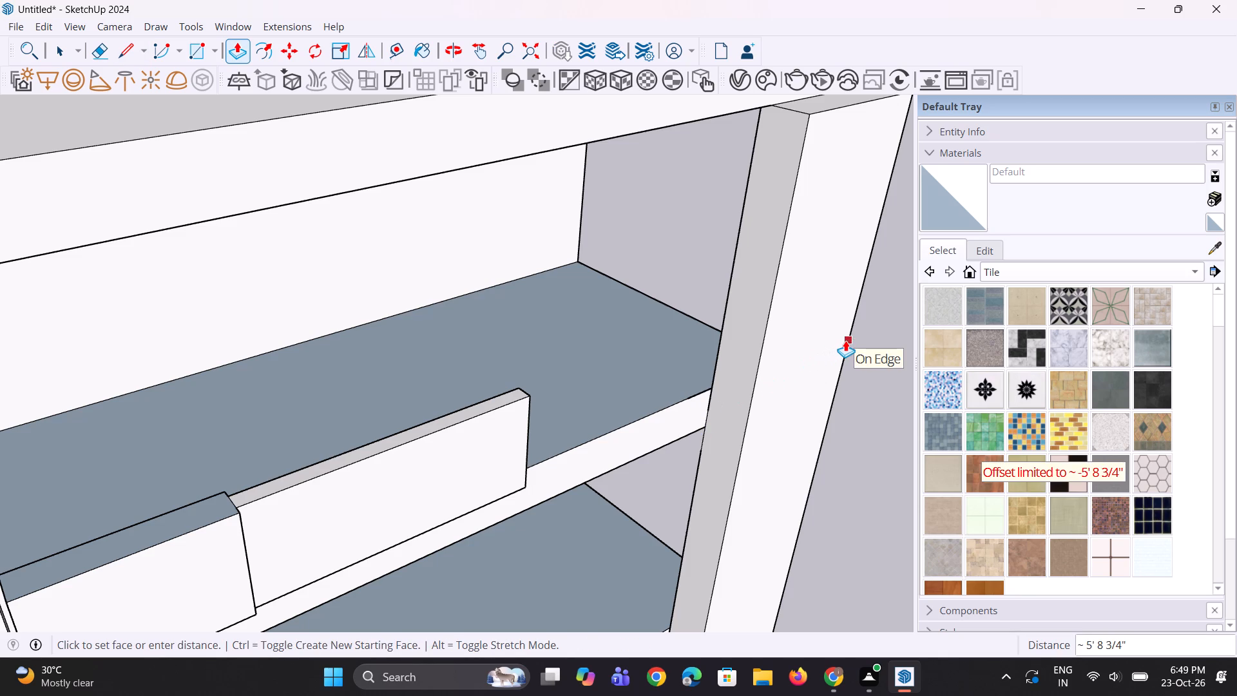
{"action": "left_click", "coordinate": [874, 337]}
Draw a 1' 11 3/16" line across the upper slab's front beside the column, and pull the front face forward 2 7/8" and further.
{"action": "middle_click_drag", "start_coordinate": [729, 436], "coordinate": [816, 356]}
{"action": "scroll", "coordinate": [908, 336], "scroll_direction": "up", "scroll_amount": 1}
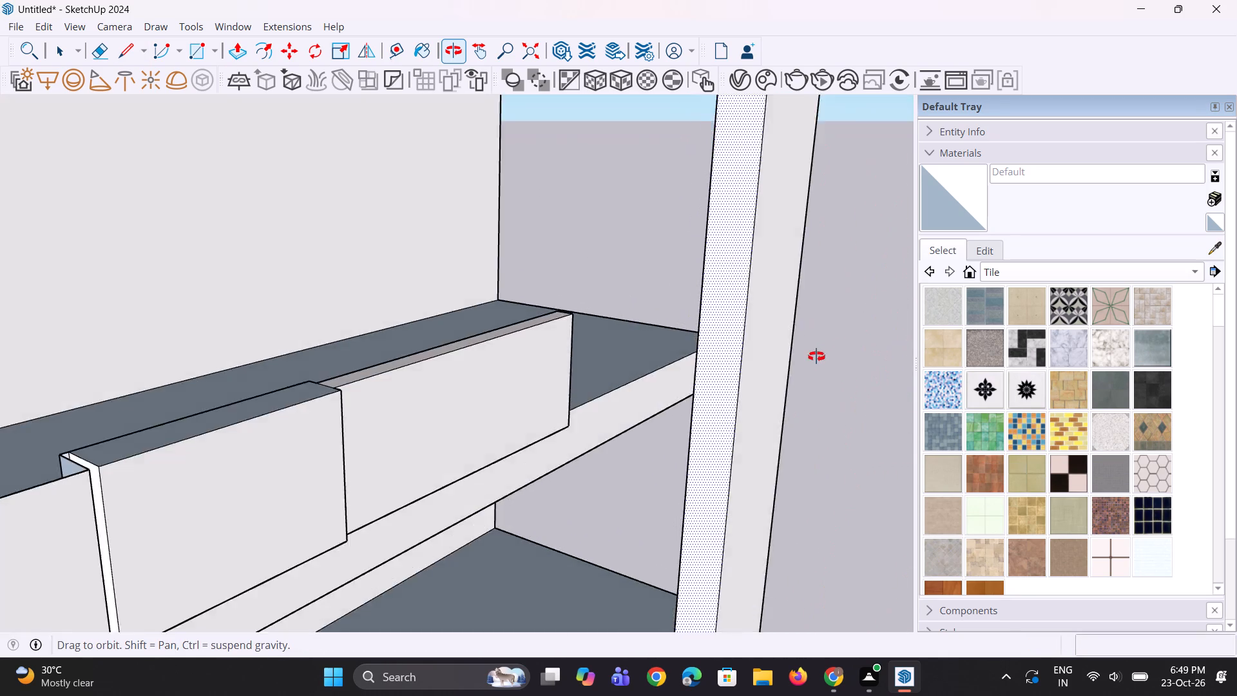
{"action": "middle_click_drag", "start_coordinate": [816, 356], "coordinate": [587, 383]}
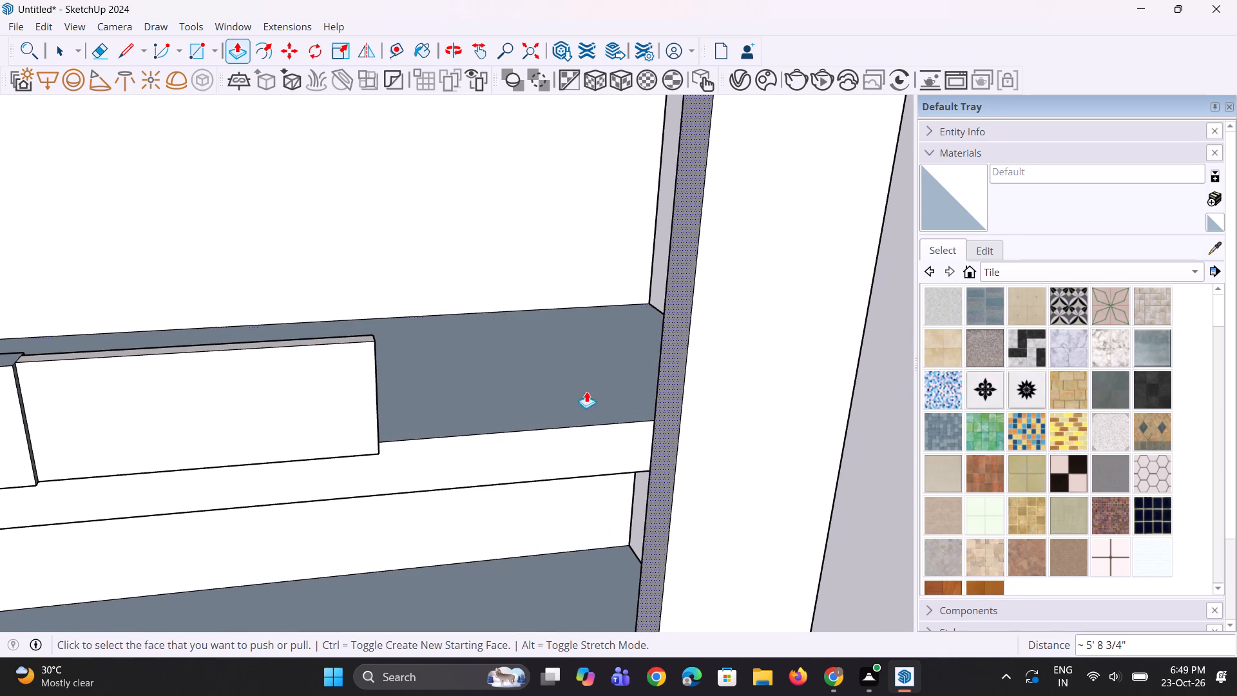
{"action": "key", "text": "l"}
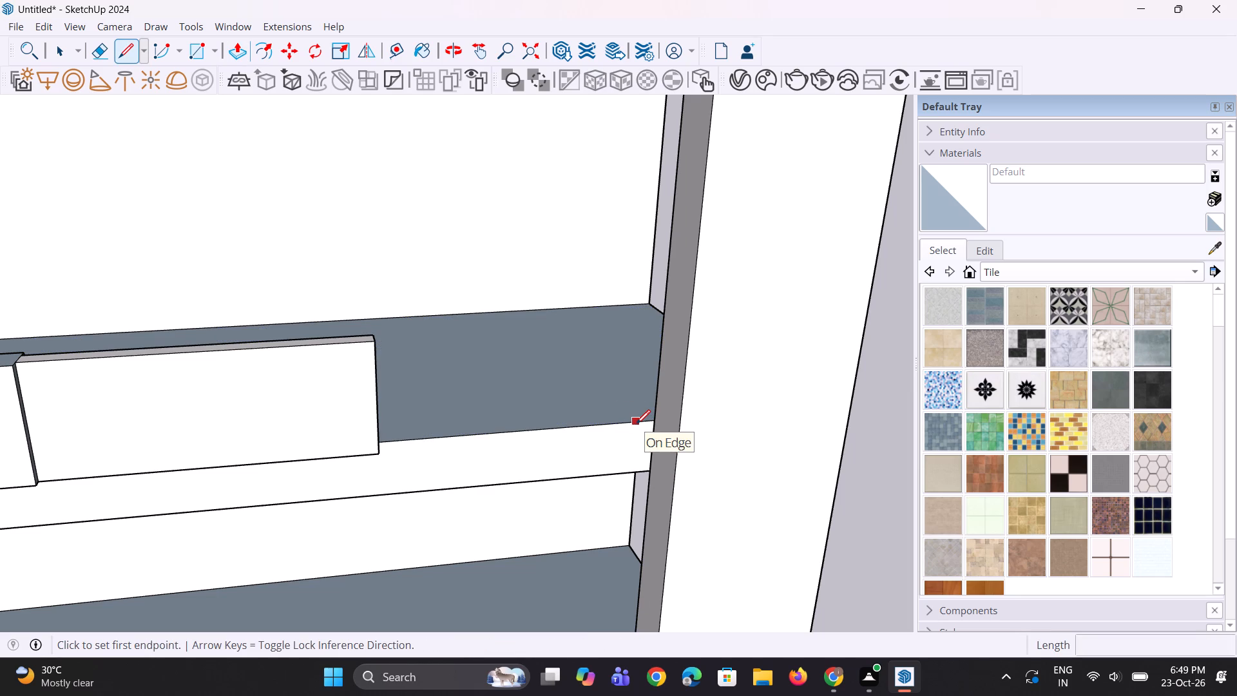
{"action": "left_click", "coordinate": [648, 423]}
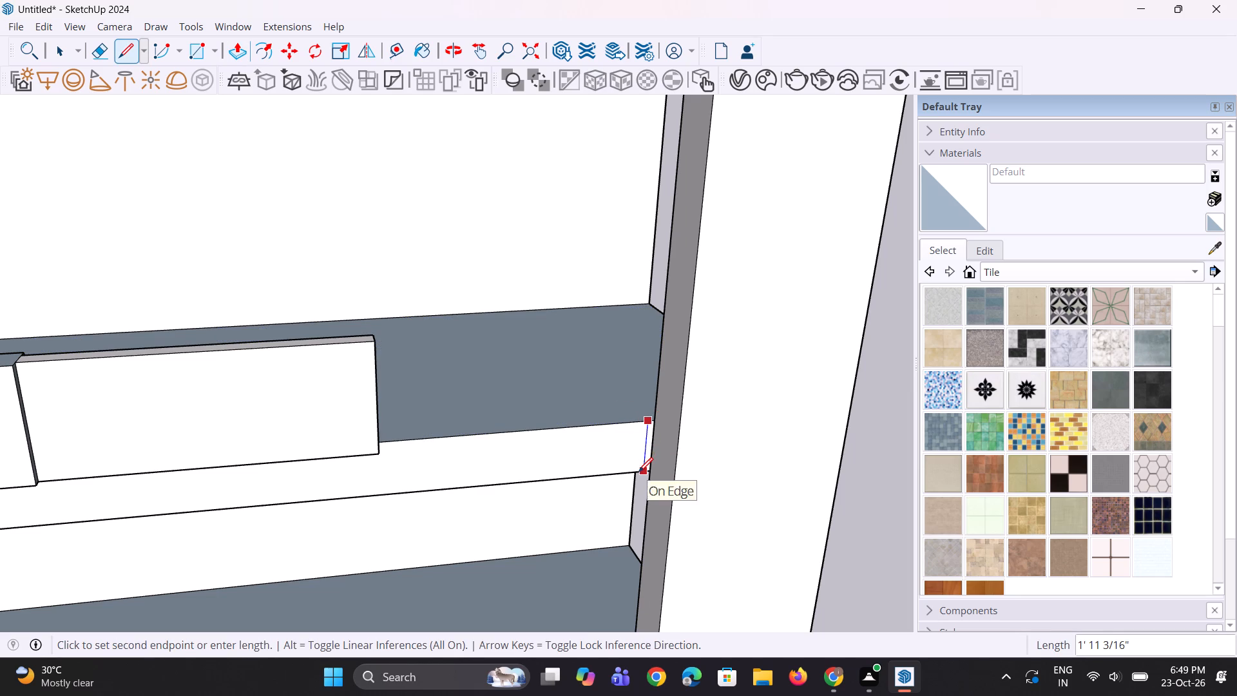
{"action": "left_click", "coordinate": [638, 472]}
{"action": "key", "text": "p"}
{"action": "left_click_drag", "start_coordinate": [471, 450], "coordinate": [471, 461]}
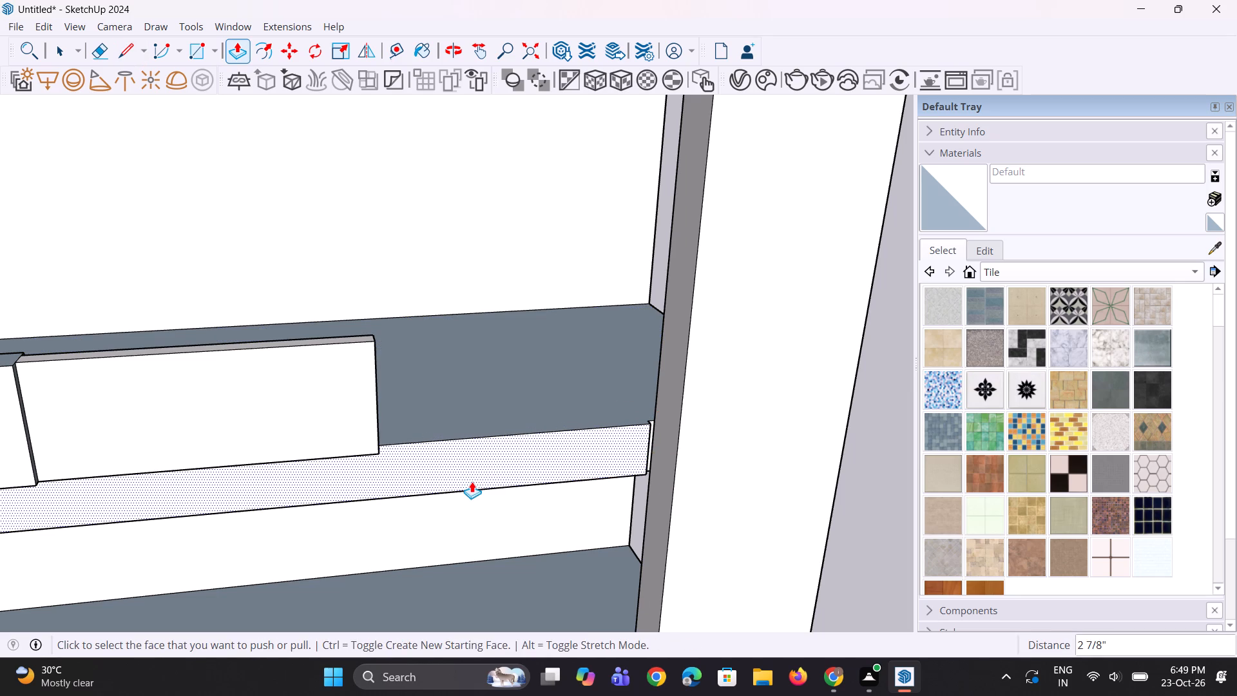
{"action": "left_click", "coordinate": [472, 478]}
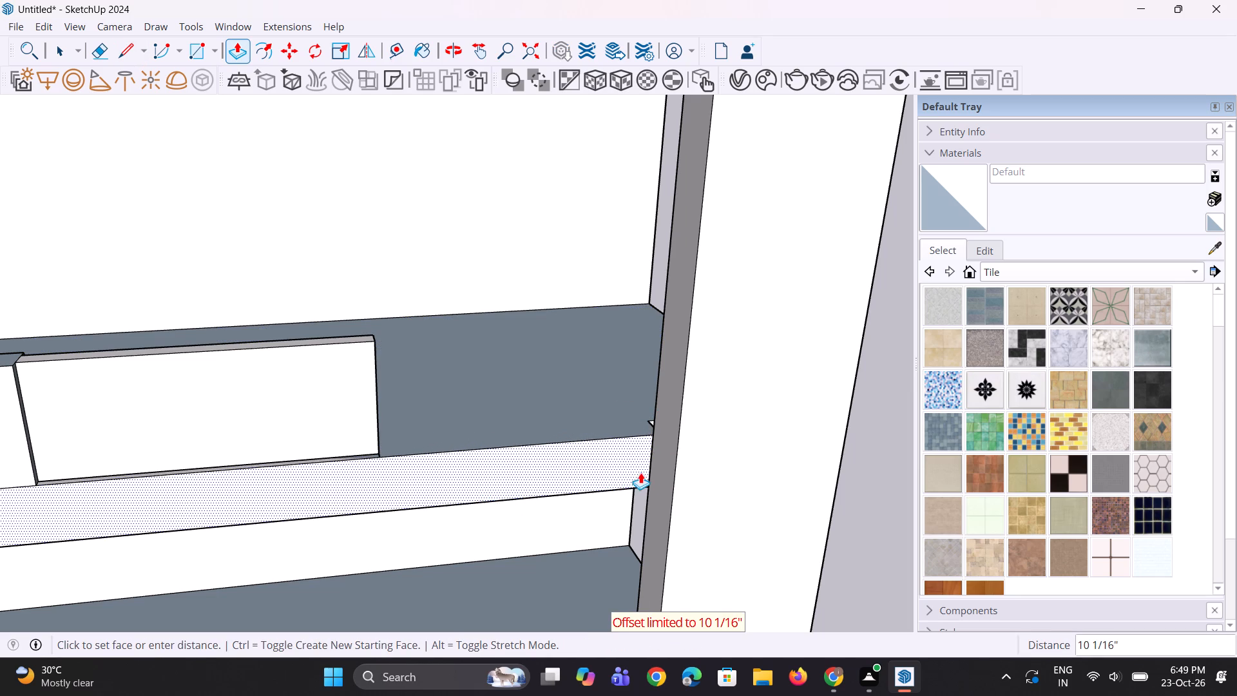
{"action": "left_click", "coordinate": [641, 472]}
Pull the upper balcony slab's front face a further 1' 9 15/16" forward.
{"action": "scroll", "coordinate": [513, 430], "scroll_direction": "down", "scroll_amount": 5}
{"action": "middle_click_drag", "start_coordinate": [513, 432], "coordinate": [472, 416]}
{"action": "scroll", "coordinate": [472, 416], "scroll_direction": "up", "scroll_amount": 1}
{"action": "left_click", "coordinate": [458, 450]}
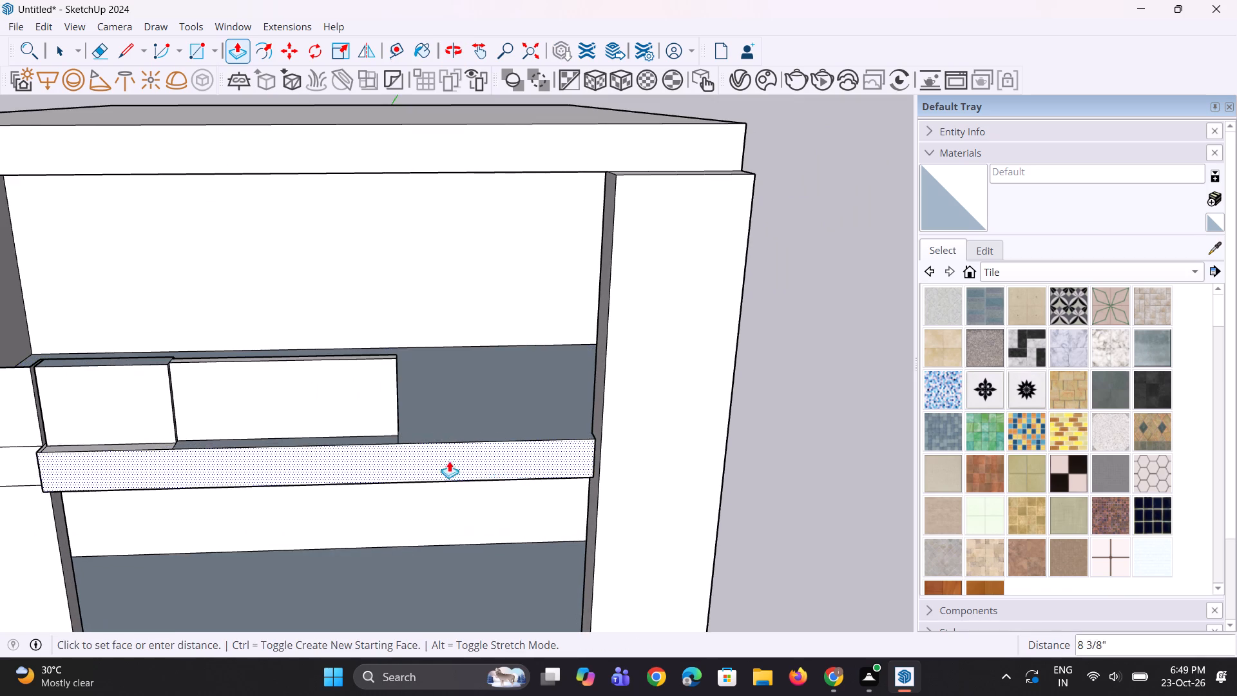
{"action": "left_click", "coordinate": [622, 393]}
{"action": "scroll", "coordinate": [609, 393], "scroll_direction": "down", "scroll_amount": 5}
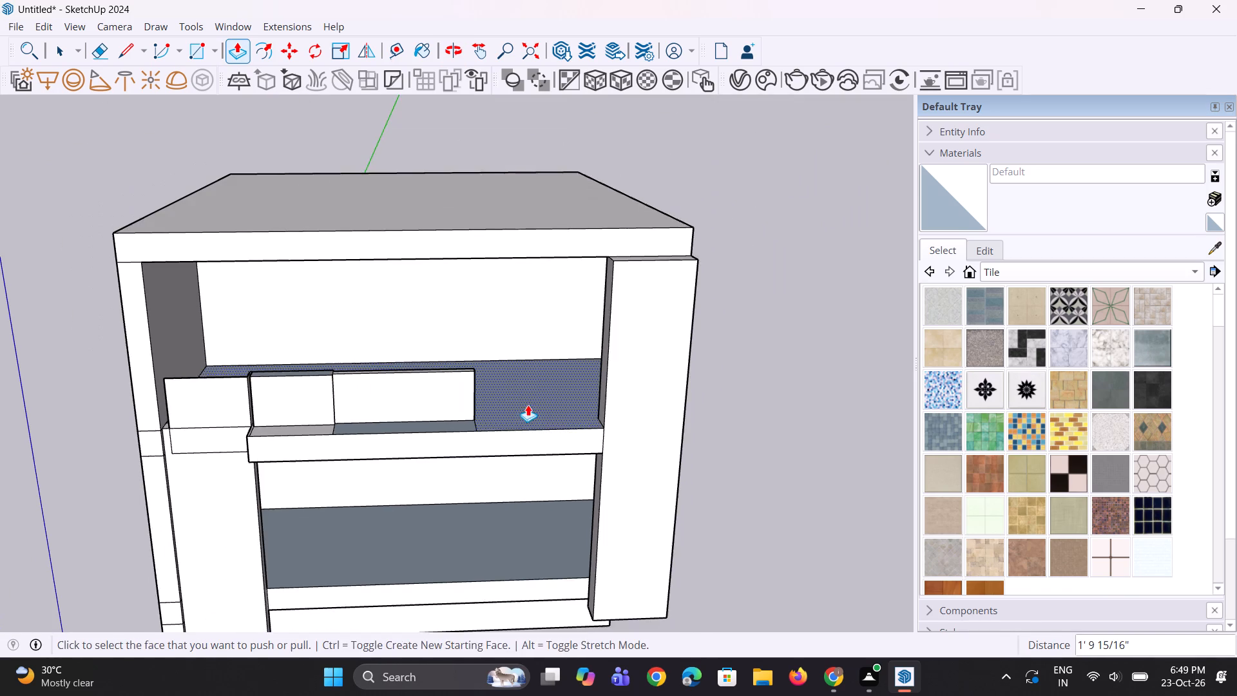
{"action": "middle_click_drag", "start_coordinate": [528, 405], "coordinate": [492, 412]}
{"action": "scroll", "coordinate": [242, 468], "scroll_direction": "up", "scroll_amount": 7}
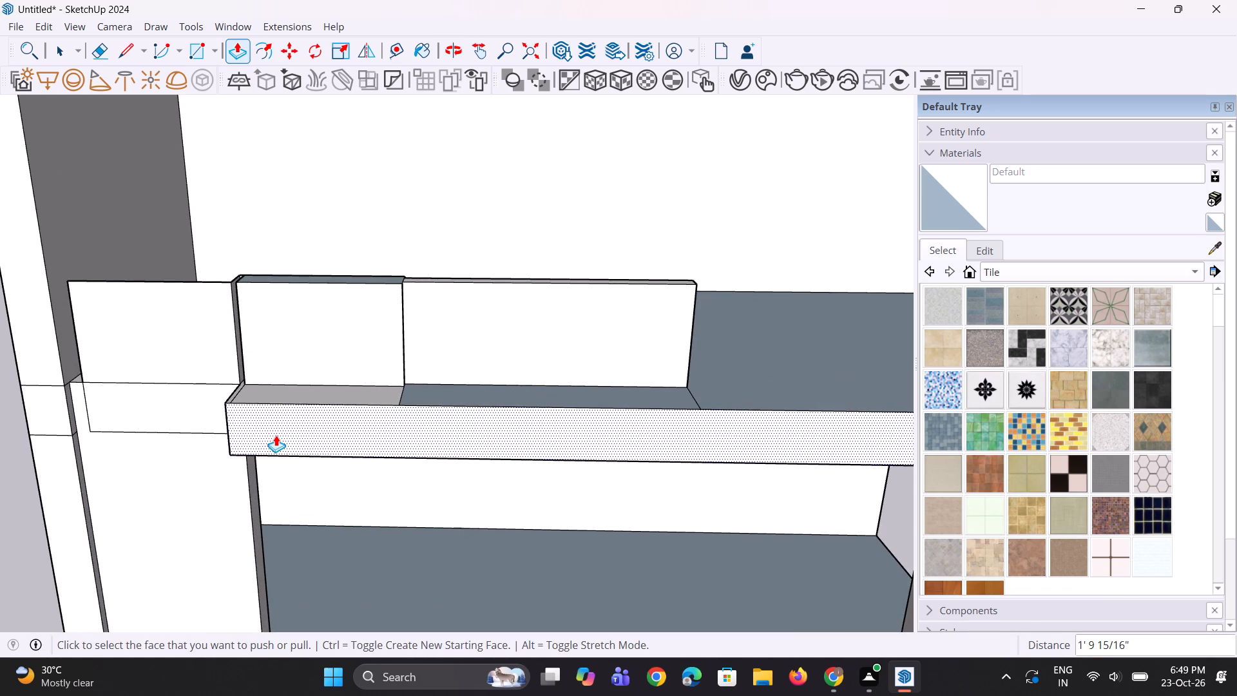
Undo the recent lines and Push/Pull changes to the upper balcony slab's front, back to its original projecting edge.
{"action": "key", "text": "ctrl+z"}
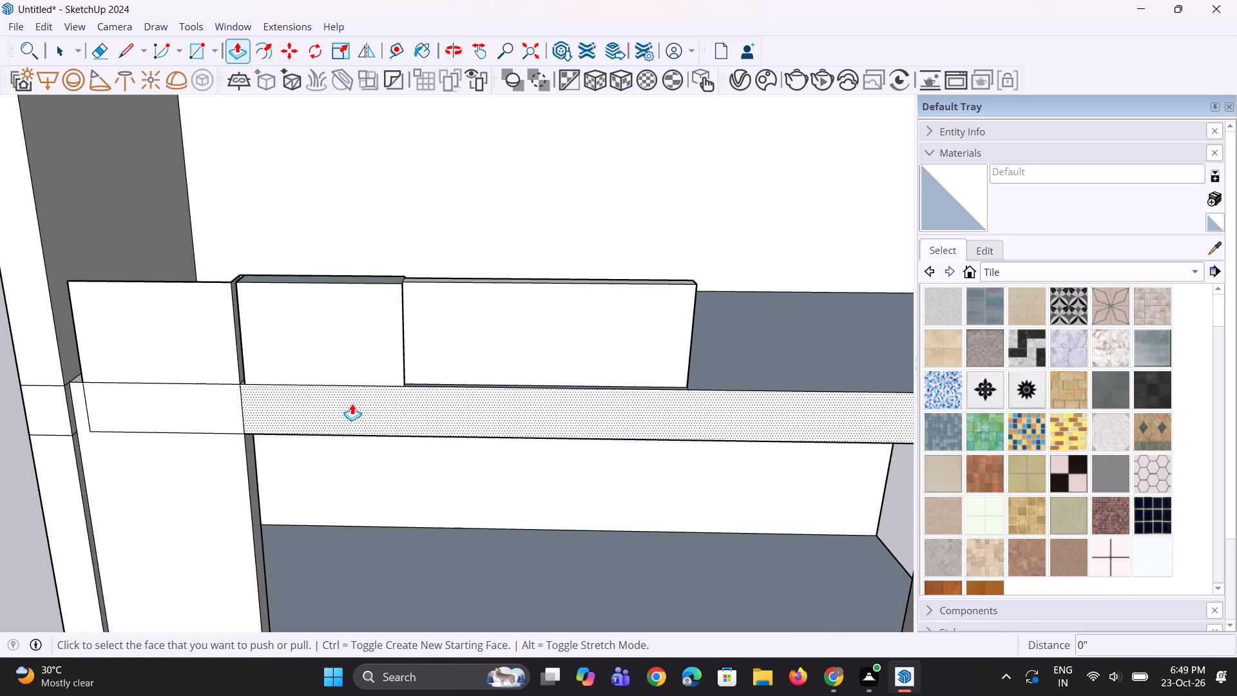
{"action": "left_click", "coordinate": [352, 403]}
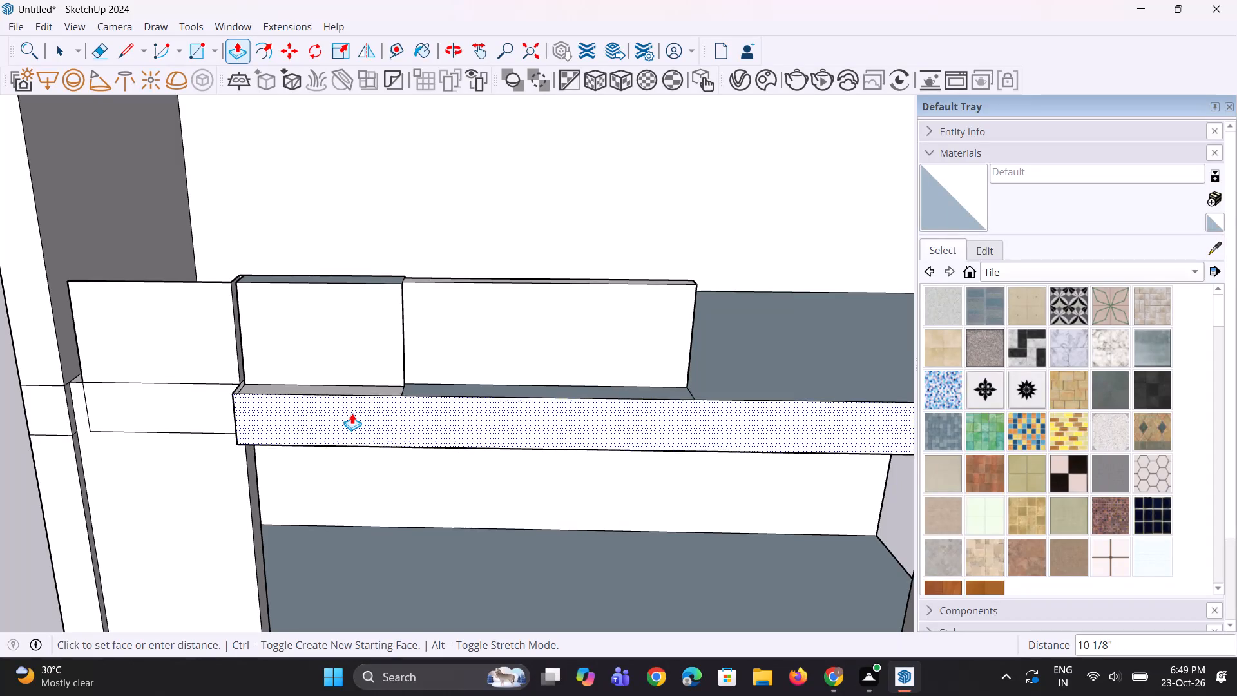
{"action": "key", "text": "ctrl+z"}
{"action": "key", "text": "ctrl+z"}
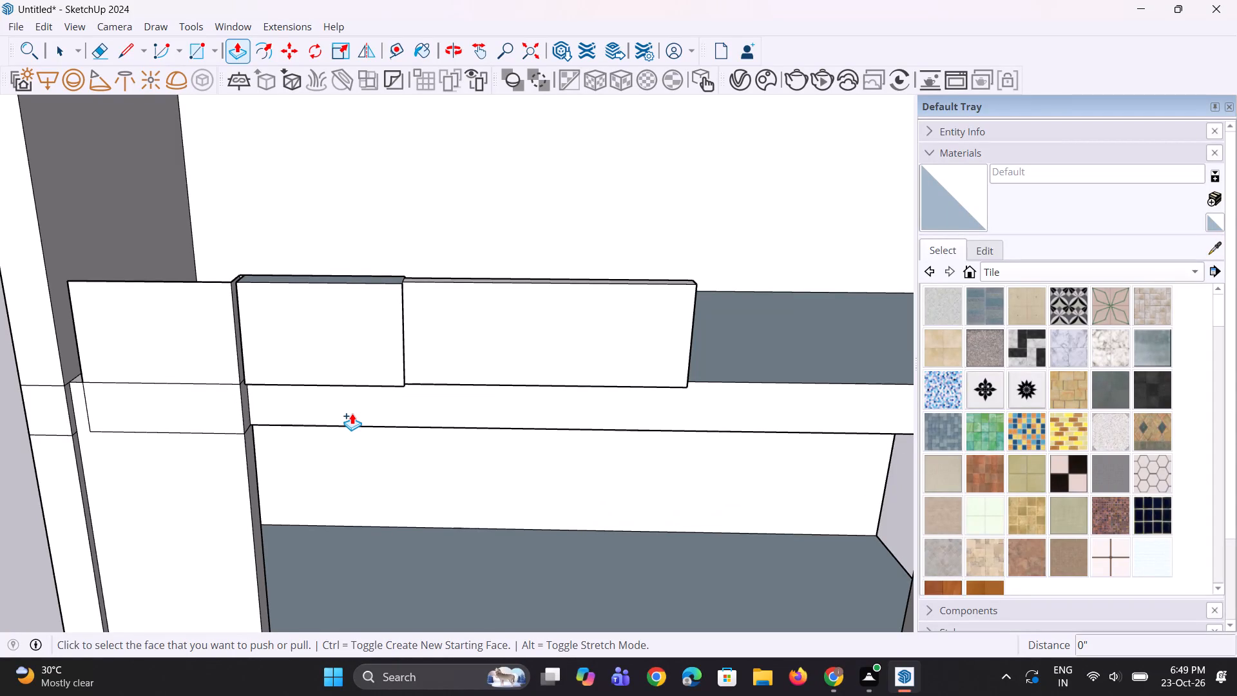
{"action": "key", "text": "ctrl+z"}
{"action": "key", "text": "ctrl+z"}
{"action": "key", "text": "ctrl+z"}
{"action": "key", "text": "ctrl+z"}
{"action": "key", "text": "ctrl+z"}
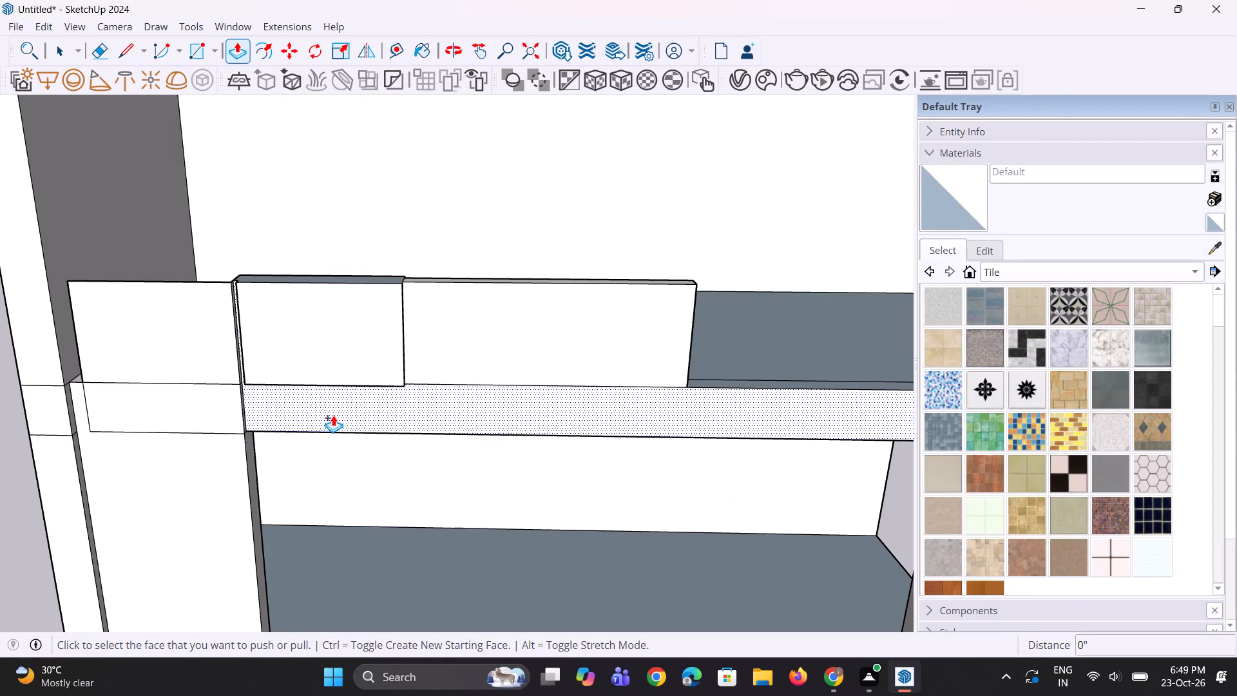
Push the corner column's front face back 10 1/4", and a further 7 3/16" to meet the roof slab's front face.
{"action": "middle_click_drag", "start_coordinate": [310, 433], "coordinate": [267, 469], "text": "ctrl"}
{"action": "scroll", "coordinate": [244, 449], "scroll_direction": "down", "scroll_amount": 9}
{"action": "middle_click_drag", "start_coordinate": [386, 455], "coordinate": [21, 442]}
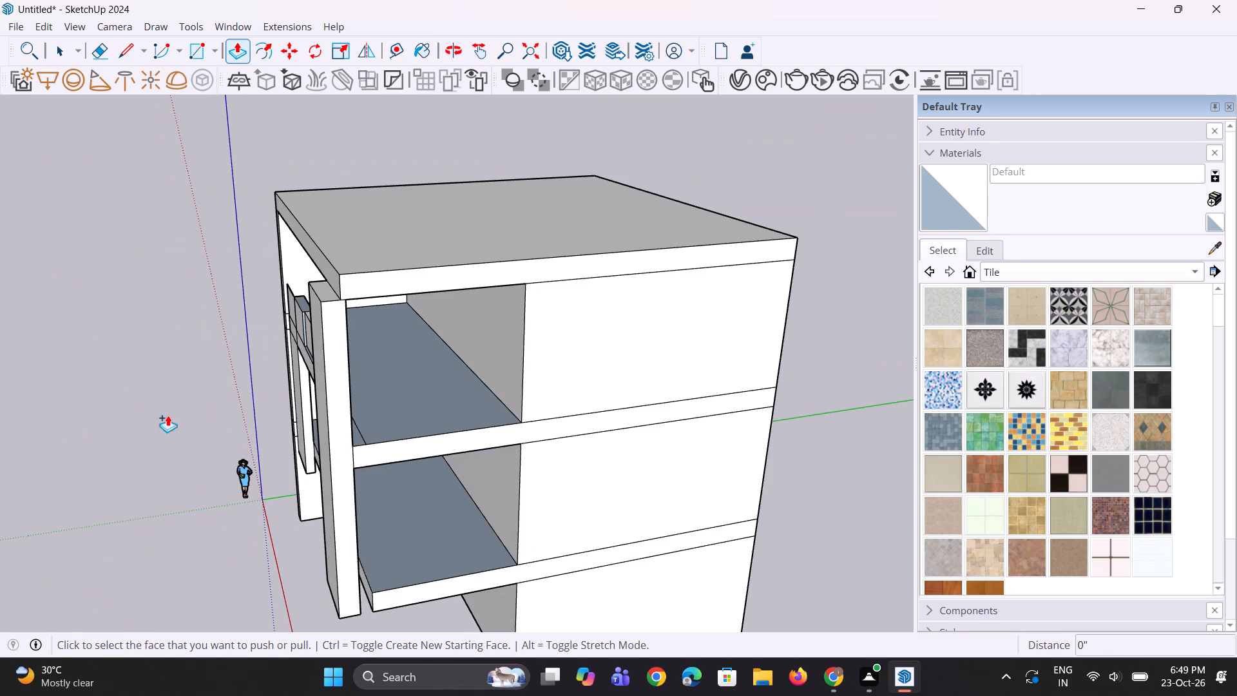
{"action": "middle_click_drag", "start_coordinate": [298, 368], "coordinate": [374, 320]}
{"action": "left_click", "coordinate": [383, 318]}
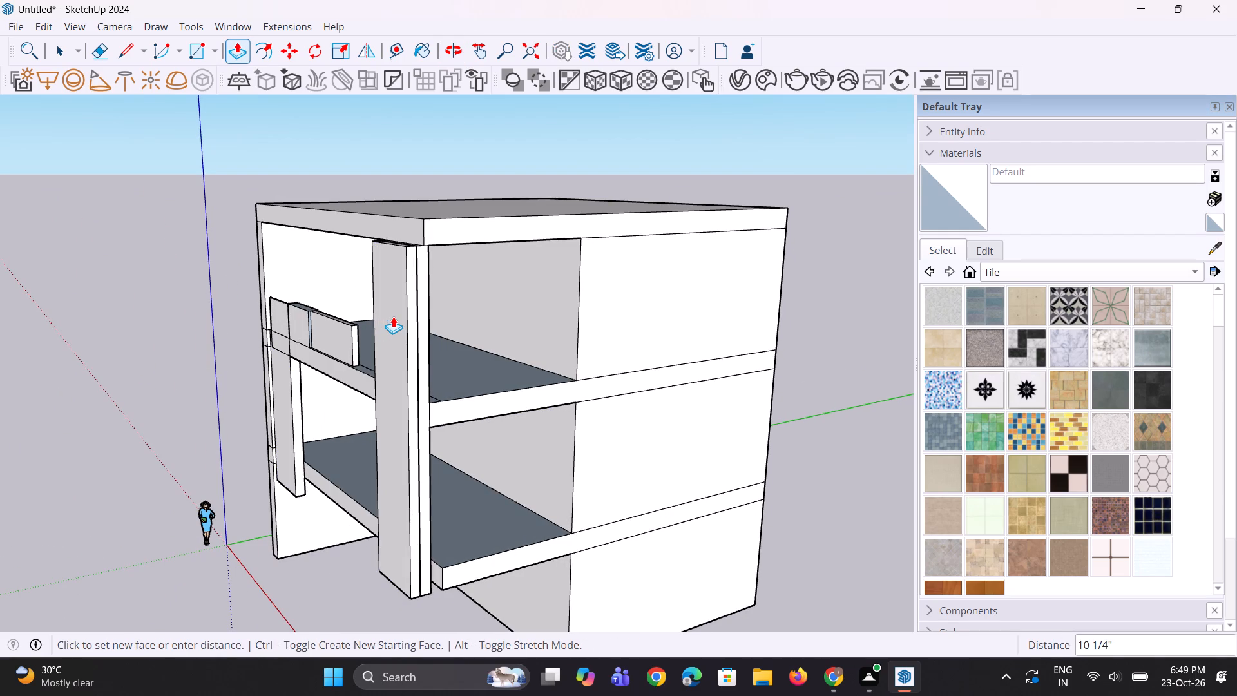
{"action": "left_click", "coordinate": [393, 316]}
{"action": "middle_click_drag", "start_coordinate": [363, 408], "coordinate": [178, 404]}
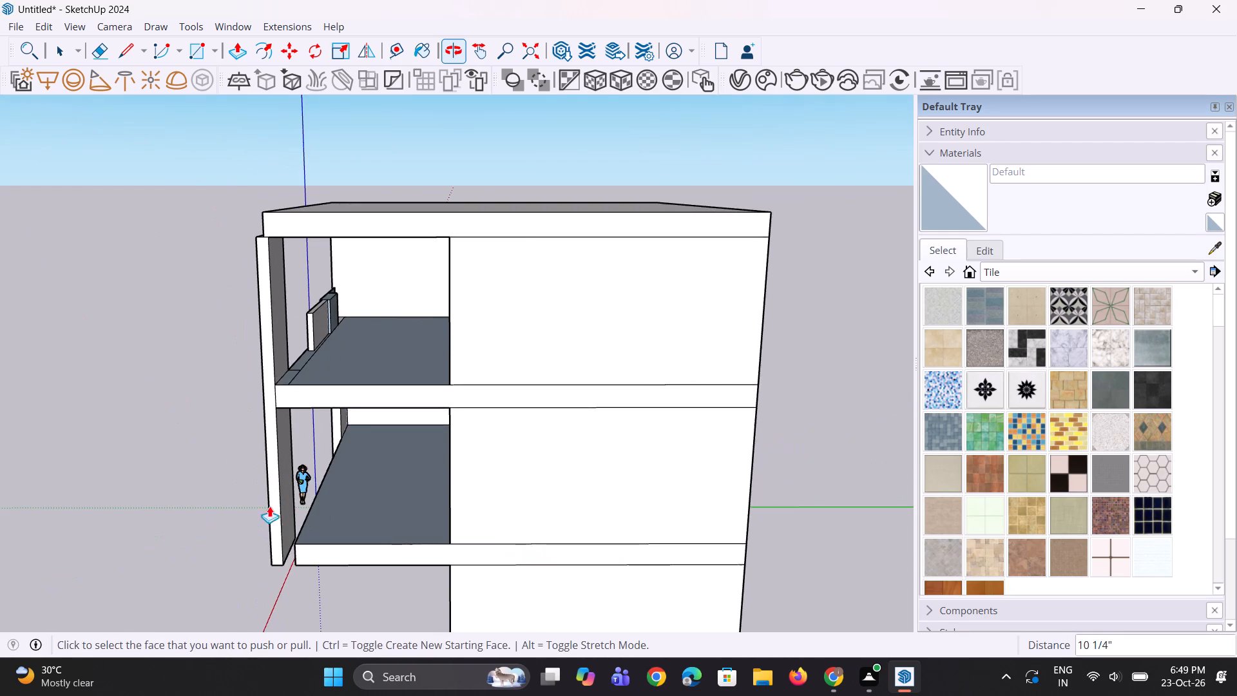
{"action": "scroll", "coordinate": [278, 519], "scroll_direction": "up", "scroll_amount": 7}
{"action": "scroll", "coordinate": [285, 519], "scroll_direction": "down", "scroll_amount": 4}
{"action": "middle_click_drag", "start_coordinate": [285, 519], "coordinate": [517, 575]}
{"action": "scroll", "coordinate": [430, 530], "scroll_direction": "down", "scroll_amount": 4}
{"action": "left_click", "coordinate": [487, 314]}
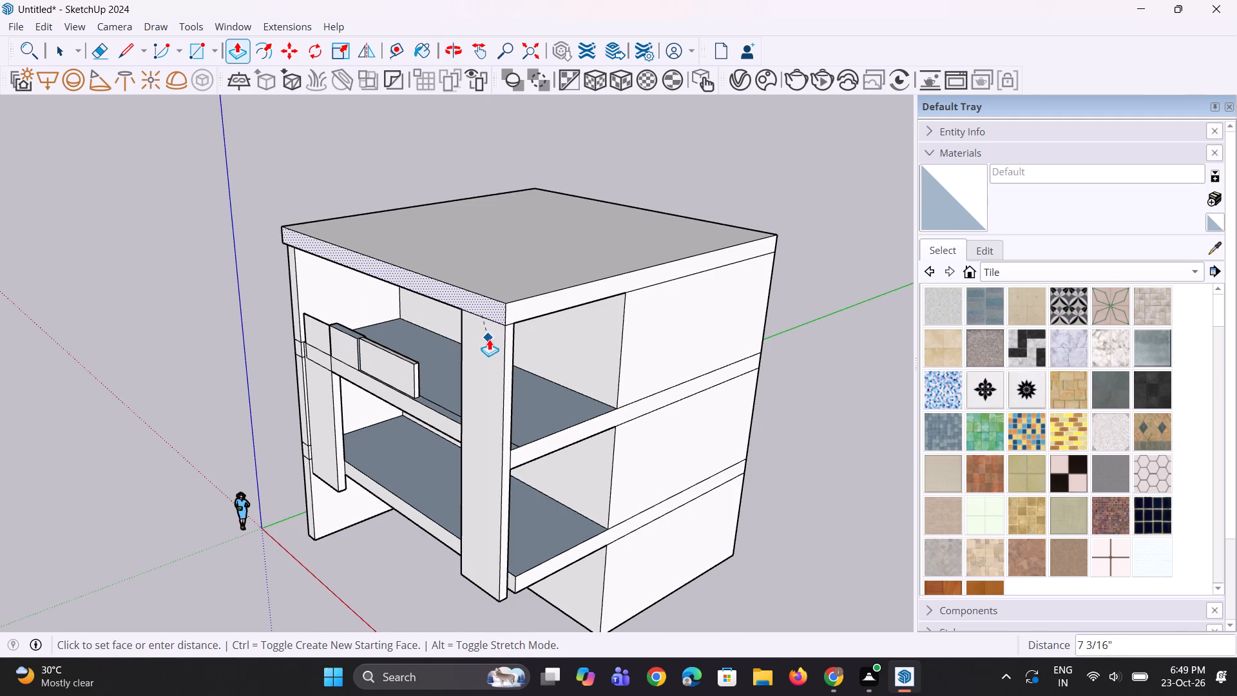
{"action": "left_click", "coordinate": [489, 339]}
Examine the front elevation, the balcony fronts and the slab edge where it meets the vertical panel.
{"action": "middle_click_drag", "start_coordinate": [452, 421], "coordinate": [468, 414]}
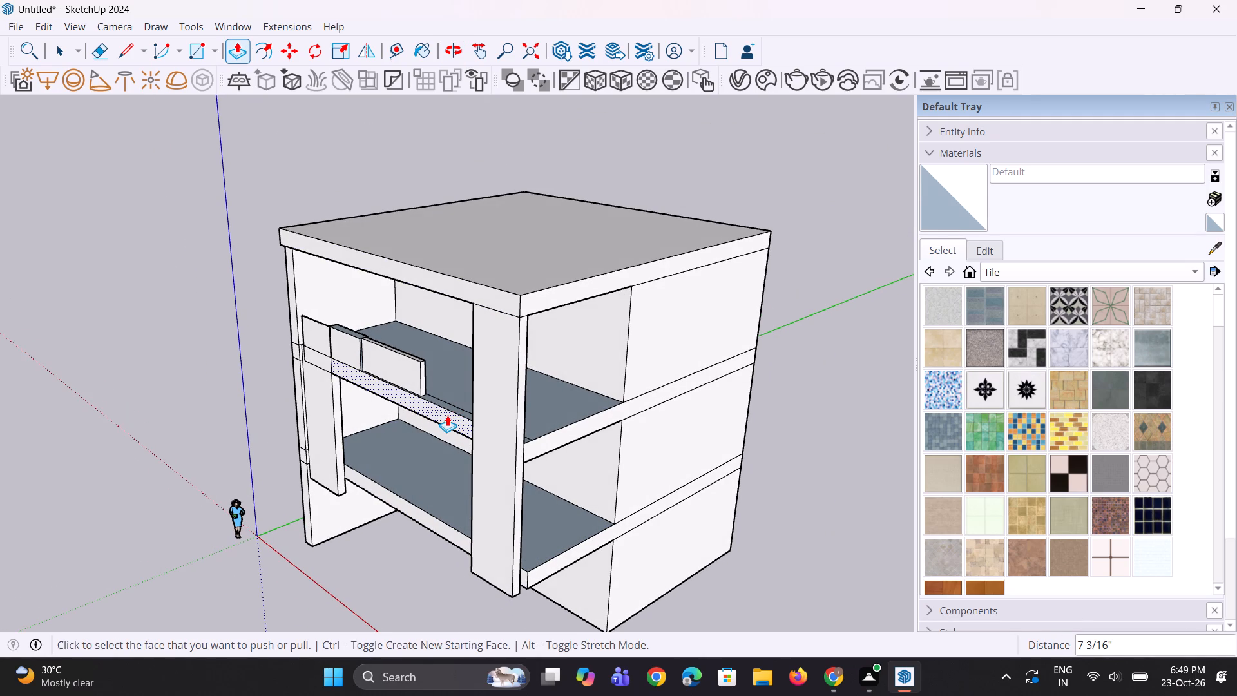
{"action": "scroll", "coordinate": [424, 430], "scroll_direction": "down", "scroll_amount": 3}
{"action": "middle_click_drag", "start_coordinate": [424, 430], "coordinate": [559, 343]}
{"action": "scroll", "coordinate": [553, 298], "scroll_direction": "up", "scroll_amount": 7}
{"action": "middle_click_drag", "start_coordinate": [408, 306], "coordinate": [454, 222]}
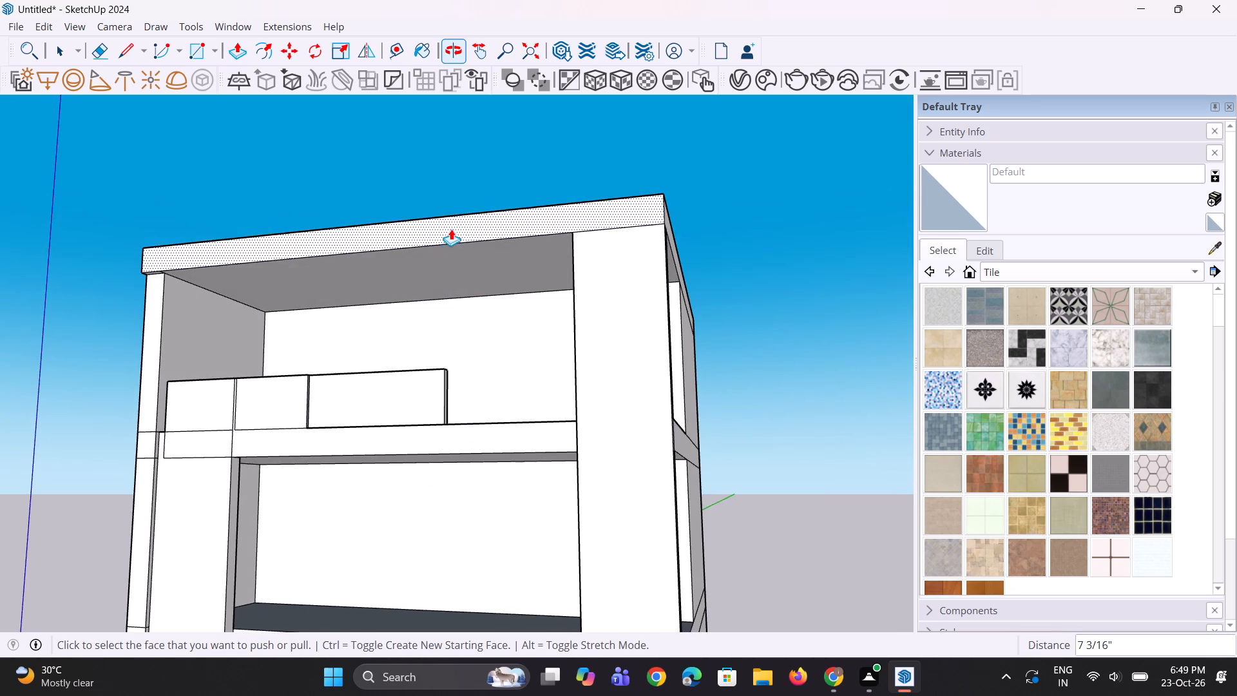
{"action": "scroll", "coordinate": [357, 347], "scroll_direction": "down", "scroll_amount": 2}
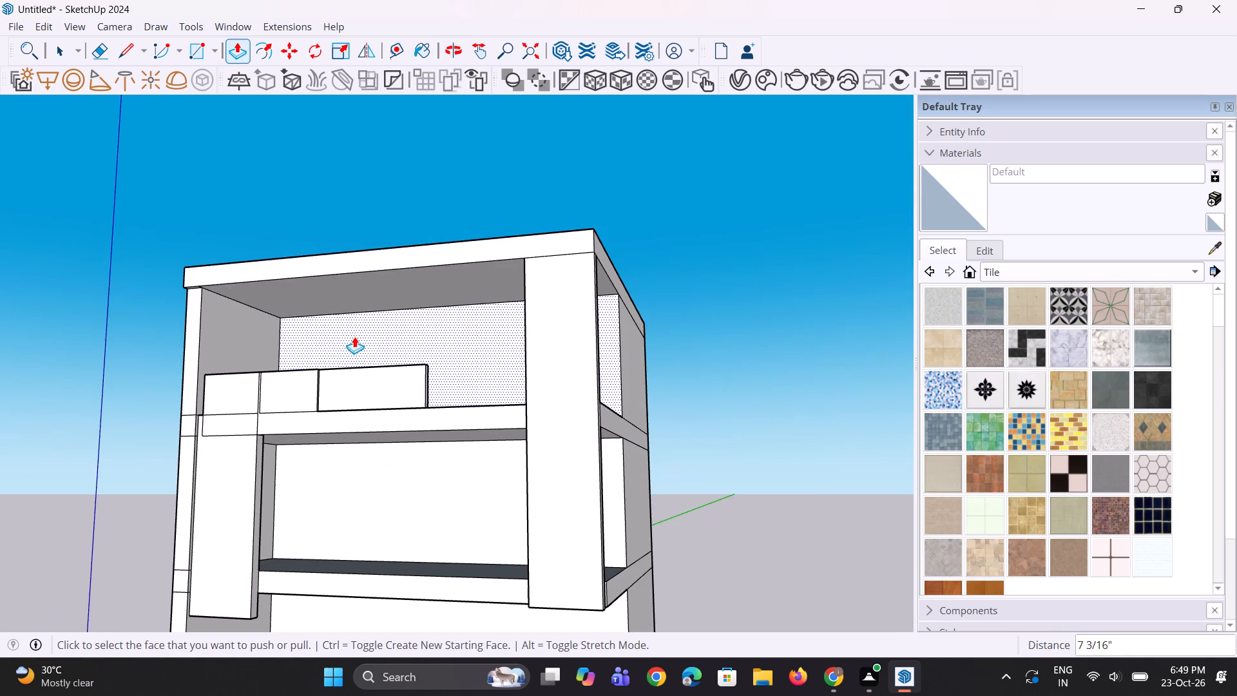
{"action": "scroll", "coordinate": [354, 336], "scroll_direction": "down", "scroll_amount": 3}
{"action": "middle_click_drag", "start_coordinate": [361, 345], "coordinate": [438, 384]}
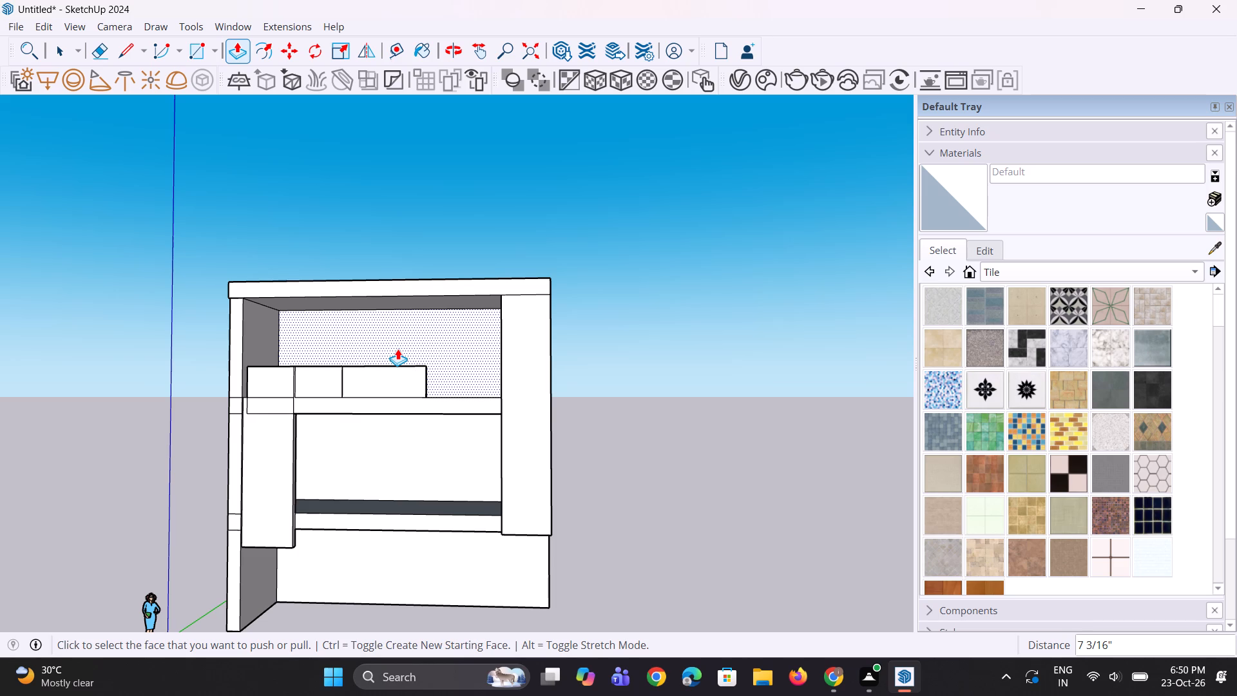
{"action": "middle_click_drag", "start_coordinate": [291, 425], "coordinate": [275, 426]}
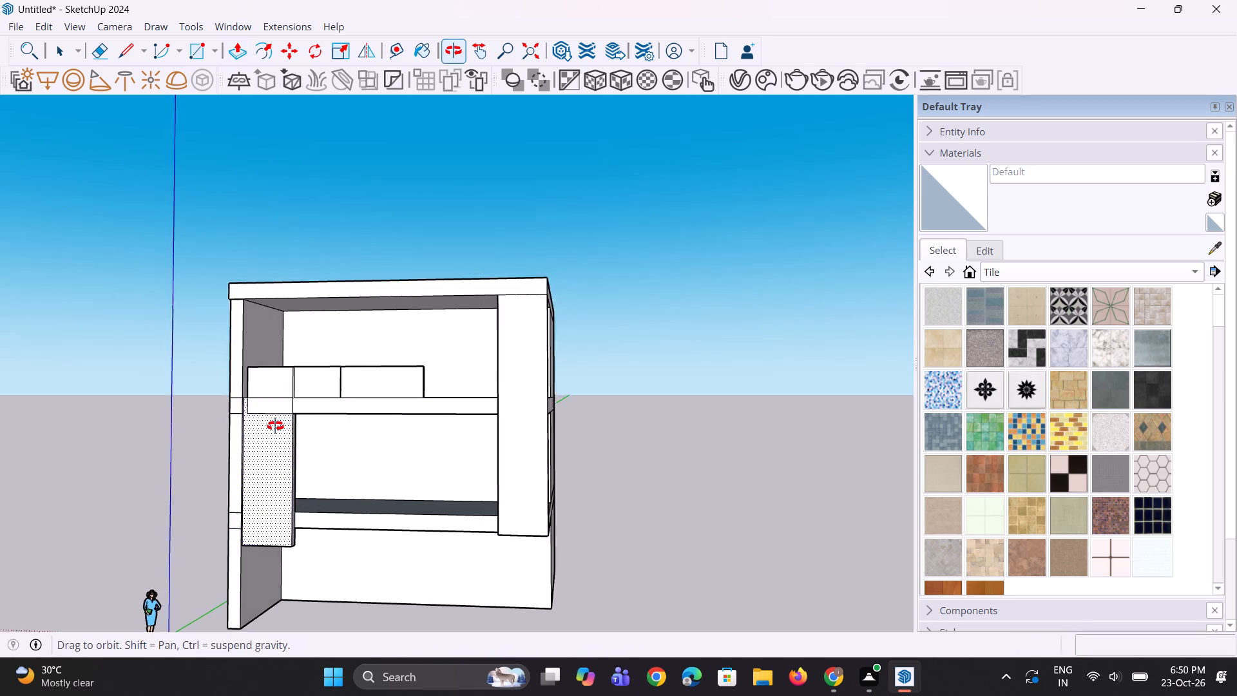
{"action": "middle_click_drag", "start_coordinate": [275, 426], "coordinate": [273, 427]}
{"action": "scroll", "coordinate": [254, 400], "scroll_direction": "up", "scroll_amount": 10}
{"action": "middle_click_drag", "start_coordinate": [292, 418], "coordinate": [219, 459]}
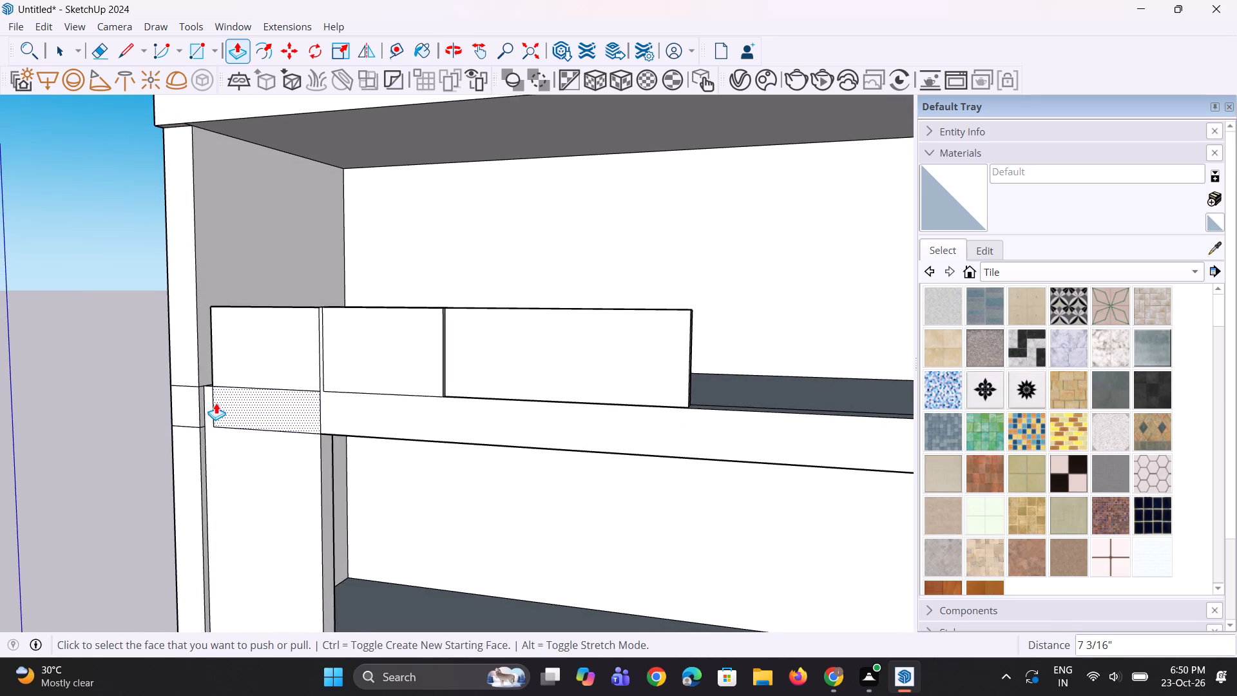
{"action": "scroll", "coordinate": [215, 403], "scroll_direction": "up", "scroll_amount": 4}
{"action": "middle_click_drag", "start_coordinate": [241, 440], "coordinate": [604, 679]}
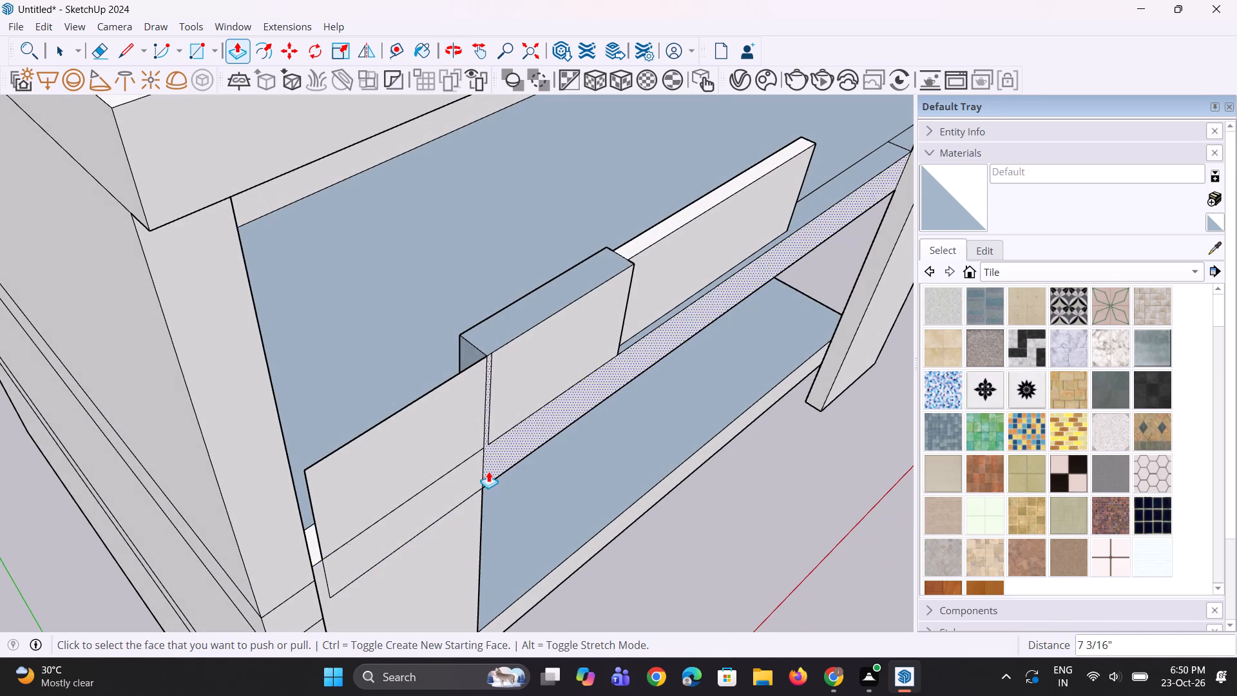
Delete the leftover upper balcony front face standing above the shorter vertical panel, along with its top and end edges.
{"action": "key", "text": "space"}
{"action": "left_click", "coordinate": [401, 452]}
{"action": "key", "text": "Delete"}
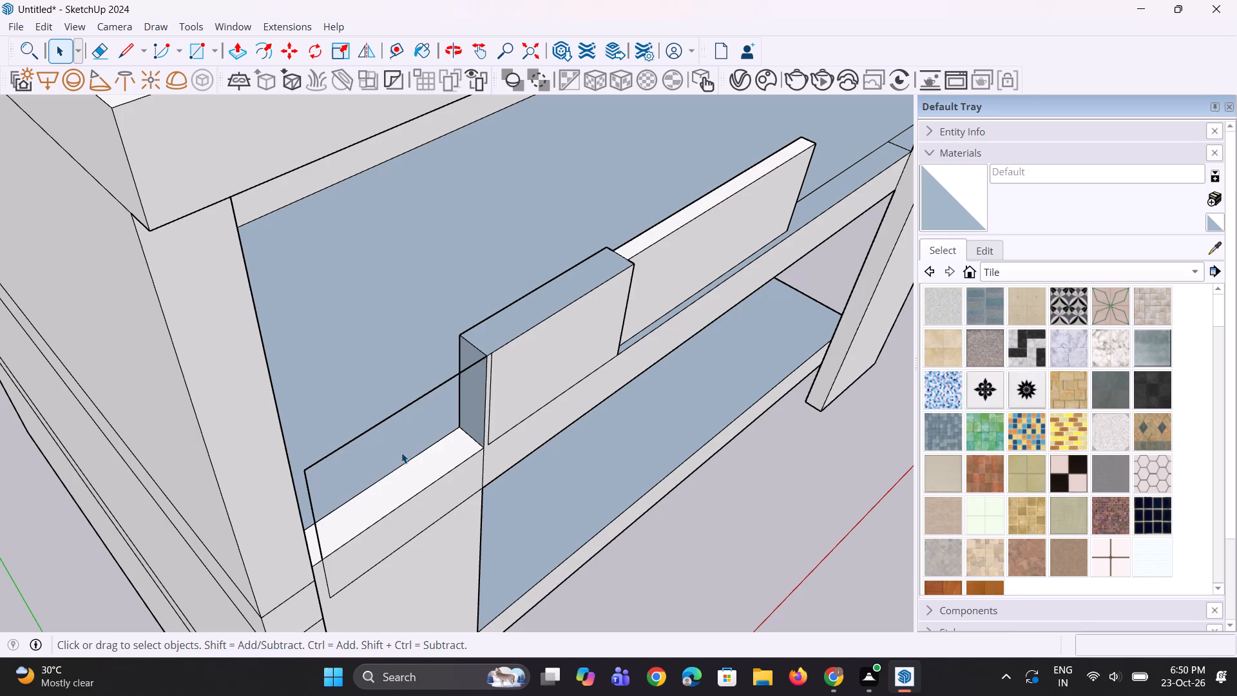
{"action": "left_click", "coordinate": [390, 414]}
{"action": "key", "text": "Delete"}
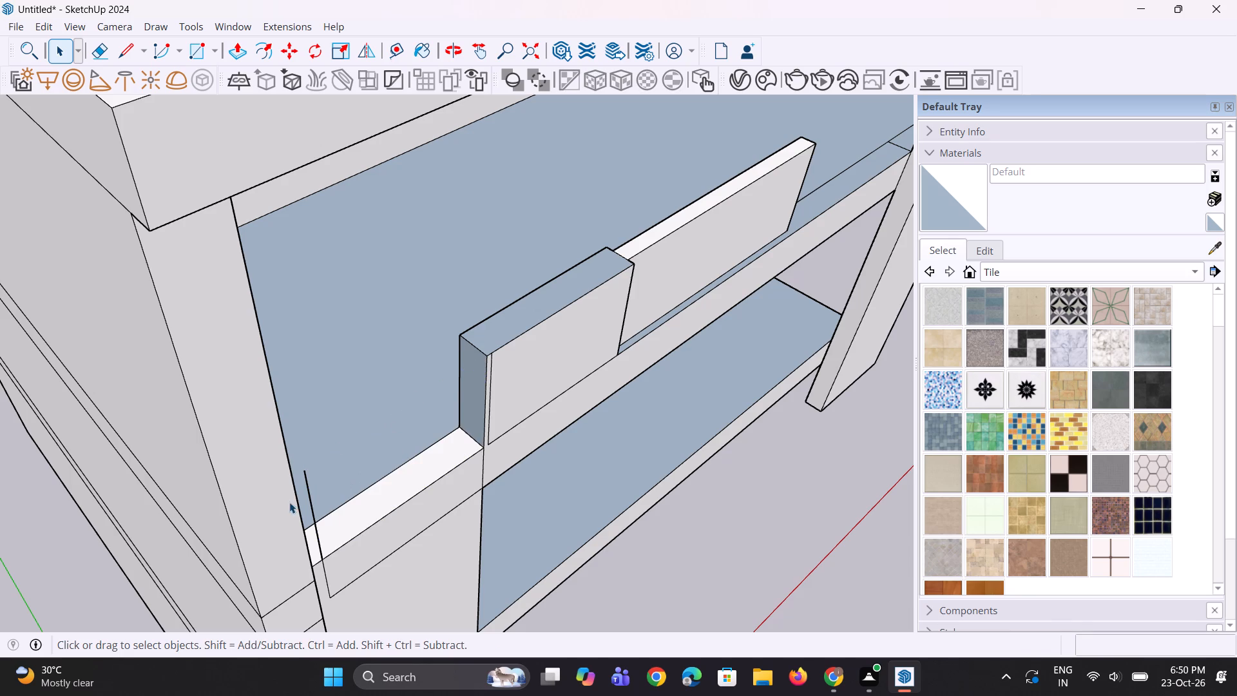
{"action": "left_click", "coordinate": [316, 519]}
{"action": "key", "text": "Delete"}
Erase the three leftover outline segments on the front face of the shorter vertical panel, just below the upper slab.
{"action": "scroll", "coordinate": [338, 485], "scroll_direction": "down", "scroll_amount": 4}
{"action": "middle_click_drag", "start_coordinate": [363, 521], "coordinate": [340, 470]}
{"action": "scroll", "coordinate": [337, 504], "scroll_direction": "up", "scroll_amount": 3}
{"action": "key", "text": "e"}
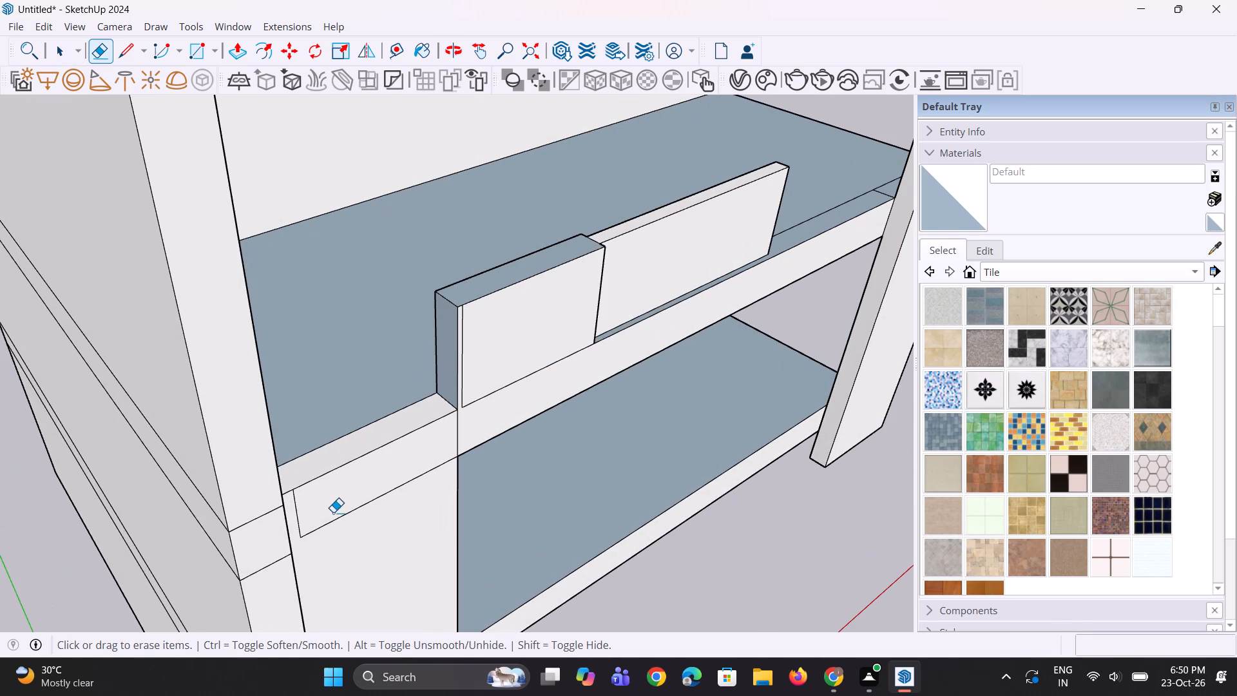
{"action": "left_click", "coordinate": [337, 521]}
{"action": "left_click", "coordinate": [301, 517]}
{"action": "scroll", "coordinate": [311, 455], "scroll_direction": "down", "scroll_amount": 2}
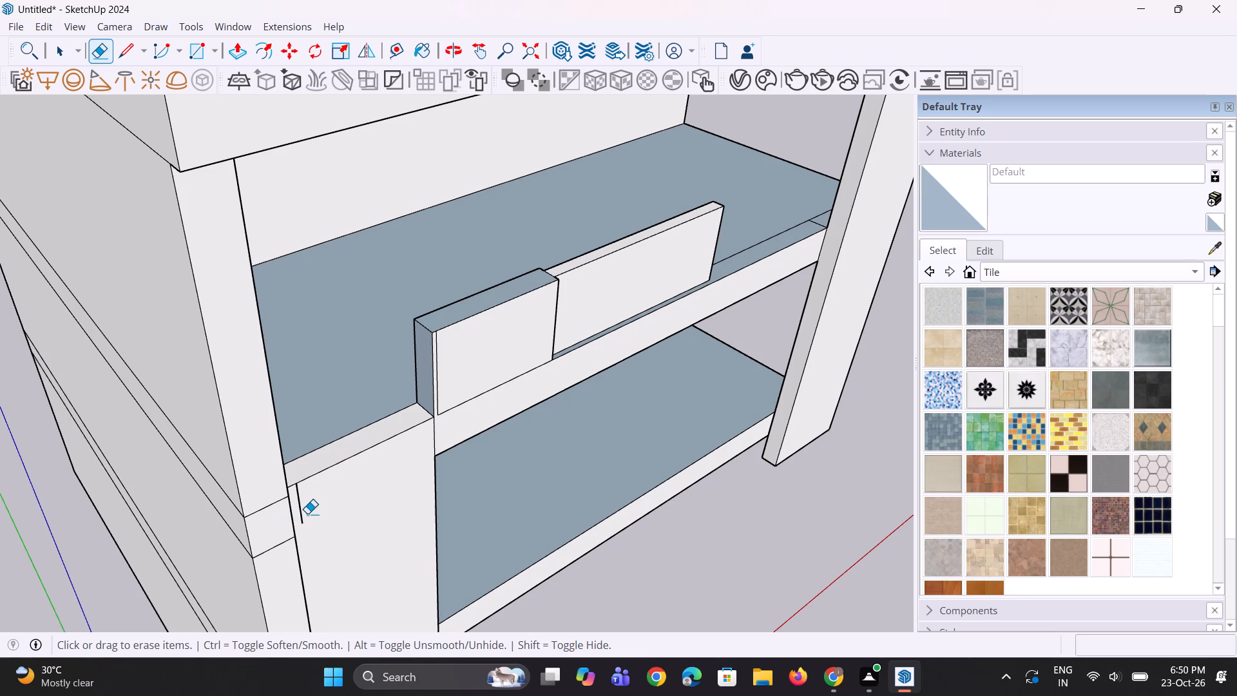
{"action": "left_click", "coordinate": [302, 514]}
Examine the whole front elevation, checking the upper balcony front and the shorter vertical panel.
{"action": "scroll", "coordinate": [300, 490], "scroll_direction": "down", "scroll_amount": 6}
{"action": "middle_click_drag", "start_coordinate": [403, 487], "coordinate": [170, 421]}
{"action": "scroll", "coordinate": [260, 372], "scroll_direction": "down", "scroll_amount": 4}
{"action": "middle_click_drag", "start_coordinate": [367, 409], "coordinate": [323, 374]}
{"action": "scroll", "coordinate": [403, 496], "scroll_direction": "up", "scroll_amount": 3}
{"action": "key", "text": "space"}
{"action": "key", "text": "space"}
{"action": "scroll", "coordinate": [365, 393], "scroll_direction": "down", "scroll_amount": 3}
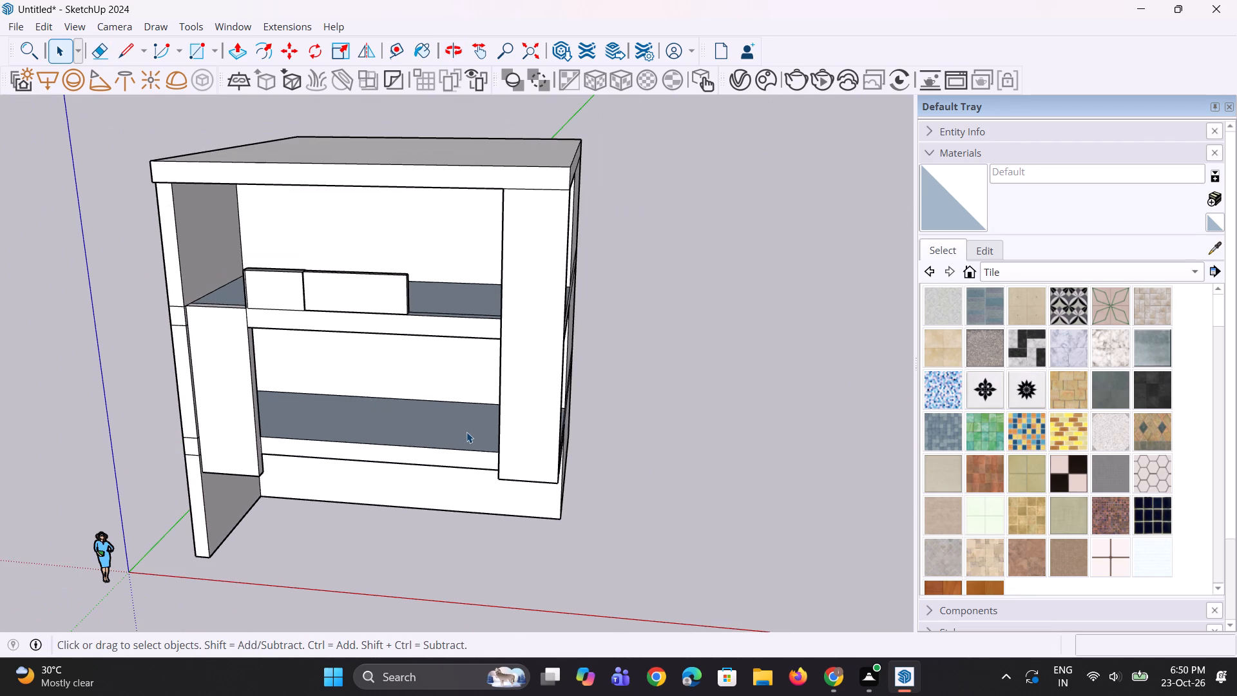
Erase the vertical and horizontal dividing lines between the upper balcony's raised end block and the slab's front face.
{"action": "scroll", "coordinate": [475, 433], "scroll_direction": "up", "scroll_amount": 3}
{"action": "scroll", "coordinate": [374, 427], "scroll_direction": "up", "scroll_amount": 2}
{"action": "scroll", "coordinate": [368, 421], "scroll_direction": "down", "scroll_amount": 2}
{"action": "scroll", "coordinate": [209, 412], "scroll_direction": "up", "scroll_amount": 2}
{"action": "middle_click_drag", "start_coordinate": [186, 414], "coordinate": [201, 470]}
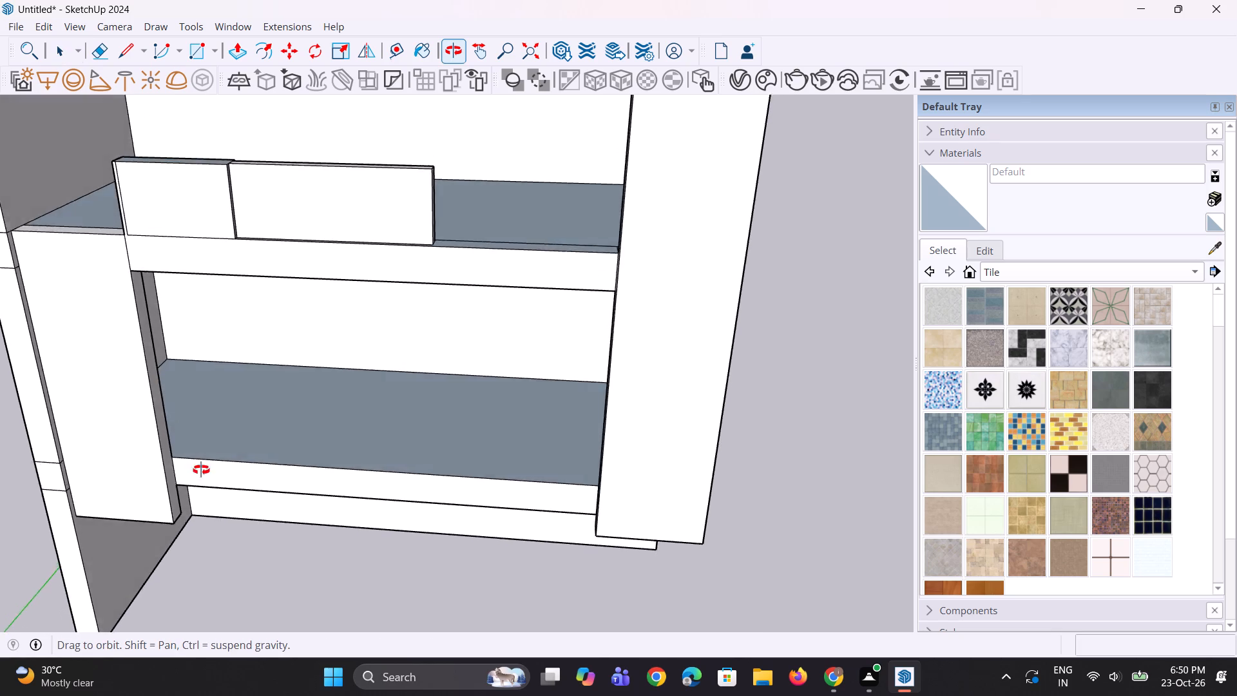
{"action": "middle_click_drag", "start_coordinate": [201, 470], "coordinate": [428, 523]}
{"action": "scroll", "coordinate": [267, 356], "scroll_direction": "up", "scroll_amount": 2}
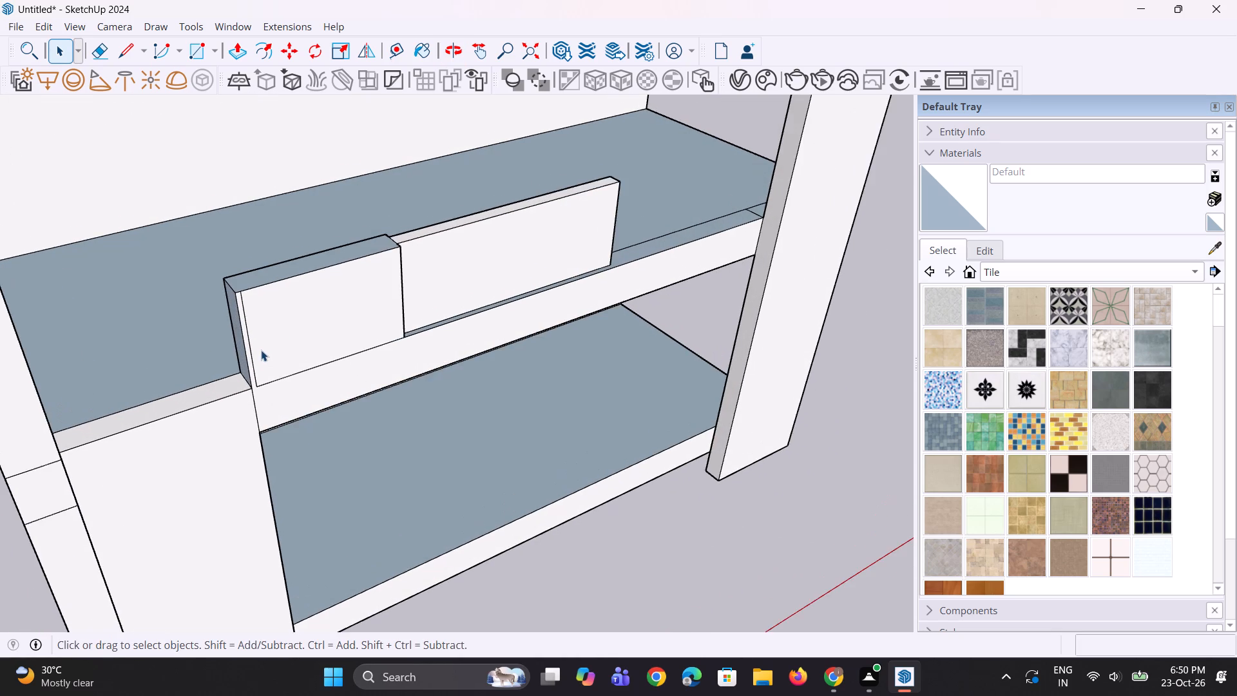
{"action": "scroll", "coordinate": [261, 350], "scroll_direction": "up", "scroll_amount": 1}
{"action": "key", "text": "e"}
{"action": "left_click", "coordinate": [253, 371]}
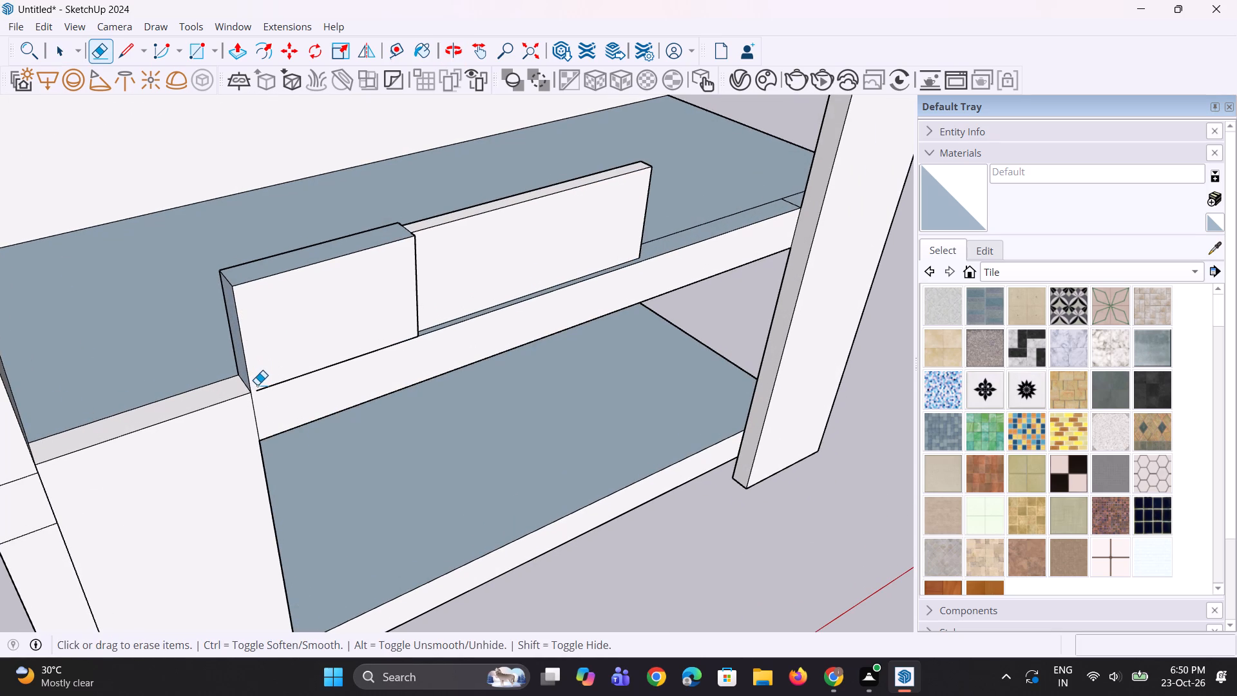
{"action": "left_click", "coordinate": [284, 382]}
Copy the lower balcony slab's front top edge 6 1/4" inward across the slab's top face.
{"action": "scroll", "coordinate": [288, 377], "scroll_direction": "down", "scroll_amount": 5}
{"action": "middle_click_drag", "start_coordinate": [322, 450], "coordinate": [282, 425]}
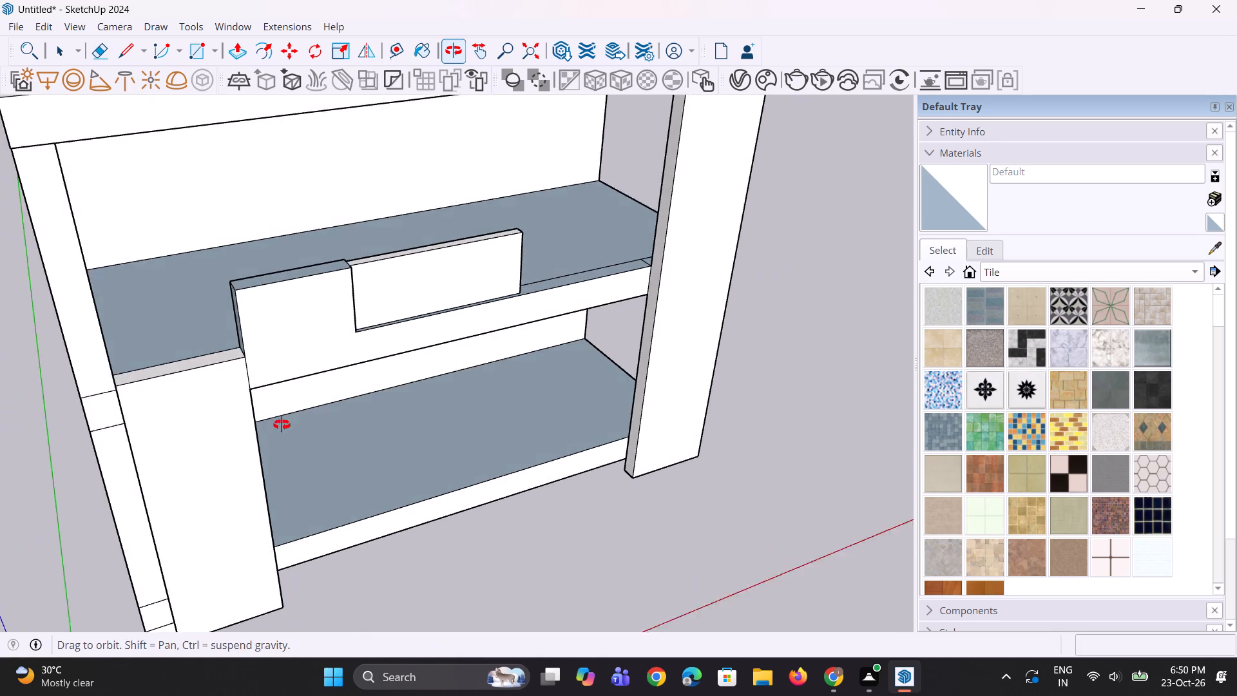
{"action": "middle_click_drag", "start_coordinate": [282, 425], "coordinate": [275, 413]}
{"action": "key", "text": "space"}
{"action": "left_click", "coordinate": [292, 530]}
{"action": "left_click", "coordinate": [292, 533]}
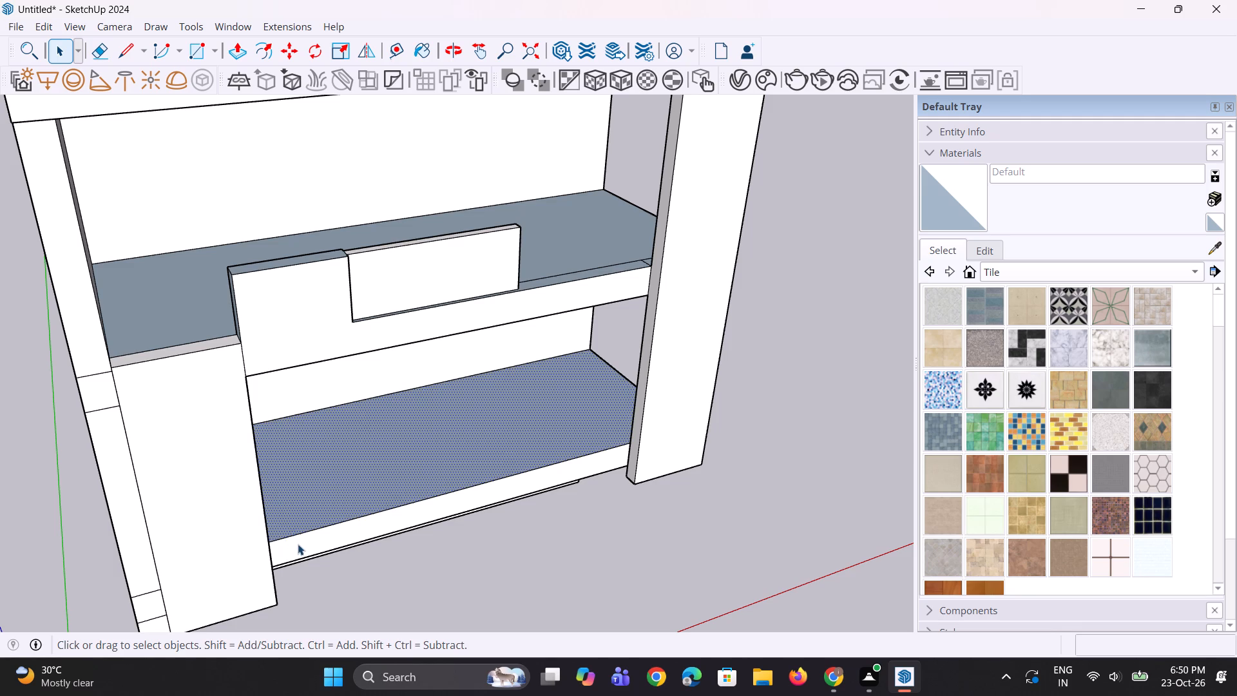
{"action": "middle_click_drag", "start_coordinate": [298, 544], "coordinate": [288, 598]}
{"action": "scroll", "coordinate": [283, 548], "scroll_direction": "up", "scroll_amount": 7}
{"action": "left_click", "coordinate": [291, 540]}
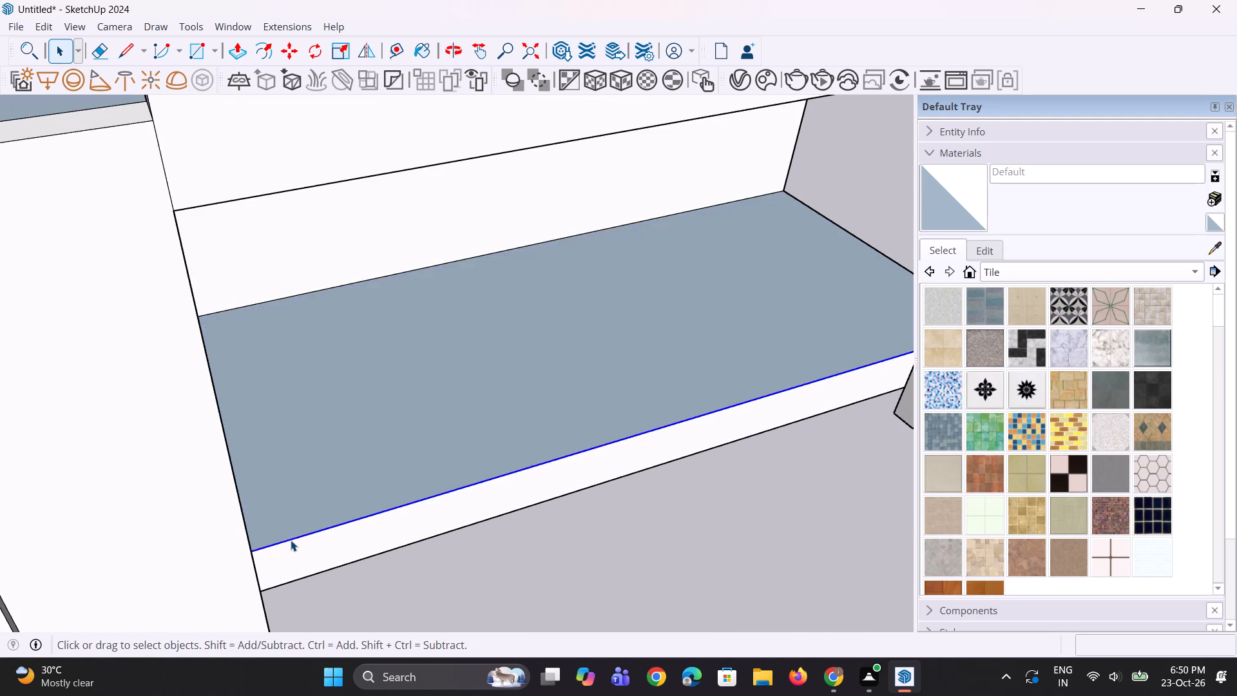
{"action": "middle_click_drag", "start_coordinate": [291, 540], "coordinate": [43, 571]}
{"action": "scroll", "coordinate": [151, 445], "scroll_direction": "up", "scroll_amount": 6}
{"action": "middle_click_drag", "start_coordinate": [210, 409], "coordinate": [94, 480]}
{"action": "scroll", "coordinate": [210, 409], "scroll_direction": "up", "scroll_amount": 1}
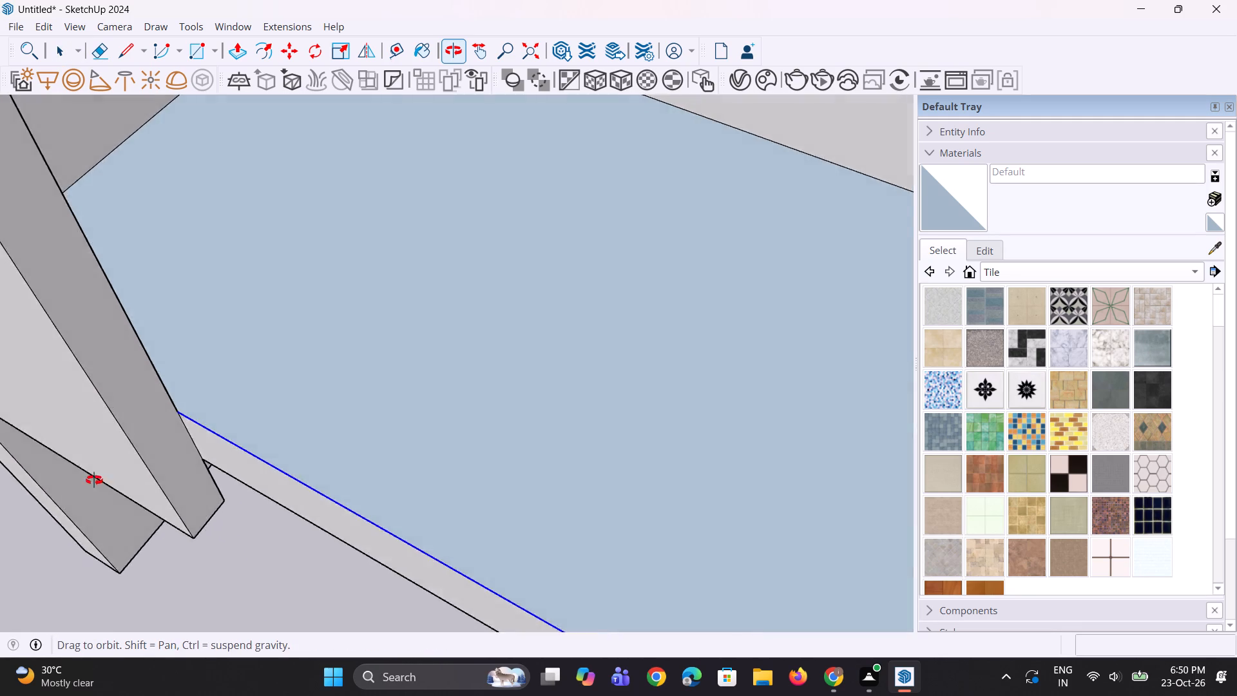
{"action": "middle_click_drag", "start_coordinate": [94, 480], "coordinate": [13, 449]}
{"action": "scroll", "coordinate": [282, 303], "scroll_direction": "up", "scroll_amount": 5}
{"action": "middle_click_drag", "start_coordinate": [283, 304], "coordinate": [207, 319]}
{"action": "key", "text": "m"}
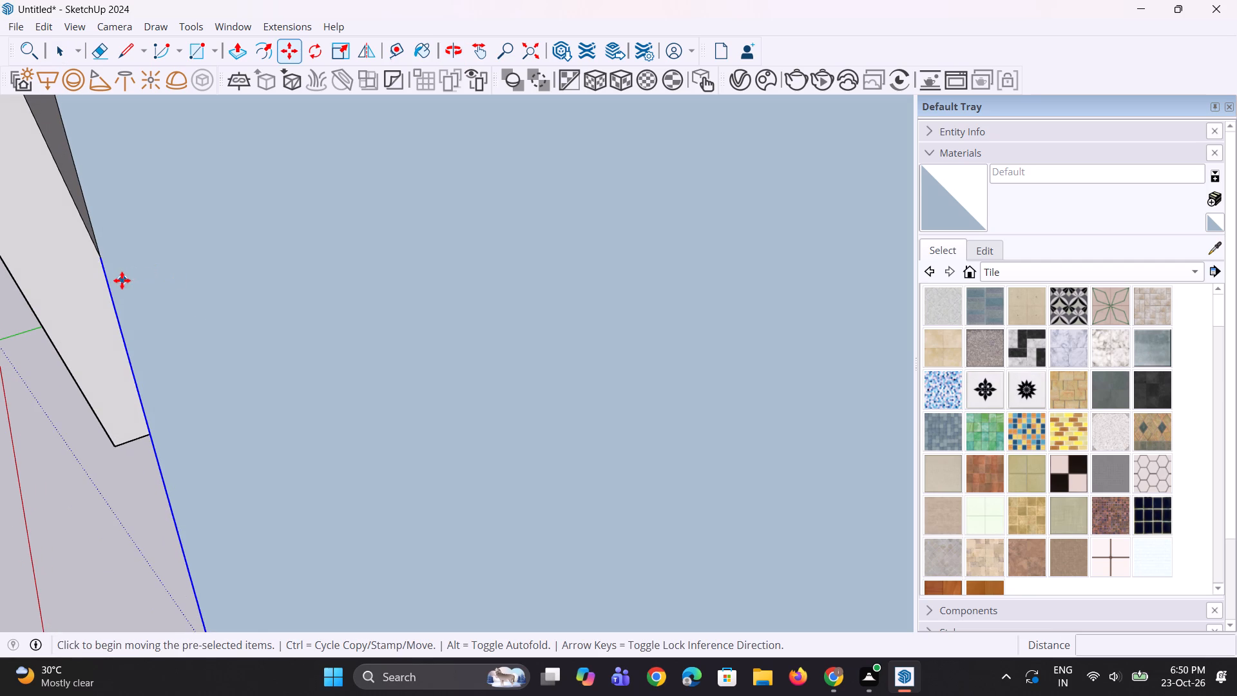
{"action": "left_click", "coordinate": [106, 262]}
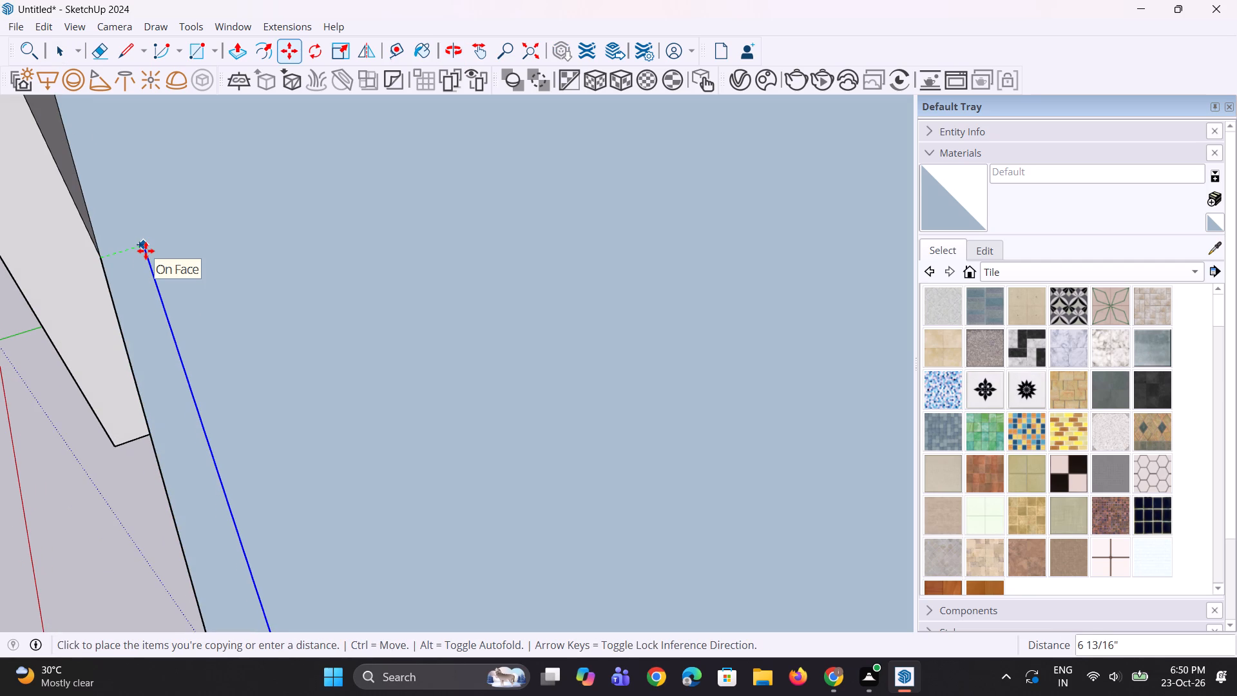
{"action": "left_click", "coordinate": [142, 251]}
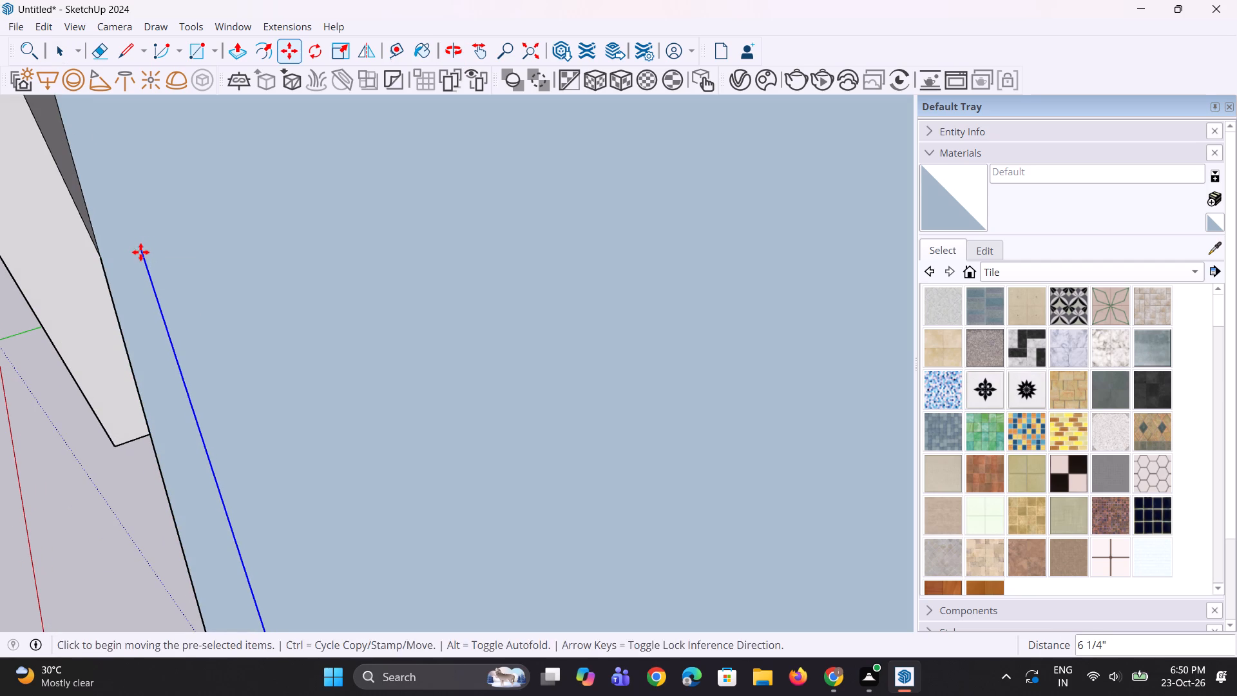
Draw two lines across the lower slab's front strip, one at its panel end and one partway along, to divide off an end section.
{"action": "key", "text": "l"}
{"action": "left_click", "coordinate": [138, 242]}
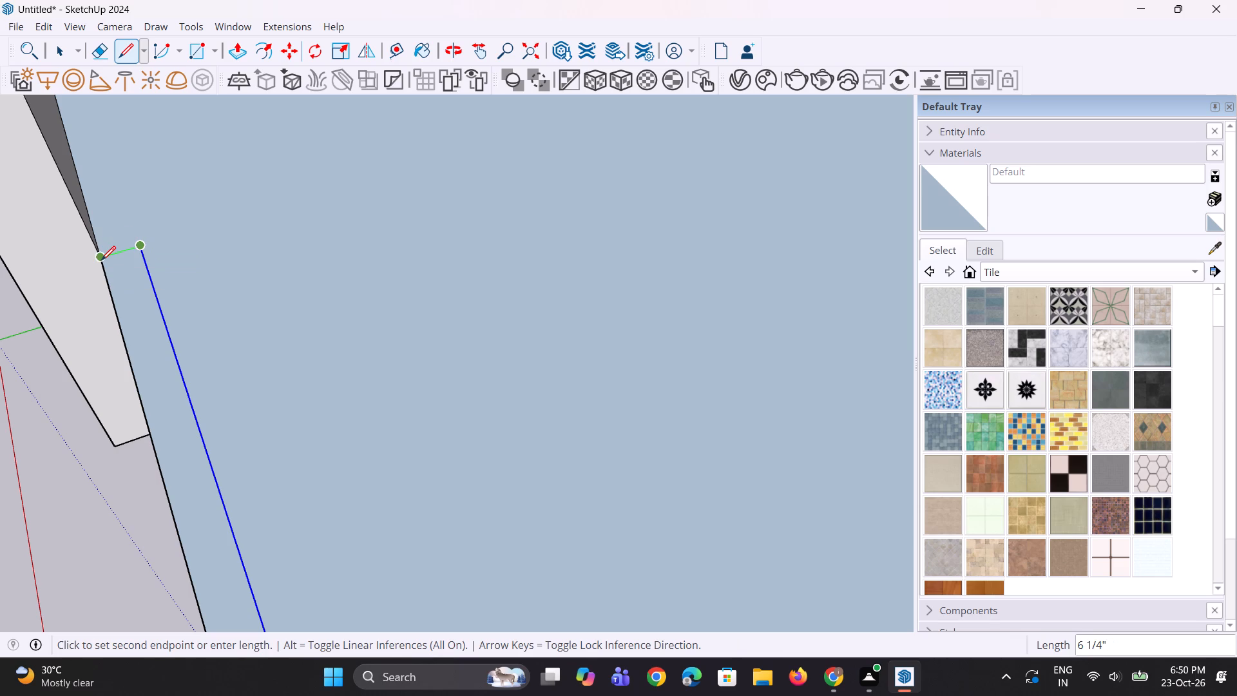
{"action": "left_click", "coordinate": [101, 260]}
{"action": "scroll", "coordinate": [120, 319], "scroll_direction": "down", "scroll_amount": 3}
{"action": "middle_click_drag", "start_coordinate": [154, 322], "coordinate": [370, 201]}
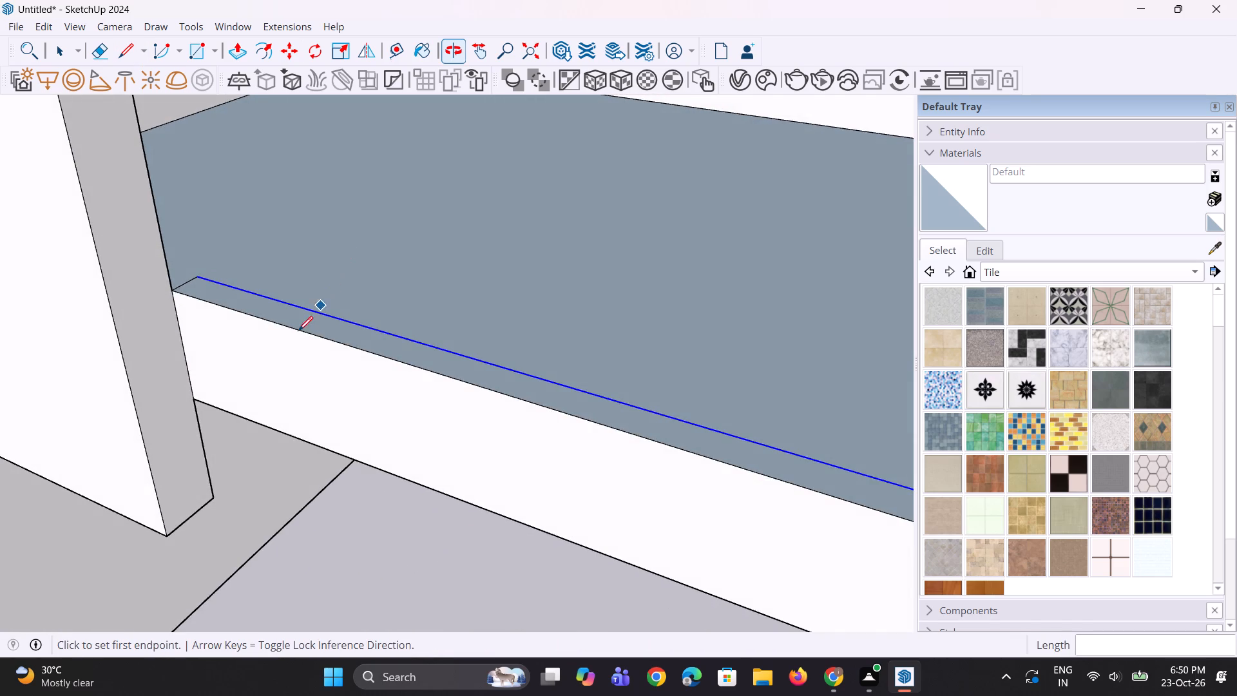
{"action": "scroll", "coordinate": [267, 347], "scroll_direction": "down", "scroll_amount": 16}
{"action": "middle_click_drag", "start_coordinate": [369, 373], "coordinate": [403, 376]}
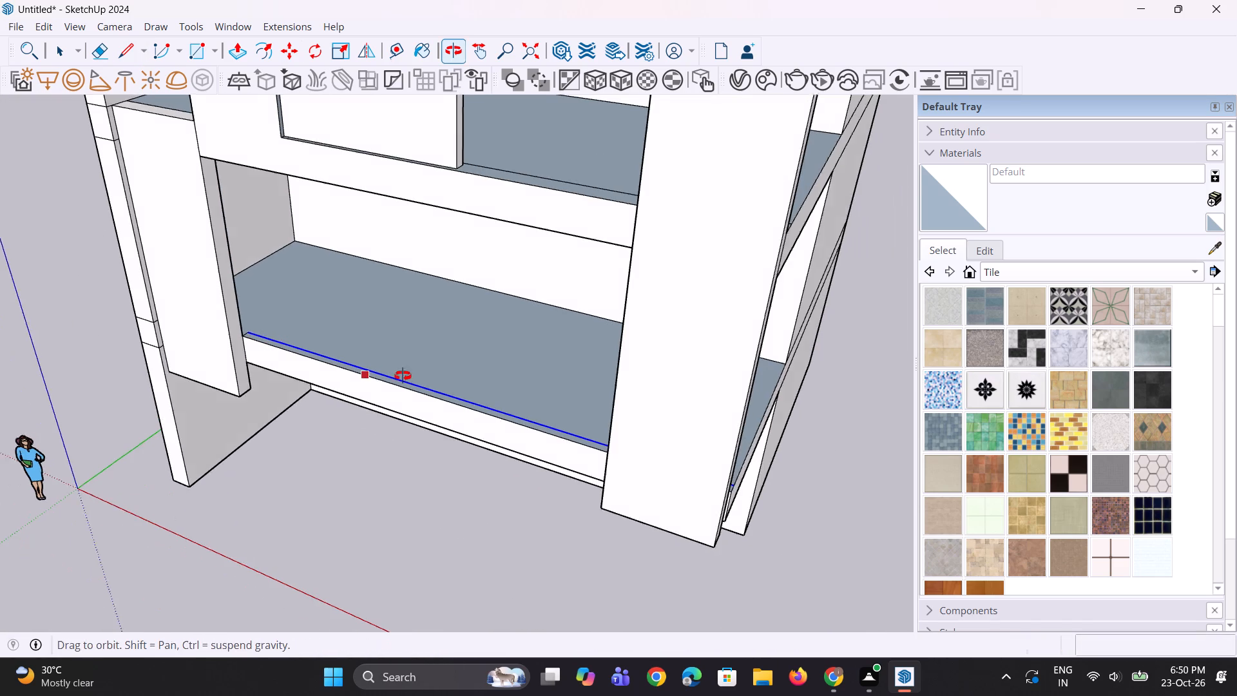
{"action": "middle_click_drag", "start_coordinate": [403, 376], "coordinate": [436, 376]}
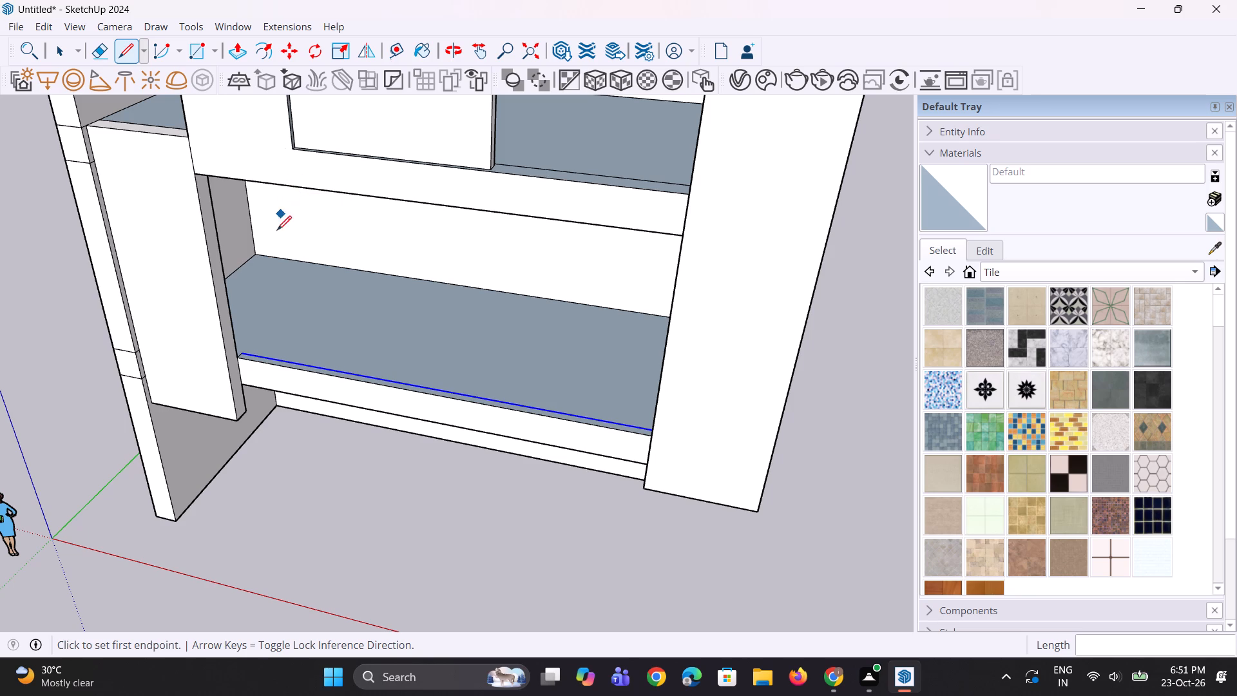
{"action": "scroll", "coordinate": [304, 373], "scroll_direction": "up", "scroll_amount": 7}
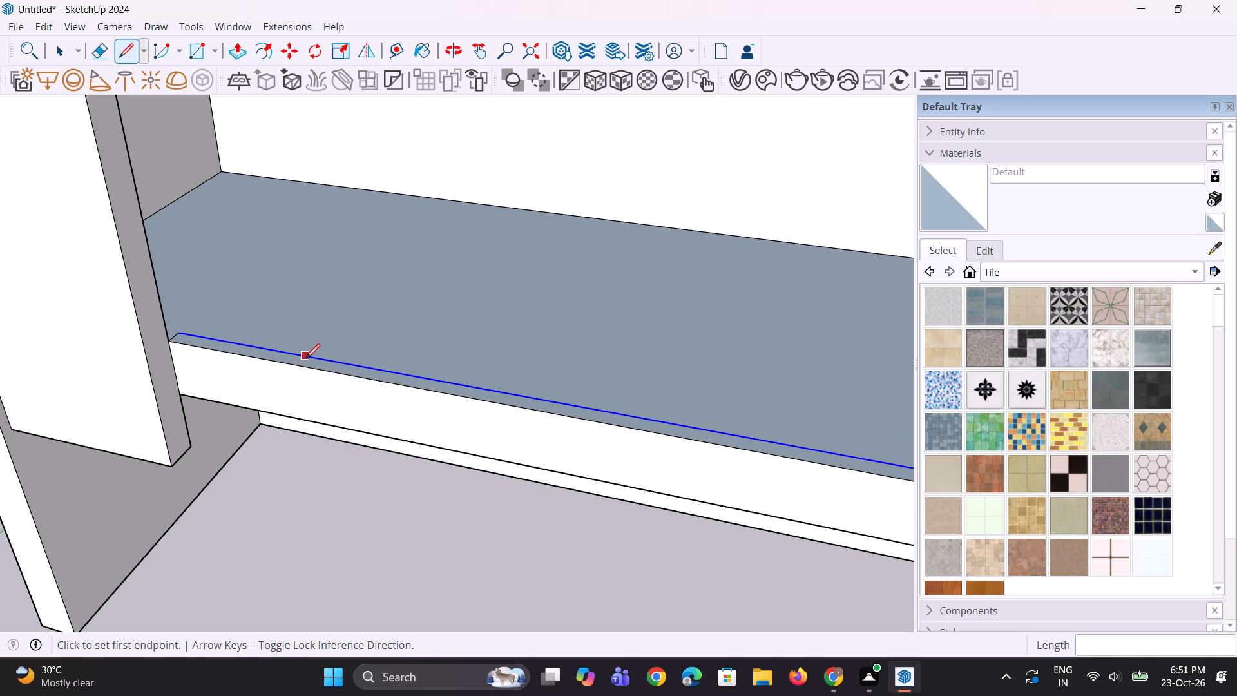
{"action": "left_click", "coordinate": [320, 357]}
{"action": "left_click", "coordinate": [318, 369]}
Pull the end section of the lower slab's front strip up 3' 1 7/16" to form a balcony front block.
{"action": "middle_click_drag", "start_coordinate": [246, 360], "coordinate": [296, 376]}
{"action": "key", "text": "space"}
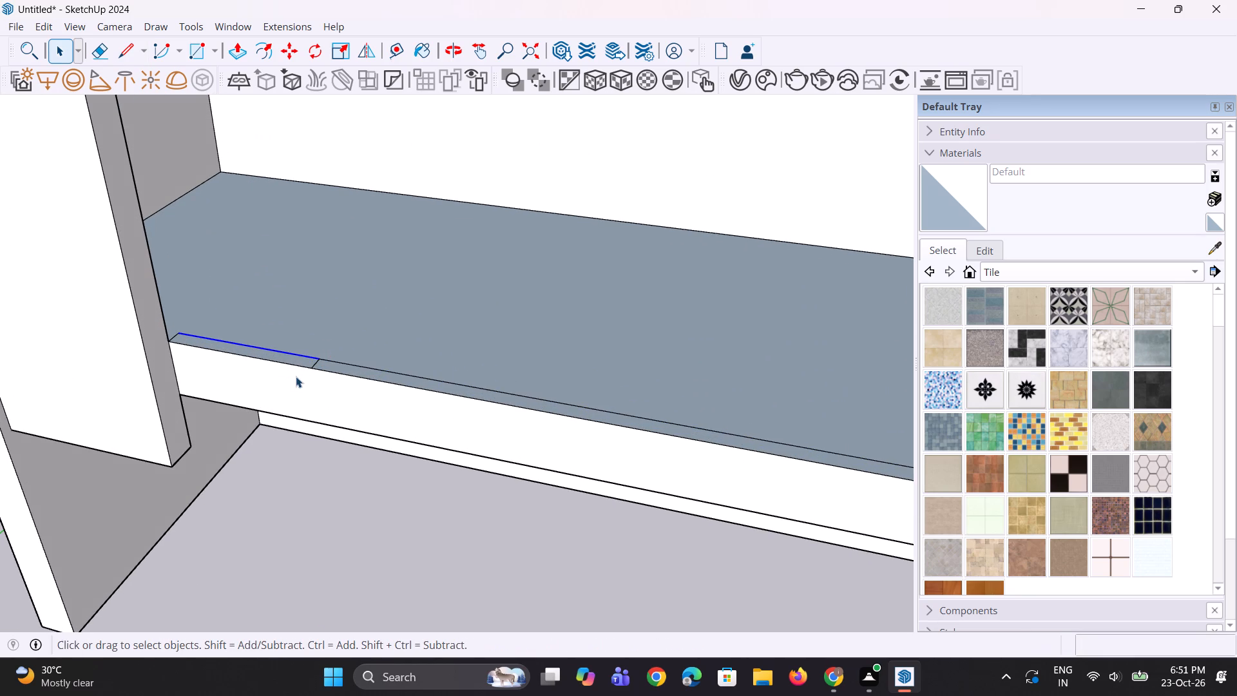
{"action": "middle_click_drag", "start_coordinate": [296, 376], "coordinate": [305, 377]}
{"action": "key", "text": "p"}
{"action": "left_click", "coordinate": [273, 352]}
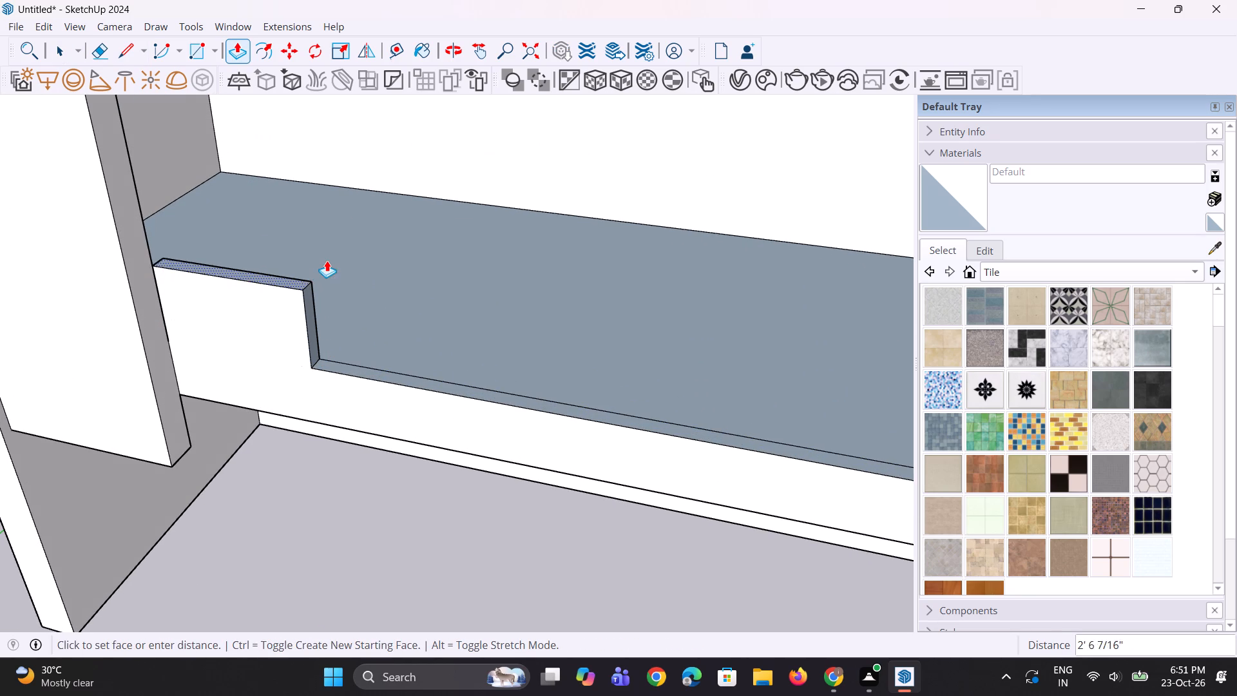
{"action": "left_click", "coordinate": [331, 250]}
Thicken the longer section of the upper balcony front by about 2 15/16", bringing its back face to the slab's inner line.
{"action": "scroll", "coordinate": [258, 374], "scroll_direction": "down", "scroll_amount": 8}
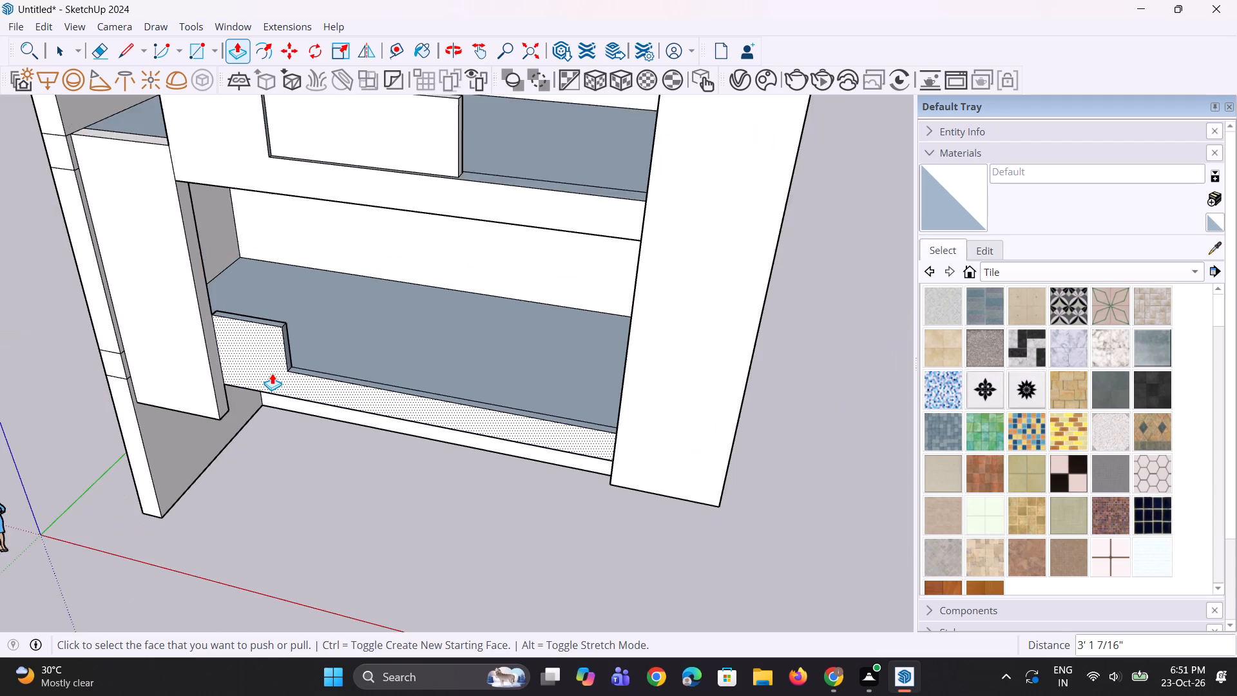
{"action": "middle_click_drag", "start_coordinate": [526, 474], "coordinate": [443, 549]}
{"action": "scroll", "coordinate": [398, 499], "scroll_direction": "down", "scroll_amount": 3}
{"action": "scroll", "coordinate": [289, 394], "scroll_direction": "up", "scroll_amount": 3}
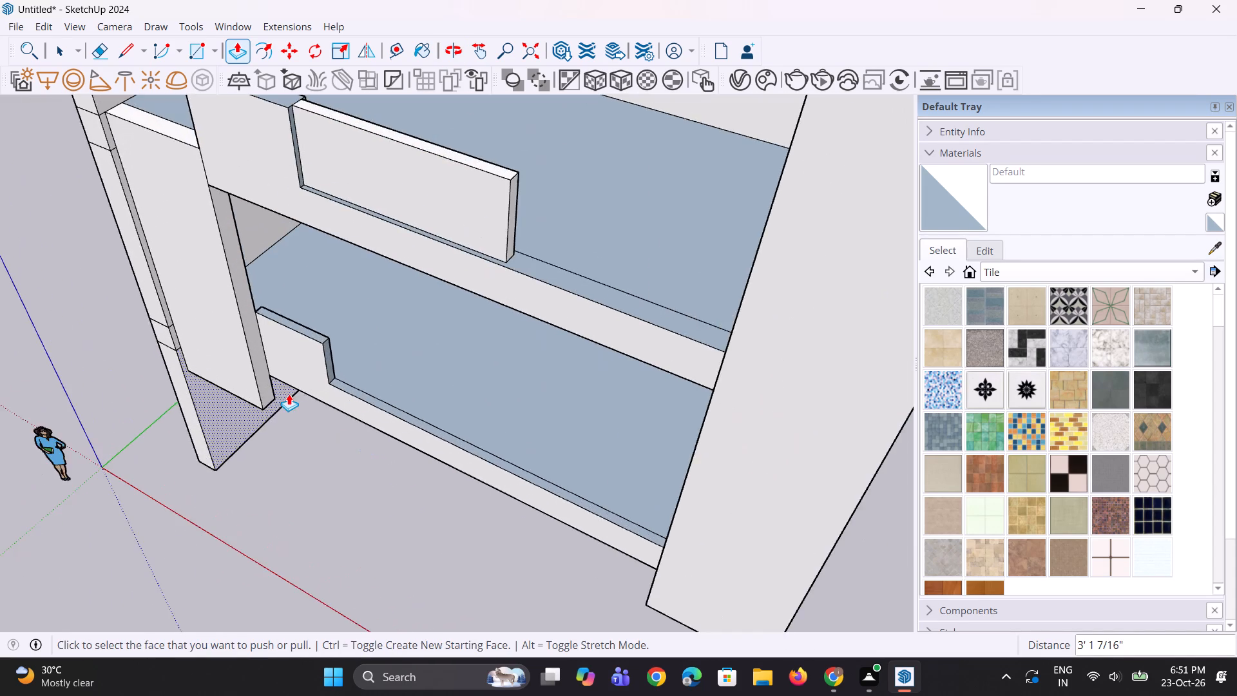
{"action": "scroll", "coordinate": [307, 383], "scroll_direction": "up", "scroll_amount": 3}
{"action": "middle_click_drag", "start_coordinate": [350, 325], "coordinate": [291, 327]}
{"action": "middle_click_drag", "start_coordinate": [291, 327], "coordinate": [223, 333]}
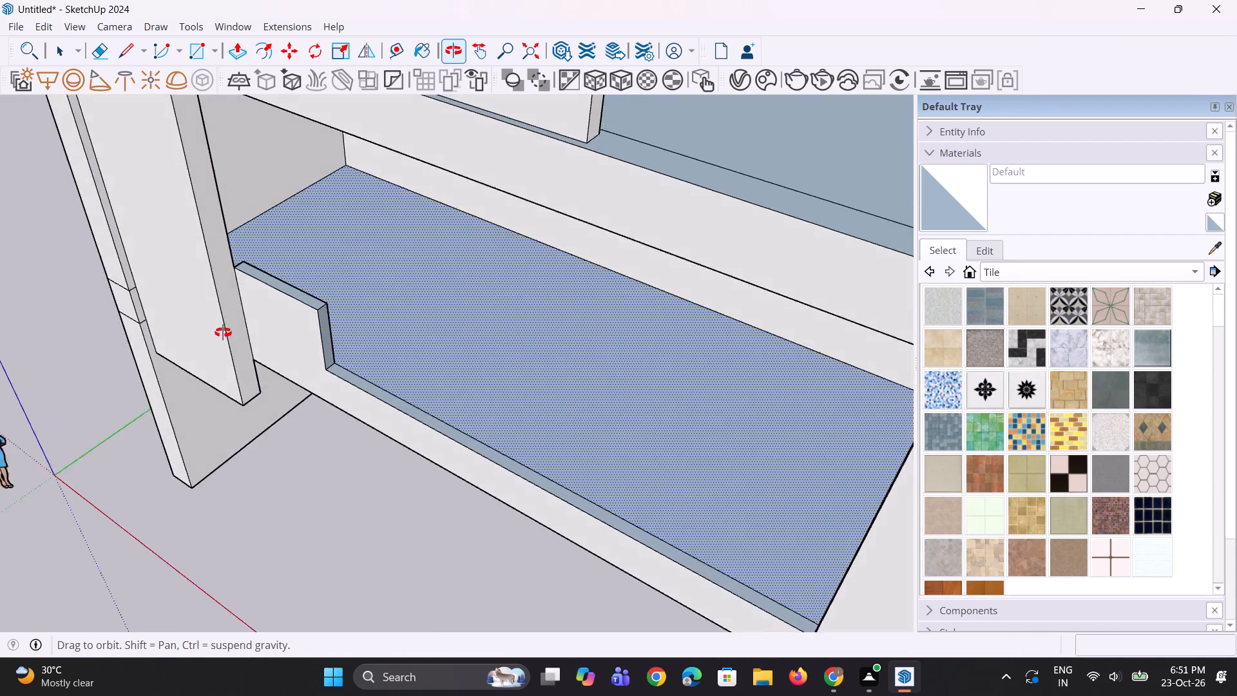
{"action": "middle_click_drag", "start_coordinate": [223, 333], "coordinate": [73, 293]}
{"action": "scroll", "coordinate": [439, 471], "scroll_direction": "down", "scroll_amount": 8}
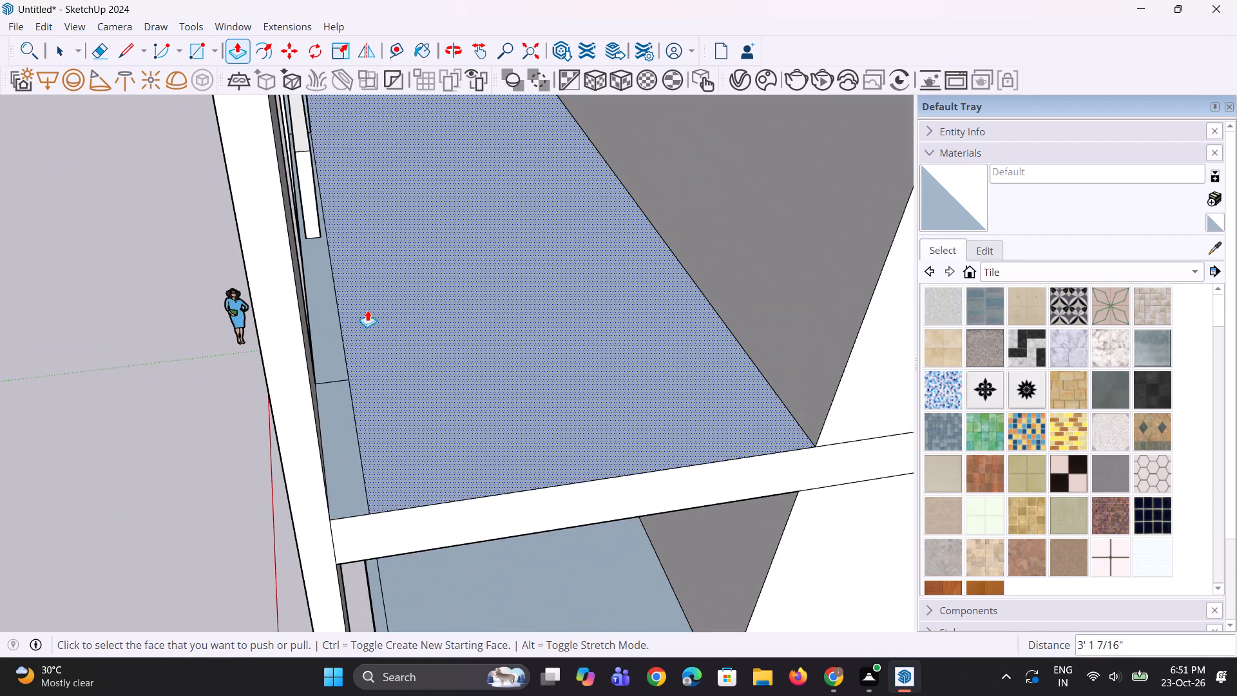
{"action": "scroll", "coordinate": [321, 150], "scroll_direction": "up", "scroll_amount": 6}
{"action": "middle_click_drag", "start_coordinate": [323, 206], "coordinate": [244, 235]}
{"action": "left_click", "coordinate": [240, 217]}
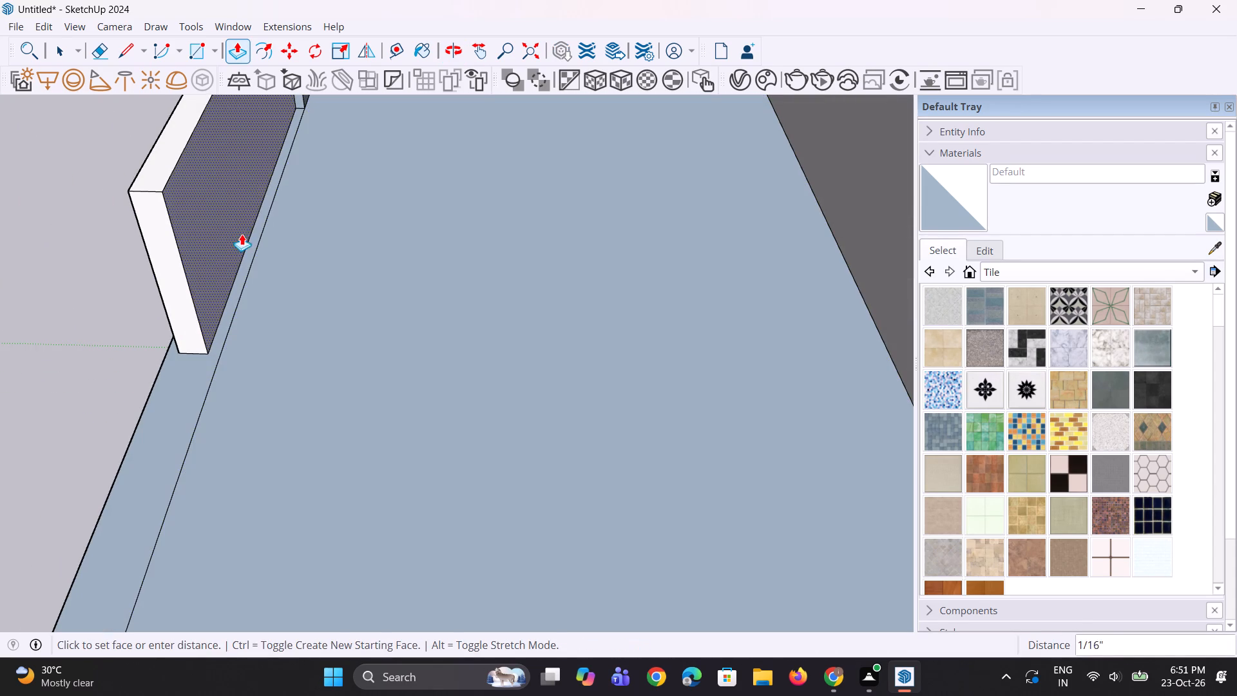
{"action": "left_click", "coordinate": [213, 372]}
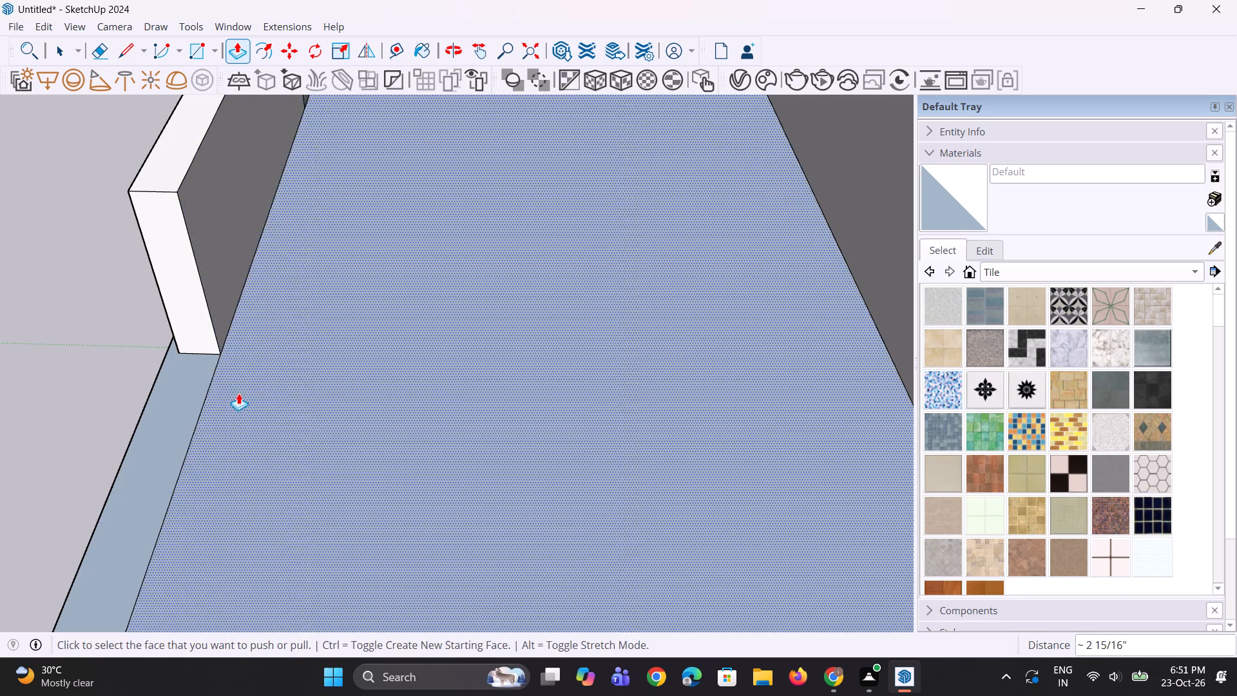
Raise the top face of the lower balcony's front block by 2 13/16".
{"action": "middle_click_drag", "start_coordinate": [238, 393], "coordinate": [407, 392]}
{"action": "scroll", "coordinate": [443, 383], "scroll_direction": "down", "scroll_amount": 10}
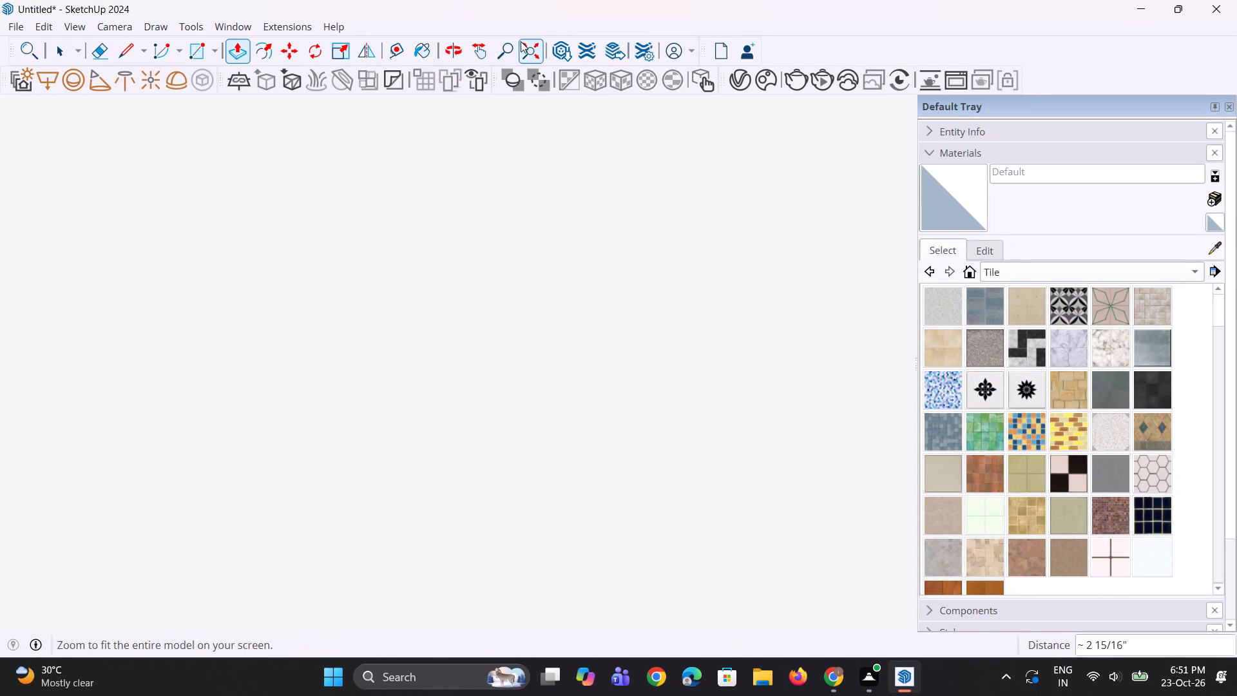
{"action": "left_click", "coordinate": [521, 41]}
{"action": "middle_click_drag", "start_coordinate": [383, 353], "coordinate": [705, 177]}
{"action": "scroll", "coordinate": [460, 440], "scroll_direction": "up", "scroll_amount": 3}
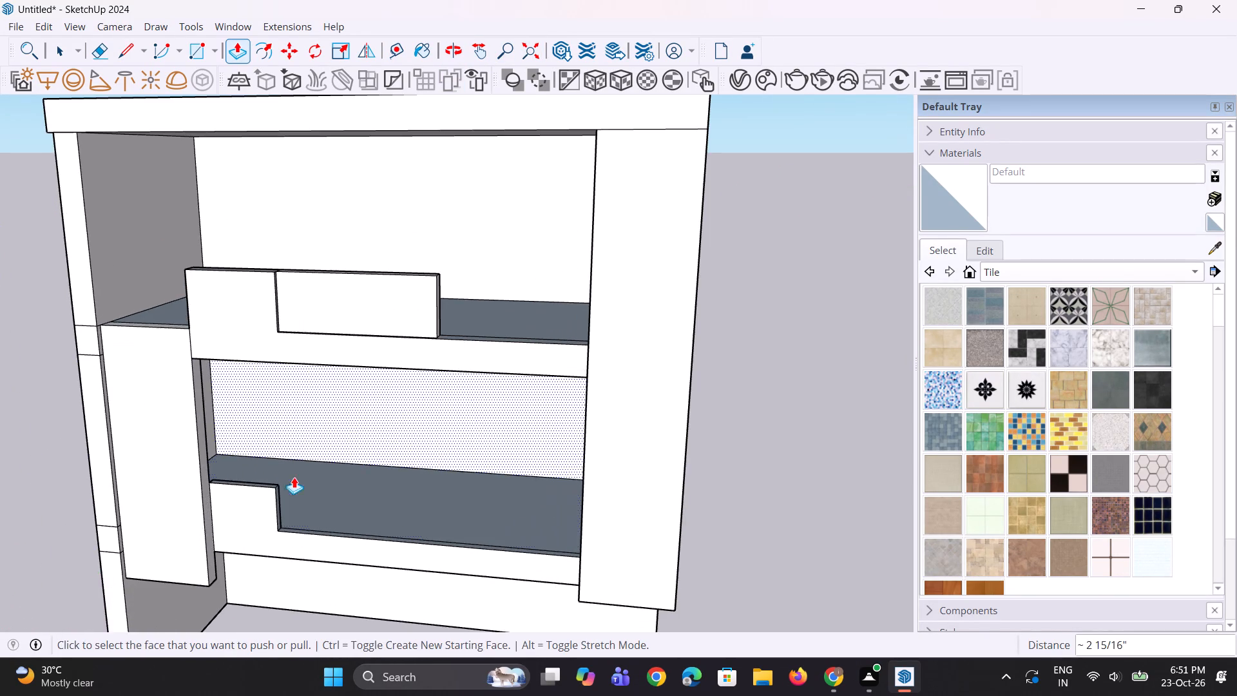
{"action": "middle_click_drag", "start_coordinate": [289, 478], "coordinate": [380, 438]}
{"action": "scroll", "coordinate": [278, 492], "scroll_direction": "up", "scroll_amount": 6}
{"action": "middle_click_drag", "start_coordinate": [273, 489], "coordinate": [271, 497]}
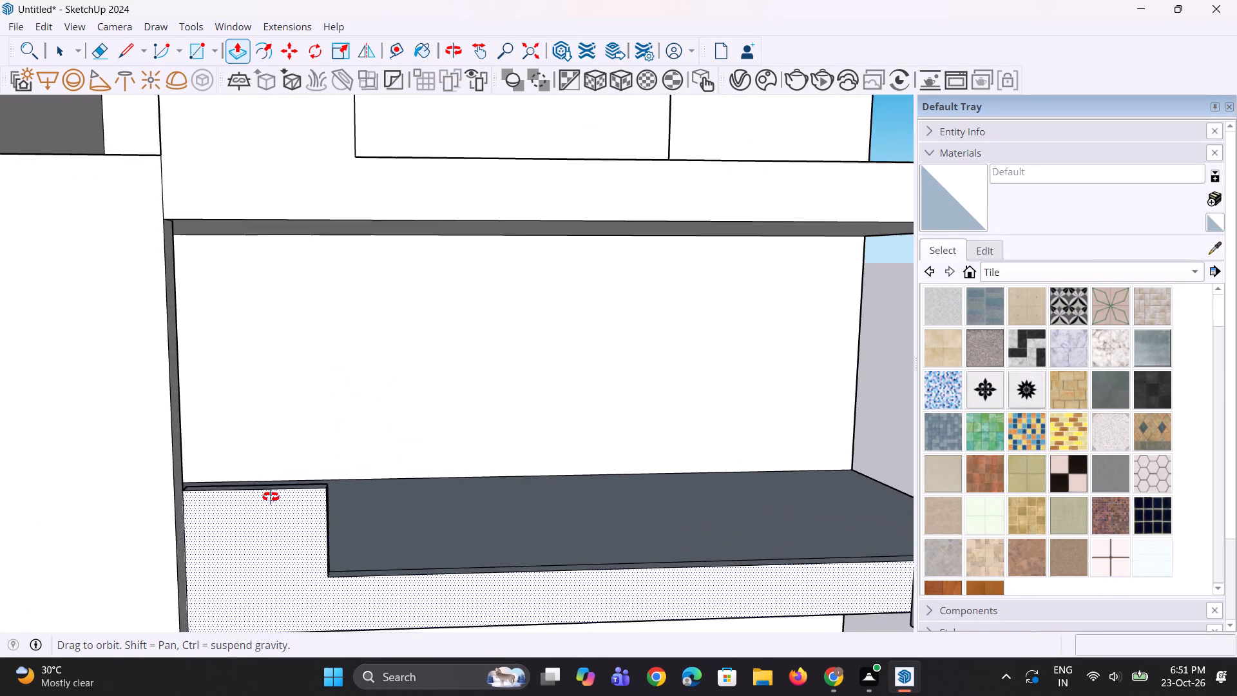
{"action": "middle_click_drag", "start_coordinate": [271, 497], "coordinate": [271, 549]}
{"action": "left_click", "coordinate": [292, 494]}
{"action": "left_click", "coordinate": [295, 487]}
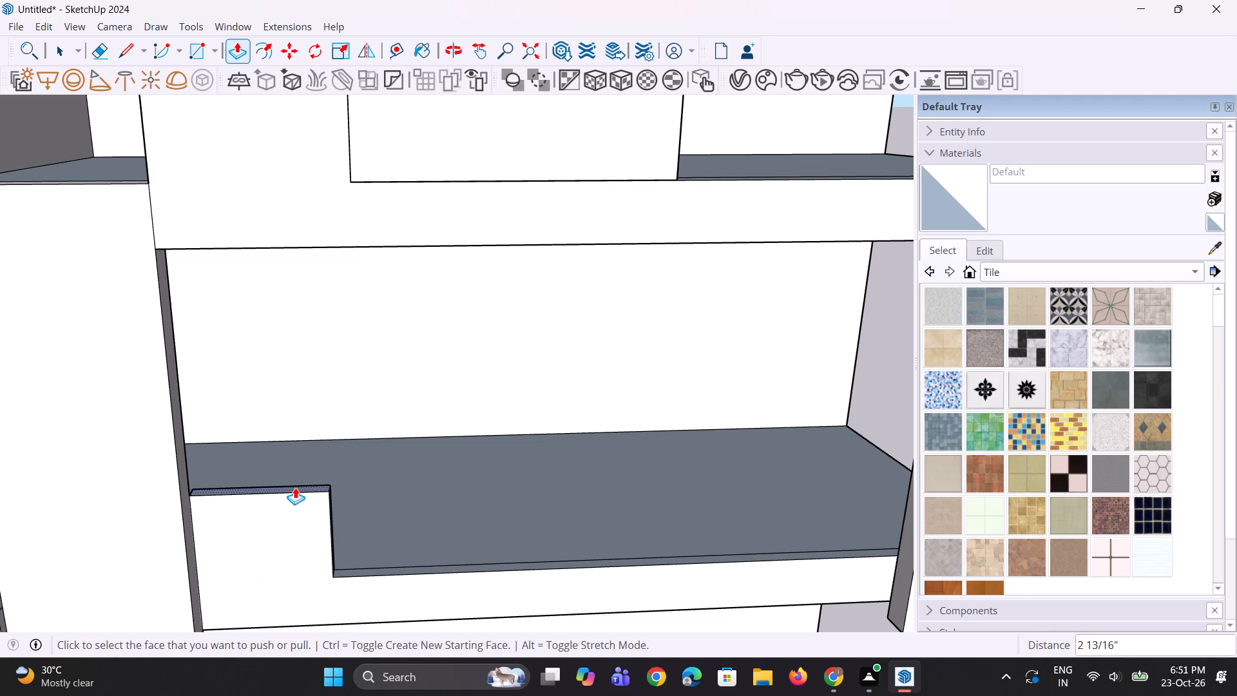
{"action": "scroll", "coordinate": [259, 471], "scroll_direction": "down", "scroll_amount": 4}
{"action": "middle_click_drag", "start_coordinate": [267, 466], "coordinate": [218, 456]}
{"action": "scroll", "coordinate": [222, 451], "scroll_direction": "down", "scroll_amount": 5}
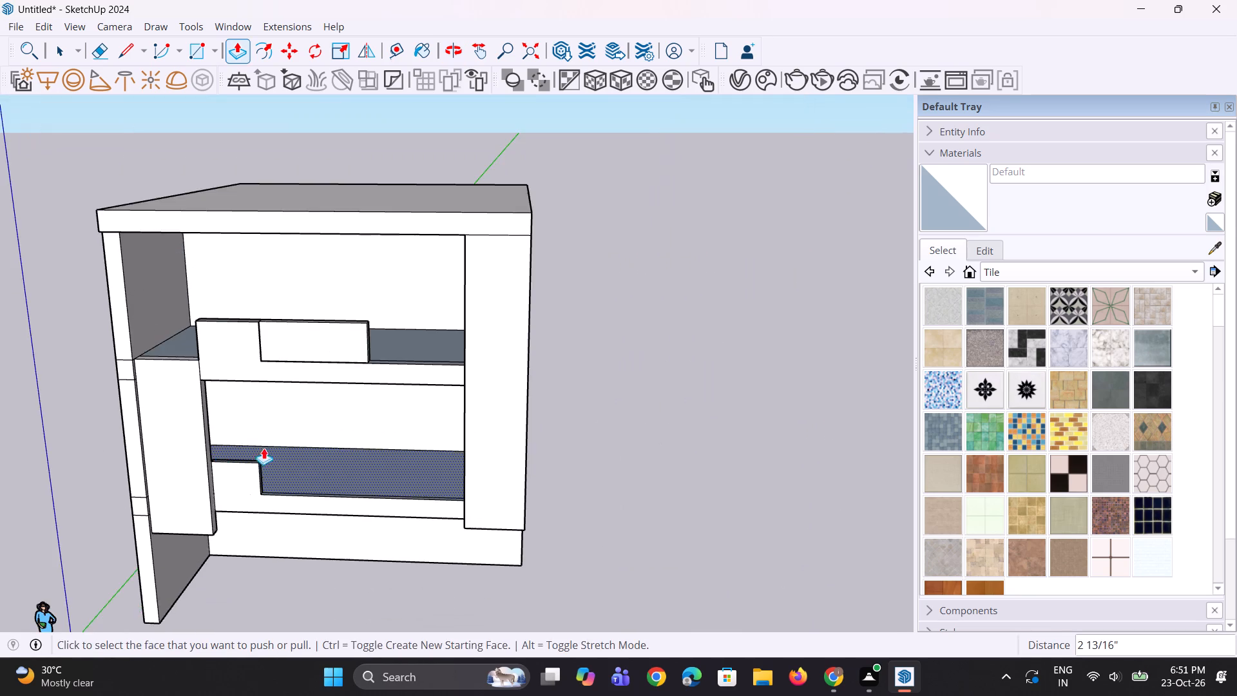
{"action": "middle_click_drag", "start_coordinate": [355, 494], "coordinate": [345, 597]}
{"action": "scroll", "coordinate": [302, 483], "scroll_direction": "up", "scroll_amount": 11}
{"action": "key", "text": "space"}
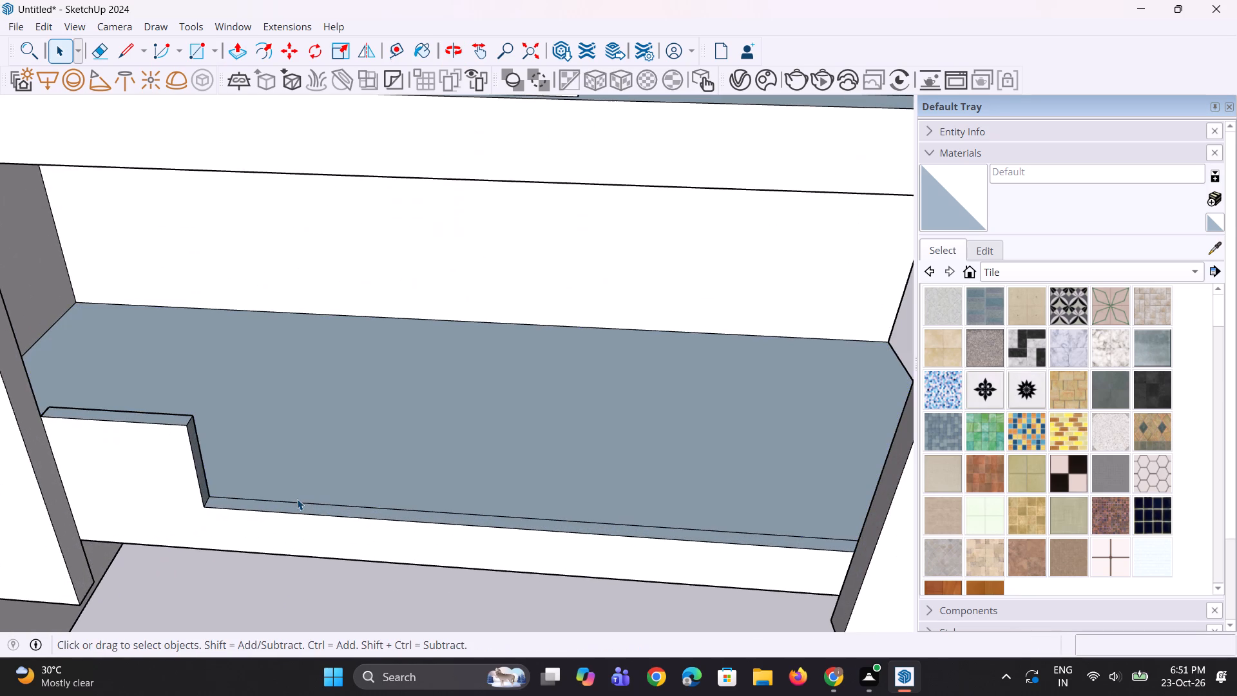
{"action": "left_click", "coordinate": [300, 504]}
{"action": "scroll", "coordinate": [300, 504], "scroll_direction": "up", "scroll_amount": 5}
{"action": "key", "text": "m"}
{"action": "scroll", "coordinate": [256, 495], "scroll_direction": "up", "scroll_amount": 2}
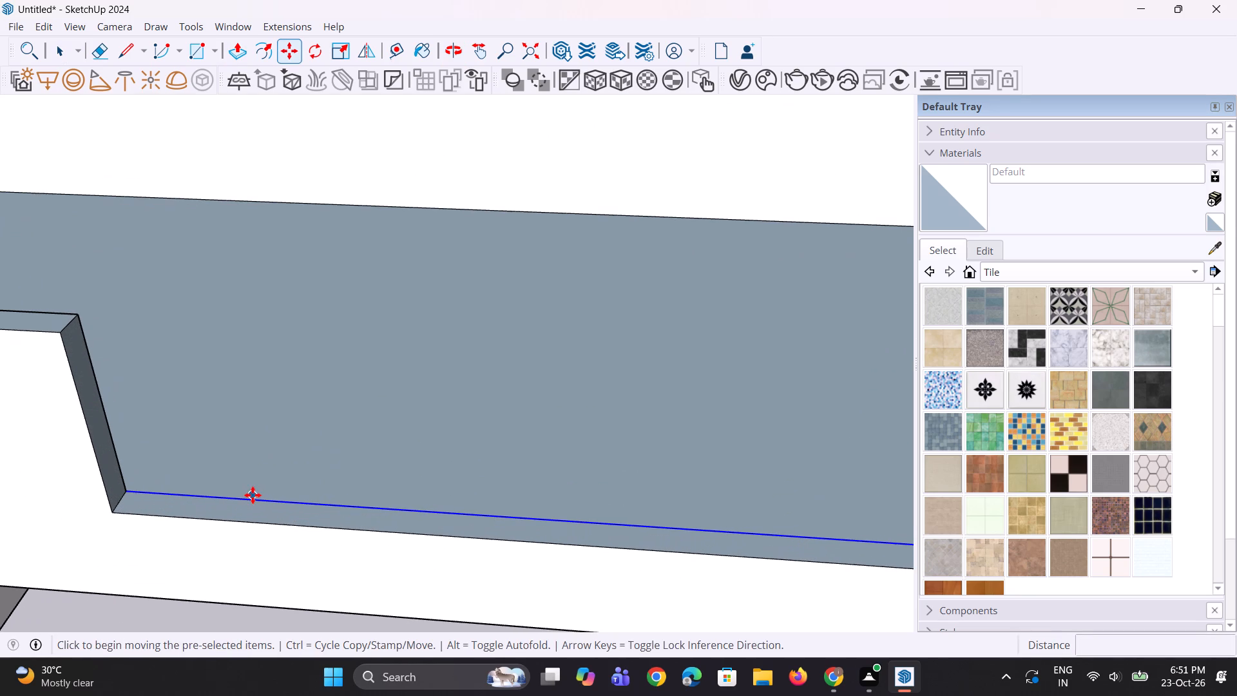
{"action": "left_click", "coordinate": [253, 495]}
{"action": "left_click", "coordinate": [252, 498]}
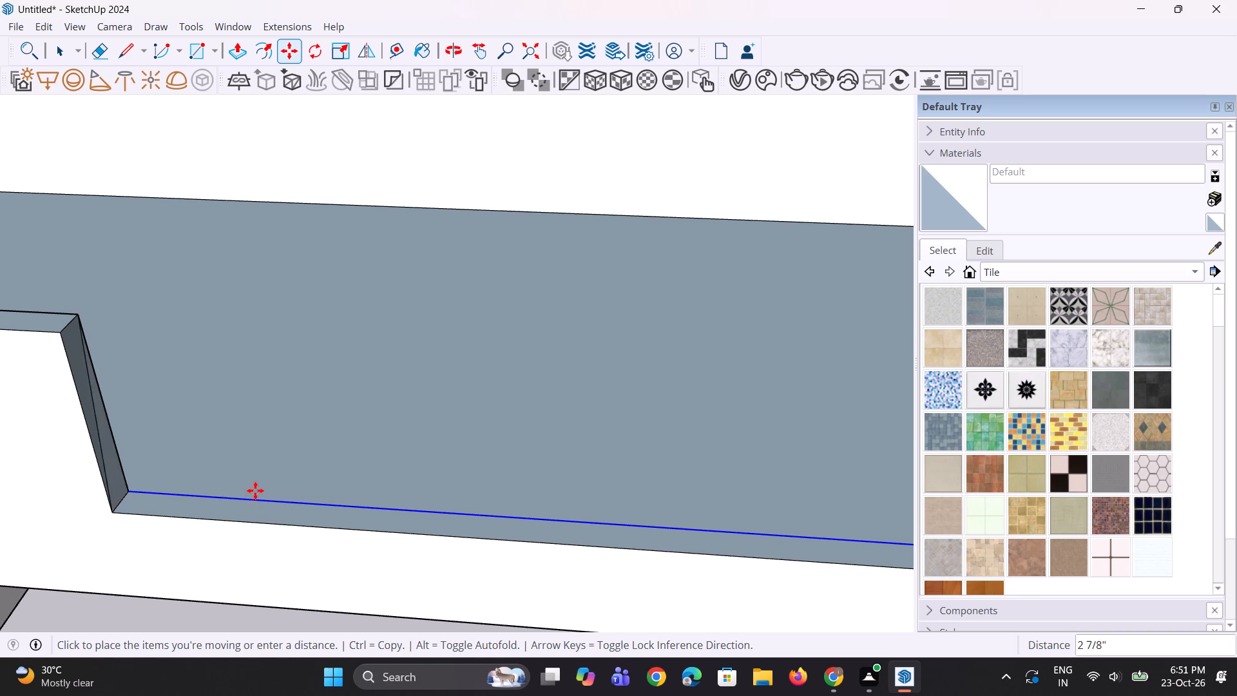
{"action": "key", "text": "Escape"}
Erase the inner line running along the lower slab's front strip beside the raised block.
{"action": "middle_click_drag", "start_coordinate": [256, 488], "coordinate": [175, 517]}
{"action": "scroll", "coordinate": [177, 419], "scroll_direction": "up", "scroll_amount": 4}
{"action": "scroll", "coordinate": [177, 414], "scroll_direction": "down", "scroll_amount": 8}
{"action": "key", "text": "e"}
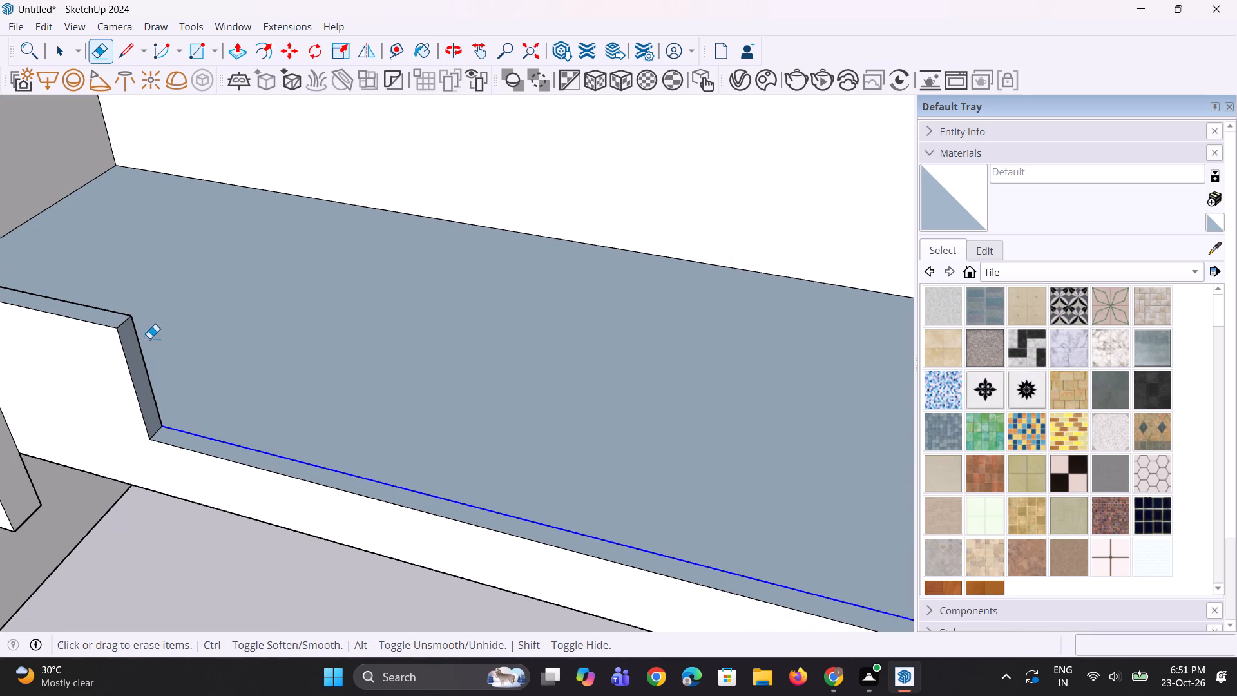
{"action": "left_click", "coordinate": [259, 449]}
Thicken the lower balcony's raised front block by 3" by pulling its back face inward.
{"action": "scroll", "coordinate": [226, 416], "scroll_direction": "down", "scroll_amount": 9}
{"action": "middle_click_drag", "start_coordinate": [369, 385], "coordinate": [235, 387]}
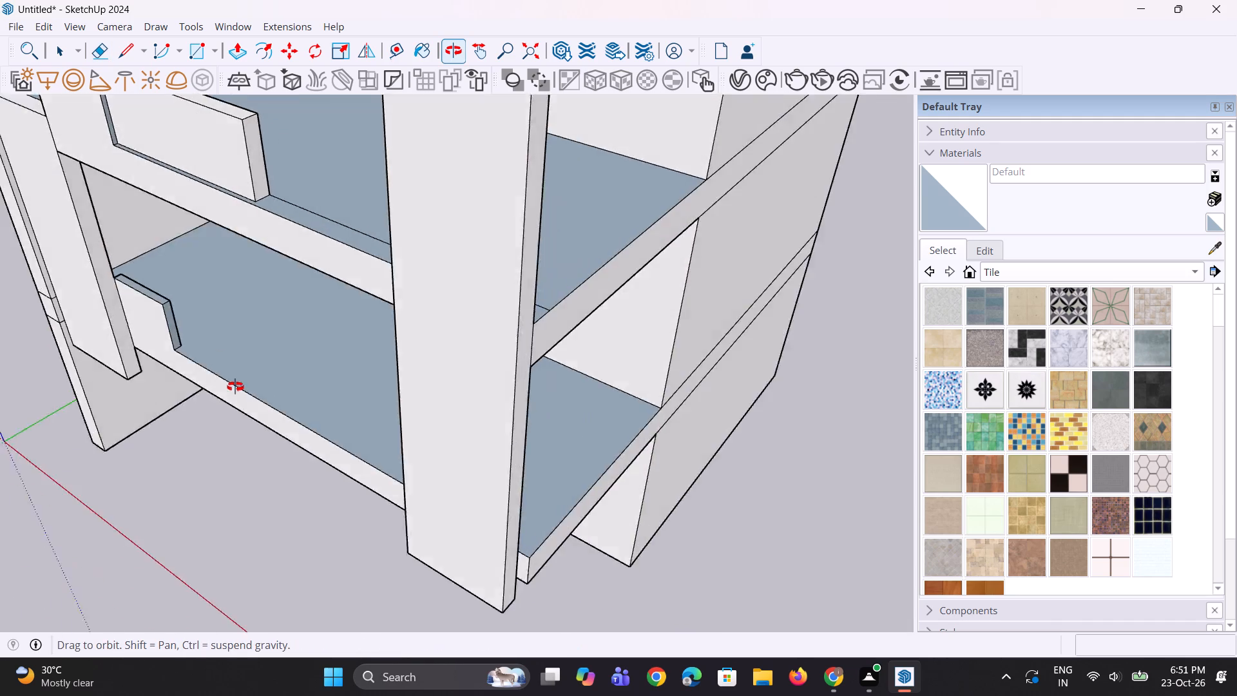
{"action": "middle_click_drag", "start_coordinate": [235, 387], "coordinate": [0, 319]}
{"action": "scroll", "coordinate": [279, 298], "scroll_direction": "up", "scroll_amount": 10}
{"action": "middle_click_drag", "start_coordinate": [332, 278], "coordinate": [273, 280]}
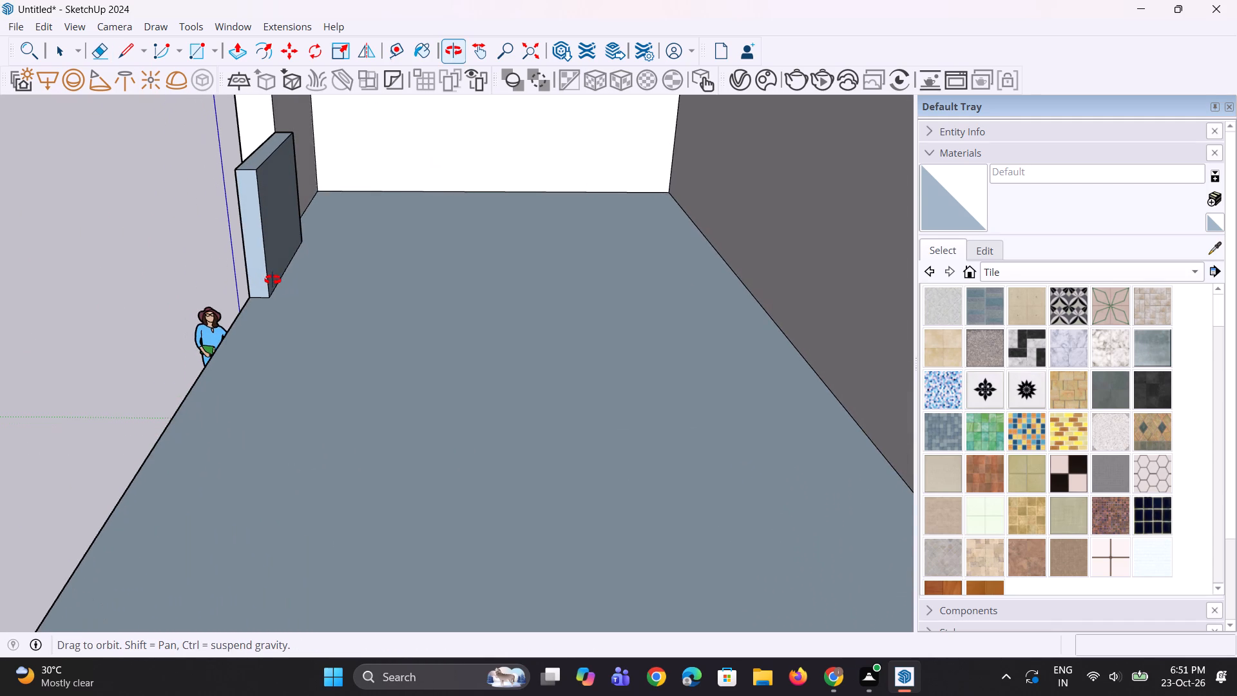
{"action": "middle_click_drag", "start_coordinate": [273, 280], "coordinate": [273, 281]}
{"action": "key", "text": "p"}
{"action": "left_click", "coordinate": [286, 241]}
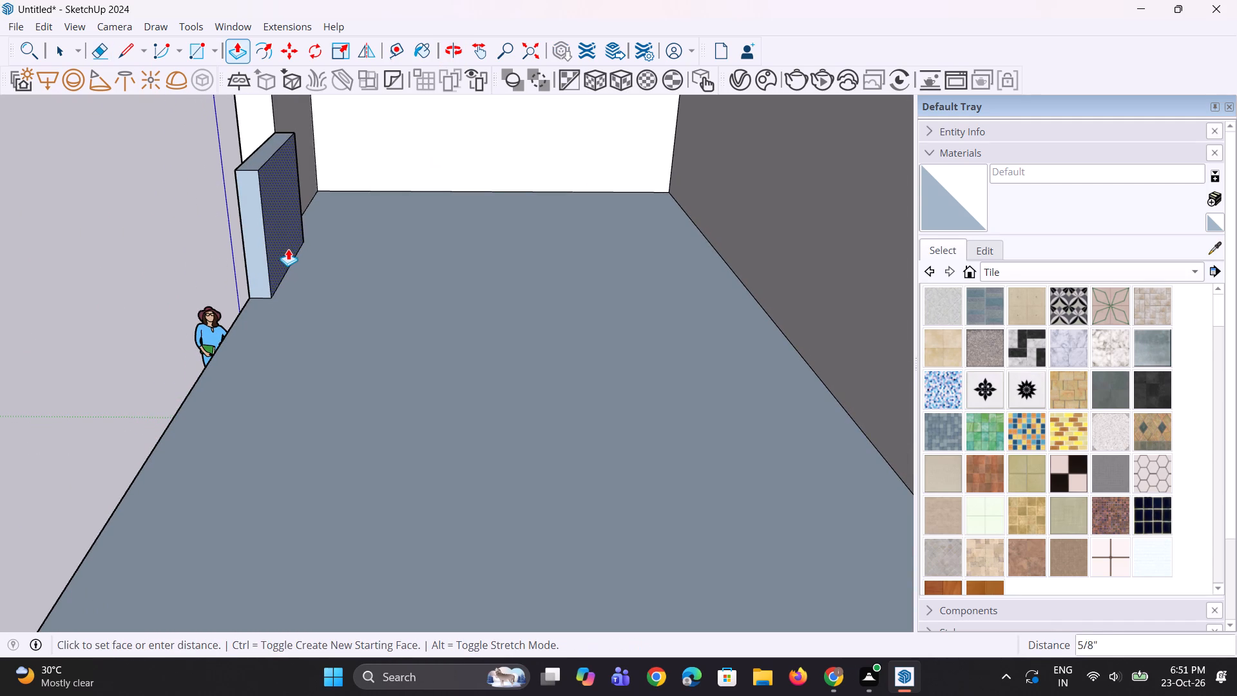
{"action": "left_click", "coordinate": [295, 252]}
{"action": "scroll", "coordinate": [285, 333], "scroll_direction": "down", "scroll_amount": 5}
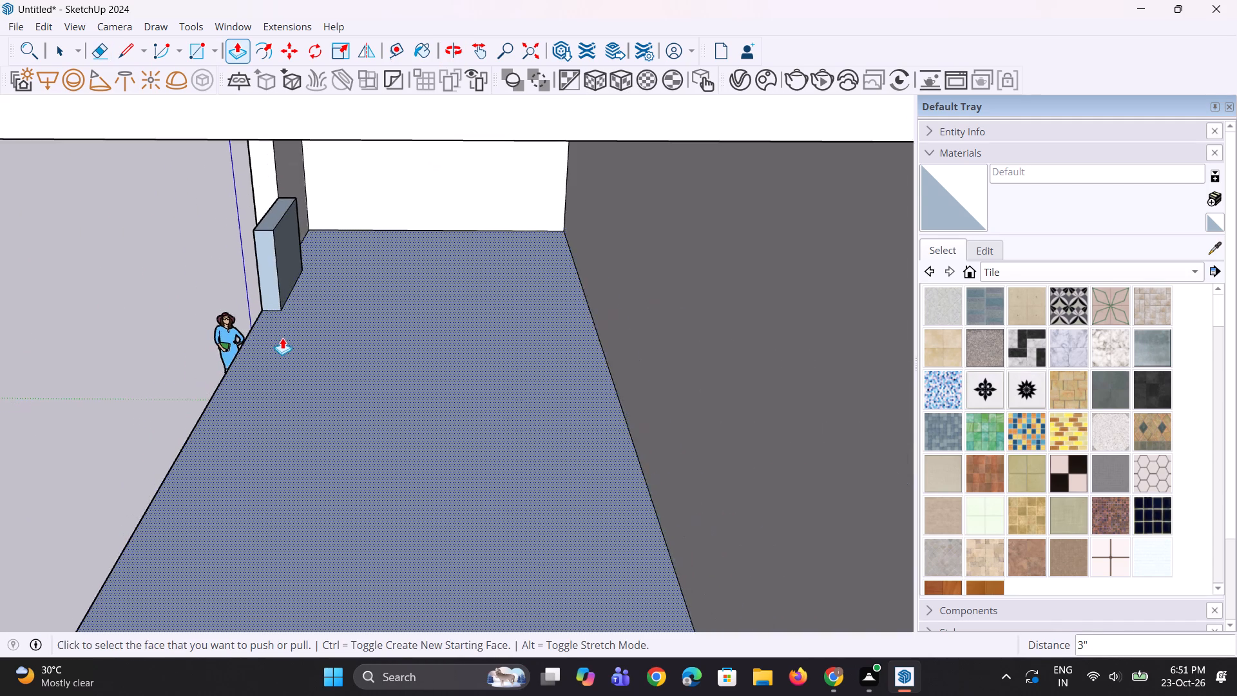
Copy the lower slab's front top edge 9 1/4" inward to the raised block's back corner.
{"action": "scroll", "coordinate": [282, 338], "scroll_direction": "down", "scroll_amount": 9}
{"action": "middle_click_drag", "start_coordinate": [205, 407], "coordinate": [492, 424]}
{"action": "key", "text": "space"}
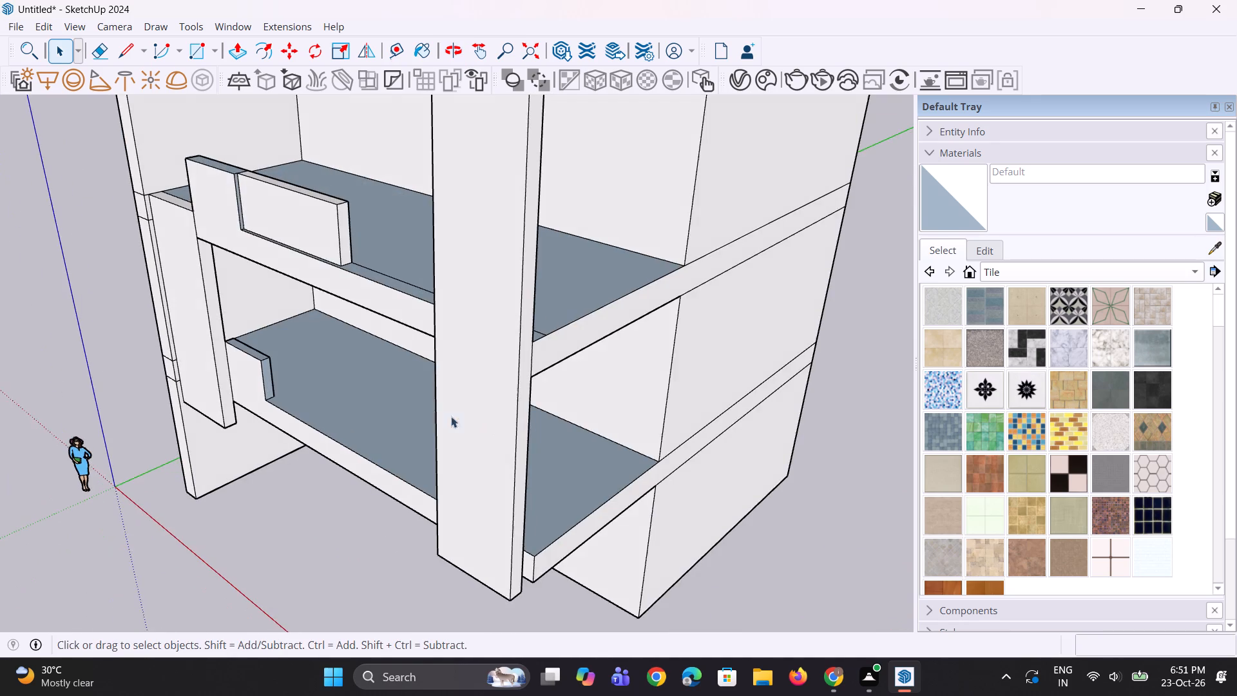
{"action": "key", "text": "space"}
{"action": "scroll", "coordinate": [333, 410], "scroll_direction": "up", "scroll_amount": 4}
{"action": "key", "text": "space"}
{"action": "left_click", "coordinate": [264, 408]}
{"action": "scroll", "coordinate": [255, 403], "scroll_direction": "up", "scroll_amount": 5}
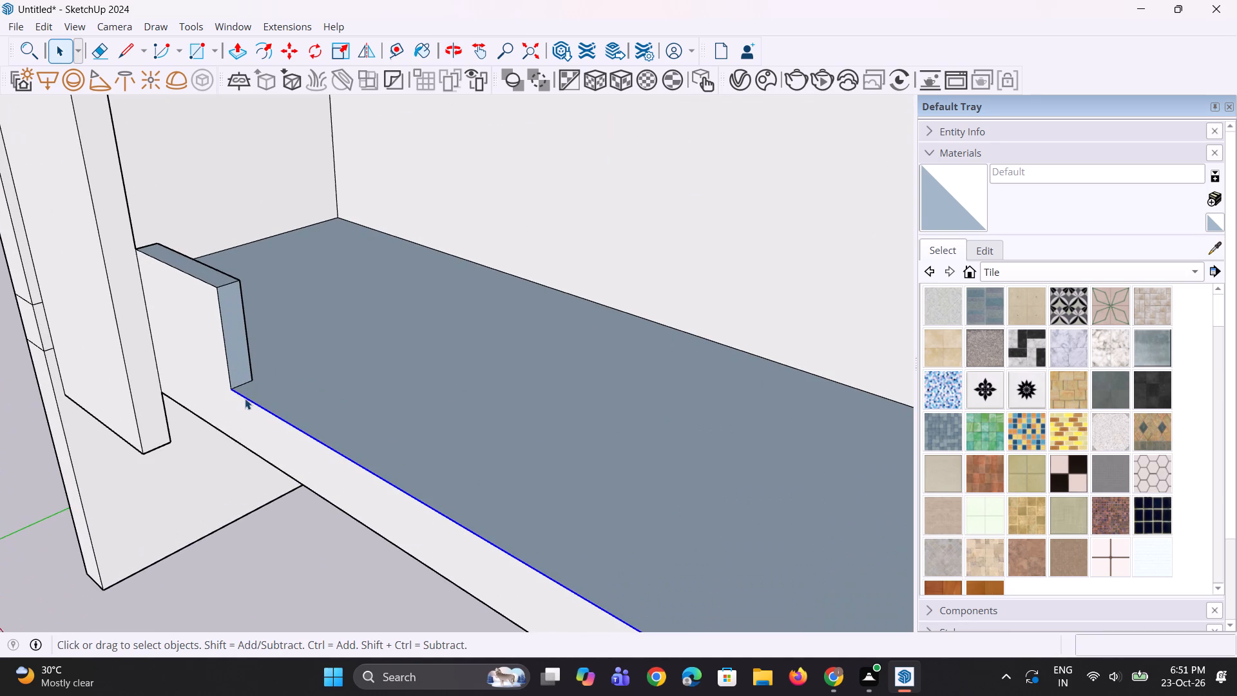
{"action": "key", "text": "m"}
{"action": "scroll", "coordinate": [245, 390], "scroll_direction": "up", "scroll_amount": 1, "text": "ctrl"}
{"action": "left_click", "coordinate": [236, 382]}
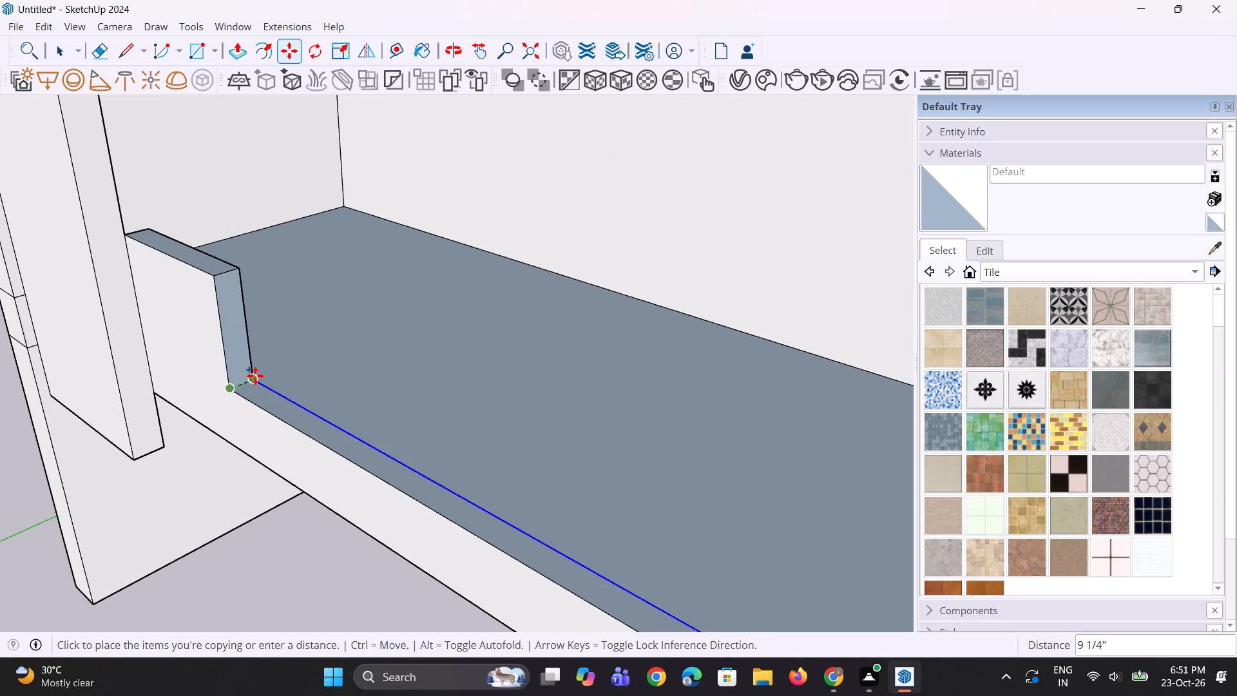
{"action": "left_click", "coordinate": [255, 376]}
{"action": "key", "text": "space"}
{"action": "key", "text": "space"}
{"action": "scroll", "coordinate": [316, 375], "scroll_direction": "down", "scroll_amount": 9}
{"action": "left_click", "coordinate": [280, 485]}
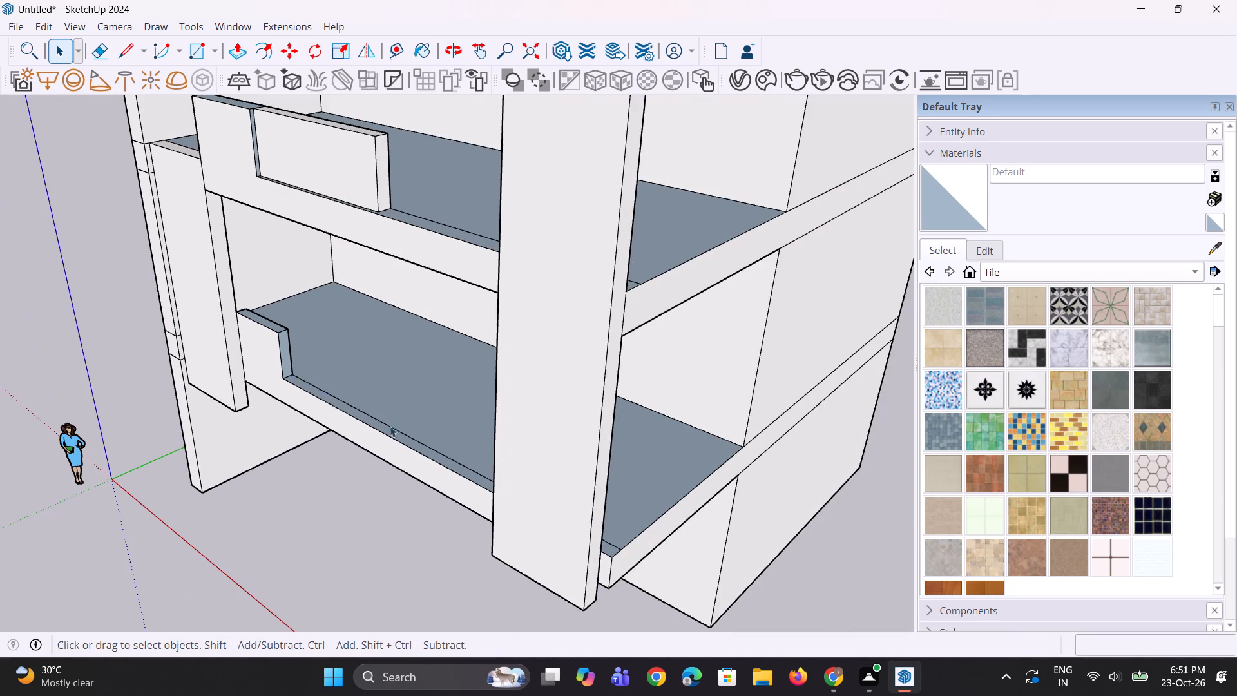
Draw a line across the lower slab's new front strip, partway between the raised block and the far vertical panel.
{"action": "middle_click_drag", "start_coordinate": [390, 426], "coordinate": [587, 479]}
{"action": "scroll", "coordinate": [495, 469], "scroll_direction": "up", "scroll_amount": 3}
{"action": "middle_click_drag", "start_coordinate": [492, 461], "coordinate": [535, 465]}
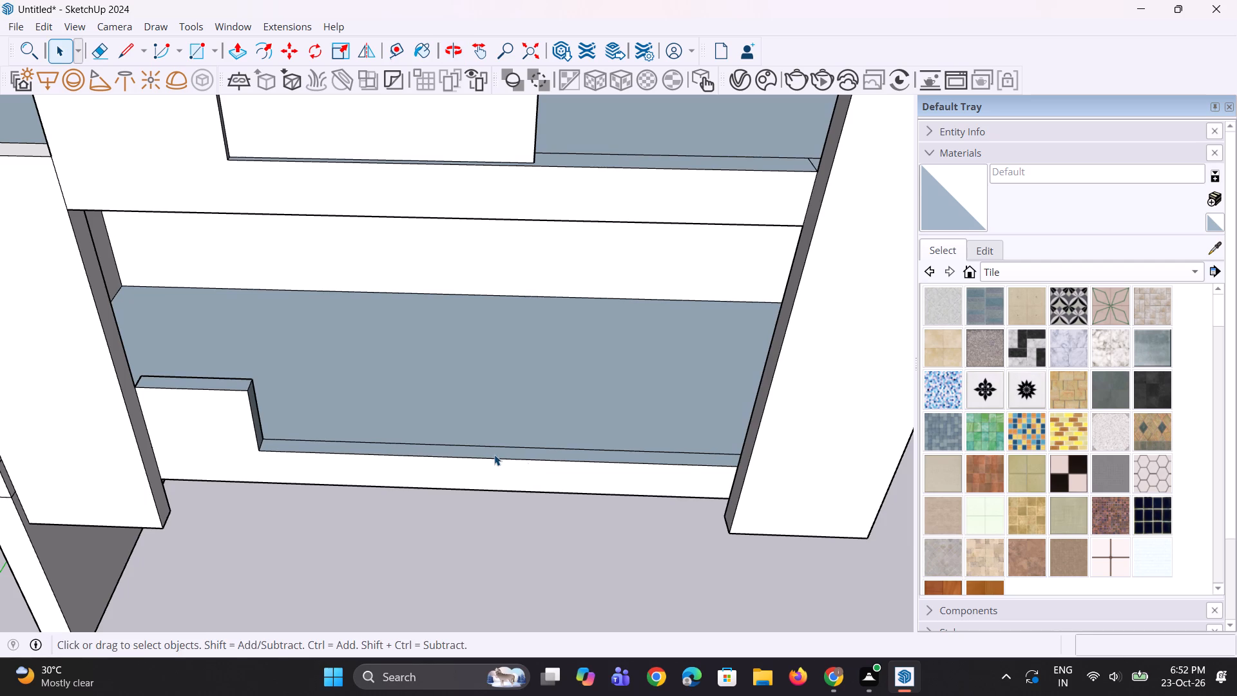
{"action": "scroll", "coordinate": [473, 452], "scroll_direction": "up", "scroll_amount": 3}
{"action": "key", "text": "l"}
{"action": "left_click", "coordinate": [461, 442]}
{"action": "left_click", "coordinate": [462, 457]}
{"action": "key", "text": "space"}
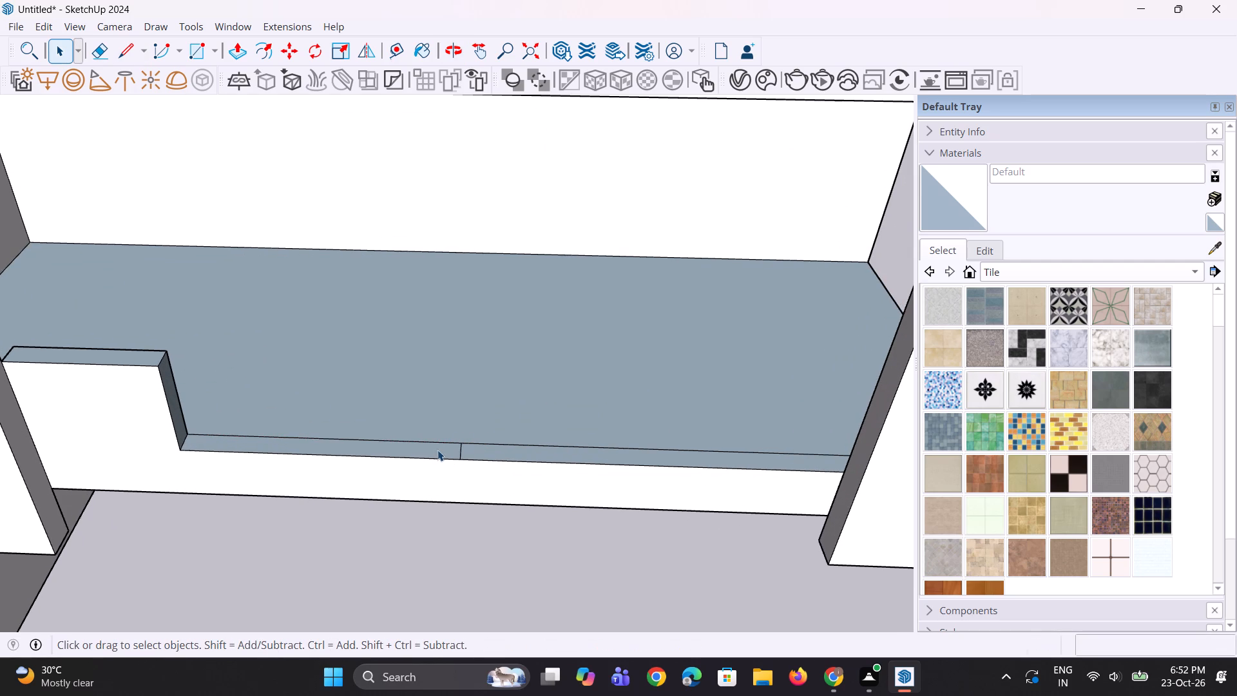
Offset the outline of the strip section beside the raised block slightly inward to form a narrow inner rectangle.
{"action": "left_click", "coordinate": [437, 450]}
{"action": "scroll", "coordinate": [351, 469], "scroll_direction": "up", "scroll_amount": 3}
{"action": "key", "text": "f"}
{"action": "left_click", "coordinate": [336, 465]}
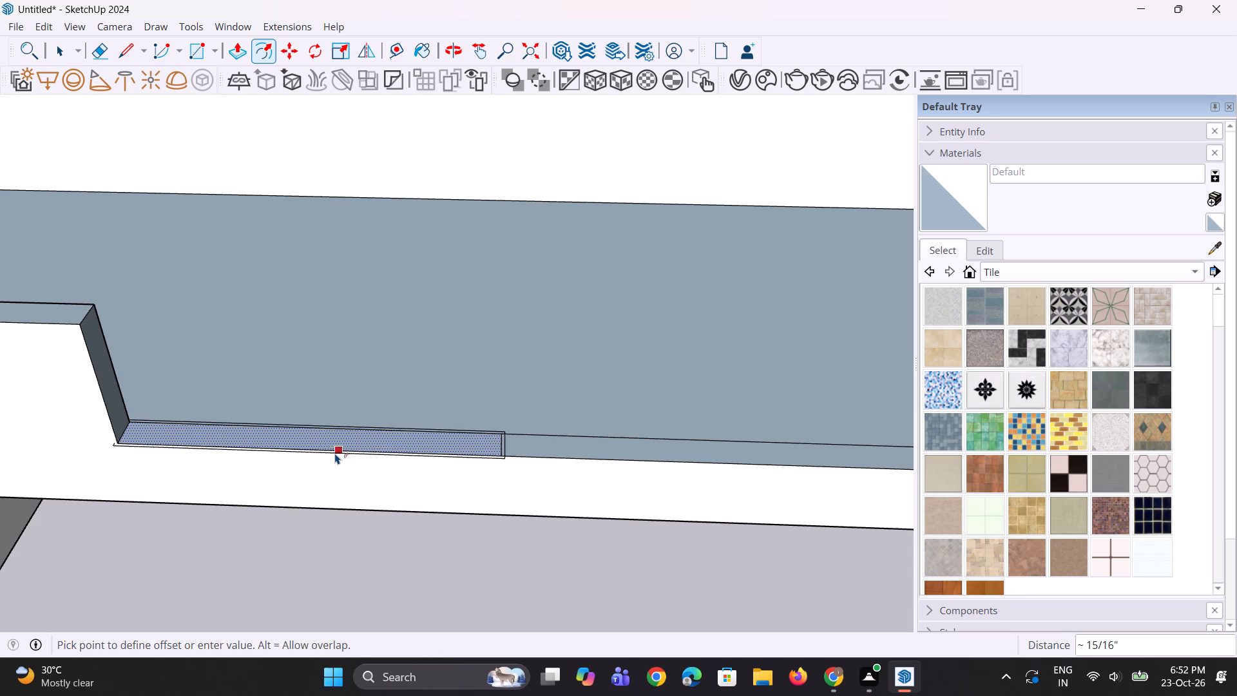
{"action": "left_click", "coordinate": [336, 447]}
{"action": "key", "text": "space"}
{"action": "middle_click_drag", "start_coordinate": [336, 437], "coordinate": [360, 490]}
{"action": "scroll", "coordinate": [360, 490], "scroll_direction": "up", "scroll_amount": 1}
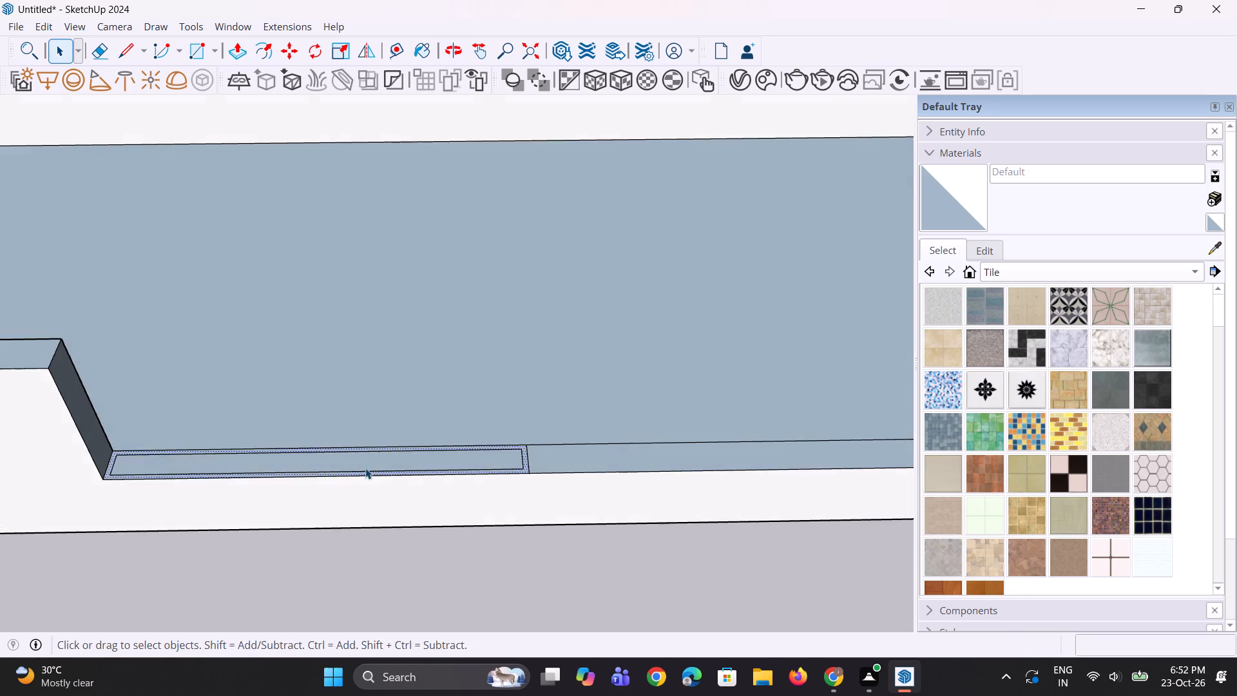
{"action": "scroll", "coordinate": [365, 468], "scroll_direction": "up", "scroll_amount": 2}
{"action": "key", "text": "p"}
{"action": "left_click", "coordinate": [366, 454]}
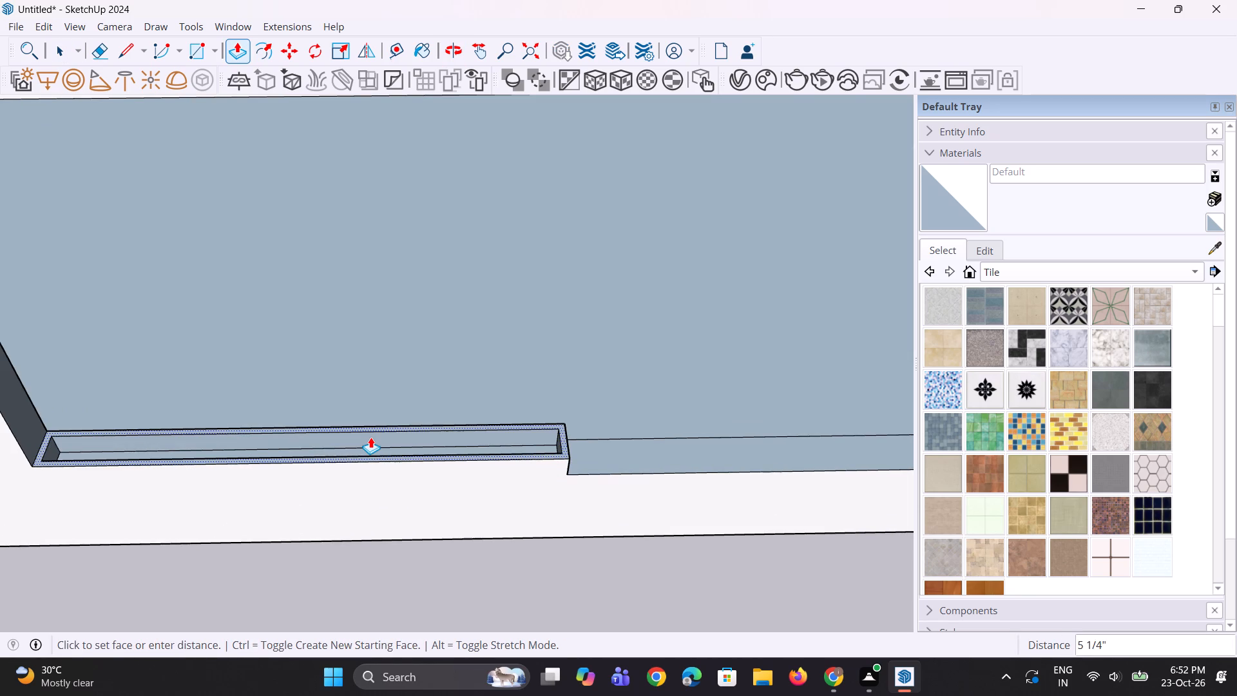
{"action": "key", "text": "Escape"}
Pull the inner rectangle on the lower slab's strip up 3' 4 1/4" to the height of the end block.
{"action": "scroll", "coordinate": [367, 444], "scroll_direction": "up", "scroll_amount": 2}
{"action": "key", "text": "space"}
{"action": "key", "text": "space"}
{"action": "left_click", "coordinate": [365, 462]}
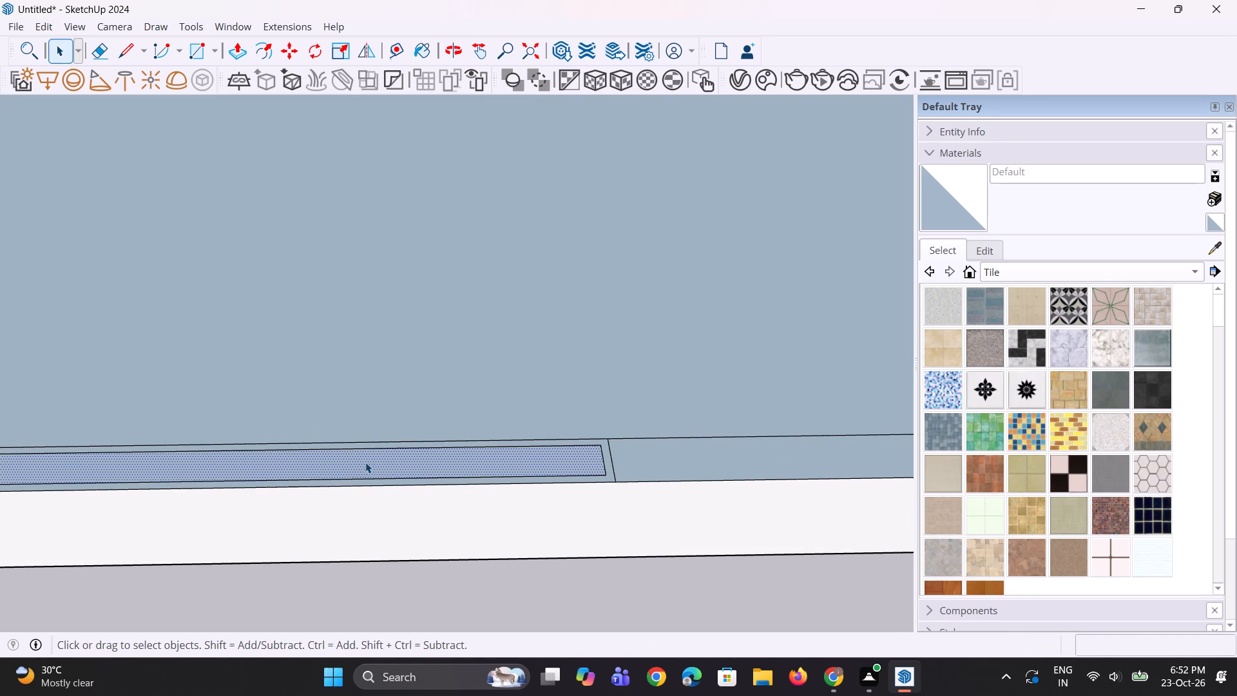
{"action": "key", "text": "p"}
{"action": "left_click", "coordinate": [366, 463]}
{"action": "scroll", "coordinate": [392, 411], "scroll_direction": "down", "scroll_amount": 8}
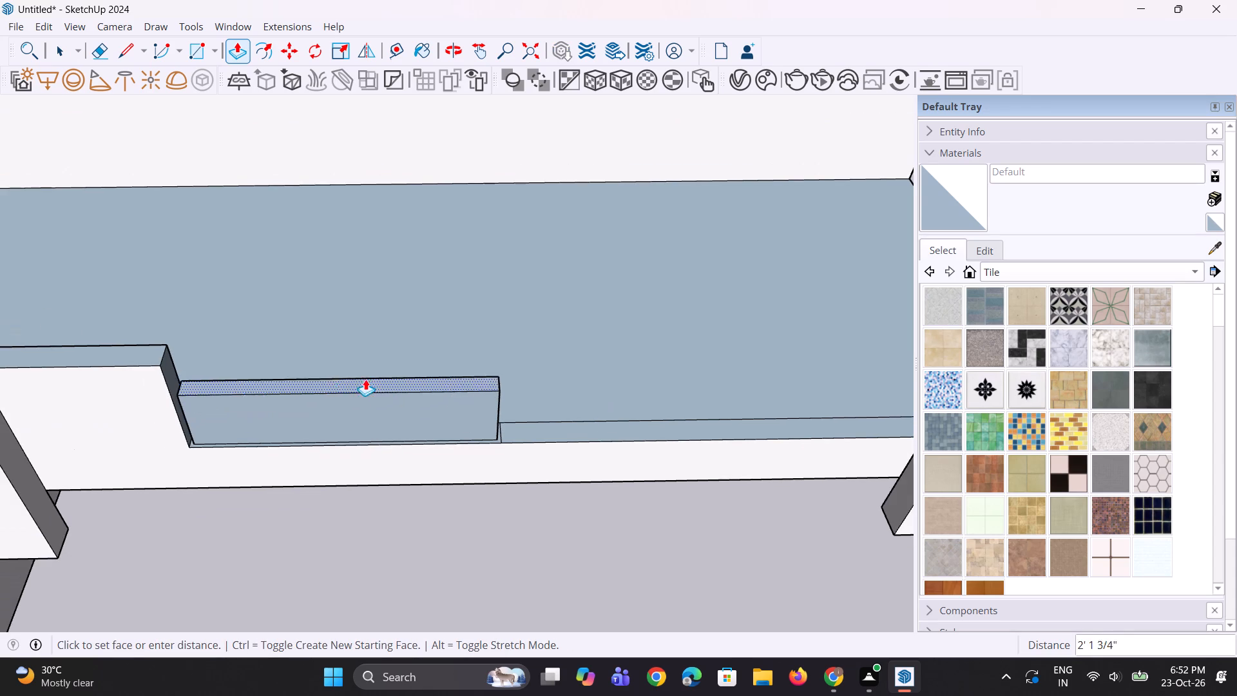
{"action": "left_click", "coordinate": [131, 351]}
{"action": "scroll", "coordinate": [148, 347], "scroll_direction": "down", "scroll_amount": 5}
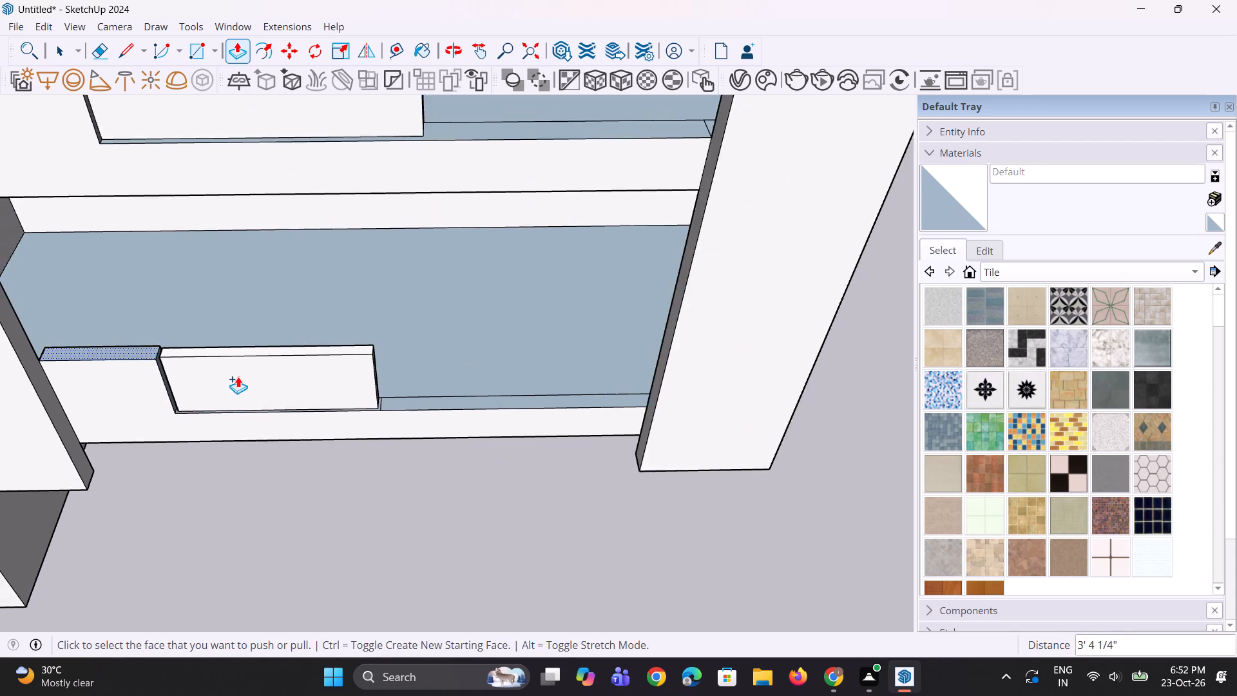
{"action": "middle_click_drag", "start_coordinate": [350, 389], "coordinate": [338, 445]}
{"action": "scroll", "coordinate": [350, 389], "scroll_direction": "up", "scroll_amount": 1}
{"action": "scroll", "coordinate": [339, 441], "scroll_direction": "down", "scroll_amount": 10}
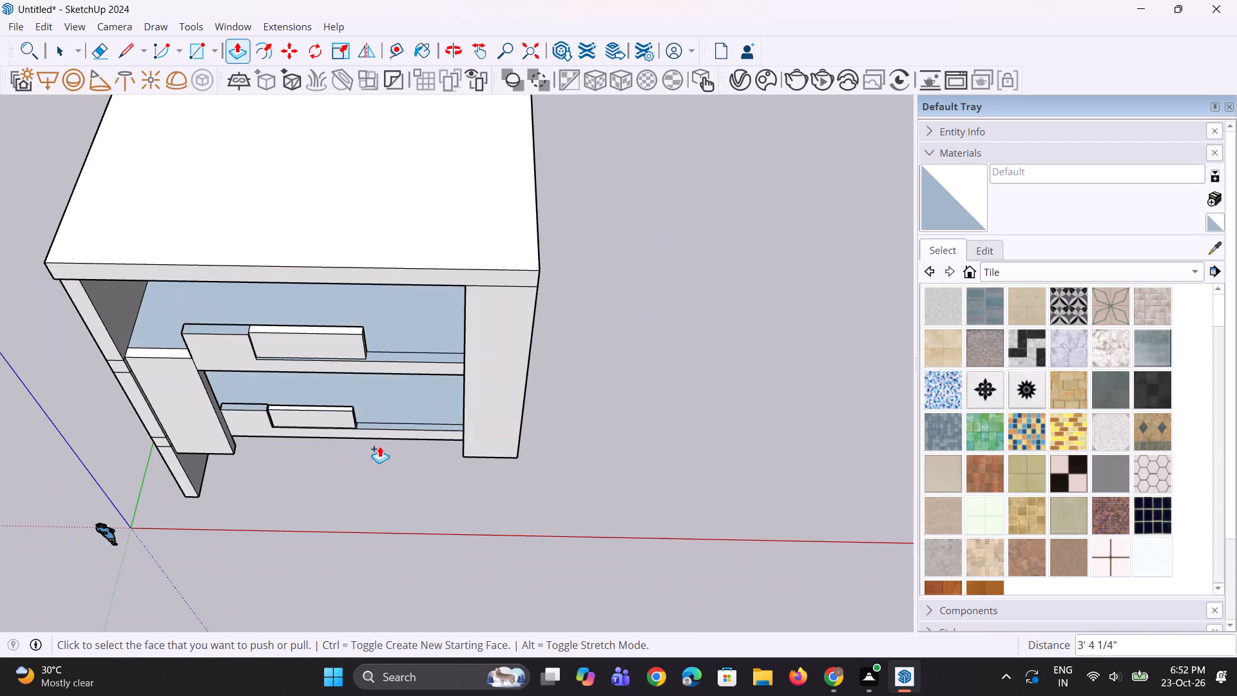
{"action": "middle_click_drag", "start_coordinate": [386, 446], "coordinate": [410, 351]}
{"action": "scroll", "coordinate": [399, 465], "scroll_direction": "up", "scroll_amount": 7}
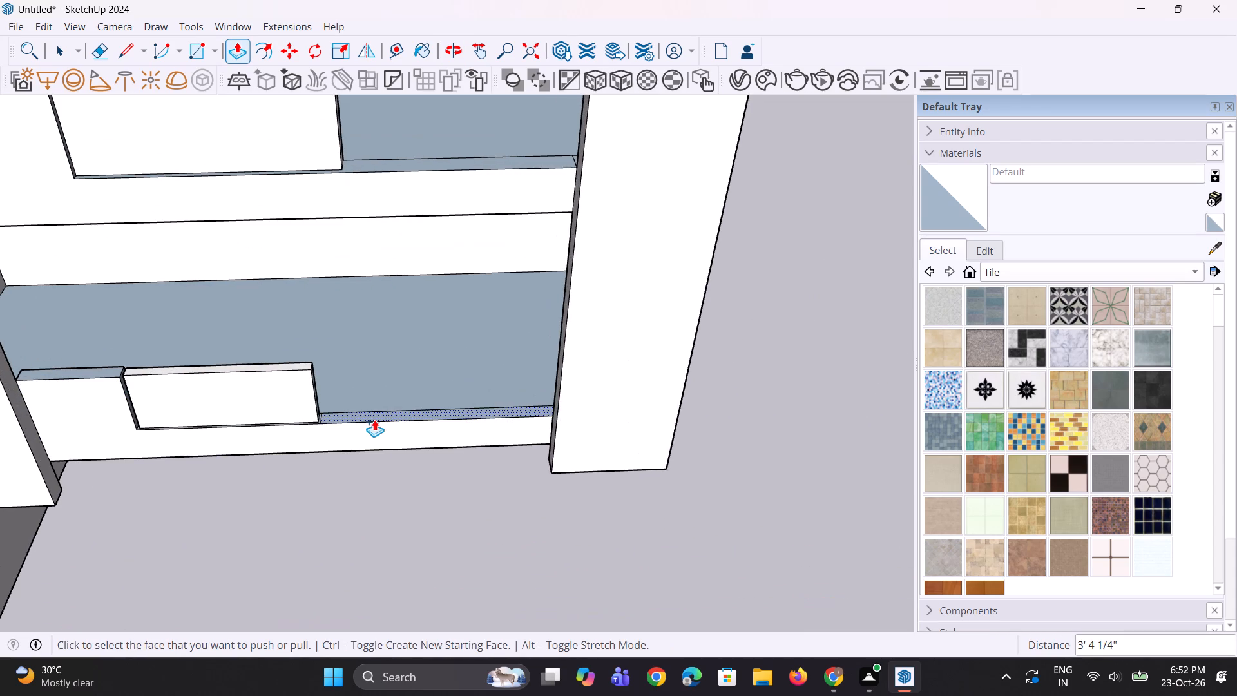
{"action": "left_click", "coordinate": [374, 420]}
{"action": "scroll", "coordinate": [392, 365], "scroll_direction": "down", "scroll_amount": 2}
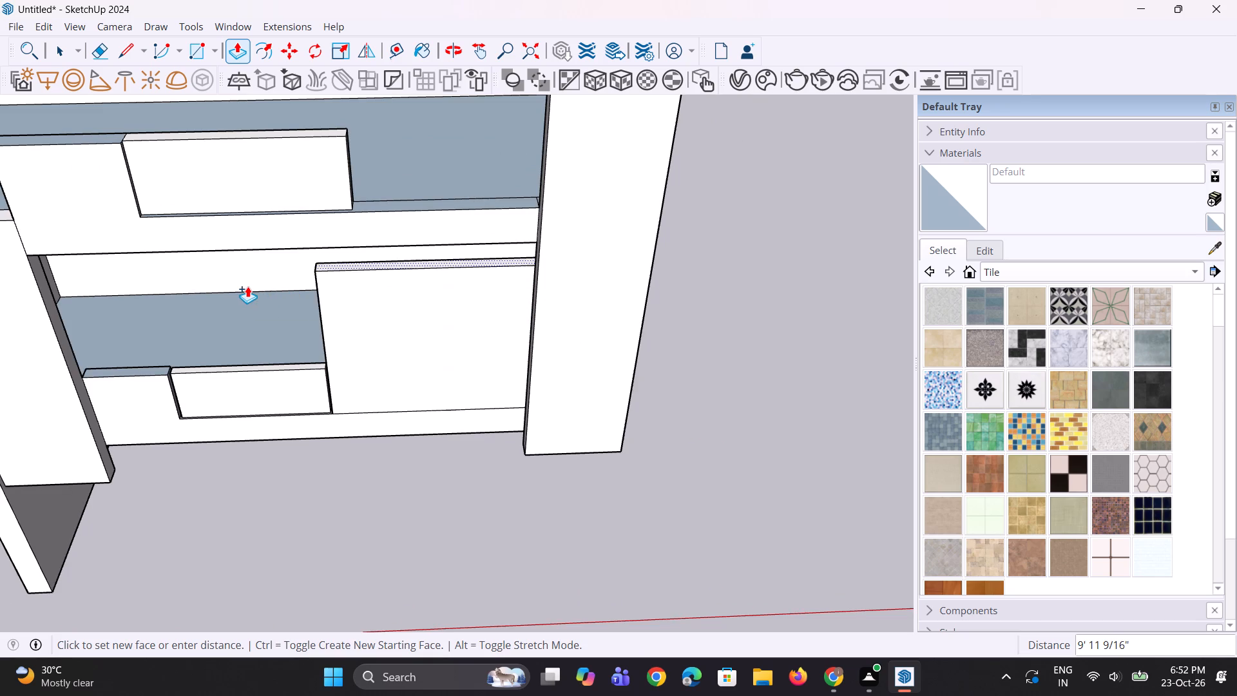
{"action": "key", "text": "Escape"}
Pull the remaining section of the lower slab's front strip up 12' to the underside of the upper slab.
{"action": "middle_click_drag", "start_coordinate": [423, 368], "coordinate": [329, 377]}
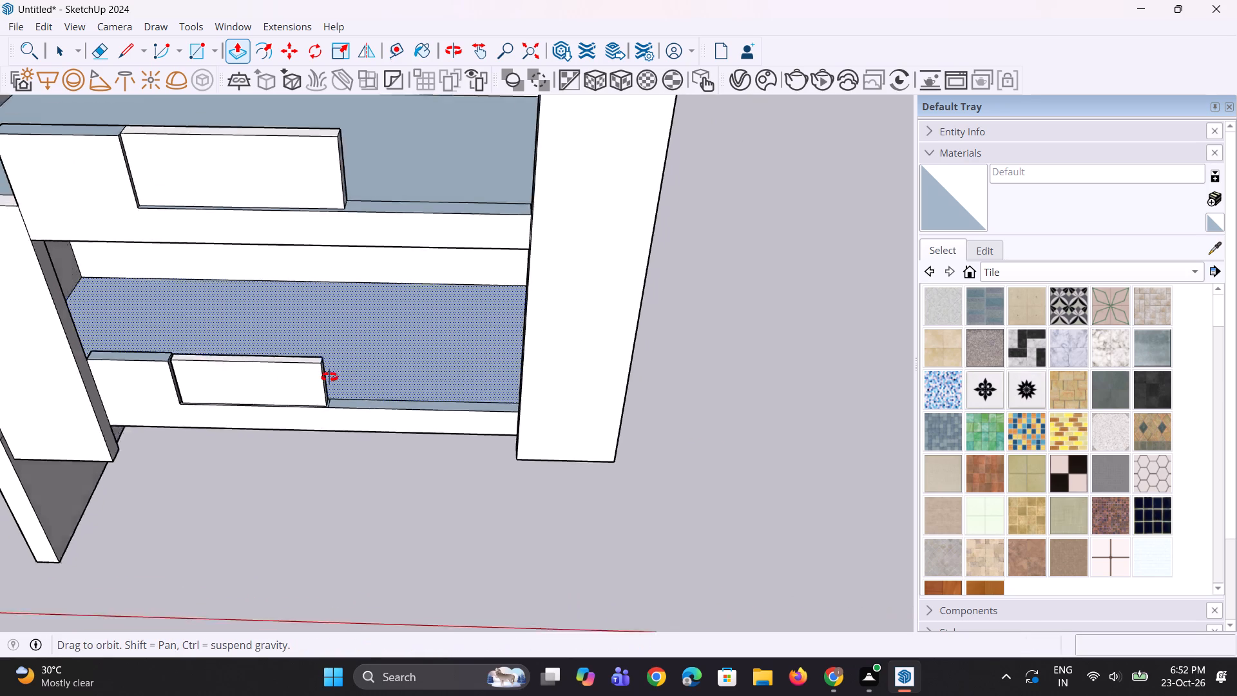
{"action": "middle_click_drag", "start_coordinate": [329, 377], "coordinate": [0, 287]}
{"action": "scroll", "coordinate": [510, 284], "scroll_direction": "up", "scroll_amount": 4}
{"action": "middle_click_drag", "start_coordinate": [472, 304], "coordinate": [399, 320]}
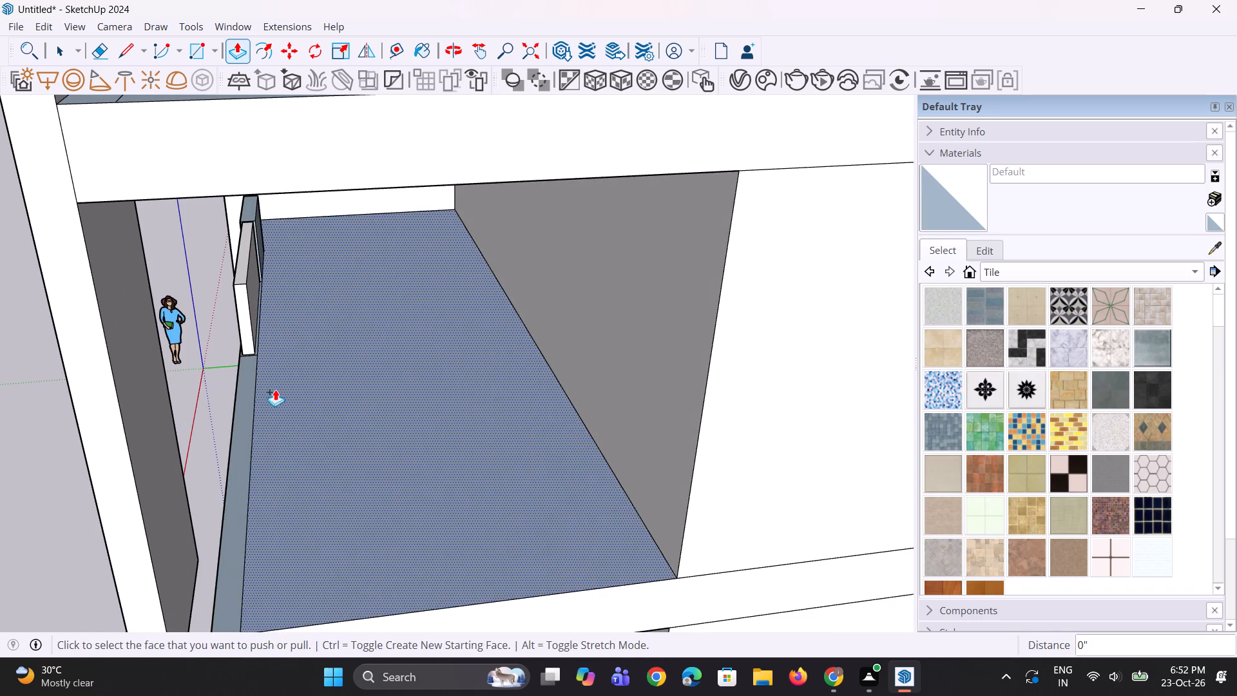
{"action": "left_click", "coordinate": [246, 419]}
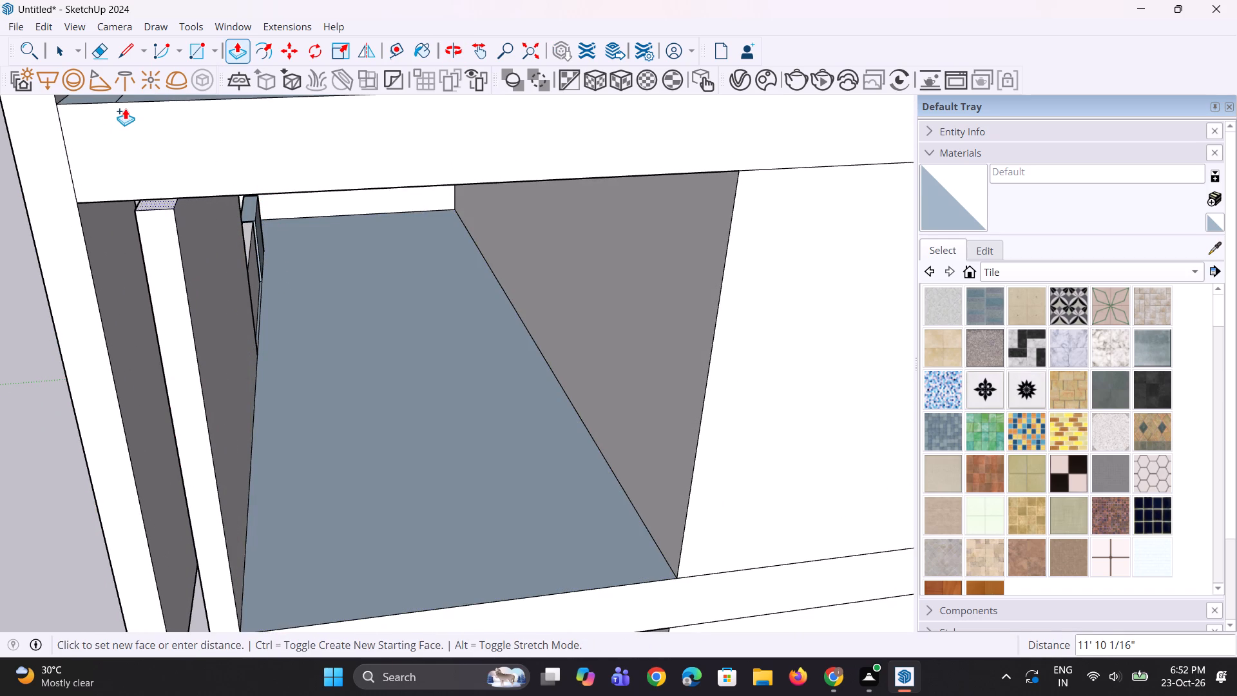
{"action": "left_click", "coordinate": [110, 198]}
Examine the full-height wall section and the lower balcony front from the building's side and front.
{"action": "middle_click_drag", "start_coordinate": [153, 239], "coordinate": [501, 195]}
{"action": "scroll", "coordinate": [510, 189], "scroll_direction": "down", "scroll_amount": 6}
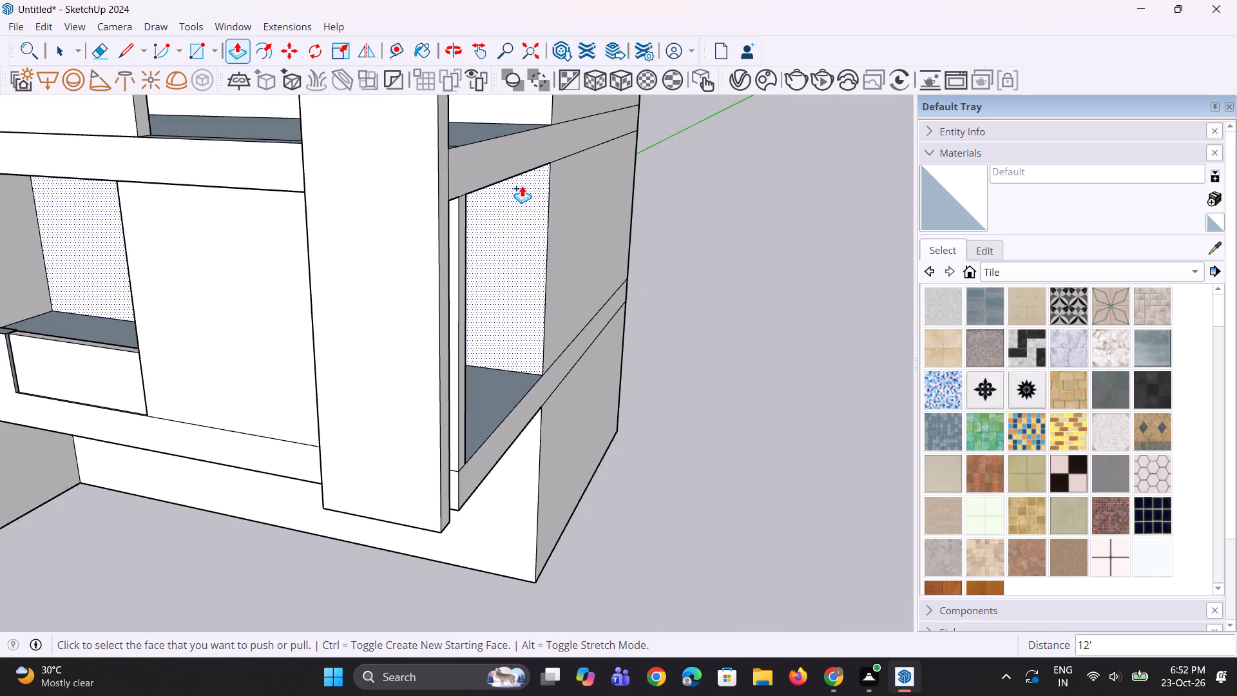
{"action": "scroll", "coordinate": [522, 186], "scroll_direction": "down", "scroll_amount": 4}
{"action": "middle_click_drag", "start_coordinate": [367, 261], "coordinate": [675, 195]}
{"action": "scroll", "coordinate": [423, 266], "scroll_direction": "up", "scroll_amount": 4}
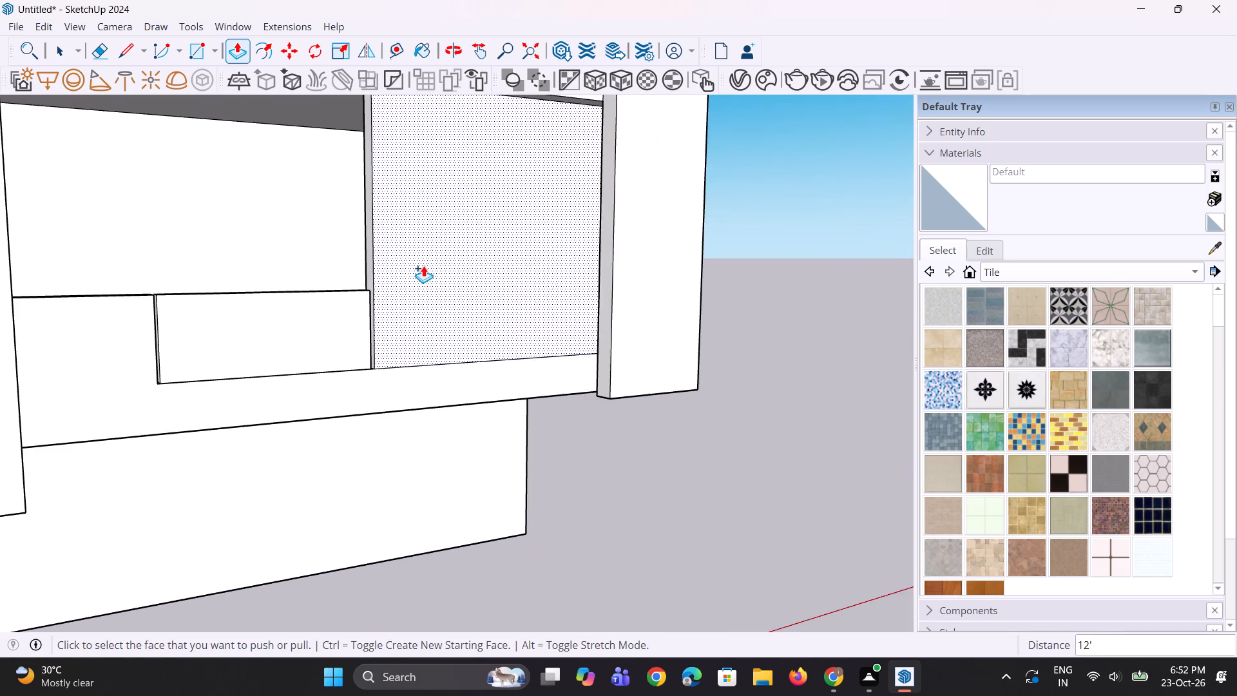
{"action": "scroll", "coordinate": [423, 266], "scroll_direction": "down", "scroll_amount": 11}
{"action": "scroll", "coordinate": [425, 285], "scroll_direction": "up", "scroll_amount": 1}
{"action": "middle_click_drag", "start_coordinate": [425, 285], "coordinate": [352, 287]}
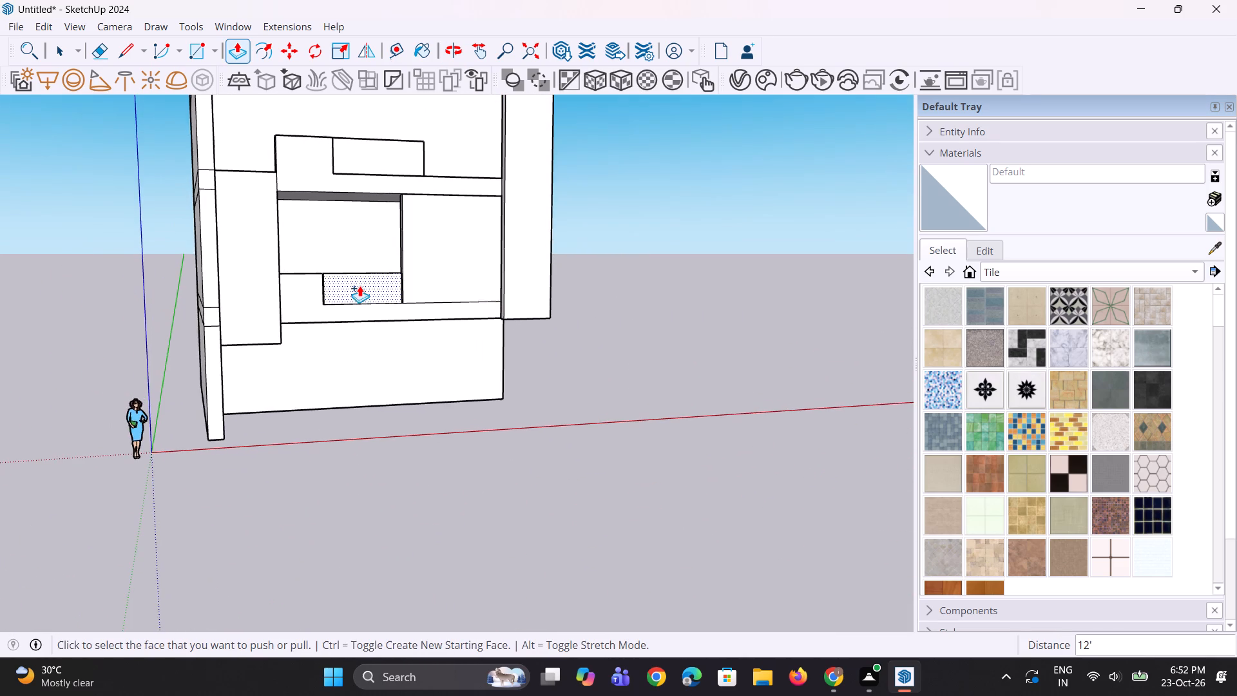
Extend the end face of the lower balcony's inset panel about 1 7/16" to meet the end block.
{"action": "scroll", "coordinate": [371, 282], "scroll_direction": "up", "scroll_amount": 8}
{"action": "middle_click_drag", "start_coordinate": [349, 287], "coordinate": [347, 399]}
{"action": "scroll", "coordinate": [285, 316], "scroll_direction": "up", "scroll_amount": 1}
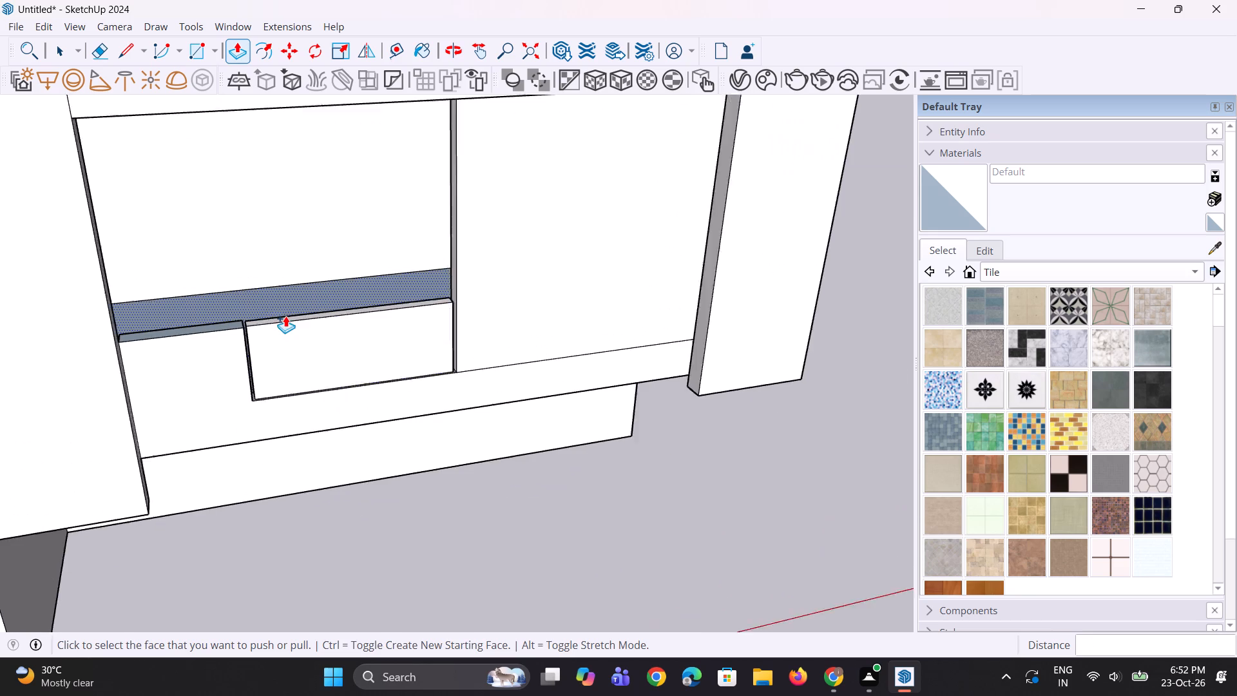
{"action": "scroll", "coordinate": [285, 316], "scroll_direction": "up", "scroll_amount": 5}
{"action": "middle_click_drag", "start_coordinate": [276, 330], "coordinate": [283, 369]}
{"action": "scroll", "coordinate": [229, 383], "scroll_direction": "up", "scroll_amount": 3}
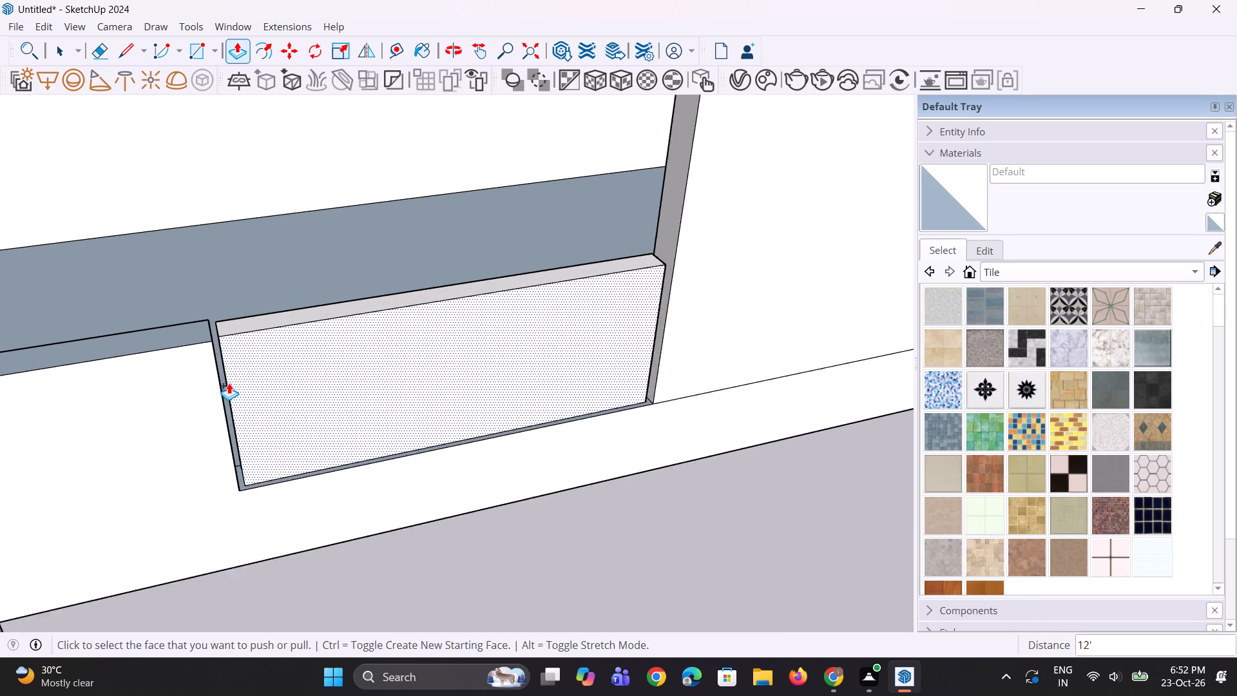
{"action": "scroll", "coordinate": [229, 383], "scroll_direction": "up", "scroll_amount": 5}
{"action": "middle_click_drag", "start_coordinate": [222, 387], "coordinate": [265, 376]}
{"action": "left_click", "coordinate": [232, 356]}
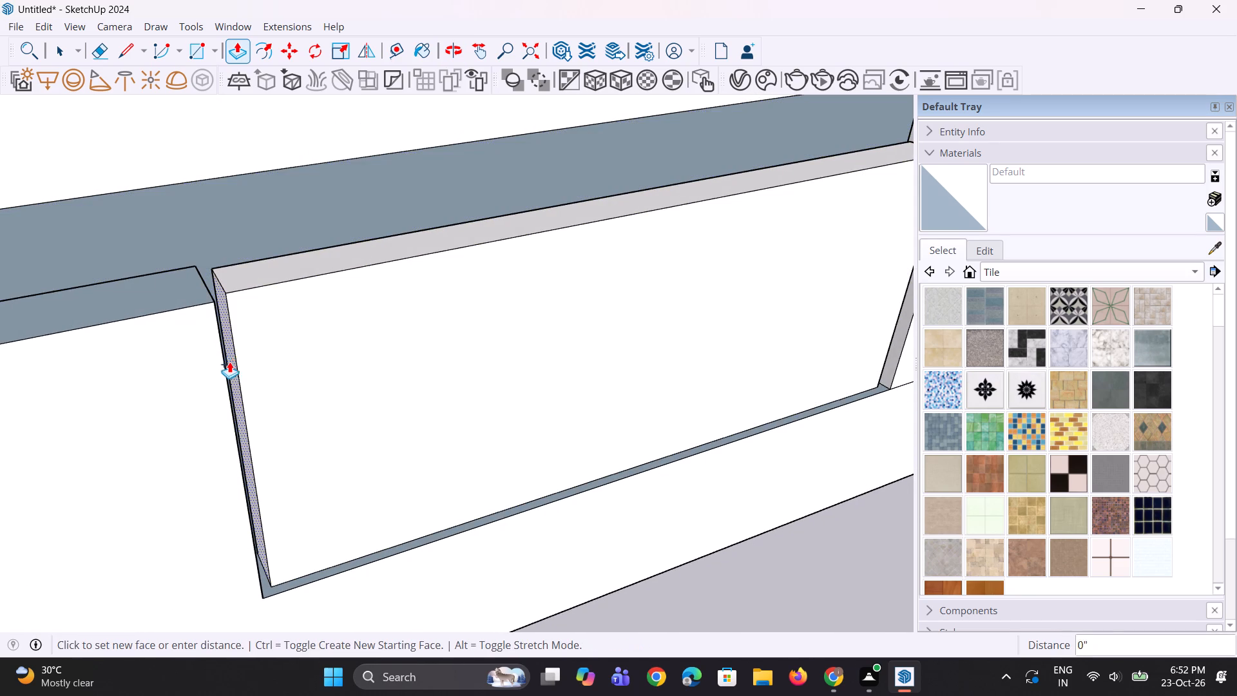
{"action": "left_click", "coordinate": [227, 378]}
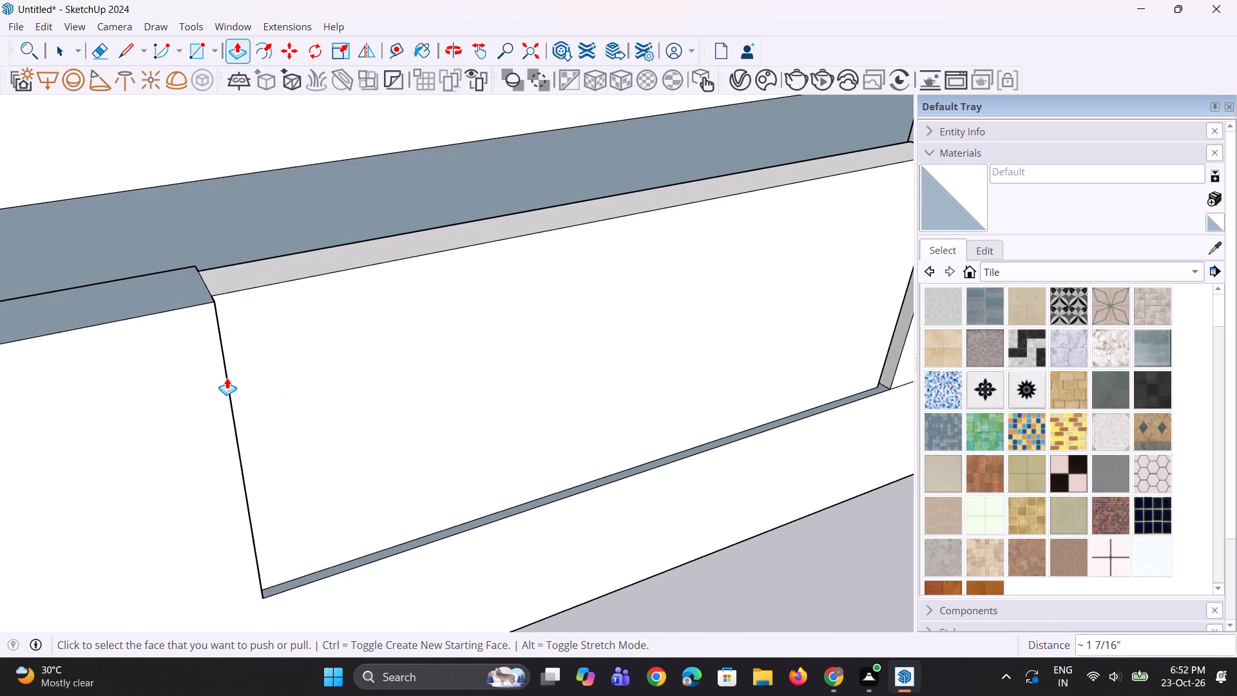
Lower the top face of the lower balcony's inset panel and pull a separate cap band level with the end block.
{"action": "middle_click_drag", "start_coordinate": [276, 377], "coordinate": [214, 392]}
{"action": "left_click", "coordinate": [272, 267]}
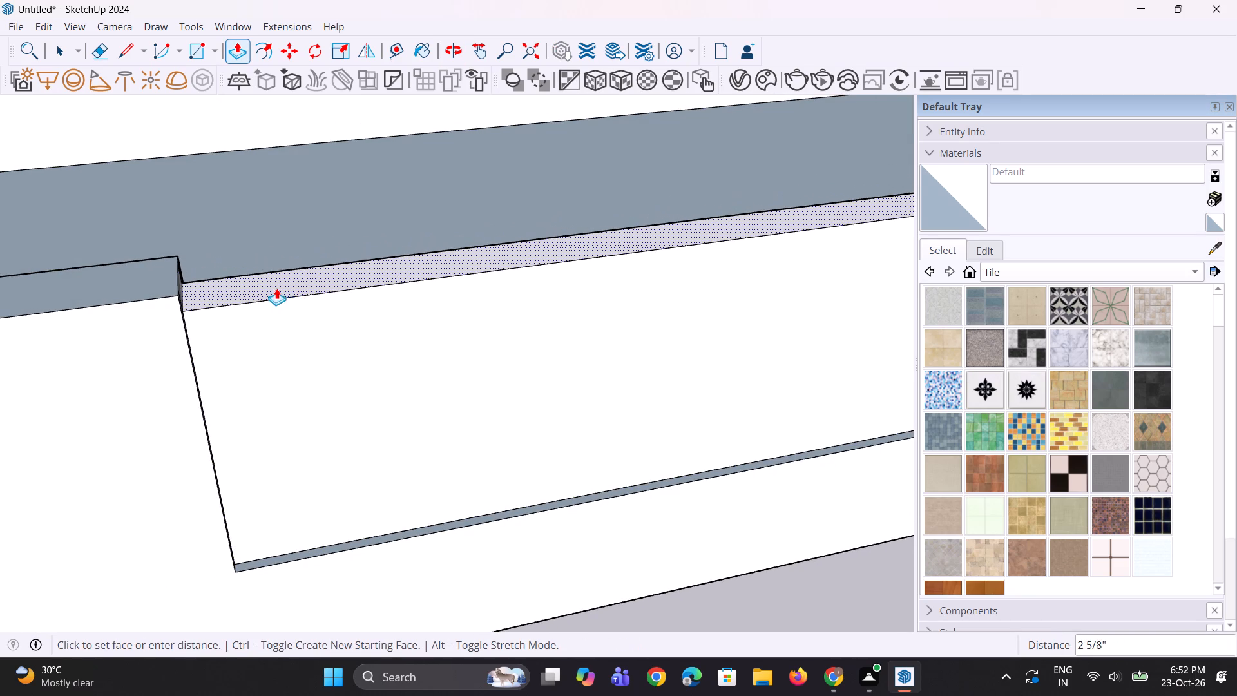
{"action": "left_click", "coordinate": [280, 294]}
{"action": "left_click", "coordinate": [285, 291]}
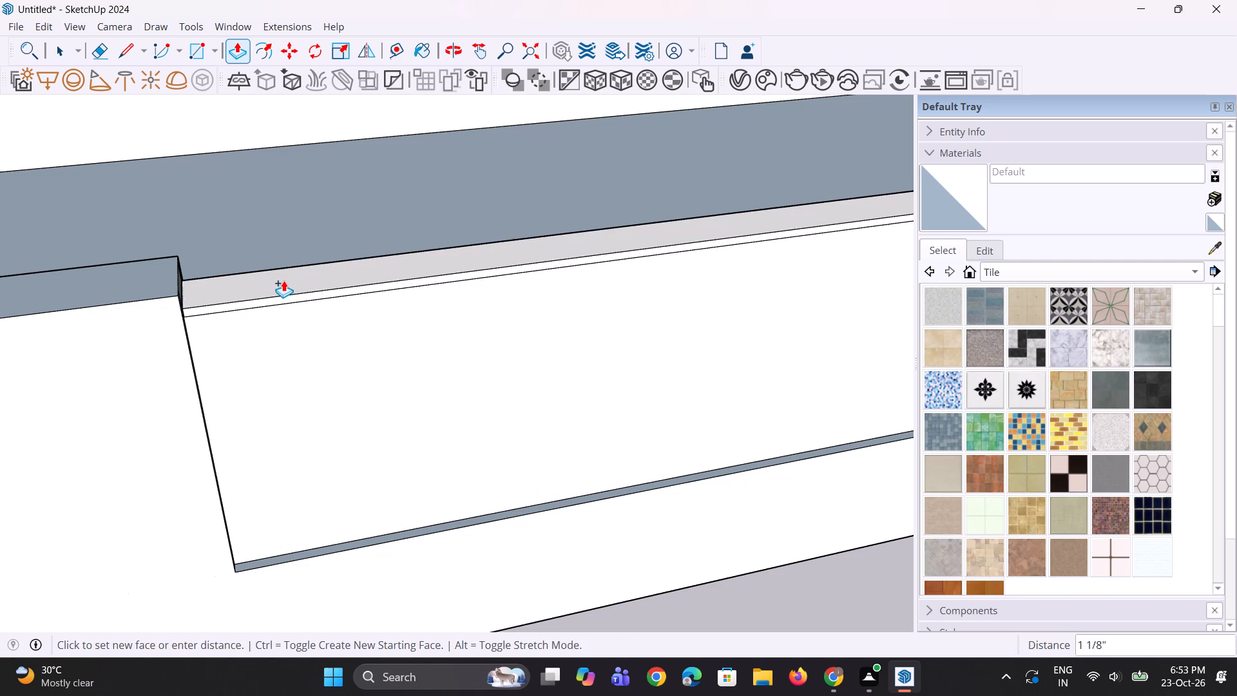
{"action": "left_click", "coordinate": [159, 293]}
Push a new face 3 15/16" down from the top of the upper balcony's inset panel to form a cap band.
{"action": "scroll", "coordinate": [229, 315], "scroll_direction": "down", "scroll_amount": 20}
{"action": "scroll", "coordinate": [229, 315], "scroll_direction": "down", "scroll_amount": 2}
{"action": "scroll", "coordinate": [284, 299], "scroll_direction": "down", "scroll_amount": 4}
{"action": "scroll", "coordinate": [292, 122], "scroll_direction": "up", "scroll_amount": 10}
{"action": "left_click", "coordinate": [306, 190]}
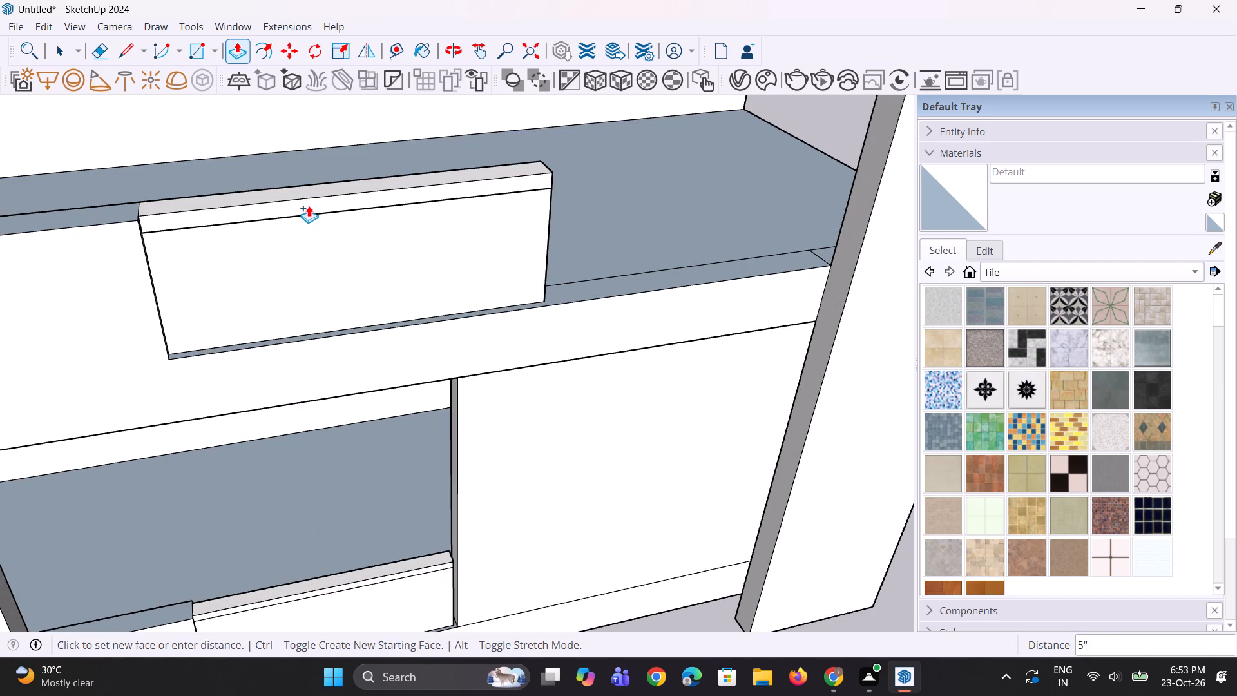
{"action": "left_click", "coordinate": [313, 202]}
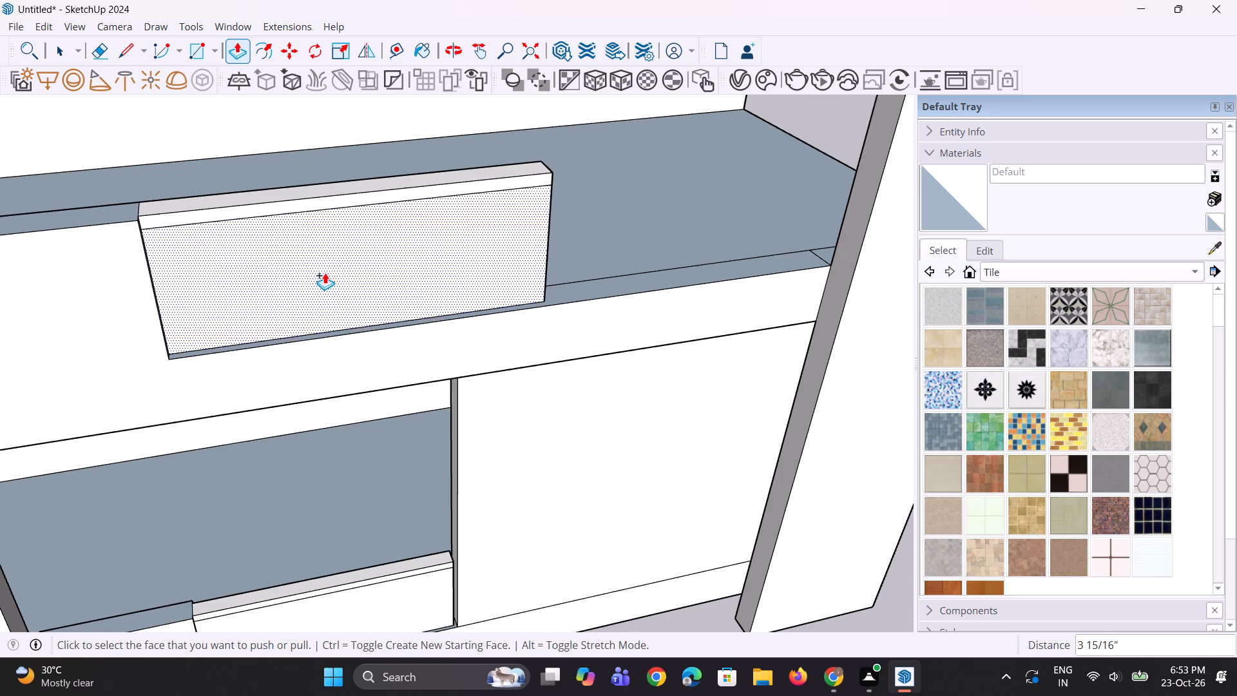
{"action": "scroll", "coordinate": [325, 275], "scroll_direction": "down", "scroll_amount": 5}
{"action": "middle_click_drag", "start_coordinate": [341, 274], "coordinate": [300, 227]}
{"action": "scroll", "coordinate": [341, 273], "scroll_direction": "up", "scroll_amount": 1}
{"action": "key", "text": "space"}
{"action": "key", "text": "space"}
Show the Glass and Mirrors material collection.
{"action": "scroll", "coordinate": [259, 242], "scroll_direction": "up", "scroll_amount": 2}
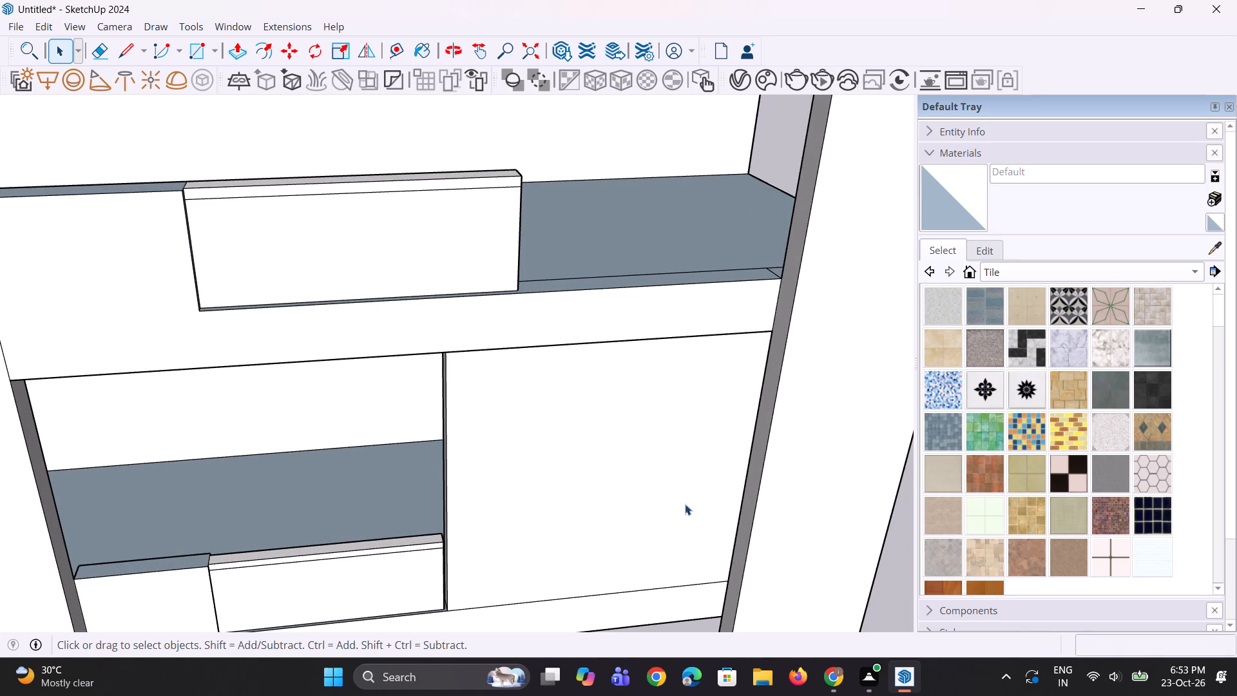
{"action": "scroll", "coordinate": [233, 501], "scroll_direction": "down", "scroll_amount": 6}
{"action": "middle_click_drag", "start_coordinate": [412, 505], "coordinate": [335, 507]}
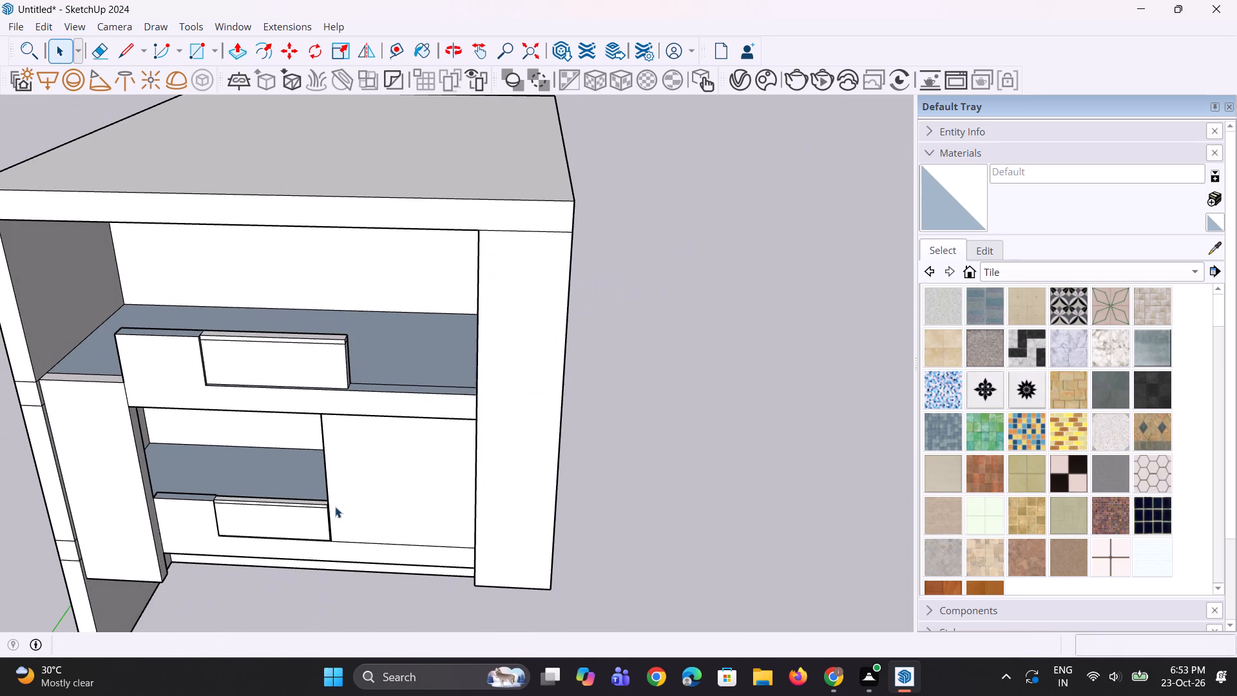
{"action": "left_click", "coordinate": [940, 258]}
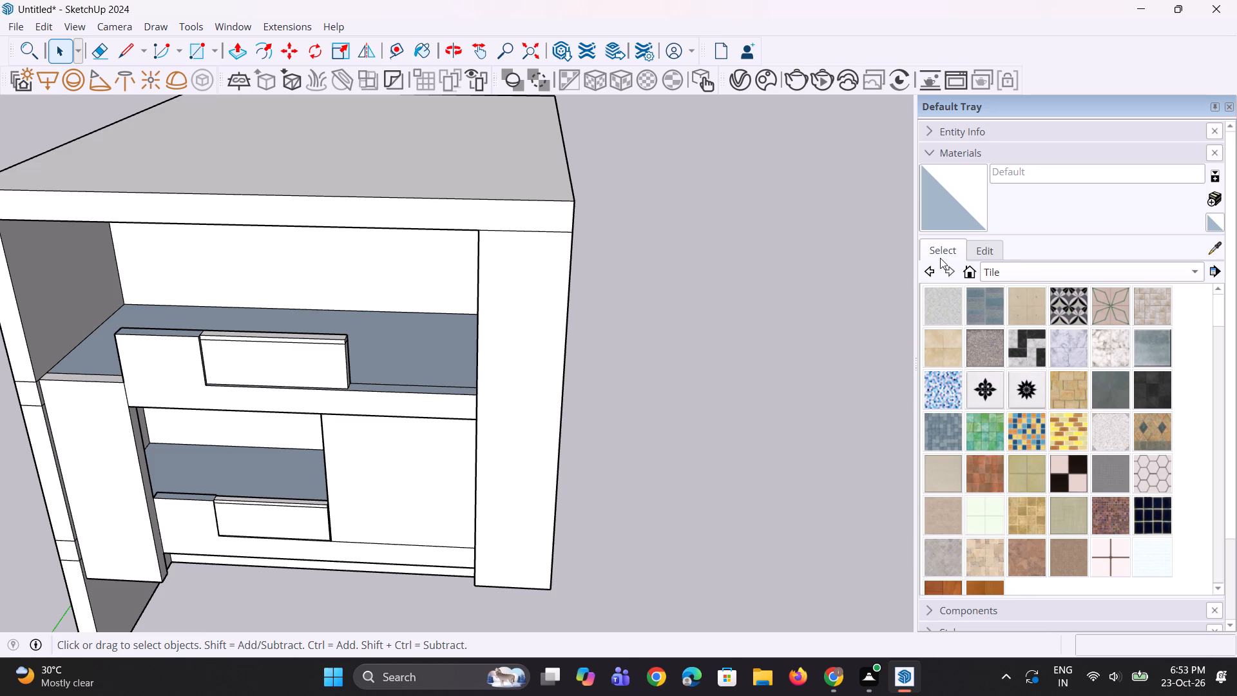
{"action": "left_click", "coordinate": [951, 253]}
{"action": "left_click", "coordinate": [1026, 276]}
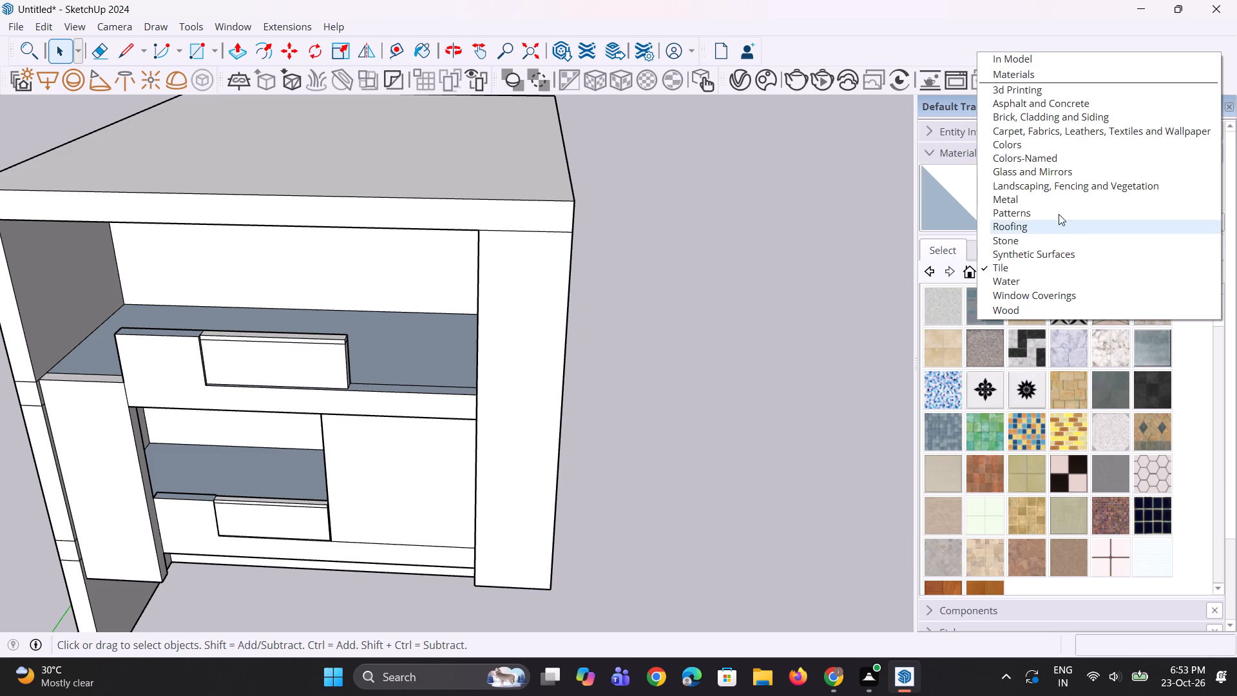
{"action": "left_click", "coordinate": [1077, 177]}
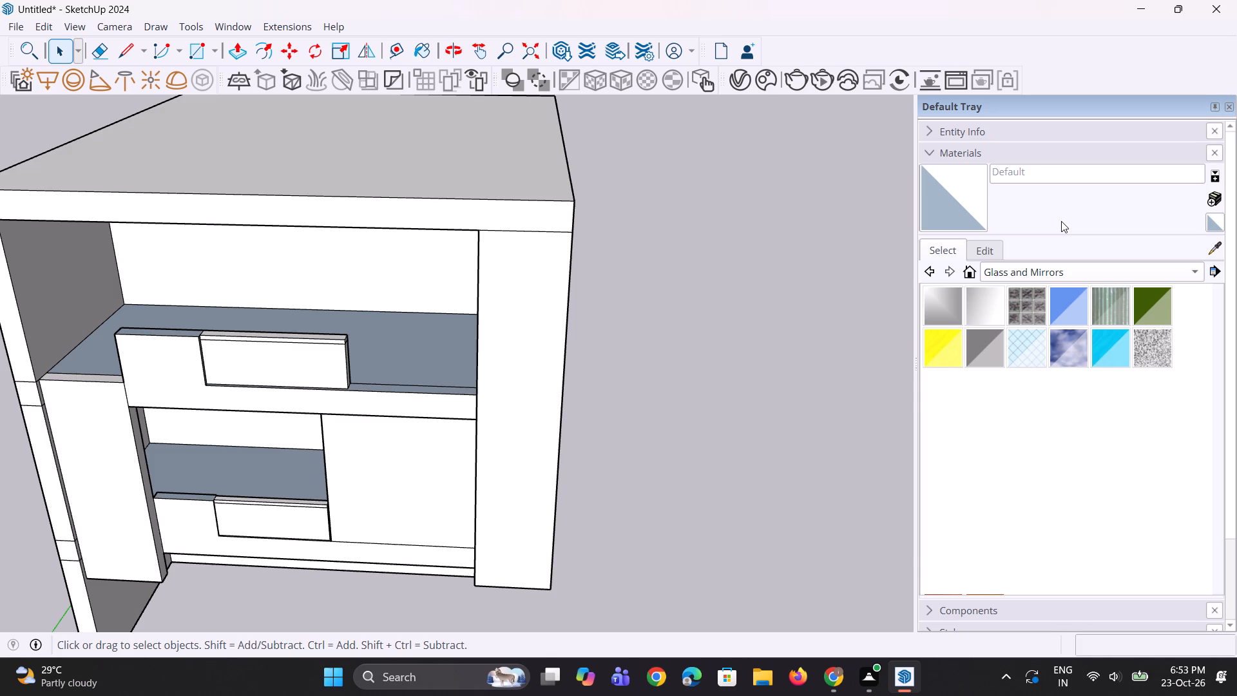
Paint the front and back faces of the upper balcony's inset panel with Translucent Glass Gray.
{"action": "scroll", "coordinate": [325, 459], "scroll_direction": "down", "scroll_amount": 2}
{"action": "middle_click_drag", "start_coordinate": [279, 465], "coordinate": [279, 478]}
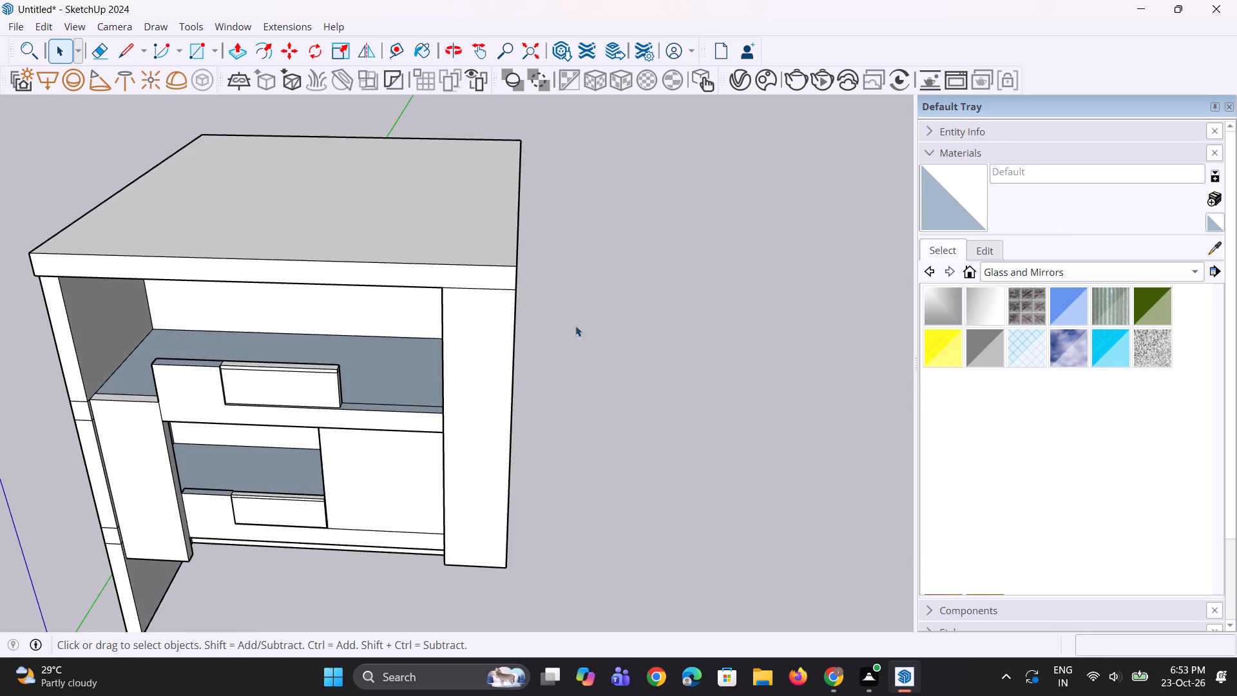
{"action": "left_click", "coordinate": [993, 351]}
{"action": "scroll", "coordinate": [318, 432], "scroll_direction": "up", "scroll_amount": 2}
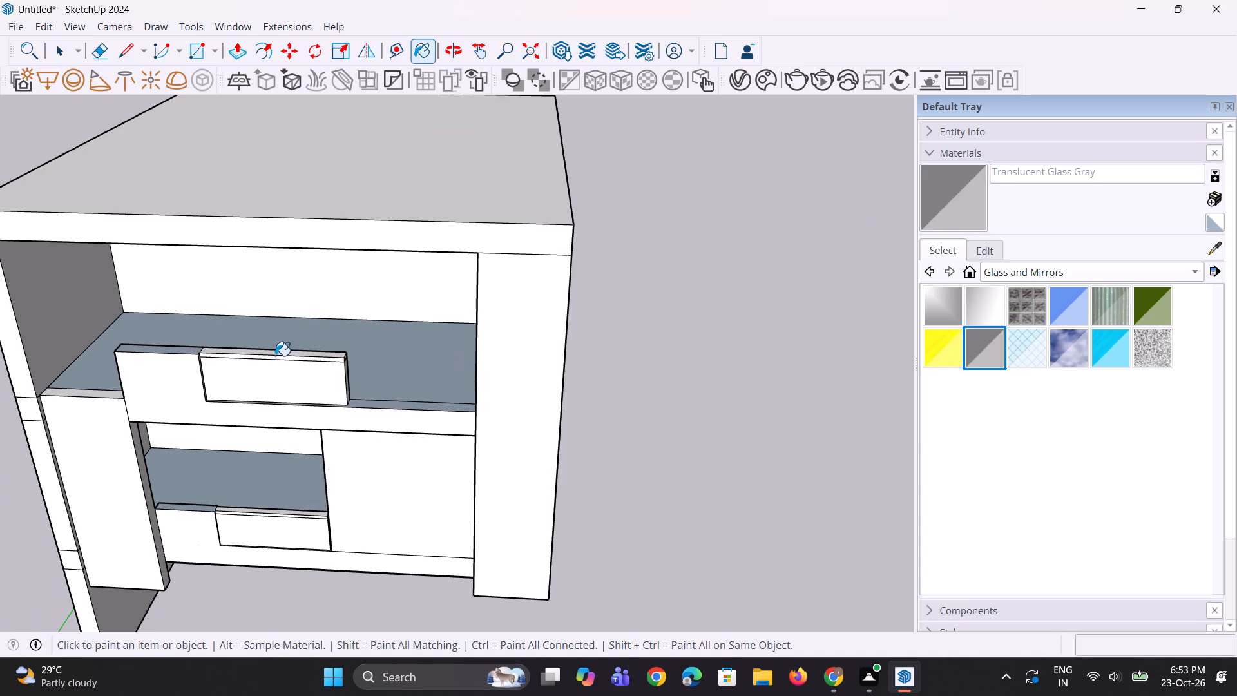
{"action": "left_click", "coordinate": [270, 371]}
{"action": "middle_click_drag", "start_coordinate": [444, 376], "coordinate": [0, 296]}
{"action": "scroll", "coordinate": [375, 336], "scroll_direction": "up", "scroll_amount": 3}
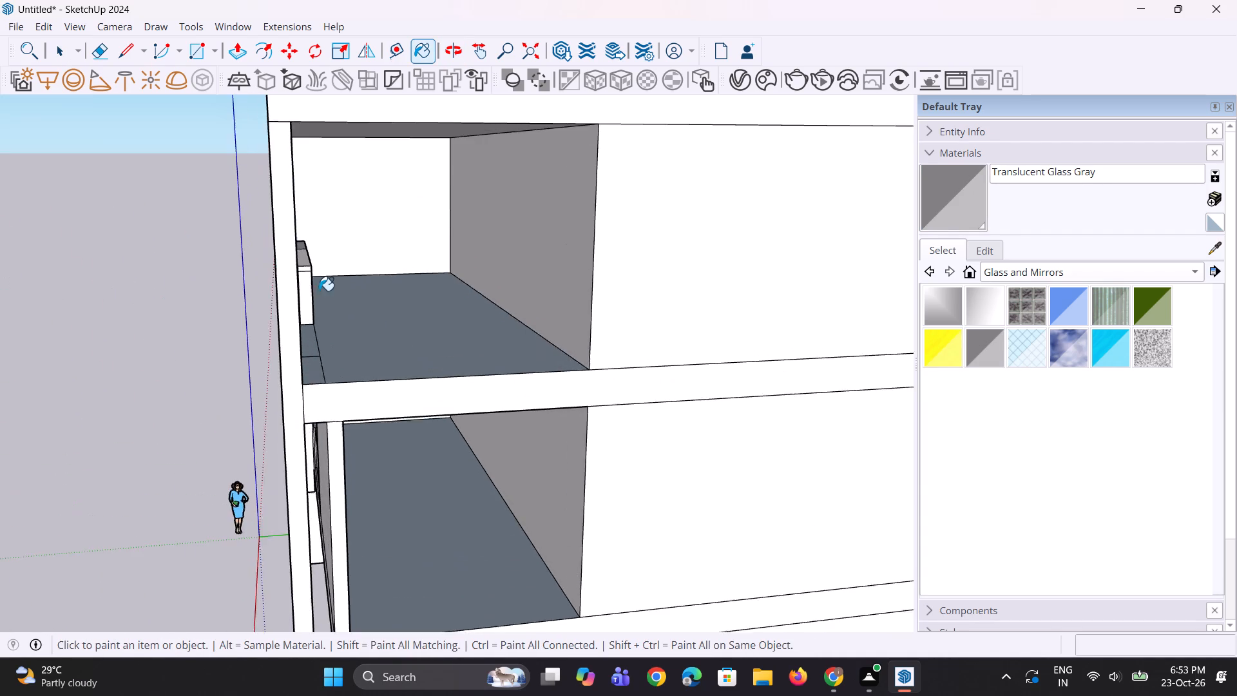
{"action": "scroll", "coordinate": [319, 291], "scroll_direction": "up", "scroll_amount": 2}
{"action": "middle_click_drag", "start_coordinate": [318, 291], "coordinate": [175, 286]}
{"action": "left_click", "coordinate": [246, 287]}
{"action": "middle_click_drag", "start_coordinate": [148, 353], "coordinate": [289, 377]}
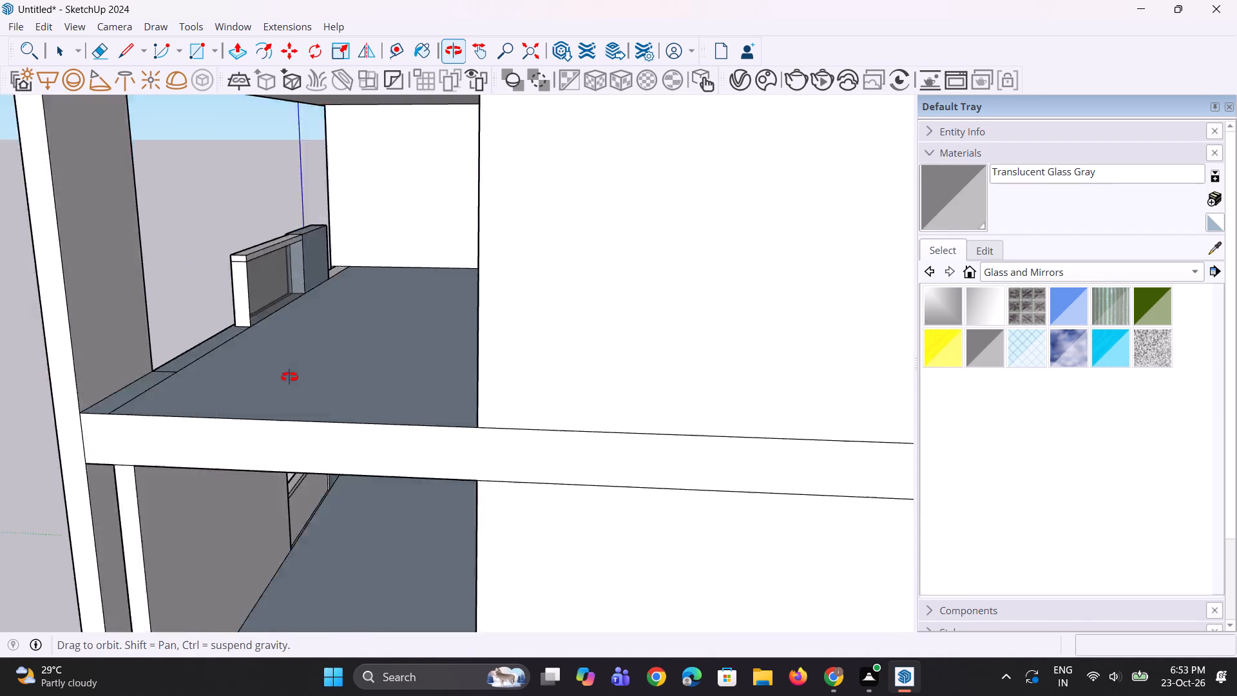
Paint the front and back faces of the lower balcony's inset panel with Translucent Glass Gray.
{"action": "middle_click_drag", "start_coordinate": [289, 377], "coordinate": [849, 343]}
{"action": "scroll", "coordinate": [849, 343], "scroll_direction": "down", "scroll_amount": 4}
{"action": "left_click", "coordinate": [676, 458]}
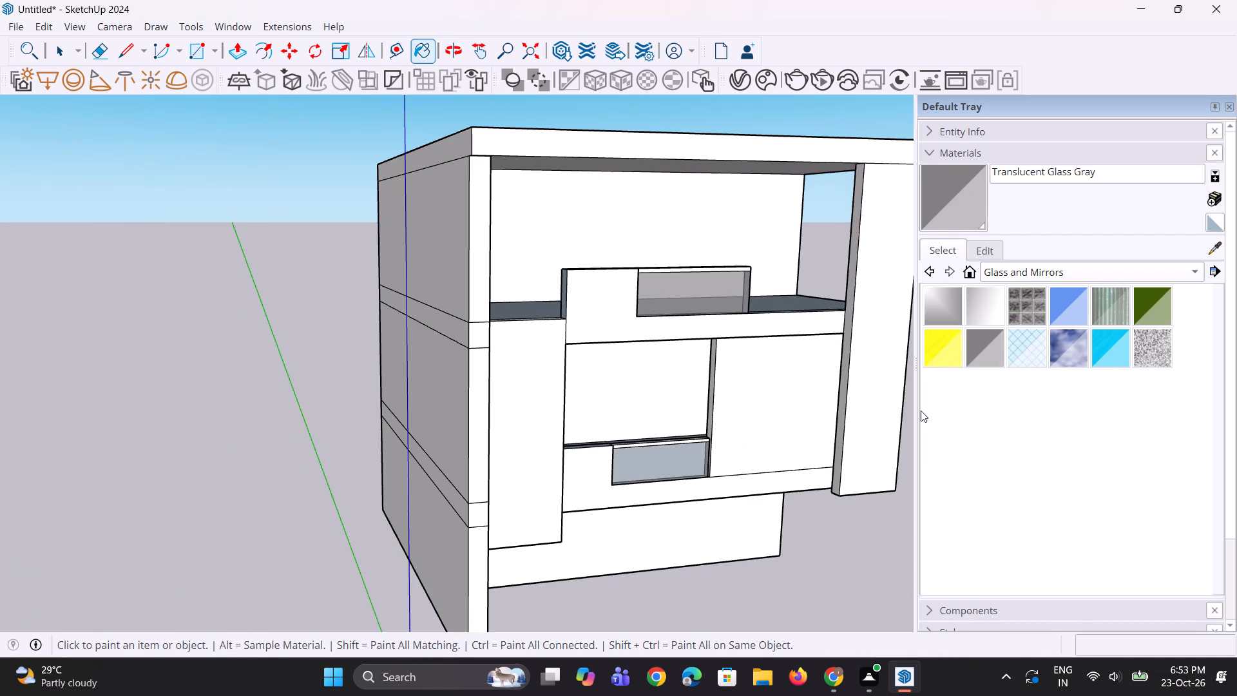
{"action": "middle_click_drag", "start_coordinate": [908, 412], "coordinate": [218, 389]}
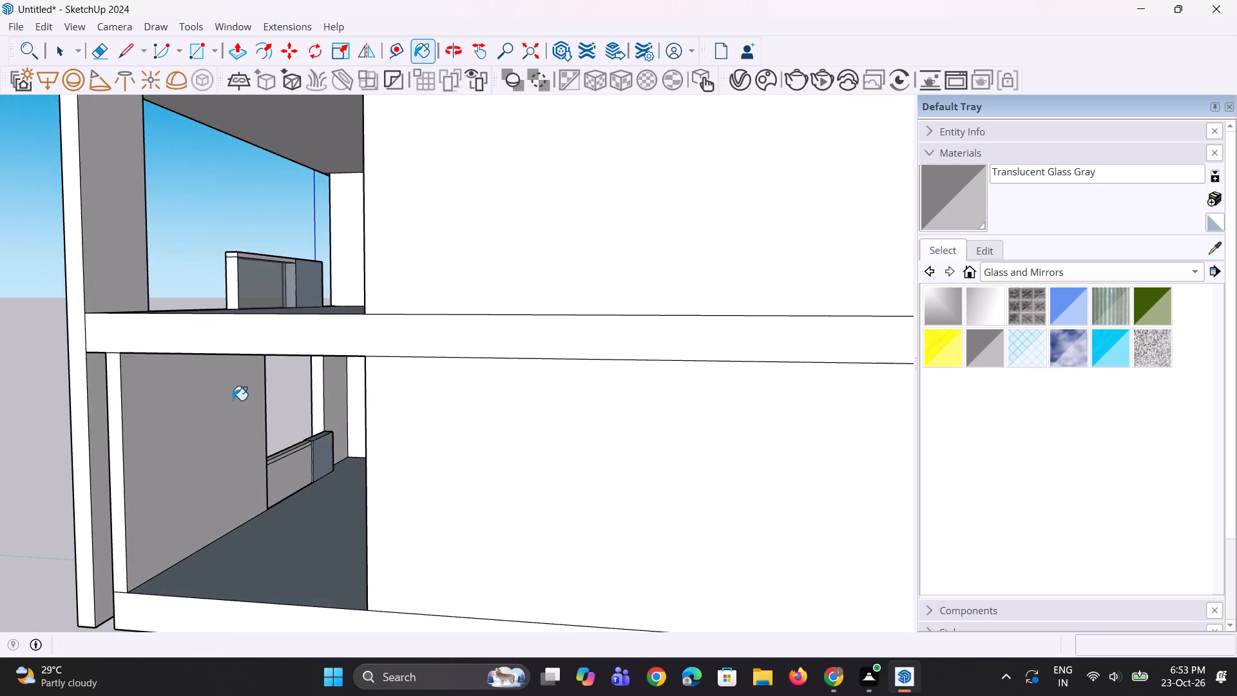
{"action": "scroll", "coordinate": [251, 418], "scroll_direction": "up", "scroll_amount": 2}
{"action": "left_click", "coordinate": [311, 480]}
{"action": "scroll", "coordinate": [280, 506], "scroll_direction": "up", "scroll_amount": 1}
{"action": "middle_click_drag", "start_coordinate": [280, 506], "coordinate": [767, 461]}
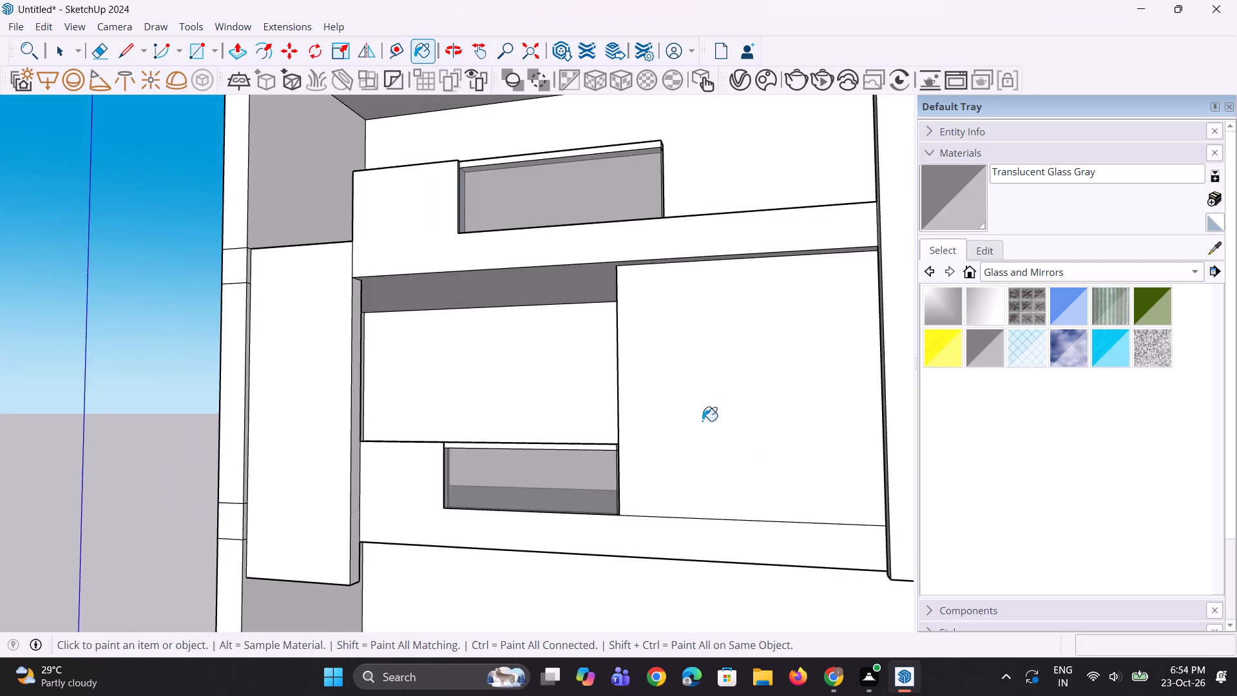
Examine both glazed balcony panels and their cap bands from the front and from above.
{"action": "scroll", "coordinate": [555, 379], "scroll_direction": "down", "scroll_amount": 4}
{"action": "middle_click_drag", "start_coordinate": [552, 419], "coordinate": [594, 479]}
{"action": "scroll", "coordinate": [566, 426], "scroll_direction": "up", "scroll_amount": 8}
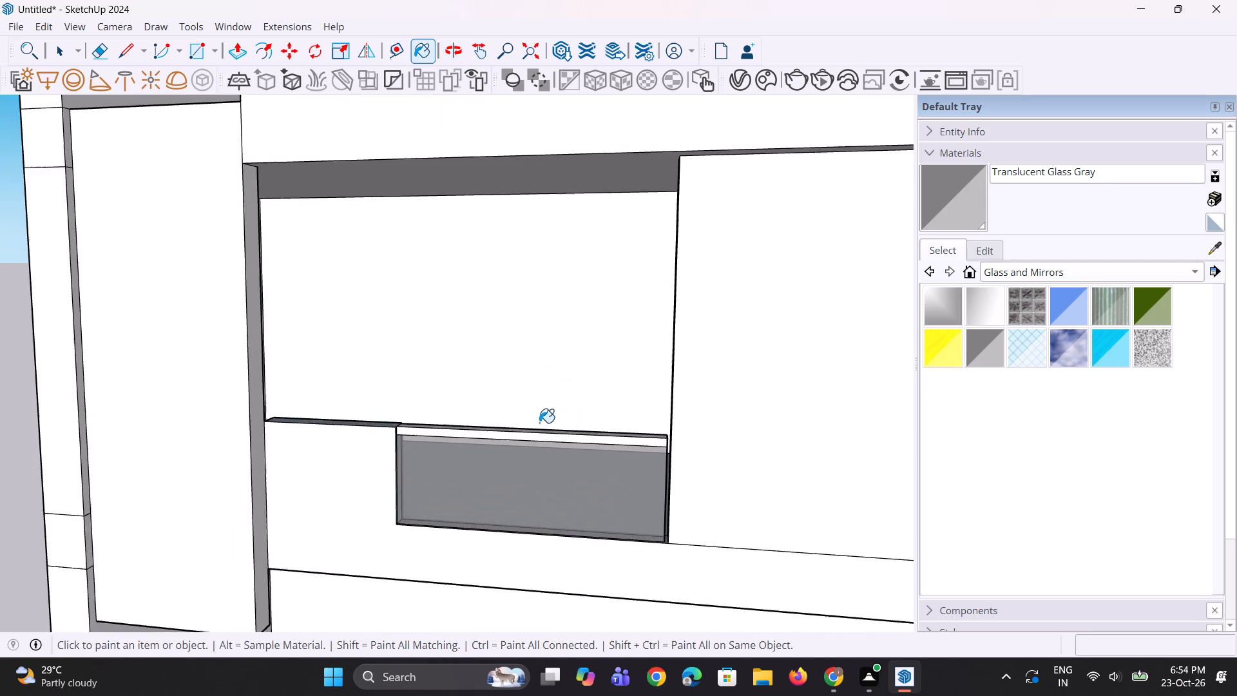
{"action": "middle_click_drag", "start_coordinate": [539, 426], "coordinate": [569, 533]}
{"action": "scroll", "coordinate": [390, 470], "scroll_direction": "up", "scroll_amount": 3}
{"action": "scroll", "coordinate": [468, 523], "scroll_direction": "up", "scroll_amount": 3}
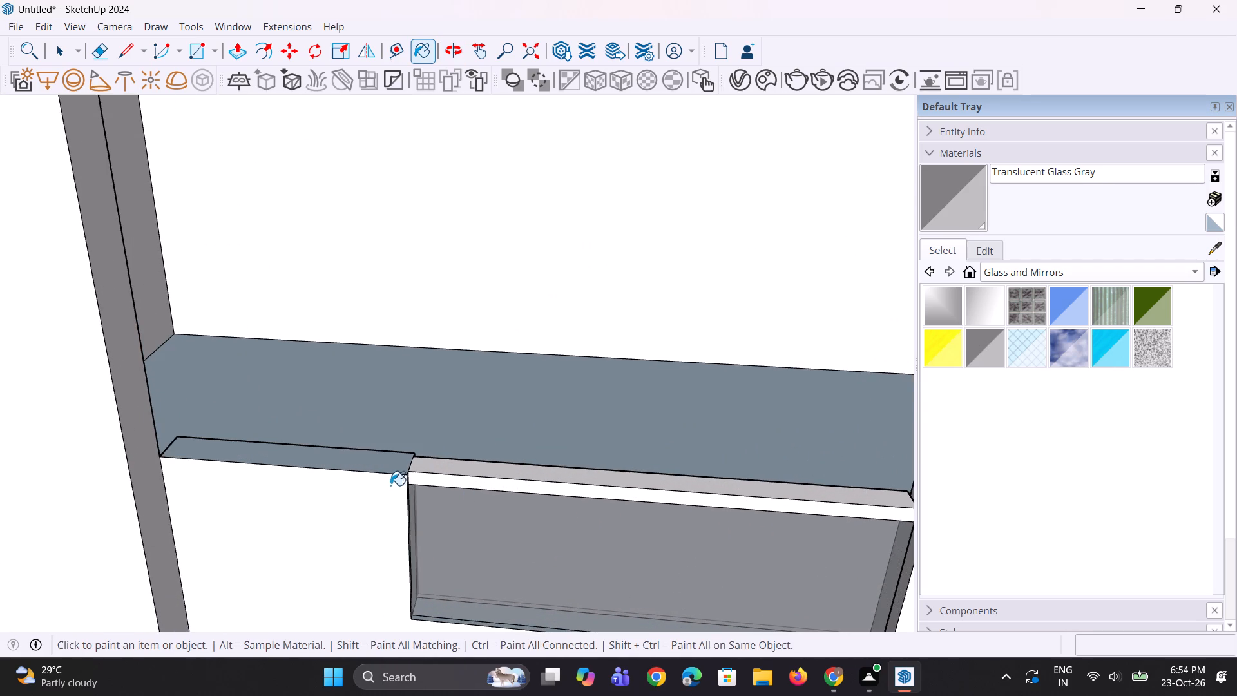
{"action": "scroll", "coordinate": [390, 485], "scroll_direction": "down", "scroll_amount": 6}
{"action": "middle_click_drag", "start_coordinate": [394, 478], "coordinate": [415, 442]}
{"action": "scroll", "coordinate": [403, 441], "scroll_direction": "down", "scroll_amount": 5}
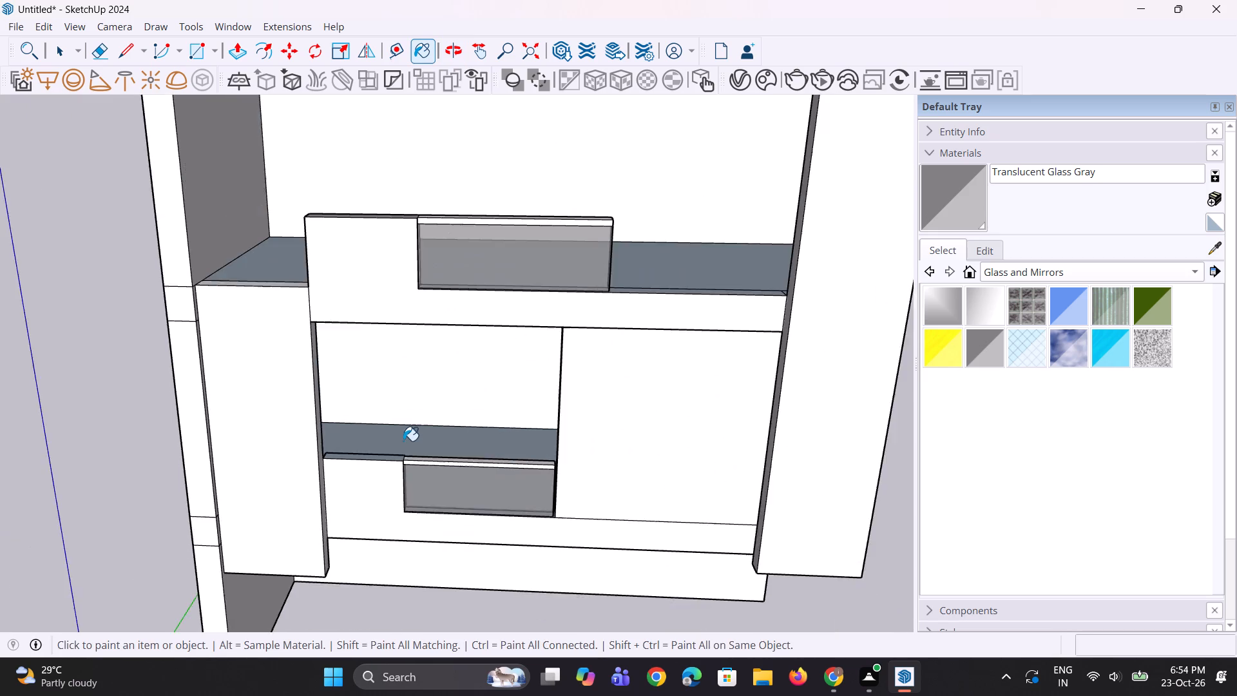
Draw a small rectangle on the upper slab's front strip, just beside the open end of the glass panel.
{"action": "scroll", "coordinate": [403, 441], "scroll_direction": "down", "scroll_amount": 4}
{"action": "middle_click_drag", "start_coordinate": [510, 364], "coordinate": [545, 486]}
{"action": "scroll", "coordinate": [608, 385], "scroll_direction": "up", "scroll_amount": 9}
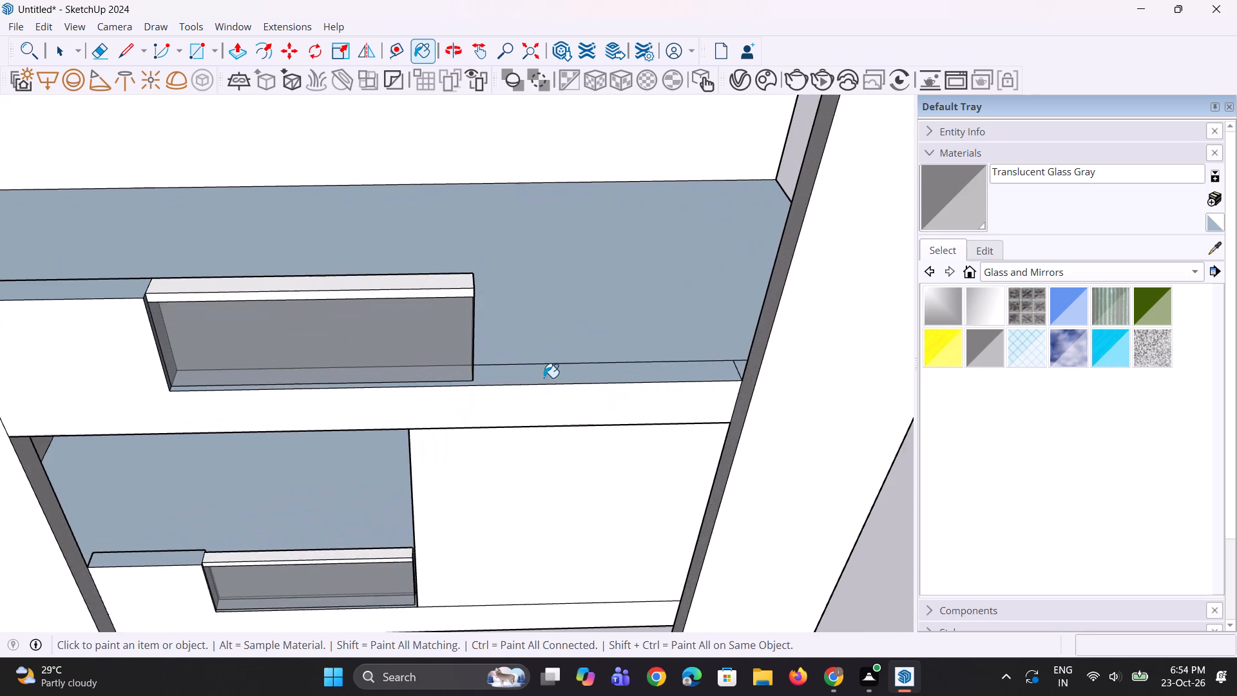
{"action": "key", "text": "r"}
{"action": "scroll", "coordinate": [544, 378], "scroll_direction": "up", "scroll_amount": 11}
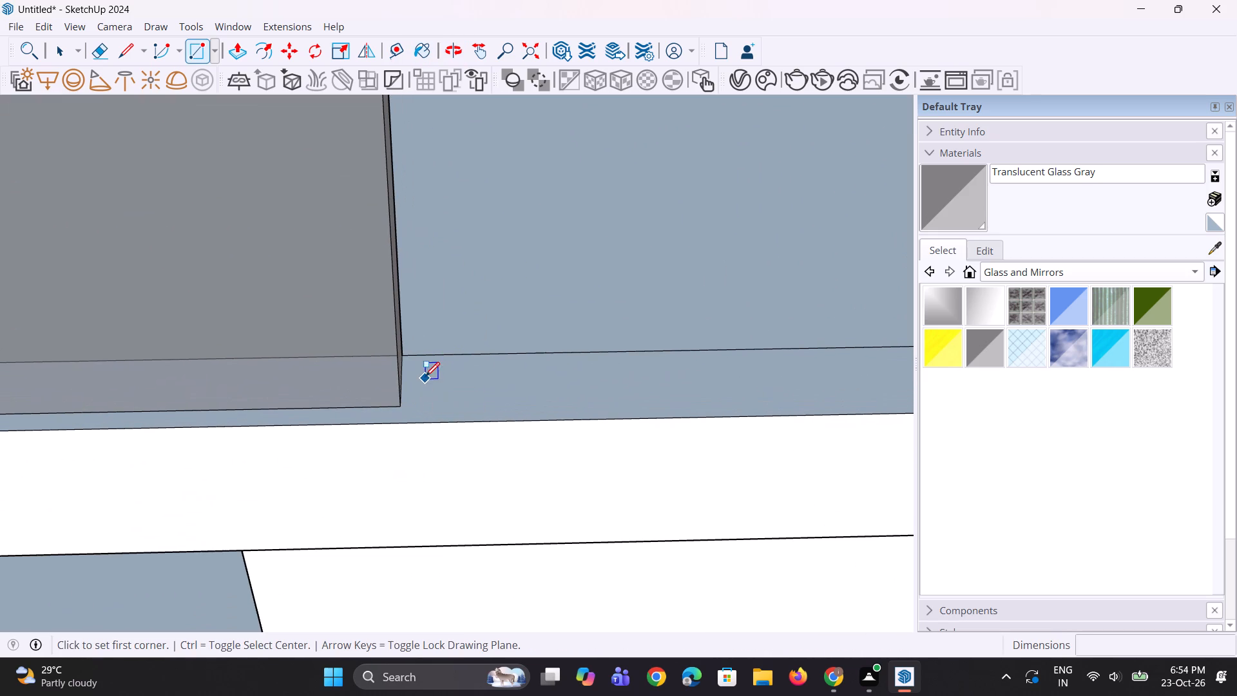
{"action": "left_click", "coordinate": [421, 371]}
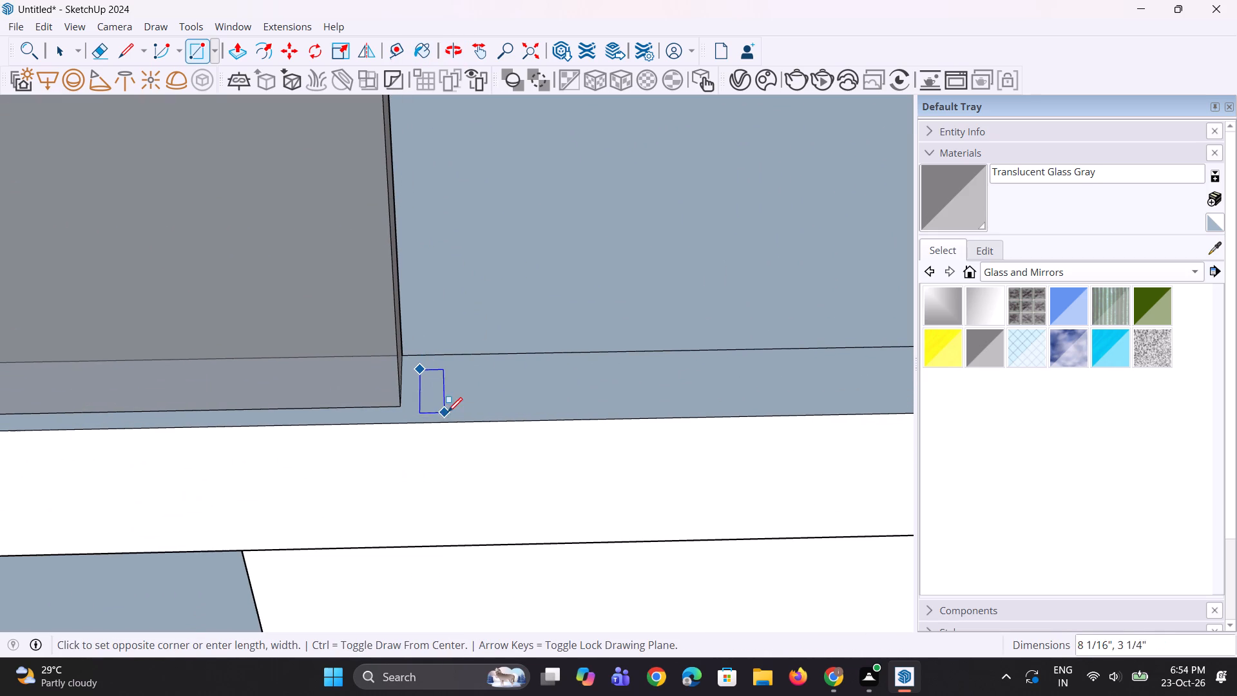
{"action": "left_click", "coordinate": [455, 409]}
{"action": "middle_click_drag", "start_coordinate": [464, 384], "coordinate": [463, 341]}
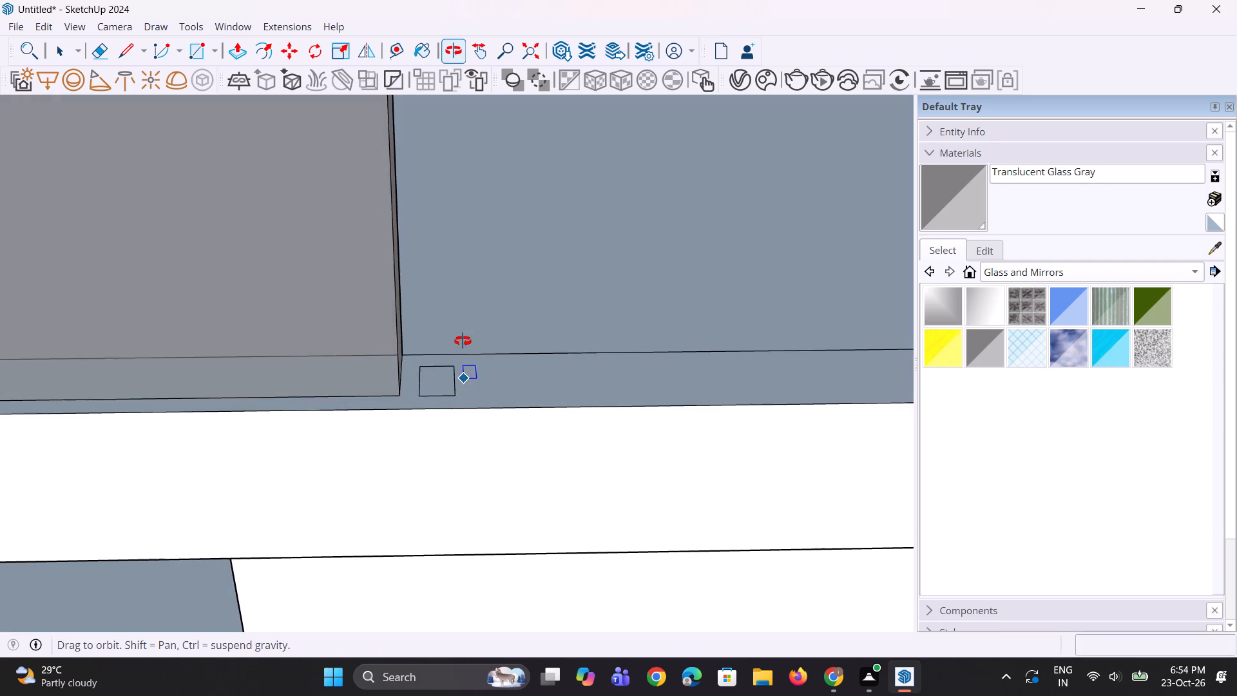
{"action": "middle_click_drag", "start_coordinate": [463, 341], "coordinate": [463, 391]}
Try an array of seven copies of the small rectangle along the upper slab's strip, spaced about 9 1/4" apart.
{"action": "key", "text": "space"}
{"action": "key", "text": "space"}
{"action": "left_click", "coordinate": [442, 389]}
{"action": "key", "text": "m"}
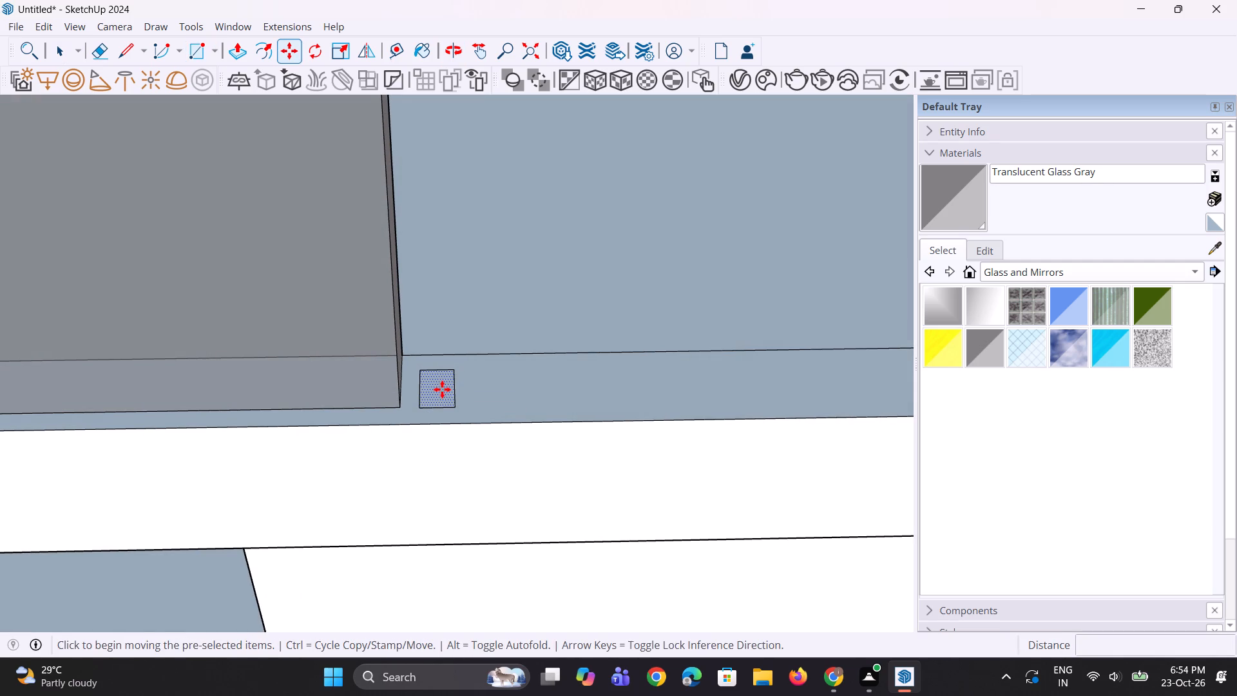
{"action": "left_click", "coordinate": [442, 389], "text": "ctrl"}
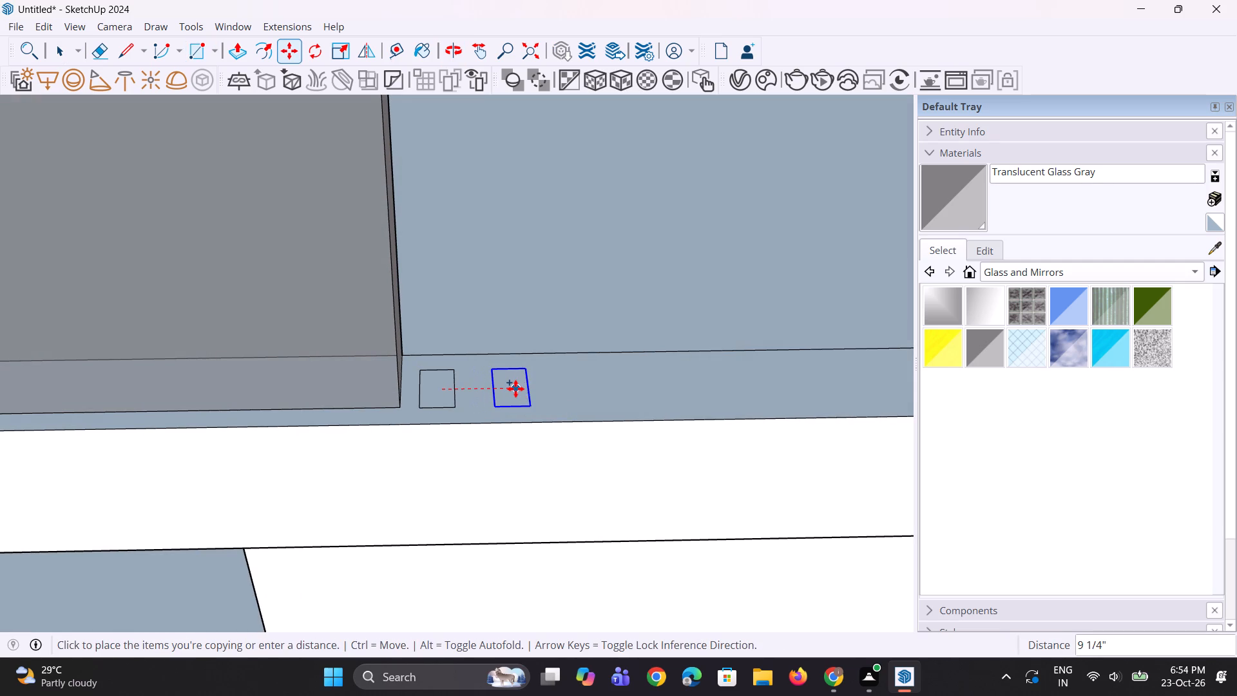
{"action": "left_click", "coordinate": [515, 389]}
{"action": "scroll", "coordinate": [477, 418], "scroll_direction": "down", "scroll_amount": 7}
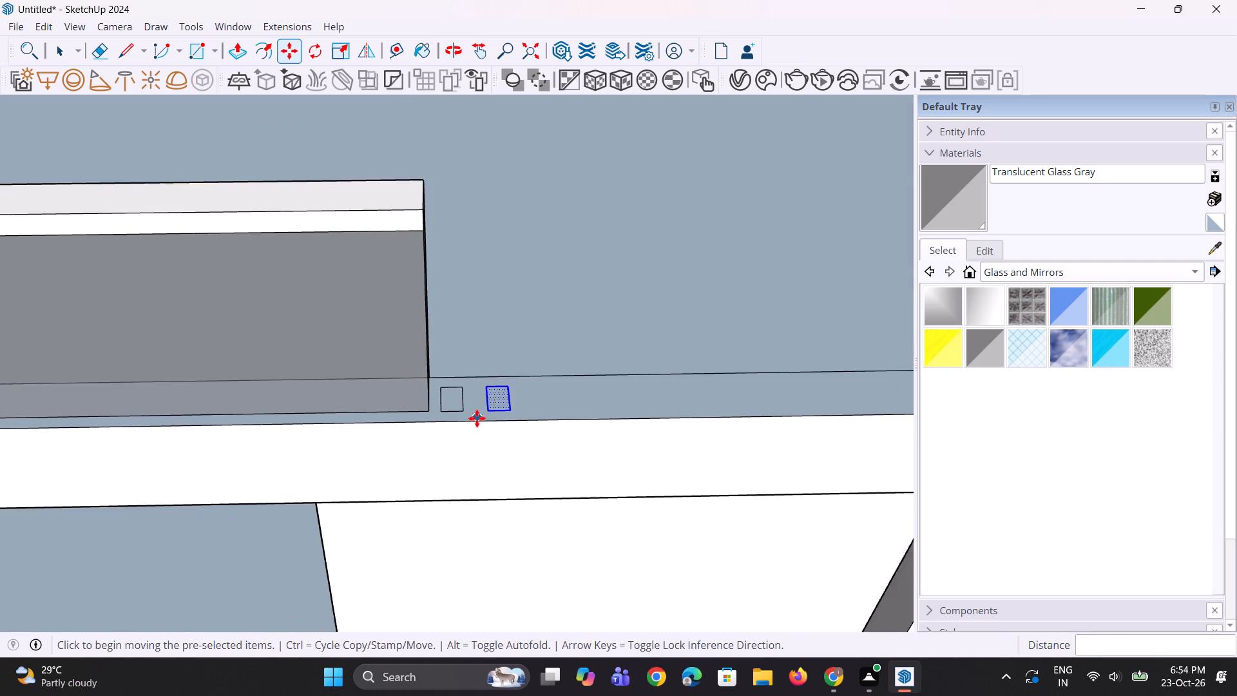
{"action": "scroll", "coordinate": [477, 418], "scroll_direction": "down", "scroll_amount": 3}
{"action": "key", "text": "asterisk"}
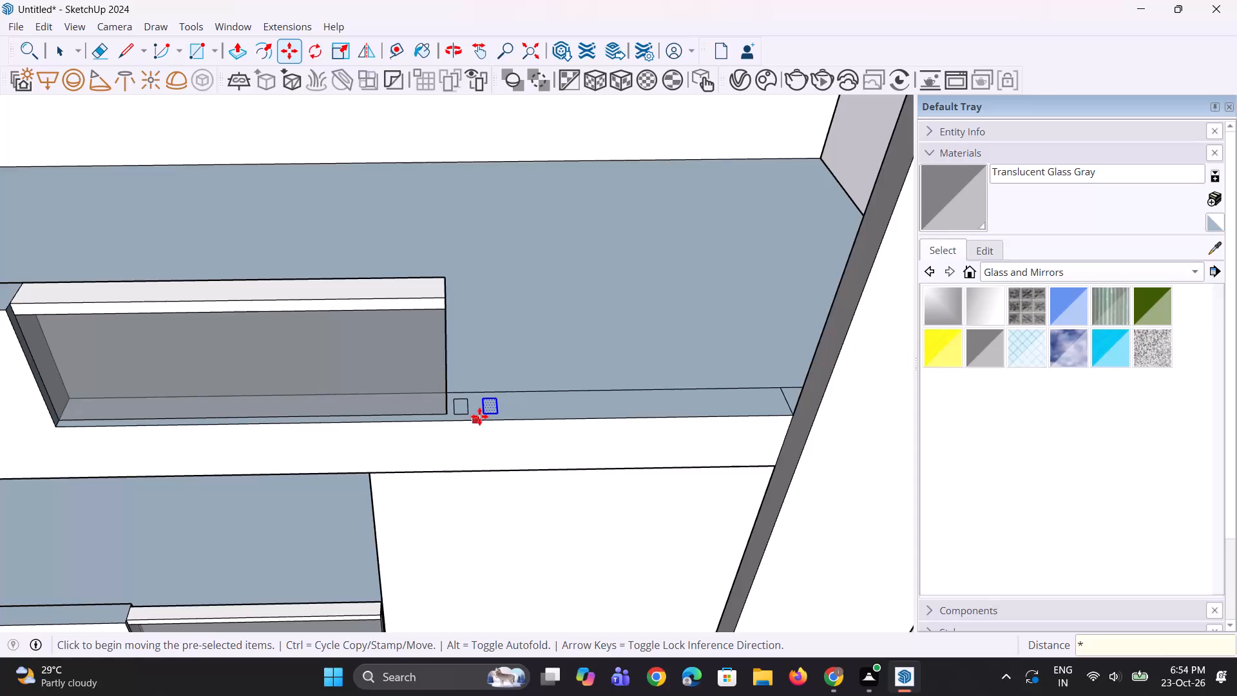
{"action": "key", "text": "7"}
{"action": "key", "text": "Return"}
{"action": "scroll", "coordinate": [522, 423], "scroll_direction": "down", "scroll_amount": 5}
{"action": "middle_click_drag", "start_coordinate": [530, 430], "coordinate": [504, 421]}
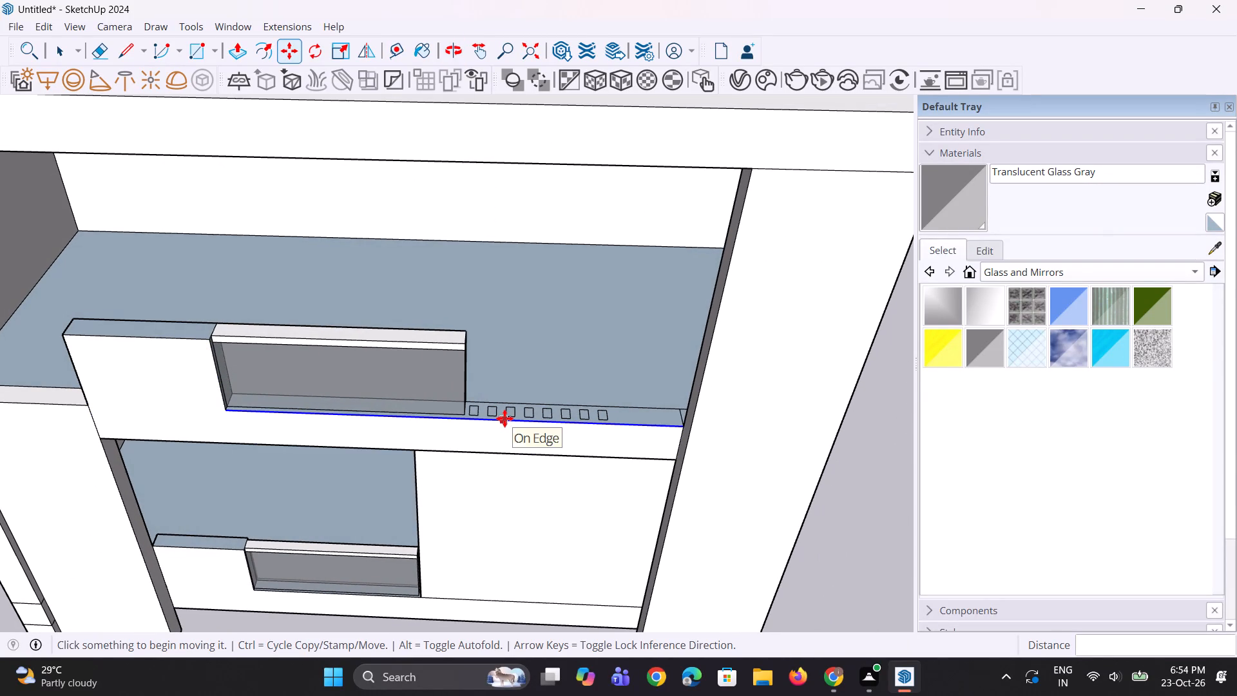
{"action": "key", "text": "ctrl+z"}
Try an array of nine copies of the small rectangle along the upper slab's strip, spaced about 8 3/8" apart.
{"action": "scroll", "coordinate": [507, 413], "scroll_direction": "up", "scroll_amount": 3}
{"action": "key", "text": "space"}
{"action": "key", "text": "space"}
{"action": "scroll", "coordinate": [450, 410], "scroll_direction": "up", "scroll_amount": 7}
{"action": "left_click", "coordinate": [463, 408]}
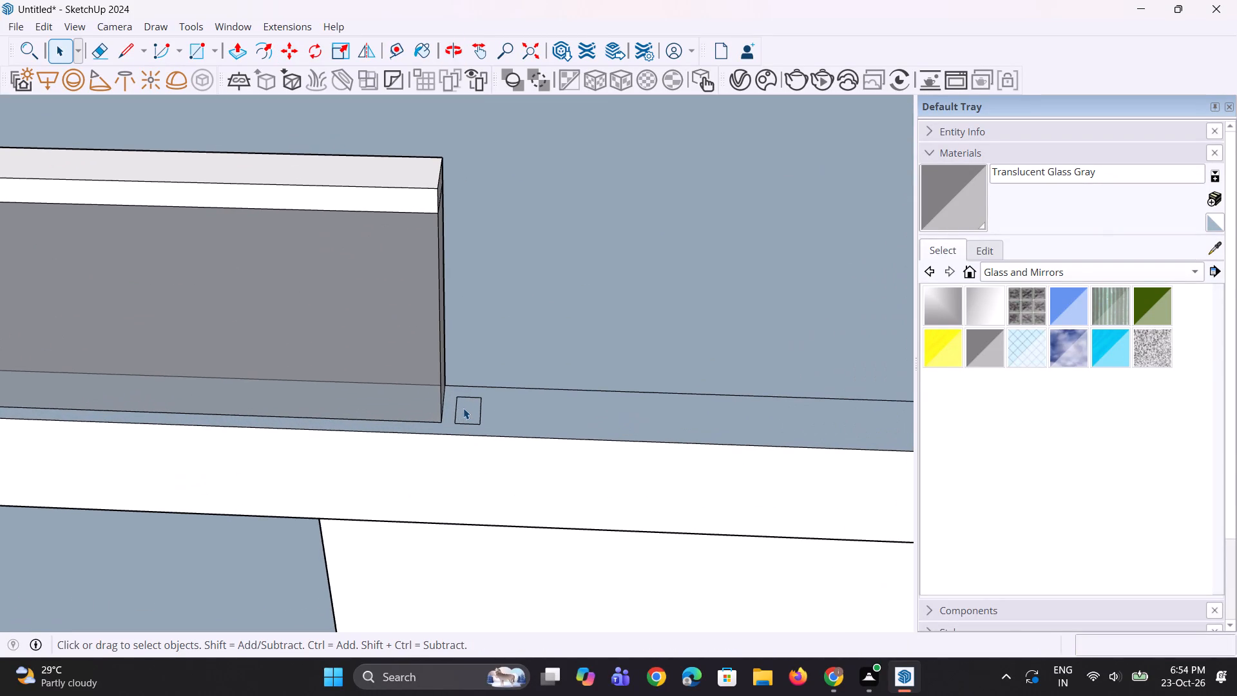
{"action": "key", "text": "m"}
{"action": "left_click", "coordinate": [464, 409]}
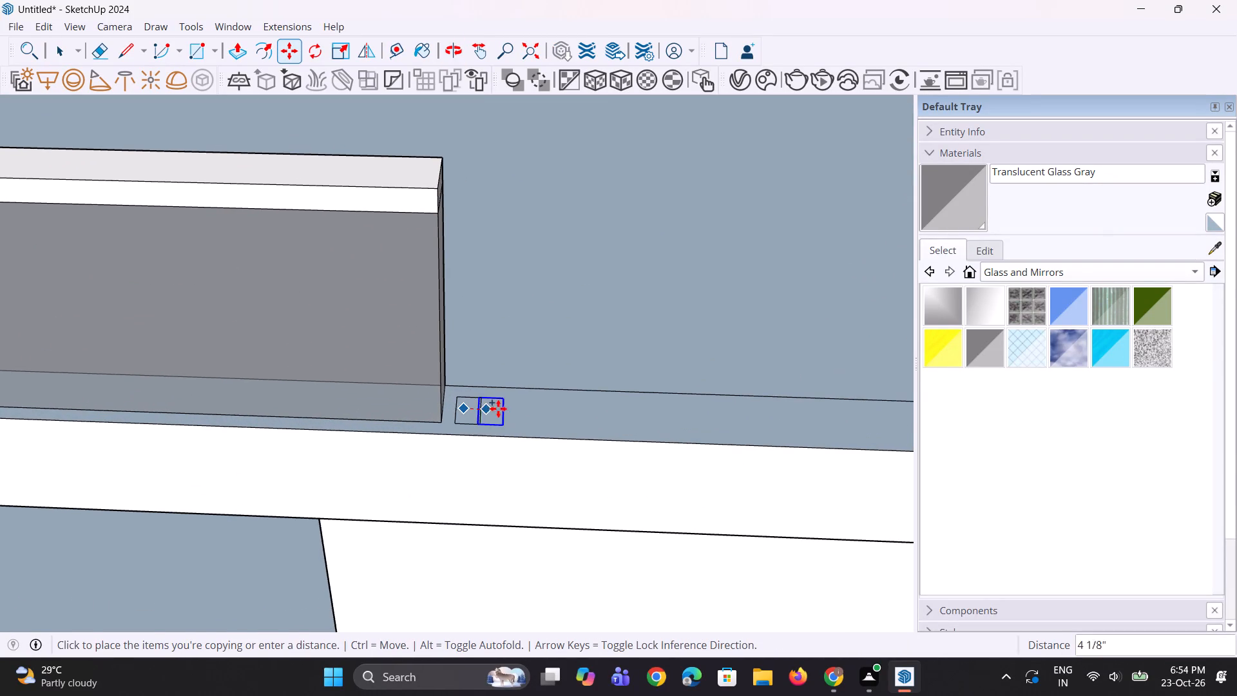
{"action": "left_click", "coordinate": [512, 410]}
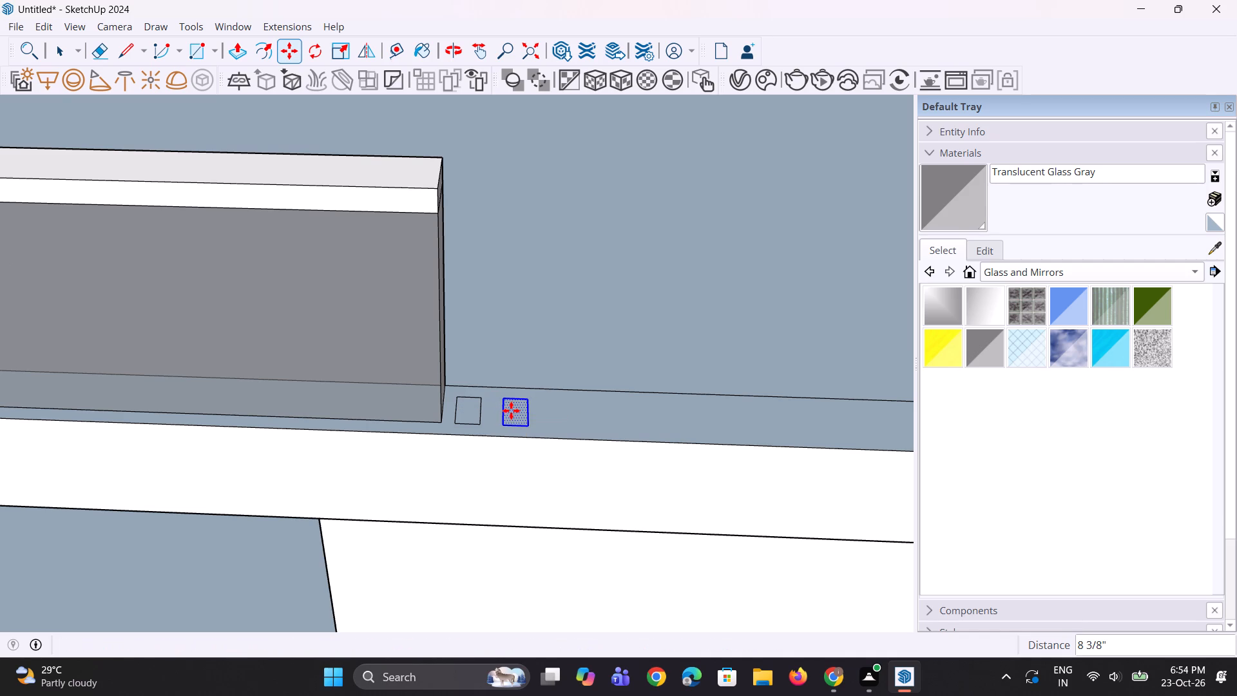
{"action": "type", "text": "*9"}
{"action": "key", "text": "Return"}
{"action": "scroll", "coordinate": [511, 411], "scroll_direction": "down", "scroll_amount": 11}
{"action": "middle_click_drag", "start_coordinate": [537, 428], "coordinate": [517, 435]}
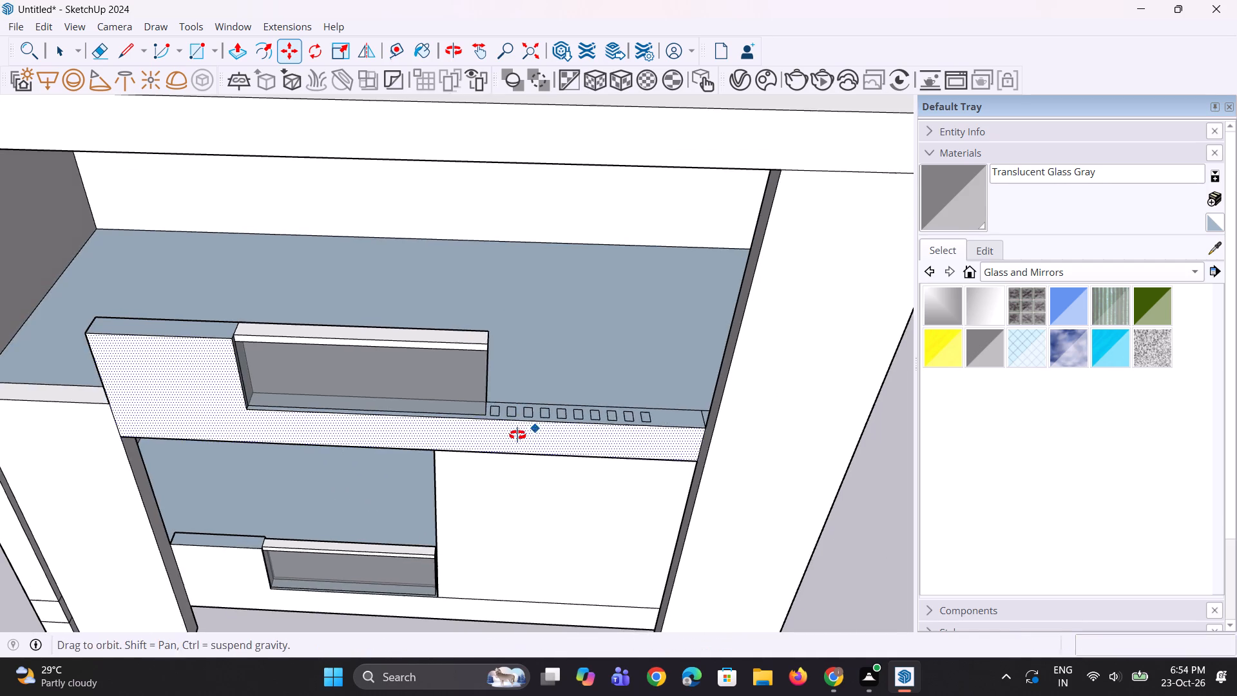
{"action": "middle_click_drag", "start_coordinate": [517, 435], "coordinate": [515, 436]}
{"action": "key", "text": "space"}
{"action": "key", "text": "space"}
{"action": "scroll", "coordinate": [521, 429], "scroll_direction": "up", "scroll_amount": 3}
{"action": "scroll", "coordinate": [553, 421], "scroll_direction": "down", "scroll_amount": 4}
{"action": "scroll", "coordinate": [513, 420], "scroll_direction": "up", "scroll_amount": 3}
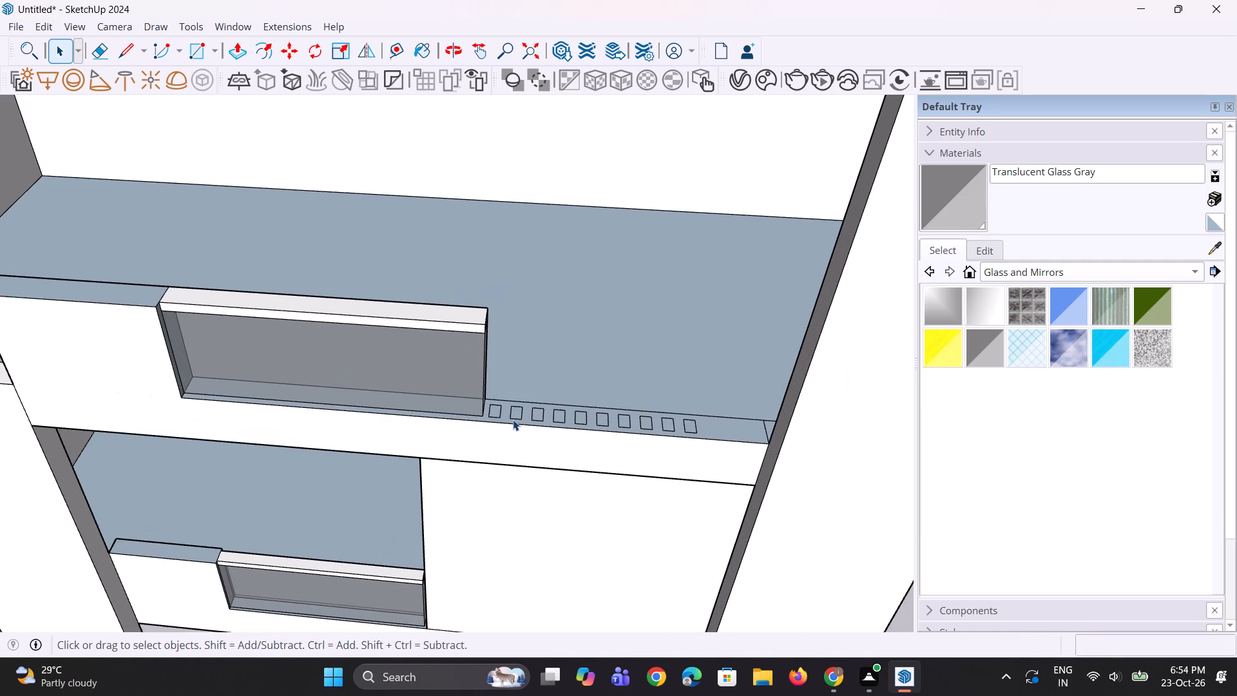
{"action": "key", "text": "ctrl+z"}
Move the small rectangle along the upper slab's front strip, slightly farther from the glass panel's open end.
{"action": "scroll", "coordinate": [513, 419], "scroll_direction": "up", "scroll_amount": 3, "text": "ctrl"}
{"action": "key", "text": "space"}
{"action": "key", "text": "space"}
{"action": "scroll", "coordinate": [470, 418], "scroll_direction": "up", "scroll_amount": 3}
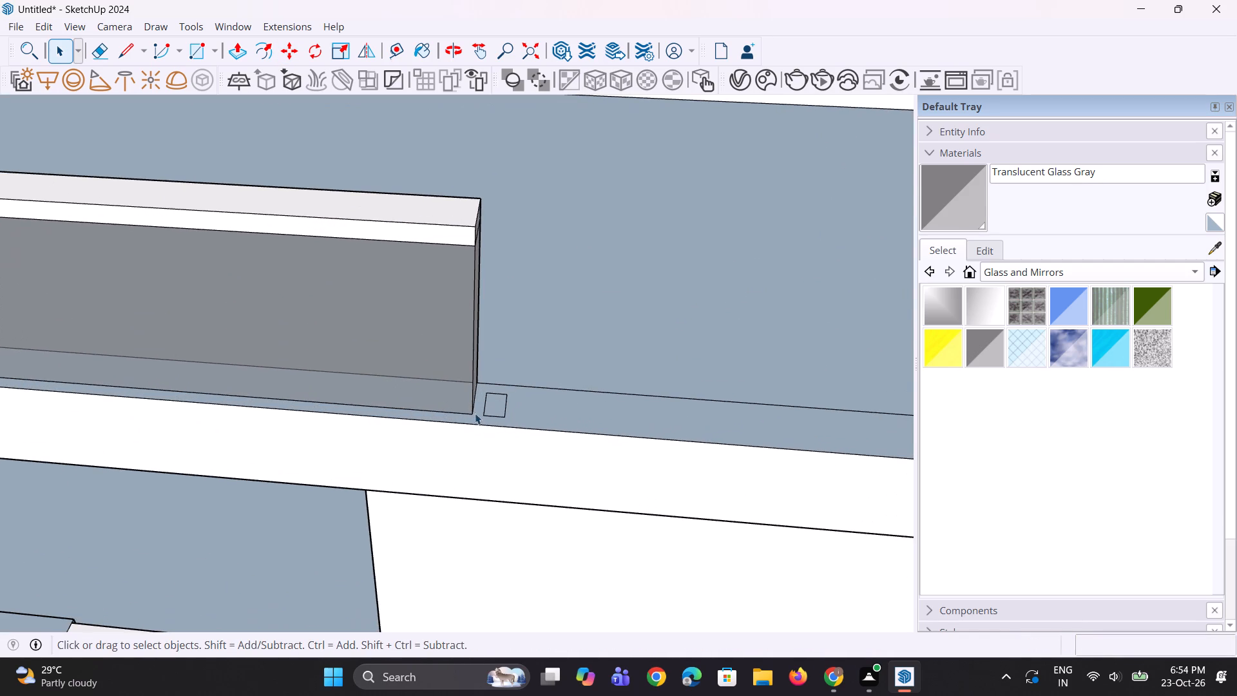
{"action": "left_click", "coordinate": [491, 409]}
{"action": "scroll", "coordinate": [492, 409], "scroll_direction": "up", "scroll_amount": 2}
{"action": "key", "text": "m"}
{"action": "left_click", "coordinate": [492, 409]}
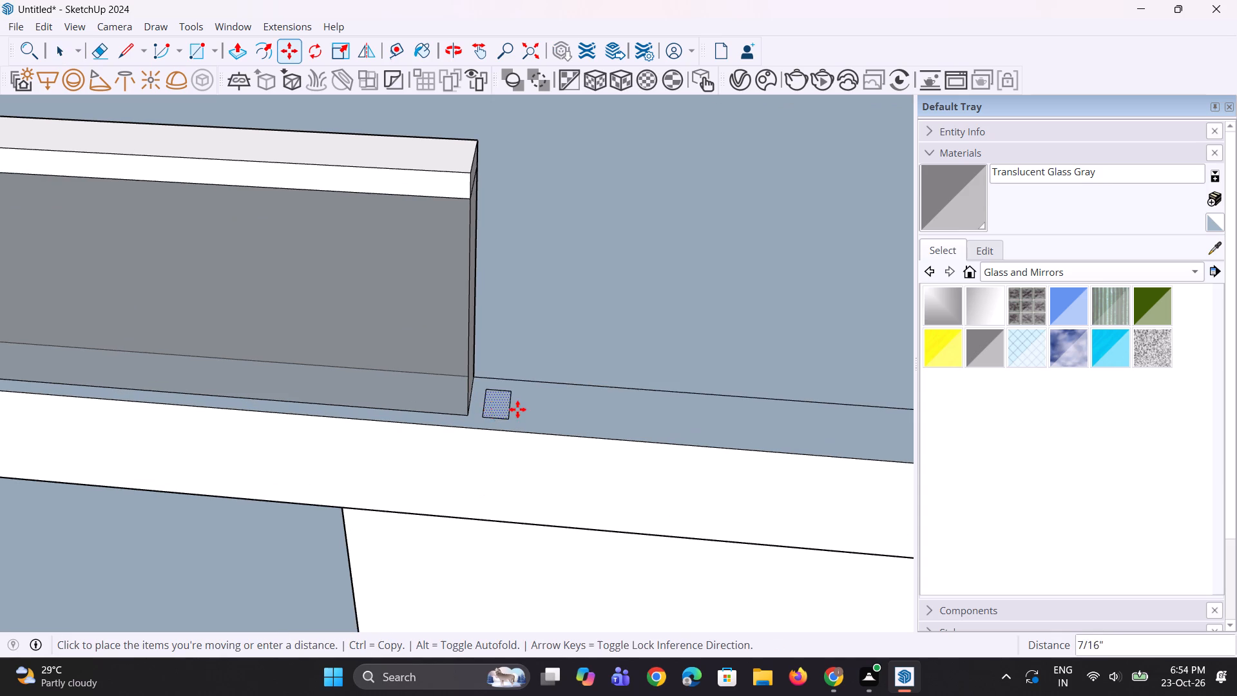
{"action": "left_click", "coordinate": [532, 409]}
Array nine copies of the small rectangle along the upper slab's strip, spaced about 11" apart.
{"action": "key", "text": "m"}
{"action": "left_click", "coordinate": [532, 409], "text": "ctrl"}
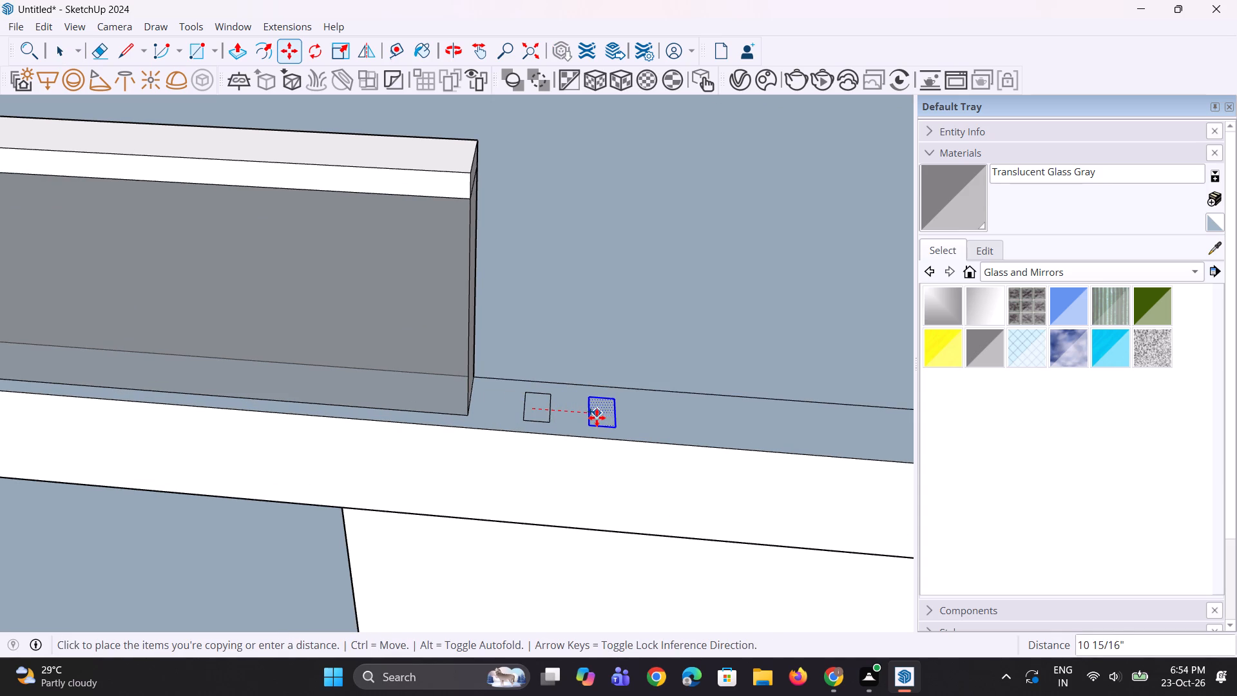
{"action": "left_click", "coordinate": [597, 418]}
{"action": "type", "text": "*9"}
{"action": "key", "text": "Return"}
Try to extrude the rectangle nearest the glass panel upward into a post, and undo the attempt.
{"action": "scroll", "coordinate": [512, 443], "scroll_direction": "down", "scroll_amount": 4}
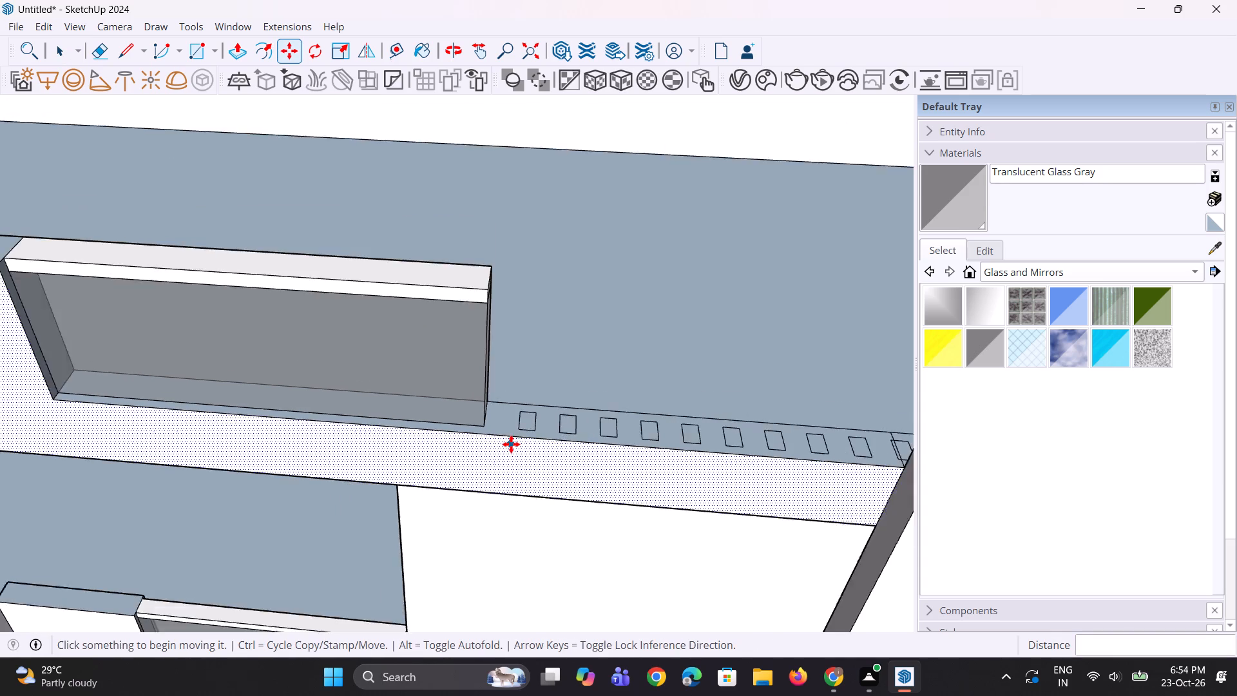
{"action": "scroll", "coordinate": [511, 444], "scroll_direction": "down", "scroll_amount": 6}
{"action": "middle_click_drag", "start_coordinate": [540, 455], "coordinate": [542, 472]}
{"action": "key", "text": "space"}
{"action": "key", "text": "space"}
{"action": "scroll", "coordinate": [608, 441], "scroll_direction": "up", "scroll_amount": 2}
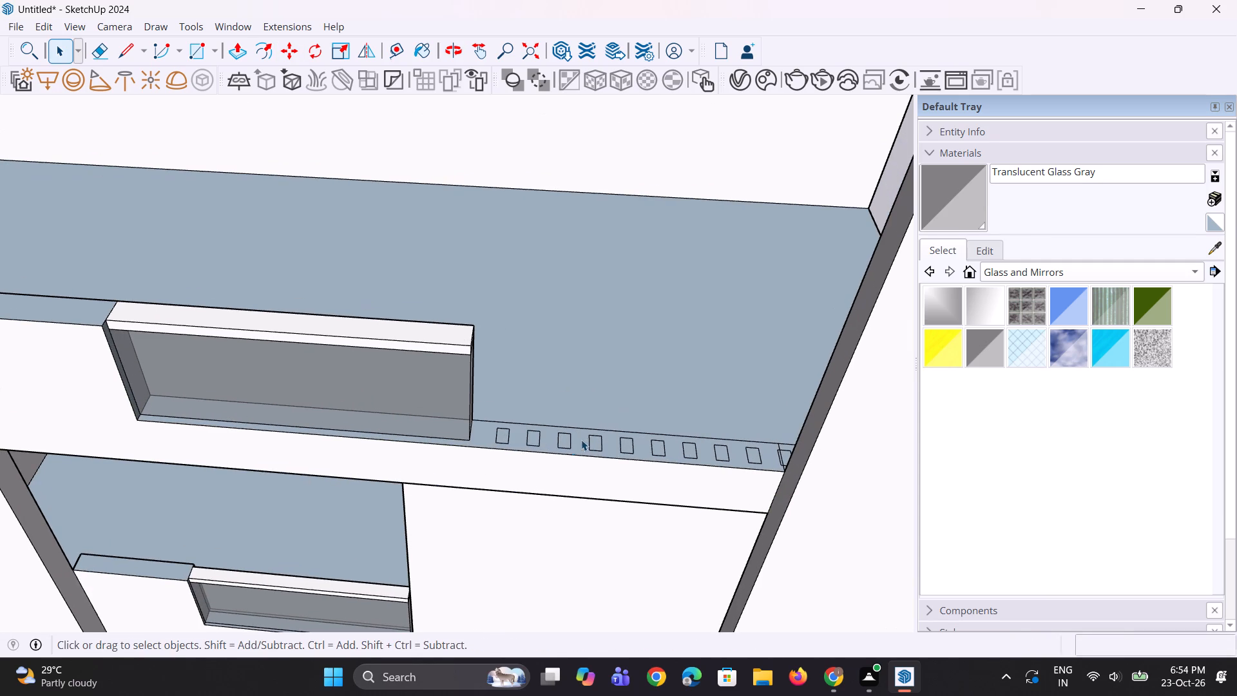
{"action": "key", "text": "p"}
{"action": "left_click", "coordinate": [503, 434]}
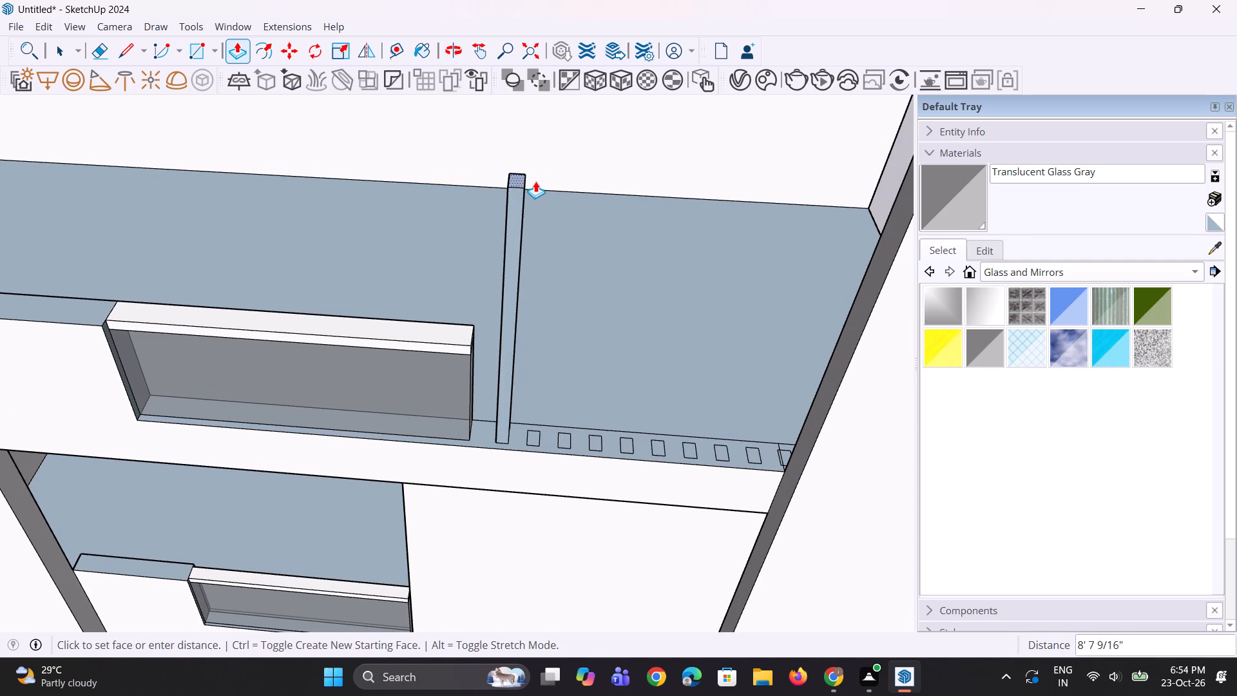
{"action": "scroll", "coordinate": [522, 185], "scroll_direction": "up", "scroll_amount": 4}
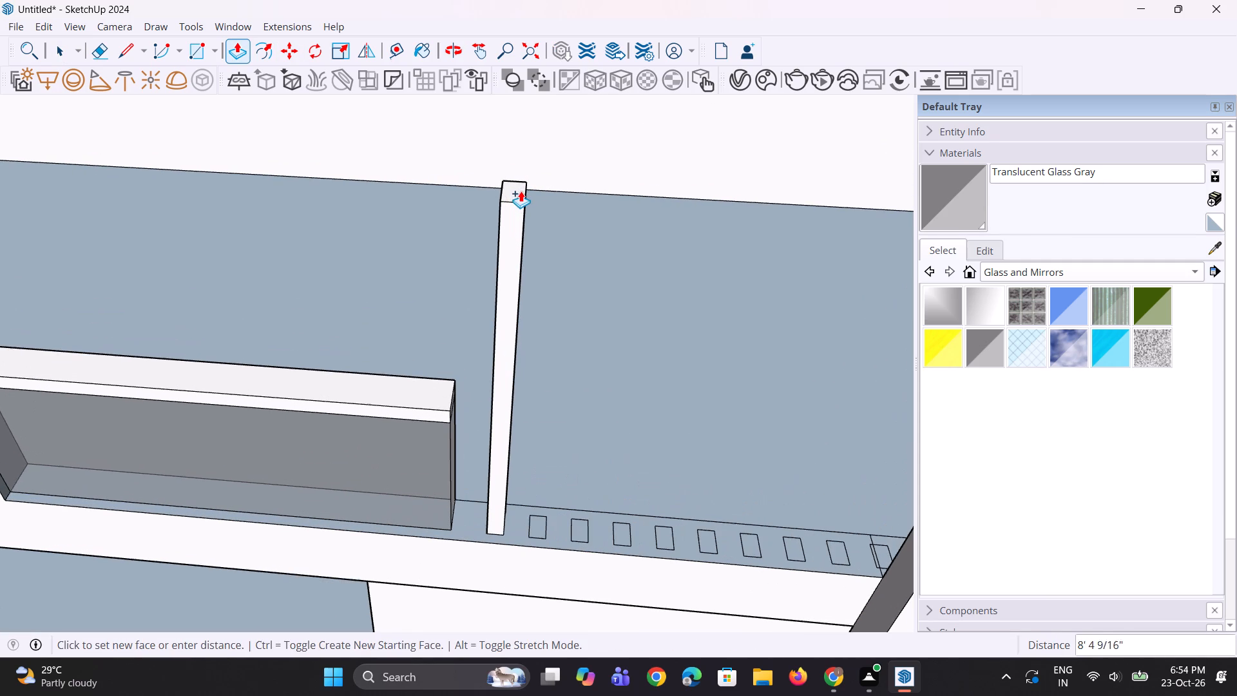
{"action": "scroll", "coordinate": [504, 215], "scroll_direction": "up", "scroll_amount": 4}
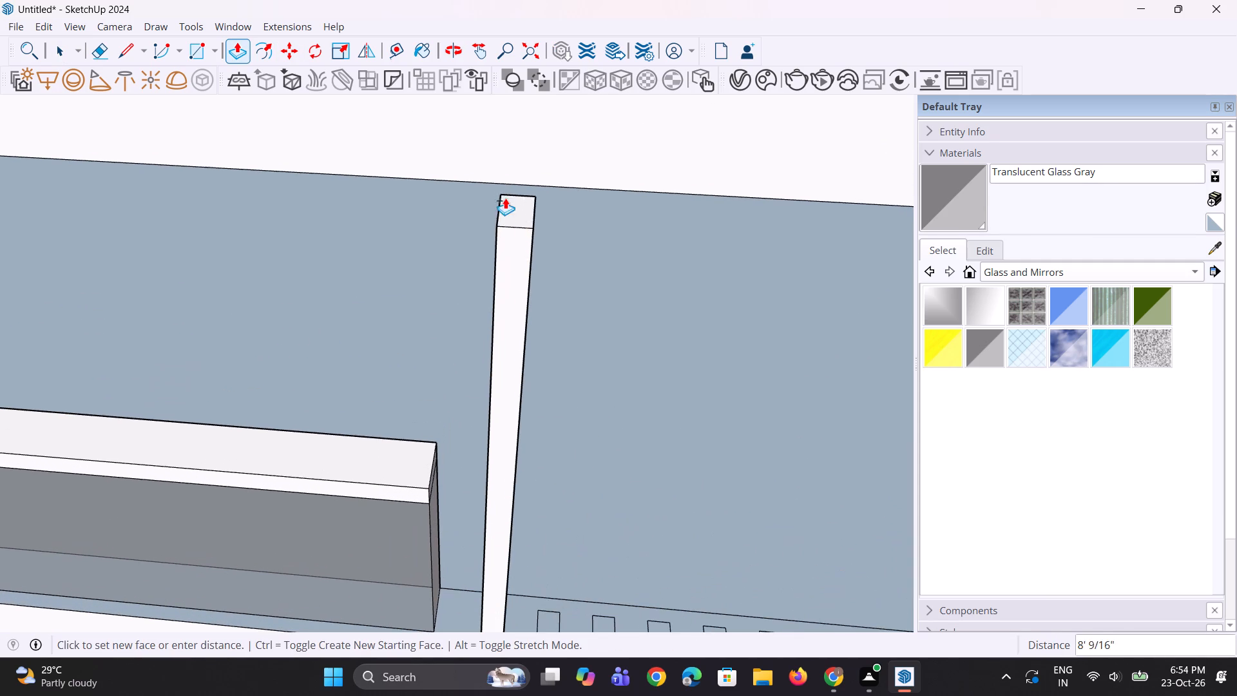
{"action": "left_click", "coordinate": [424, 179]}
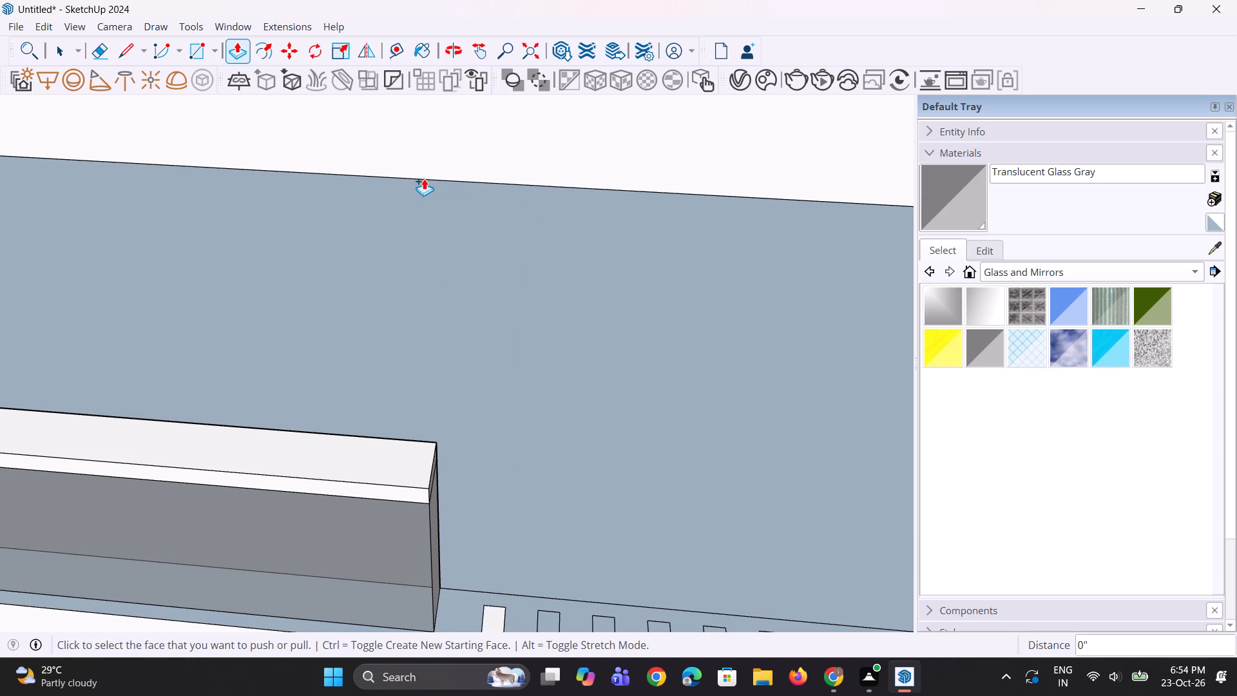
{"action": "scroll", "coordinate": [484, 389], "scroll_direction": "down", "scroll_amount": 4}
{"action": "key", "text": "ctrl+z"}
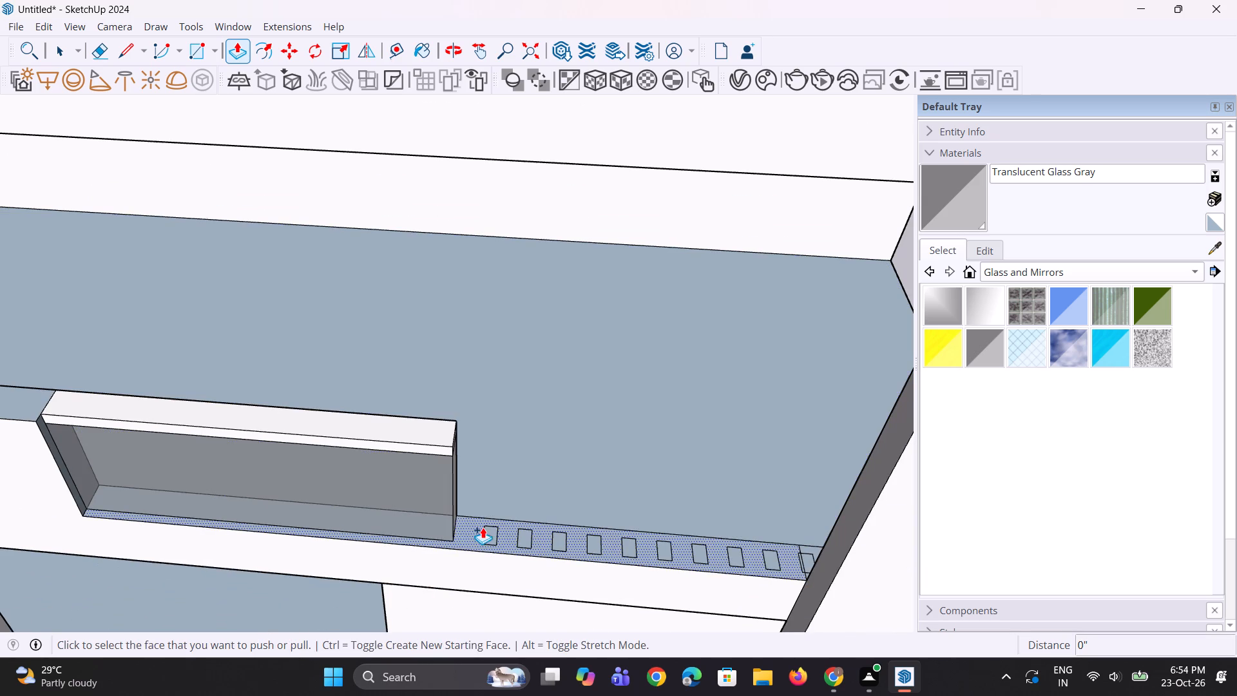
Extrude the rectangle nearest the glass panel 12' upward to form a post reaching the roof slab.
{"action": "left_click", "coordinate": [490, 533]}
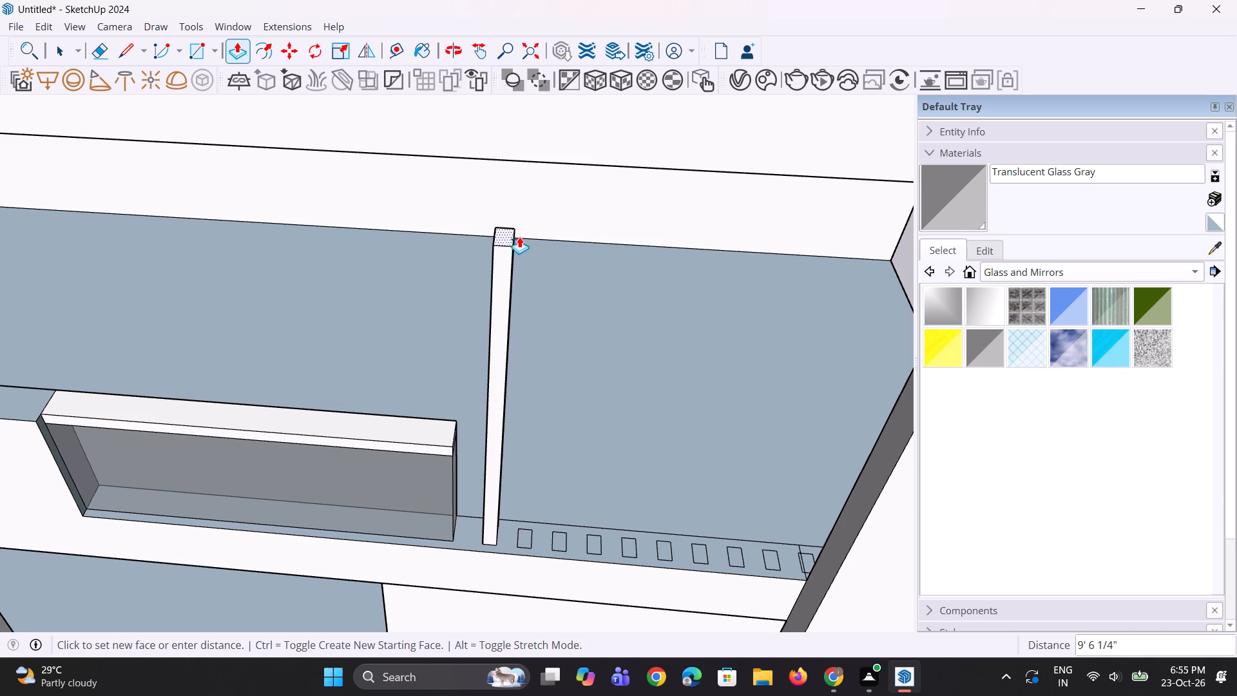
{"action": "middle_click_drag", "start_coordinate": [523, 232], "coordinate": [309, 124]}
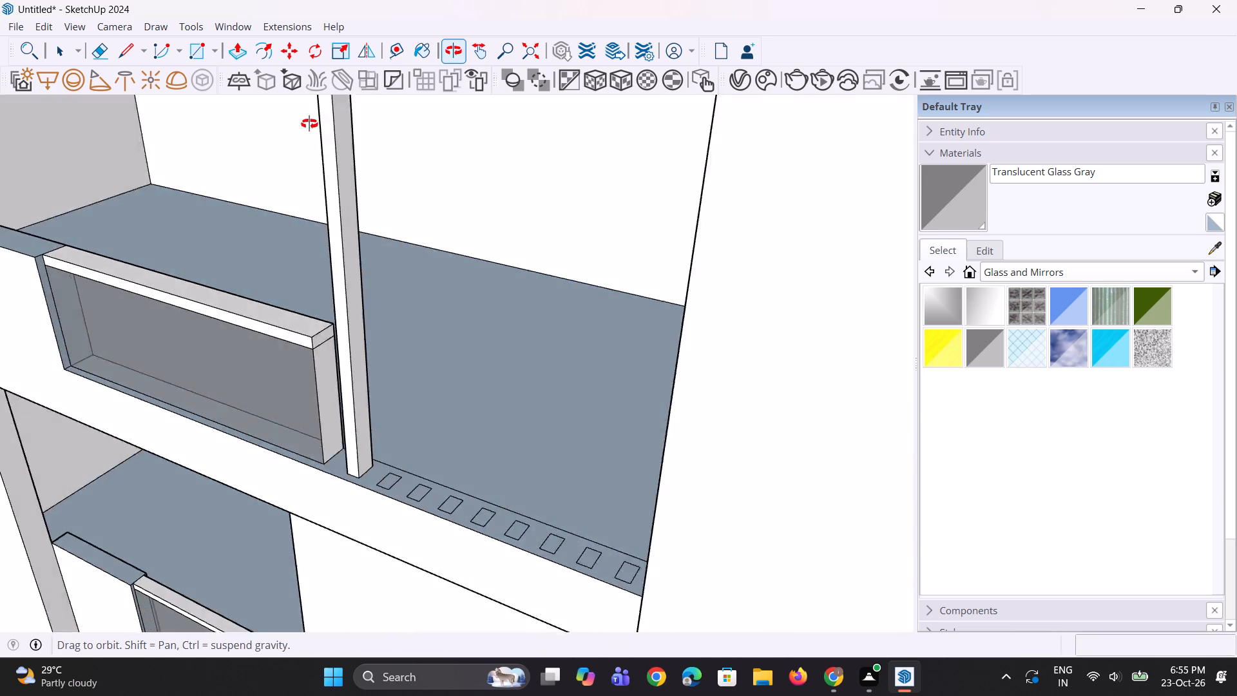
{"action": "middle_click_drag", "start_coordinate": [309, 124], "coordinate": [278, 132]}
{"action": "scroll", "coordinate": [278, 132], "scroll_direction": "down", "scroll_amount": 20}
{"action": "scroll", "coordinate": [287, 166], "scroll_direction": "up", "scroll_amount": 6}
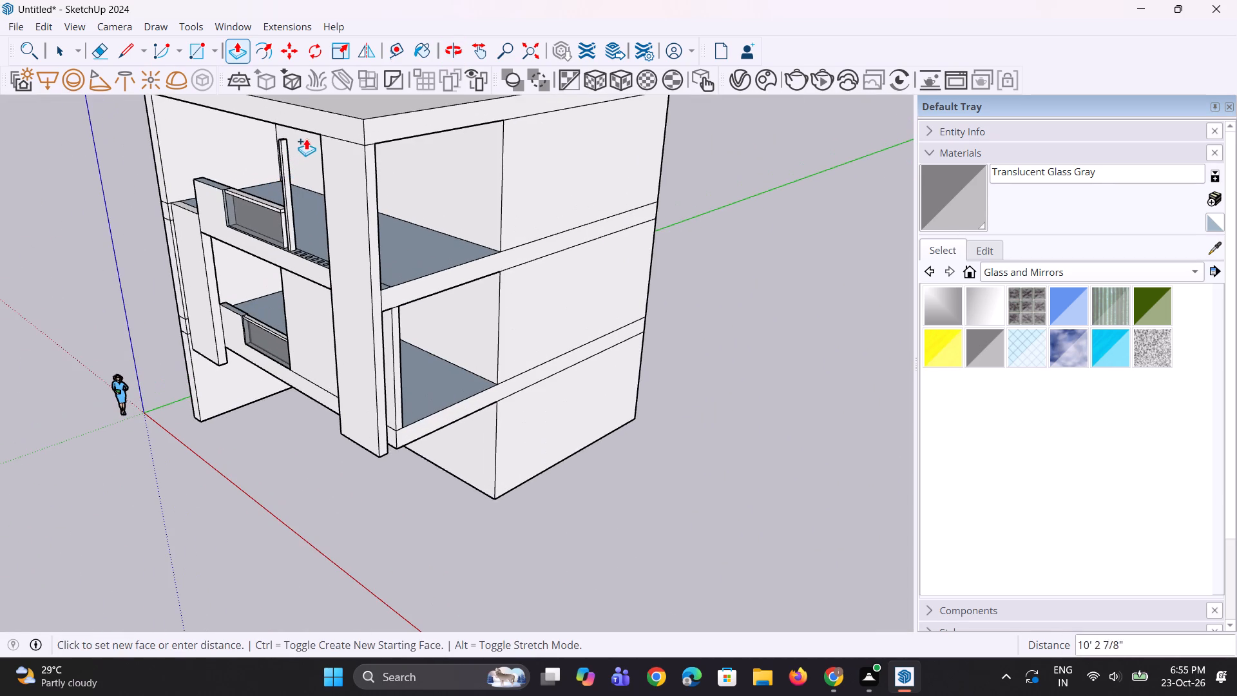
{"action": "left_click", "coordinate": [312, 134]}
Repeat the 12' extrusion on the next eight rectangles along the strip, leaving out the last one against the side panel.
{"action": "scroll", "coordinate": [290, 265], "scroll_direction": "up", "scroll_amount": 12}
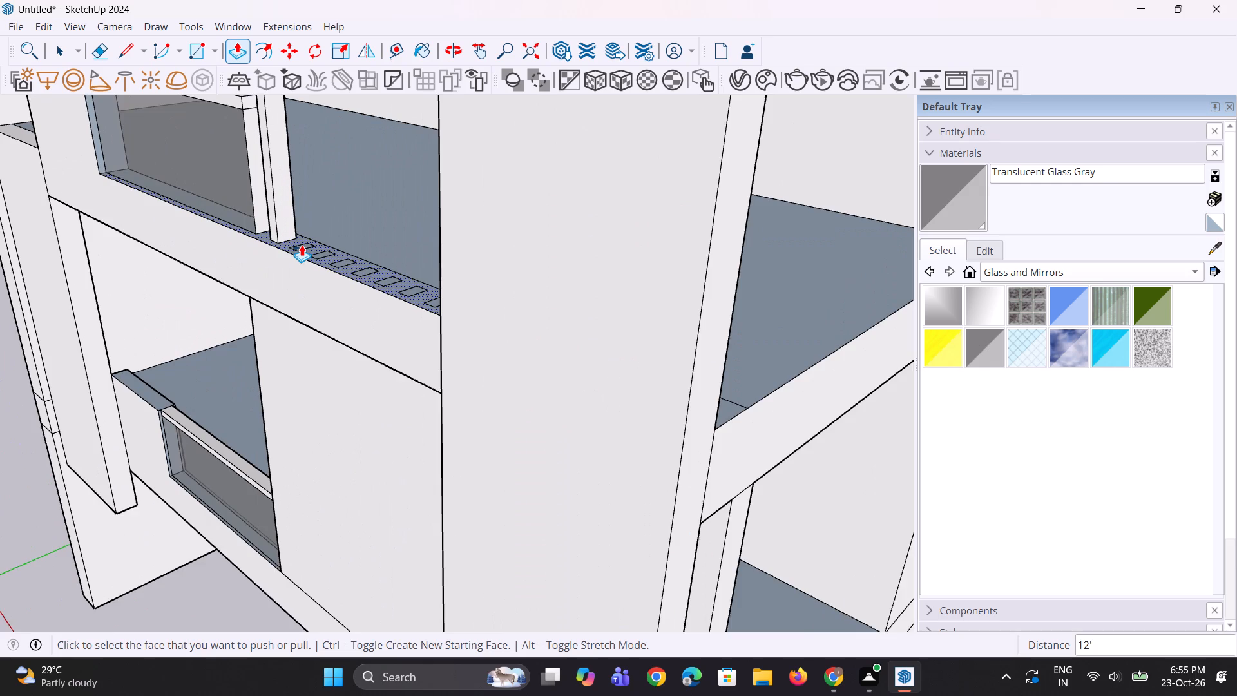
{"action": "scroll", "coordinate": [302, 245], "scroll_direction": "up", "scroll_amount": 9}
{"action": "double_click", "coordinate": [303, 250]}
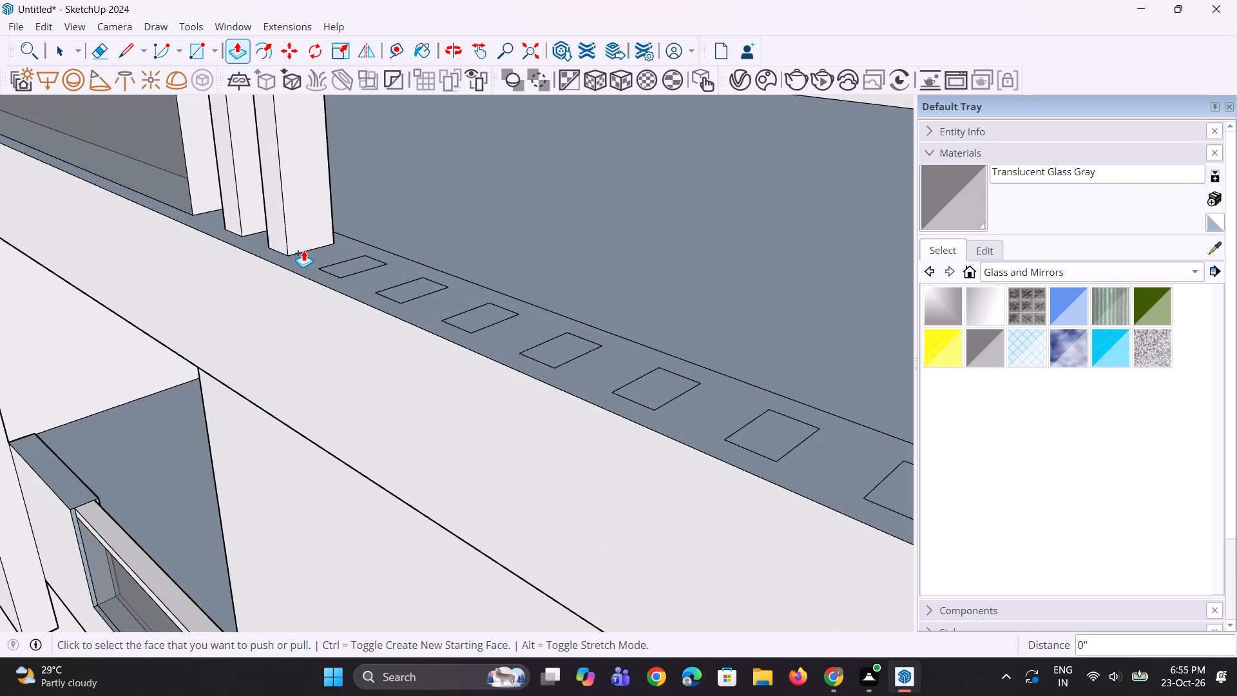
{"action": "double_click", "coordinate": [352, 269]}
{"action": "double_click", "coordinate": [404, 293]}
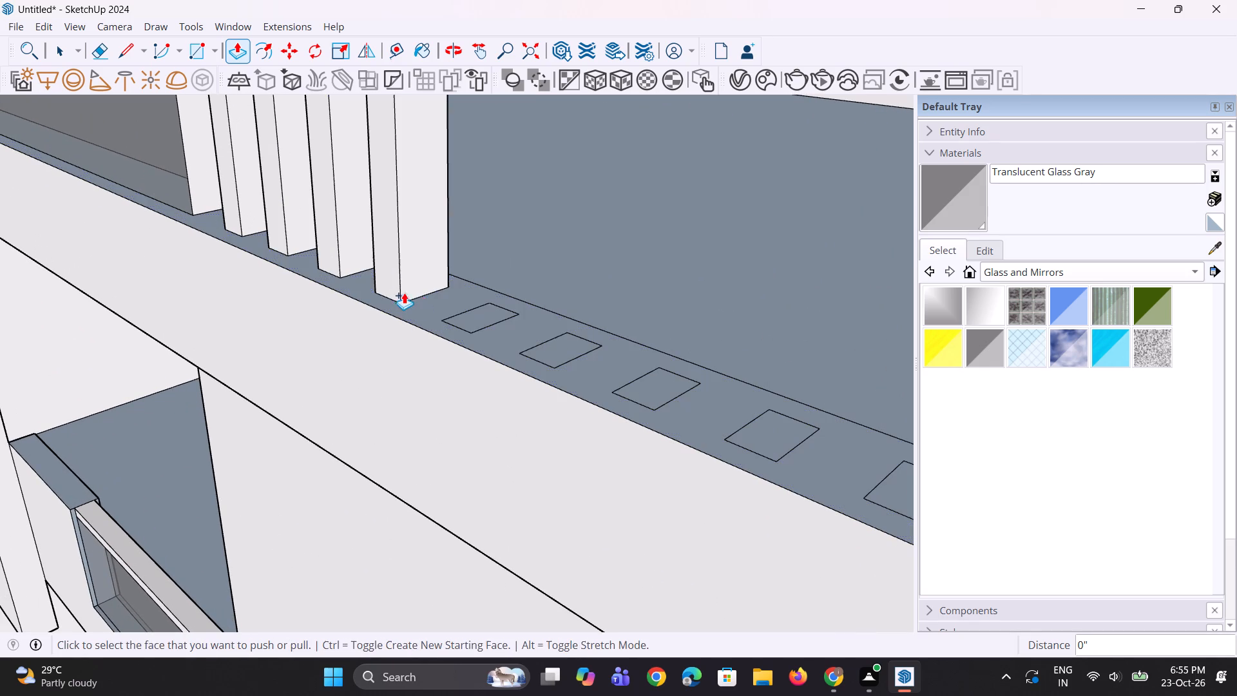
{"action": "double_click", "coordinate": [471, 325]}
{"action": "double_click", "coordinate": [543, 356]}
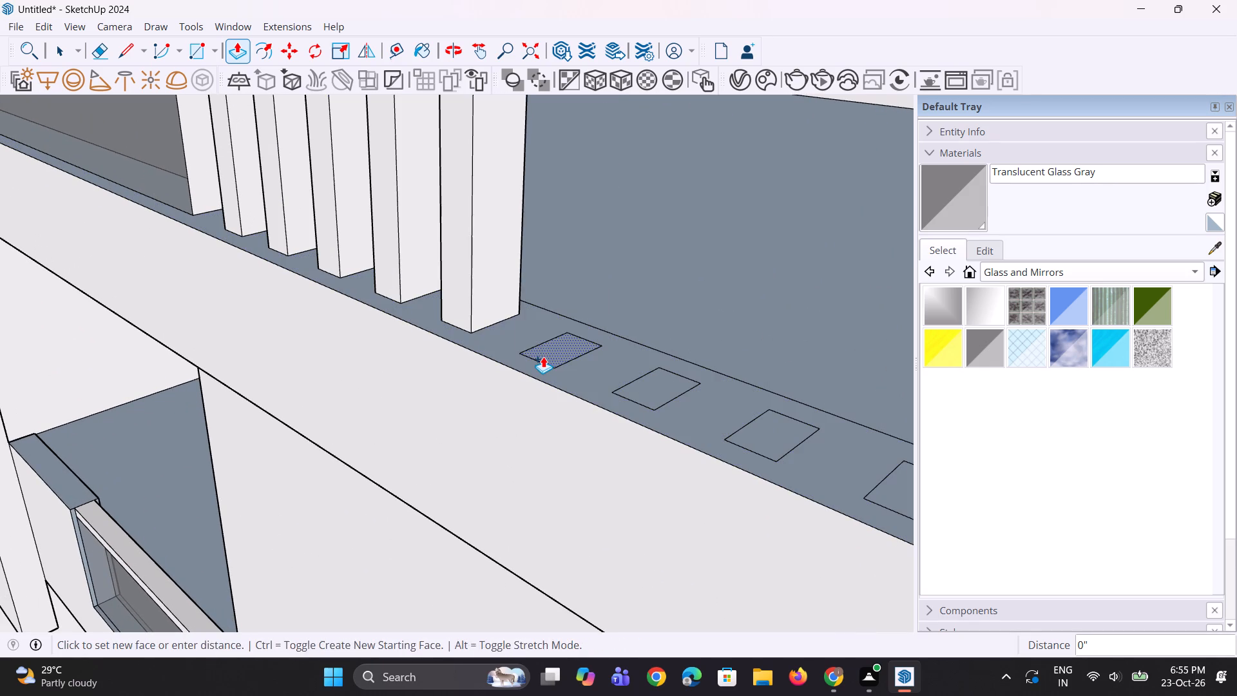
{"action": "double_click", "coordinate": [635, 390]}
{"action": "scroll", "coordinate": [472, 396], "scroll_direction": "down", "scroll_amount": 4}
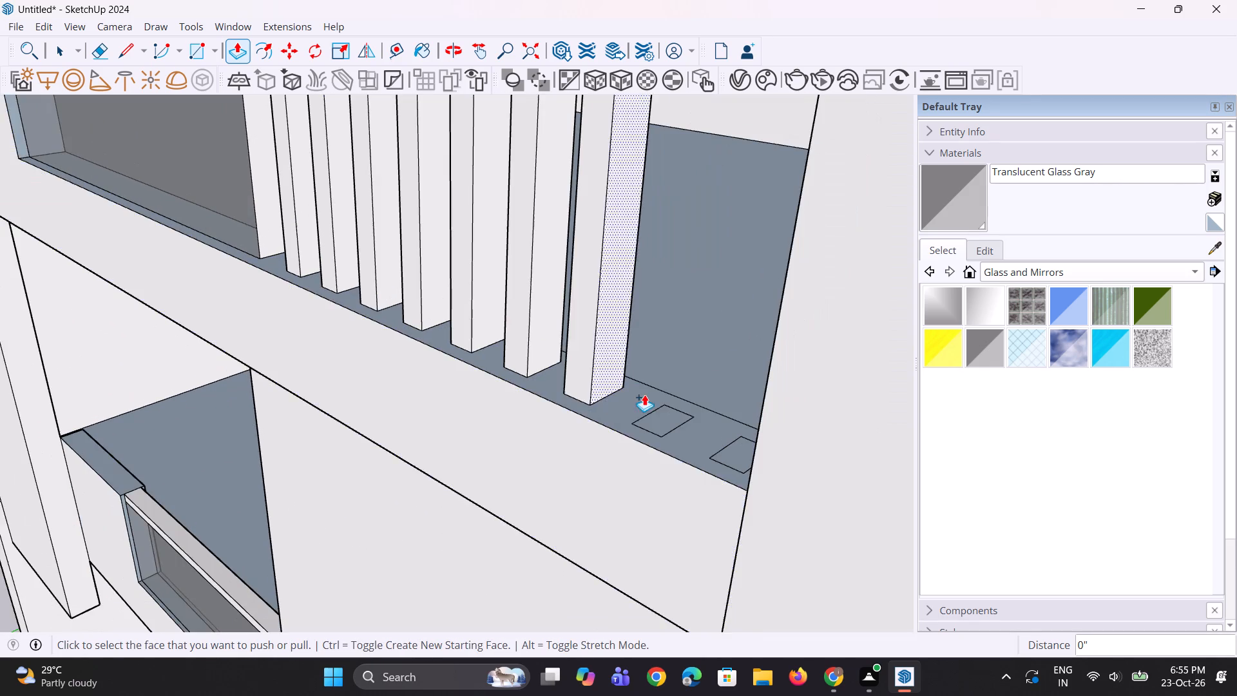
{"action": "scroll", "coordinate": [655, 431], "scroll_direction": "up", "scroll_amount": 2}
{"action": "double_click", "coordinate": [659, 426]}
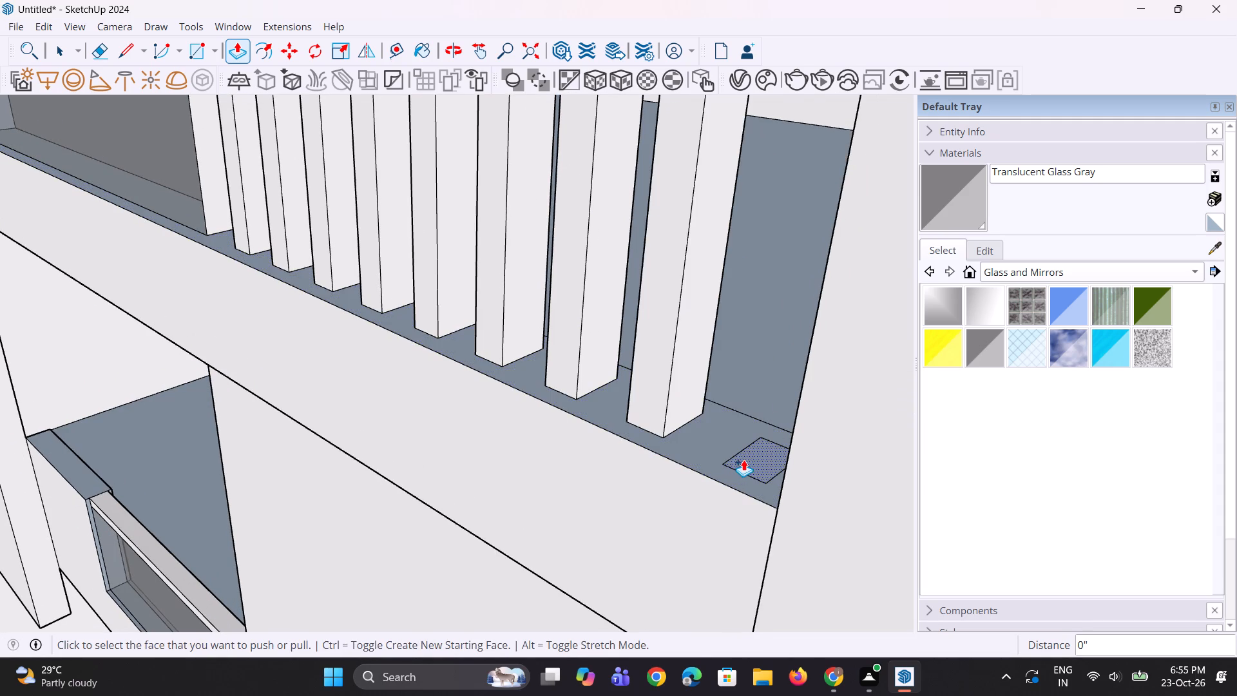
{"action": "double_click", "coordinate": [744, 459]}
Widen the first post by 2" on its side face toward the glass panel.
{"action": "scroll", "coordinate": [740, 465], "scroll_direction": "down", "scroll_amount": 5}
{"action": "scroll", "coordinate": [524, 393], "scroll_direction": "down", "scroll_amount": 15}
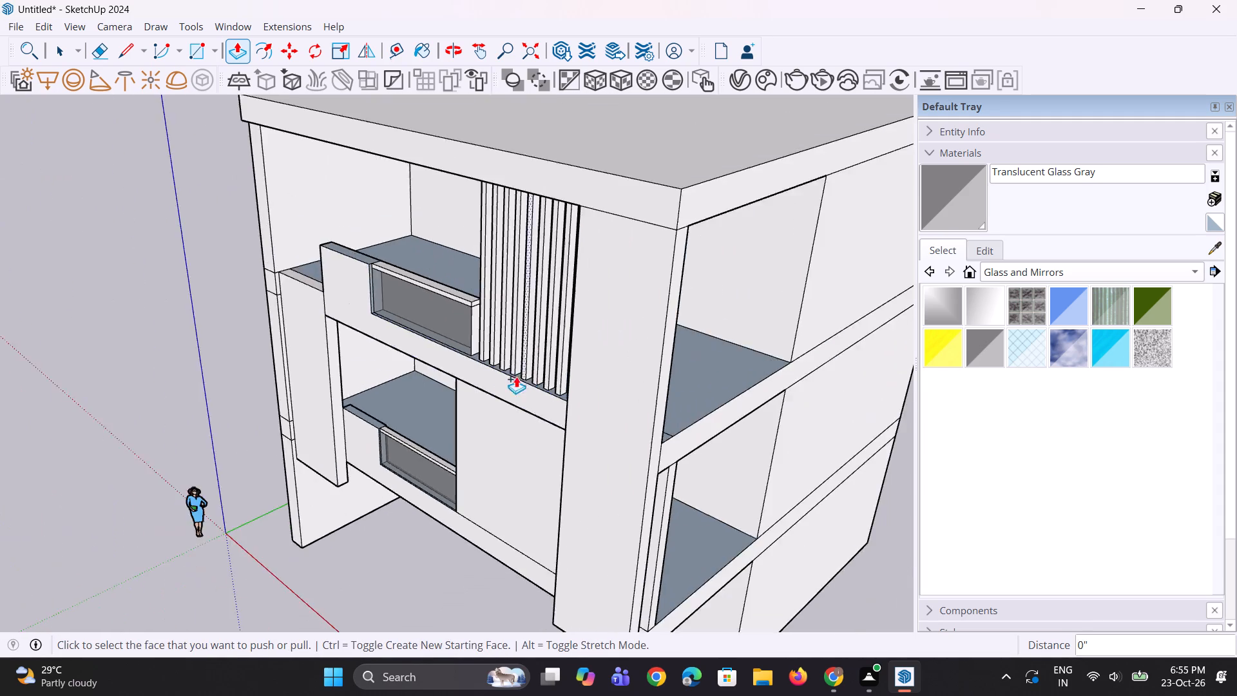
{"action": "middle_click_drag", "start_coordinate": [495, 373], "coordinate": [725, 322]}
{"action": "scroll", "coordinate": [583, 272], "scroll_direction": "up", "scroll_amount": 4}
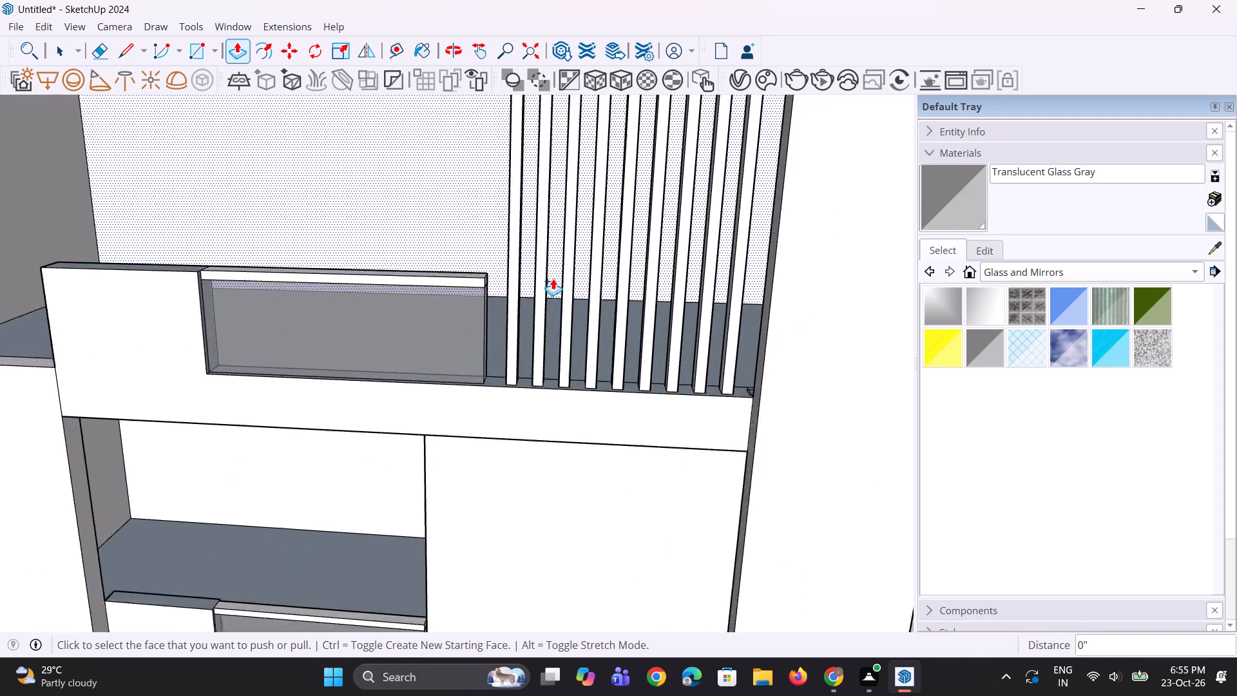
{"action": "scroll", "coordinate": [553, 278], "scroll_direction": "up", "scroll_amount": 8}
{"action": "middle_click_drag", "start_coordinate": [490, 305], "coordinate": [601, 340]}
{"action": "scroll", "coordinate": [473, 343], "scroll_direction": "up", "scroll_amount": 2}
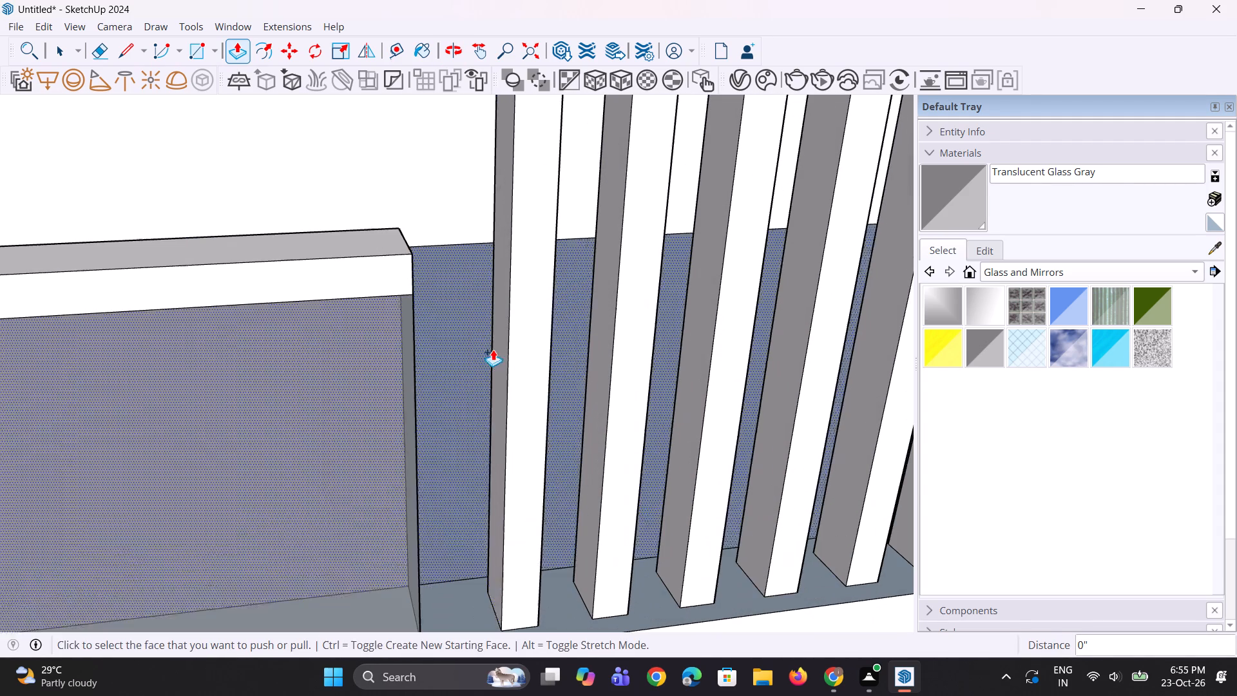
{"action": "left_click", "coordinate": [501, 353]}
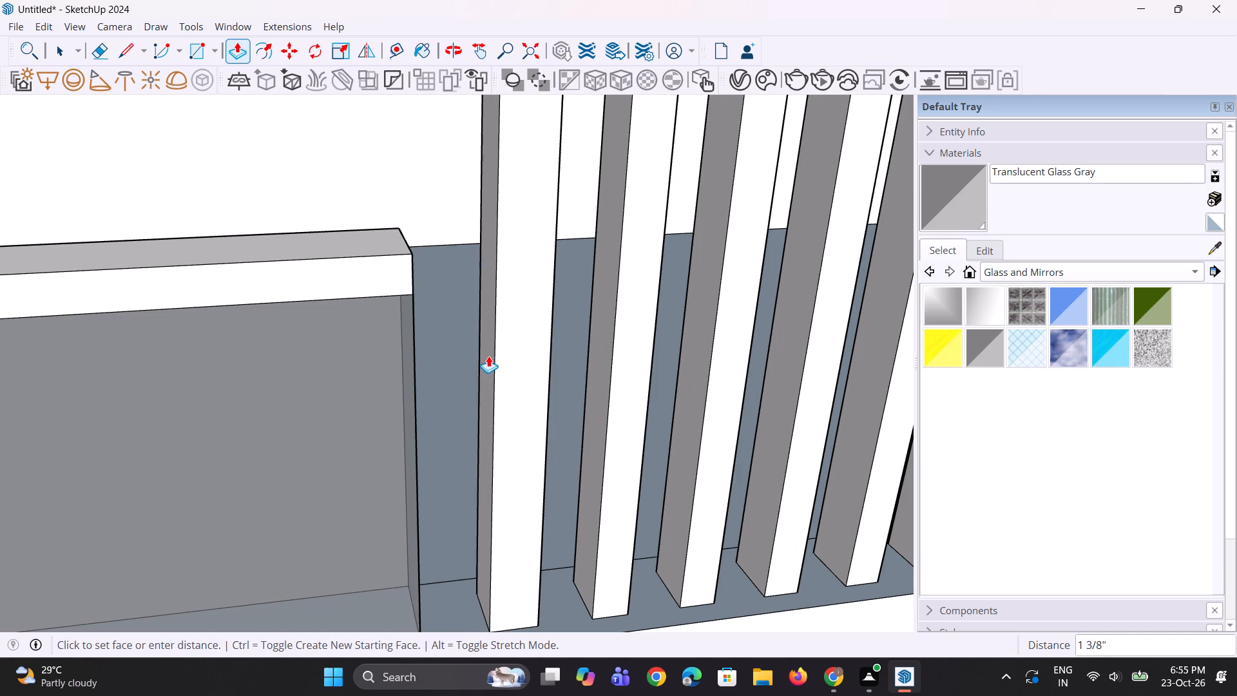
{"action": "left_click", "coordinate": [483, 358]}
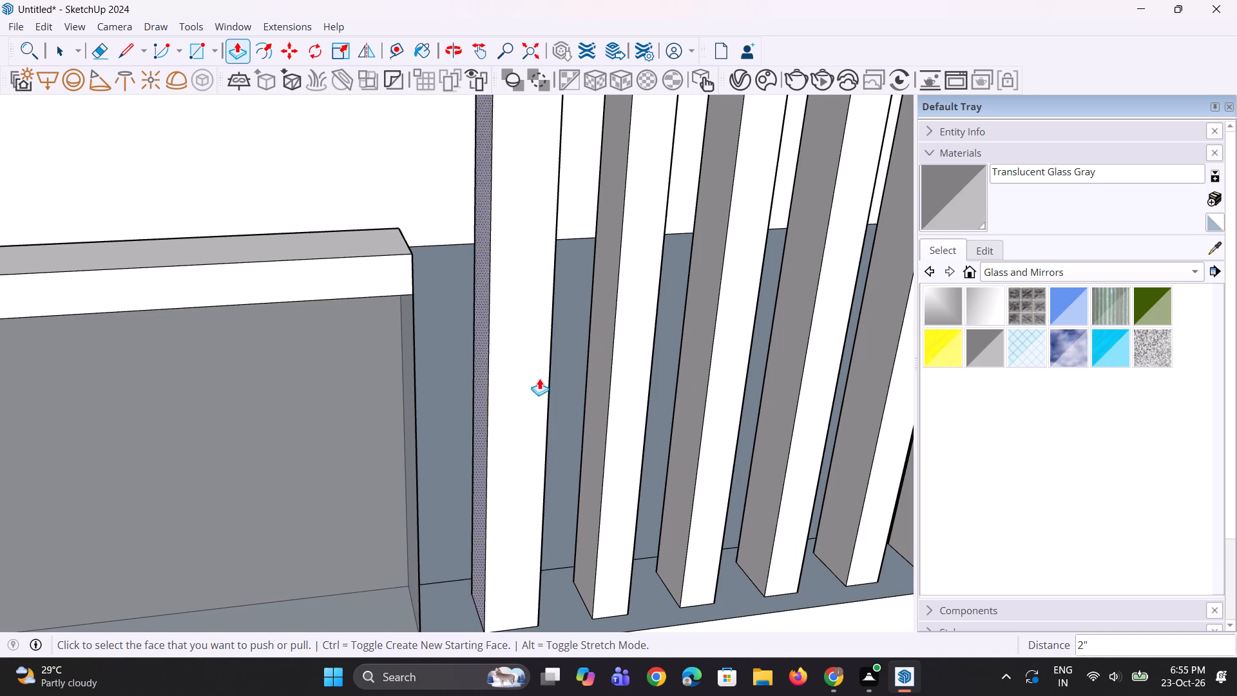
Apply the same 2" widening to the matching side face of each of the other eight posts.
{"action": "double_click", "coordinate": [600, 411]}
{"action": "middle_click_drag", "start_coordinate": [598, 411], "coordinate": [548, 402]}
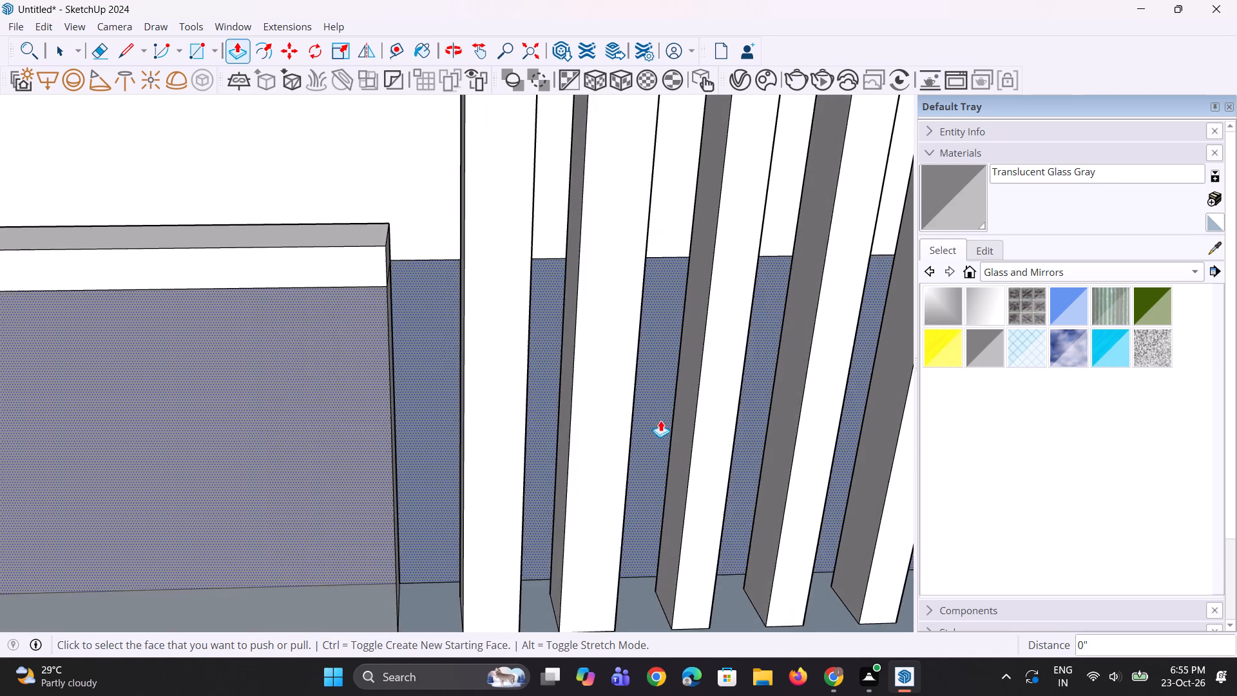
{"action": "scroll", "coordinate": [663, 423], "scroll_direction": "up", "scroll_amount": 2}
{"action": "double_click", "coordinate": [684, 435]}
{"action": "scroll", "coordinate": [623, 424], "scroll_direction": "down", "scroll_amount": 4}
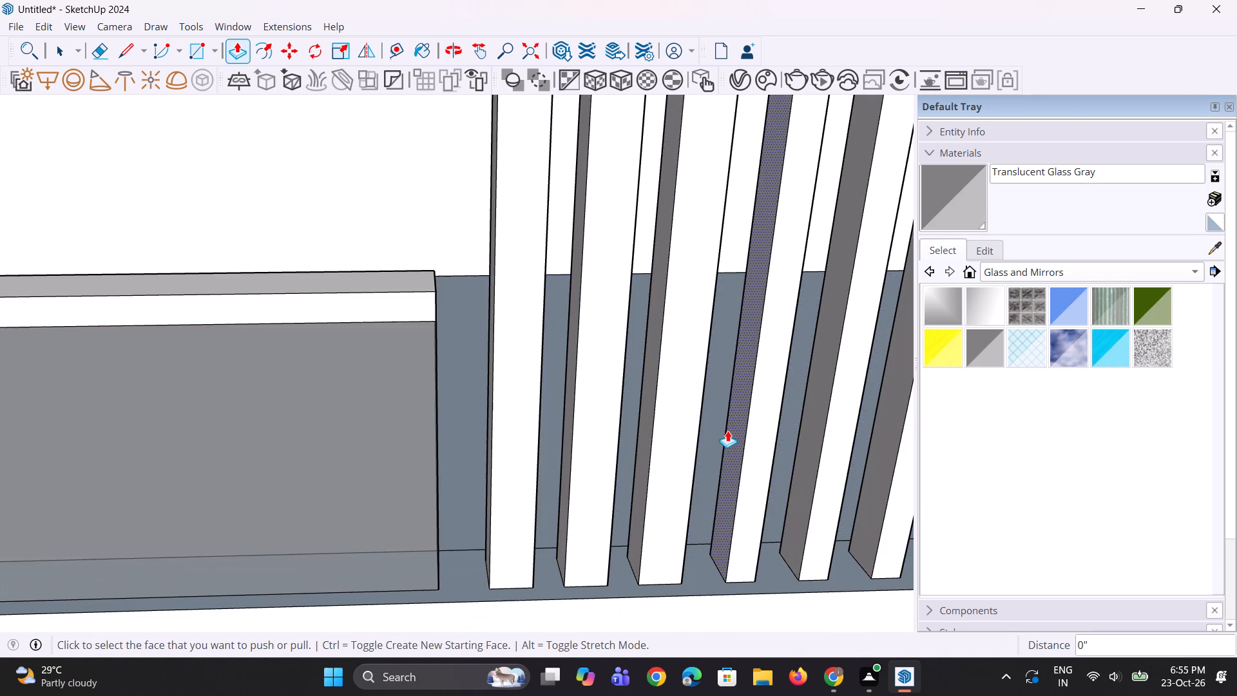
{"action": "double_click", "coordinate": [728, 430]}
{"action": "scroll", "coordinate": [619, 444], "scroll_direction": "down", "scroll_amount": 3}
{"action": "scroll", "coordinate": [774, 430], "scroll_direction": "up", "scroll_amount": 2}
{"action": "double_click", "coordinate": [763, 440]}
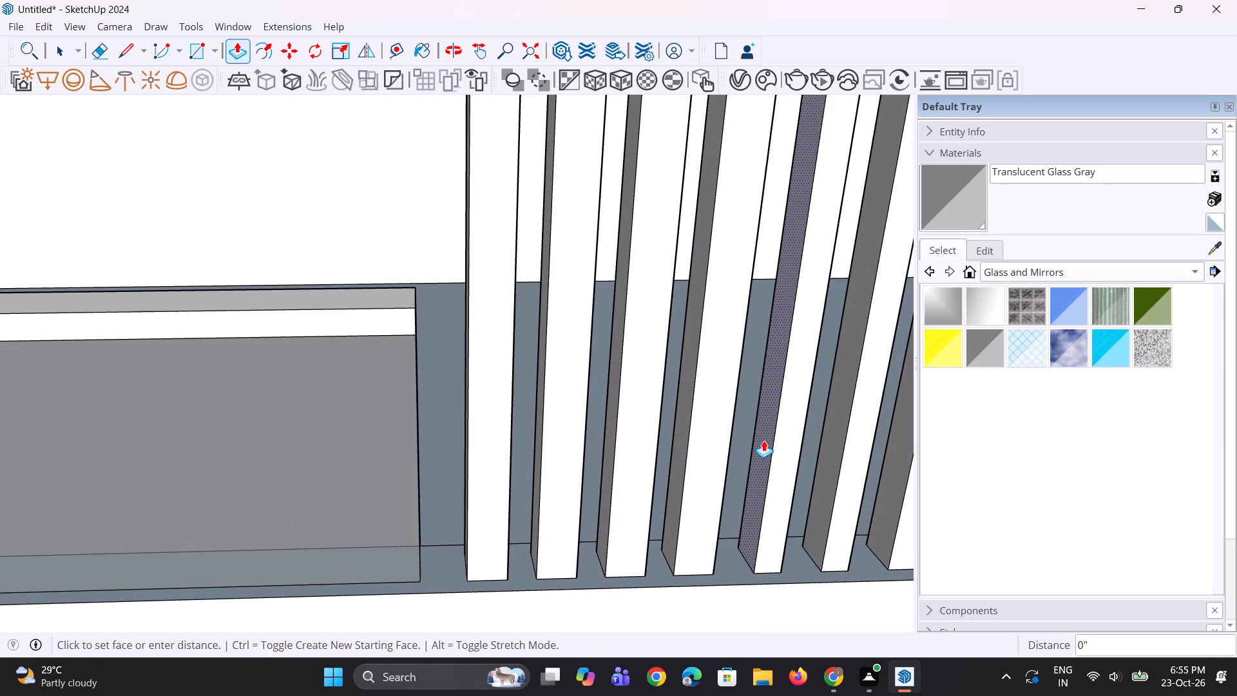
{"action": "scroll", "coordinate": [513, 485], "scroll_direction": "down", "scroll_amount": 5}
{"action": "scroll", "coordinate": [727, 450], "scroll_direction": "up", "scroll_amount": 5}
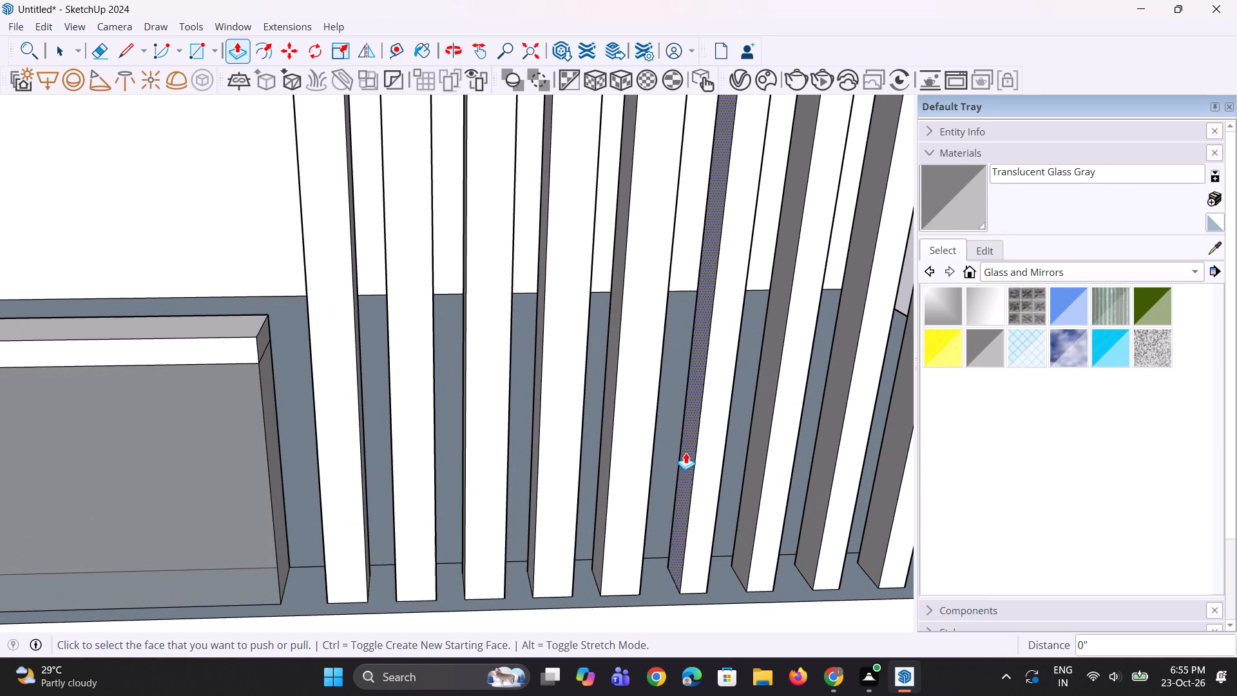
{"action": "double_click", "coordinate": [686, 452]}
{"action": "double_click", "coordinate": [751, 462]}
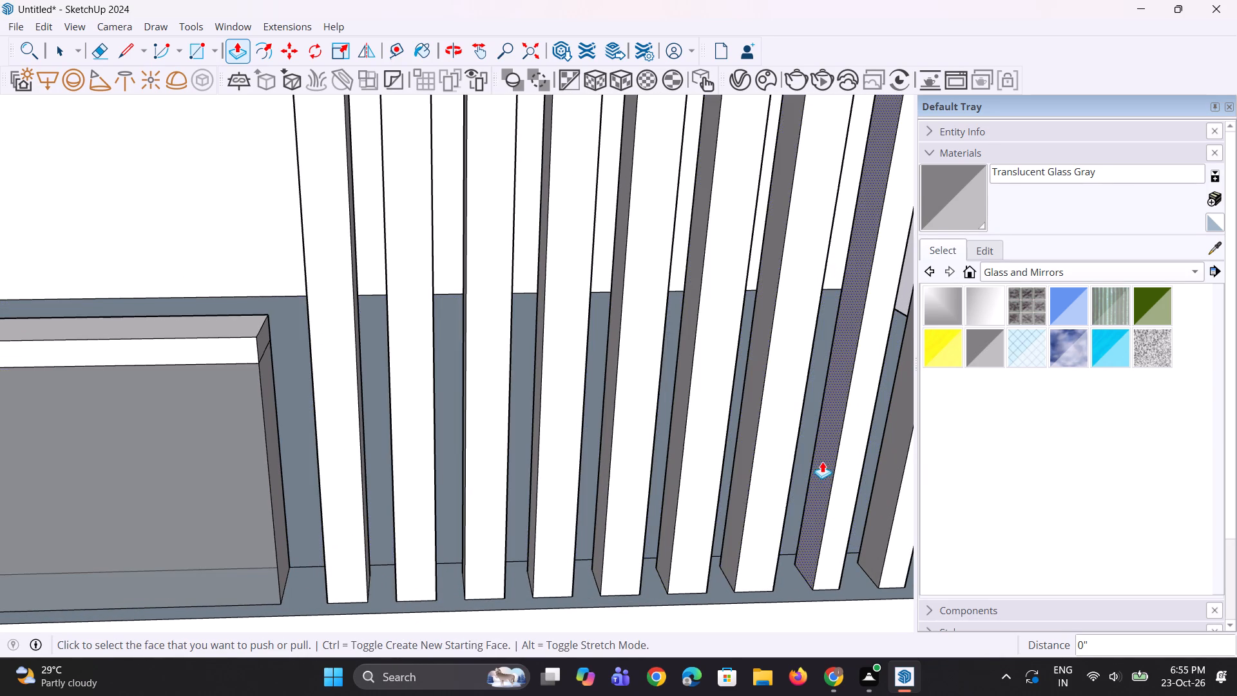
{"action": "double_click", "coordinate": [825, 465]}
{"action": "scroll", "coordinate": [666, 490], "scroll_direction": "down", "scroll_amount": 3}
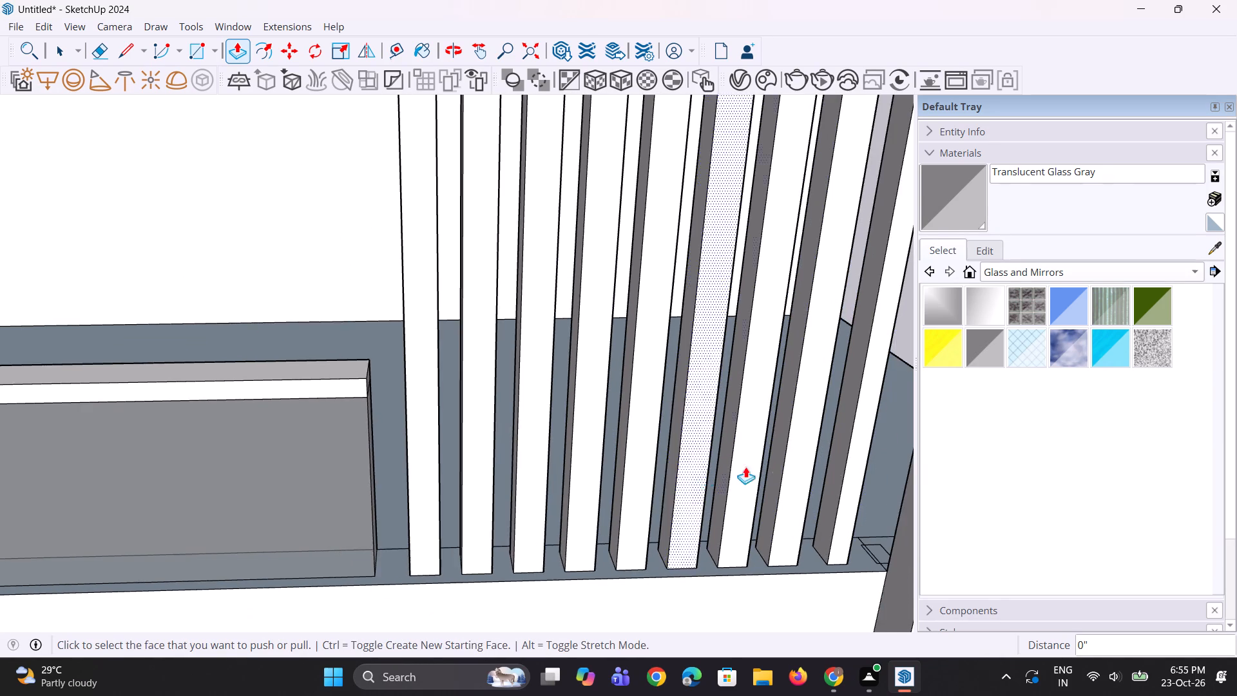
{"action": "scroll", "coordinate": [797, 469], "scroll_direction": "up", "scroll_amount": 3}
{"action": "double_click", "coordinate": [849, 481]}
Examine the row of full-height posts beside the upper glass panel and the overall front elevation.
{"action": "scroll", "coordinate": [630, 501], "scroll_direction": "down", "scroll_amount": 10}
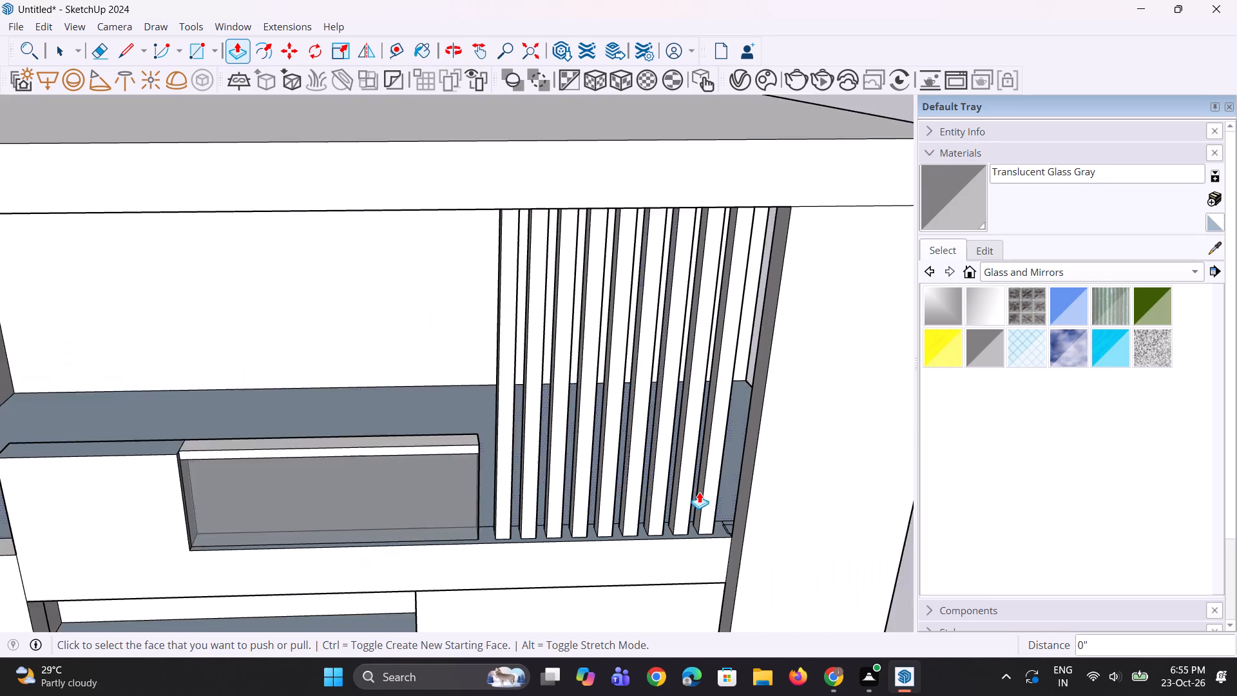
{"action": "scroll", "coordinate": [699, 492], "scroll_direction": "up", "scroll_amount": 1}
{"action": "middle_click_drag", "start_coordinate": [699, 492], "coordinate": [646, 440]}
{"action": "key", "text": "space"}
{"action": "scroll", "coordinate": [568, 382], "scroll_direction": "down", "scroll_amount": 5}
{"action": "key", "text": "space"}
{"action": "key", "text": "space"}
{"action": "key", "text": "space"}
{"action": "scroll", "coordinate": [557, 376], "scroll_direction": "down", "scroll_amount": 3}
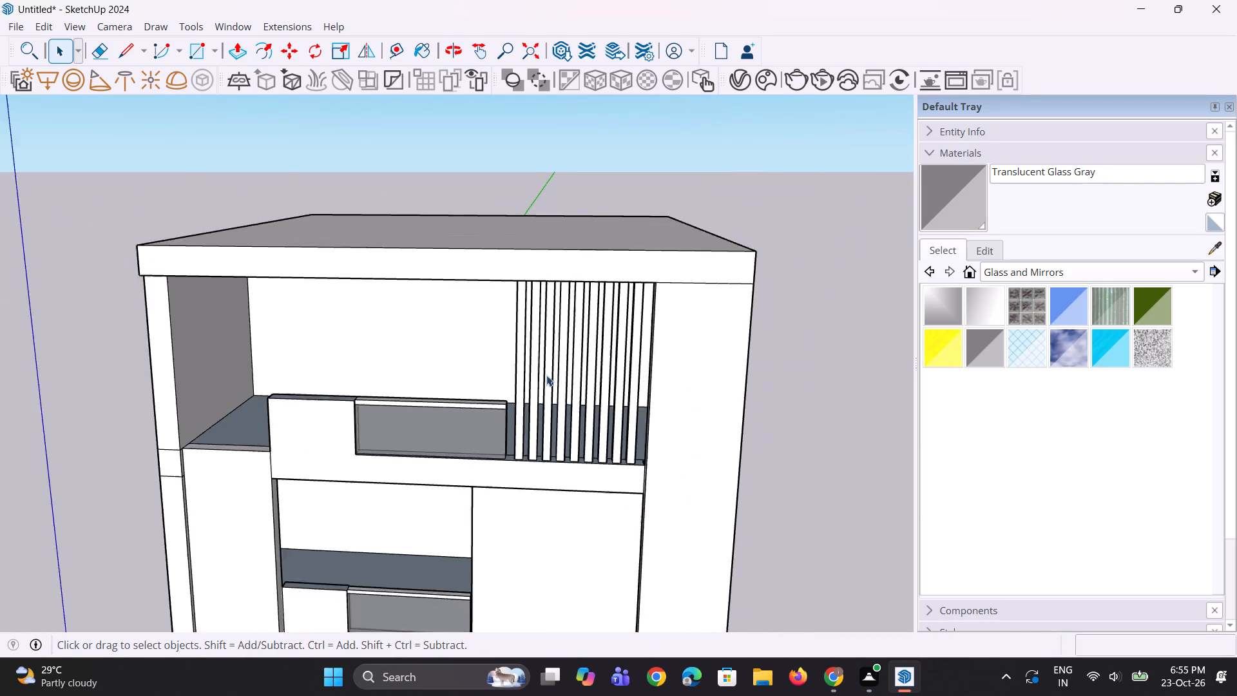
{"action": "scroll", "coordinate": [546, 375], "scroll_direction": "down", "scroll_amount": 2}
{"action": "middle_click_drag", "start_coordinate": [546, 374], "coordinate": [548, 367]}
{"action": "scroll", "coordinate": [549, 366], "scroll_direction": "up", "scroll_amount": 1}
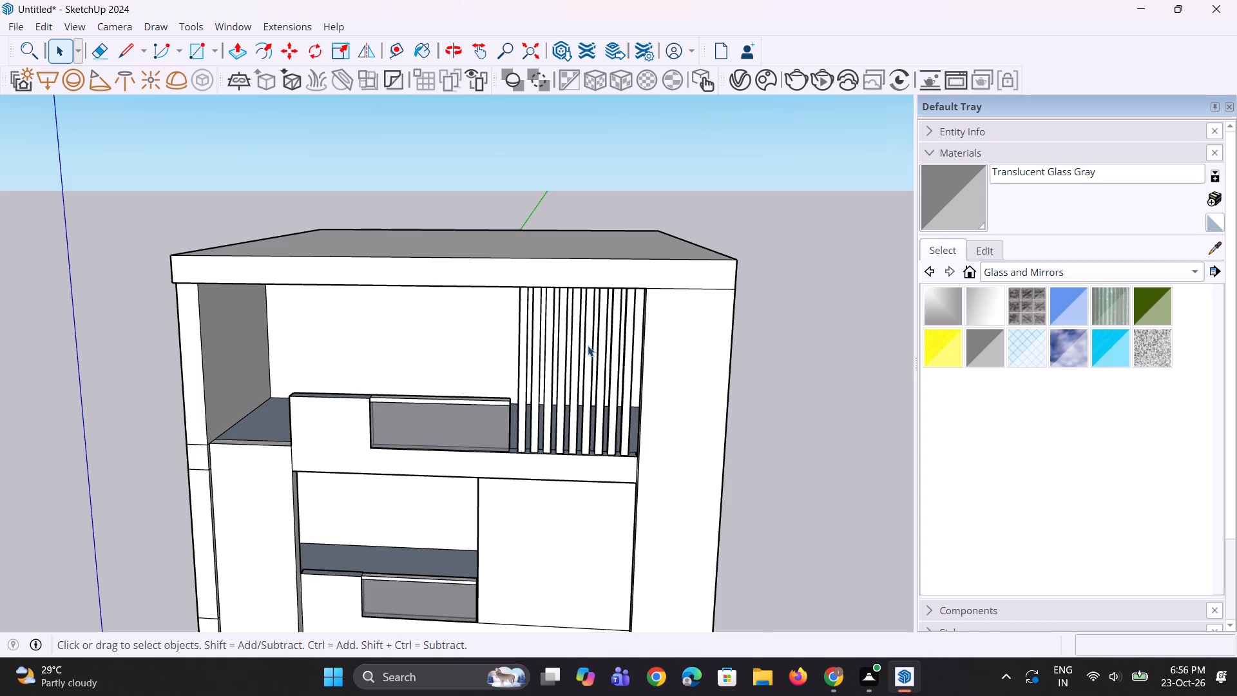
{"action": "scroll", "coordinate": [510, 403], "scroll_direction": "up", "scroll_amount": 4}
{"action": "scroll", "coordinate": [594, 501], "scroll_direction": "up", "scroll_amount": 2}
{"action": "scroll", "coordinate": [568, 475], "scroll_direction": "down", "scroll_amount": 8}
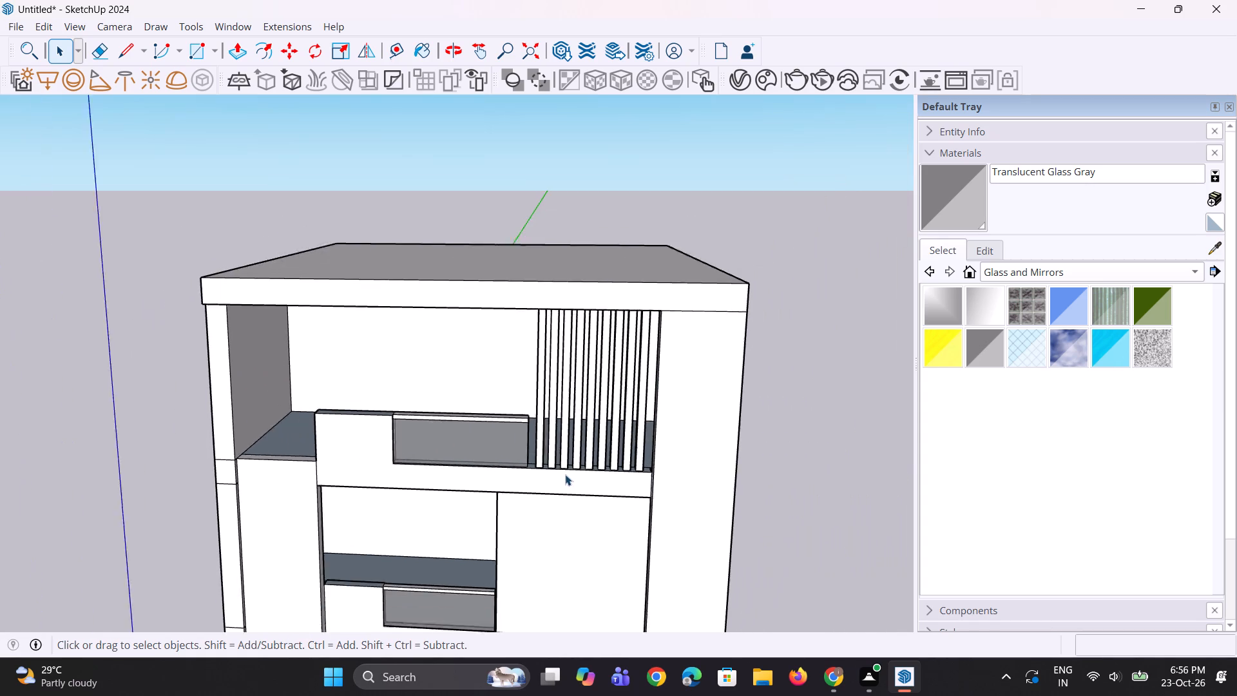
{"action": "middle_click_drag", "start_coordinate": [526, 478], "coordinate": [535, 485]}
{"action": "scroll", "coordinate": [553, 438], "scroll_direction": "up", "scroll_amount": 4}
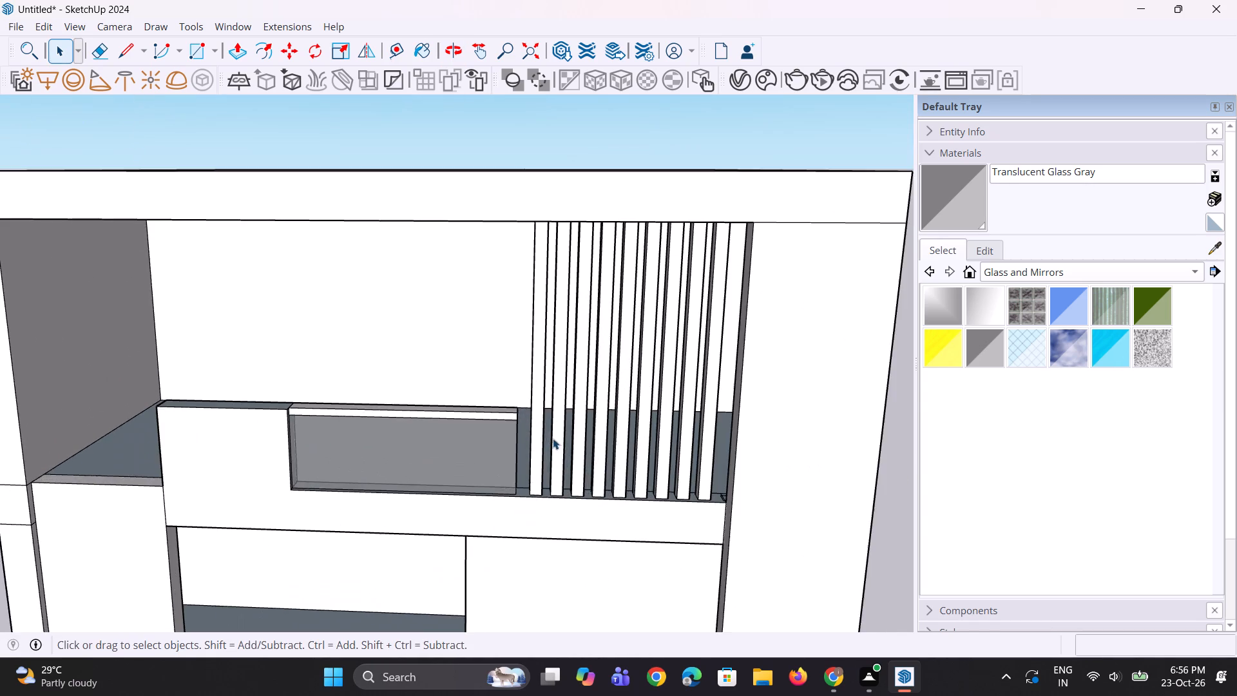
Push/Pull the first post's side face slightly outward toward the upper glass panel.
{"action": "scroll", "coordinate": [553, 438], "scroll_direction": "up", "scroll_amount": 3}
{"action": "middle_click_drag", "start_coordinate": [546, 441], "coordinate": [638, 443]}
{"action": "scroll", "coordinate": [527, 427], "scroll_direction": "up", "scroll_amount": 9}
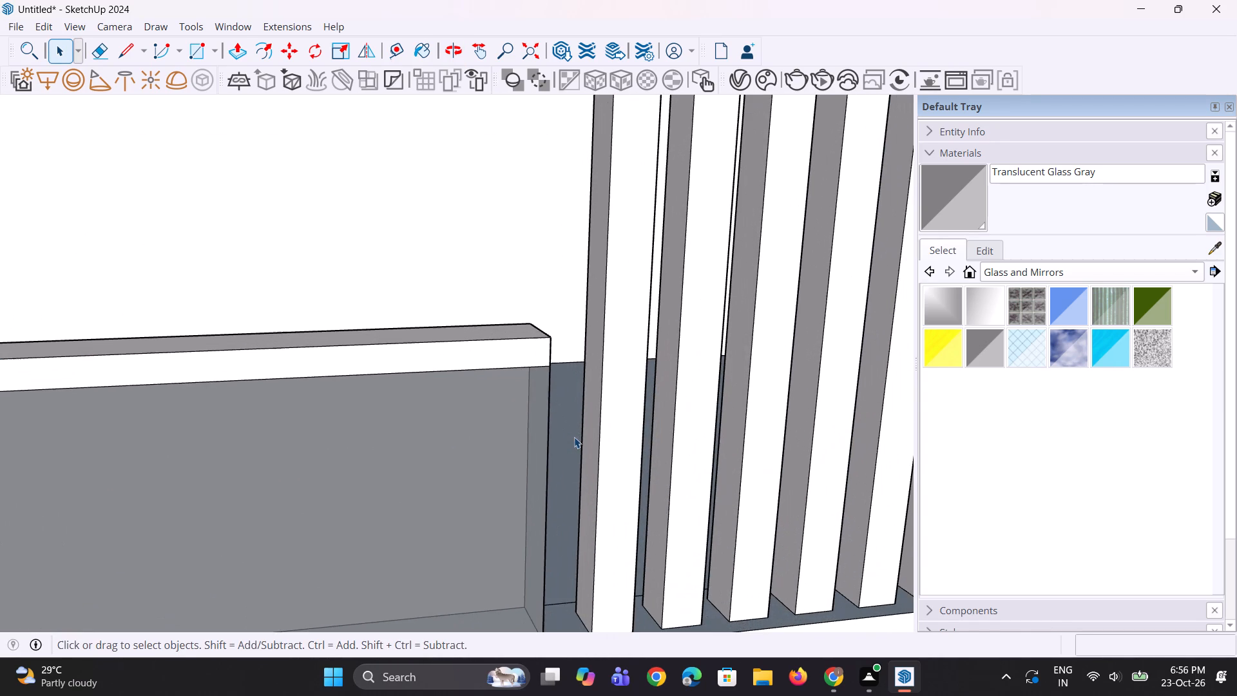
{"action": "key", "text": "p"}
{"action": "scroll", "coordinate": [586, 434], "scroll_direction": "up", "scroll_amount": 1}
{"action": "left_click", "coordinate": [590, 433]}
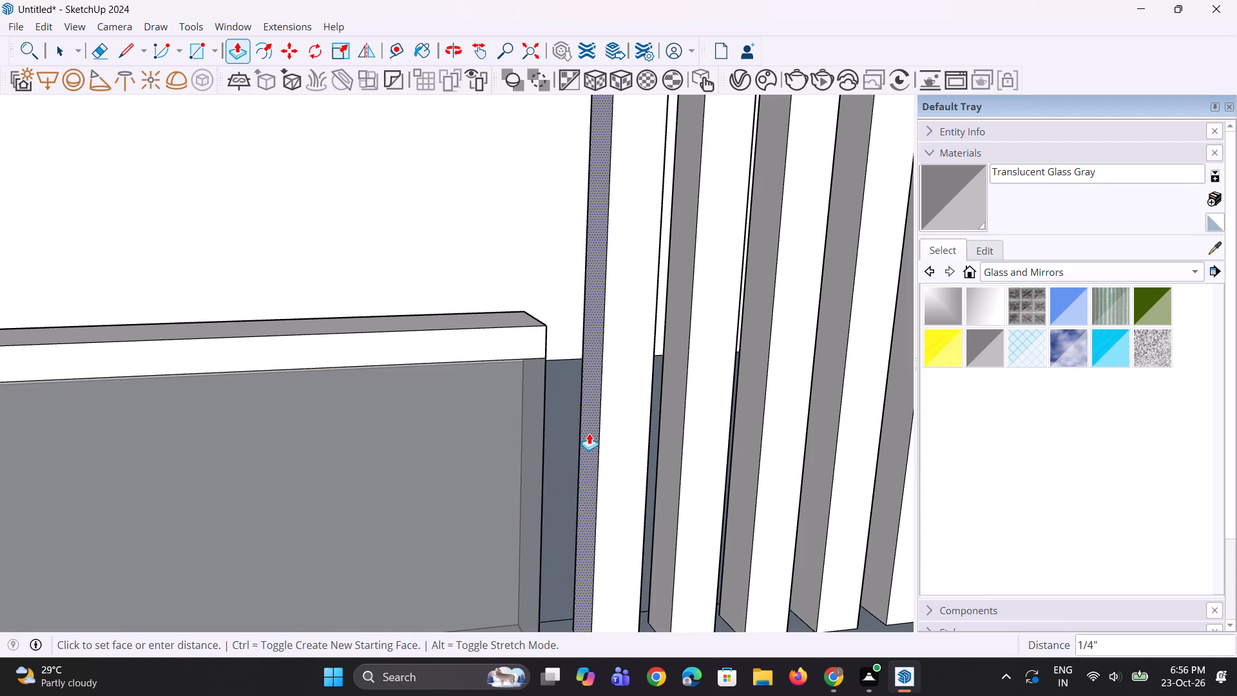
{"action": "left_click", "coordinate": [584, 436]}
Repeat the same slight widening on the matching side face of the second to sixth posts.
{"action": "double_click", "coordinate": [673, 463]}
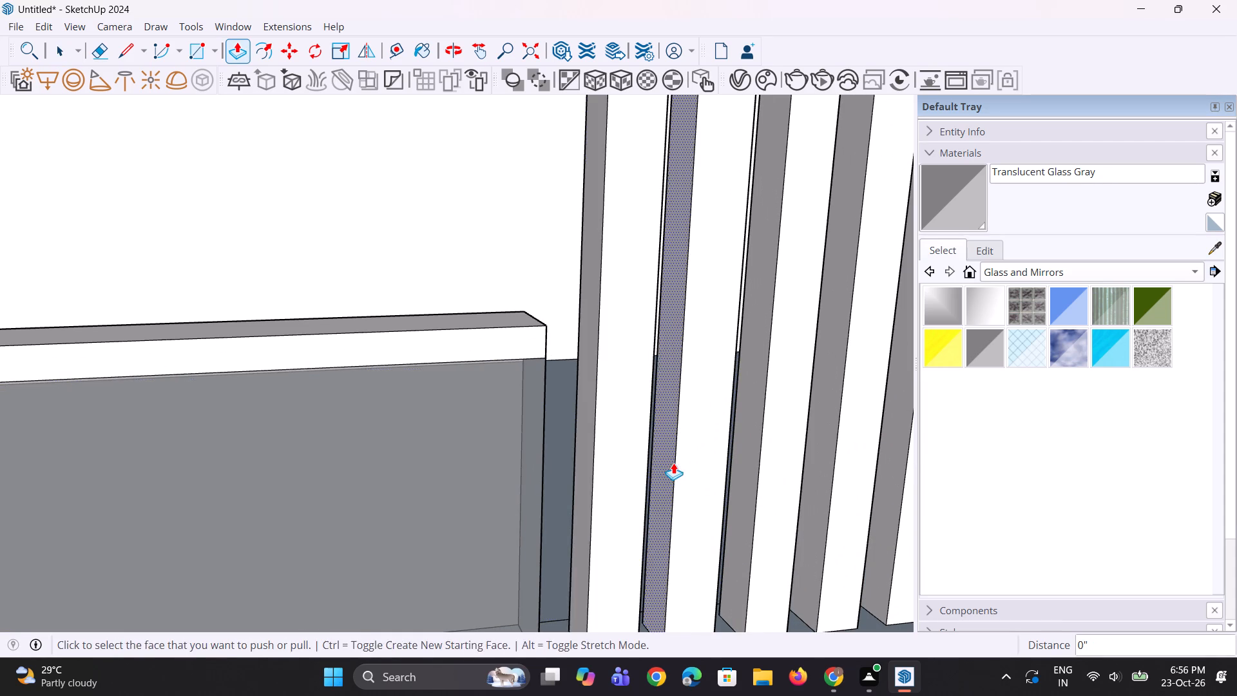
{"action": "middle_click_drag", "start_coordinate": [677, 469], "coordinate": [559, 454]}
{"action": "scroll", "coordinate": [731, 470], "scroll_direction": "up", "scroll_amount": 2}
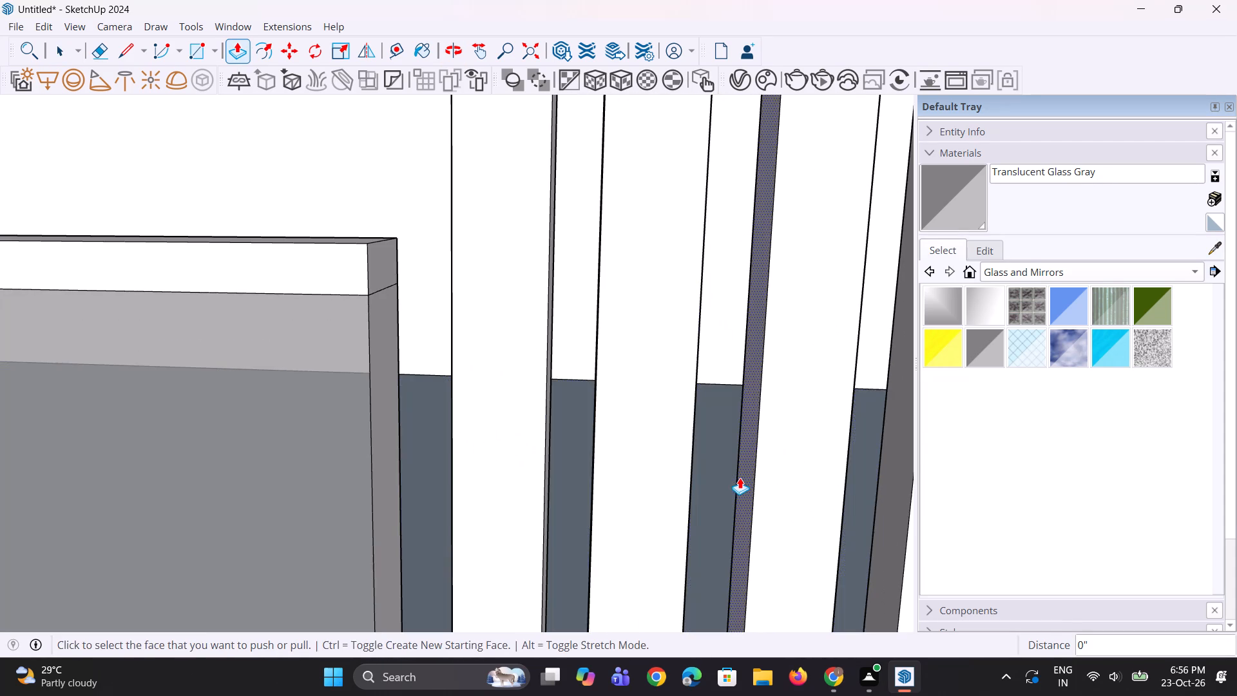
{"action": "double_click", "coordinate": [740, 478]}
{"action": "scroll", "coordinate": [669, 483], "scroll_direction": "down", "scroll_amount": 4}
{"action": "double_click", "coordinate": [820, 493]}
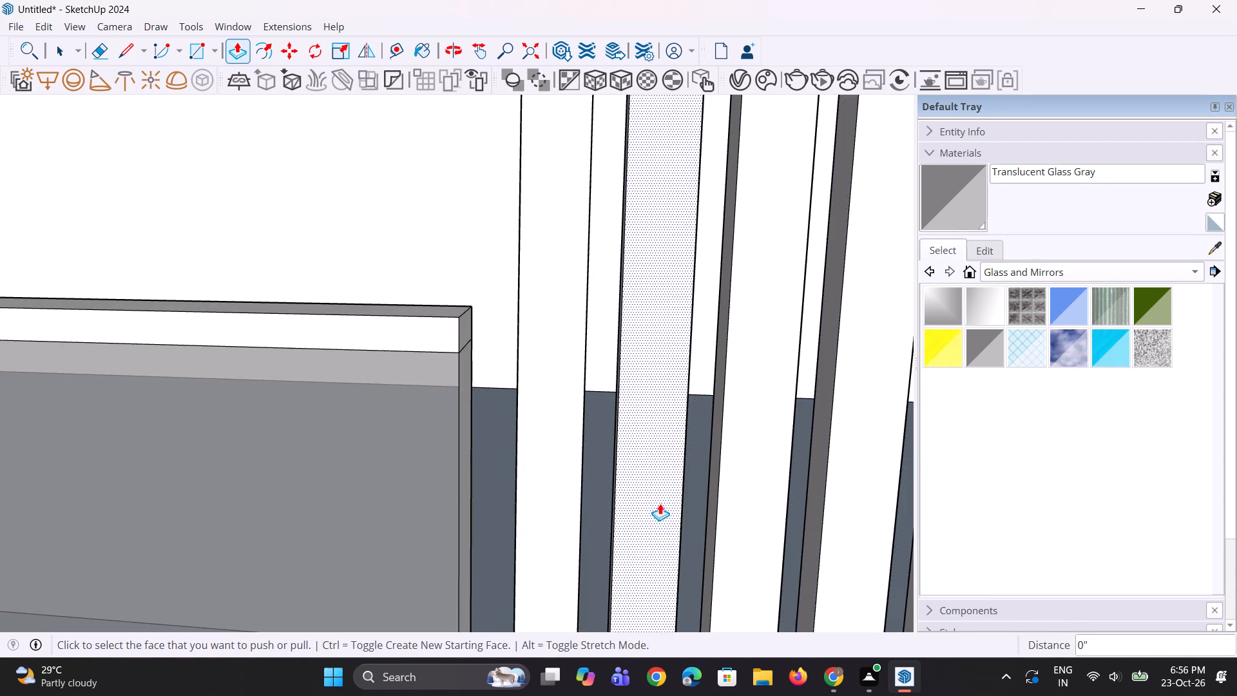
{"action": "scroll", "coordinate": [635, 499], "scroll_direction": "down", "scroll_amount": 8}
{"action": "scroll", "coordinate": [853, 503], "scroll_direction": "up", "scroll_amount": 2}
{"action": "scroll", "coordinate": [768, 517], "scroll_direction": "up", "scroll_amount": 5}
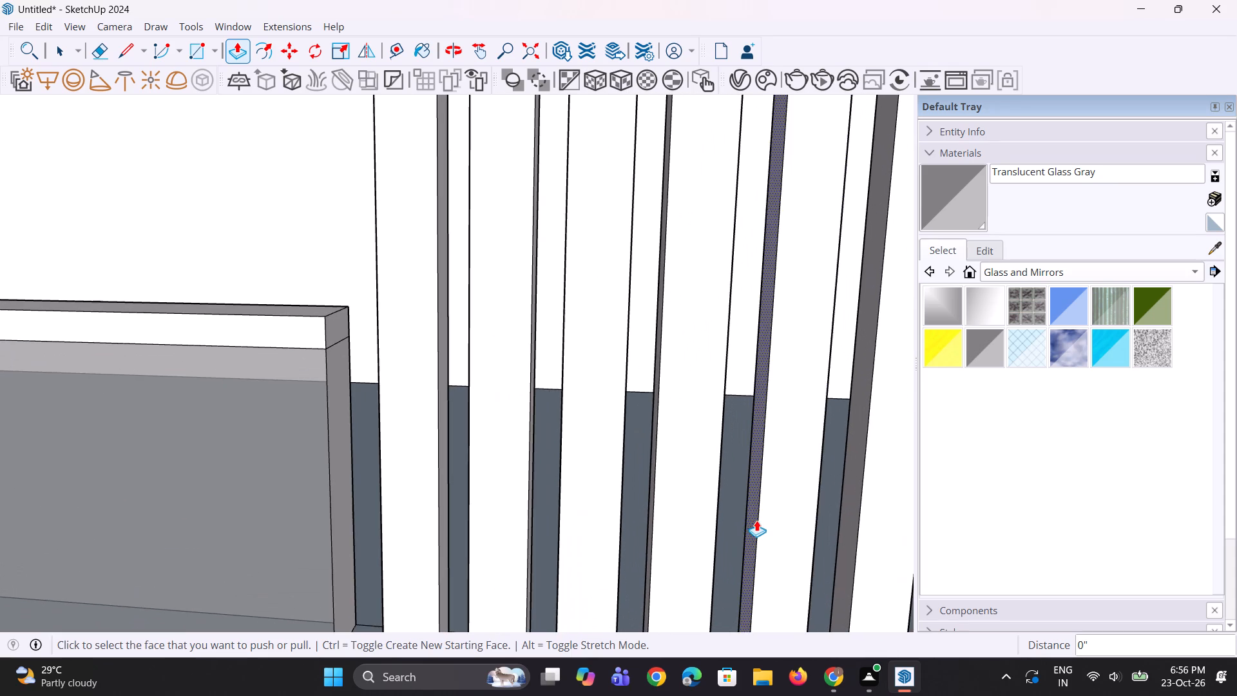
{"action": "double_click", "coordinate": [749, 518]}
{"action": "scroll", "coordinate": [671, 527], "scroll_direction": "down", "scroll_amount": 4}
{"action": "scroll", "coordinate": [785, 528], "scroll_direction": "up", "scroll_amount": 3}
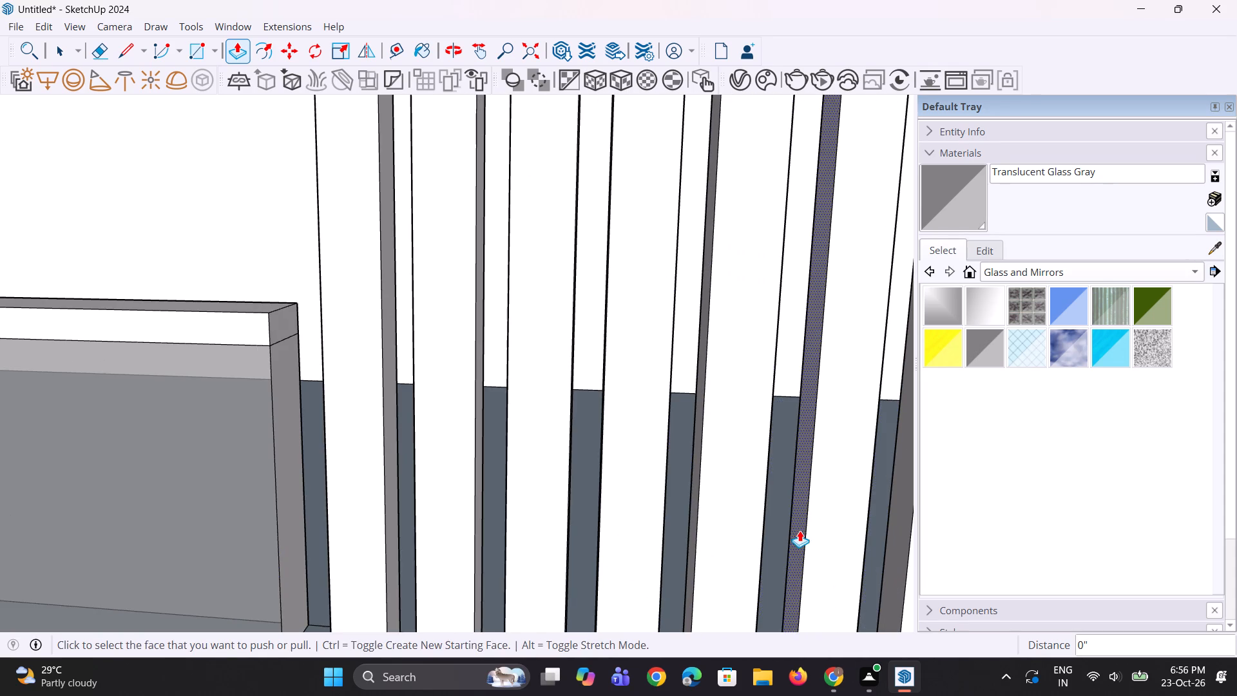
{"action": "double_click", "coordinate": [800, 530]}
{"action": "scroll", "coordinate": [674, 530], "scroll_direction": "down", "scroll_amount": 4}
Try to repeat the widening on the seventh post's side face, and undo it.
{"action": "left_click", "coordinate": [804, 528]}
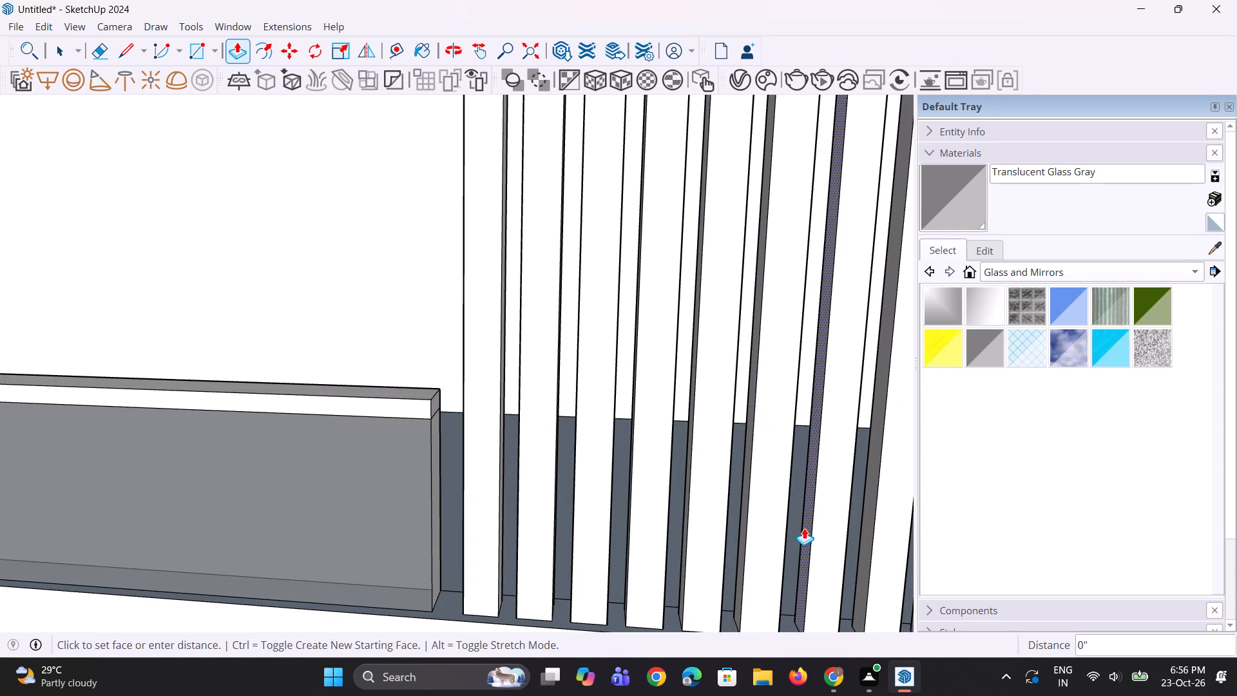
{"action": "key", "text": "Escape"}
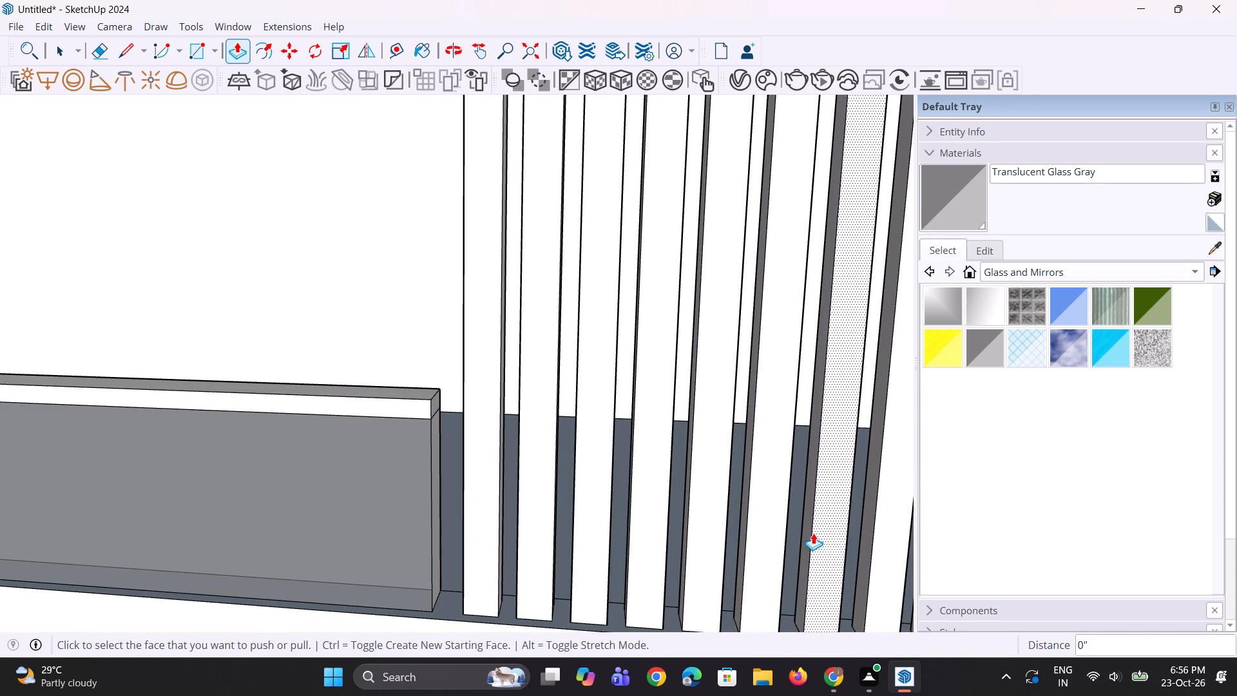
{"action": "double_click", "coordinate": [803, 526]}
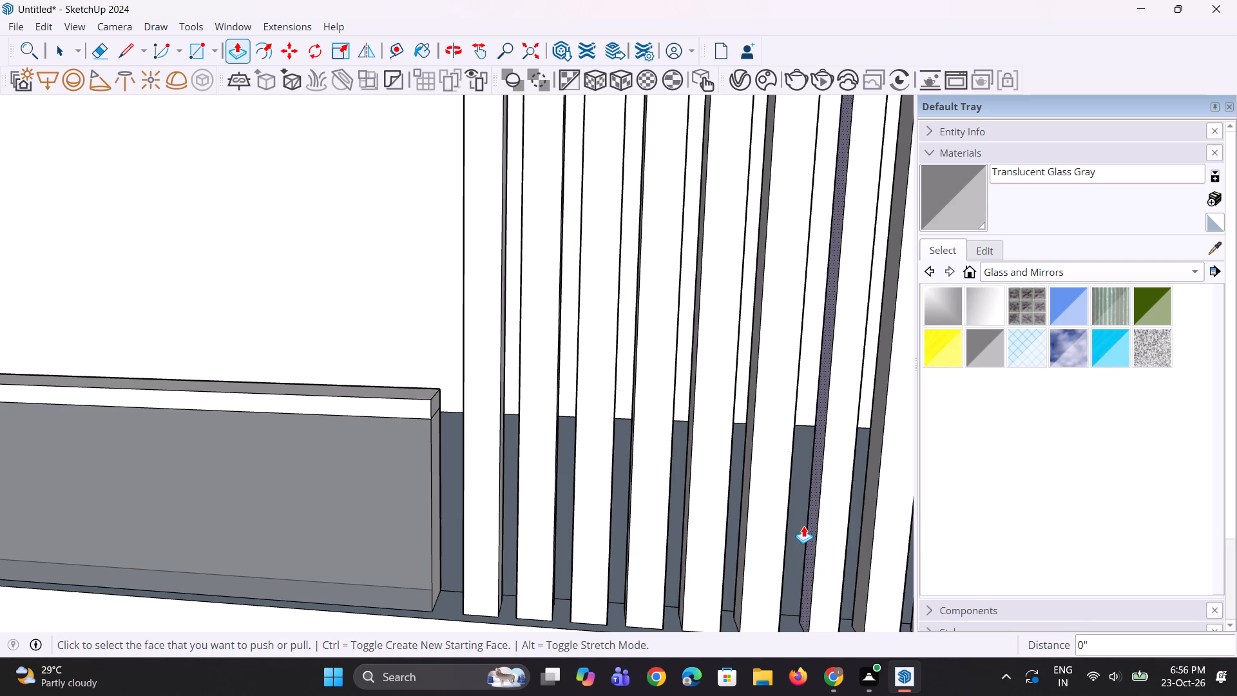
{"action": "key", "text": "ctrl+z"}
Widen the seventh post by about 1/2" on its side face and repeat the extrusion on the last two posts.
{"action": "left_click", "coordinate": [806, 527]}
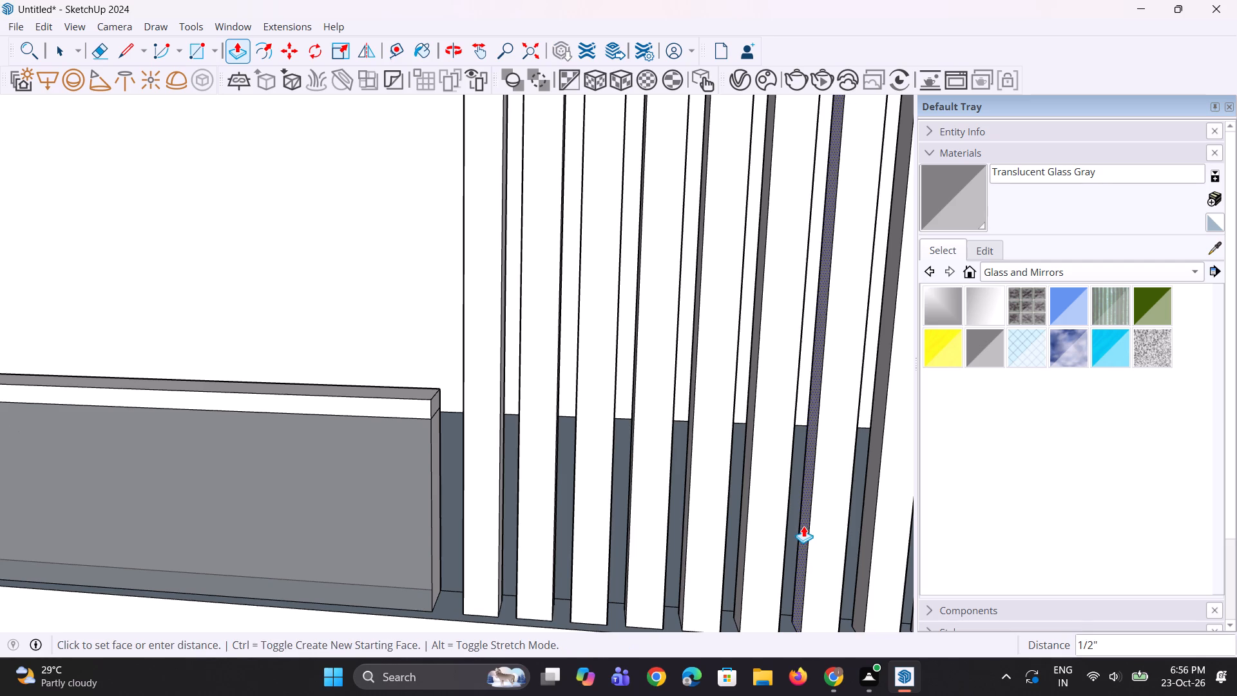
{"action": "left_click", "coordinate": [803, 525]}
{"action": "double_click", "coordinate": [867, 530]}
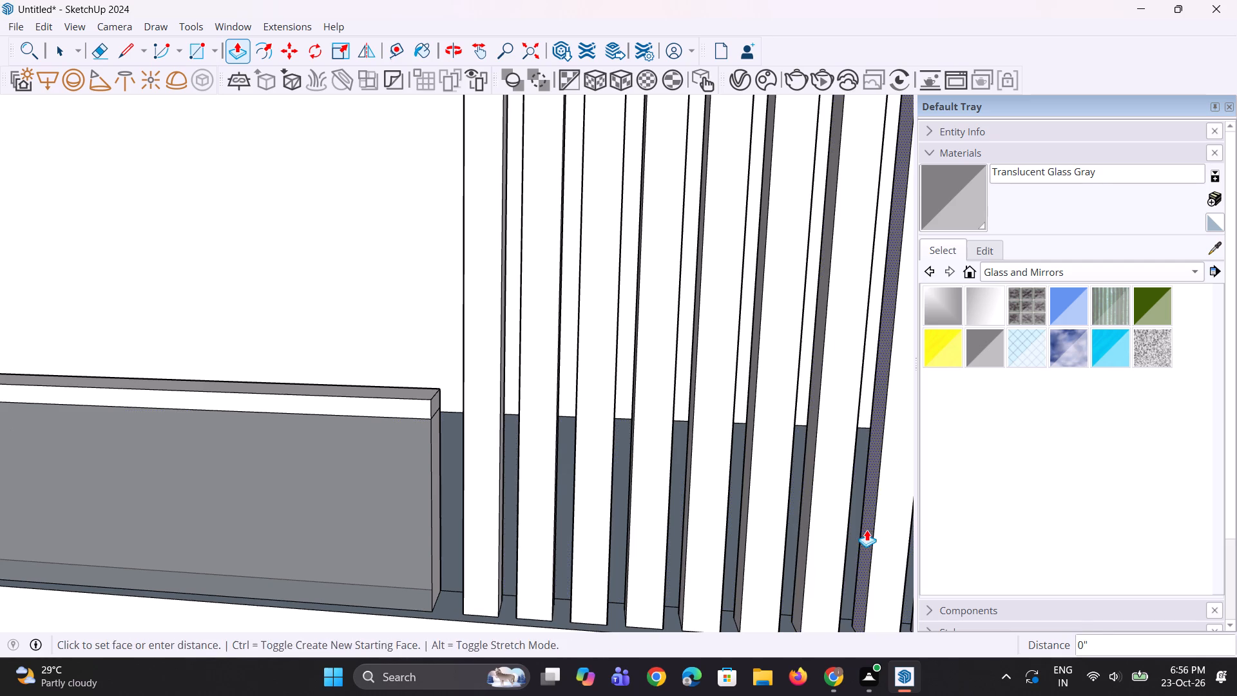
{"action": "scroll", "coordinate": [724, 543], "scroll_direction": "down", "scroll_amount": 7}
{"action": "scroll", "coordinate": [817, 529], "scroll_direction": "up", "scroll_amount": 6}
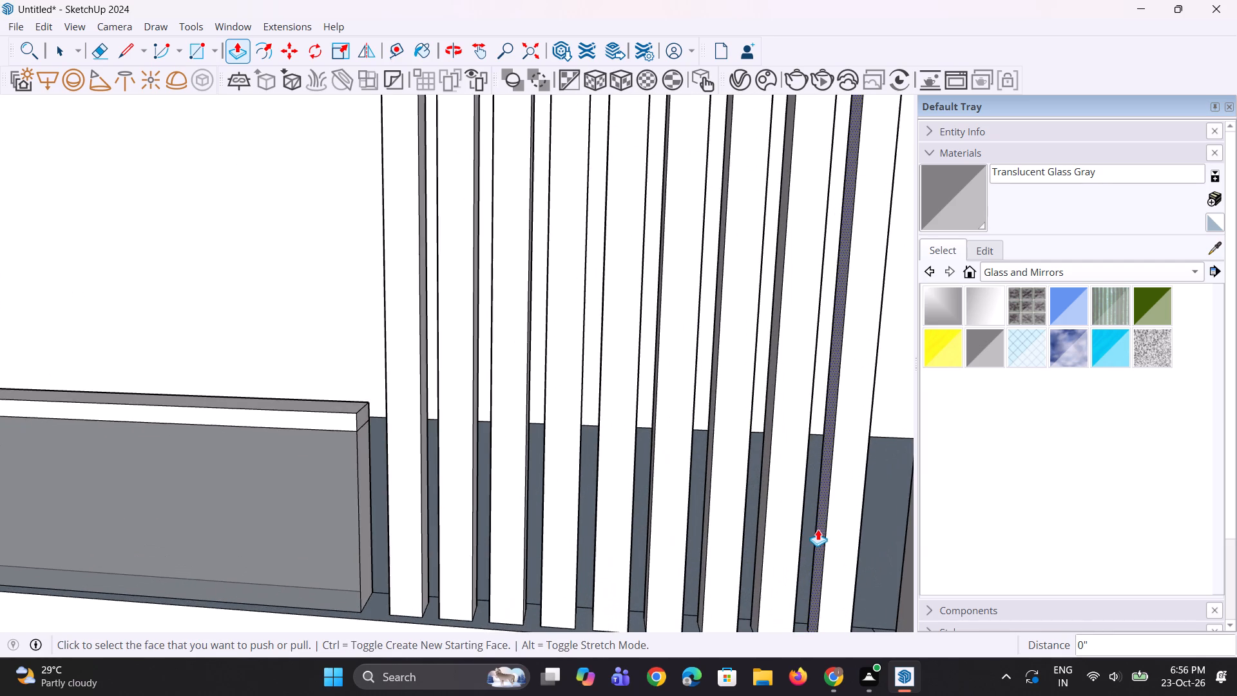
{"action": "double_click", "coordinate": [818, 529]}
{"action": "scroll", "coordinate": [669, 566], "scroll_direction": "down", "scroll_amount": 8}
{"action": "middle_click_drag", "start_coordinate": [681, 557], "coordinate": [613, 516]}
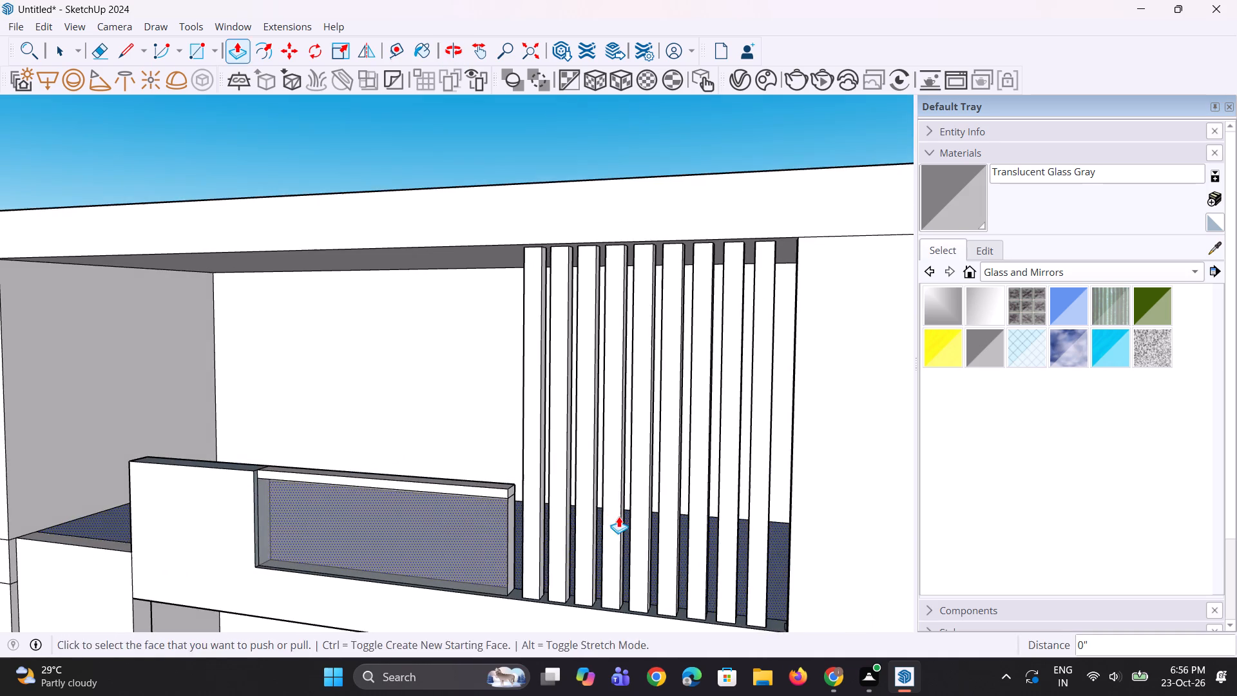
{"action": "key", "text": "space"}
Examine the row of posts and the roof slab above them on the front elevation.
{"action": "scroll", "coordinate": [619, 516], "scroll_direction": "down", "scroll_amount": 5}
{"action": "key", "text": "space"}
{"action": "middle_click_drag", "start_coordinate": [617, 517], "coordinate": [695, 514]}
{"action": "scroll", "coordinate": [762, 508], "scroll_direction": "up", "scroll_amount": 1}
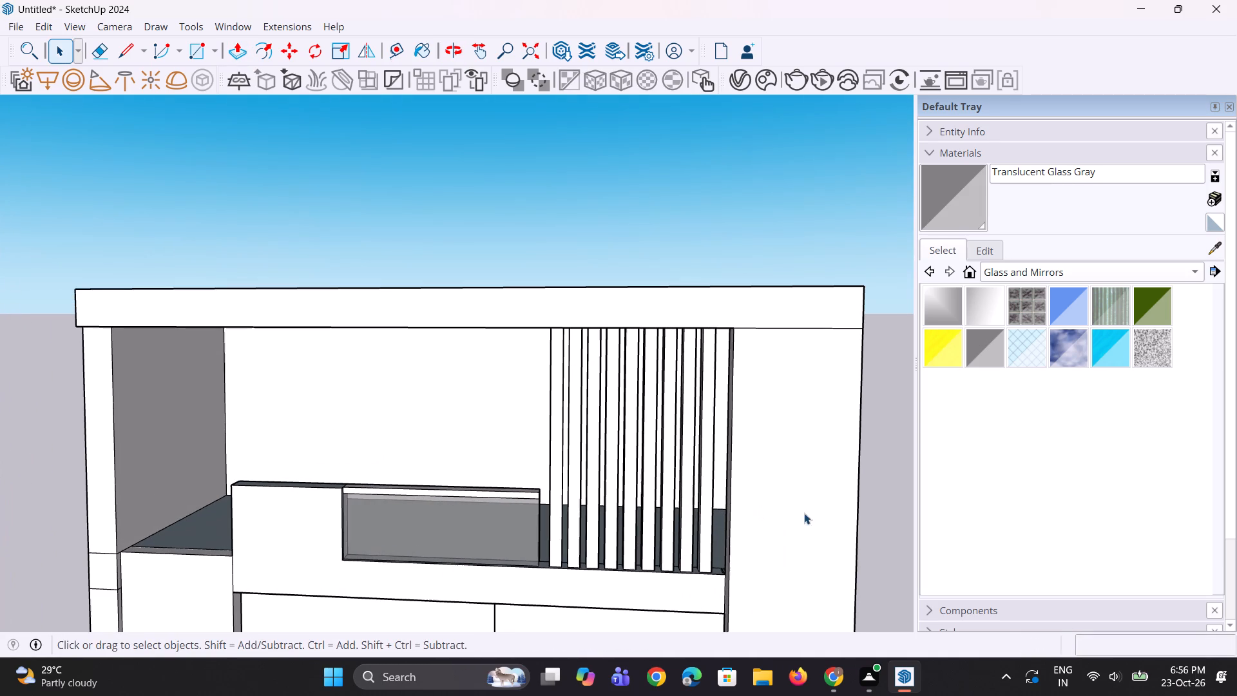
{"action": "left_click", "coordinate": [867, 526]}
{"action": "scroll", "coordinate": [573, 488], "scroll_direction": "down", "scroll_amount": 4}
{"action": "middle_click_drag", "start_coordinate": [573, 488], "coordinate": [570, 473]}
{"action": "scroll", "coordinate": [573, 488], "scroll_direction": "up", "scroll_amount": 1}
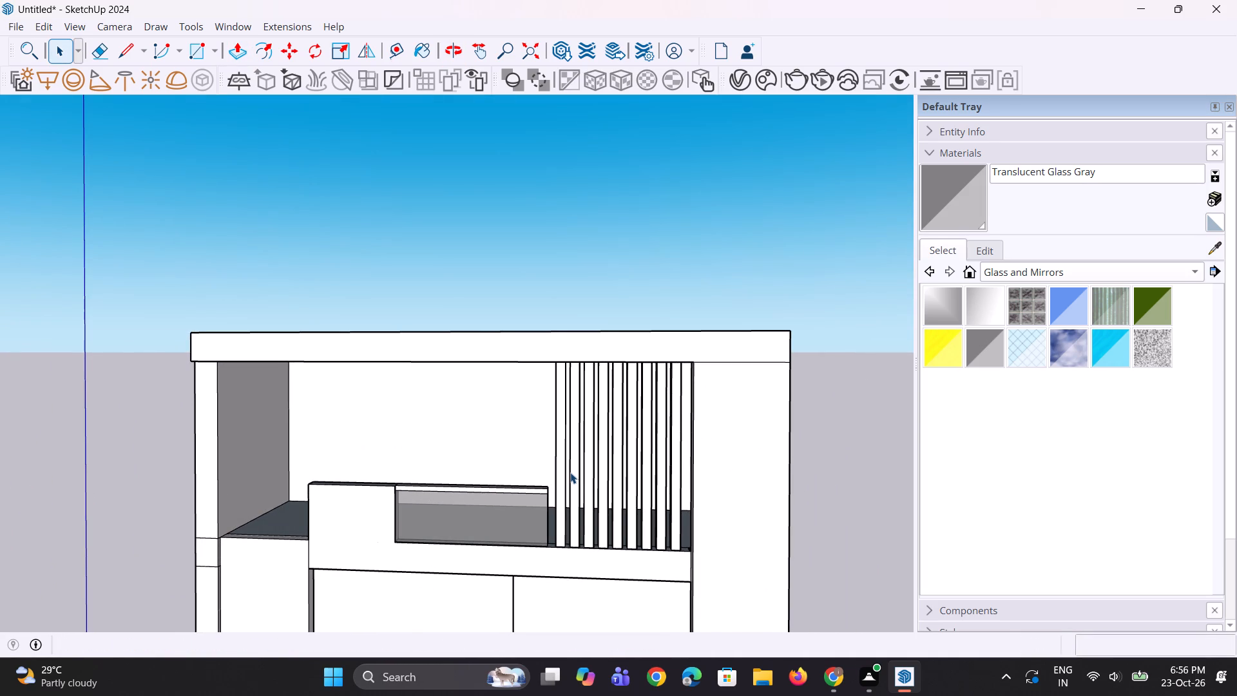
{"action": "scroll", "coordinate": [653, 374], "scroll_direction": "up", "scroll_amount": 2}
{"action": "middle_click_drag", "start_coordinate": [567, 376], "coordinate": [572, 342]}
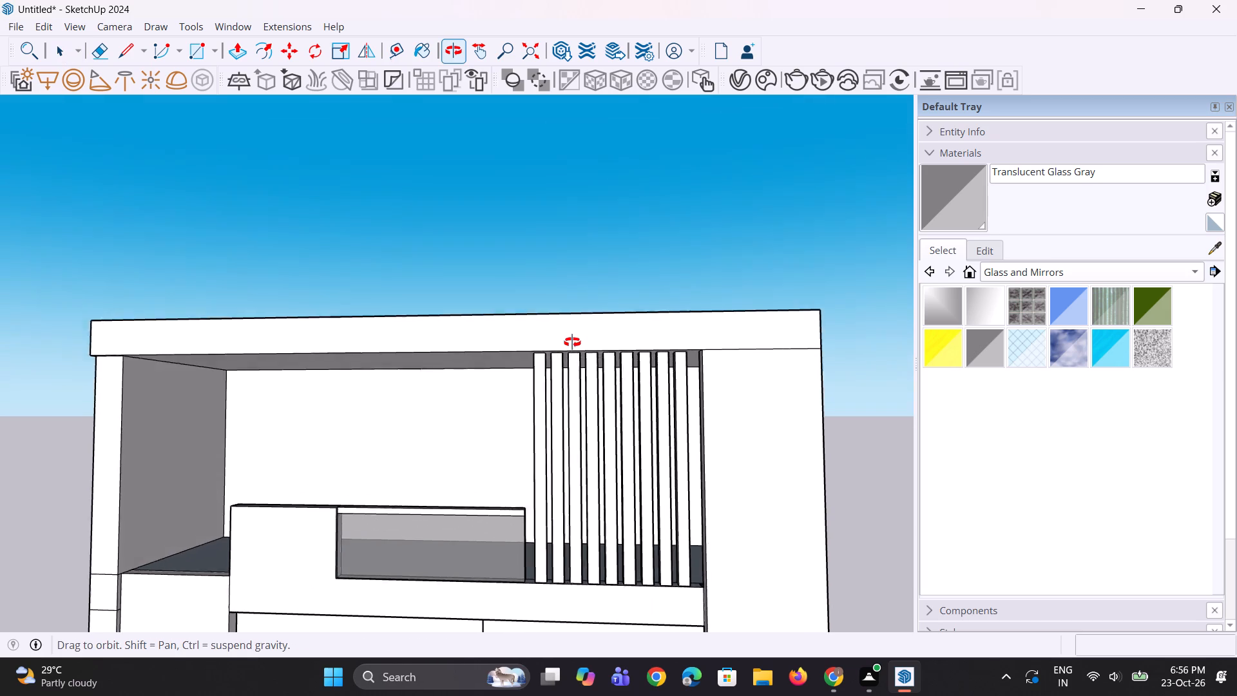
{"action": "middle_click_drag", "start_coordinate": [572, 342], "coordinate": [580, 324]}
{"action": "middle_click_drag", "start_coordinate": [493, 351], "coordinate": [494, 394]}
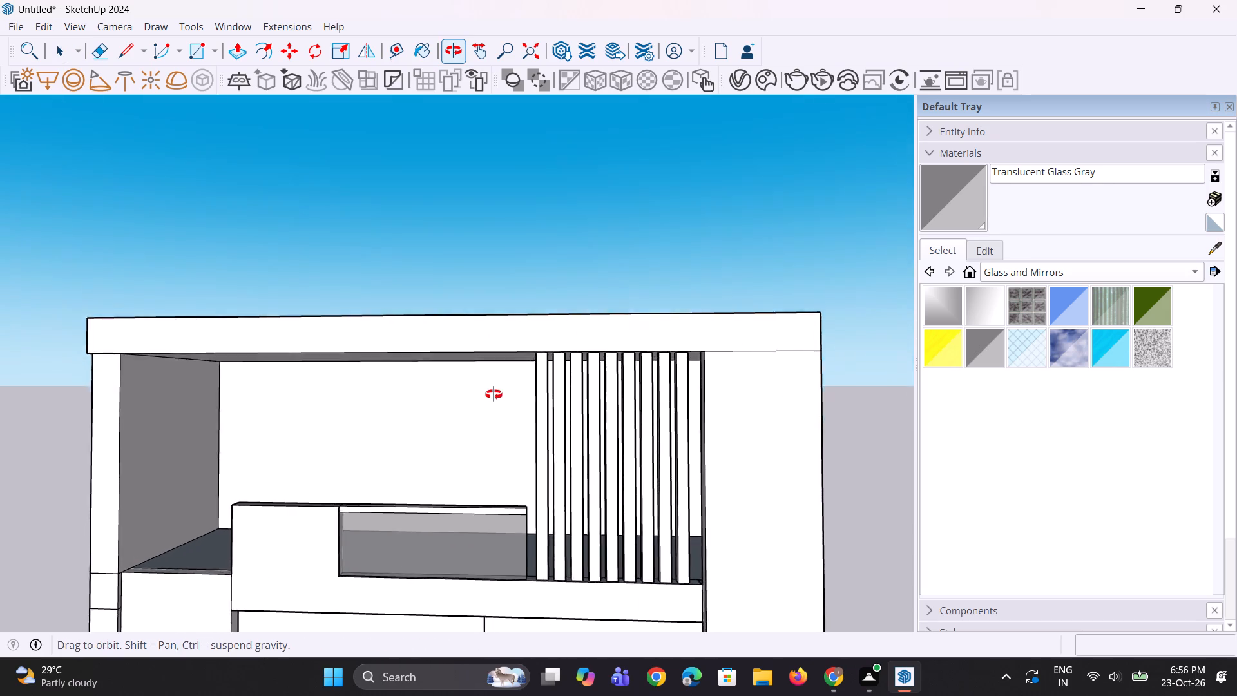
{"action": "middle_click_drag", "start_coordinate": [494, 394], "coordinate": [492, 407]}
Erase the edge dividing the roof slab's front face from the tall side panel beside the posts.
{"action": "key", "text": "e"}
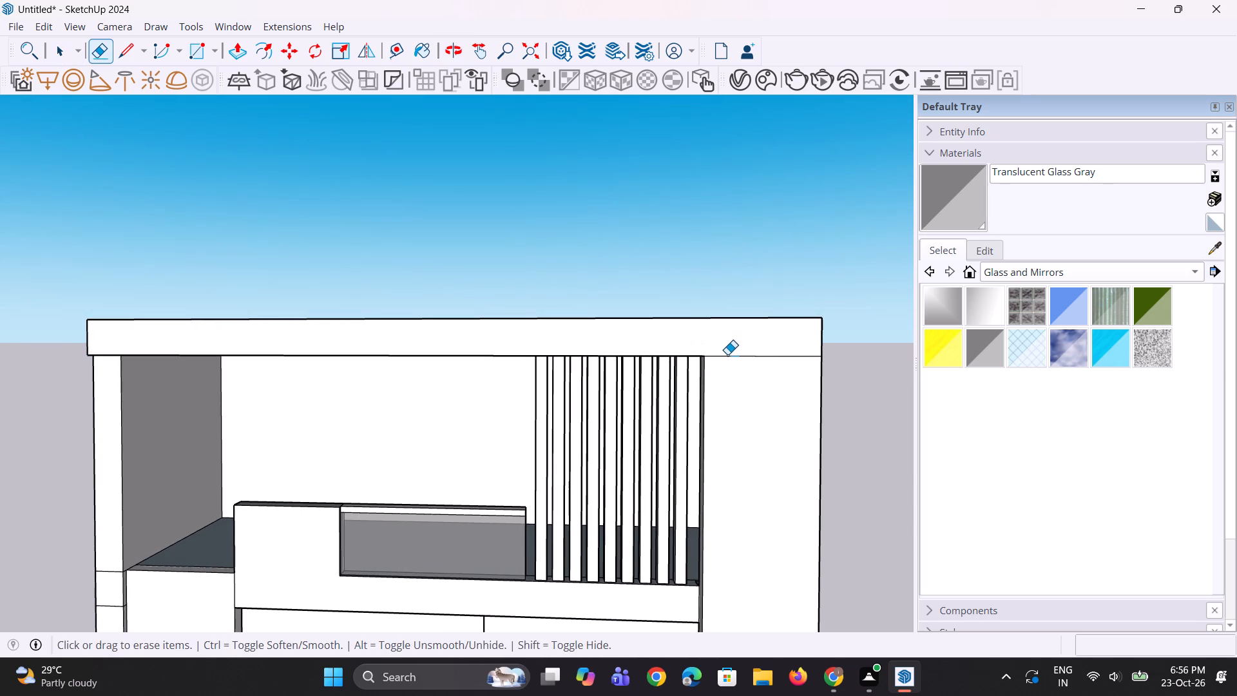
{"action": "left_click", "coordinate": [727, 354]}
{"action": "left_click", "coordinate": [727, 358]}
{"action": "scroll", "coordinate": [476, 372], "scroll_direction": "down", "scroll_amount": 7}
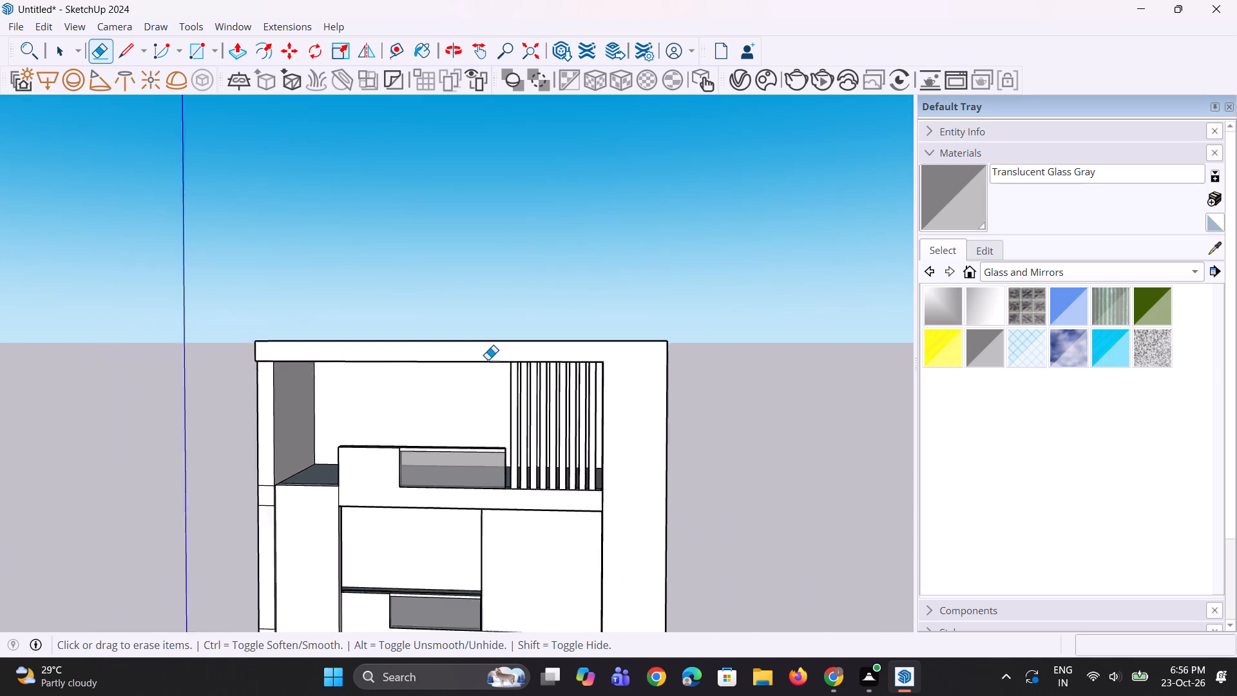
Examine the whole front elevation from above, below and the side.
{"action": "scroll", "coordinate": [488, 360], "scroll_direction": "down", "scroll_amount": 2}
{"action": "middle_click_drag", "start_coordinate": [513, 415], "coordinate": [501, 447]}
{"action": "scroll", "coordinate": [524, 503], "scroll_direction": "up", "scroll_amount": 3}
{"action": "scroll", "coordinate": [592, 483], "scroll_direction": "up", "scroll_amount": 1}
{"action": "middle_click_drag", "start_coordinate": [592, 482], "coordinate": [592, 480]}
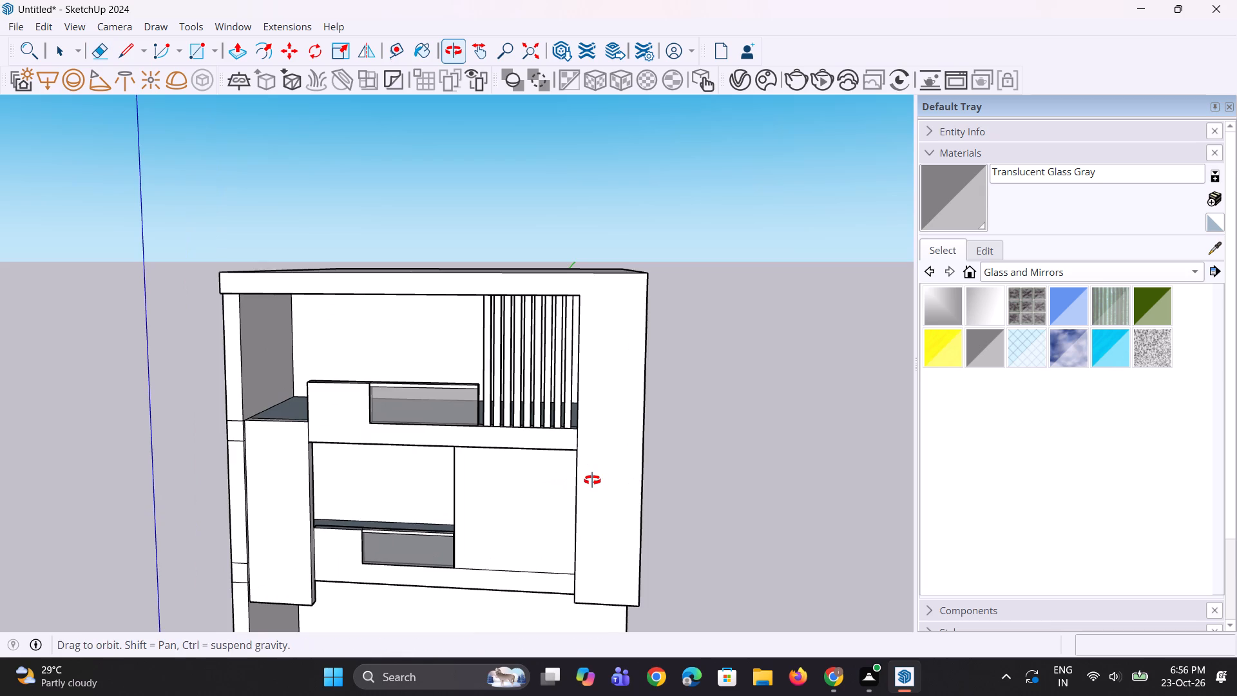
{"action": "middle_click_drag", "start_coordinate": [592, 480], "coordinate": [552, 443]}
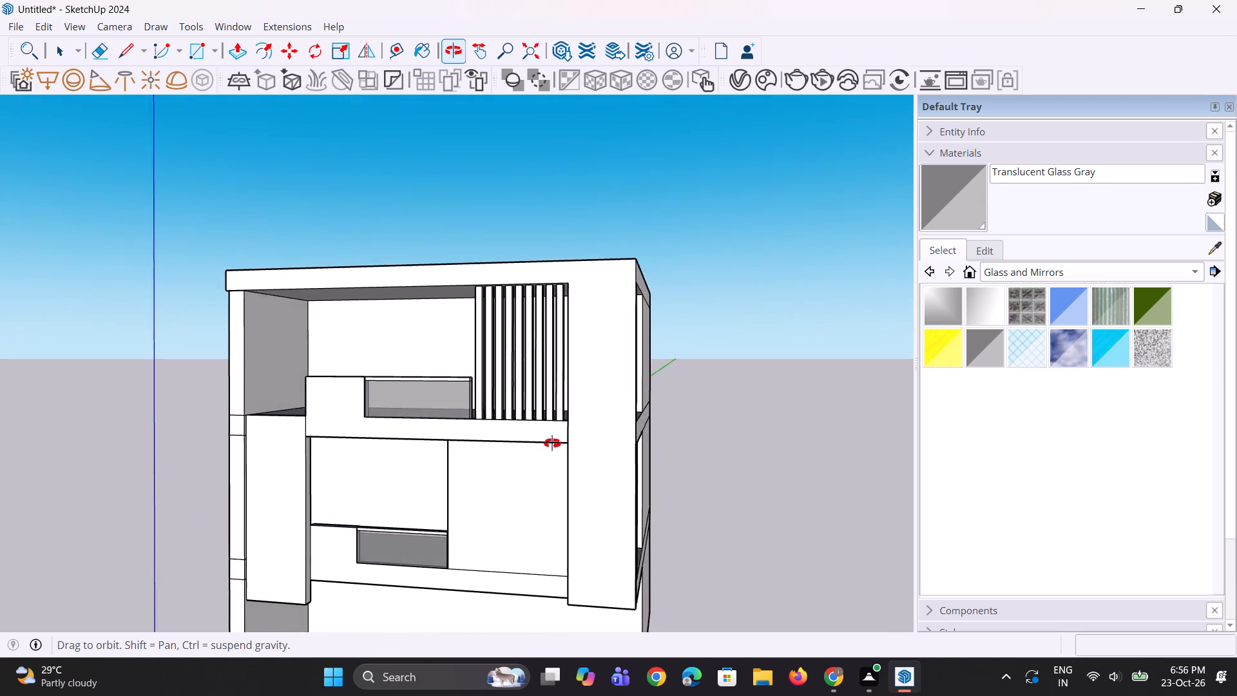
{"action": "middle_click_drag", "start_coordinate": [552, 443], "coordinate": [615, 466]}
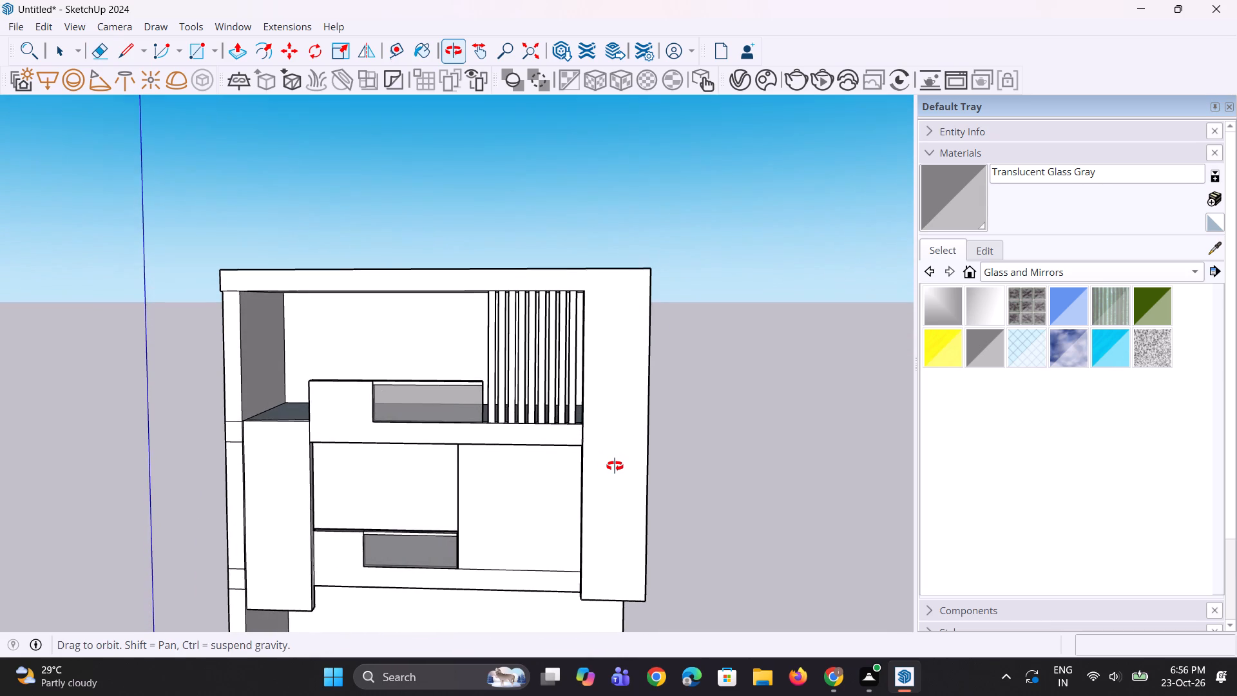
{"action": "middle_click_drag", "start_coordinate": [615, 466], "coordinate": [615, 468]}
{"action": "scroll", "coordinate": [596, 364], "scroll_direction": "up", "scroll_amount": 3}
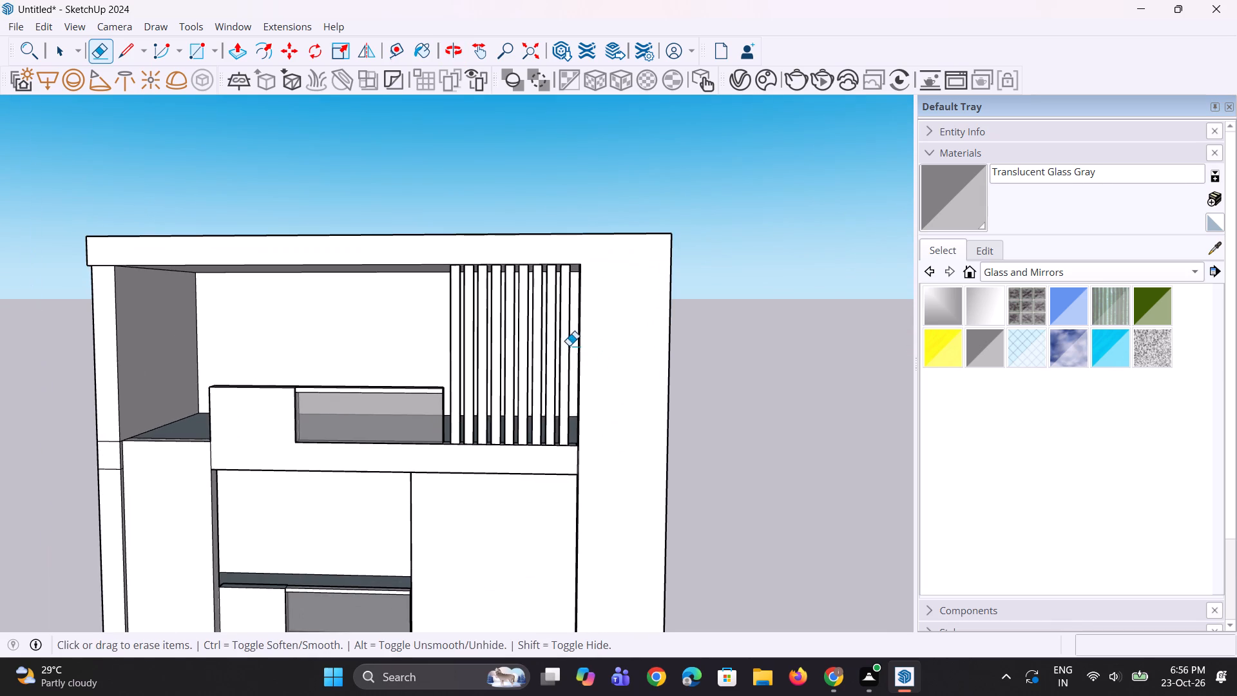
Raise the roof slab's top face by about 5" with Push/Pull.
{"action": "scroll", "coordinate": [569, 345], "scroll_direction": "down", "scroll_amount": 5}
{"action": "middle_click_drag", "start_coordinate": [569, 345], "coordinate": [576, 430]}
{"action": "scroll", "coordinate": [559, 266], "scroll_direction": "up", "scroll_amount": 1}
{"action": "key", "text": "p"}
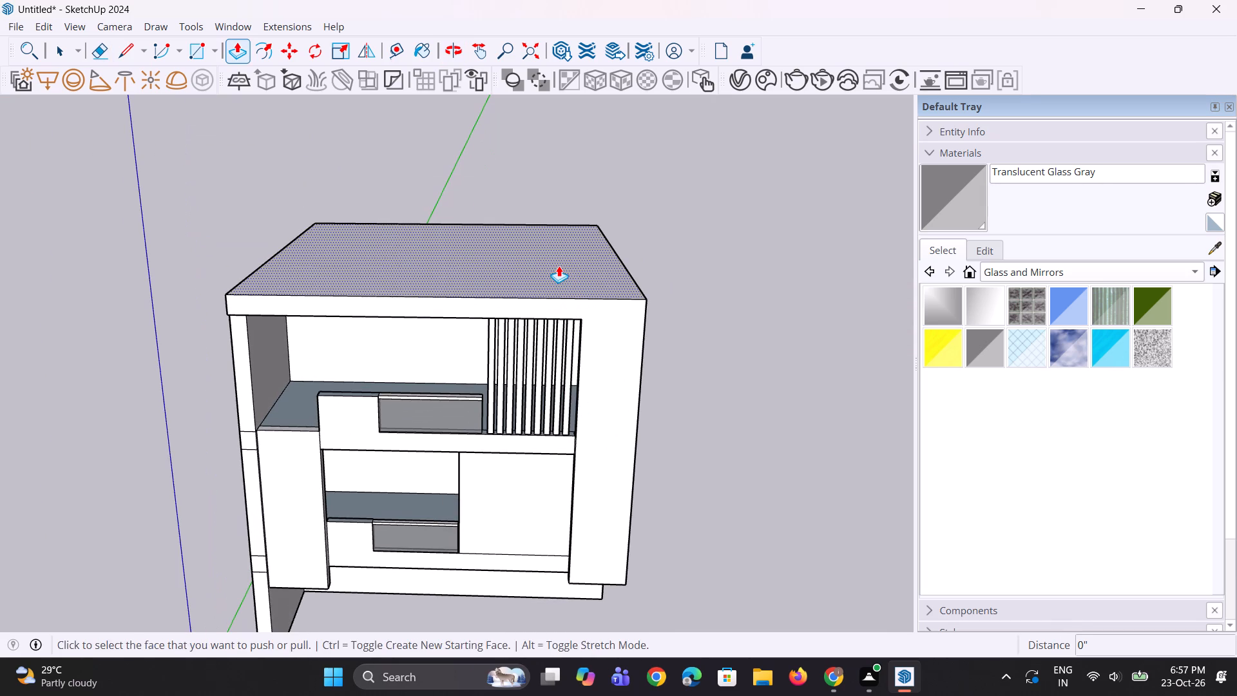
{"action": "left_click", "coordinate": [559, 265]}
{"action": "left_click", "coordinate": [562, 261]}
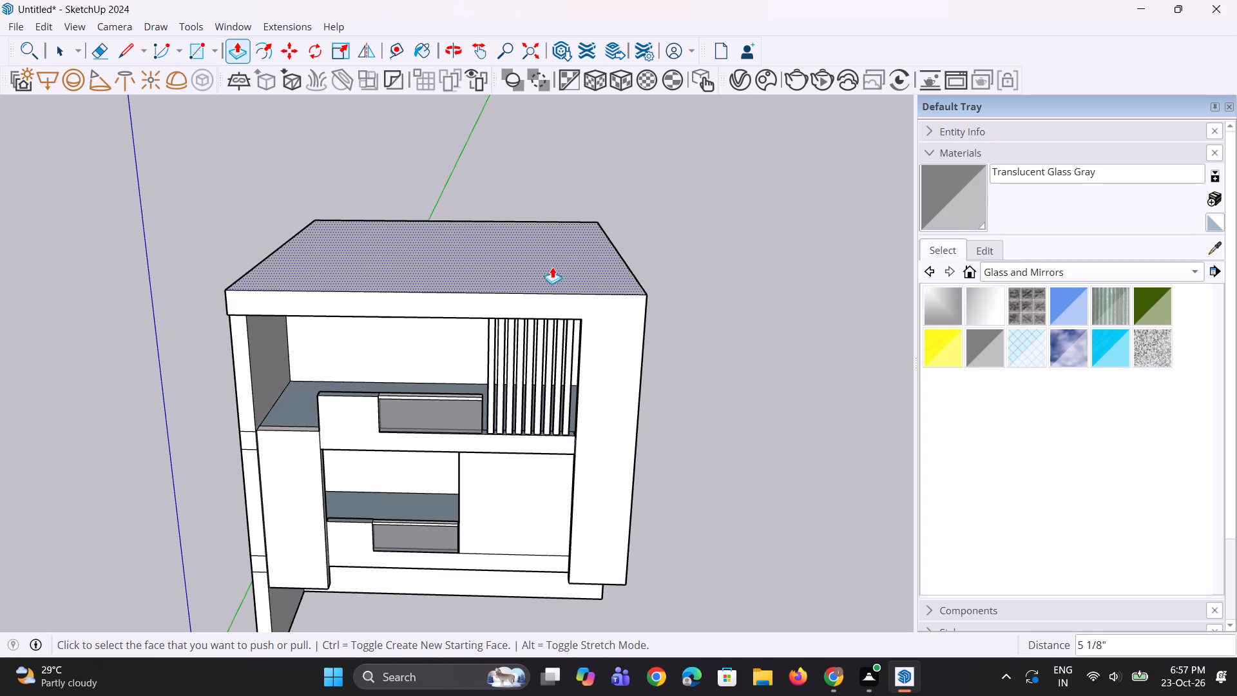
{"action": "scroll", "coordinate": [532, 280], "scroll_direction": "up", "scroll_amount": 1}
{"action": "key", "text": "space"}
{"action": "key", "text": "space"}
Examine the open corner of the upper balcony beside the parapet wall.
{"action": "scroll", "coordinate": [399, 289], "scroll_direction": "down", "scroll_amount": 2}
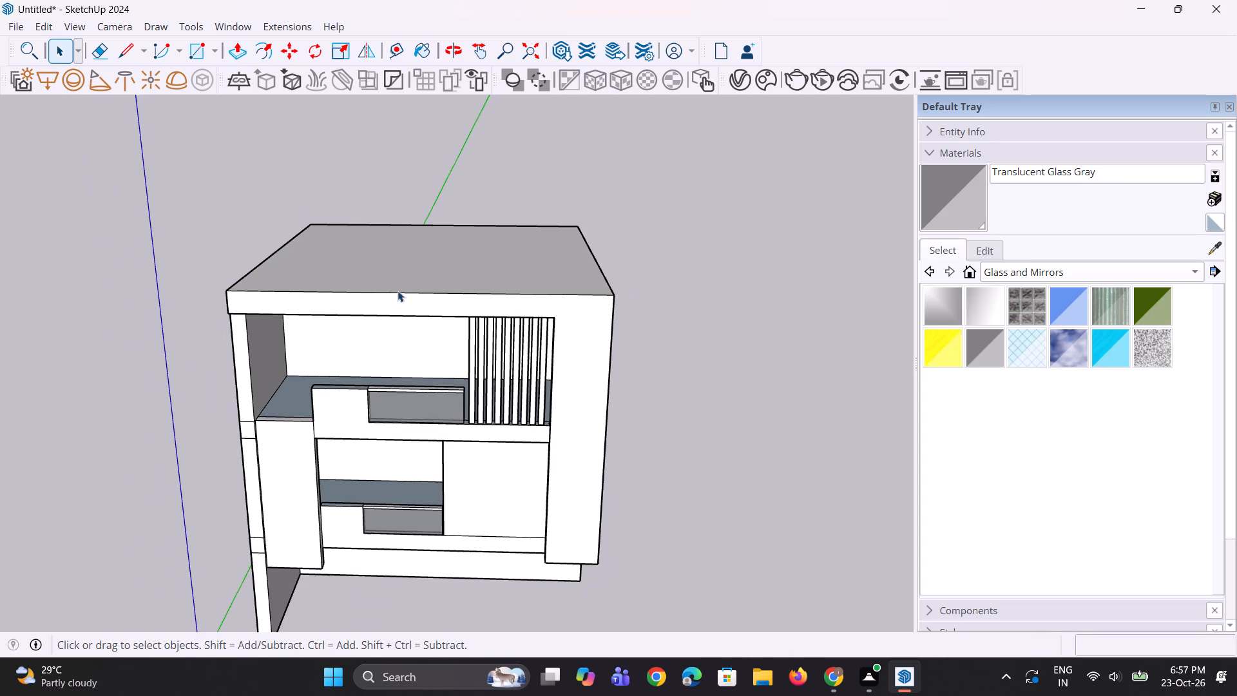
{"action": "middle_click_drag", "start_coordinate": [213, 362], "coordinate": [260, 291]}
{"action": "scroll", "coordinate": [258, 360], "scroll_direction": "up", "scroll_amount": 2}
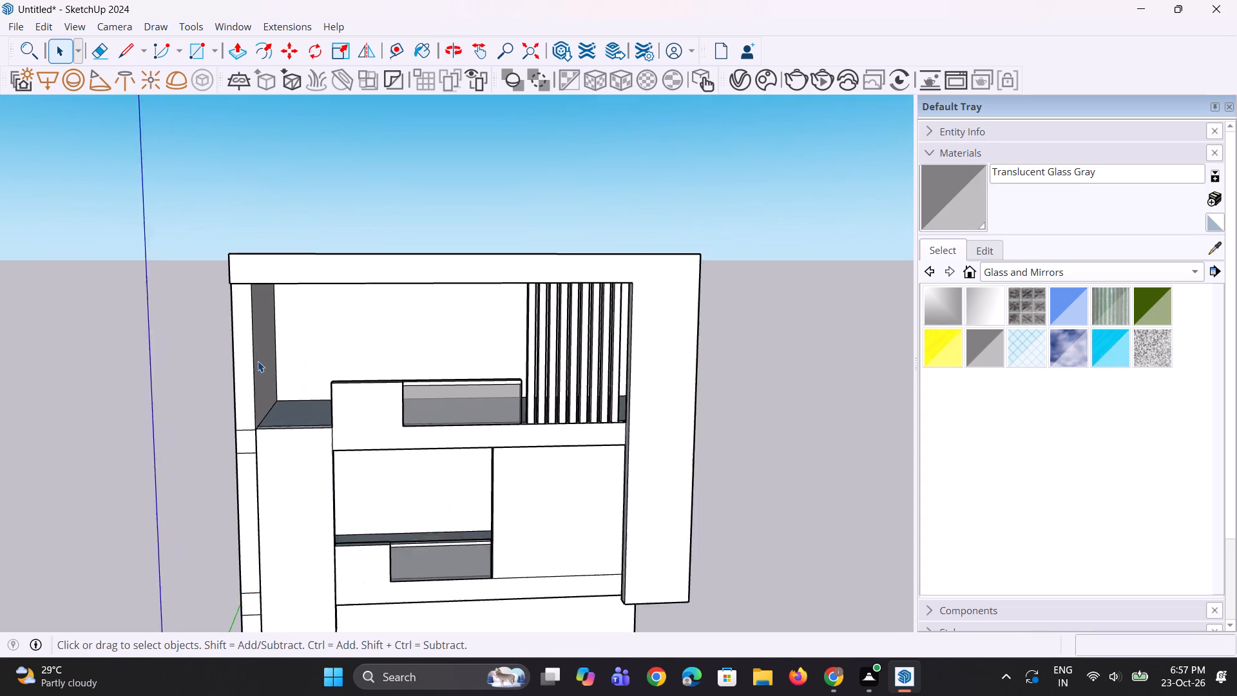
{"action": "scroll", "coordinate": [258, 361], "scroll_direction": "up", "scroll_amount": 1}
{"action": "scroll", "coordinate": [264, 423], "scroll_direction": "up", "scroll_amount": 3}
{"action": "middle_click_drag", "start_coordinate": [265, 431], "coordinate": [259, 511]}
{"action": "scroll", "coordinate": [266, 479], "scroll_direction": "up", "scroll_amount": 2}
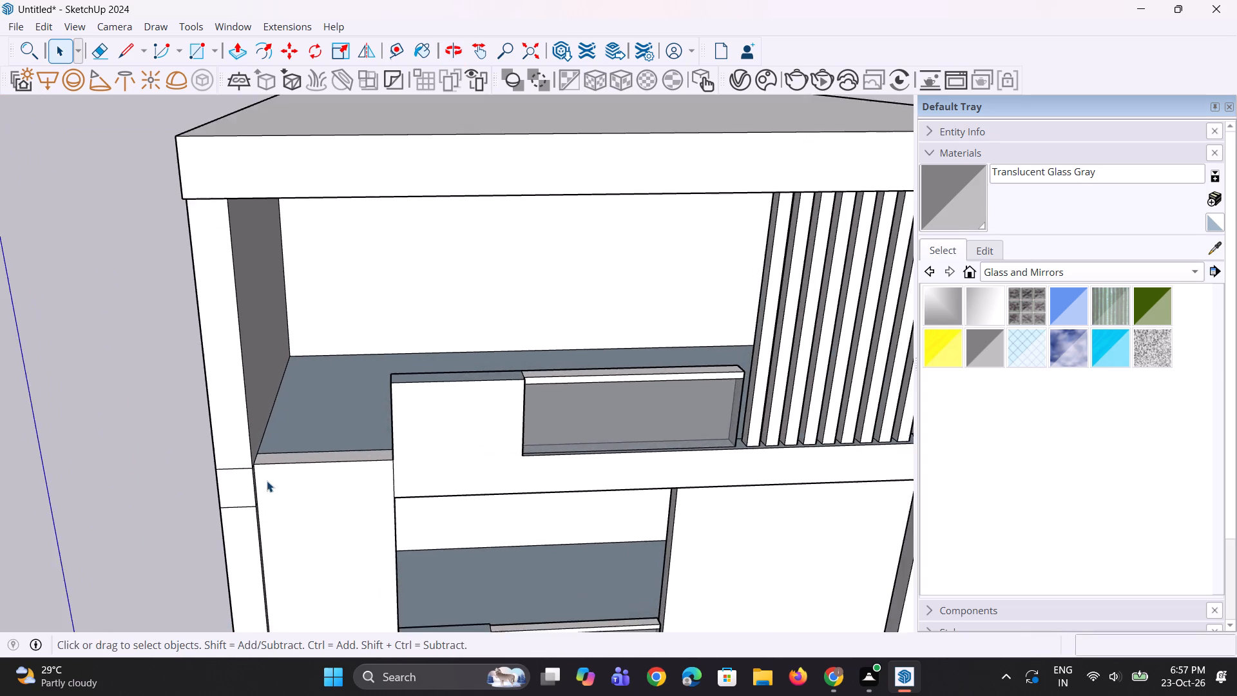
{"action": "scroll", "coordinate": [267, 483], "scroll_direction": "up", "scroll_amount": 4}
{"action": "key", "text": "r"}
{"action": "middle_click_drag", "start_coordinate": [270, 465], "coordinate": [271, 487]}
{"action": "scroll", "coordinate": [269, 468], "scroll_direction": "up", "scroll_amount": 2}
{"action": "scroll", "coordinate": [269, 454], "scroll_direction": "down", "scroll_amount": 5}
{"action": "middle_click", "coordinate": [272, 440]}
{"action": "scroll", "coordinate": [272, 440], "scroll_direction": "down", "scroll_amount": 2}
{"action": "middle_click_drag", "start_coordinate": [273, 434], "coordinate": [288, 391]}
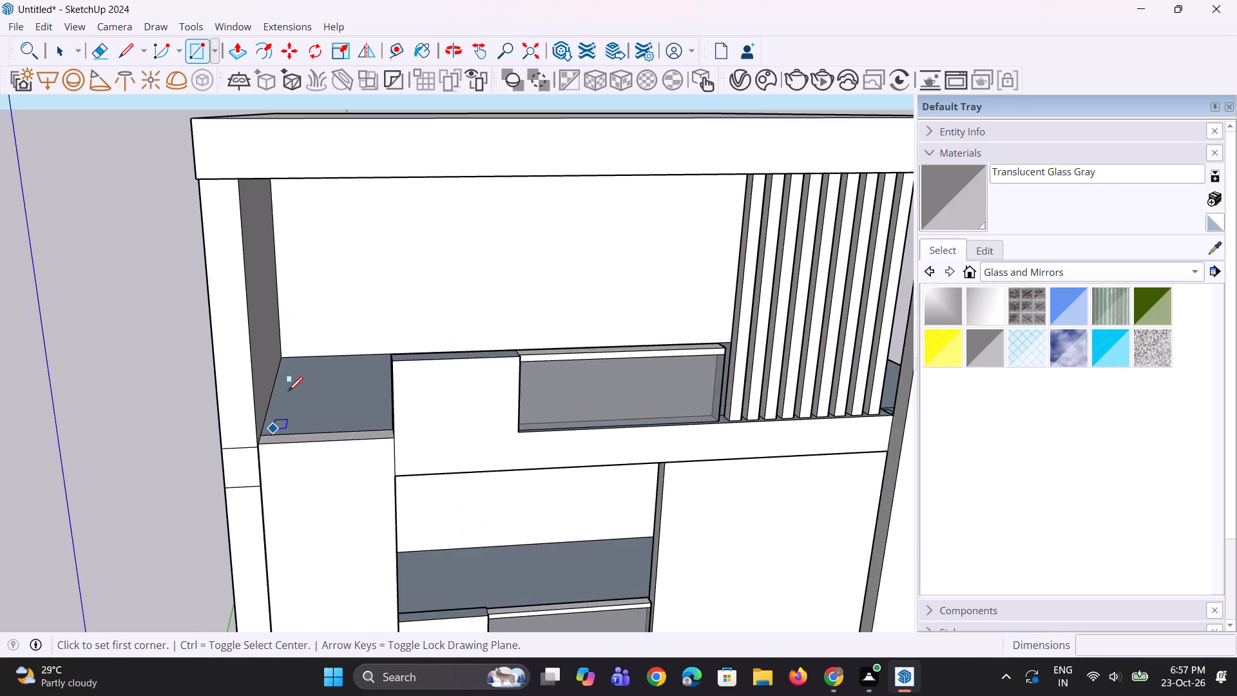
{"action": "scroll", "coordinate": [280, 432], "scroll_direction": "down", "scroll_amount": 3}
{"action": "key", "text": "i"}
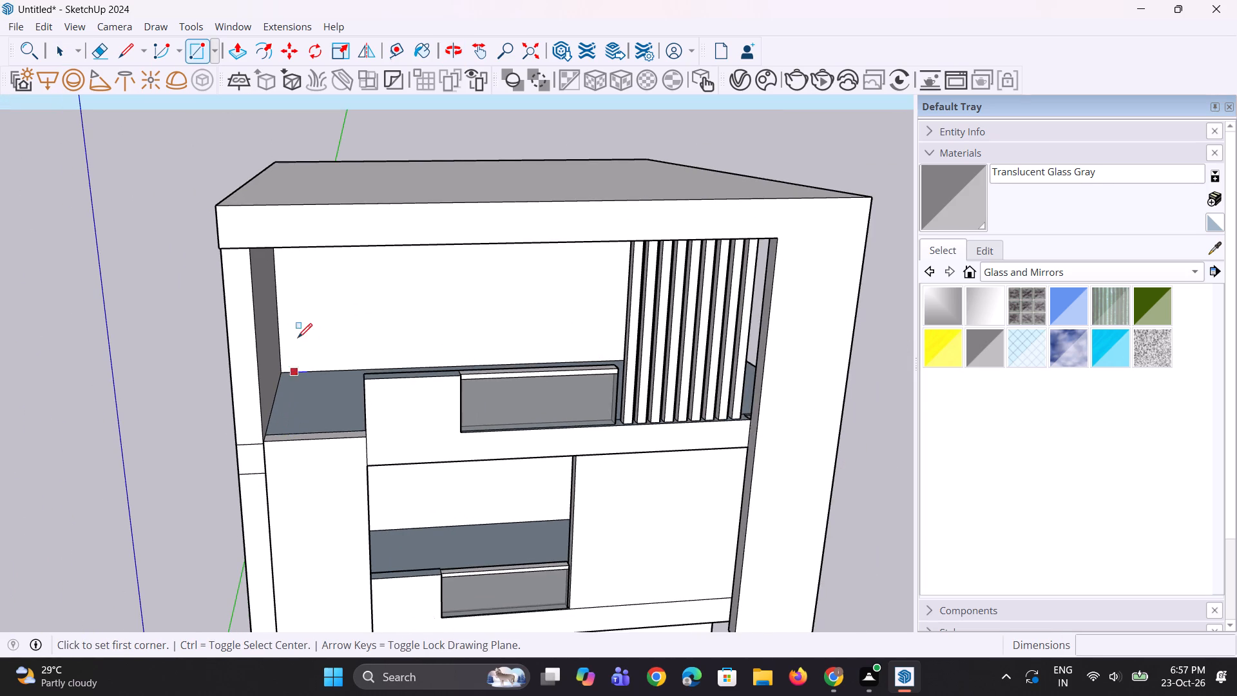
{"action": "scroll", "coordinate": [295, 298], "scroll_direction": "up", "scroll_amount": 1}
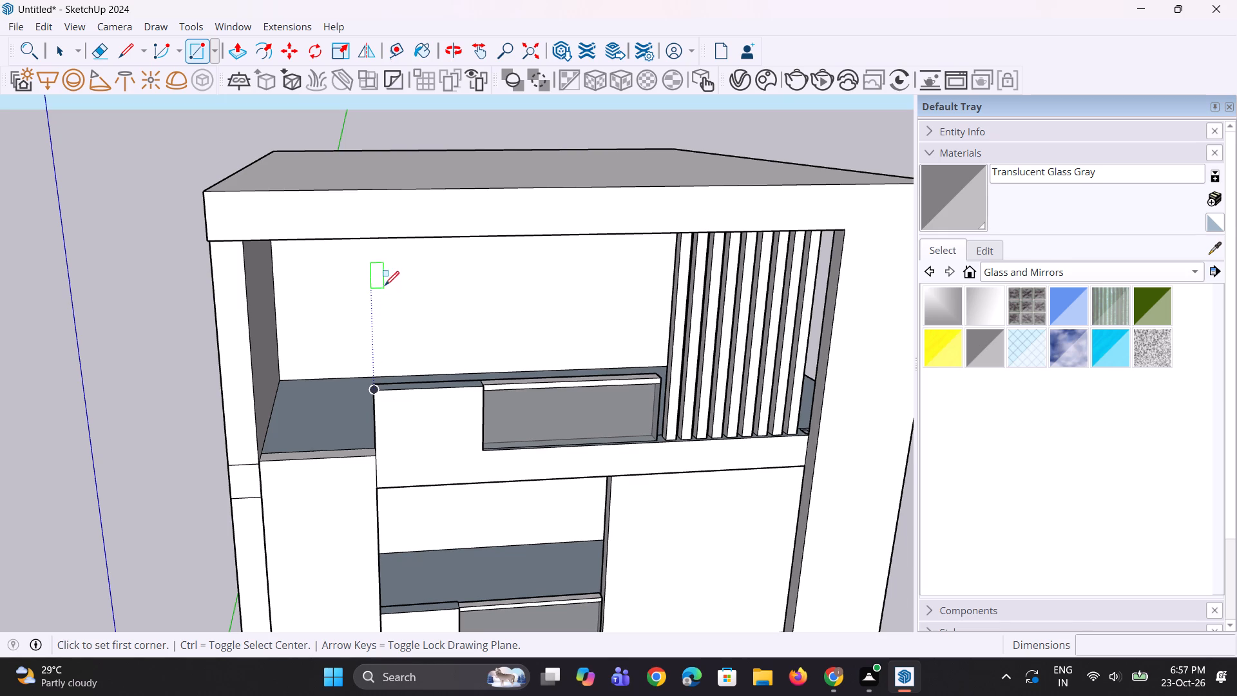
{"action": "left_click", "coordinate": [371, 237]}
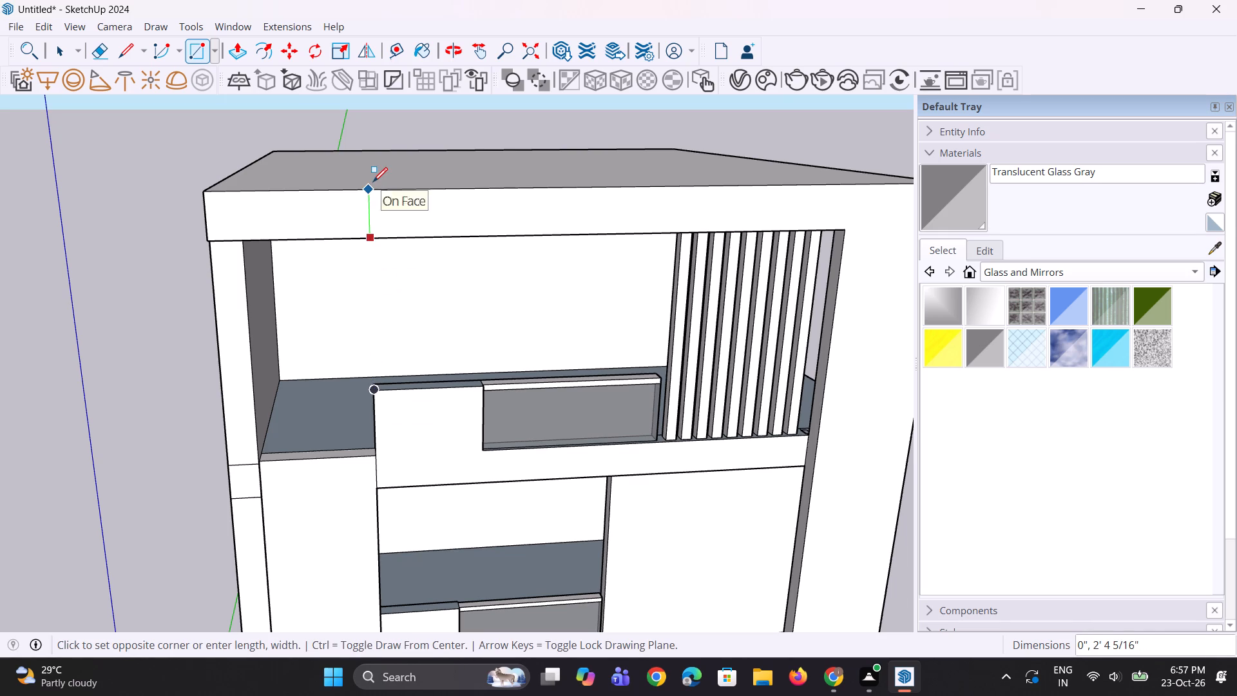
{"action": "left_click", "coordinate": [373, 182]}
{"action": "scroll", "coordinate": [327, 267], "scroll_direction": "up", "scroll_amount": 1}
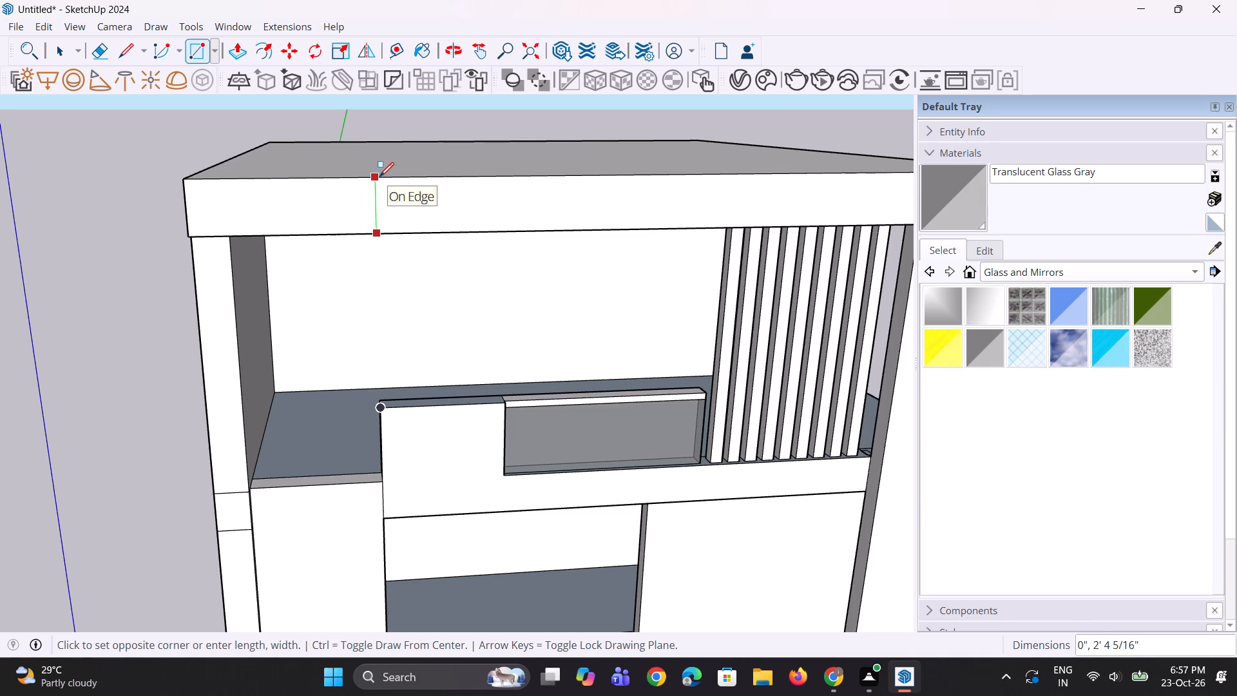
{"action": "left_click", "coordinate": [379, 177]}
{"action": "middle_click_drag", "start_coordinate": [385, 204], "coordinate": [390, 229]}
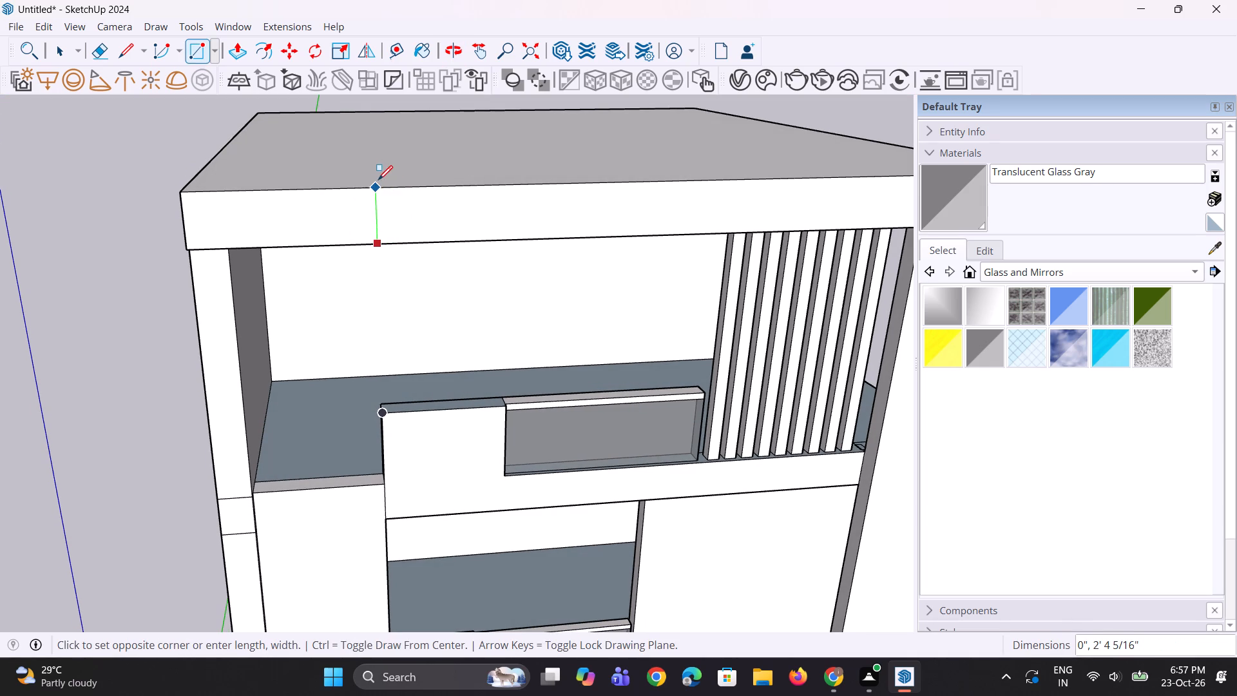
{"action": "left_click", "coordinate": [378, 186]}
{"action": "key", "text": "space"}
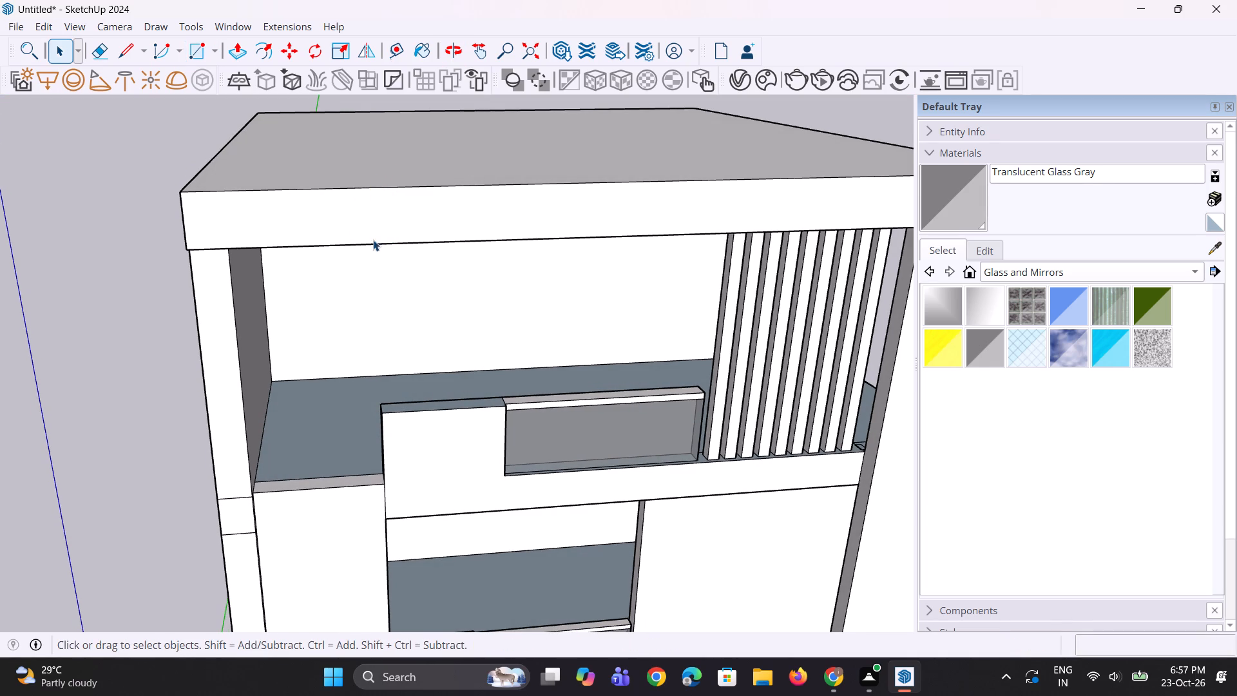
Draw a vertical line about 2' 4" long across the roof slab's front face, aligned with the upper parapet wall's open end.
{"action": "key", "text": "l"}
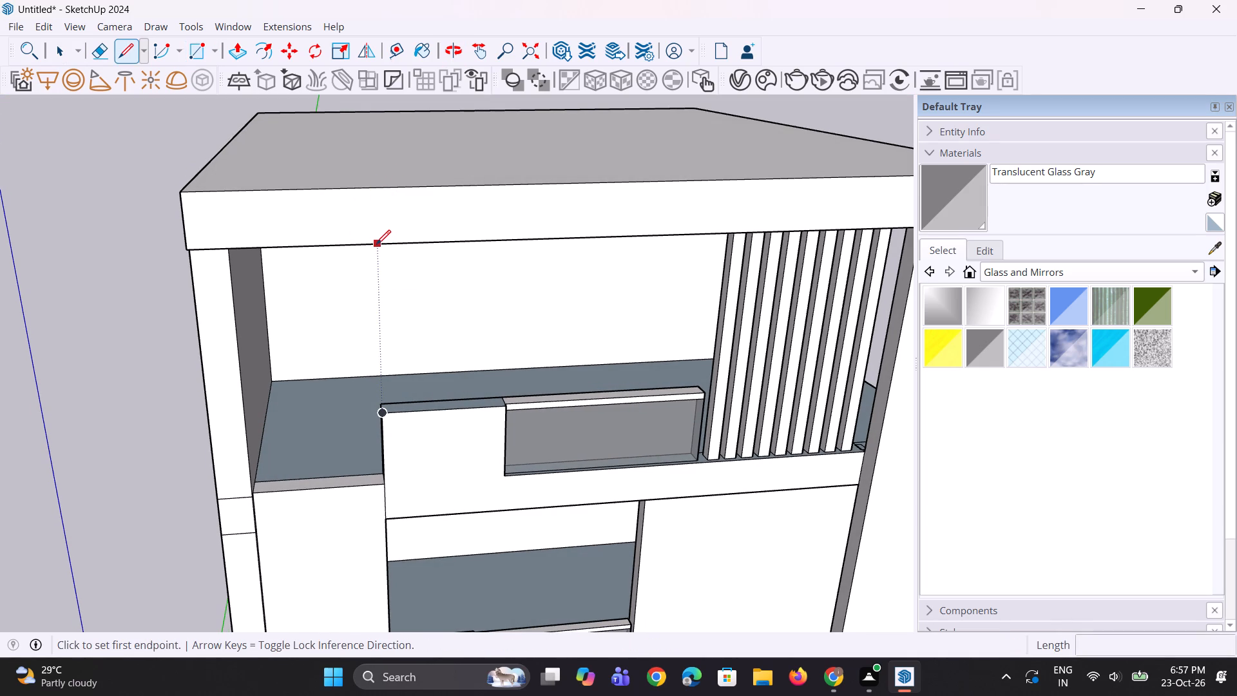
{"action": "left_click", "coordinate": [376, 244]}
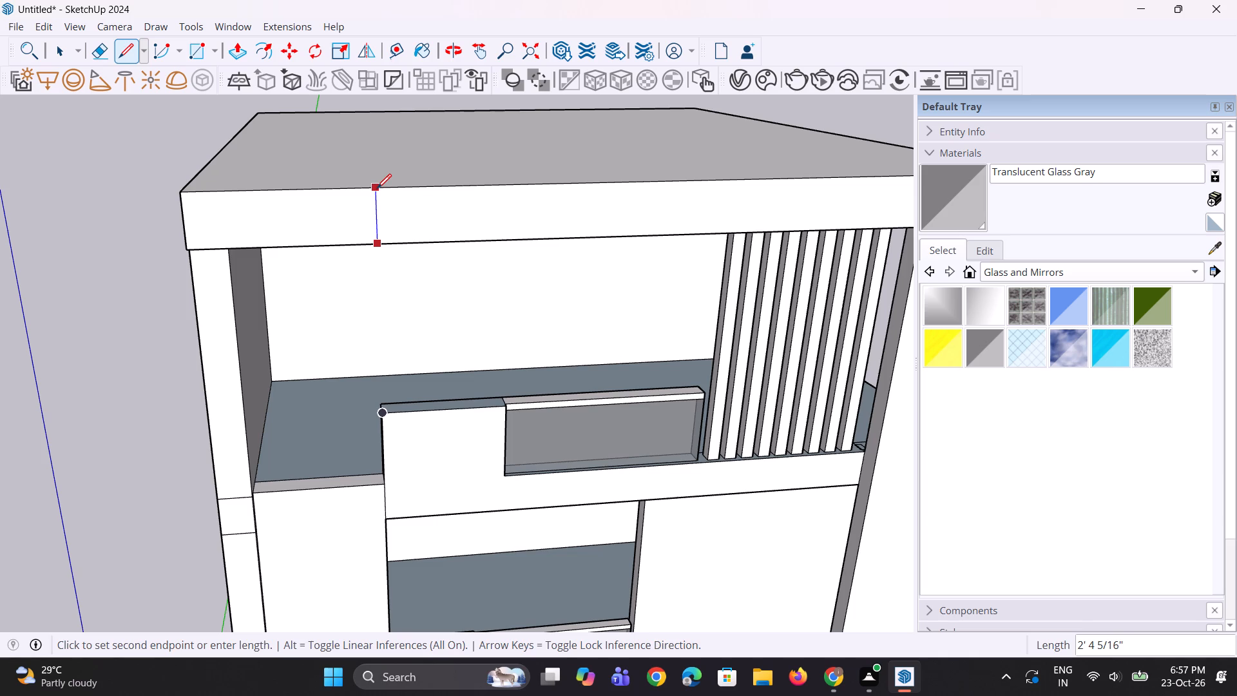
{"action": "left_click", "coordinate": [377, 188]}
{"action": "key", "text": "space"}
{"action": "key", "text": "space"}
Push the divided end portion of the roof slab's front face back by about 7' 6" to open the corner.
{"action": "scroll", "coordinate": [342, 300], "scroll_direction": "down", "scroll_amount": 4}
{"action": "scroll", "coordinate": [342, 306], "scroll_direction": "up", "scroll_amount": 1}
{"action": "middle_click_drag", "start_coordinate": [342, 306], "coordinate": [356, 197]}
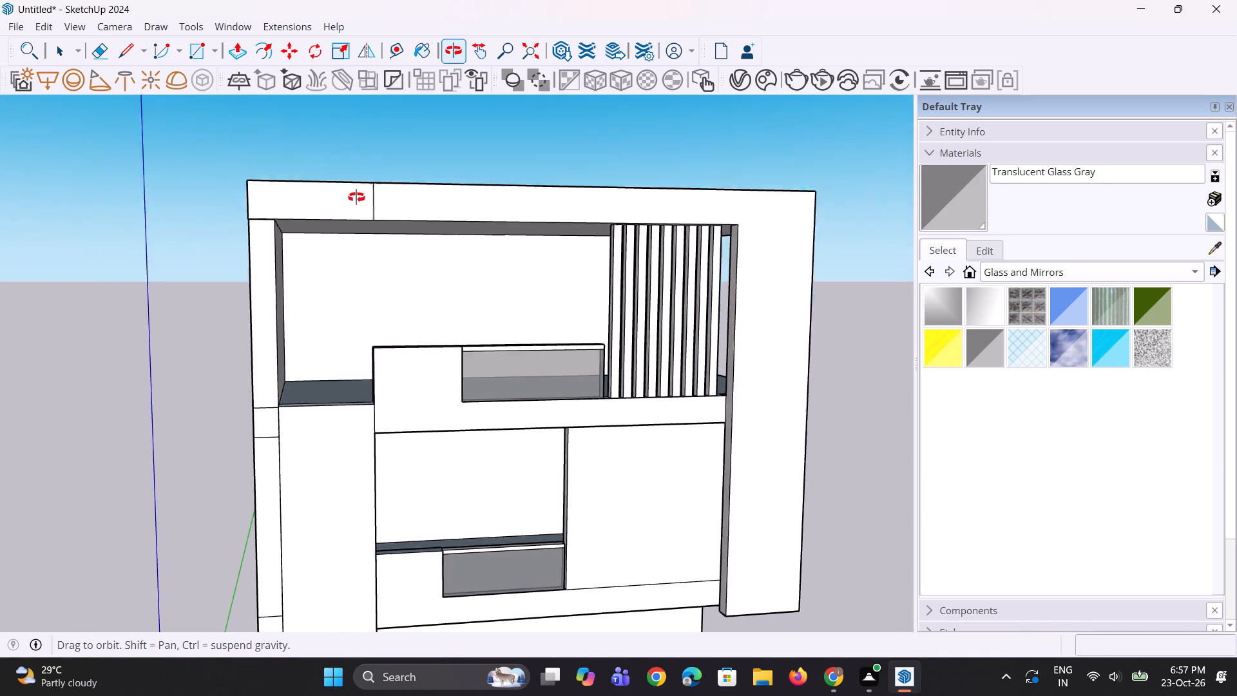
{"action": "middle_click_drag", "start_coordinate": [356, 197], "coordinate": [367, 343]}
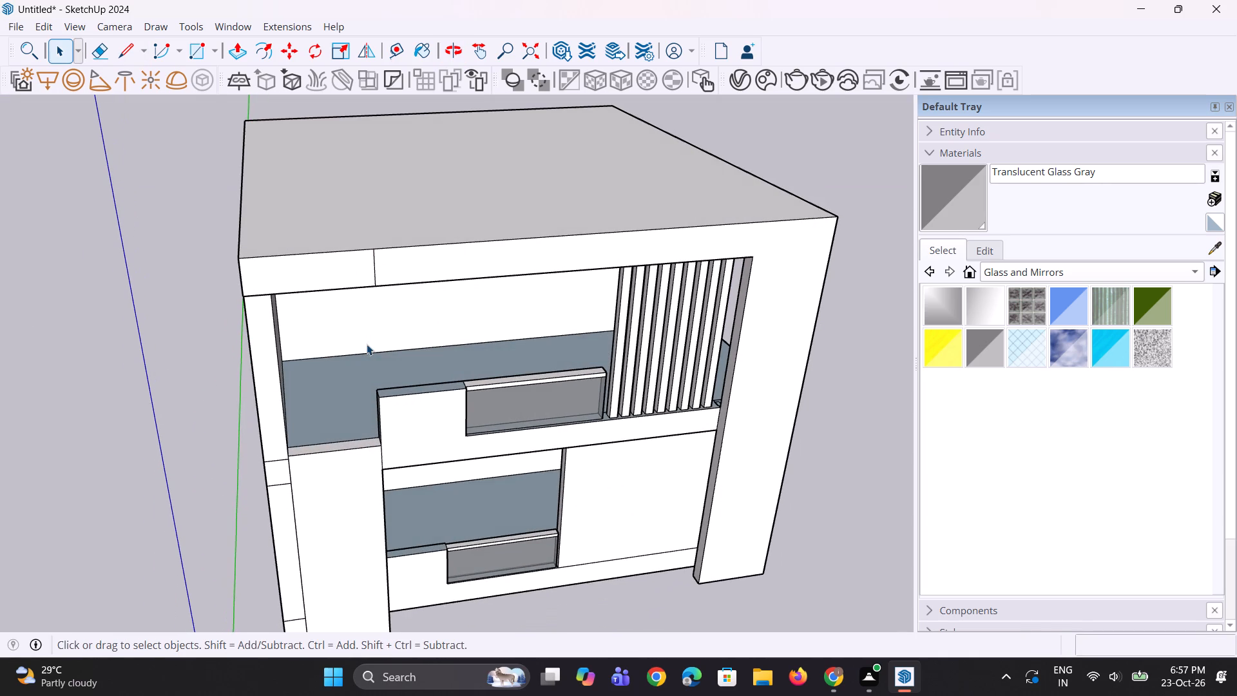
{"action": "scroll", "coordinate": [367, 344], "scroll_direction": "down", "scroll_amount": 3}
{"action": "middle_click_drag", "start_coordinate": [367, 344], "coordinate": [369, 380]}
{"action": "key", "text": "p"}
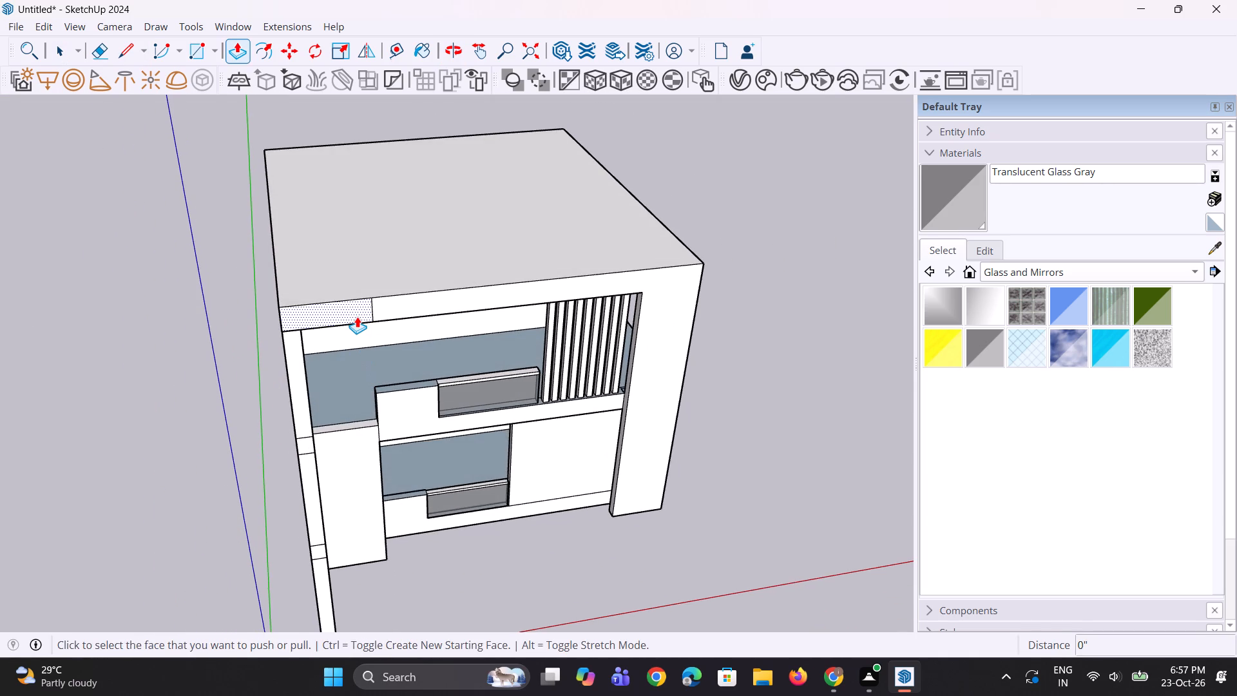
{"action": "left_click", "coordinate": [357, 316]}
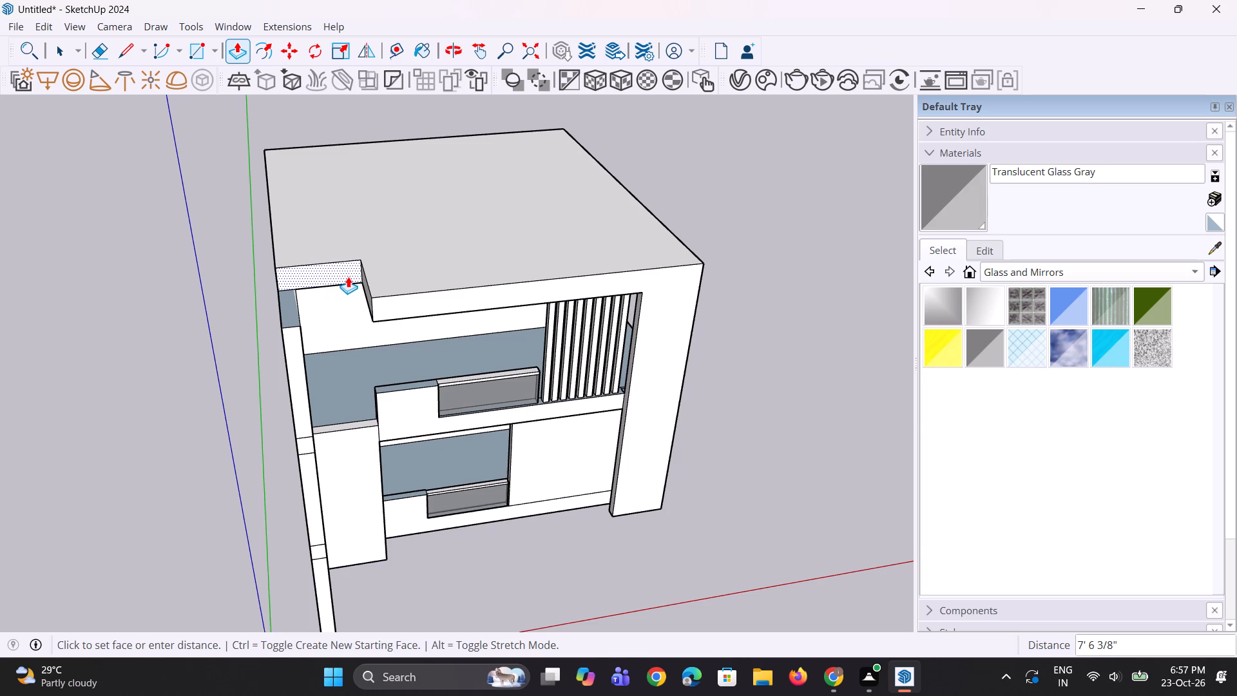
{"action": "left_click", "coordinate": [348, 276]}
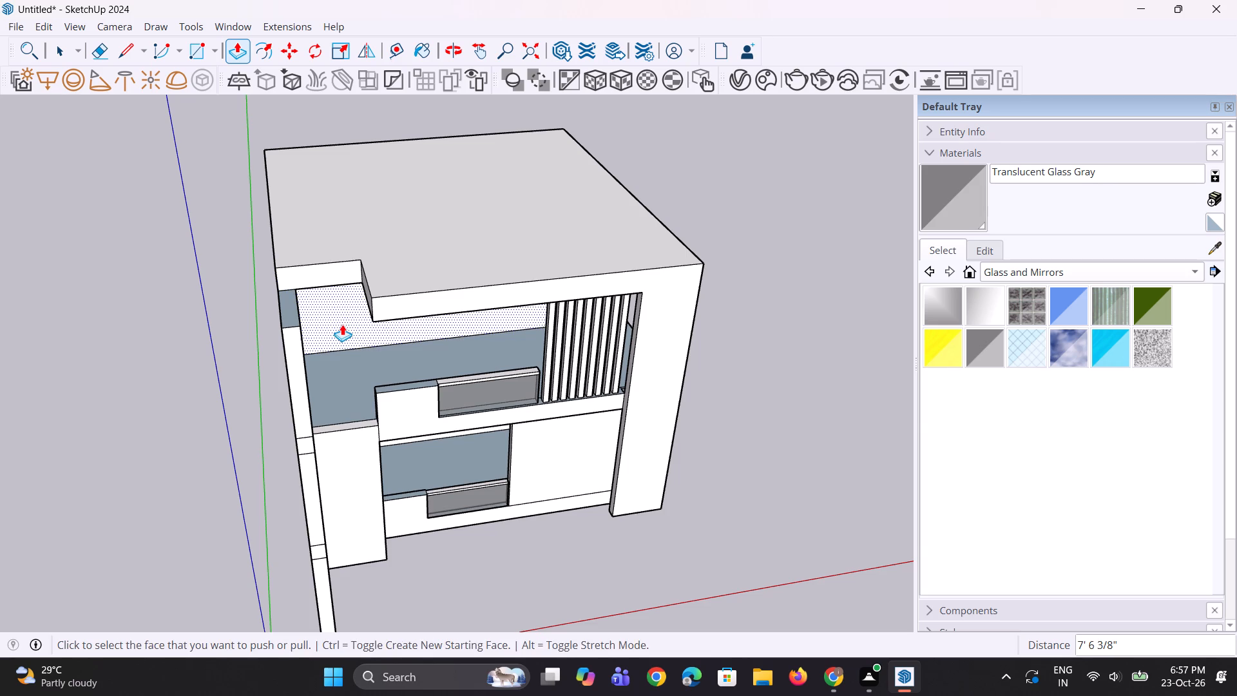
Copy the roof slab's front top edge about 7" inward across the roof surface.
{"action": "middle_click_drag", "start_coordinate": [342, 324], "coordinate": [341, 300]}
{"action": "left_click_drag", "start_coordinate": [342, 319], "coordinate": [342, 306]}
{"action": "scroll", "coordinate": [346, 300], "scroll_direction": "up", "scroll_amount": 5}
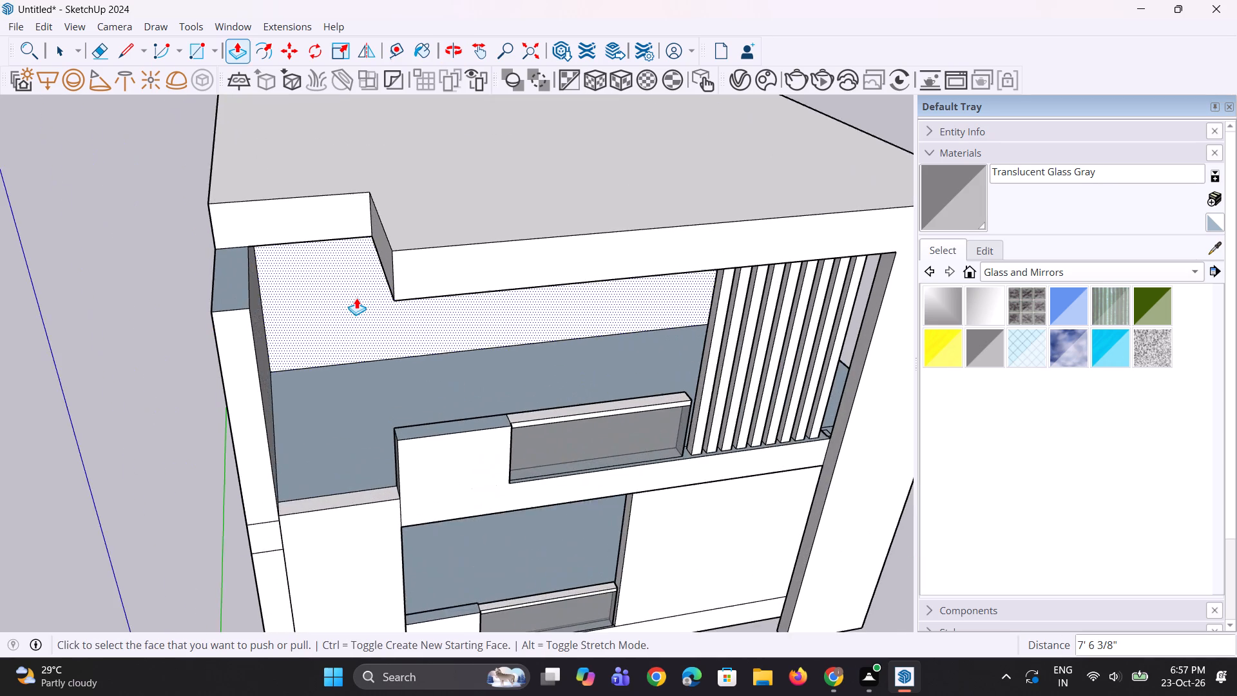
{"action": "middle_click_drag", "start_coordinate": [356, 298], "coordinate": [379, 299]}
{"action": "scroll", "coordinate": [379, 298], "scroll_direction": "up", "scroll_amount": 1}
{"action": "key", "text": "space"}
{"action": "key", "text": "space"}
{"action": "left_click", "coordinate": [490, 235]}
{"action": "middle_click_drag", "start_coordinate": [454, 255], "coordinate": [472, 290]}
{"action": "scroll", "coordinate": [472, 284], "scroll_direction": "up", "scroll_amount": 4}
{"action": "left_click", "coordinate": [465, 266]}
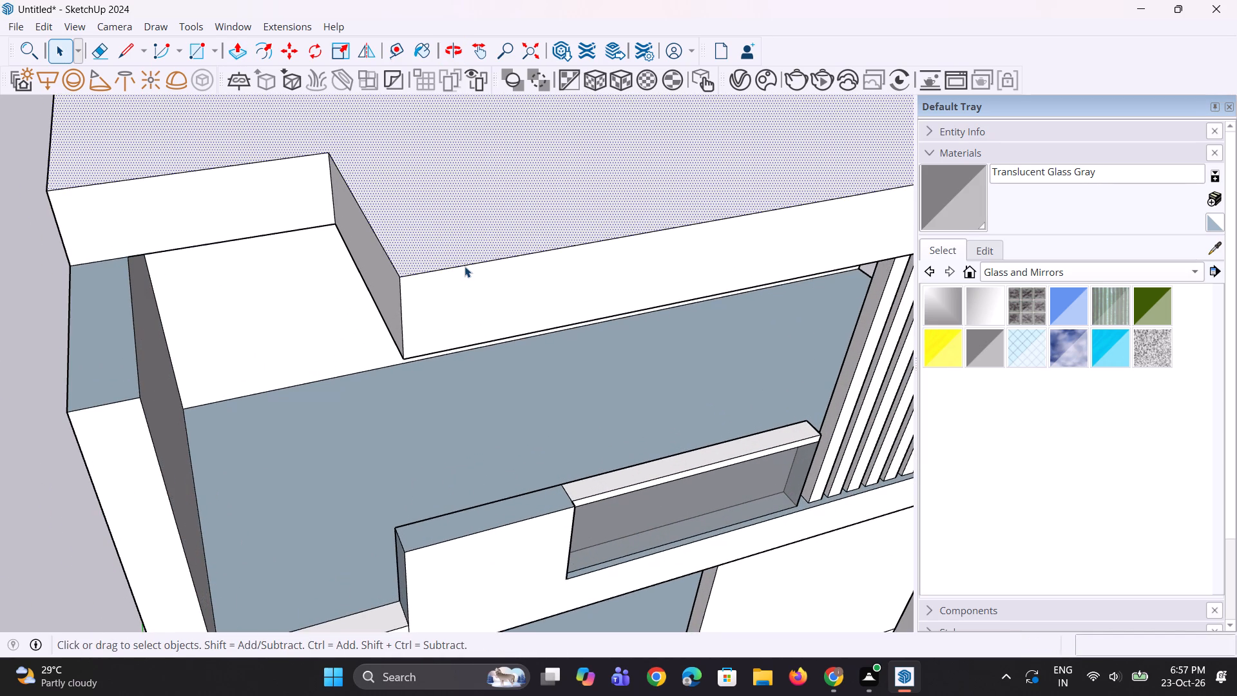
{"action": "scroll", "coordinate": [420, 278], "scroll_direction": "up", "scroll_amount": 1}
{"action": "key", "text": "m"}
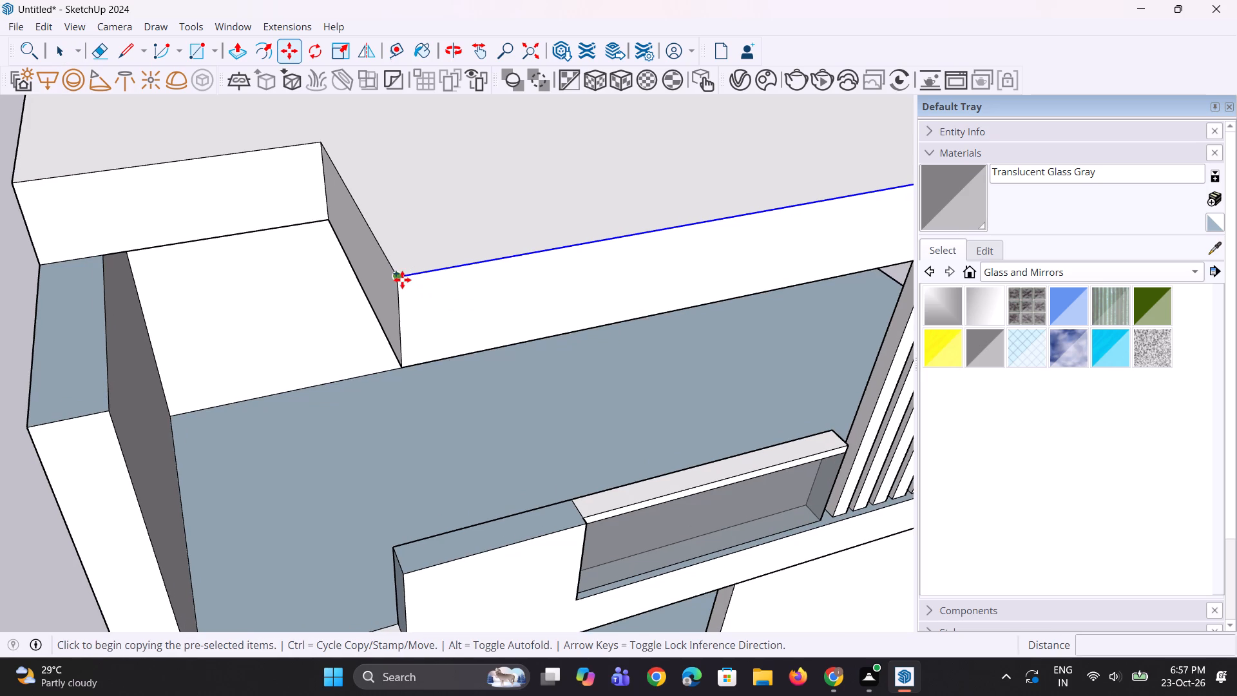
{"action": "left_click", "coordinate": [402, 280]}
{"action": "left_click", "coordinate": [397, 259]}
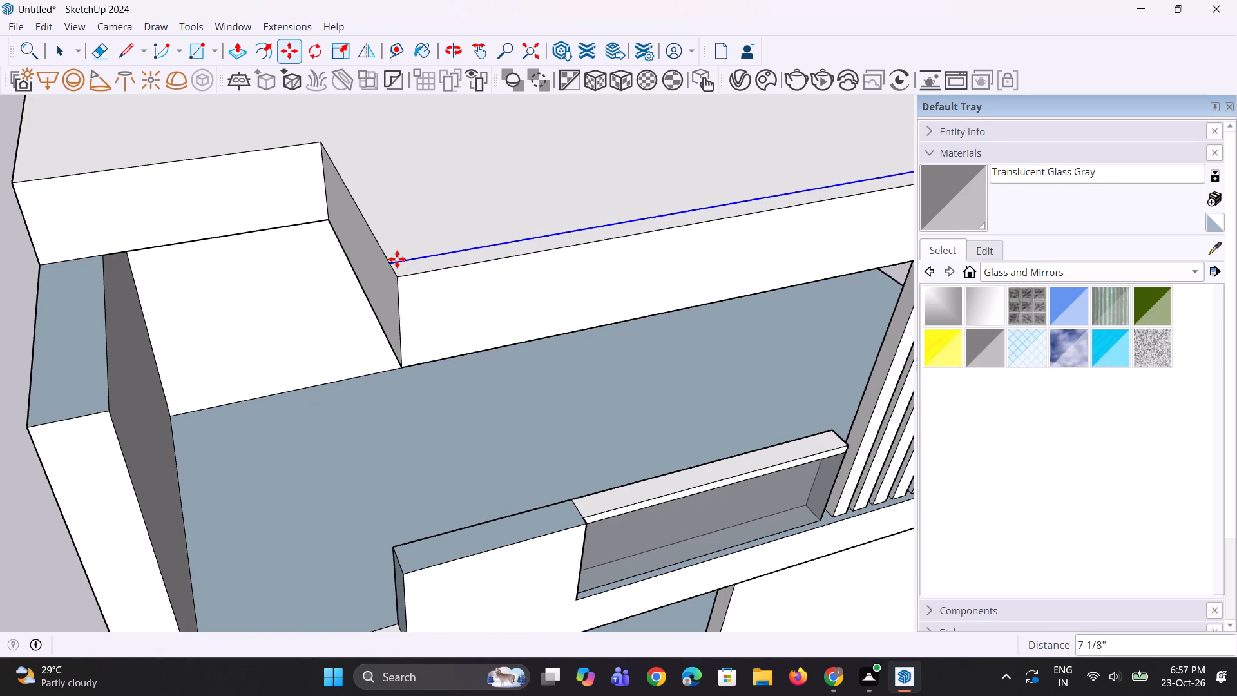
Raise the narrow strip along the roof's front edge by 8" as a new volume with Push/Pull.
{"action": "key", "text": "p"}
{"action": "left_click", "coordinate": [439, 265]}
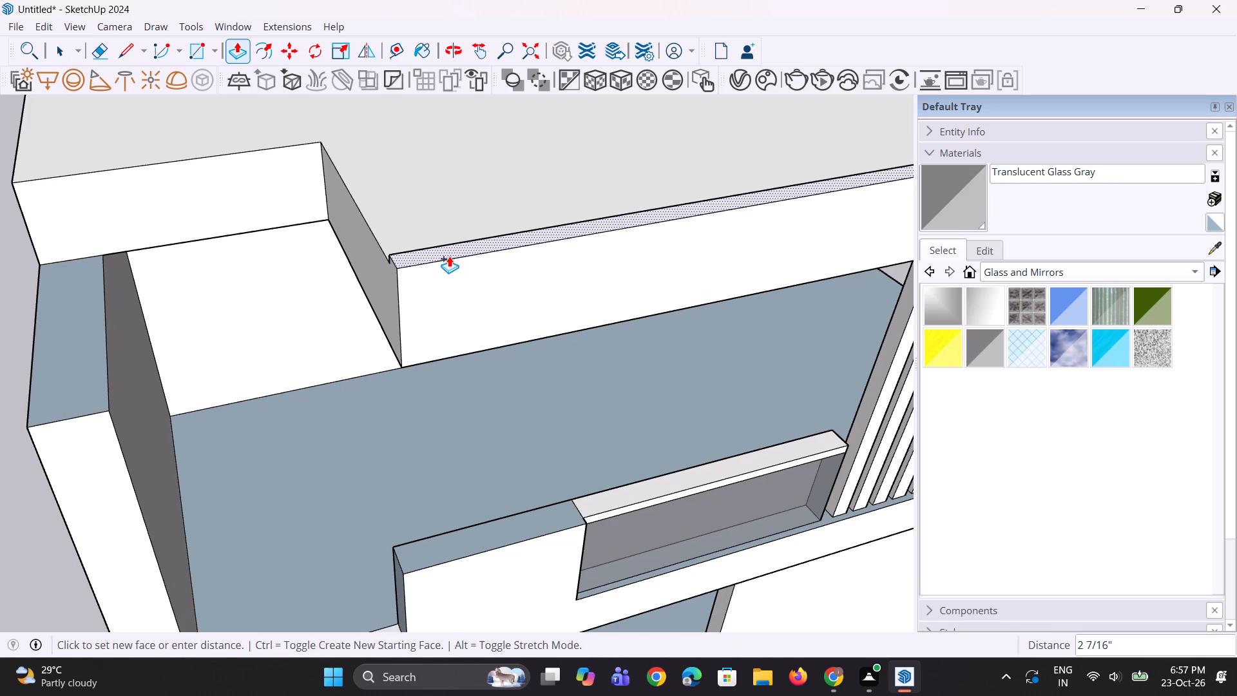
{"action": "left_click", "coordinate": [464, 237]}
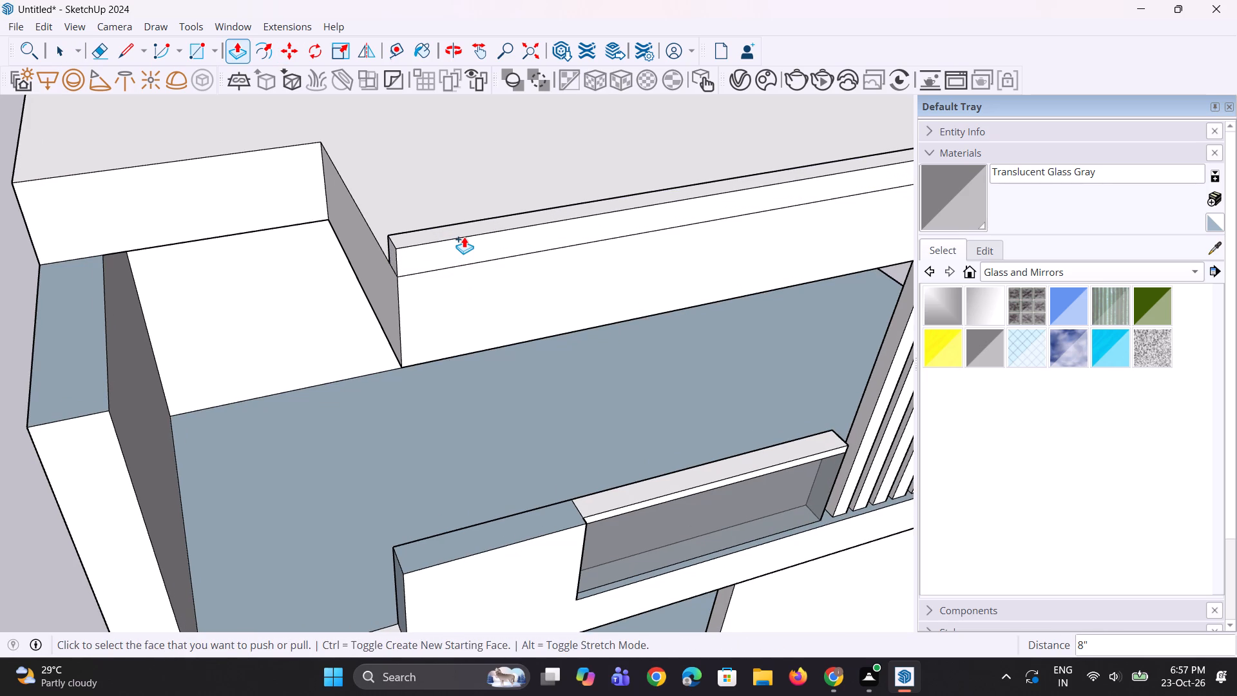
Thicken the raised front strip by pulling its inner face about 5 3/8" toward the roof.
{"action": "middle_click_drag", "start_coordinate": [423, 266], "coordinate": [653, 327]}
{"action": "scroll", "coordinate": [595, 298], "scroll_direction": "up", "scroll_amount": 3}
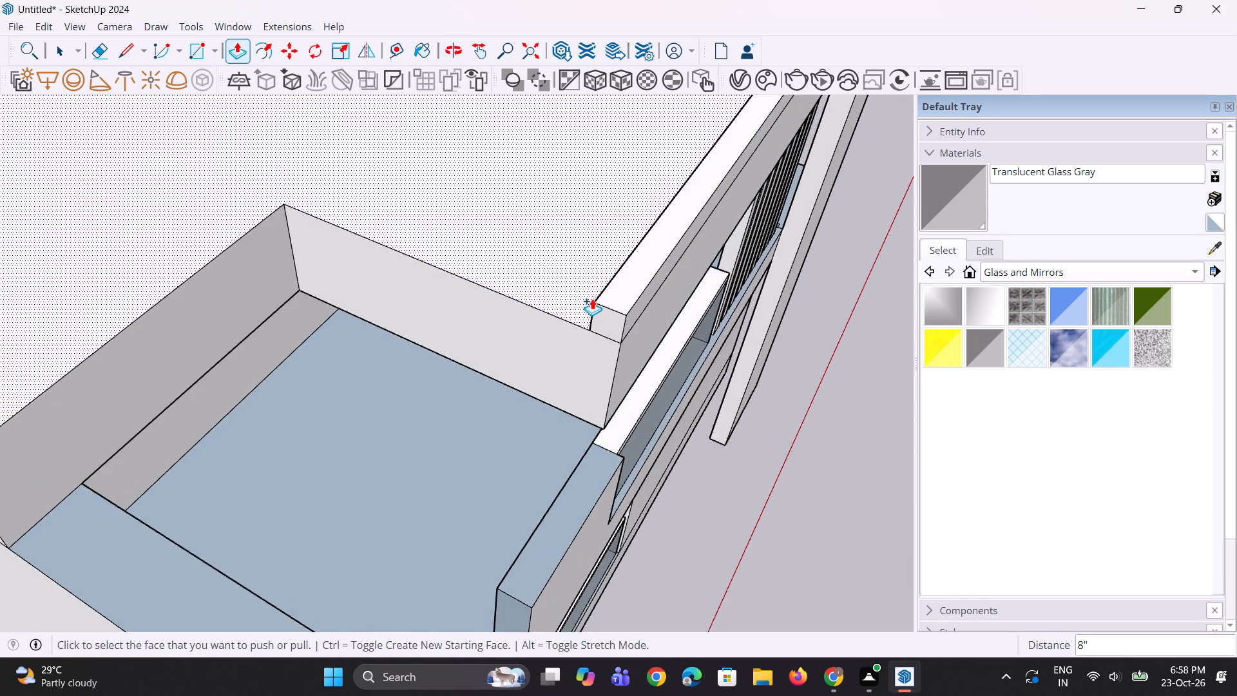
{"action": "scroll", "coordinate": [592, 298], "scroll_direction": "up", "scroll_amount": 1}
{"action": "middle_click_drag", "start_coordinate": [592, 298], "coordinate": [705, 308]}
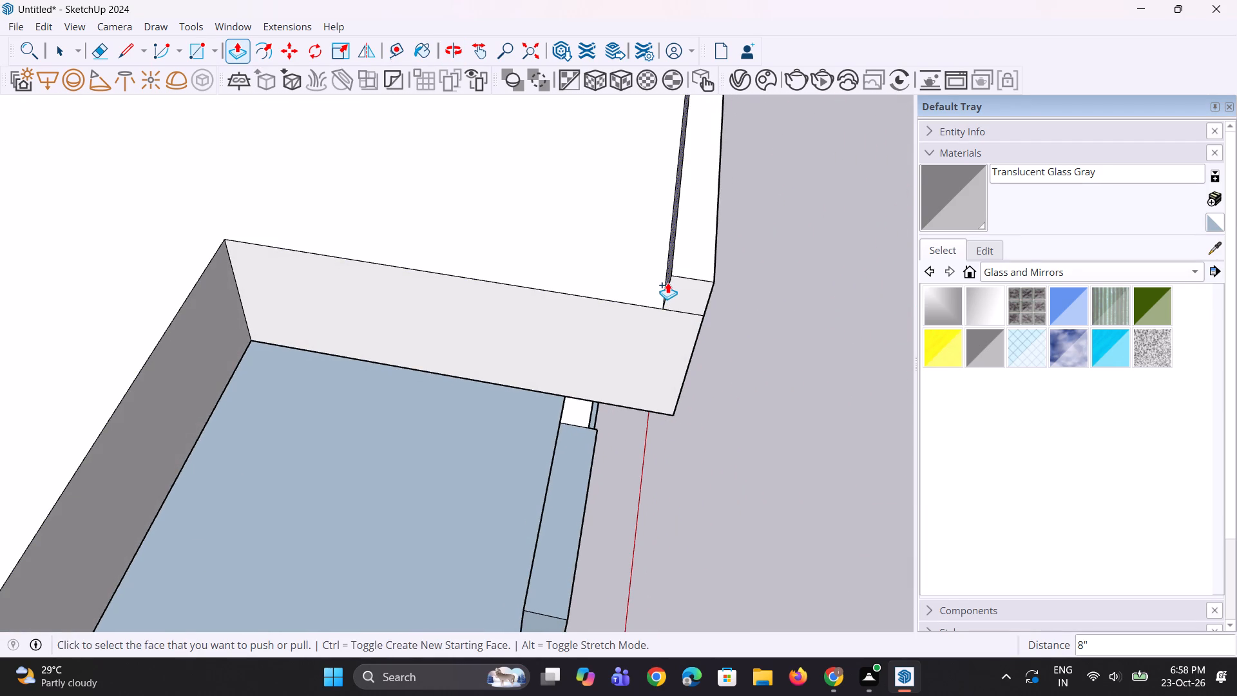
{"action": "left_click", "coordinate": [667, 282]}
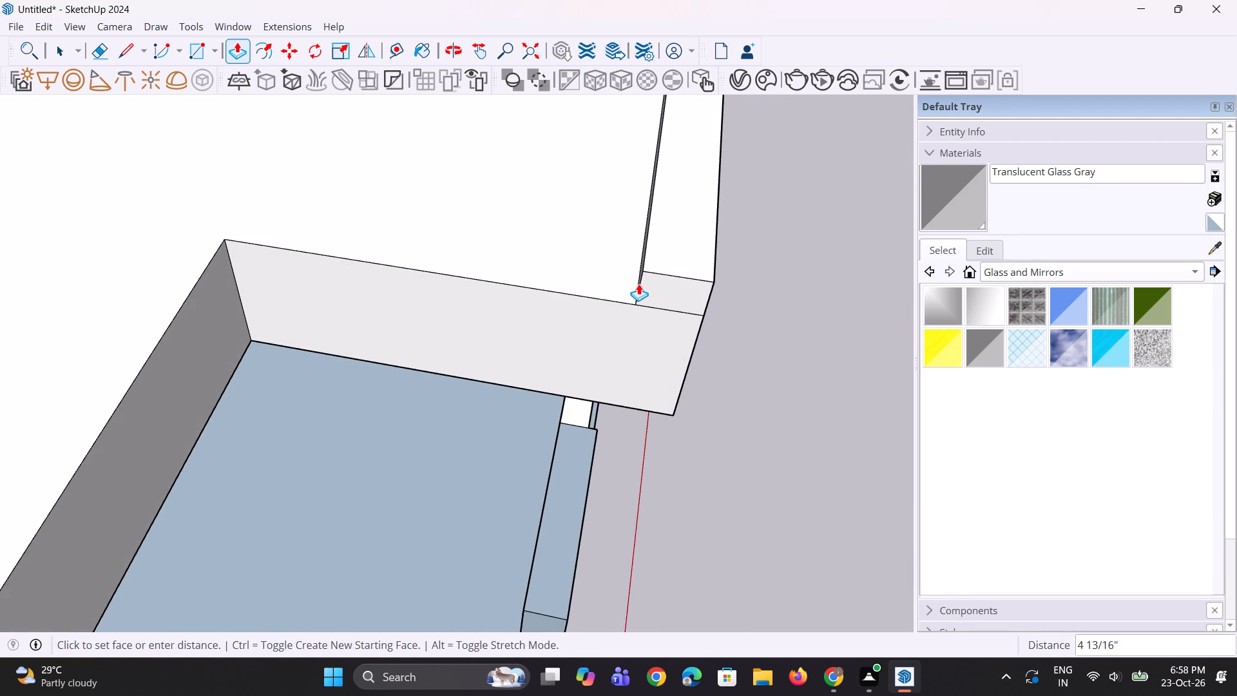
{"action": "left_click", "coordinate": [637, 284]}
Extend the raised strip's end face about 6' 2 3/4" across the open roof corner to the side wall.
{"action": "scroll", "coordinate": [524, 343], "scroll_direction": "down", "scroll_amount": 4}
{"action": "middle_click_drag", "start_coordinate": [642, 325], "coordinate": [359, 242]}
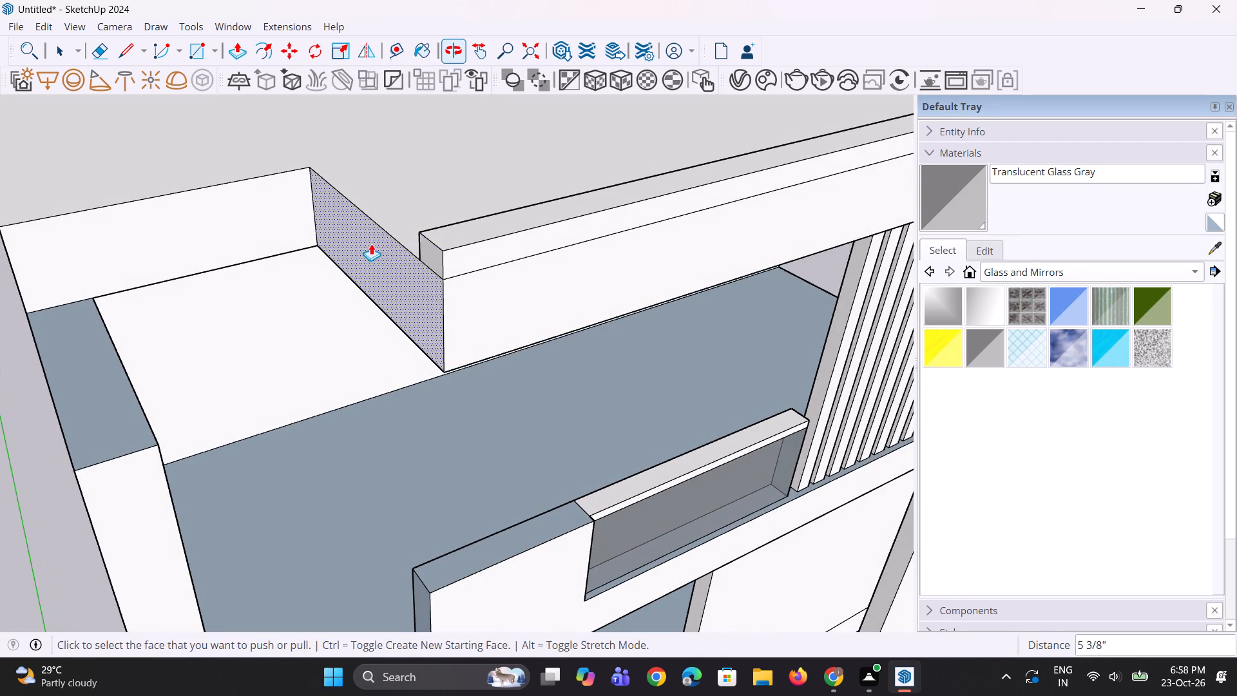
{"action": "left_click", "coordinate": [433, 251]}
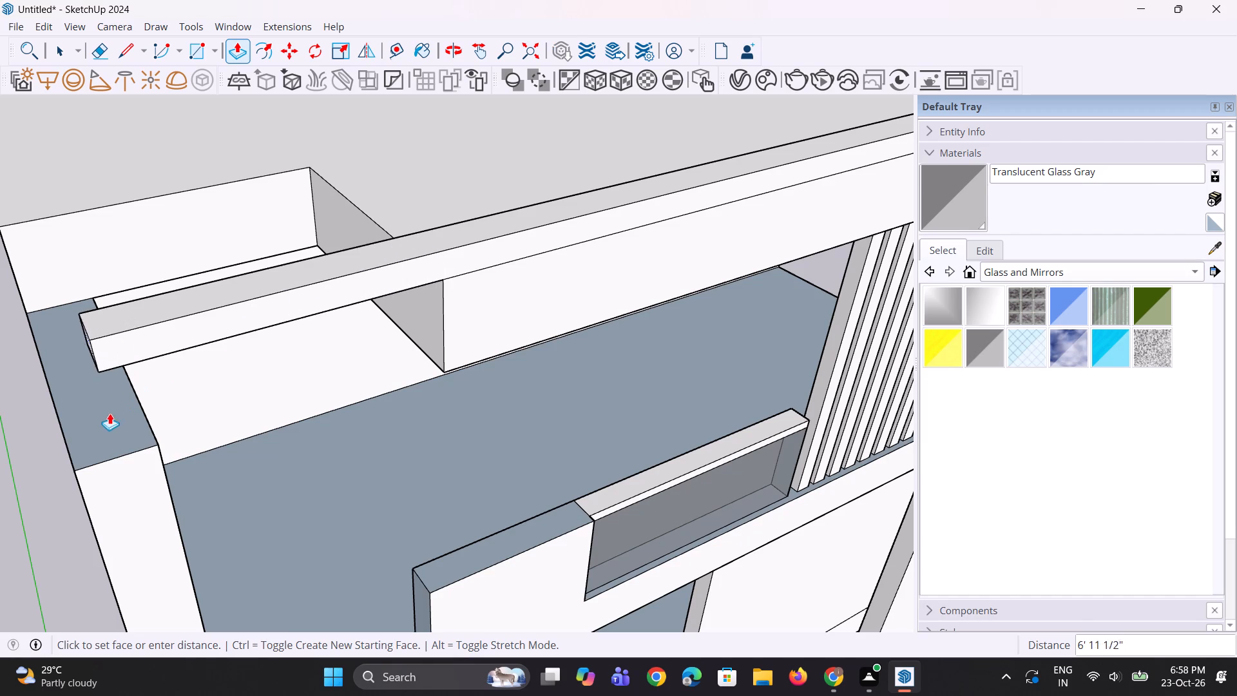
{"action": "left_click", "coordinate": [164, 444]}
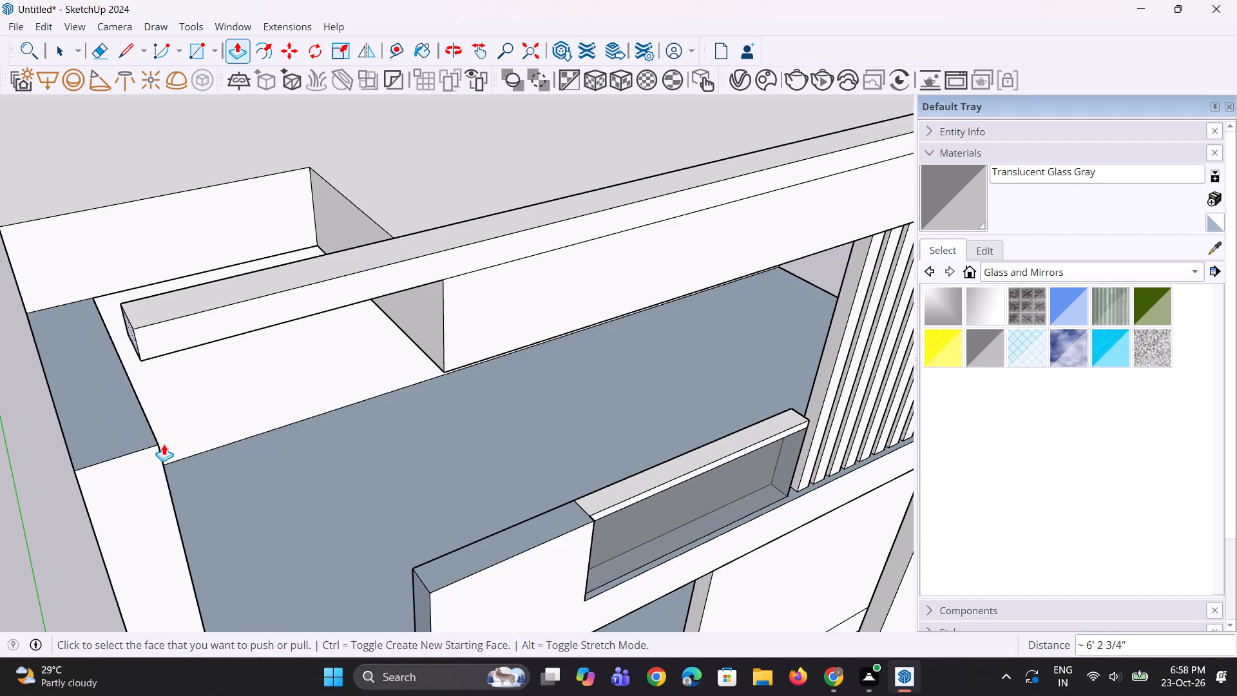
Raise the side wall's top face by about 2' 4" to match the roof slab's top level.
{"action": "middle_click_drag", "start_coordinate": [164, 444], "coordinate": [117, 423]}
{"action": "scroll", "coordinate": [59, 362], "scroll_direction": "up", "scroll_amount": 1}
{"action": "left_click", "coordinate": [43, 339]}
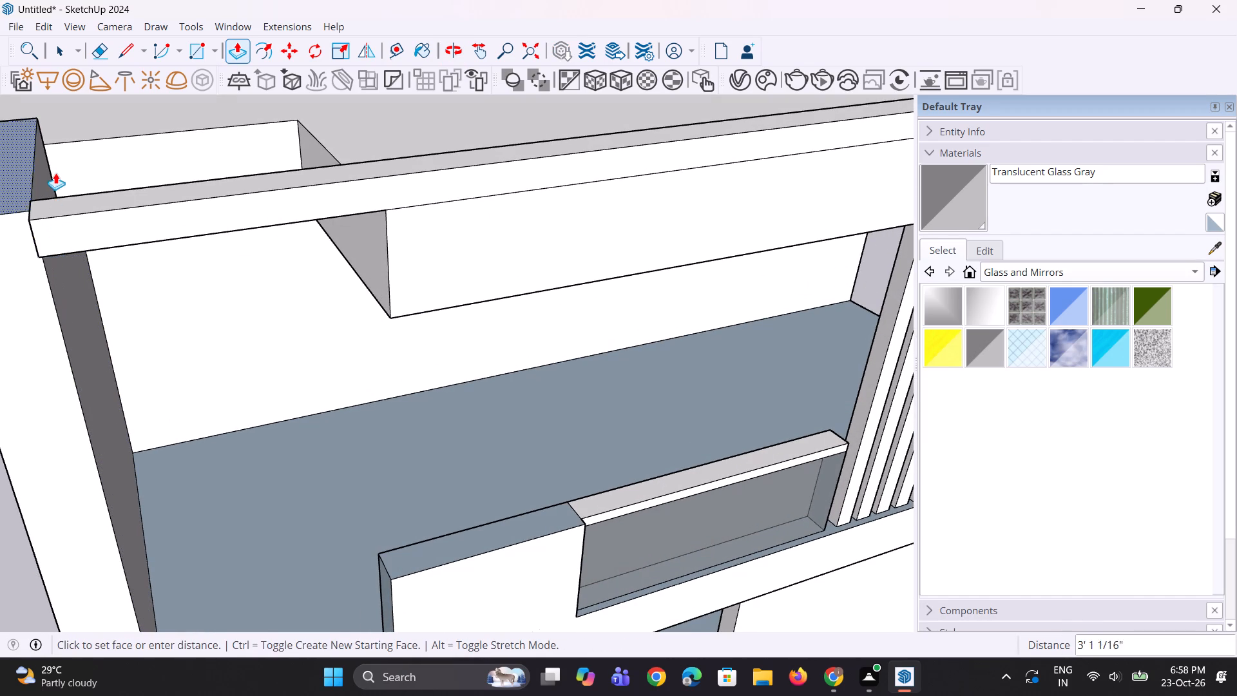
{"action": "left_click", "coordinate": [133, 133]}
Widen the roof-edge beam by pulling its inner face about 1' 2 3/8" toward the roof.
{"action": "scroll", "coordinate": [157, 260], "scroll_direction": "down", "scroll_amount": 5}
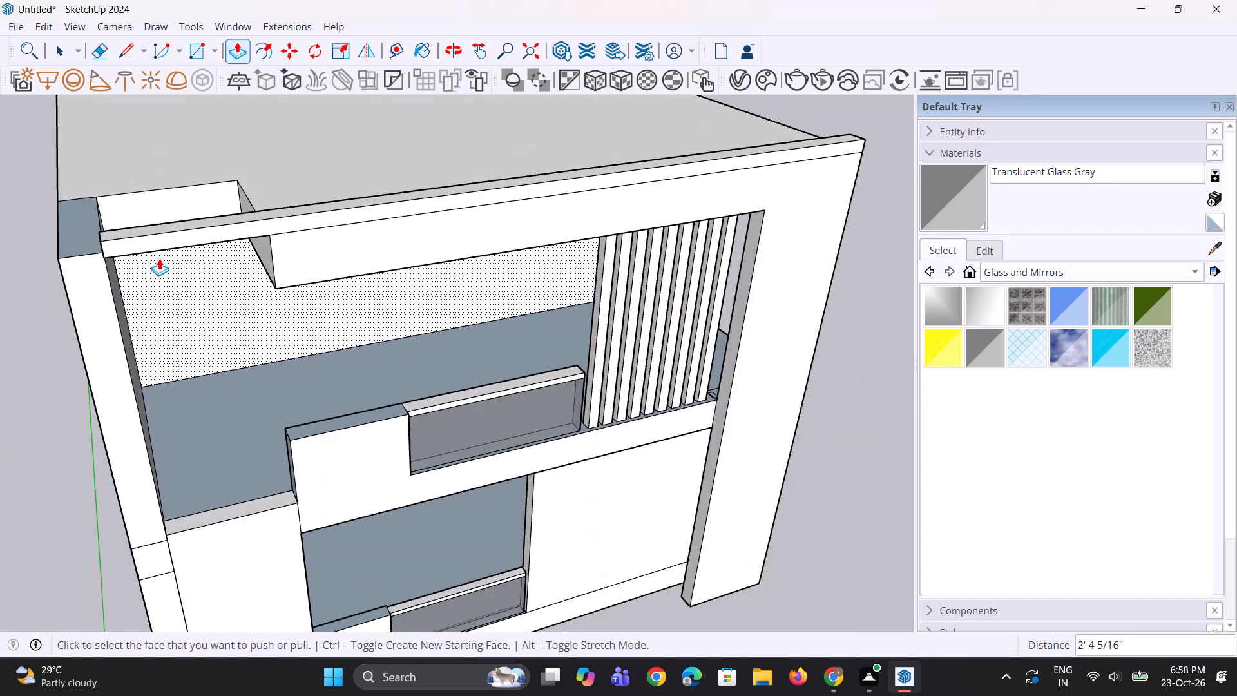
{"action": "middle_click_drag", "start_coordinate": [159, 258], "coordinate": [126, 176]}
{"action": "scroll", "coordinate": [131, 176], "scroll_direction": "down", "scroll_amount": 3}
{"action": "middle_click_drag", "start_coordinate": [152, 256], "coordinate": [168, 325]}
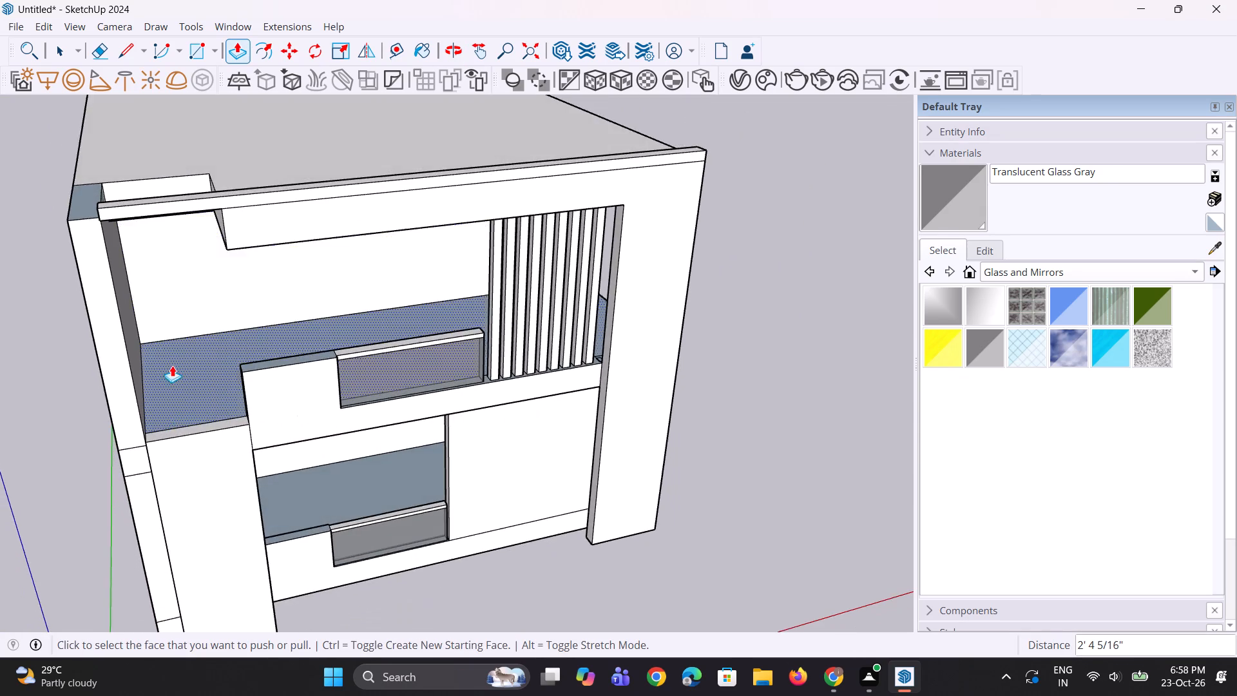
{"action": "scroll", "coordinate": [176, 412], "scroll_direction": "up", "scroll_amount": 3}
{"action": "scroll", "coordinate": [121, 262], "scroll_direction": "down", "scroll_amount": 5}
{"action": "middle_click_drag", "start_coordinate": [123, 260], "coordinate": [254, 285]}
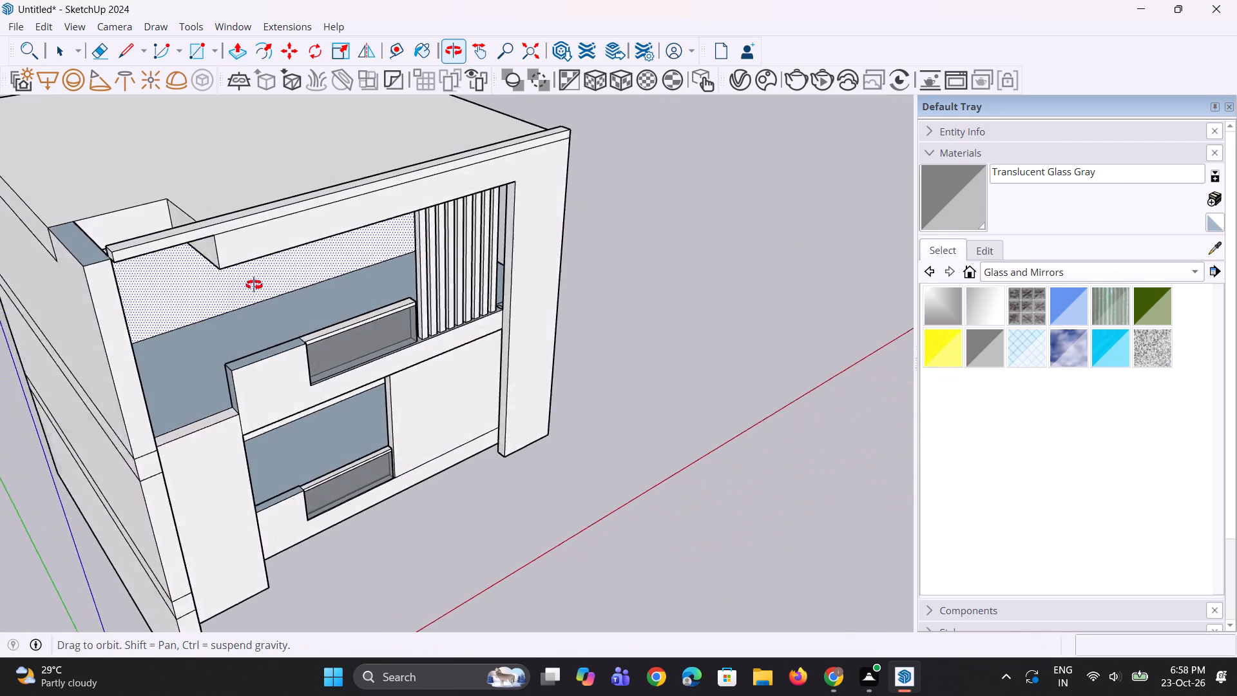
{"action": "middle_click_drag", "start_coordinate": [254, 285], "coordinate": [680, 304]}
{"action": "scroll", "coordinate": [634, 331], "scroll_direction": "up", "scroll_amount": 2}
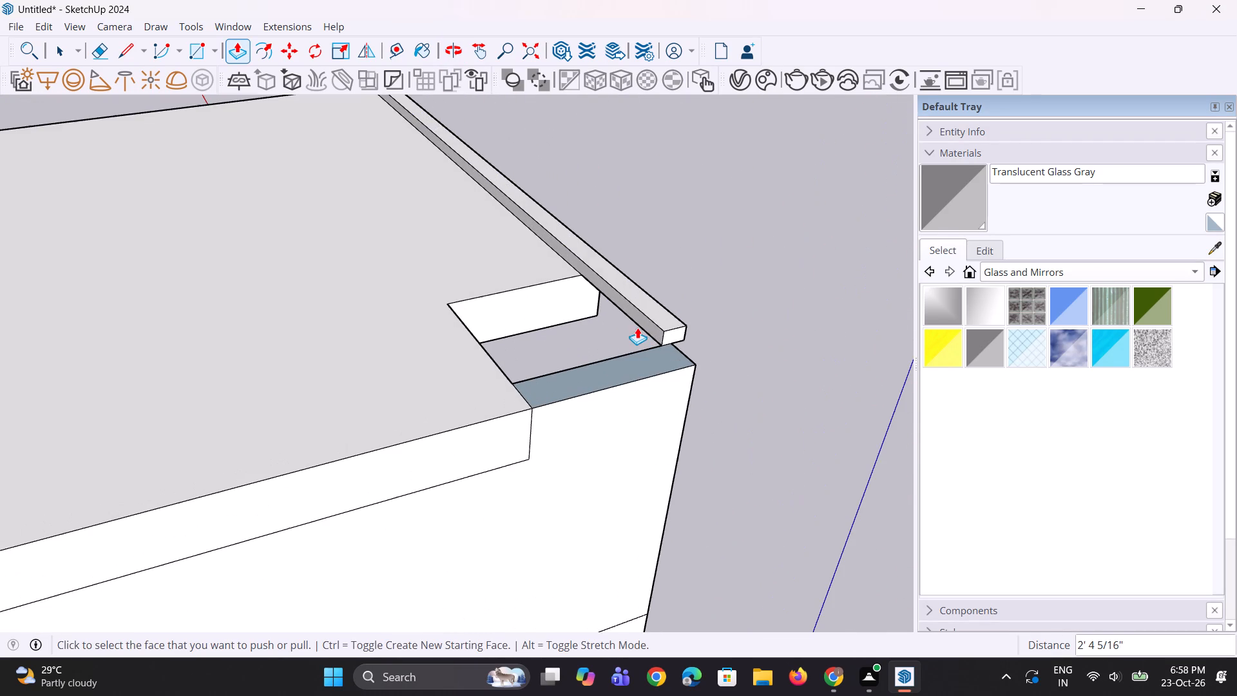
{"action": "left_click", "coordinate": [641, 324]}
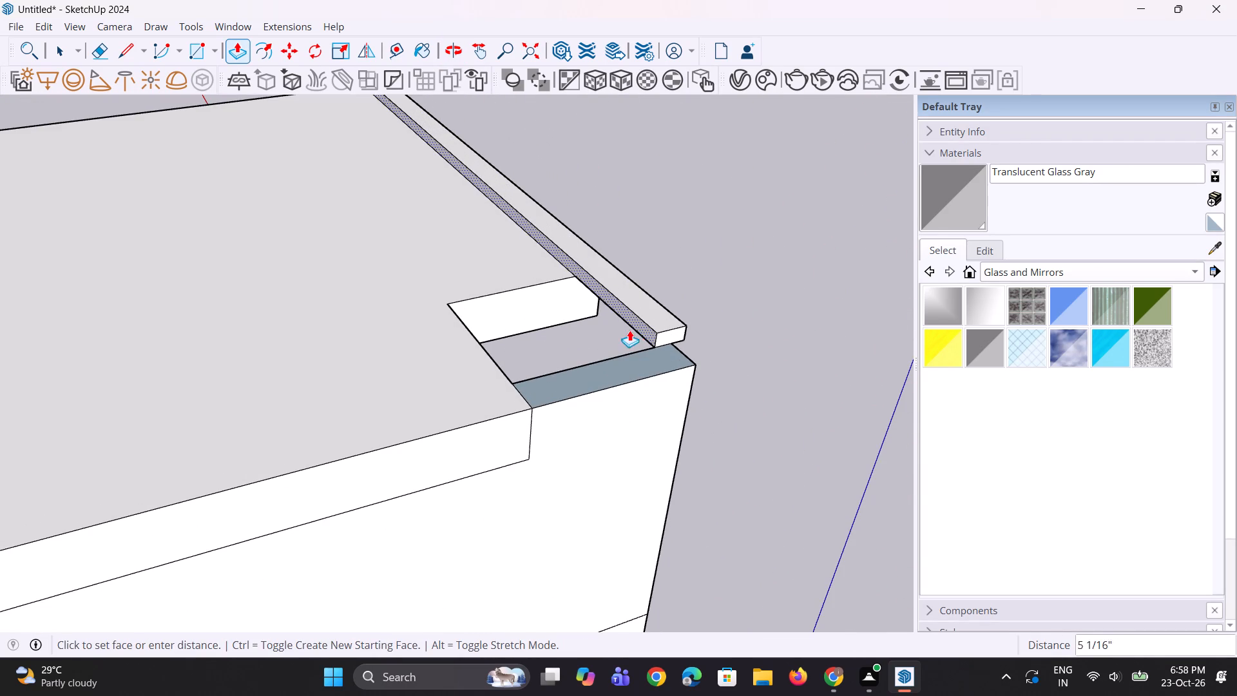
{"action": "left_click", "coordinate": [617, 334]}
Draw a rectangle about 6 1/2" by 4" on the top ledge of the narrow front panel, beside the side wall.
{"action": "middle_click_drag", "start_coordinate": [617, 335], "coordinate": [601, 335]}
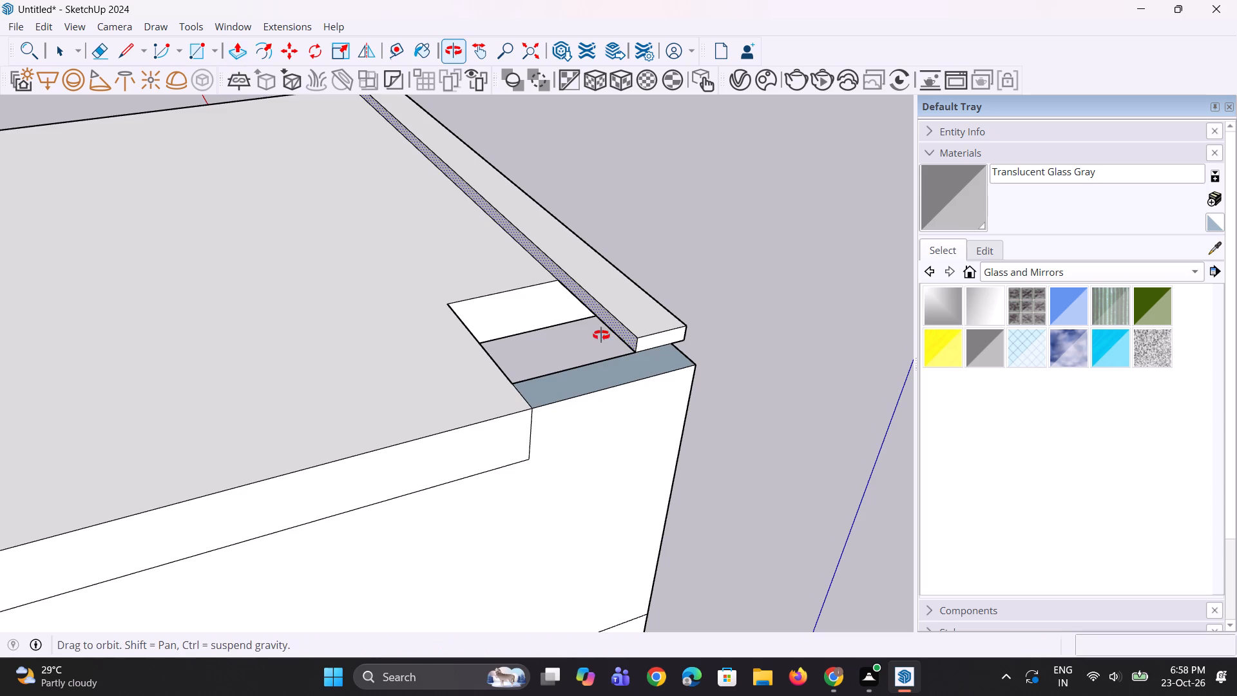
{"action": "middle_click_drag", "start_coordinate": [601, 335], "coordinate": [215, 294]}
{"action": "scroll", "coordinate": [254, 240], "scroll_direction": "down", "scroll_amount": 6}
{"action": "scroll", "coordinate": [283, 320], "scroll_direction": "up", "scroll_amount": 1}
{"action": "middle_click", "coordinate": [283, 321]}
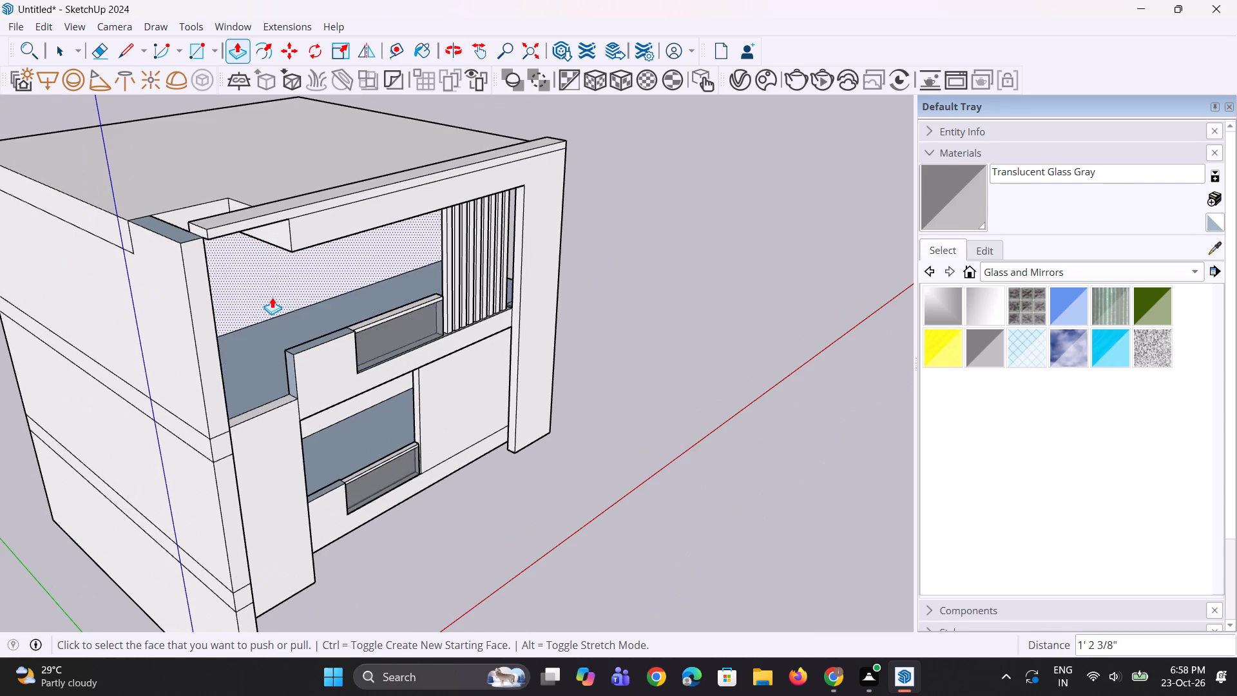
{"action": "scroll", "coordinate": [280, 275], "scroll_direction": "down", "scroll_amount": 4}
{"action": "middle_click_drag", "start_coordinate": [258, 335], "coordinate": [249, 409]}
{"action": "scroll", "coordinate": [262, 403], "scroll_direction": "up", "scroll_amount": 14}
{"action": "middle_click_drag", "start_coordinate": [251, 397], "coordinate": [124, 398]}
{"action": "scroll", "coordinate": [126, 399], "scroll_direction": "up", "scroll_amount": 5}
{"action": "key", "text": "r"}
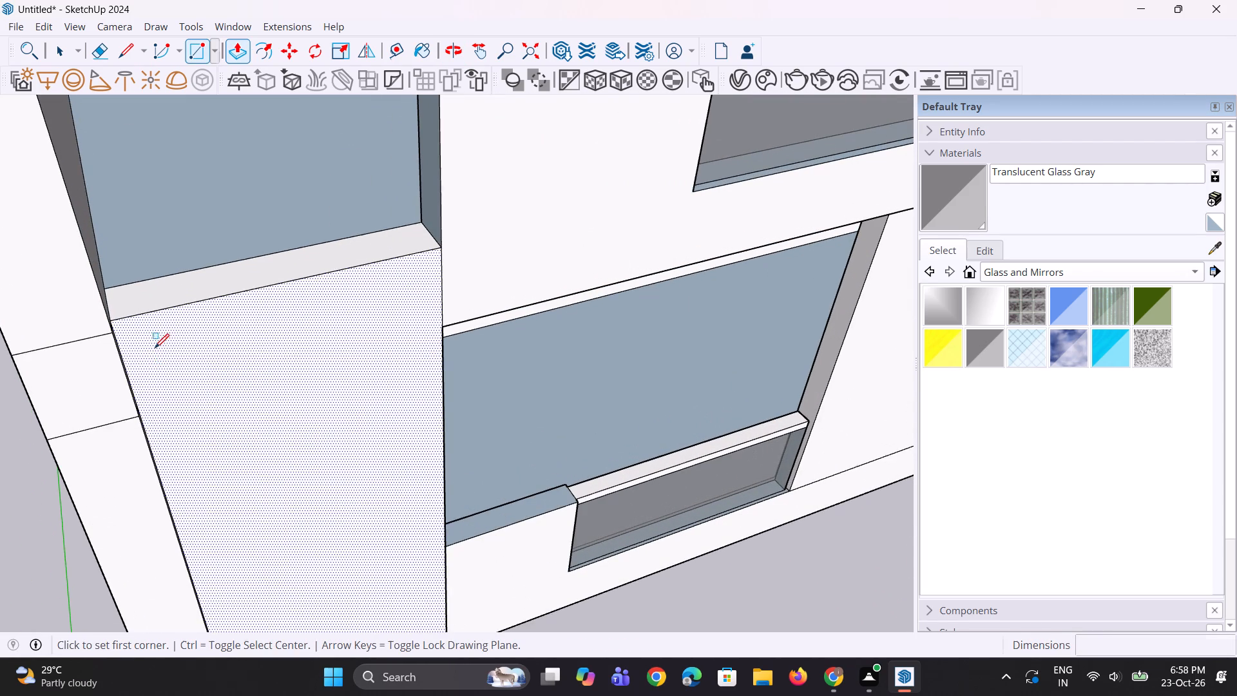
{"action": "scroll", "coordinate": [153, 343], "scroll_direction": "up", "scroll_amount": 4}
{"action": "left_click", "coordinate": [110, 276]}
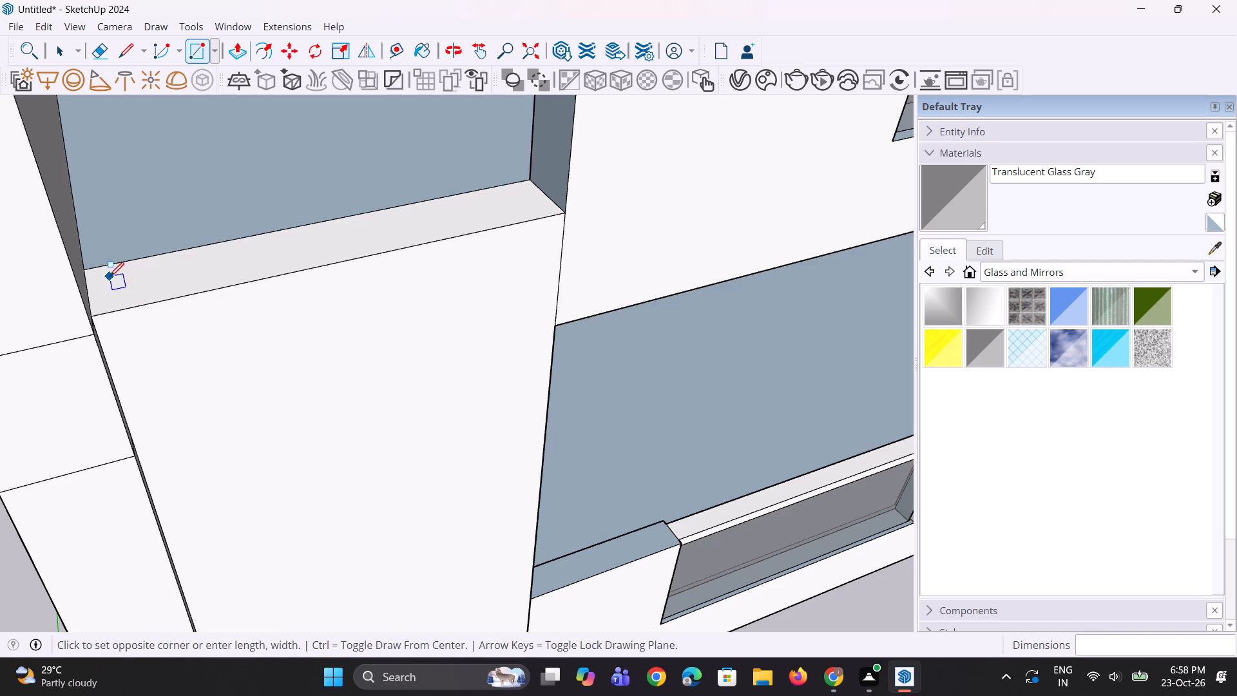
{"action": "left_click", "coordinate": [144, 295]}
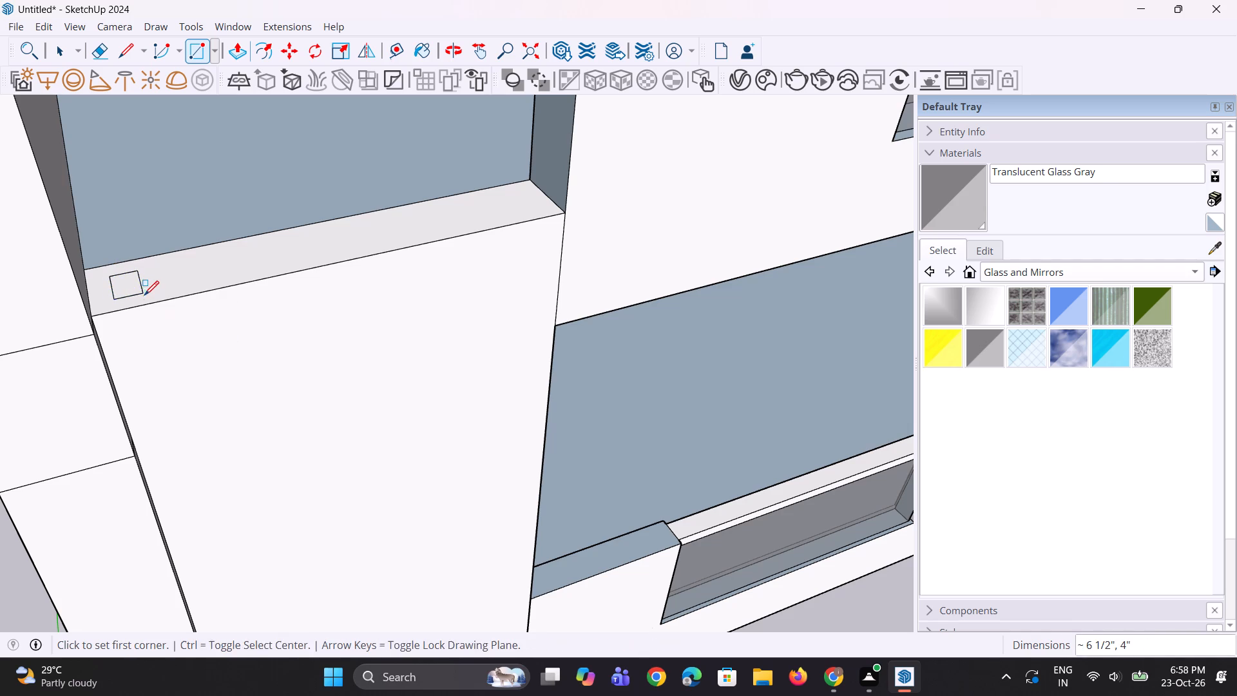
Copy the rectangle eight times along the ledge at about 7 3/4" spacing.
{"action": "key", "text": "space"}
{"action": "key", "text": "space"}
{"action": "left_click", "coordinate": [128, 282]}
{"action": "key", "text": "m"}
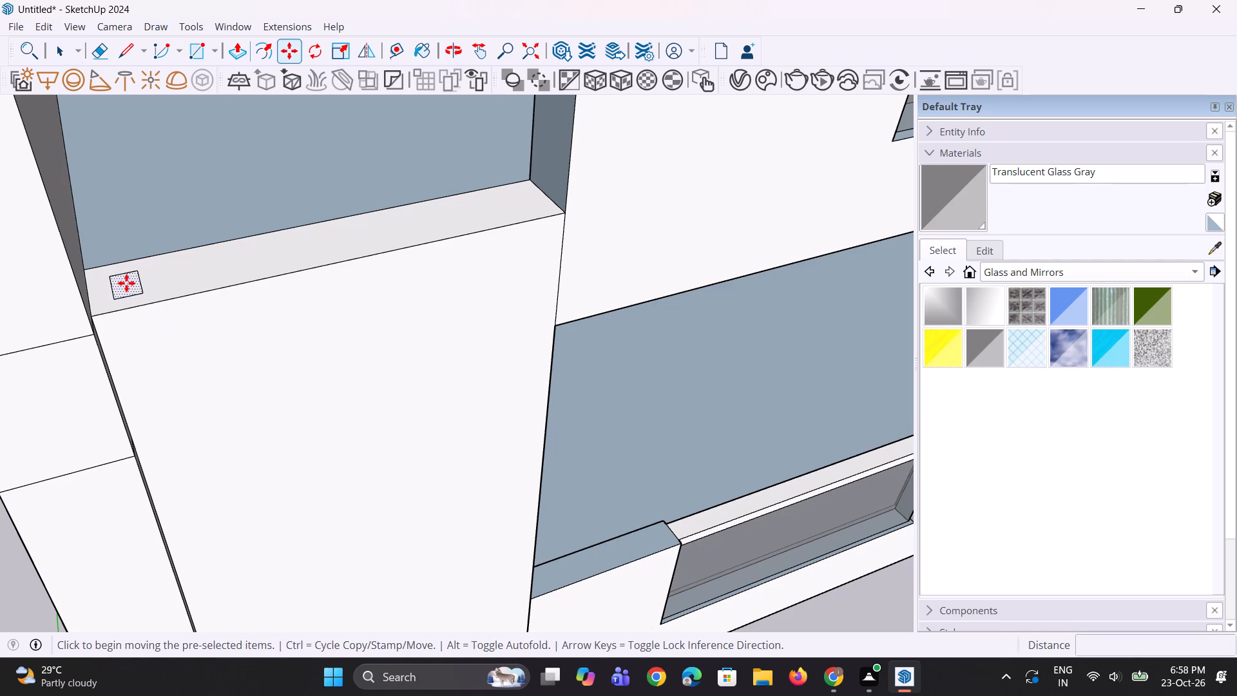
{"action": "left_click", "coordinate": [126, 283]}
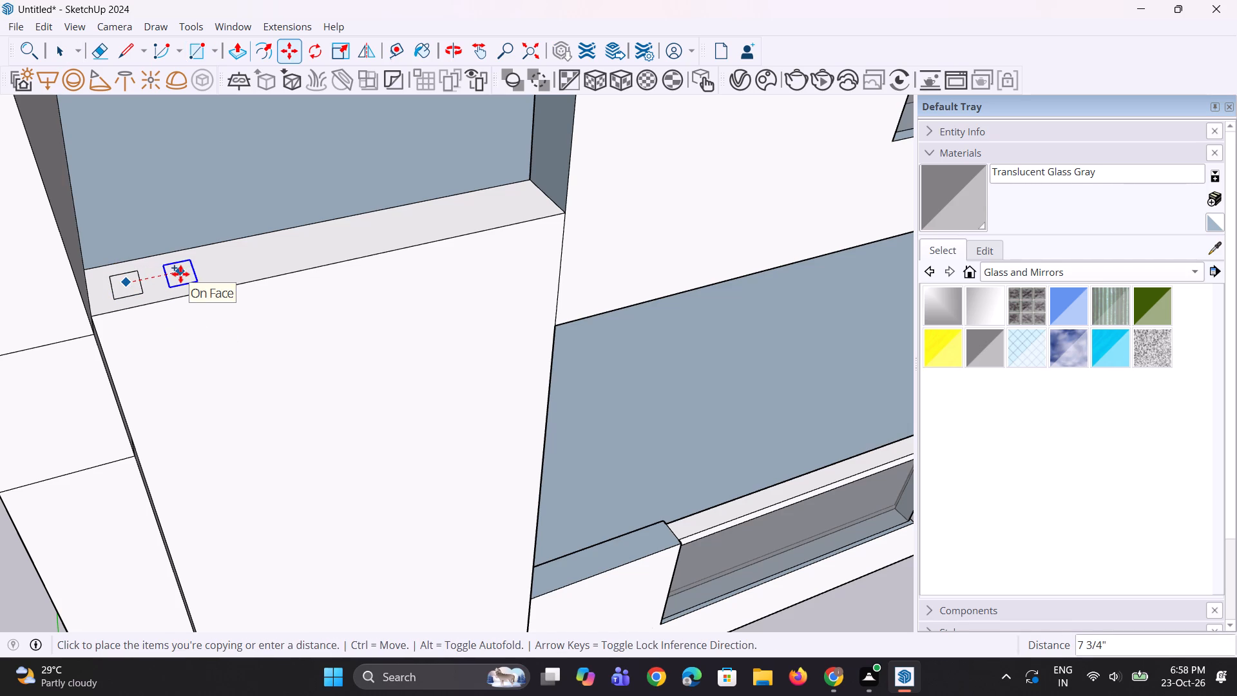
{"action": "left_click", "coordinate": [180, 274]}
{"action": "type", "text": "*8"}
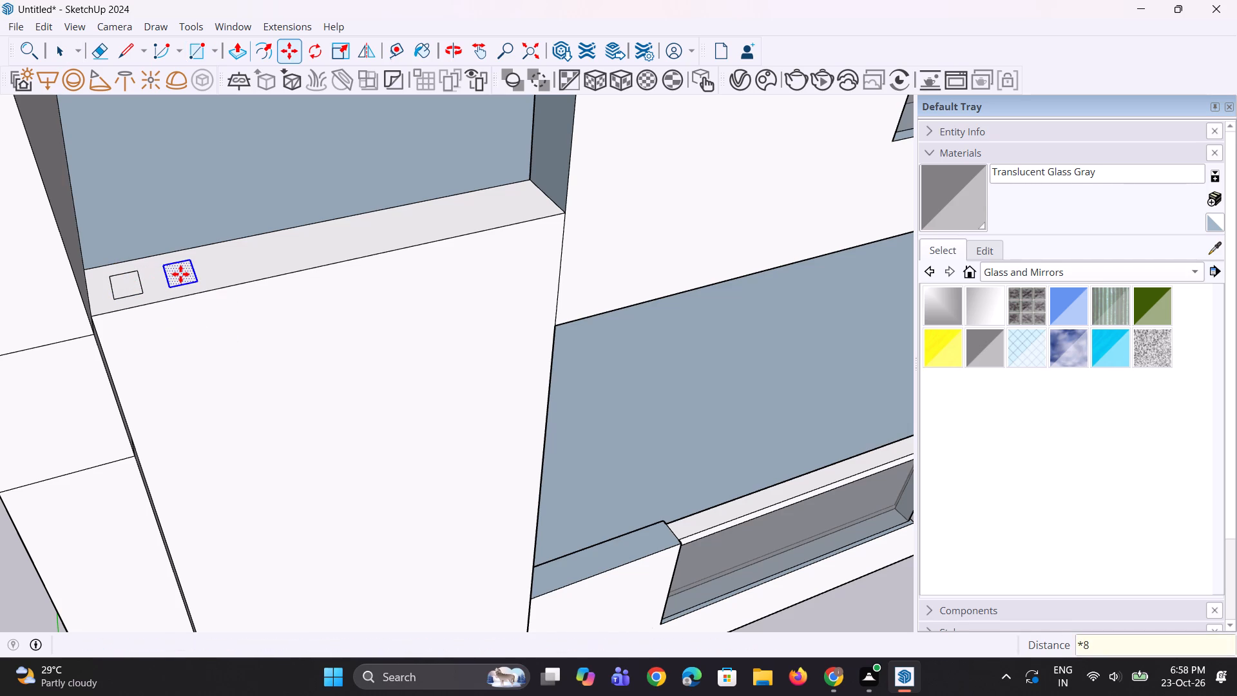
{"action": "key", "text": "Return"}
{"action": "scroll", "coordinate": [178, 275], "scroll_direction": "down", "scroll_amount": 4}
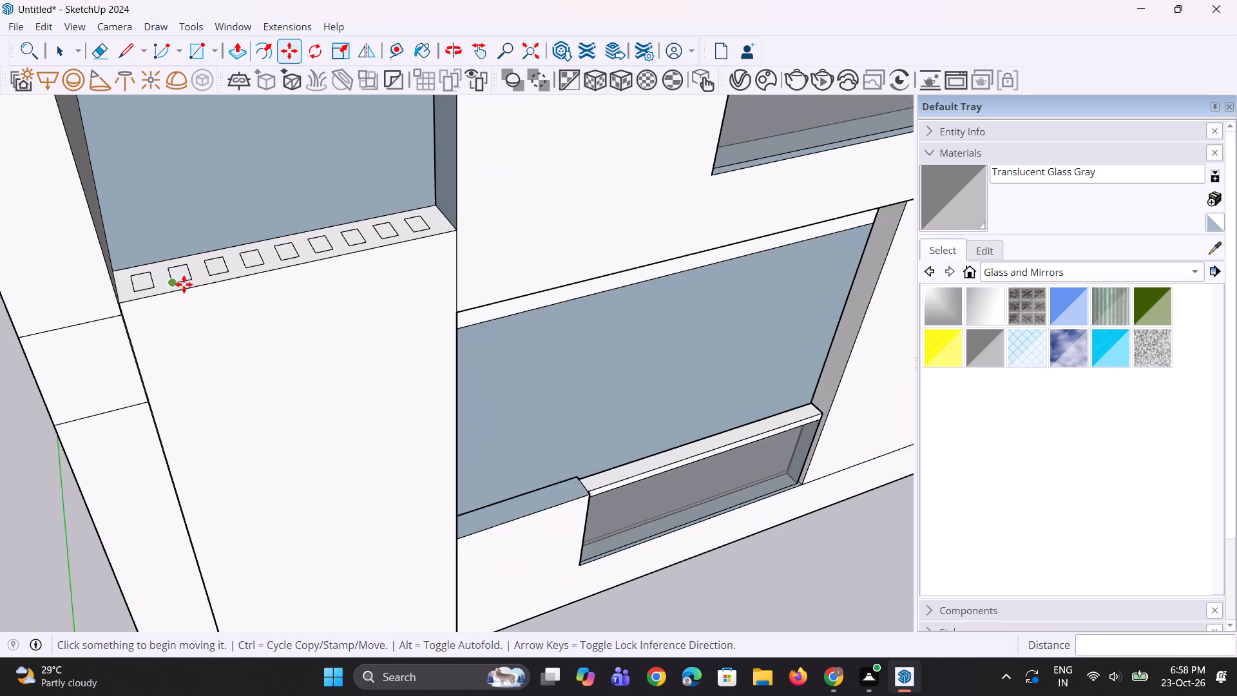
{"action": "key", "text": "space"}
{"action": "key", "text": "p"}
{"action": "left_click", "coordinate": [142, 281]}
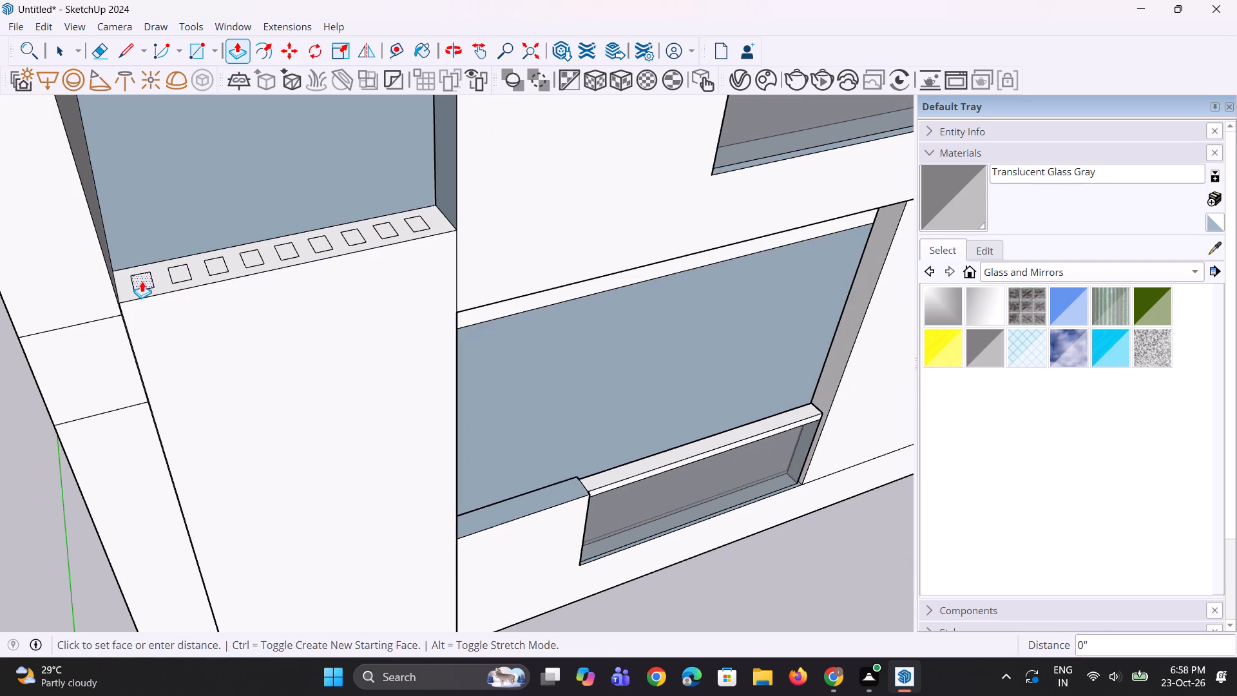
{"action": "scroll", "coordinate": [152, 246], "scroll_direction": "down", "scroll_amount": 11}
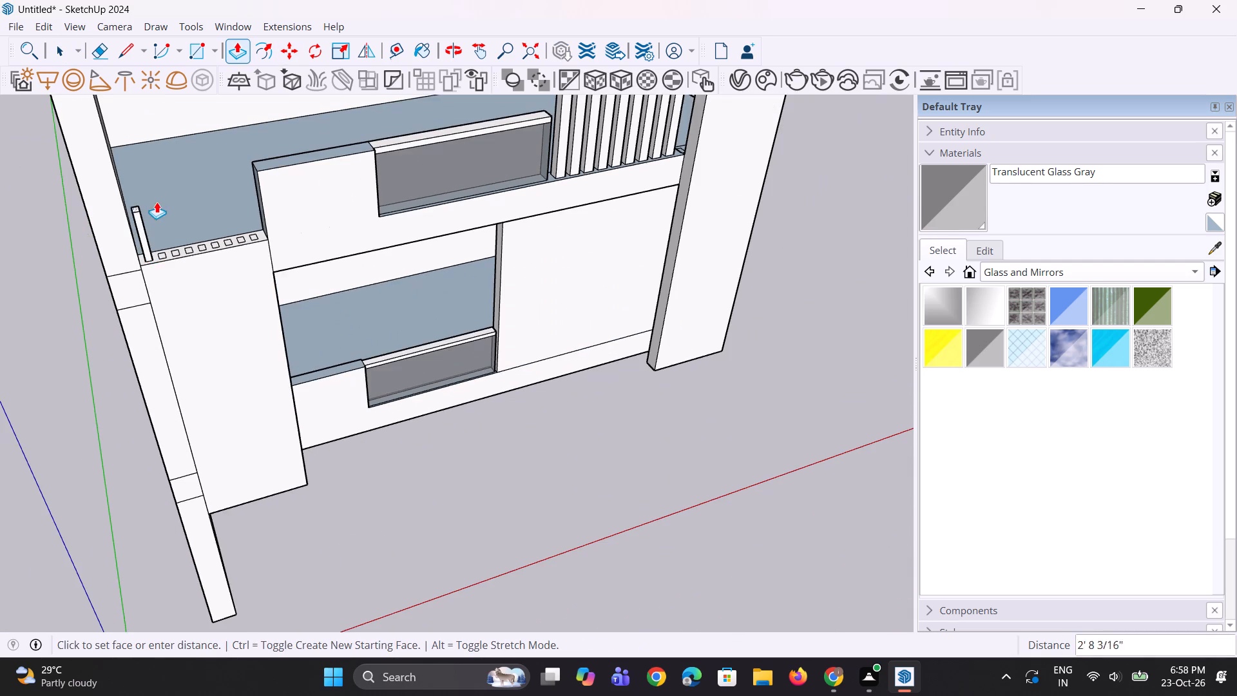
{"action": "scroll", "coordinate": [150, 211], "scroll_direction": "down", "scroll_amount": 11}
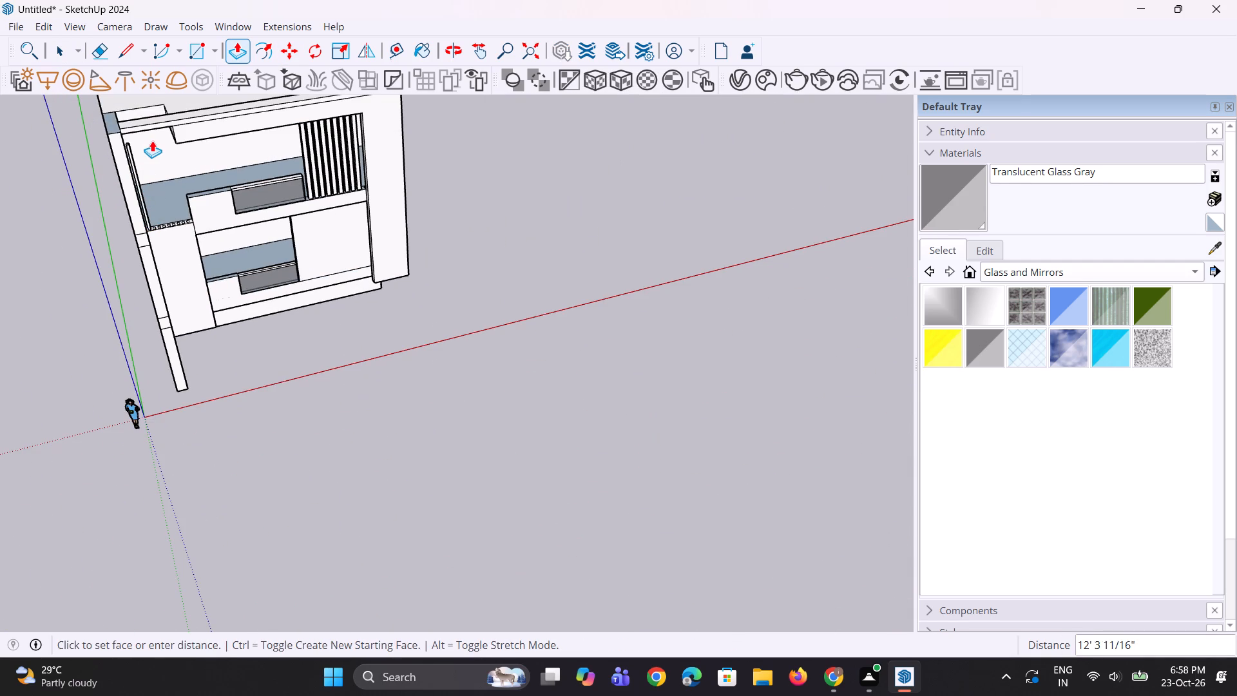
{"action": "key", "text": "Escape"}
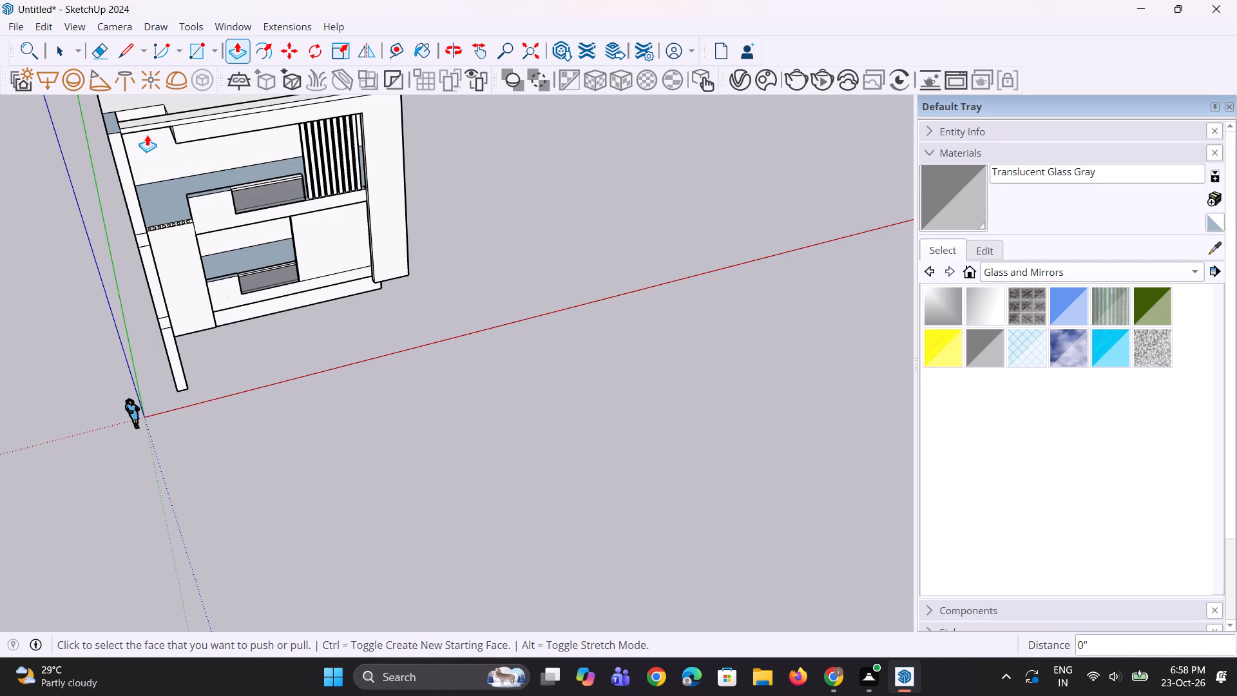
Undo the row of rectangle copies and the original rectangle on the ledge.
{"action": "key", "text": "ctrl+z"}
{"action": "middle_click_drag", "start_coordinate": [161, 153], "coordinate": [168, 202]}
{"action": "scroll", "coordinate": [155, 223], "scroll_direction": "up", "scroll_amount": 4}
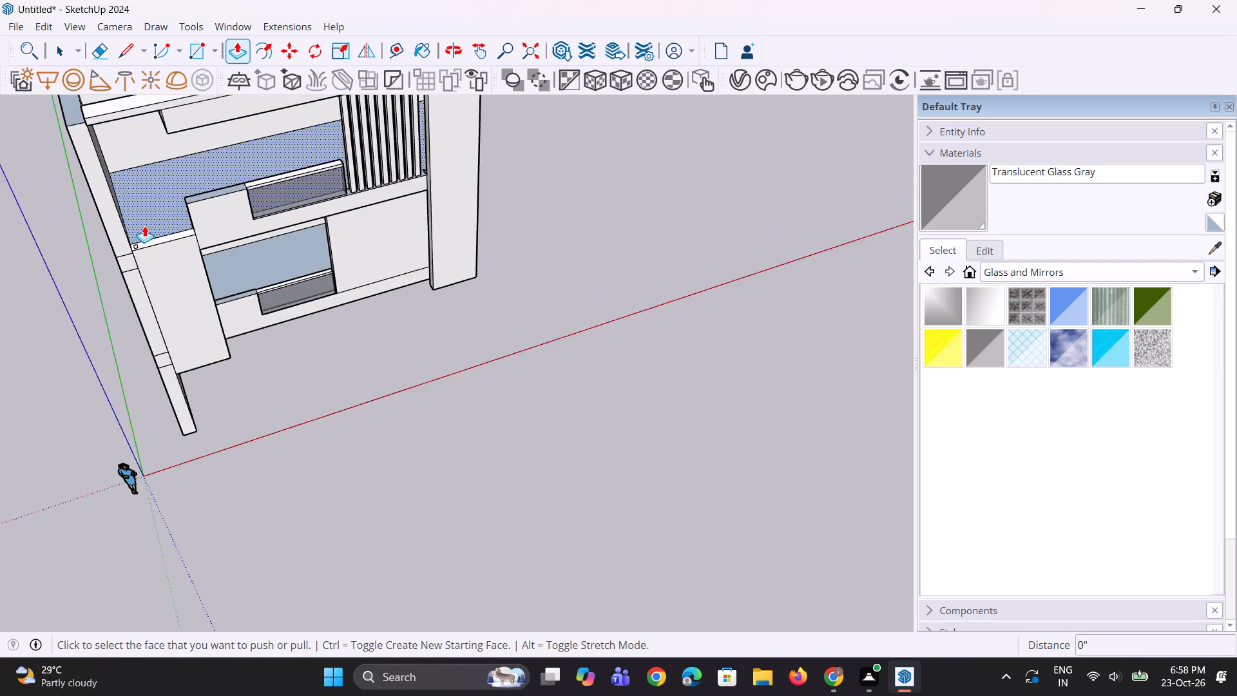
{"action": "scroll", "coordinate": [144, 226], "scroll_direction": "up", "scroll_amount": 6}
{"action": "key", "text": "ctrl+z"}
Draw a larger rectangle about 7 1/2" by 5" on the narrow front panel's top ledge, beside the side wall.
{"action": "scroll", "coordinate": [140, 229], "scroll_direction": "up", "scroll_amount": 6, "text": "ctrl"}
{"action": "key", "text": "space"}
{"action": "key", "text": "space"}
{"action": "scroll", "coordinate": [122, 260], "scroll_direction": "up", "scroll_amount": 3}
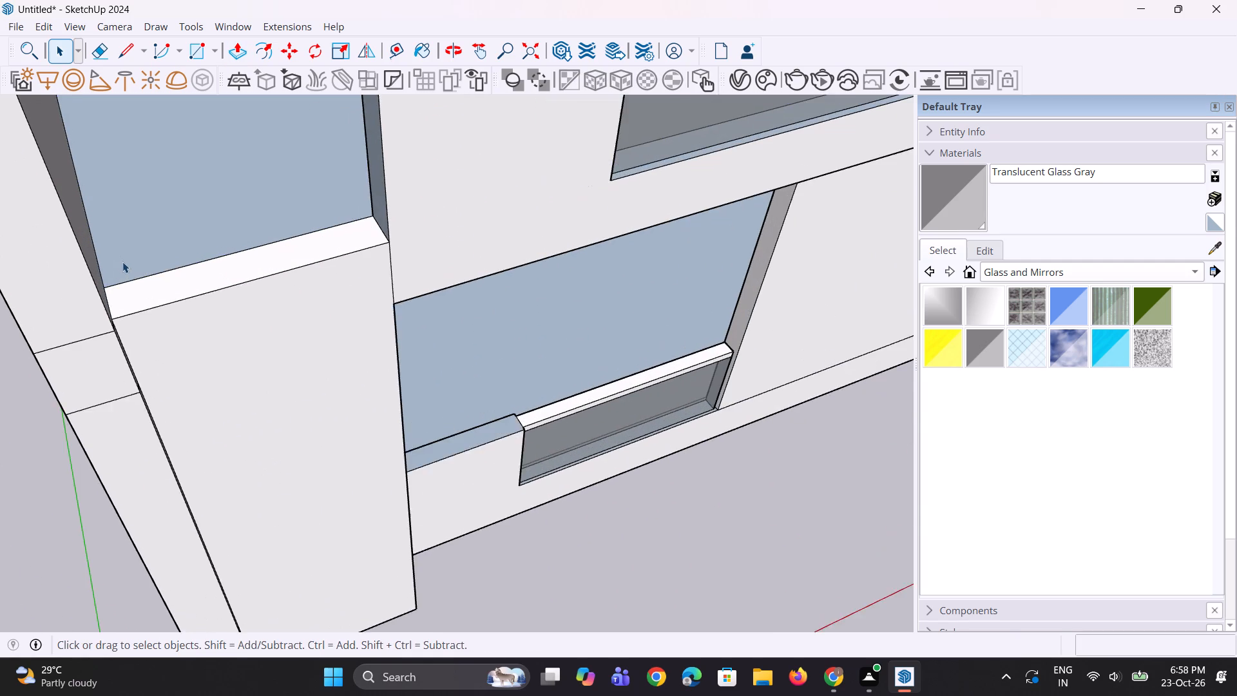
{"action": "key", "text": "r"}
{"action": "scroll", "coordinate": [123, 277], "scroll_direction": "up", "scroll_amount": 7}
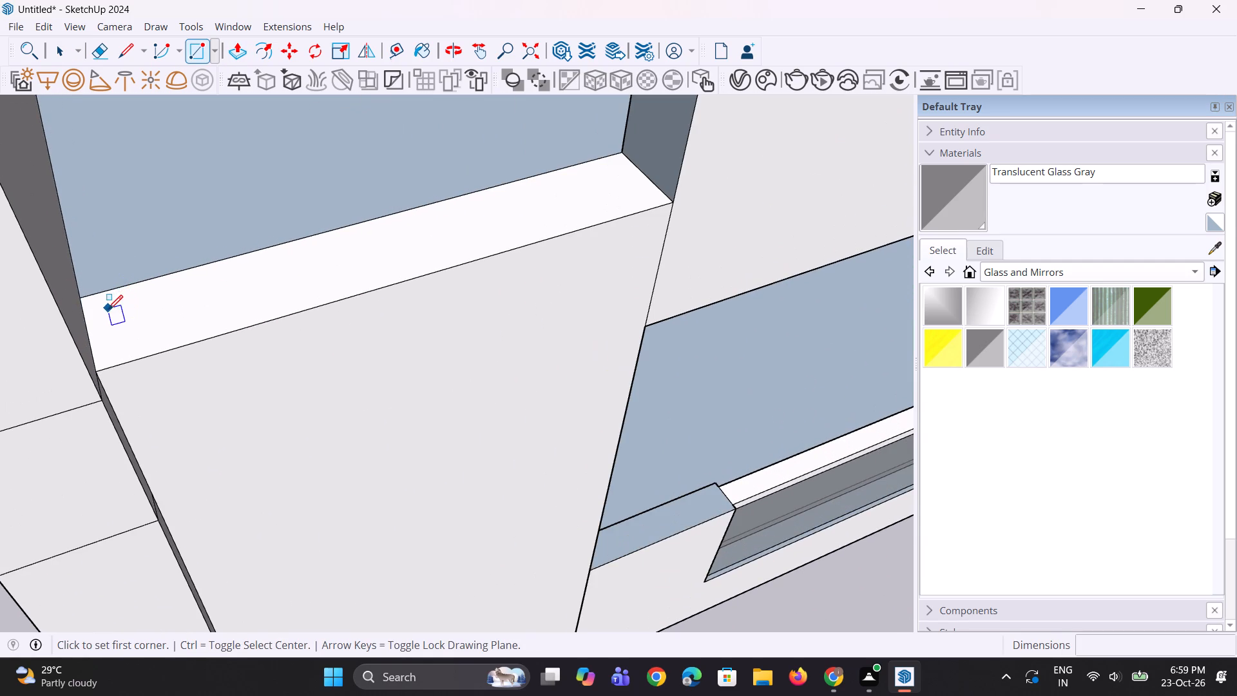
{"action": "left_click", "coordinate": [106, 309]}
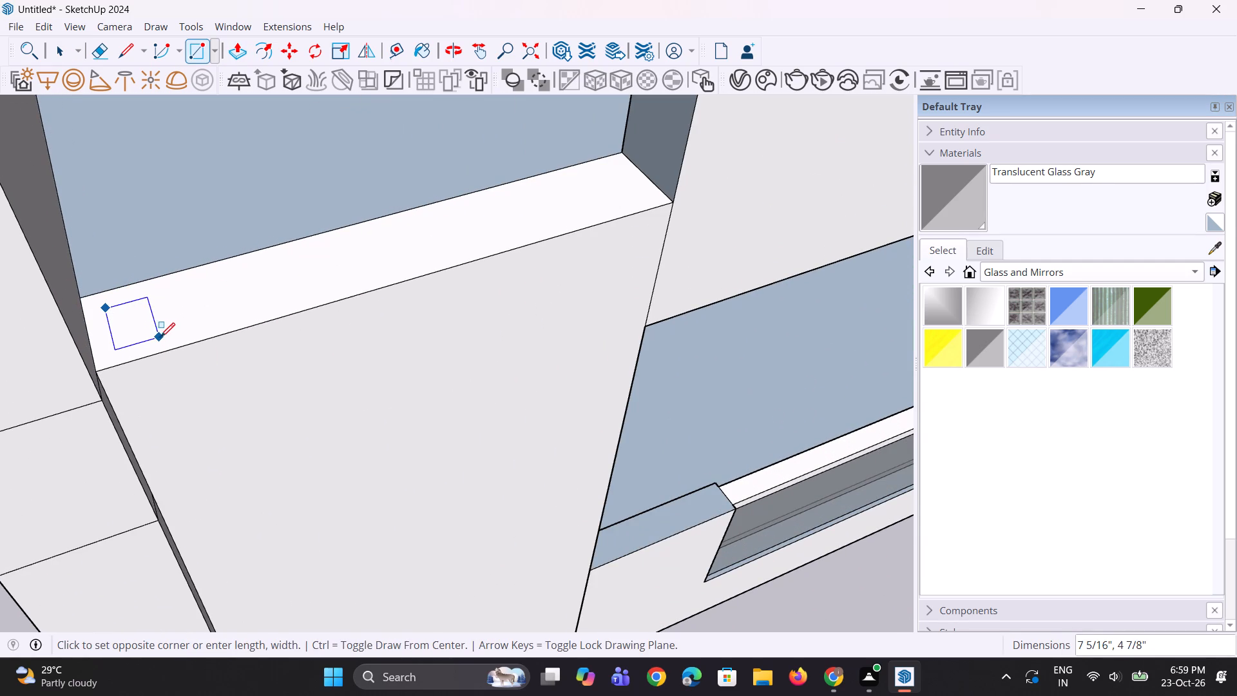
{"action": "left_click", "coordinate": [164, 336]}
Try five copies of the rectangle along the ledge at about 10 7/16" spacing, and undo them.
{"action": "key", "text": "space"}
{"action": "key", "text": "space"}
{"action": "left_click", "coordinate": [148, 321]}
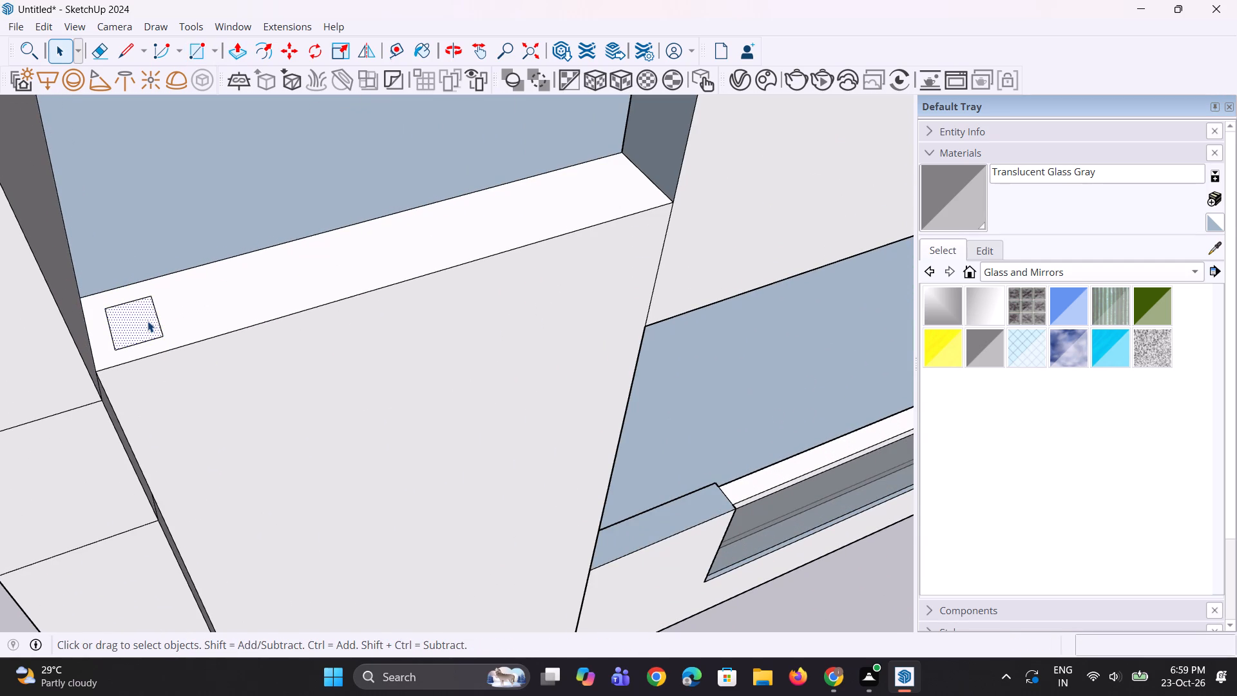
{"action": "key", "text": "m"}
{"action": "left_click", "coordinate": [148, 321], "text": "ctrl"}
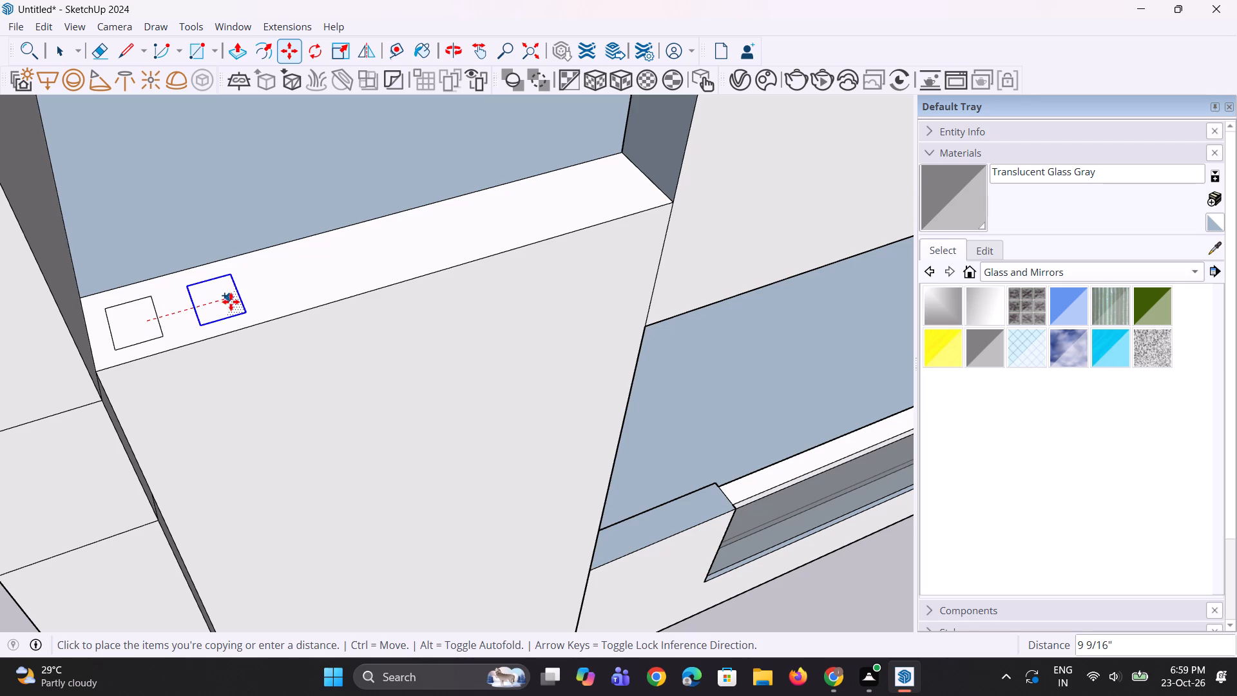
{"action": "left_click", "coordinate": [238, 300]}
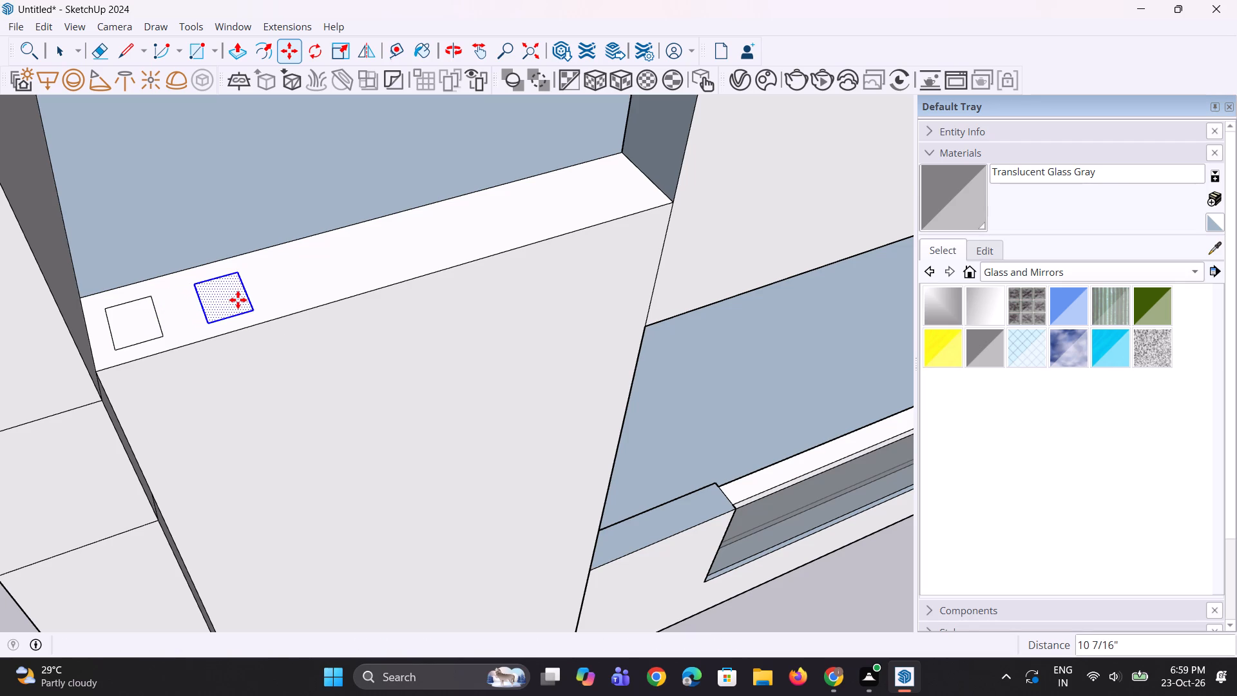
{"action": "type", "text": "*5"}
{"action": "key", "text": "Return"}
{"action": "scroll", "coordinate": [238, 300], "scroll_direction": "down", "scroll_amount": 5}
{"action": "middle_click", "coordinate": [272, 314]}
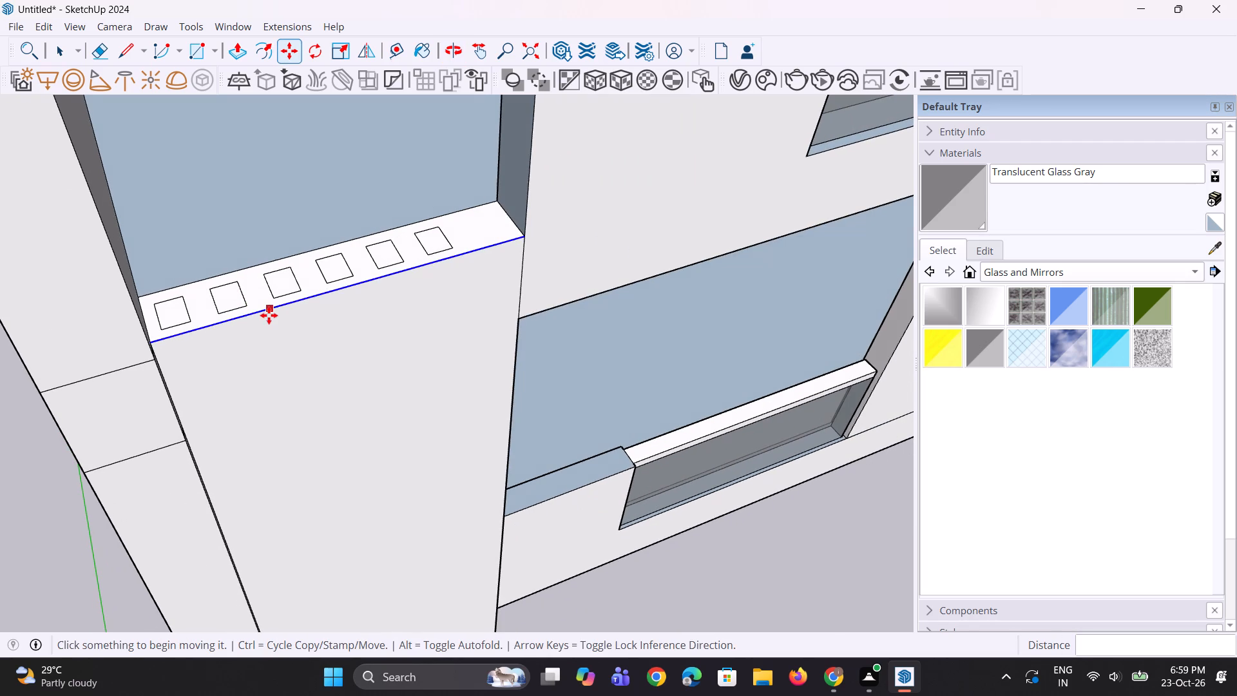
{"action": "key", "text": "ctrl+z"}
Copy the rectangle five times along the ledge at about 1' spacing.
{"action": "scroll", "coordinate": [193, 318], "scroll_direction": "up", "scroll_amount": 2}
{"action": "key", "text": "space"}
{"action": "key", "text": "space"}
{"action": "left_click", "coordinate": [165, 311]}
{"action": "key", "text": "m"}
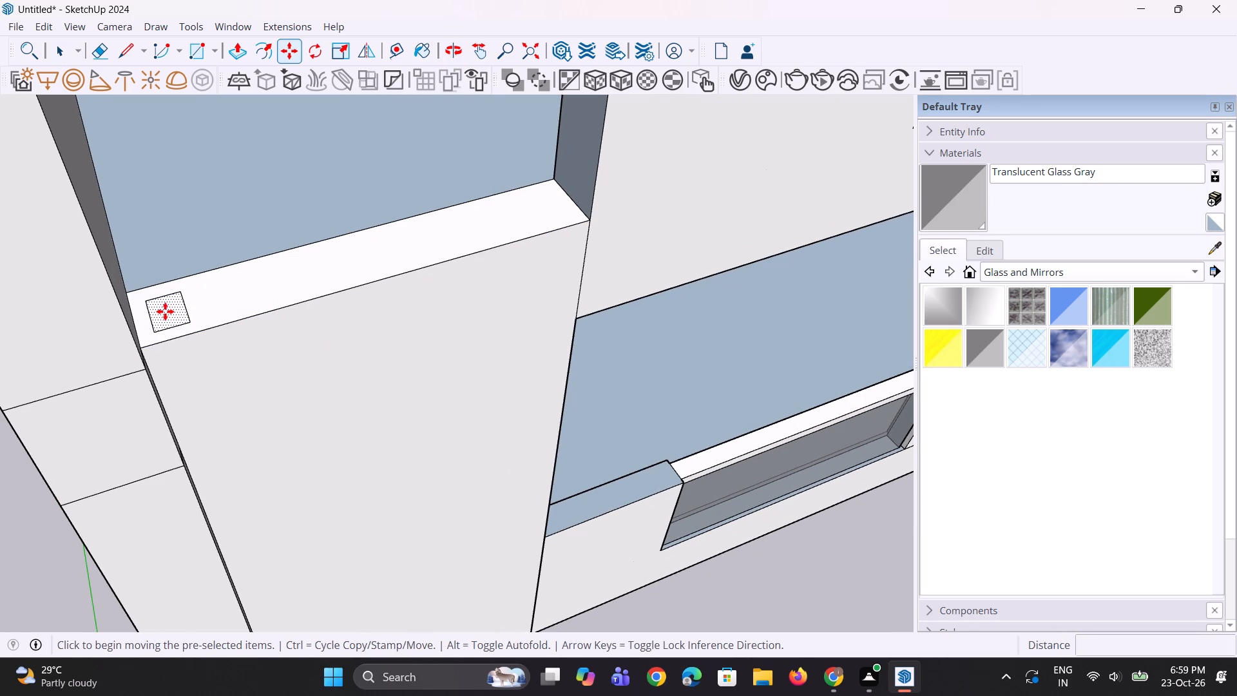
{"action": "left_click", "coordinate": [165, 311], "text": "ctrl"}
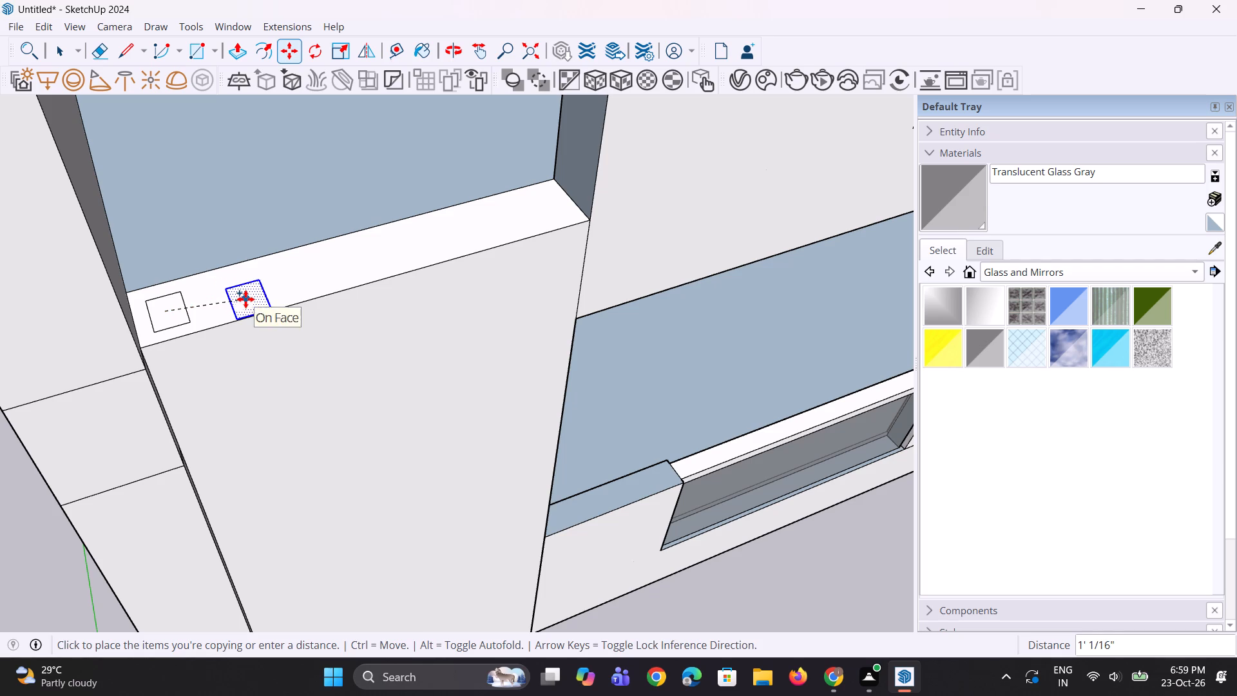
{"action": "left_click", "coordinate": [249, 296]}
{"action": "type", "text": "*5"}
{"action": "key", "text": "Return"}
Extrude the rectangle nearest the side wall upward about 14' 4" to form a tall post reaching the roof beam.
{"action": "scroll", "coordinate": [248, 298], "scroll_direction": "down", "scroll_amount": 4}
{"action": "key", "text": "space"}
{"action": "key", "text": "p"}
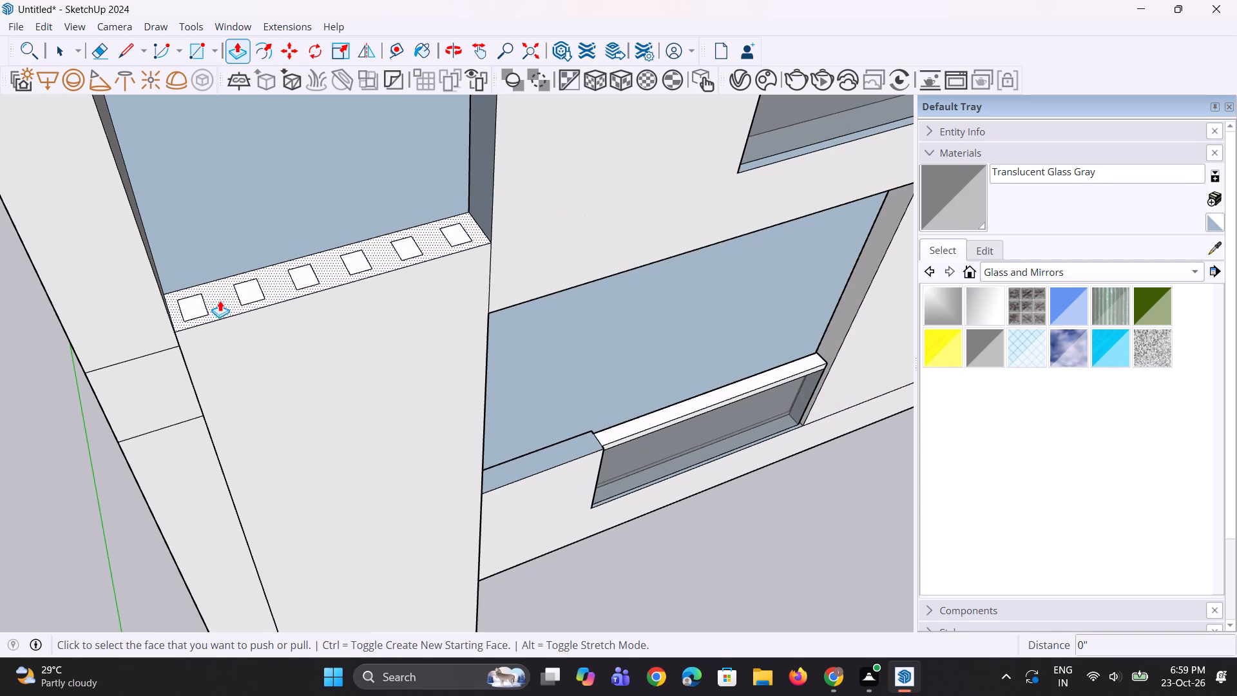
{"action": "left_click", "coordinate": [192, 304]}
{"action": "scroll", "coordinate": [210, 268], "scroll_direction": "down", "scroll_amount": 9}
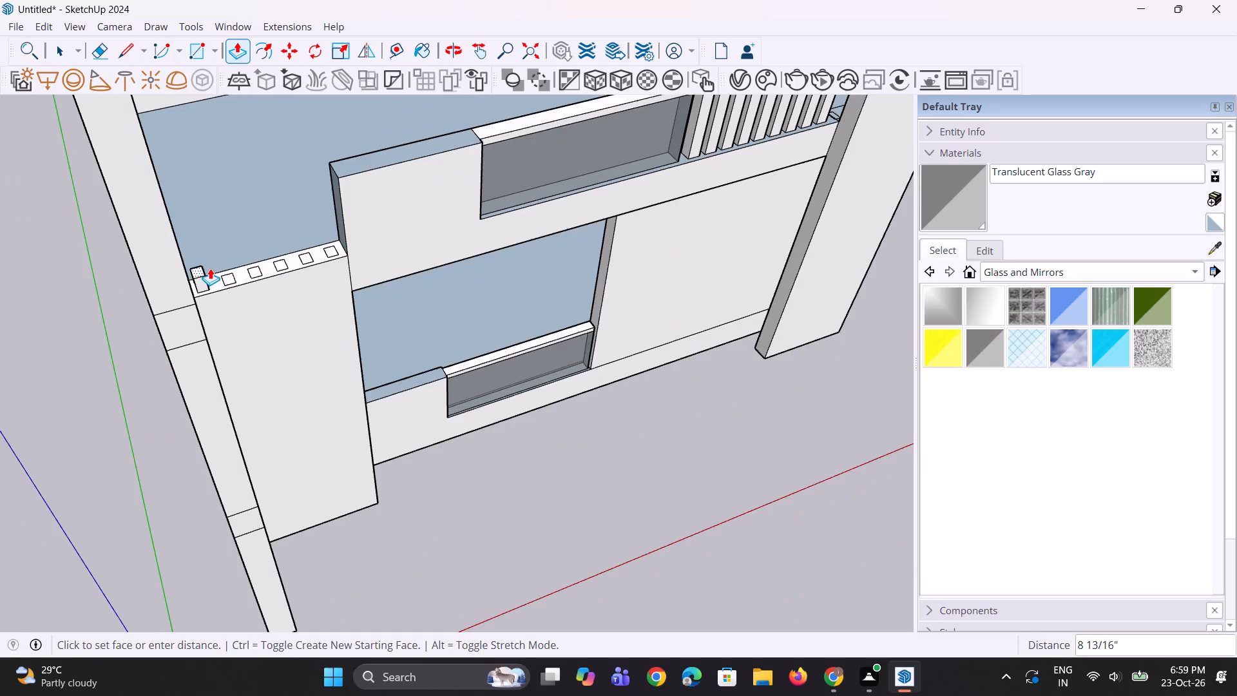
{"action": "scroll", "coordinate": [211, 247], "scroll_direction": "down", "scroll_amount": 8}
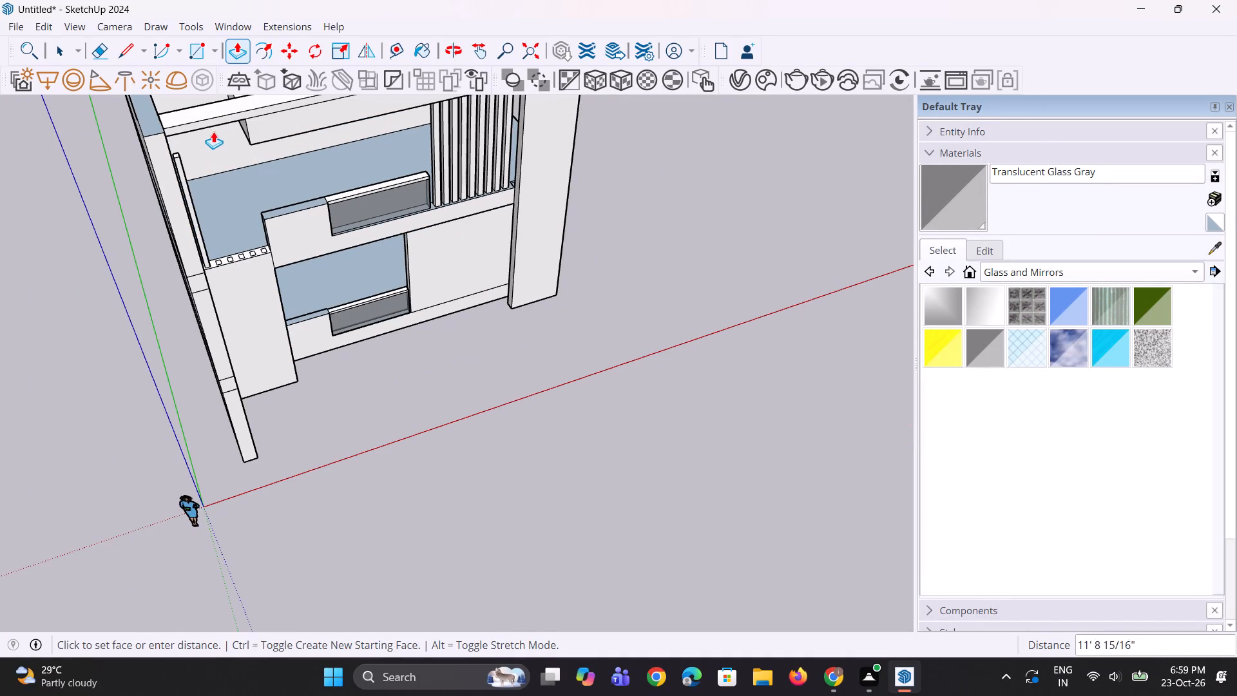
{"action": "left_click", "coordinate": [211, 126]}
Repeat the same upward extrusion on the remaining five rectangles to complete the row of posts.
{"action": "scroll", "coordinate": [193, 232], "scroll_direction": "up", "scroll_amount": 3}
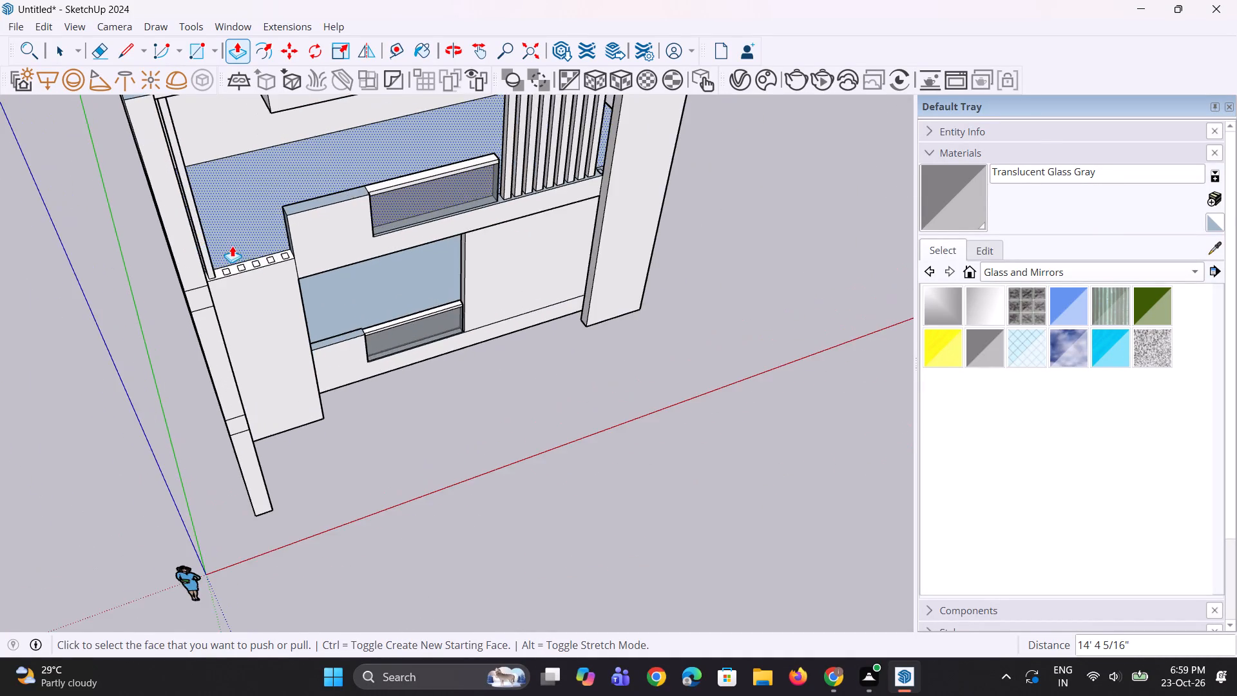
{"action": "scroll", "coordinate": [230, 252], "scroll_direction": "up", "scroll_amount": 7}
{"action": "double_click", "coordinate": [228, 276]}
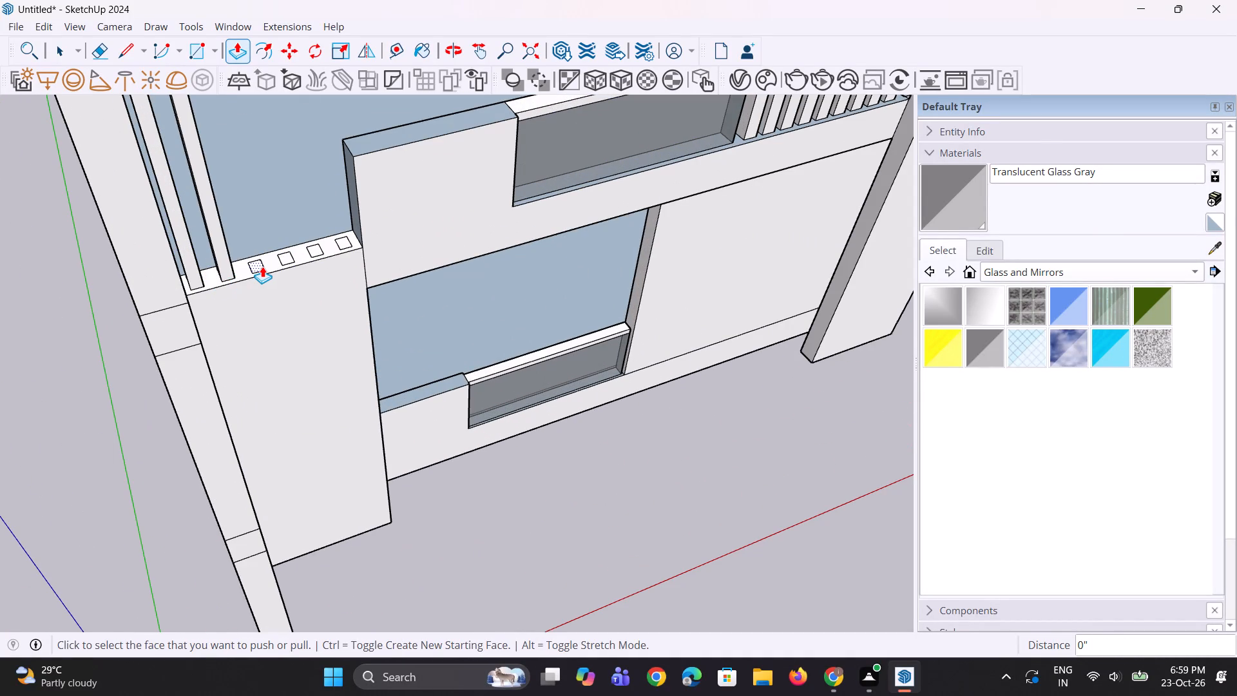
{"action": "double_click", "coordinate": [262, 266]}
{"action": "double_click", "coordinate": [287, 256]}
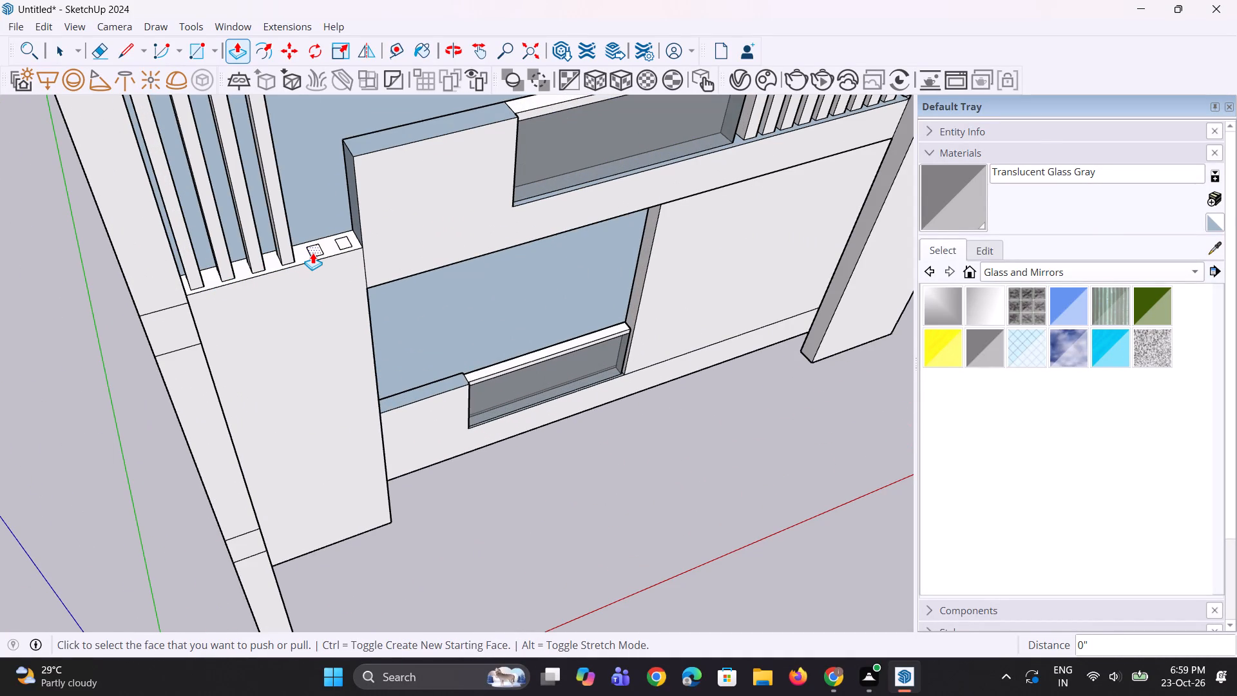
{"action": "double_click", "coordinate": [313, 252]}
{"action": "double_click", "coordinate": [347, 244]}
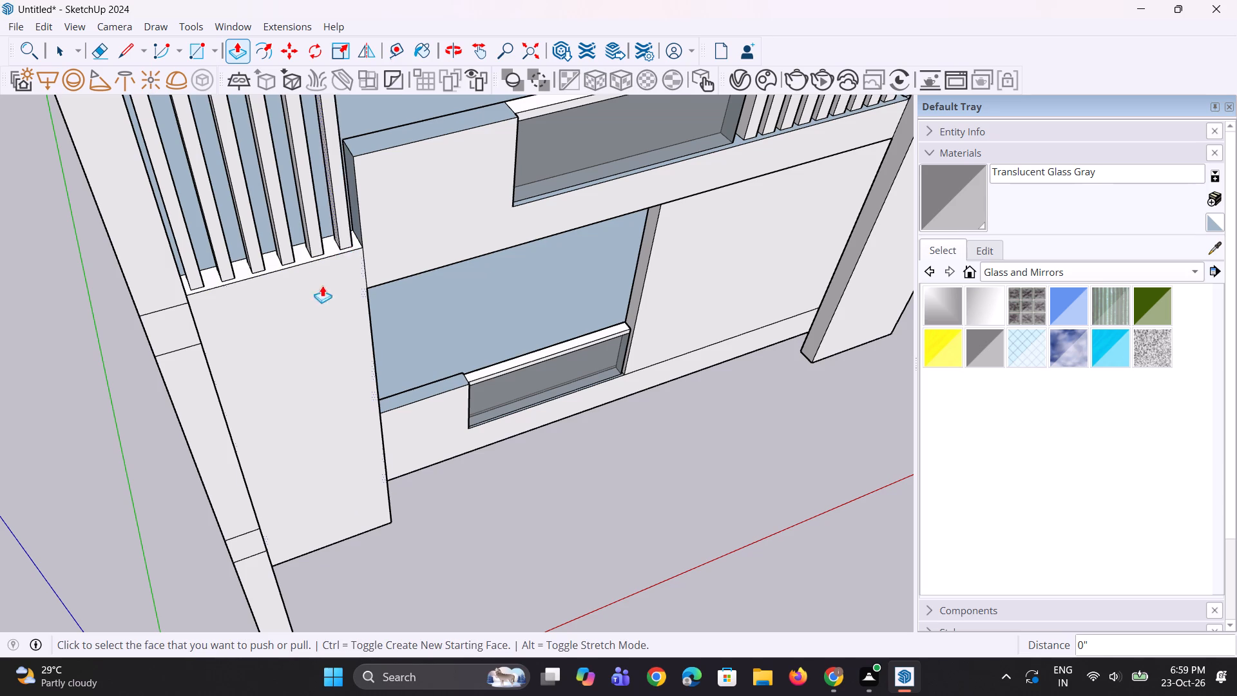
Thicken the six tall posts beside the side wall by pulling each balcony-facing side face out about 1 1/16".
{"action": "scroll", "coordinate": [317, 324], "scroll_direction": "down", "scroll_amount": 9}
{"action": "middle_click_drag", "start_coordinate": [317, 323], "coordinate": [166, 258]}
{"action": "scroll", "coordinate": [302, 189], "scroll_direction": "up", "scroll_amount": 3}
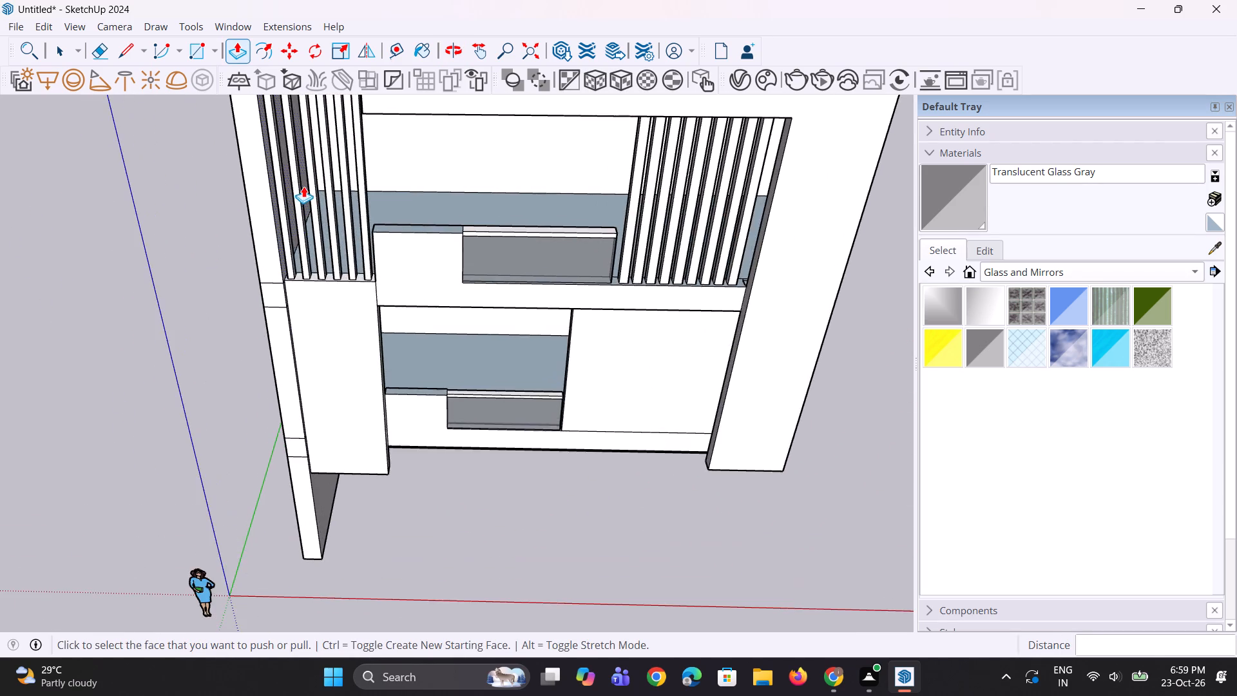
{"action": "scroll", "coordinate": [303, 186], "scroll_direction": "up", "scroll_amount": 11}
{"action": "middle_click_drag", "start_coordinate": [296, 242], "coordinate": [267, 258]}
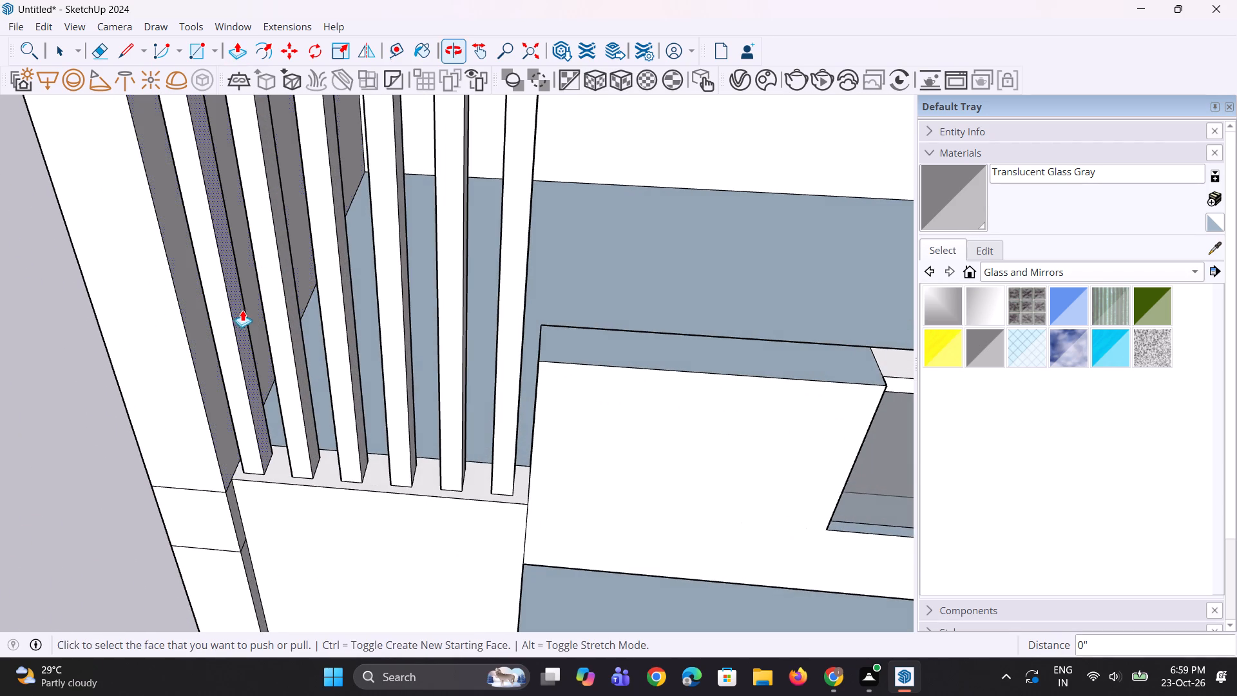
{"action": "left_click", "coordinate": [241, 311]}
{"action": "left_click", "coordinate": [245, 315]}
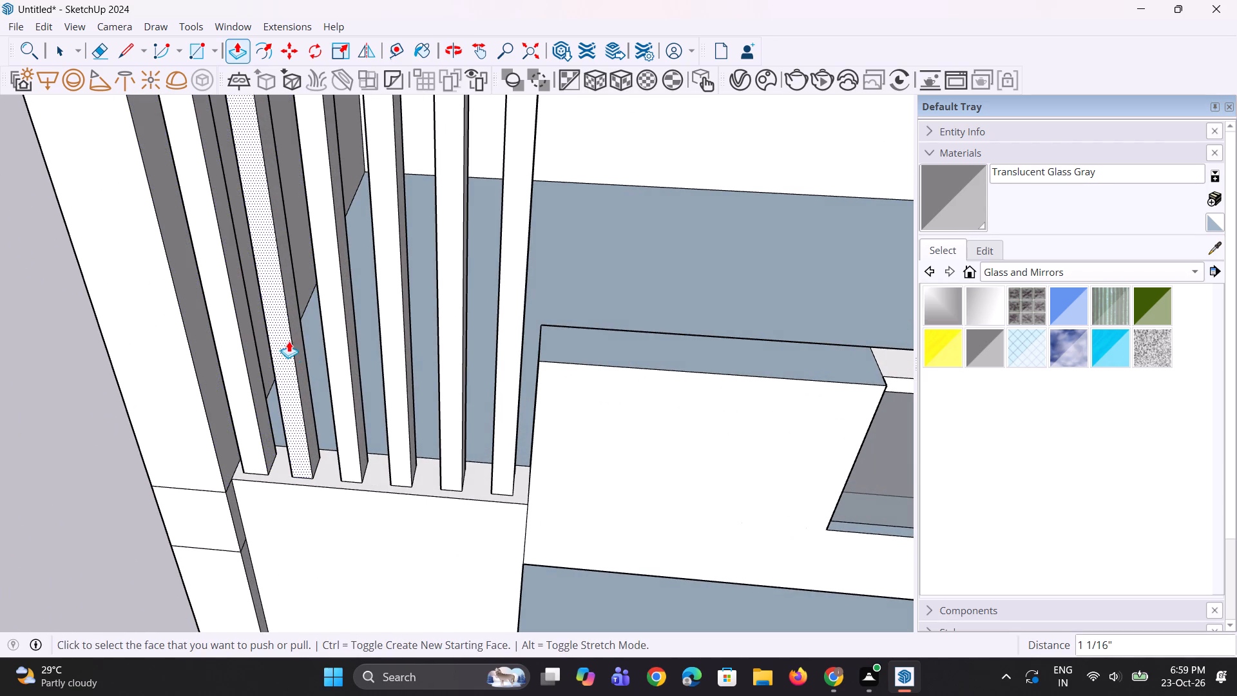
{"action": "double_click", "coordinate": [297, 352]}
{"action": "double_click", "coordinate": [356, 358]}
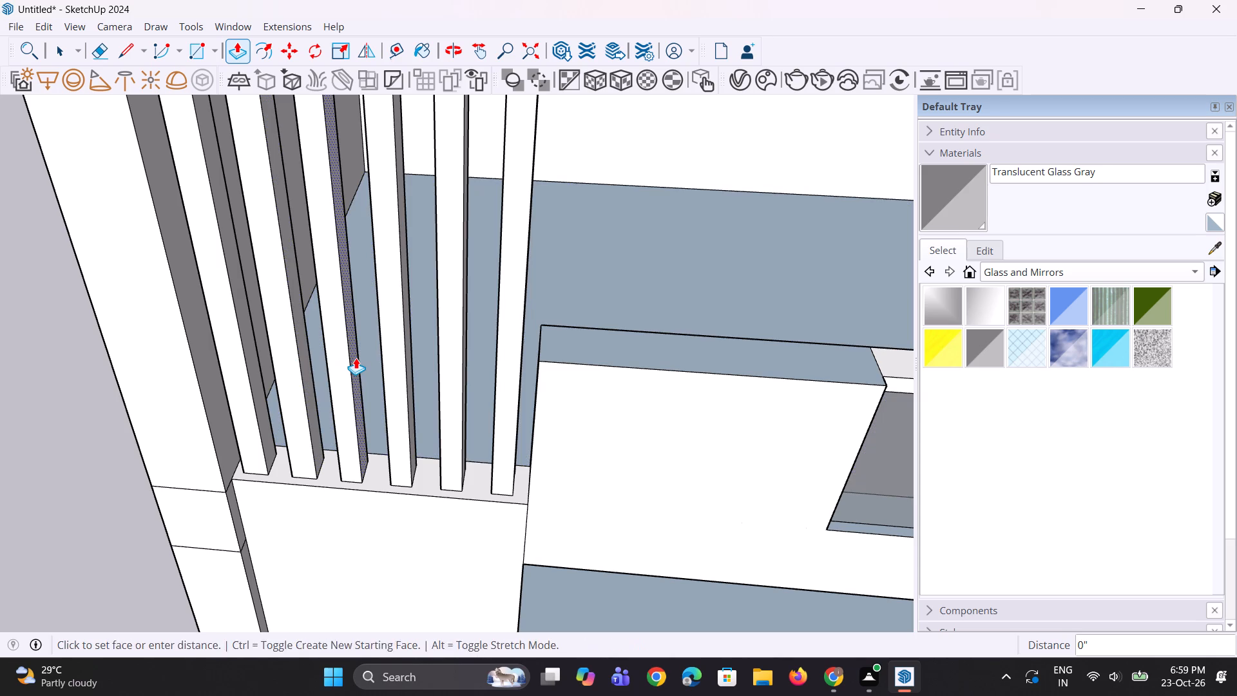
{"action": "double_click", "coordinate": [411, 380]}
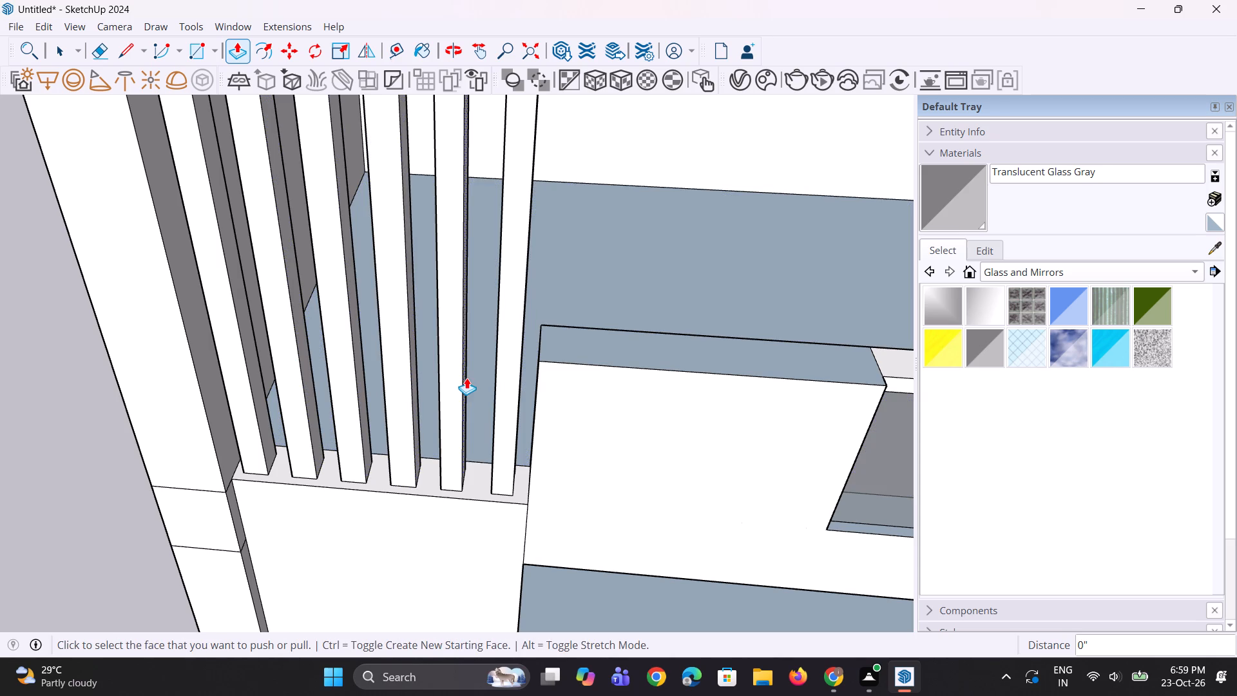
{"action": "double_click", "coordinate": [466, 378]}
{"action": "scroll", "coordinate": [530, 392], "scroll_direction": "up", "scroll_amount": 1}
{"action": "middle_click_drag", "start_coordinate": [530, 392], "coordinate": [482, 396]}
{"action": "scroll", "coordinate": [494, 392], "scroll_direction": "up", "scroll_amount": 2}
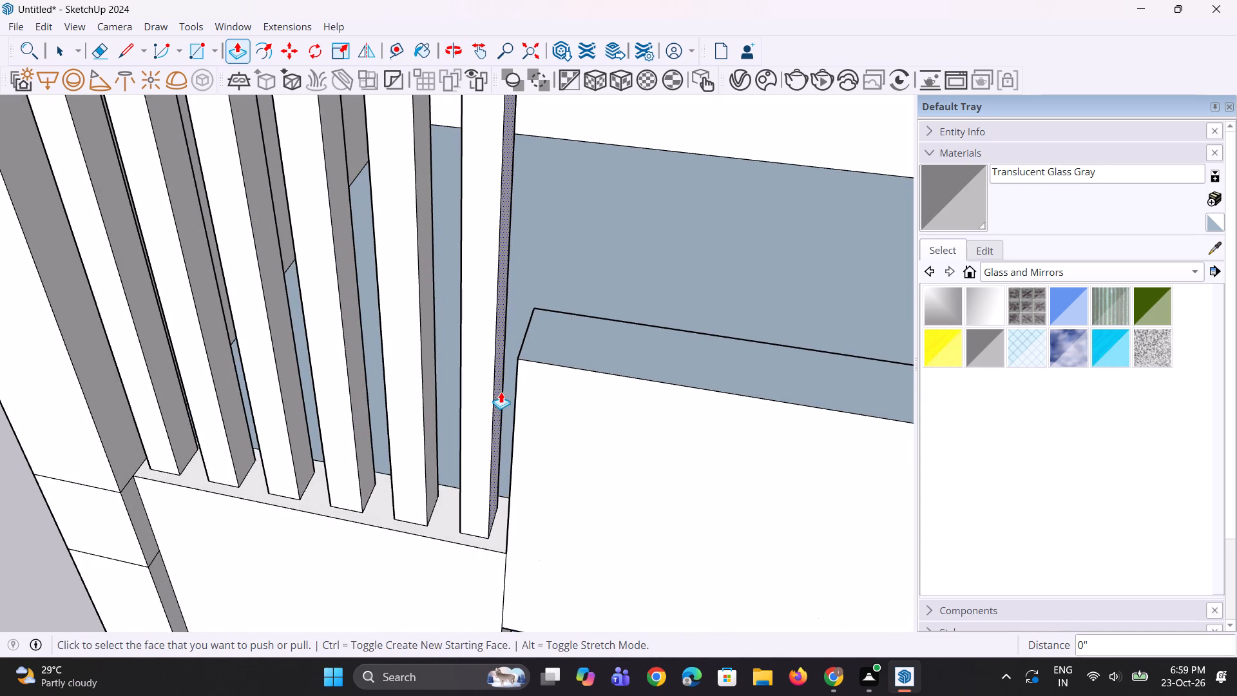
{"action": "double_click", "coordinate": [501, 392]}
Widen the same six posts again slightly by extruding the balcony-facing side face of each by one equal distance.
{"action": "middle_click_drag", "start_coordinate": [487, 409], "coordinate": [530, 402]}
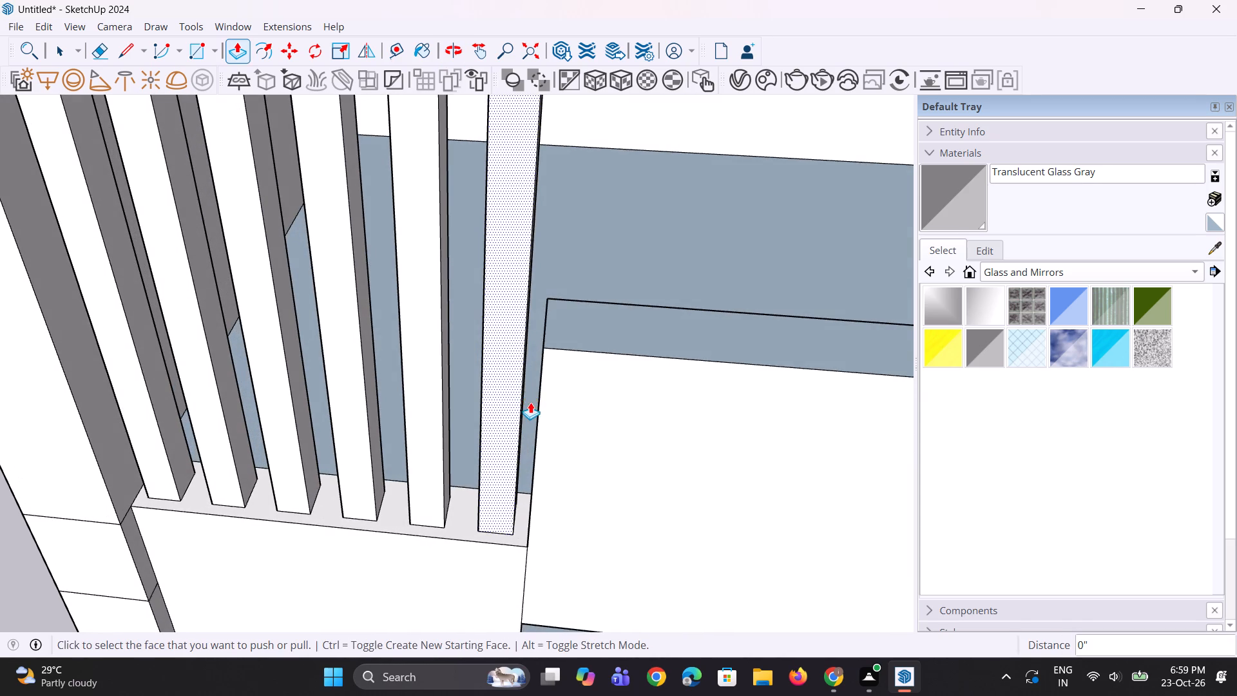
{"action": "scroll", "coordinate": [525, 402], "scroll_direction": "down", "scroll_amount": 4}
{"action": "middle_click_drag", "start_coordinate": [491, 390], "coordinate": [539, 361]}
{"action": "scroll", "coordinate": [425, 407], "scroll_direction": "down", "scroll_amount": 15}
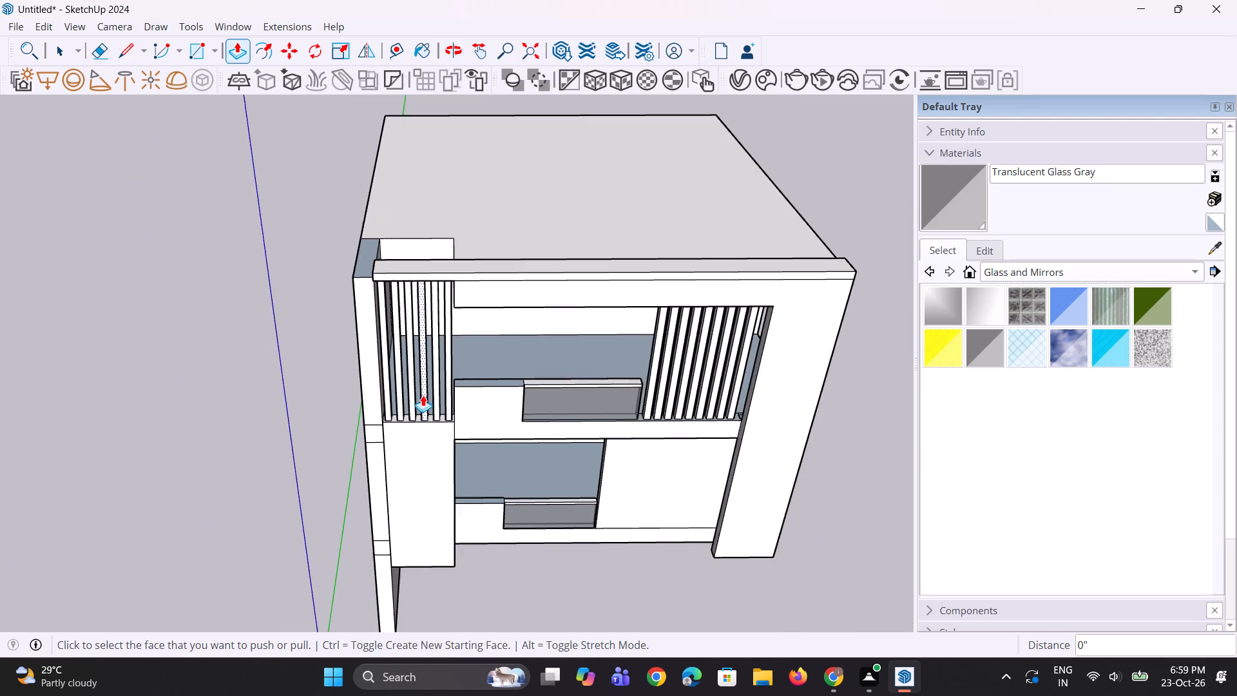
{"action": "scroll", "coordinate": [475, 375], "scroll_direction": "up", "scroll_amount": 1}
{"action": "middle_click_drag", "start_coordinate": [475, 374], "coordinate": [538, 245]}
{"action": "scroll", "coordinate": [481, 239], "scroll_direction": "up", "scroll_amount": 3}
{"action": "scroll", "coordinate": [381, 271], "scroll_direction": "up", "scroll_amount": 2}
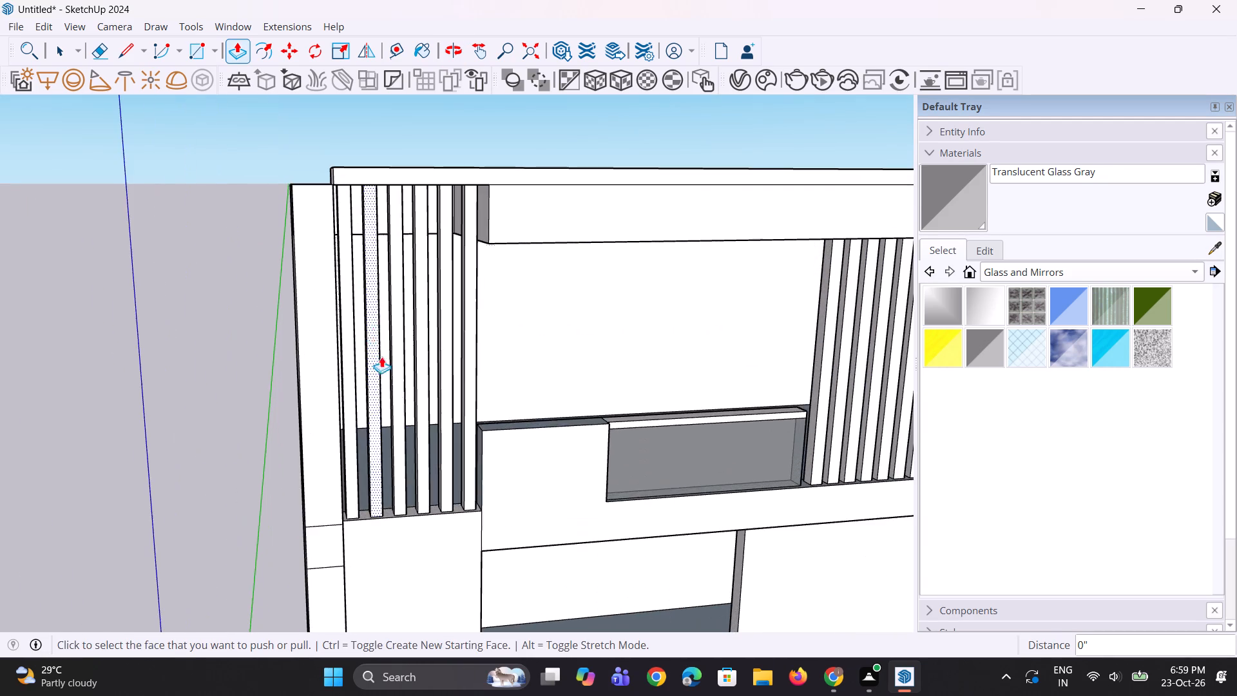
{"action": "middle_click_drag", "start_coordinate": [394, 384], "coordinate": [280, 408]}
{"action": "scroll", "coordinate": [310, 423], "scroll_direction": "up", "scroll_amount": 10}
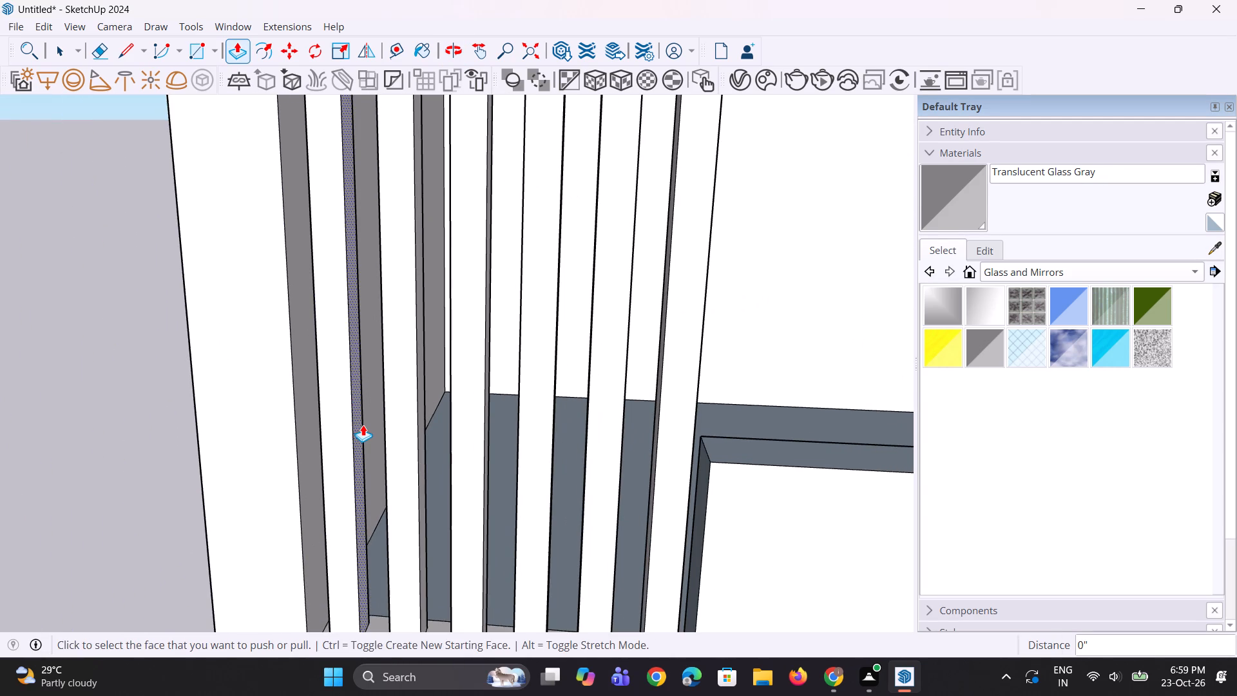
{"action": "left_click", "coordinate": [363, 425]}
{"action": "left_click", "coordinate": [369, 433]}
{"action": "double_click", "coordinate": [423, 435]}
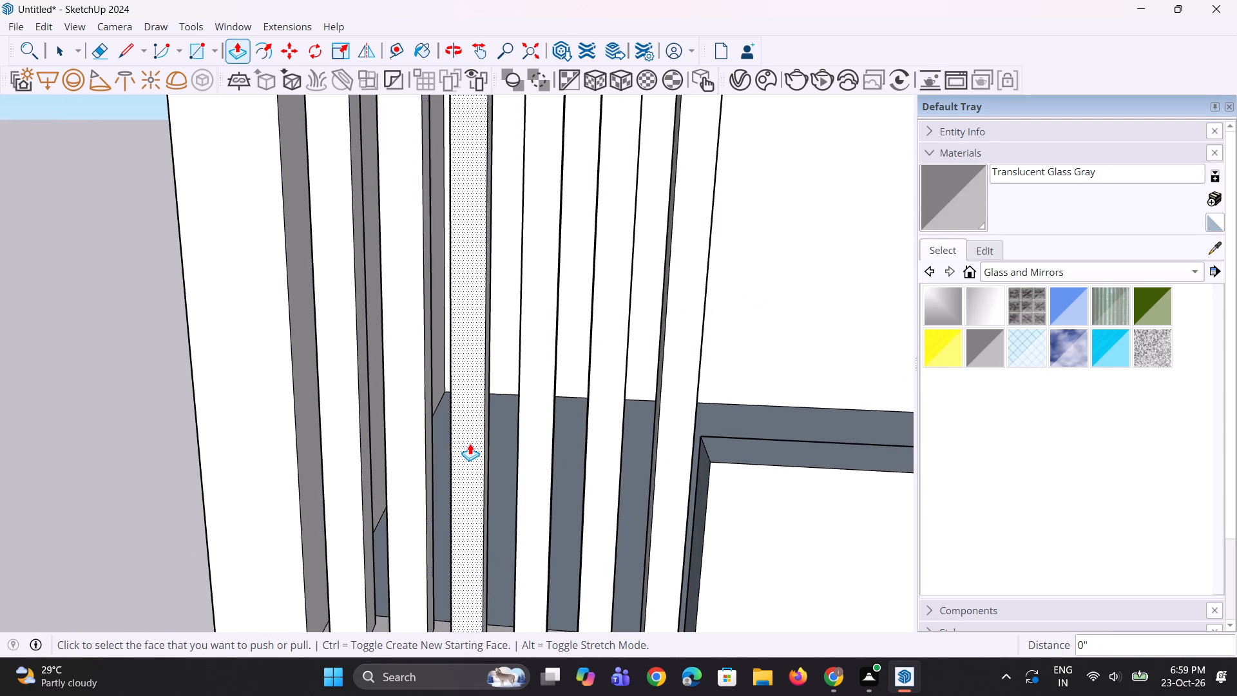
{"action": "double_click", "coordinate": [488, 443]}
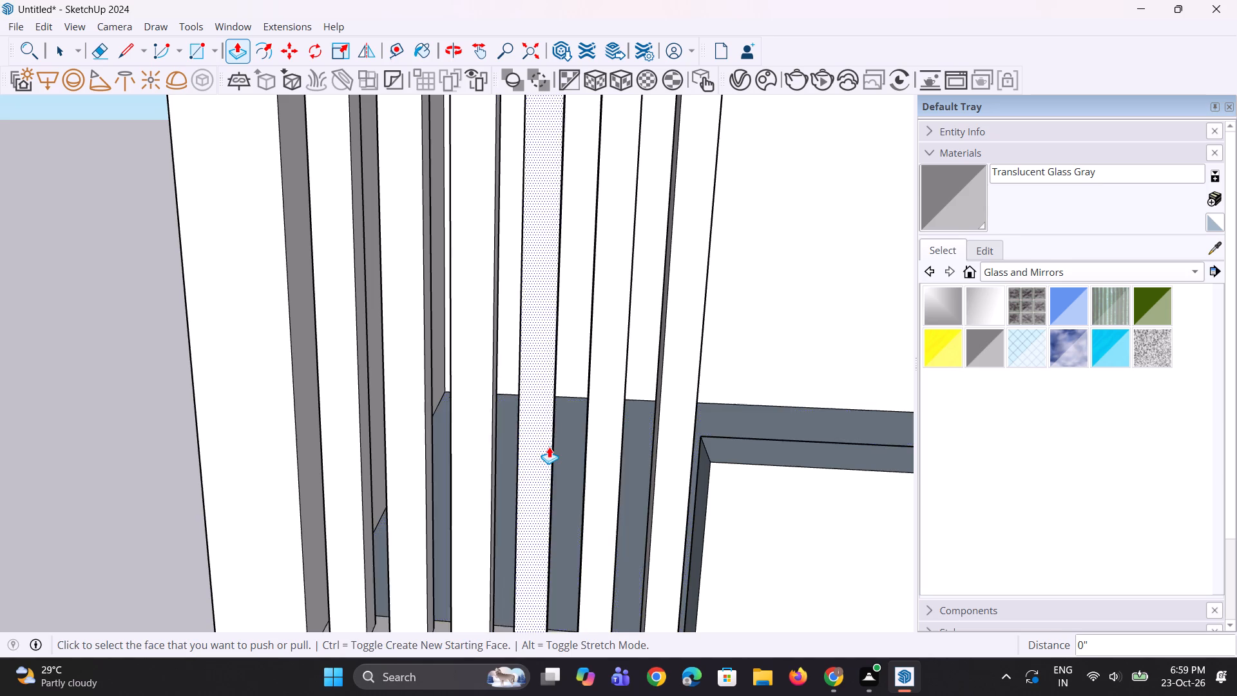
{"action": "middle_click_drag", "start_coordinate": [548, 447], "coordinate": [442, 459]}
{"action": "scroll", "coordinate": [518, 465], "scroll_direction": "up", "scroll_amount": 1}
{"action": "double_click", "coordinate": [520, 464]}
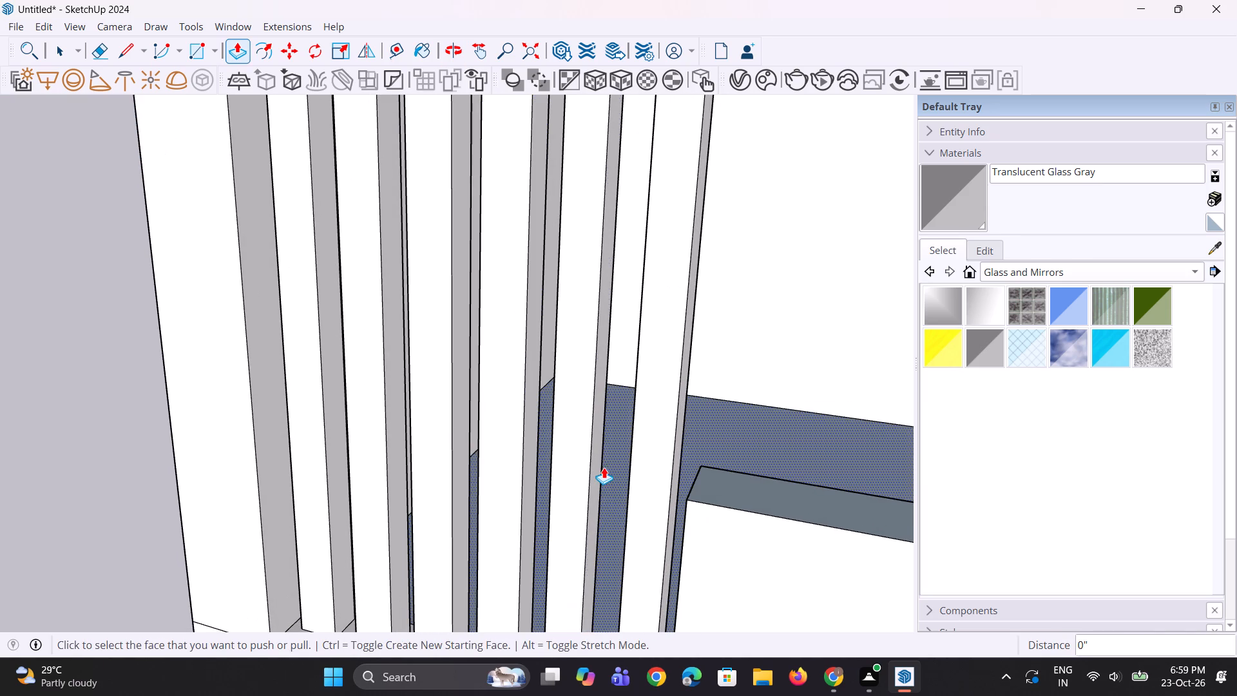
{"action": "double_click", "coordinate": [601, 467]}
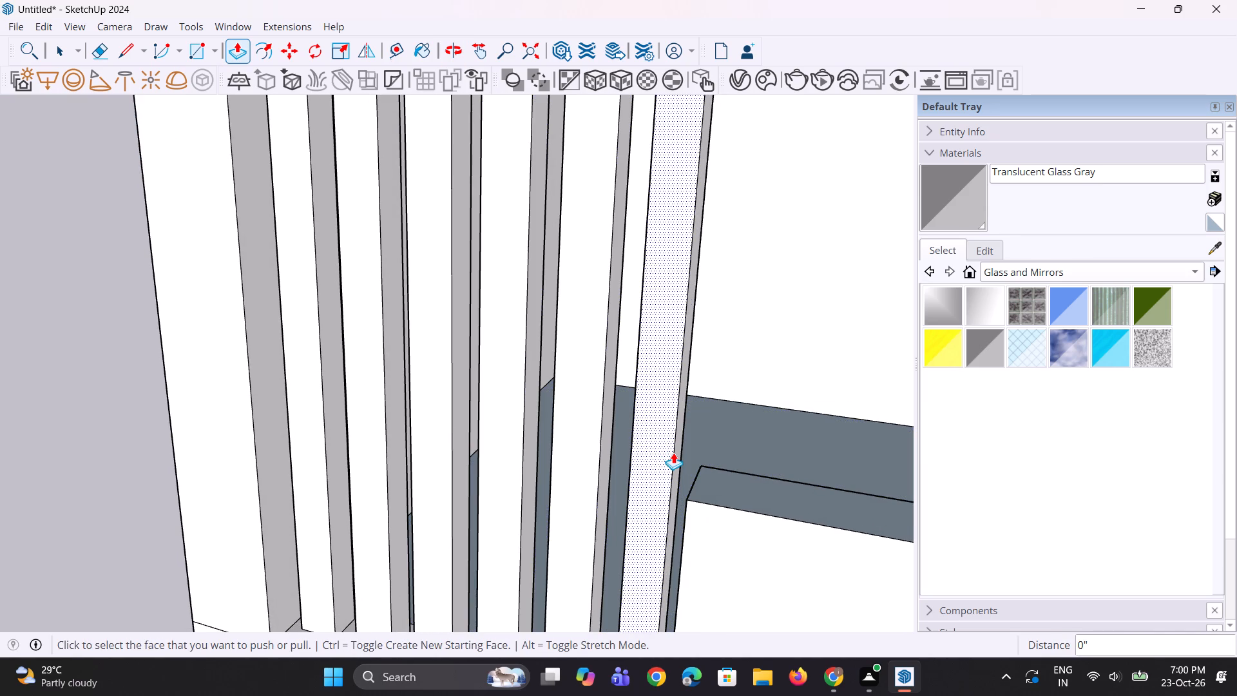
{"action": "double_click", "coordinate": [680, 459]}
Copy the lower front edge of the fascia below the roof beam about 7 3/16" inward across its underside.
{"action": "middle_click_drag", "start_coordinate": [682, 460], "coordinate": [792, 454]}
{"action": "scroll", "coordinate": [626, 430], "scroll_direction": "down", "scroll_amount": 7}
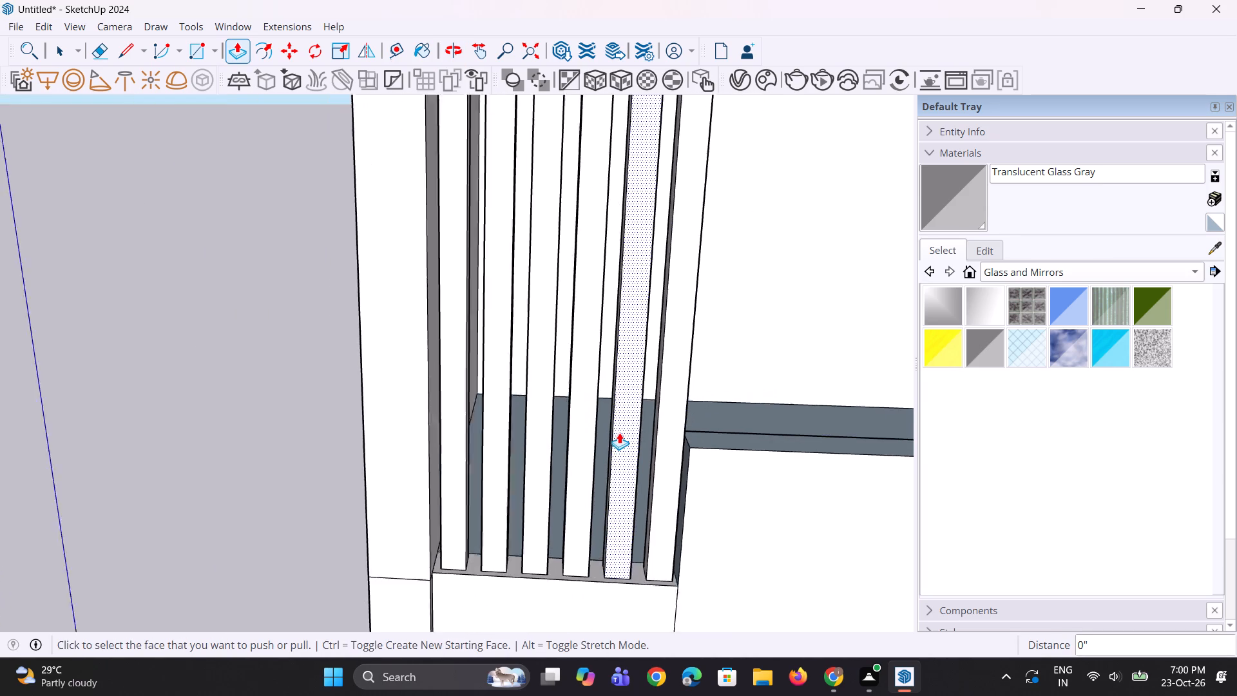
{"action": "scroll", "coordinate": [619, 432], "scroll_direction": "down", "scroll_amount": 8}
{"action": "middle_click_drag", "start_coordinate": [589, 433], "coordinate": [566, 421]}
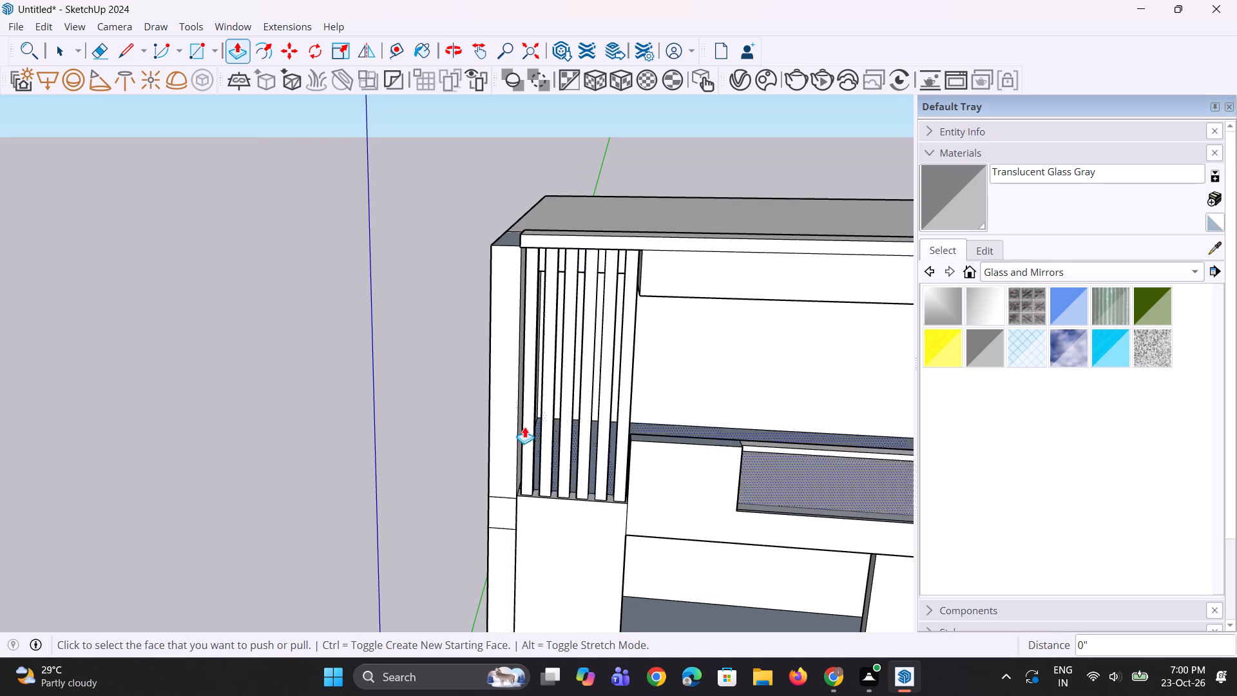
{"action": "scroll", "coordinate": [506, 432], "scroll_direction": "down", "scroll_amount": 5}
{"action": "middle_click_drag", "start_coordinate": [506, 430], "coordinate": [550, 343]}
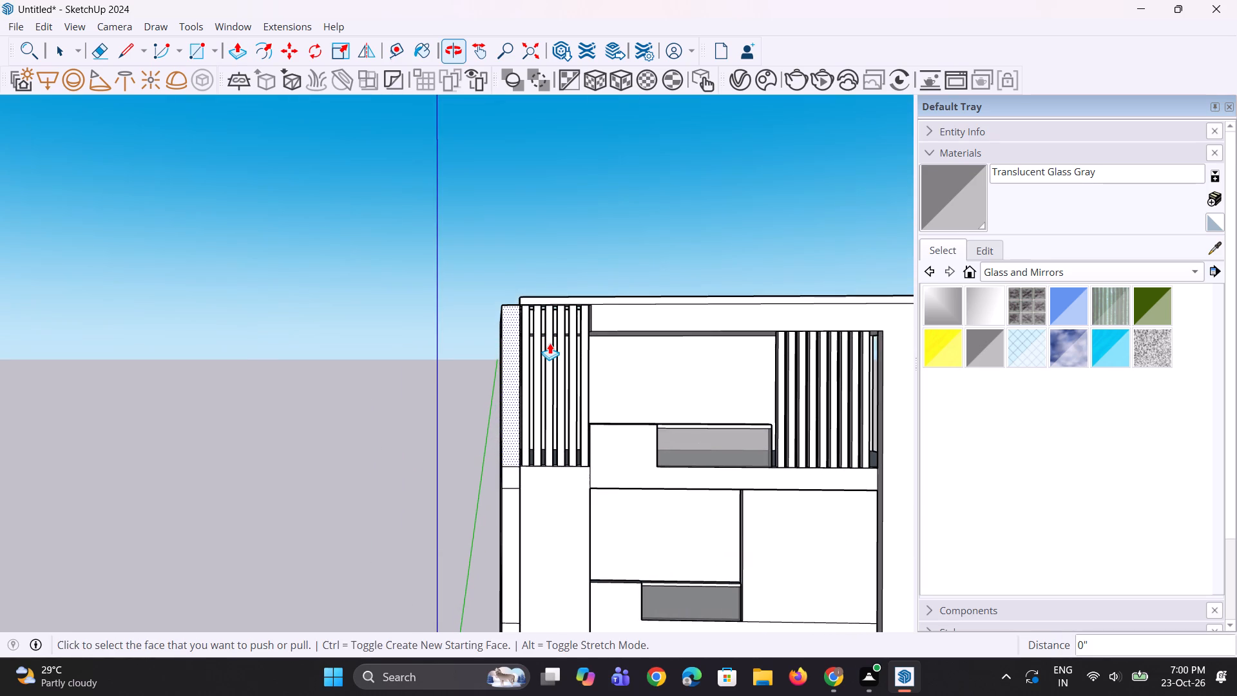
{"action": "scroll", "coordinate": [580, 324], "scroll_direction": "up", "scroll_amount": 3}
{"action": "scroll", "coordinate": [468, 375], "scroll_direction": "down", "scroll_amount": 4}
{"action": "middle_click_drag", "start_coordinate": [596, 387], "coordinate": [623, 400]}
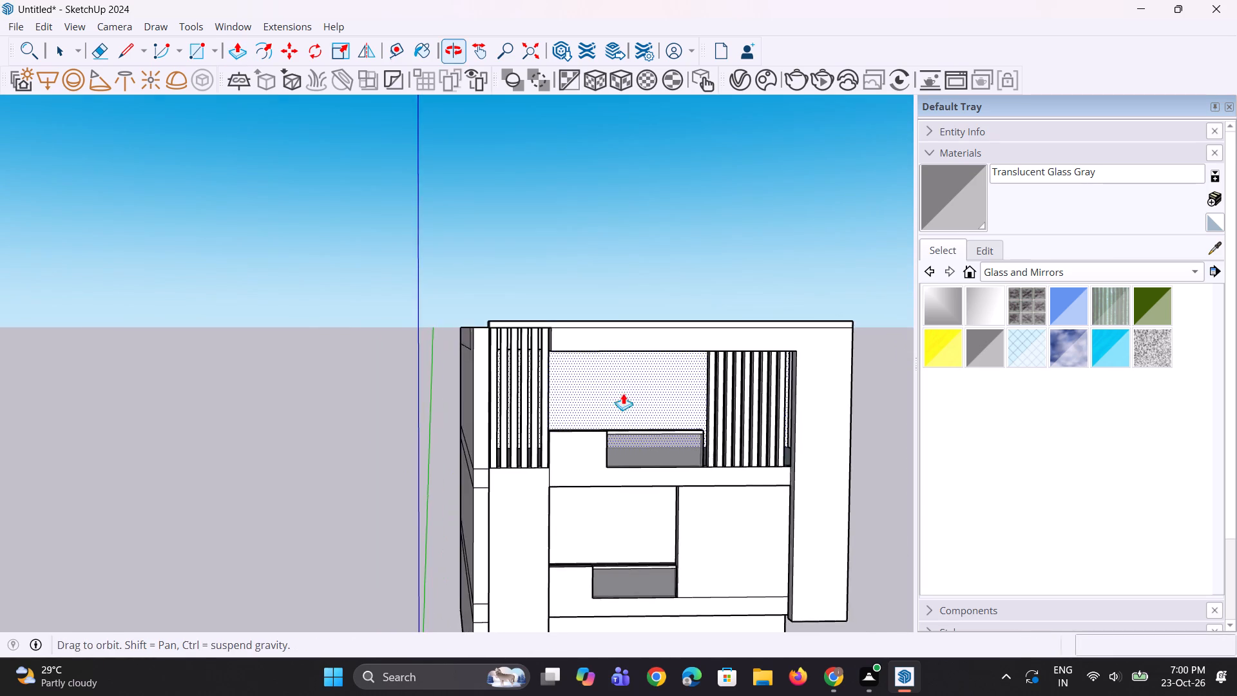
{"action": "scroll", "coordinate": [609, 349], "scroll_direction": "up", "scroll_amount": 2}
{"action": "key", "text": "space"}
{"action": "key", "text": "space"}
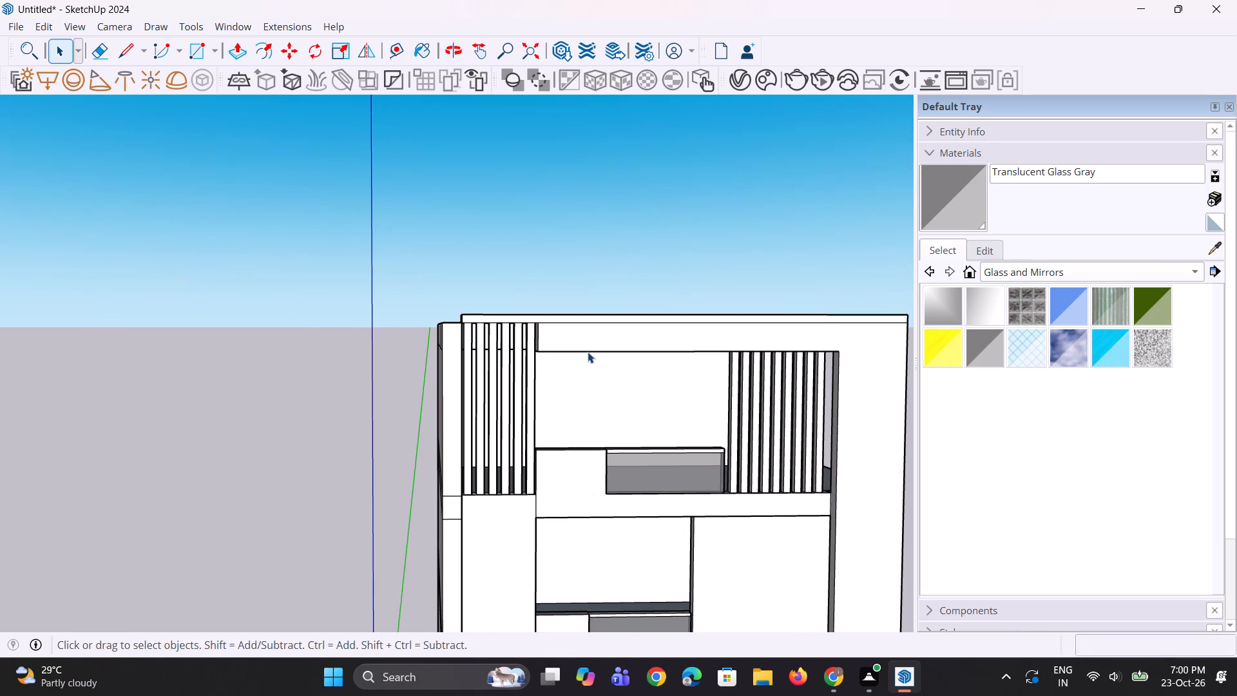
{"action": "left_click", "coordinate": [588, 352]}
{"action": "scroll", "coordinate": [534, 349], "scroll_direction": "up", "scroll_amount": 1}
{"action": "middle_click_drag", "start_coordinate": [534, 349], "coordinate": [559, 291]}
{"action": "scroll", "coordinate": [534, 325], "scroll_direction": "up", "scroll_amount": 4}
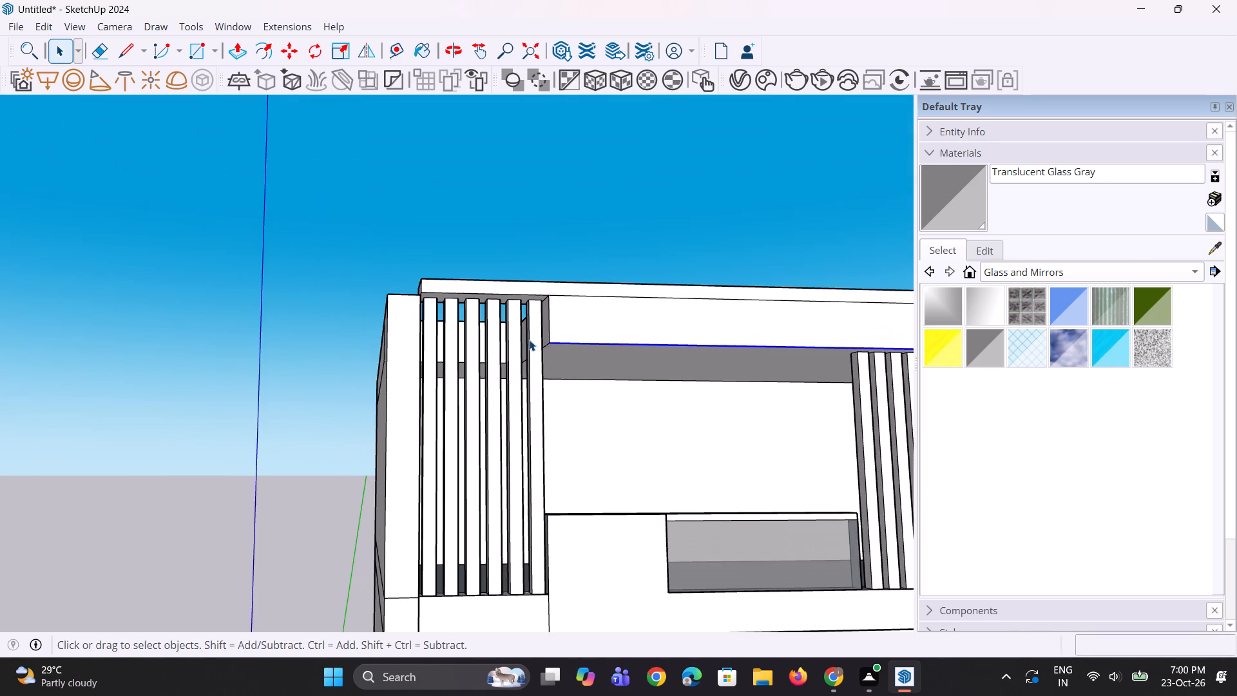
{"action": "key", "text": "m"}
{"action": "scroll", "coordinate": [529, 340], "scroll_direction": "up", "scroll_amount": 4, "text": "ctrl"}
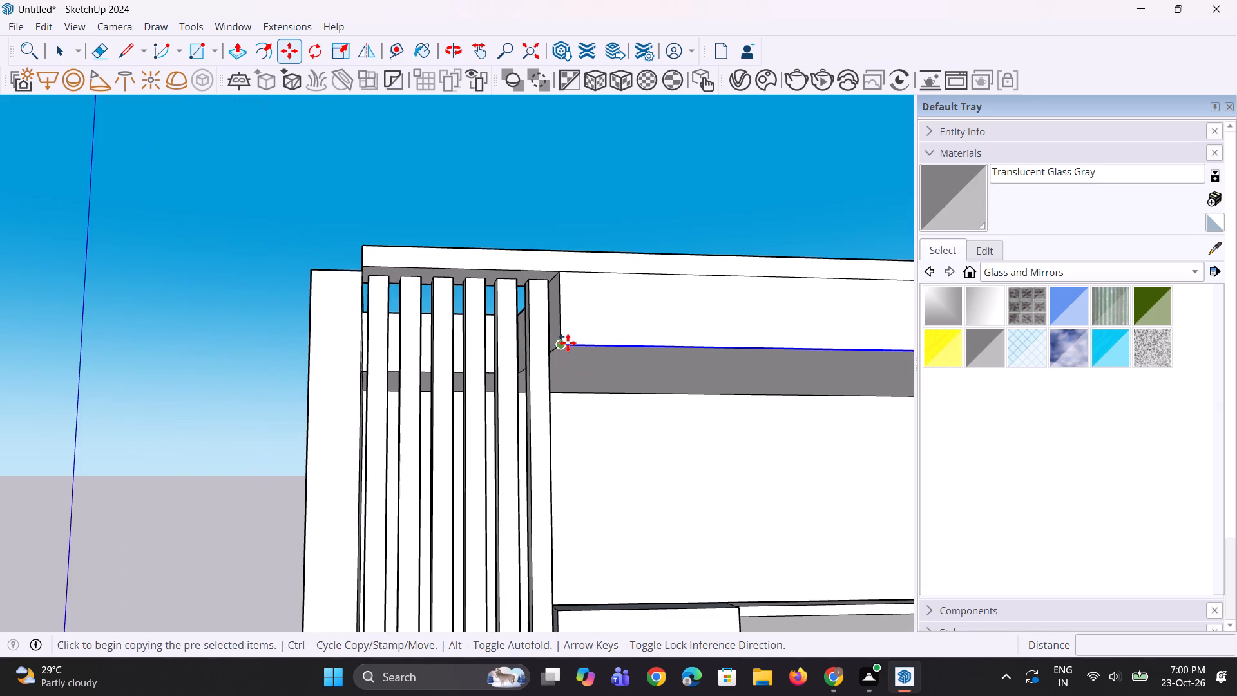
{"action": "left_click", "coordinate": [569, 343]}
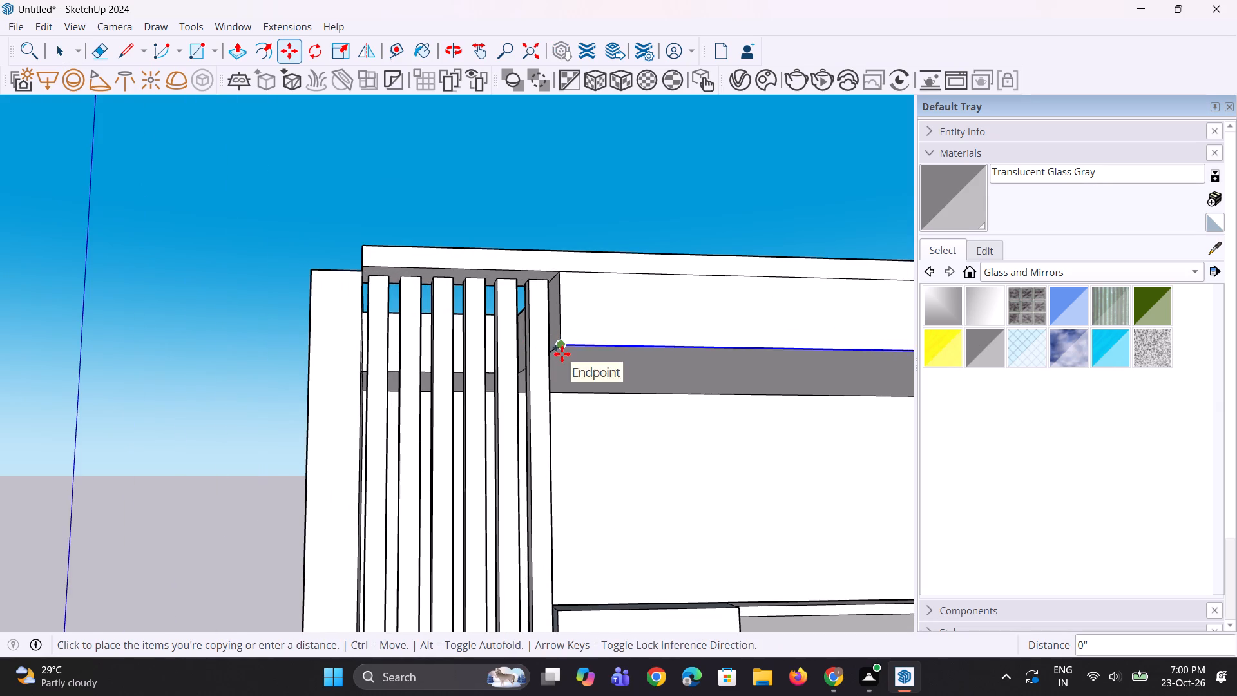
{"action": "scroll", "coordinate": [562, 353], "scroll_direction": "up", "scroll_amount": 7}
{"action": "left_click", "coordinate": [553, 347]}
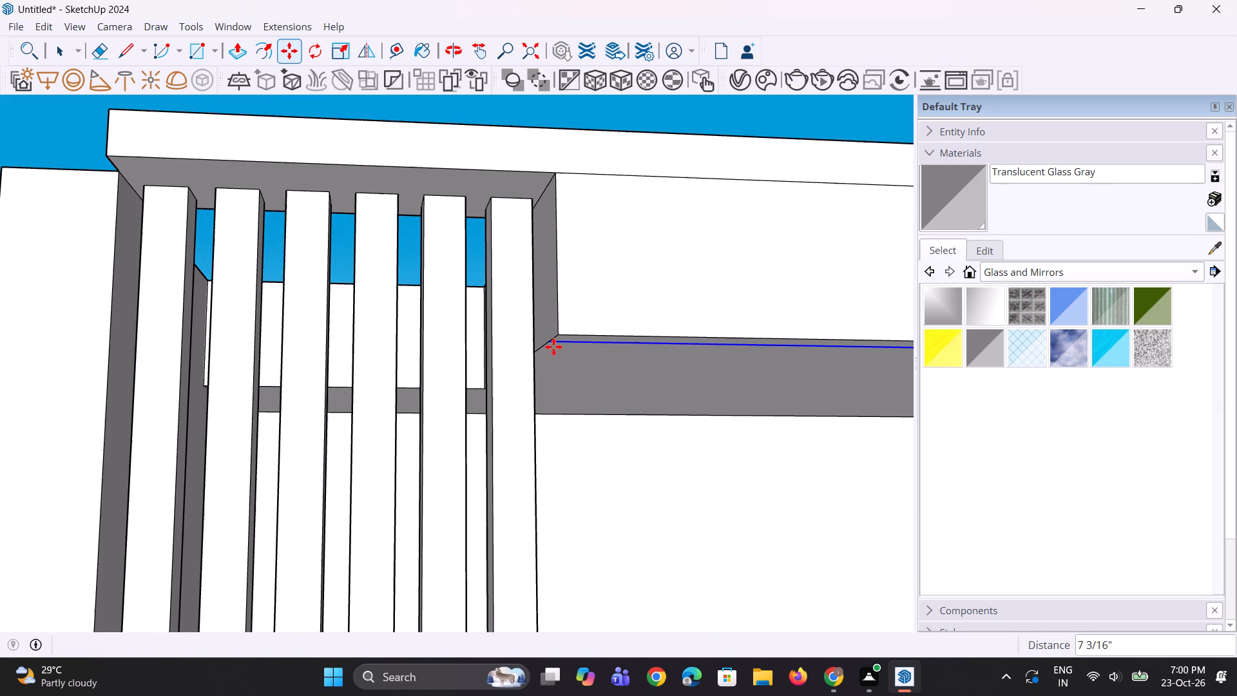
Extrude the narrow strip on the fascia's underside downward about 3 1/2".
{"action": "scroll", "coordinate": [557, 368], "scroll_direction": "up", "scroll_amount": 2}
{"action": "middle_click_drag", "start_coordinate": [560, 365], "coordinate": [588, 295]}
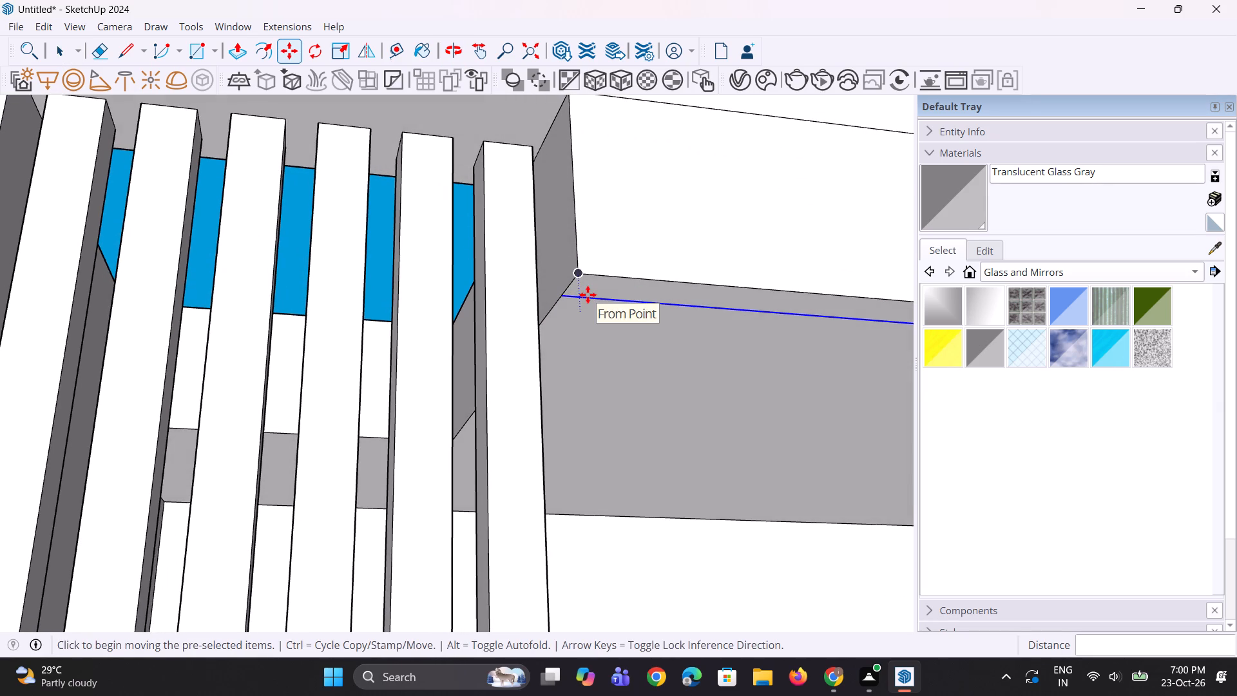
{"action": "key", "text": "p"}
{"action": "left_click", "coordinate": [590, 292]}
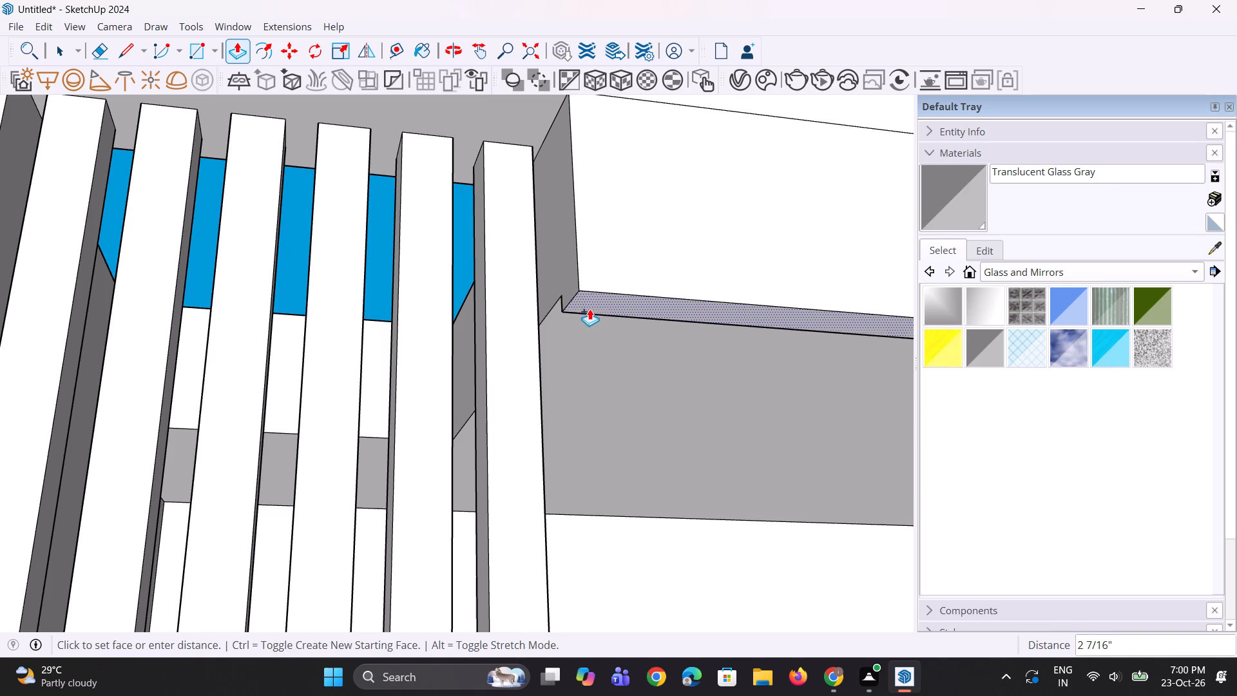
{"action": "left_click", "coordinate": [588, 316]}
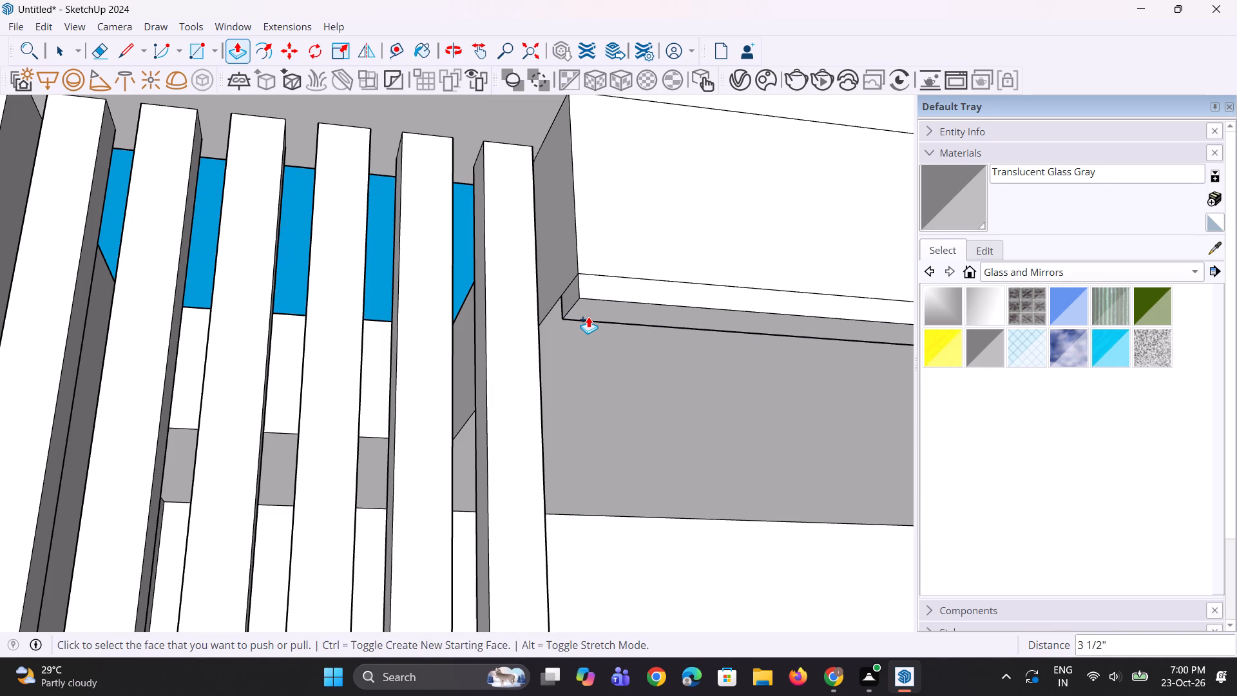
Pull the strip's front face forward about 8 7/8" so it projects as a ledge beneath the fascia.
{"action": "scroll", "coordinate": [428, 342], "scroll_direction": "down", "scroll_amount": 9}
{"action": "middle_click_drag", "start_coordinate": [733, 379], "coordinate": [643, 479]}
{"action": "scroll", "coordinate": [498, 388], "scroll_direction": "up", "scroll_amount": 1}
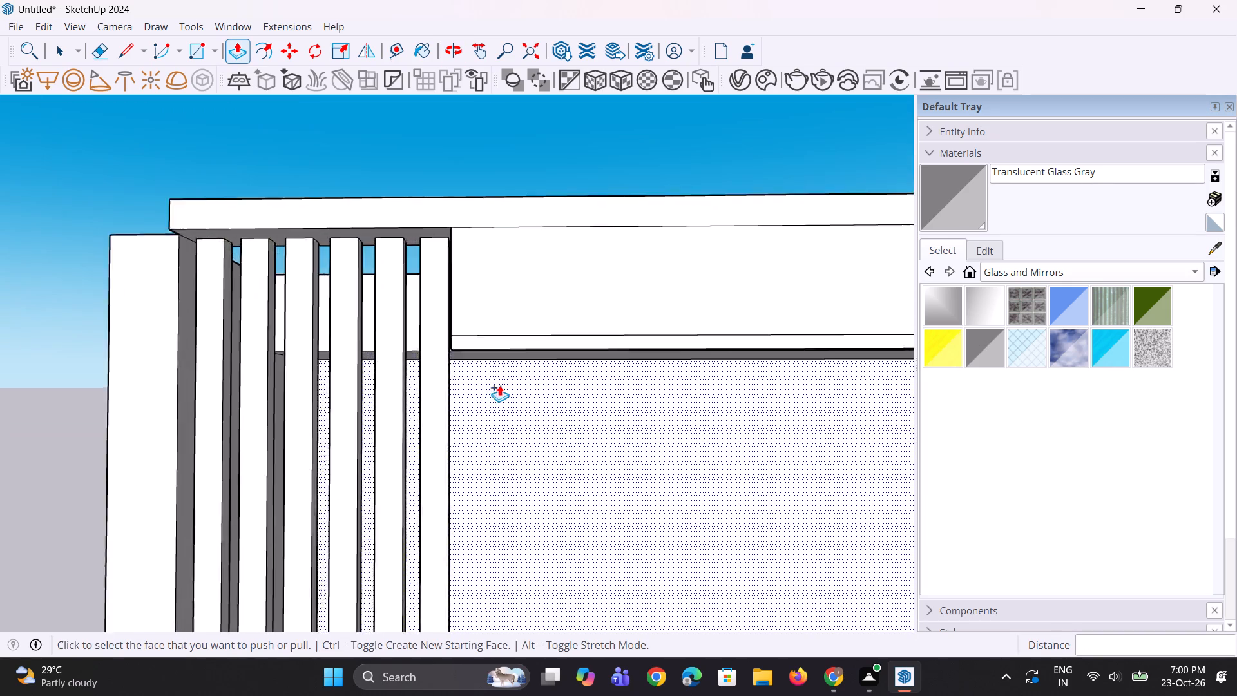
{"action": "scroll", "coordinate": [499, 385], "scroll_direction": "up", "scroll_amount": 3}
{"action": "middle_click_drag", "start_coordinate": [486, 364], "coordinate": [491, 368]}
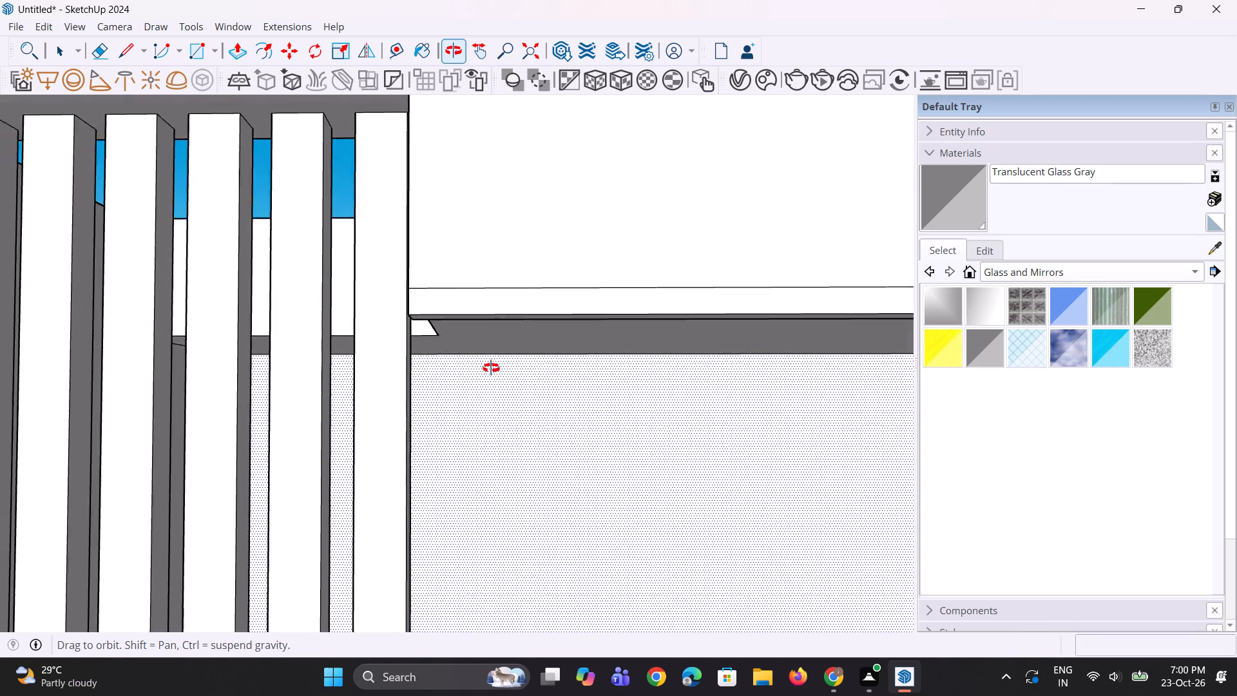
{"action": "middle_click_drag", "start_coordinate": [491, 368], "coordinate": [492, 343]}
{"action": "left_click", "coordinate": [497, 292]}
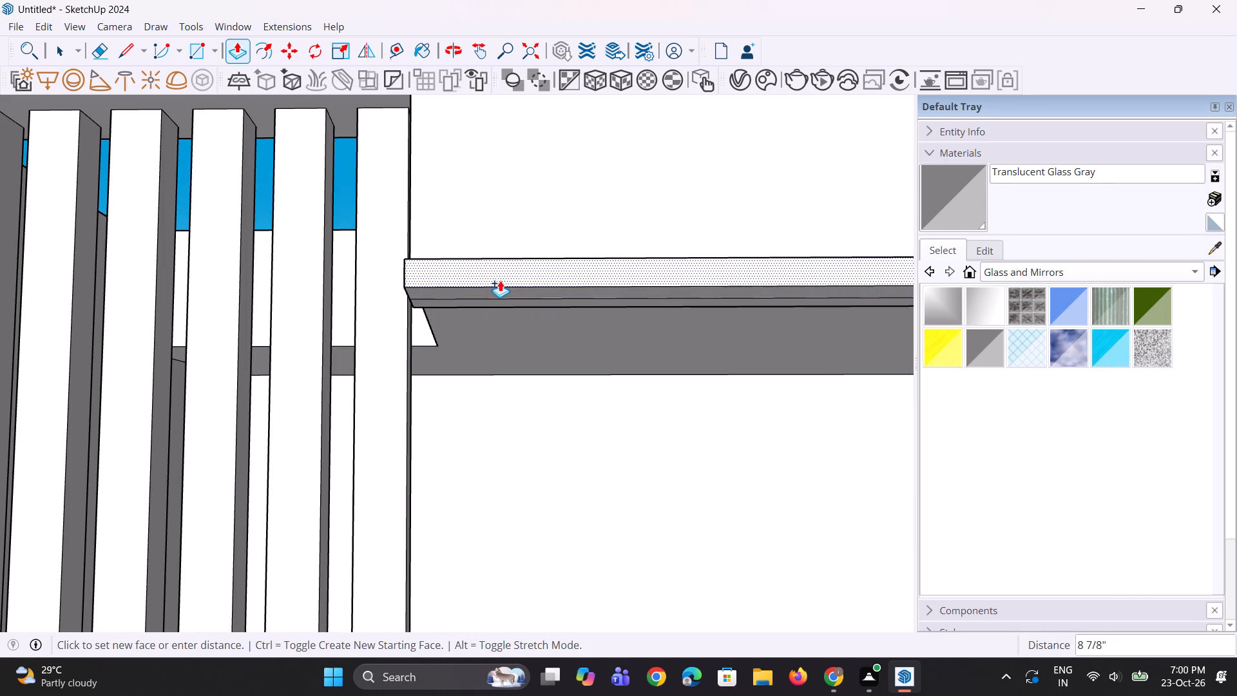
{"action": "left_click", "coordinate": [500, 282]}
Push the projecting ledge's front face back about 2 9/16".
{"action": "middle_click_drag", "start_coordinate": [468, 292], "coordinate": [454, 353]}
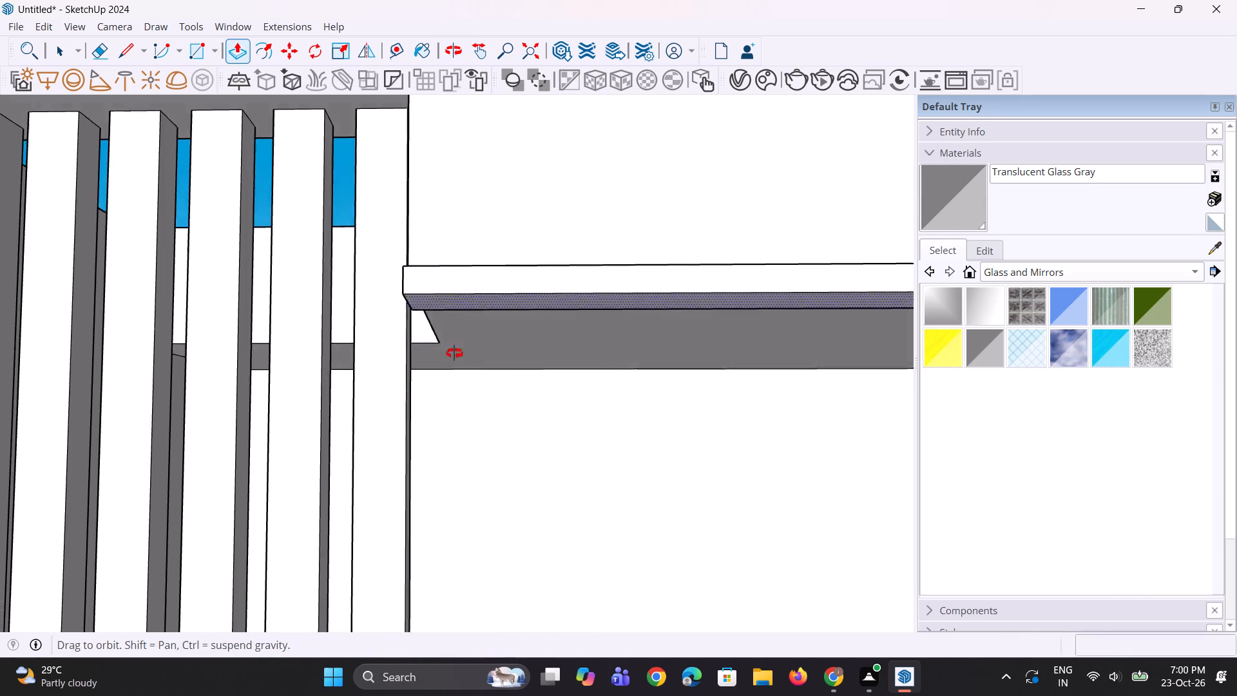
{"action": "middle_click_drag", "start_coordinate": [454, 353], "coordinate": [450, 423]}
{"action": "scroll", "coordinate": [457, 405], "scroll_direction": "down", "scroll_amount": 5}
{"action": "left_click", "coordinate": [450, 397]}
{"action": "left_click", "coordinate": [452, 392]}
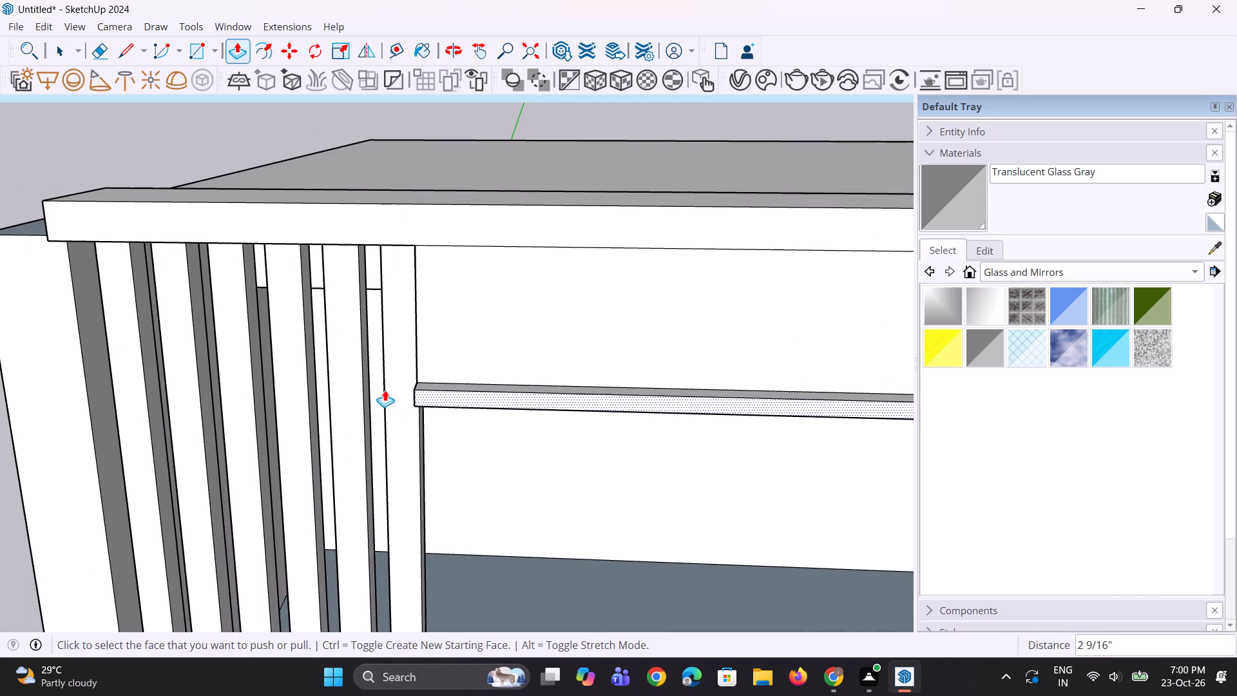
Extrude the roof beam's front face forward about 4 5/8" to line up with the front of the ledge below.
{"action": "scroll", "coordinate": [381, 390], "scroll_direction": "down", "scroll_amount": 5}
{"action": "middle_click_drag", "start_coordinate": [381, 387], "coordinate": [389, 380]}
{"action": "scroll", "coordinate": [427, 307], "scroll_direction": "up", "scroll_amount": 3}
{"action": "left_click", "coordinate": [427, 307]}
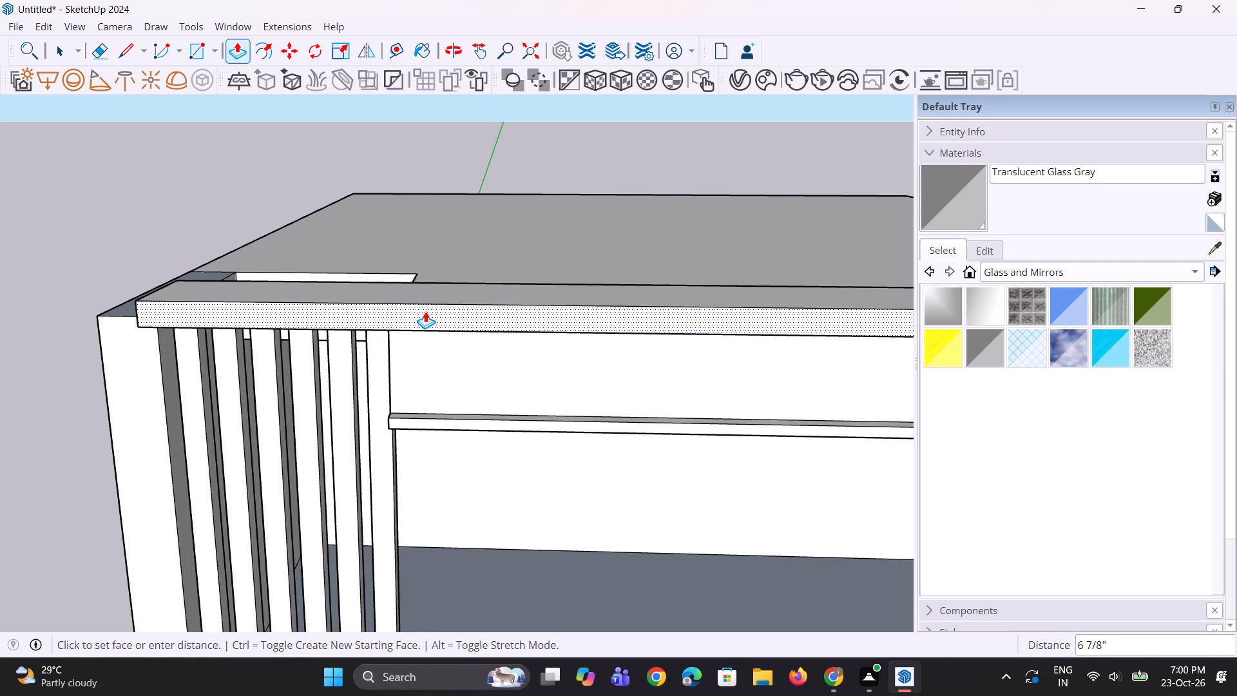
{"action": "key", "text": "Escape"}
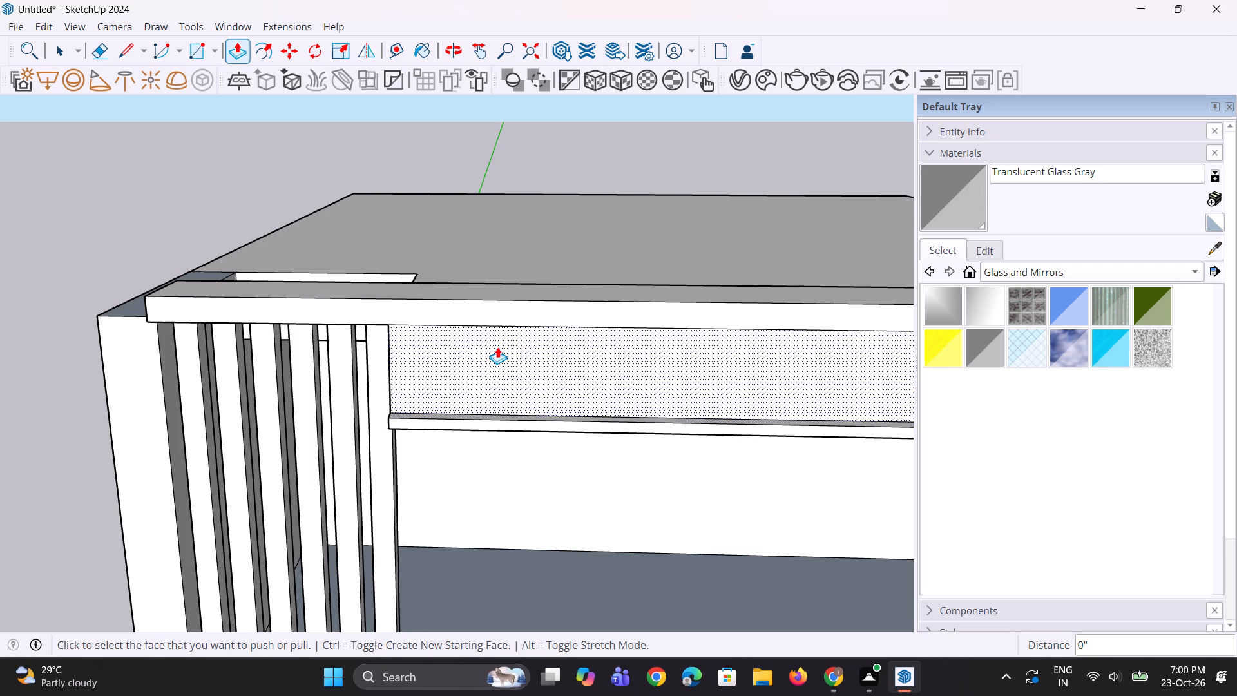
{"action": "left_click", "coordinate": [520, 317]}
{"action": "middle_click_drag", "start_coordinate": [546, 392], "coordinate": [517, 204]}
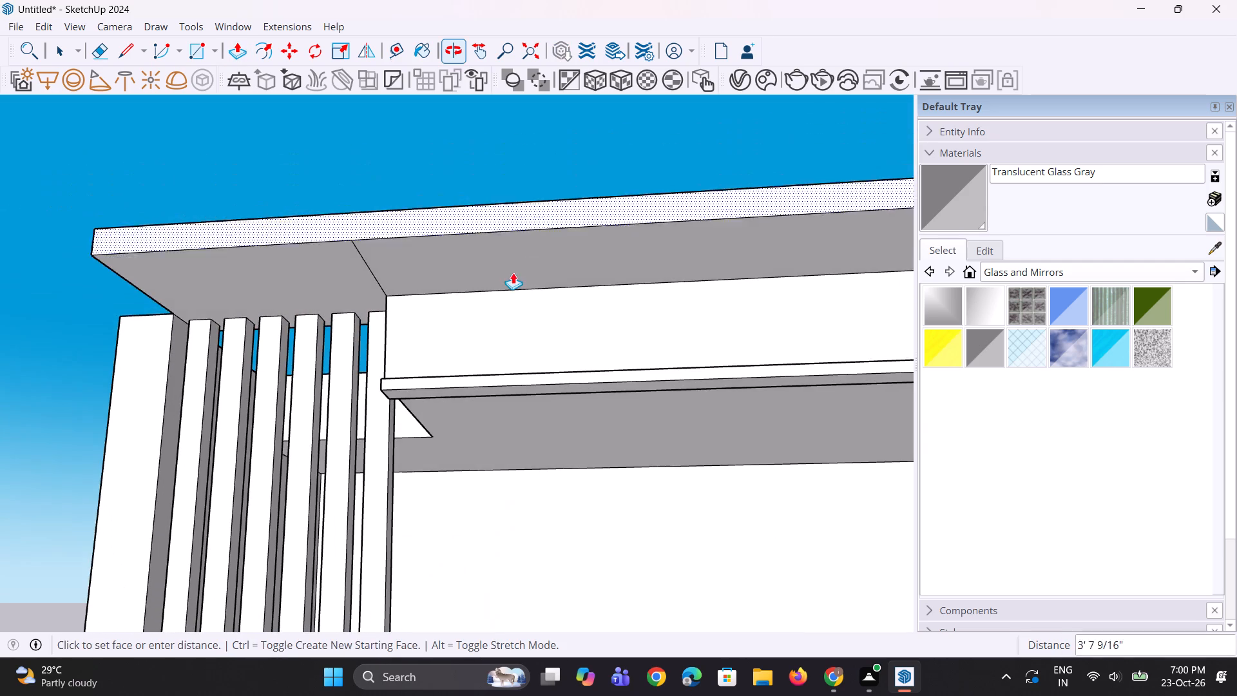
{"action": "left_click", "coordinate": [549, 381]}
{"action": "middle_click_drag", "start_coordinate": [238, 370], "coordinate": [443, 438]}
{"action": "scroll", "coordinate": [168, 356], "scroll_direction": "down", "scroll_amount": 4}
{"action": "middle_click_drag", "start_coordinate": [168, 353], "coordinate": [767, 465]}
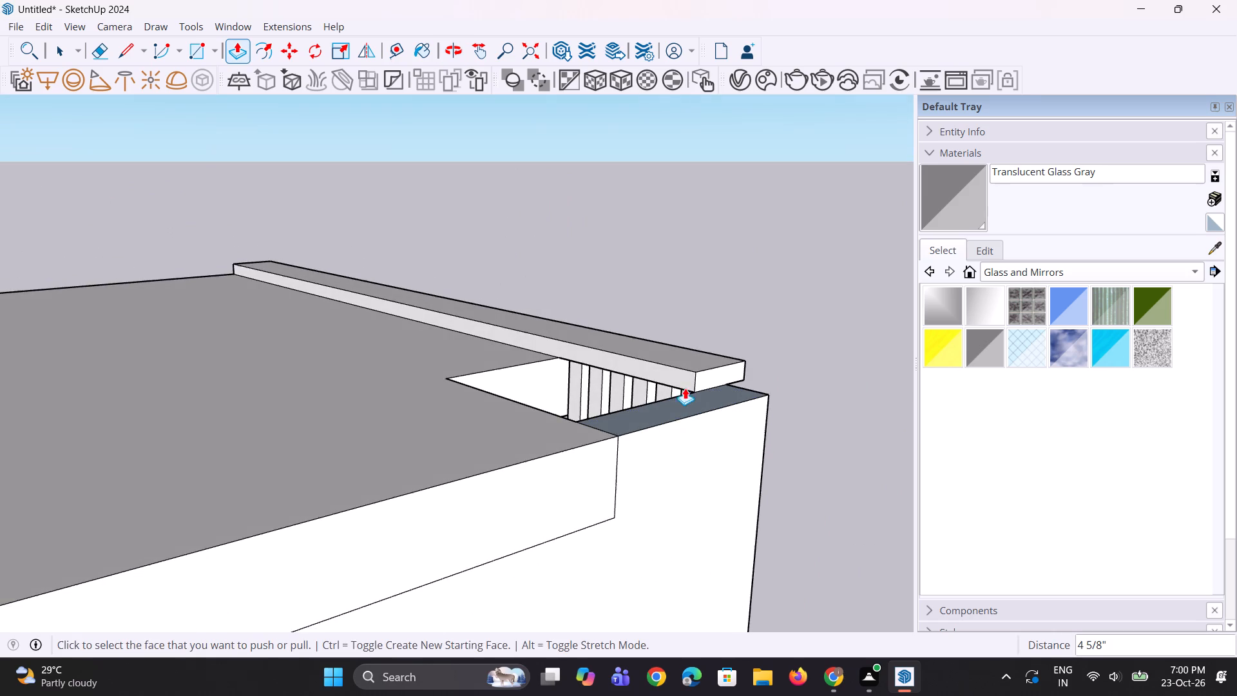
Extrude the roof beam's back face about 6 1/16" inward over the roof slab.
{"action": "scroll", "coordinate": [686, 390], "scroll_direction": "up", "scroll_amount": 1}
{"action": "left_click", "coordinate": [678, 379]}
{"action": "left_click", "coordinate": [669, 391]}
{"action": "scroll", "coordinate": [669, 420], "scroll_direction": "up", "scroll_amount": 1}
{"action": "middle_click_drag", "start_coordinate": [669, 421], "coordinate": [164, 472]}
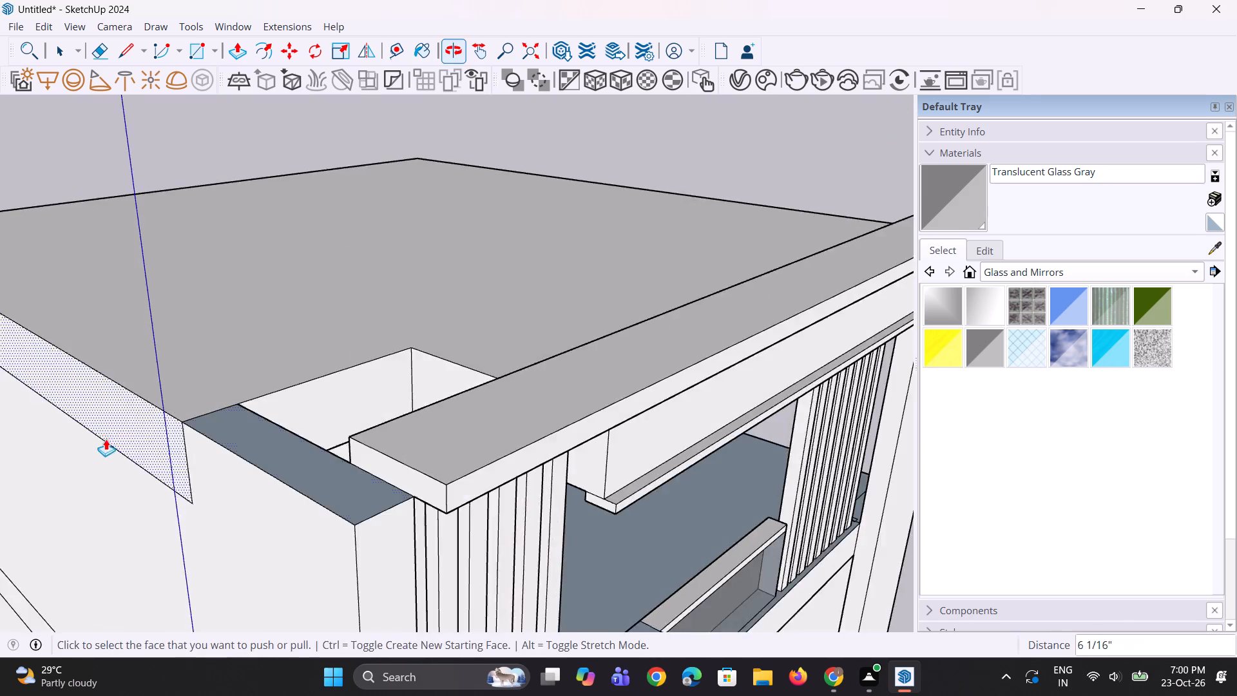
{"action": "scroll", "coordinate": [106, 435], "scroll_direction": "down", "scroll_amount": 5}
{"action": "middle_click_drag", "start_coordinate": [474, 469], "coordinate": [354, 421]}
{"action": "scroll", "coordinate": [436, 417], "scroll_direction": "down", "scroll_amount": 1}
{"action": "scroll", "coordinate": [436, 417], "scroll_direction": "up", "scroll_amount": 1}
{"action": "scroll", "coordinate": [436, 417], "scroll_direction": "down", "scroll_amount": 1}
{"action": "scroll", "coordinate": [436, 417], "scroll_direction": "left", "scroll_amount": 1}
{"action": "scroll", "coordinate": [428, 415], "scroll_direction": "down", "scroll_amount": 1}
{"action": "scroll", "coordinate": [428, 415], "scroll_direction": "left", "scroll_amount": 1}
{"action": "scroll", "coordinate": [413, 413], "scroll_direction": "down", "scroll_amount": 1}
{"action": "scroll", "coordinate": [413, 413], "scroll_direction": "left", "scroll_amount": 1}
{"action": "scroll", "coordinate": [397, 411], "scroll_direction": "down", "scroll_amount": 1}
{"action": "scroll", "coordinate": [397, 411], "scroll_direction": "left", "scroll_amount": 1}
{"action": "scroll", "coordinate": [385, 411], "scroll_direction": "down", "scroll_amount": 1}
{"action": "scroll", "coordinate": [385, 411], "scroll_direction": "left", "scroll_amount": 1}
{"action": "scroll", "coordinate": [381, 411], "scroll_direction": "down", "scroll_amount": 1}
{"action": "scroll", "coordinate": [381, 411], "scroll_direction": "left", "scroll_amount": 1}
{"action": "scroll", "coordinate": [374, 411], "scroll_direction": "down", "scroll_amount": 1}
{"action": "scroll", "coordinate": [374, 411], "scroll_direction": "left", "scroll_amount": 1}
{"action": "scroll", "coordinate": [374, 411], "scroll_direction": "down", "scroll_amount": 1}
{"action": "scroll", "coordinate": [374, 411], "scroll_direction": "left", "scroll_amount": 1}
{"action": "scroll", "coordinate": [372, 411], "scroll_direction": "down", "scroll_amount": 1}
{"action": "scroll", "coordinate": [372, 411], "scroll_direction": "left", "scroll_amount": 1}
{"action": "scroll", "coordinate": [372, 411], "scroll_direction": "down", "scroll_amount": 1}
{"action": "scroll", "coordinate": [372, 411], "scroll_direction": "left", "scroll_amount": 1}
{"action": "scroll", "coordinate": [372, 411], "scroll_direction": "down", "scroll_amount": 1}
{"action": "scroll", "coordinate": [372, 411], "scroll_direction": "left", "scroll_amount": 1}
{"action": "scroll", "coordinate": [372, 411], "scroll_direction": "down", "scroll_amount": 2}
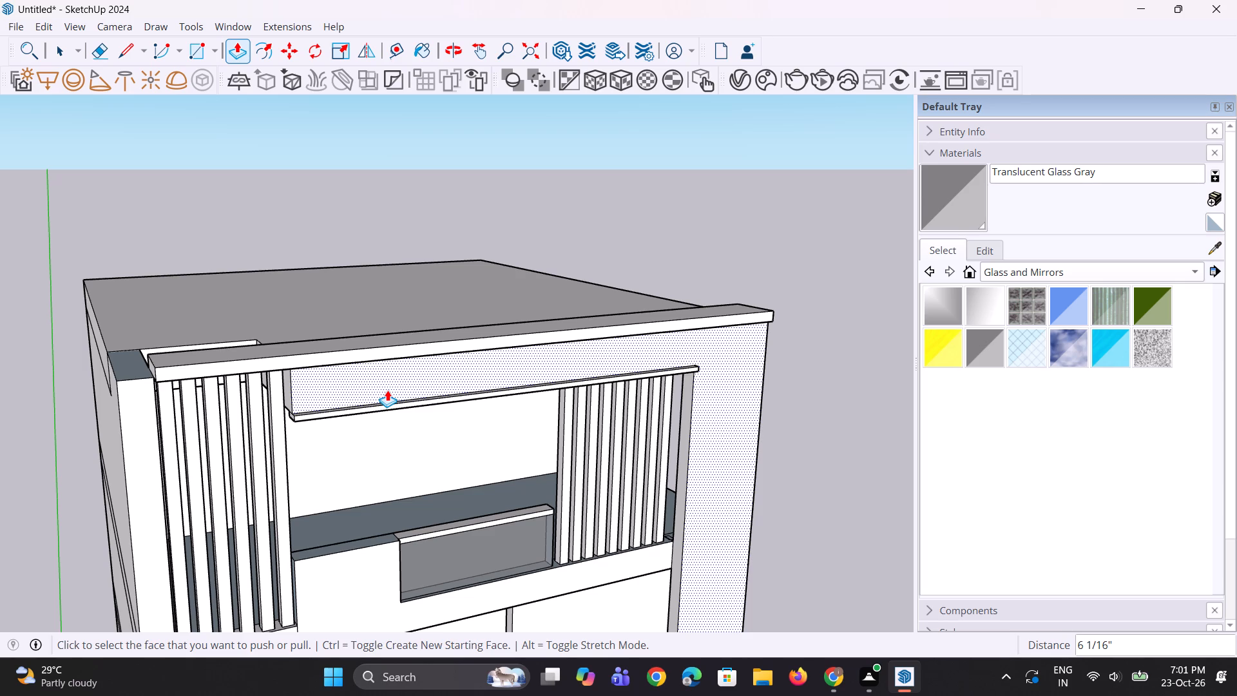
Raise the top face of the projecting ledge beneath the fascia about 1 3/4".
{"action": "scroll", "coordinate": [331, 389], "scroll_direction": "down", "scroll_amount": 3}
{"action": "middle_click_drag", "start_coordinate": [326, 504], "coordinate": [202, 434]}
{"action": "scroll", "coordinate": [284, 347], "scroll_direction": "up", "scroll_amount": 7}
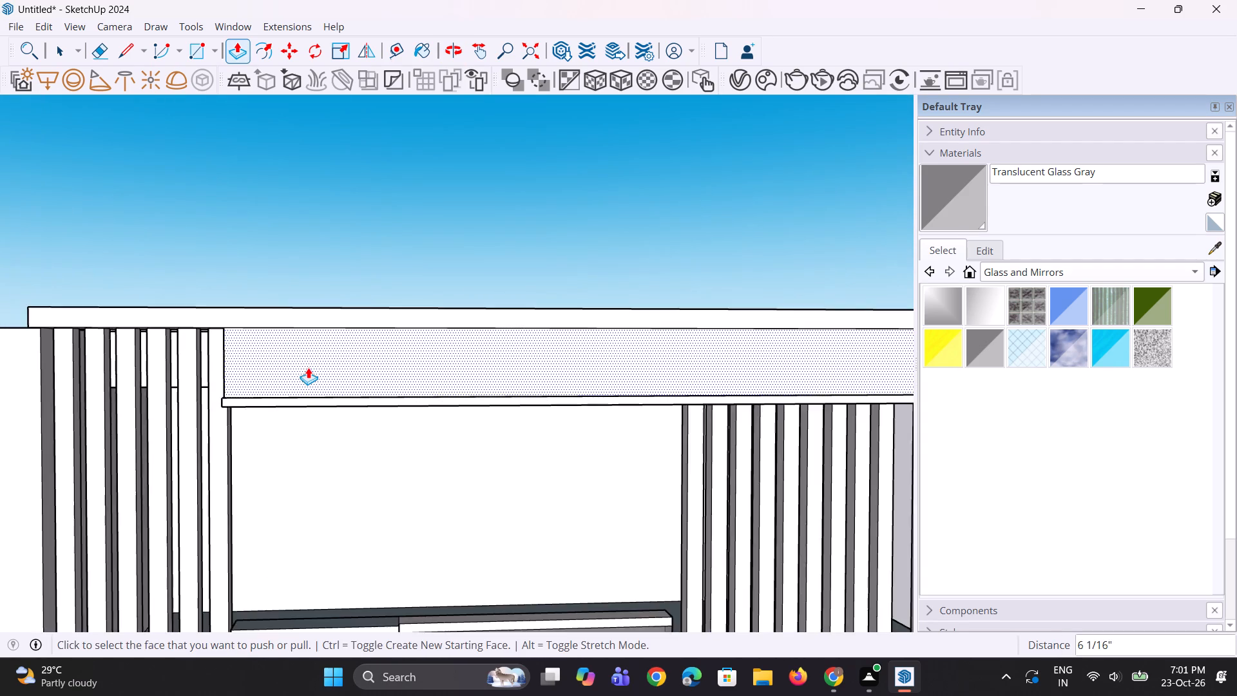
{"action": "scroll", "coordinate": [308, 367], "scroll_direction": "up", "scroll_amount": 4}
{"action": "middle_click_drag", "start_coordinate": [296, 400], "coordinate": [305, 473]}
{"action": "scroll", "coordinate": [282, 437], "scroll_direction": "up", "scroll_amount": 5}
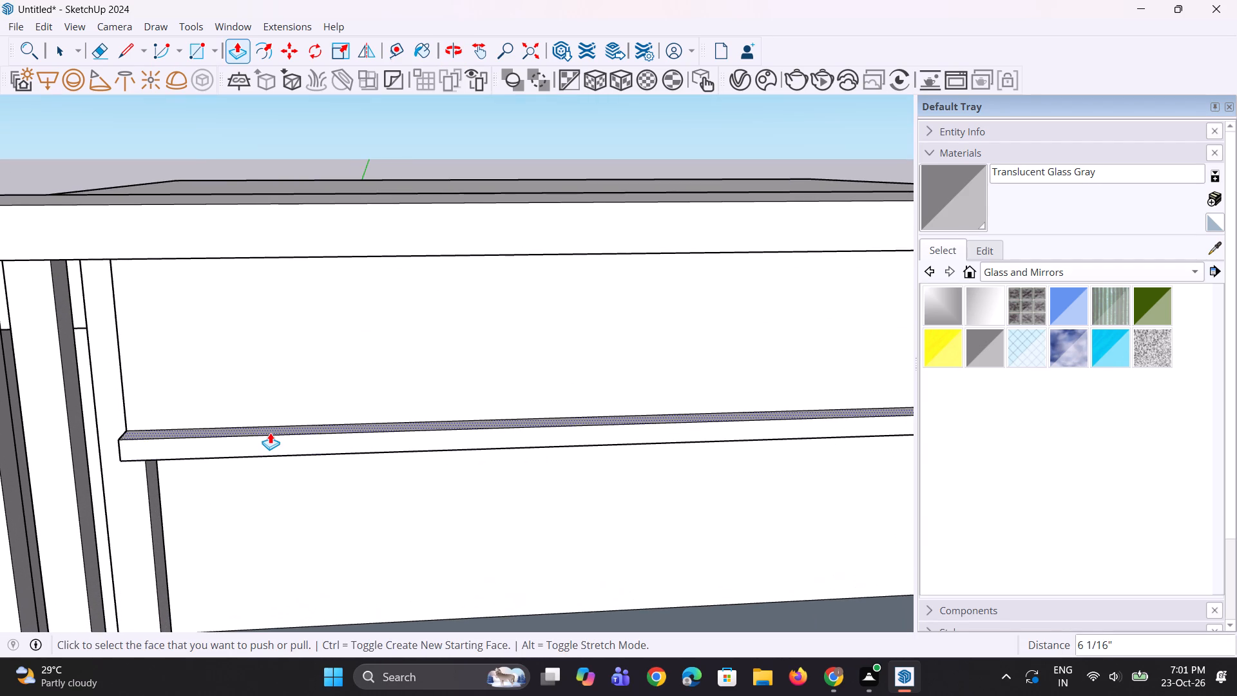
{"action": "left_click", "coordinate": [270, 432]}
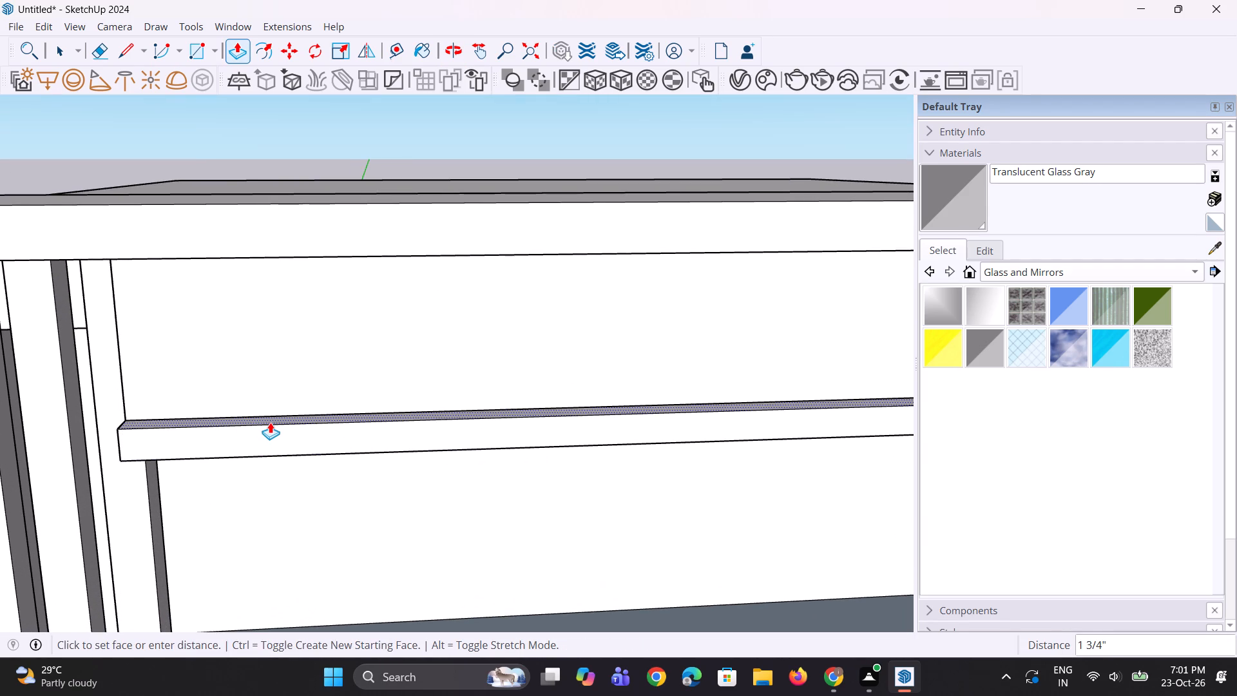
{"action": "left_click", "coordinate": [270, 421]}
{"action": "scroll", "coordinate": [255, 441], "scroll_direction": "down", "scroll_amount": 5}
{"action": "key", "text": "space"}
{"action": "key", "text": "space"}
{"action": "scroll", "coordinate": [214, 438], "scroll_direction": "down", "scroll_amount": 9}
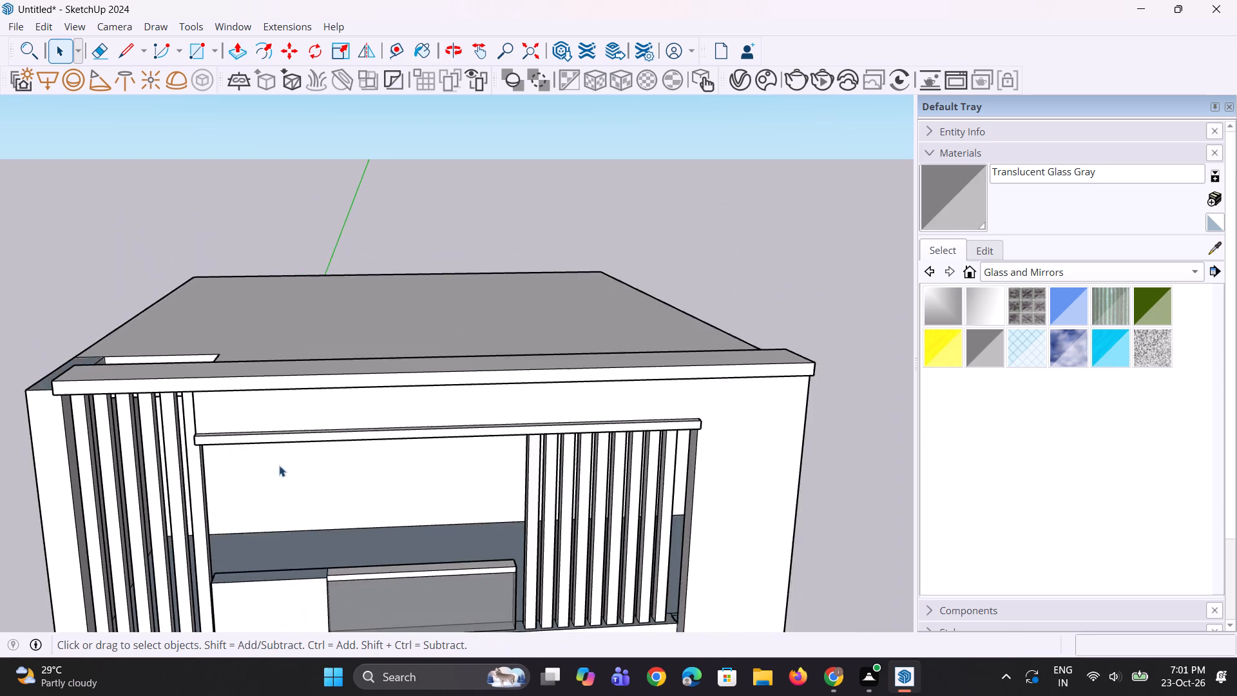
Extend the ends of the upper balcony's glass panel and its top rail about 6 1/4" to meet the post screen.
{"action": "scroll", "coordinate": [279, 465], "scroll_direction": "up", "scroll_amount": 1}
{"action": "middle_click_drag", "start_coordinate": [279, 465], "coordinate": [272, 356]}
{"action": "scroll", "coordinate": [271, 356], "scroll_direction": "down", "scroll_amount": 7}
{"action": "middle_click_drag", "start_coordinate": [379, 435], "coordinate": [373, 438]}
{"action": "scroll", "coordinate": [414, 483], "scroll_direction": "down", "scroll_amount": 2}
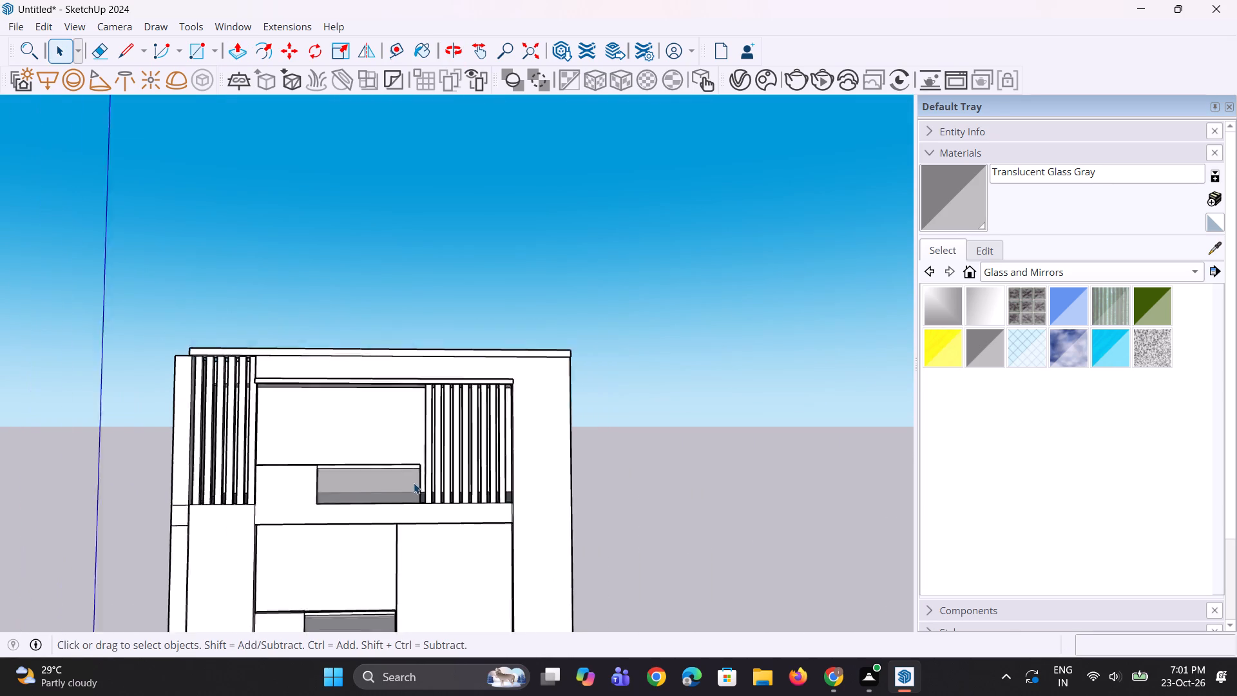
{"action": "scroll", "coordinate": [414, 483], "scroll_direction": "down", "scroll_amount": 2}
{"action": "middle_click_drag", "start_coordinate": [400, 483], "coordinate": [390, 480]}
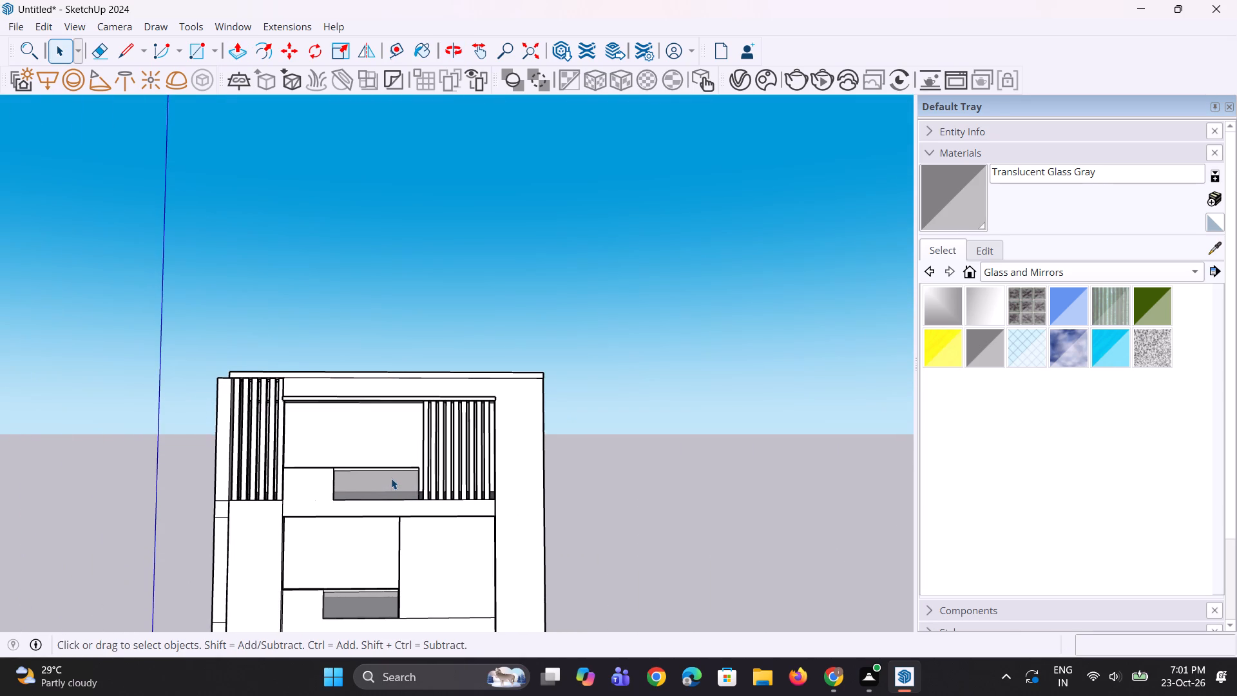
{"action": "scroll", "coordinate": [386, 457], "scroll_direction": "down", "scroll_amount": 2}
{"action": "middle_click_drag", "start_coordinate": [378, 472], "coordinate": [383, 483]}
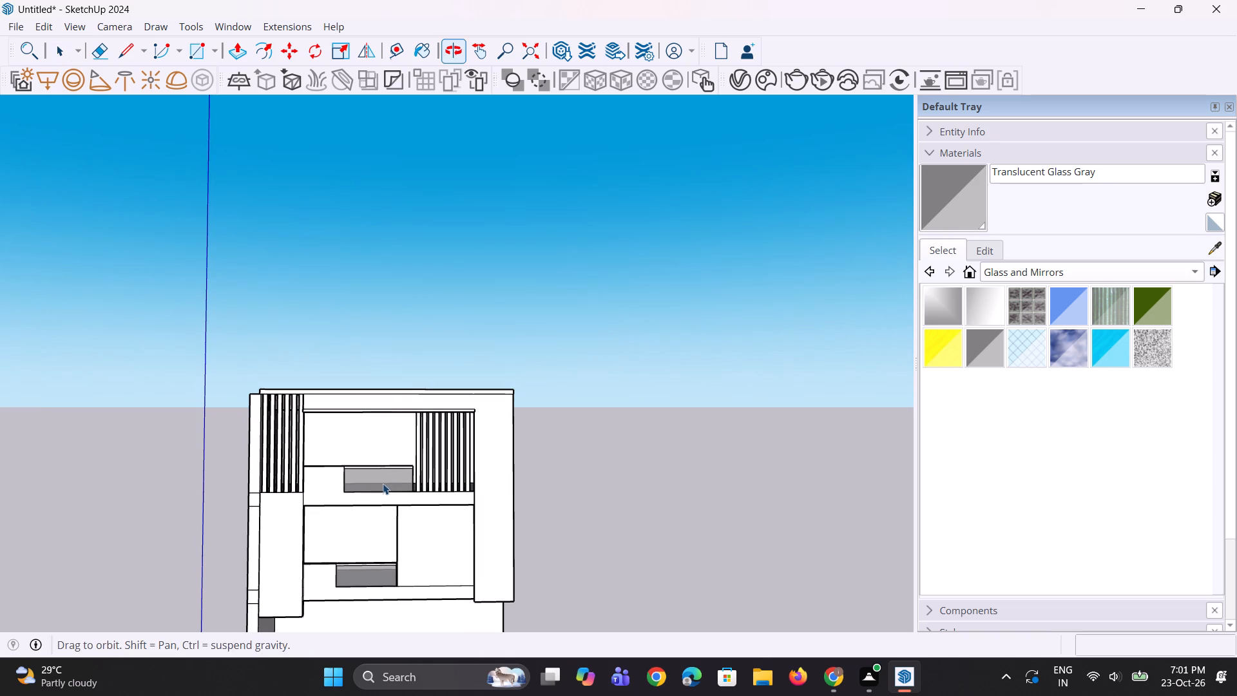
{"action": "scroll", "coordinate": [399, 490], "scroll_direction": "up", "scroll_amount": 14}
{"action": "middle_click_drag", "start_coordinate": [422, 477], "coordinate": [356, 490]}
{"action": "scroll", "coordinate": [370, 483], "scroll_direction": "up", "scroll_amount": 5}
{"action": "key", "text": "p"}
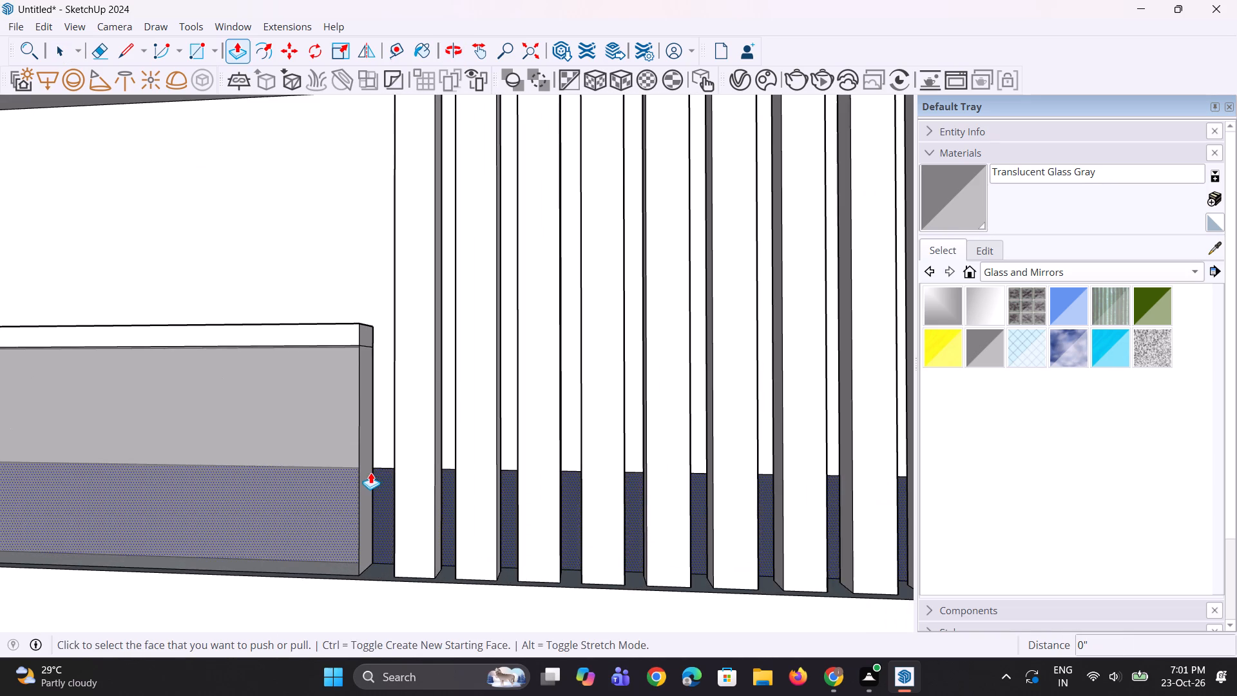
{"action": "left_click", "coordinate": [370, 472]}
{"action": "left_click", "coordinate": [401, 505]}
{"action": "scroll", "coordinate": [363, 358], "scroll_direction": "up", "scroll_amount": 2}
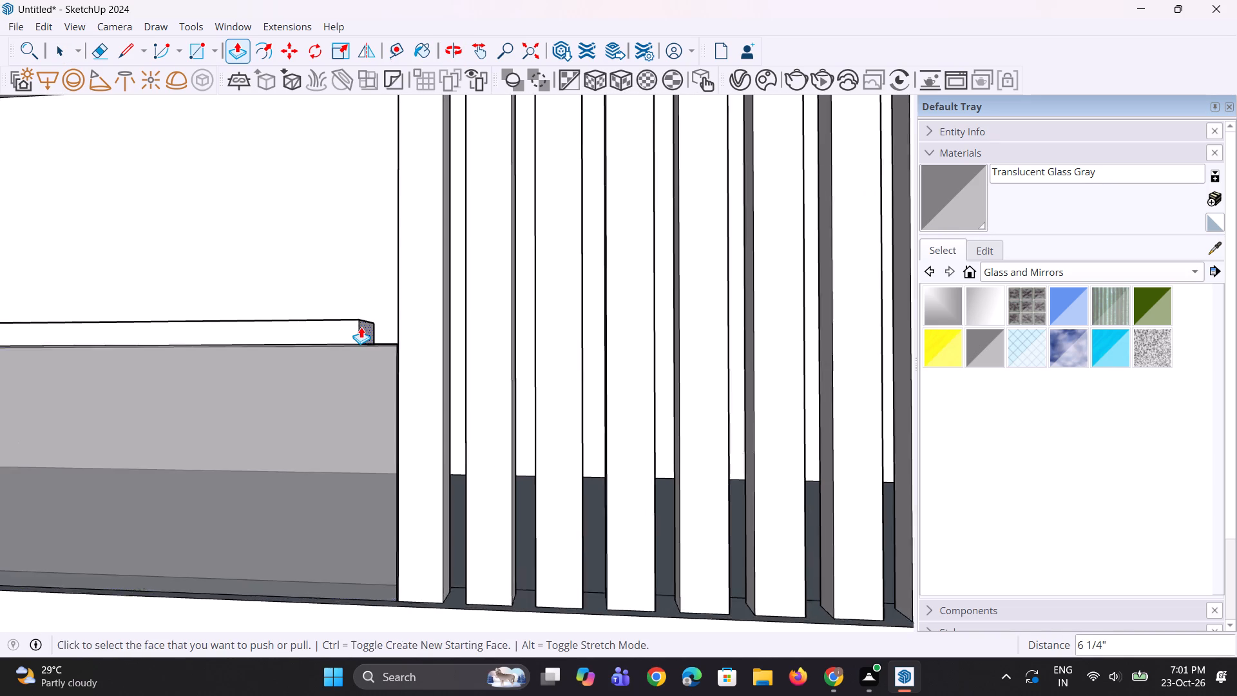
{"action": "double_click", "coordinate": [361, 327]}
{"action": "scroll", "coordinate": [392, 453], "scroll_direction": "down", "scroll_amount": 14}
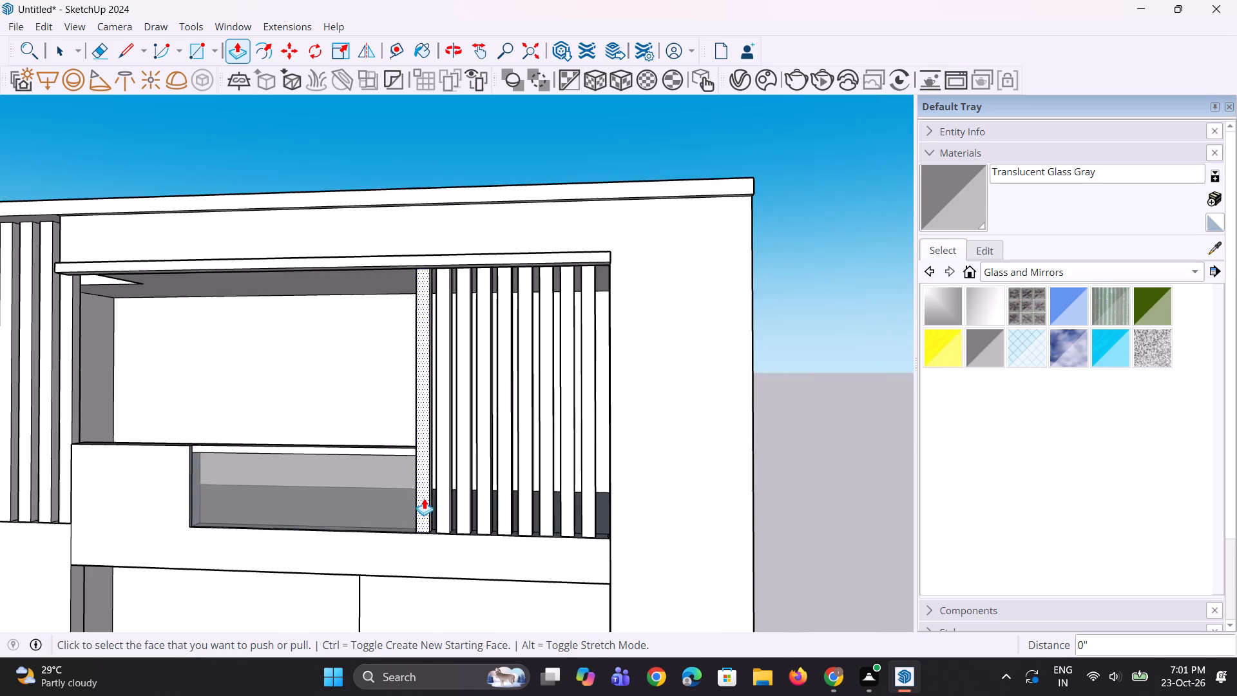
Draw a large window rectangle on the upper balcony's back wall, rising from the floor edge near the wall's inner corner.
{"action": "middle_click_drag", "start_coordinate": [405, 498], "coordinate": [434, 500]}
{"action": "scroll", "coordinate": [434, 500], "scroll_direction": "down", "scroll_amount": 9}
{"action": "middle_click_drag", "start_coordinate": [396, 489], "coordinate": [401, 535]}
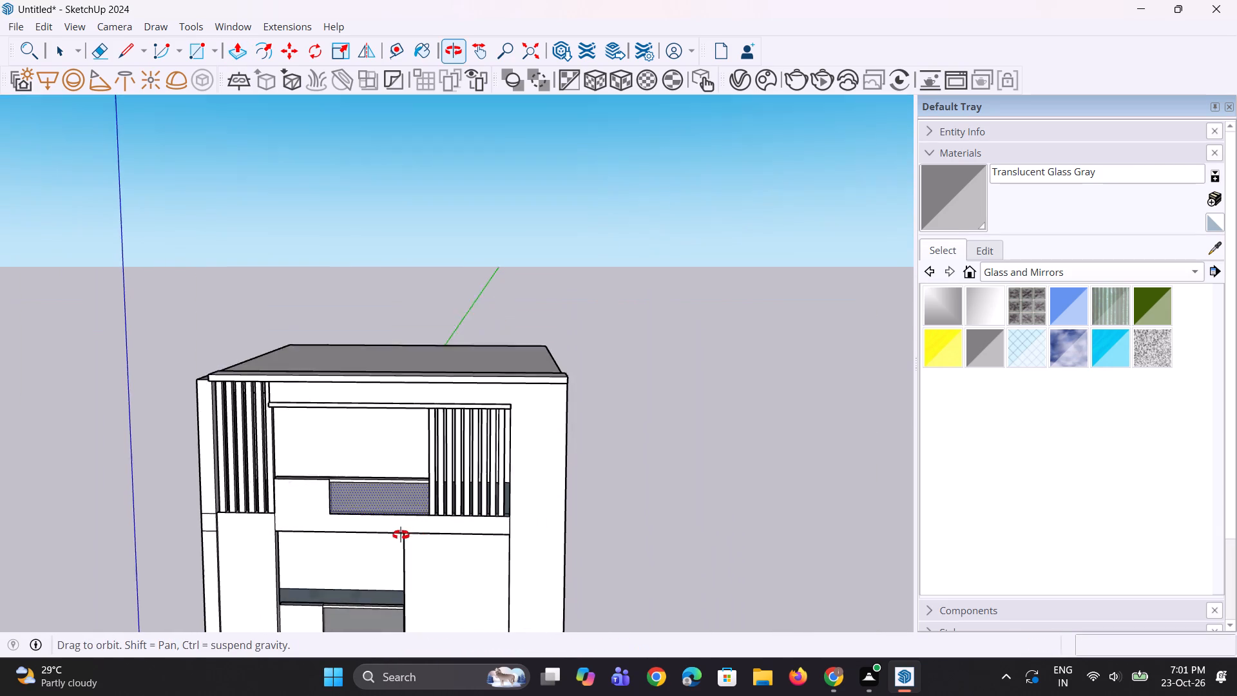
{"action": "middle_click_drag", "start_coordinate": [401, 535], "coordinate": [401, 536]}
{"action": "scroll", "coordinate": [374, 494], "scroll_direction": "up", "scroll_amount": 11}
{"action": "middle_click_drag", "start_coordinate": [273, 492], "coordinate": [282, 520]}
{"action": "scroll", "coordinate": [282, 520], "scroll_direction": "up", "scroll_amount": 1}
{"action": "scroll", "coordinate": [202, 490], "scroll_direction": "up", "scroll_amount": 2}
{"action": "key", "text": "r"}
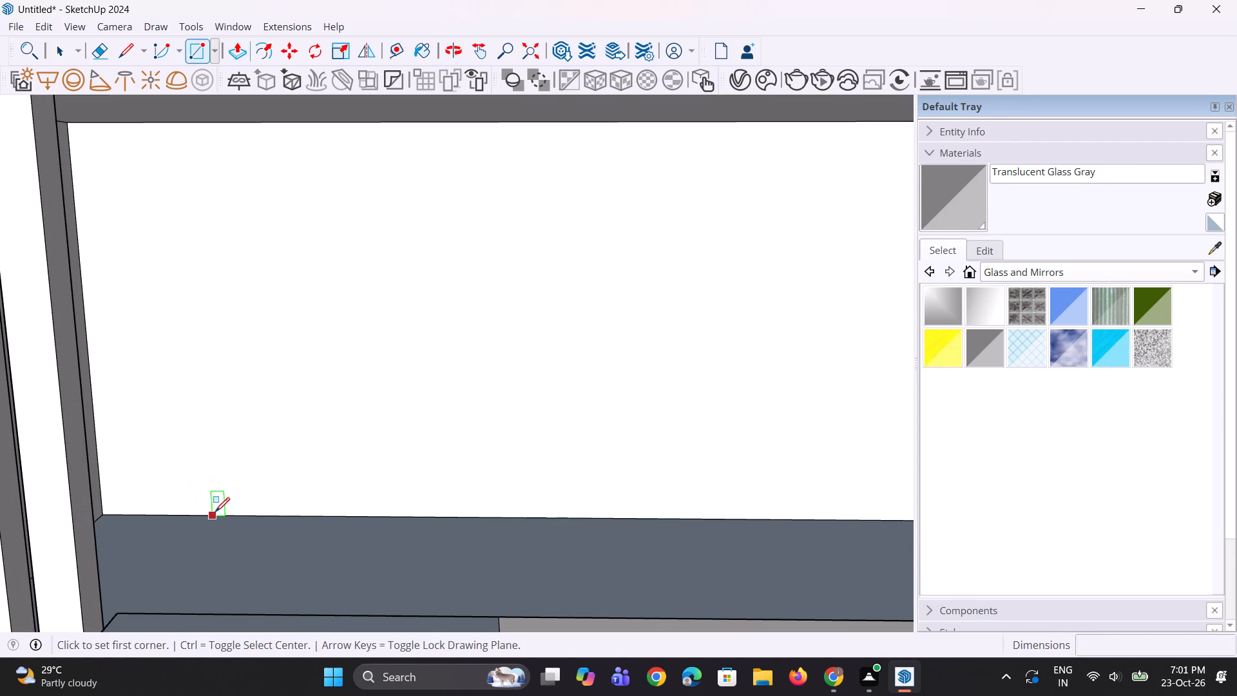
{"action": "left_click", "coordinate": [216, 511]}
{"action": "scroll", "coordinate": [350, 439], "scroll_direction": "down", "scroll_amount": 3}
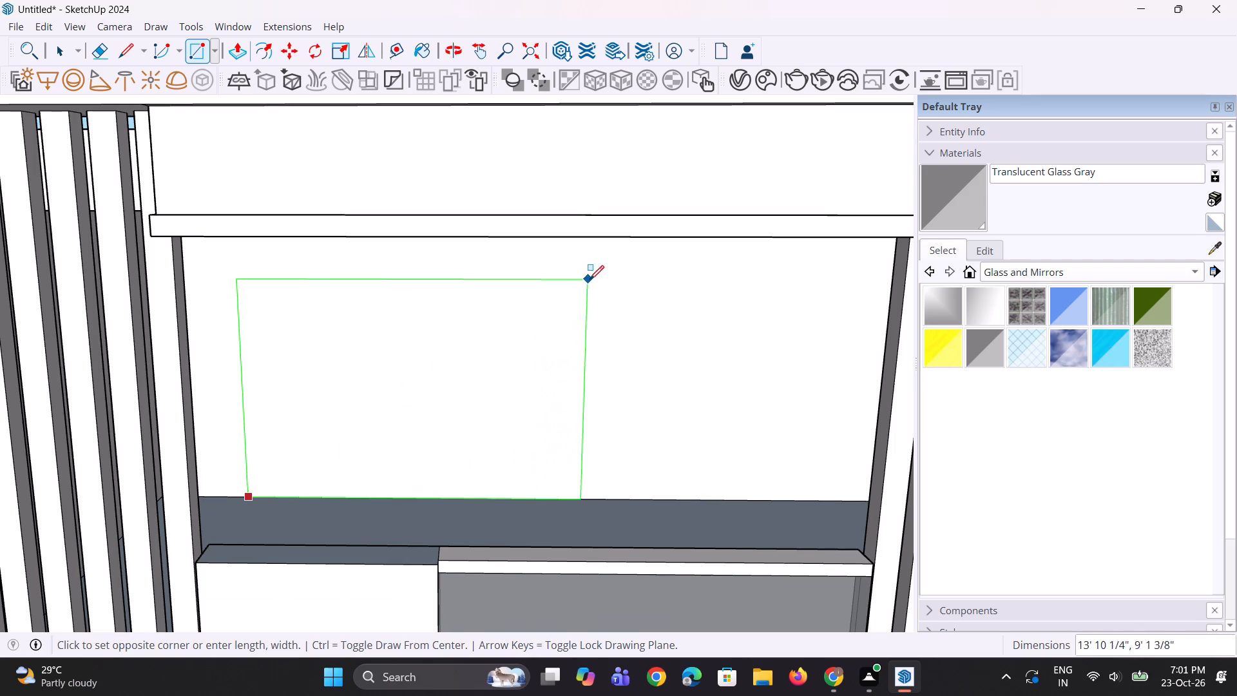
{"action": "left_click", "coordinate": [604, 258]}
{"action": "middle_click_drag", "start_coordinate": [560, 349], "coordinate": [542, 311]}
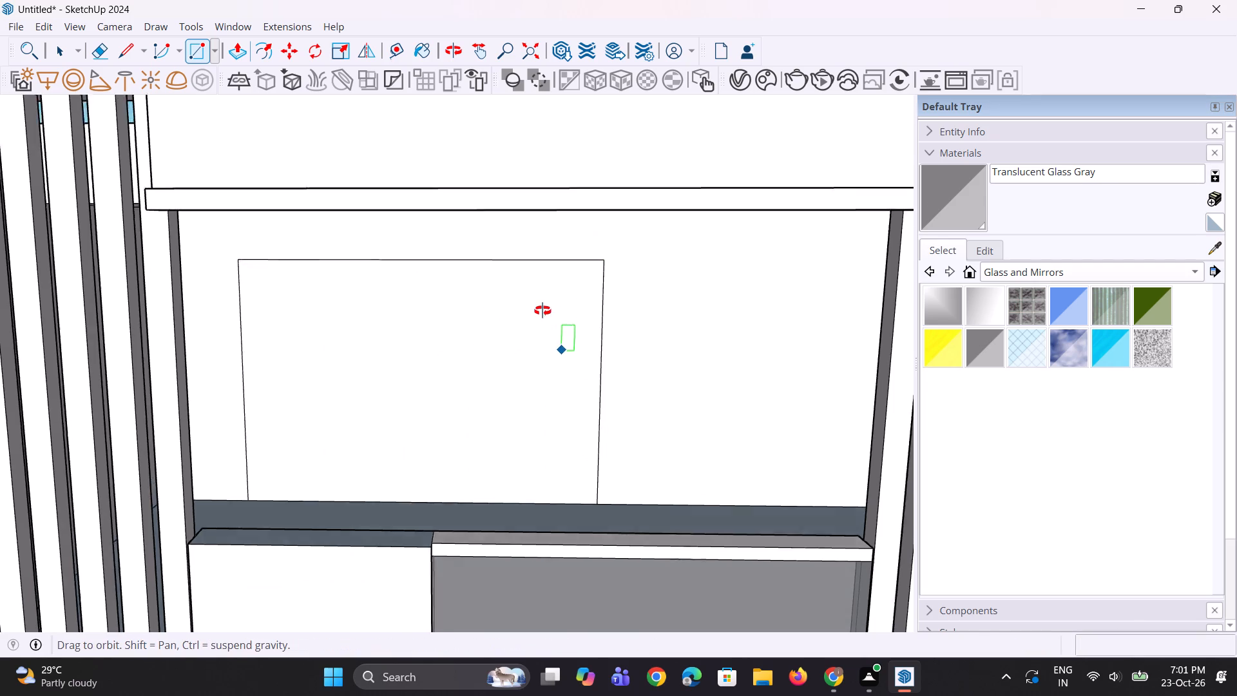
{"action": "middle_click_drag", "start_coordinate": [542, 311], "coordinate": [542, 311]}
{"action": "key", "text": "space"}
{"action": "key", "text": "space"}
{"action": "key", "text": "space"}
Draw a 12' vertical line from floor to ceiling on the upper balcony's back wall, between the rectangle and the post screen.
{"action": "scroll", "coordinate": [408, 397], "scroll_direction": "down", "scroll_amount": 6}
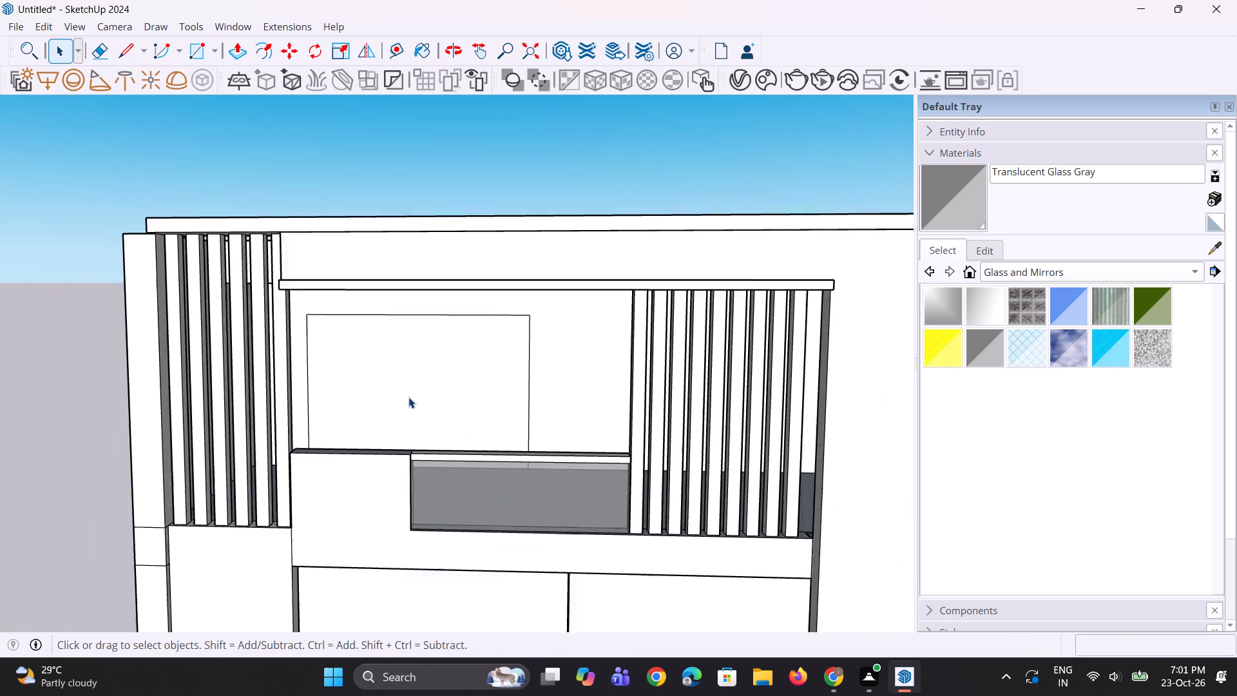
{"action": "scroll", "coordinate": [408, 397], "scroll_direction": "down", "scroll_amount": 3}
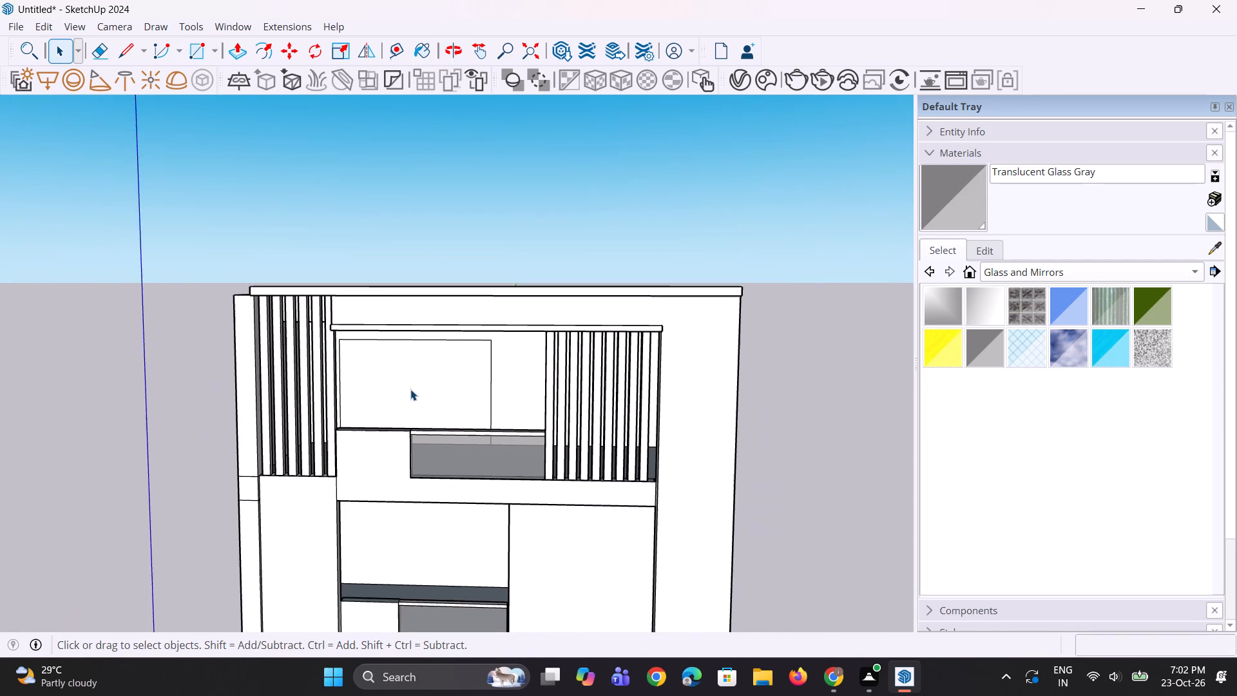
{"action": "middle_click_drag", "start_coordinate": [429, 394], "coordinate": [480, 432]}
{"action": "scroll", "coordinate": [460, 411], "scroll_direction": "up", "scroll_amount": 7}
{"action": "scroll", "coordinate": [509, 427], "scroll_direction": "up", "scroll_amount": 2}
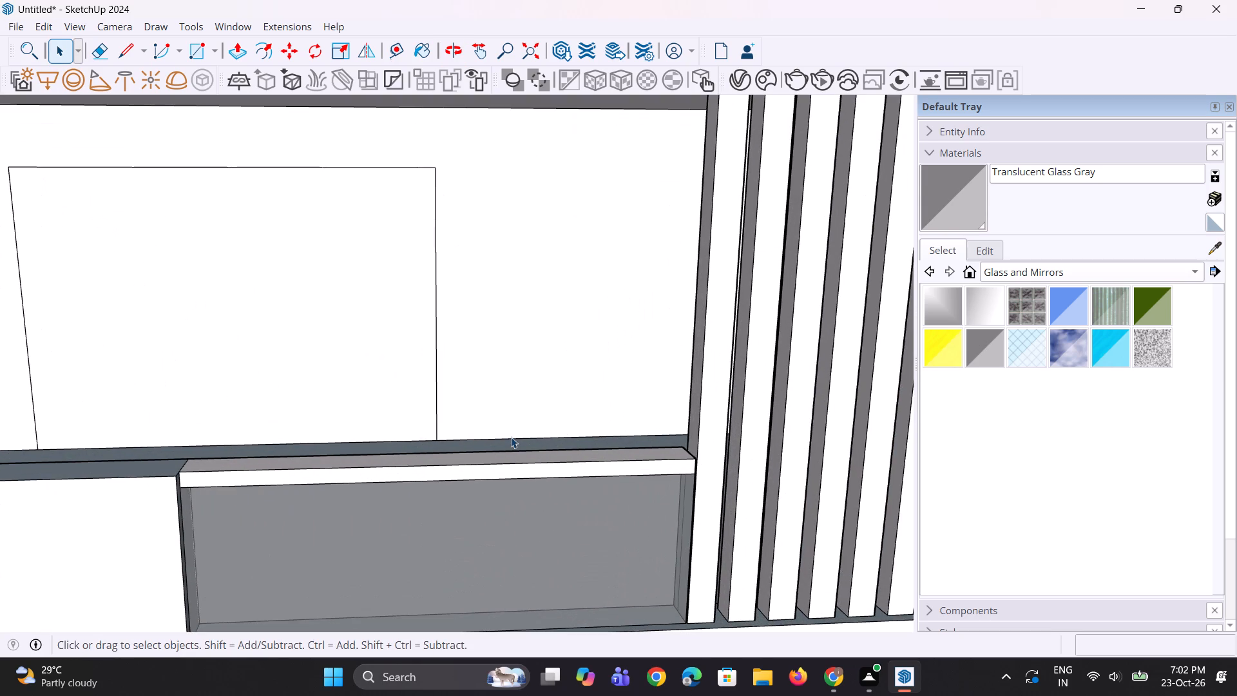
{"action": "key", "text": "l"}
{"action": "left_click", "coordinate": [513, 438]}
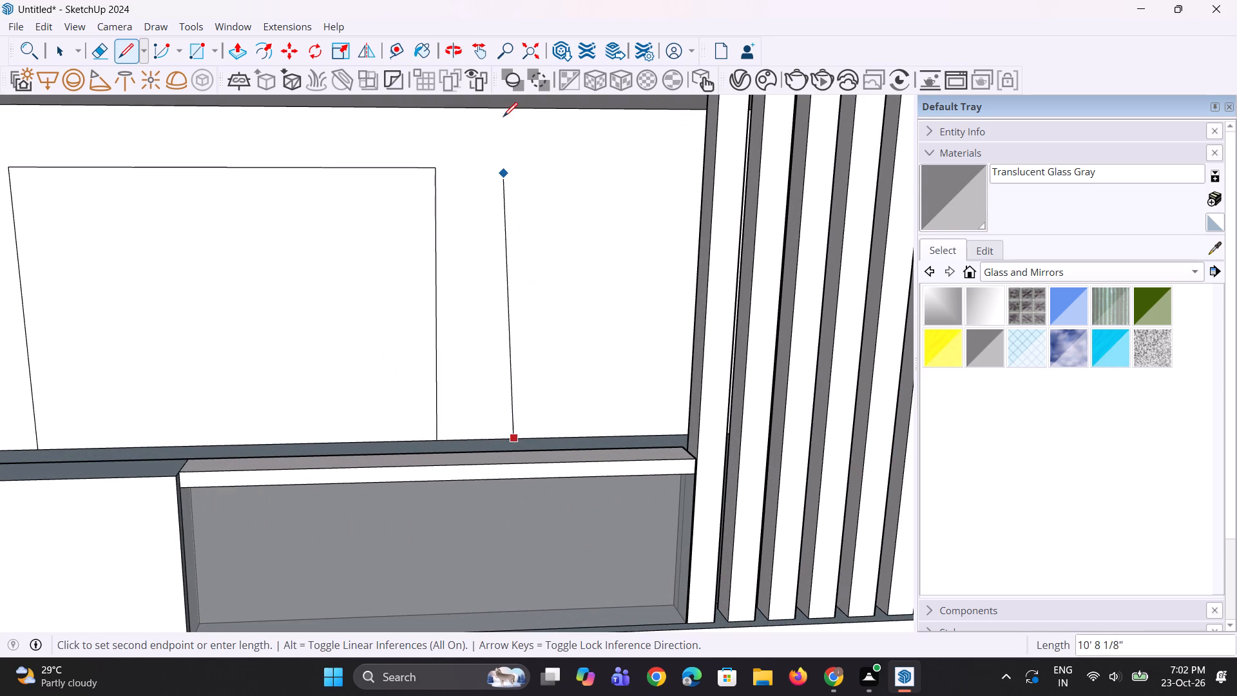
{"action": "left_click", "coordinate": [518, 111]}
Push the narrow wall section between the new line and the post screen back about 1' 1 1/2".
{"action": "key", "text": "p"}
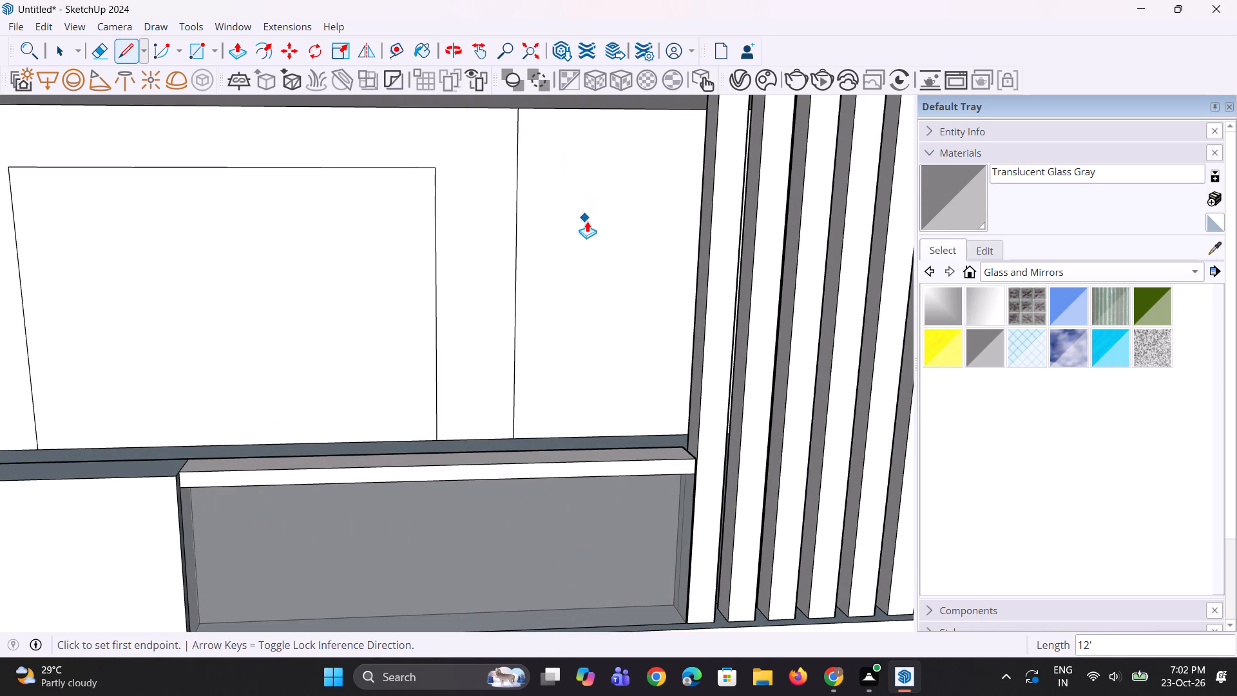
{"action": "left_click", "coordinate": [587, 221]}
{"action": "left_click", "coordinate": [582, 207]}
{"action": "scroll", "coordinate": [506, 338], "scroll_direction": "down", "scroll_amount": 7}
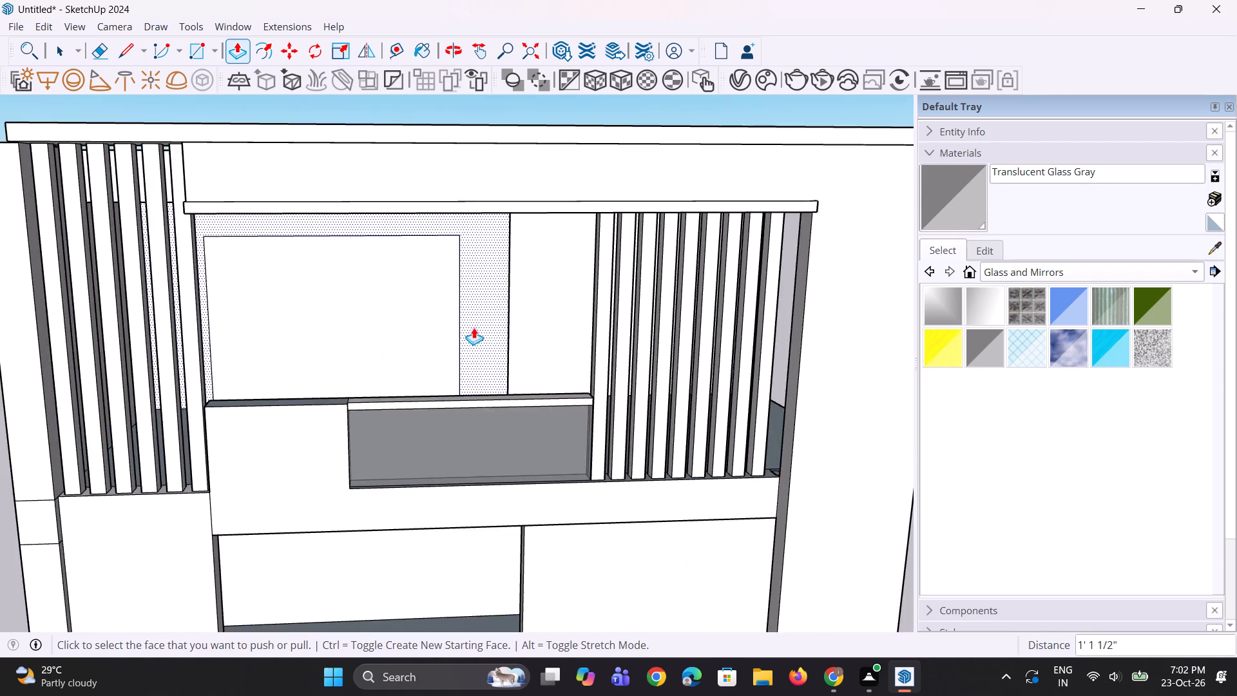
Examine the lower balcony's recessed back wall within the overall front elevation.
{"action": "scroll", "coordinate": [474, 327], "scroll_direction": "down", "scroll_amount": 3}
{"action": "middle_click_drag", "start_coordinate": [435, 334], "coordinate": [443, 304]}
{"action": "scroll", "coordinate": [443, 289], "scroll_direction": "down", "scroll_amount": 6}
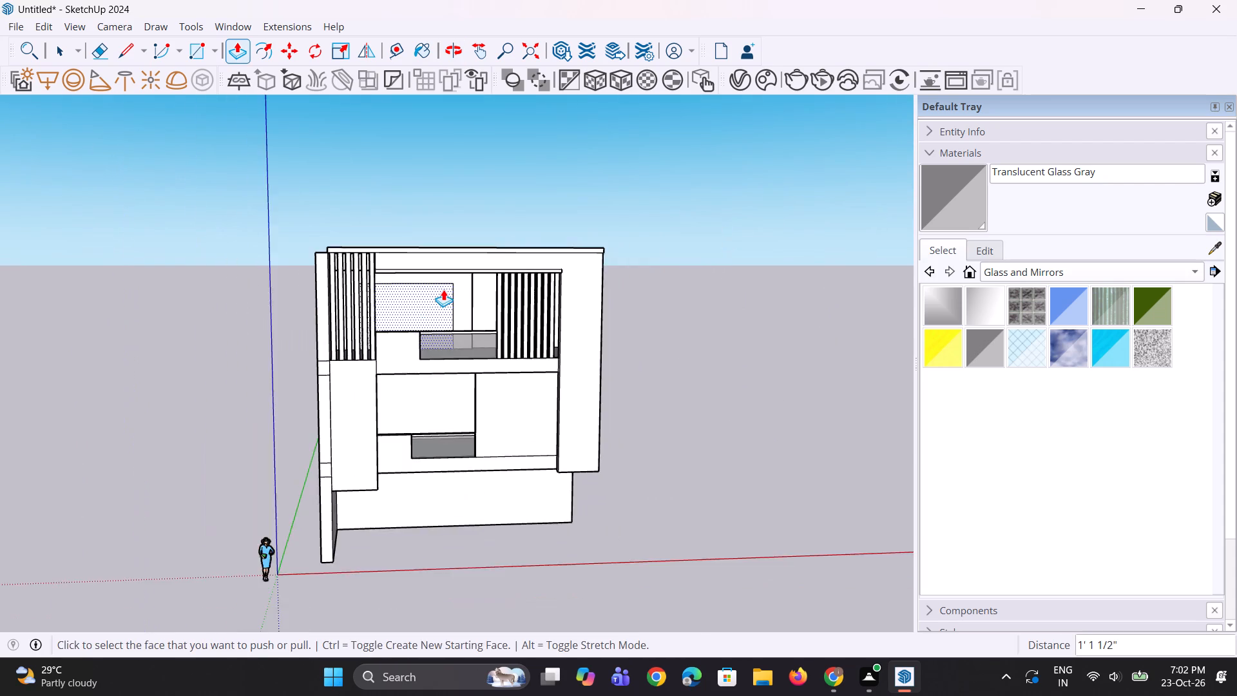
{"action": "scroll", "coordinate": [443, 289], "scroll_direction": "down", "scroll_amount": 3}
{"action": "middle_click_drag", "start_coordinate": [441, 400], "coordinate": [441, 358]}
{"action": "scroll", "coordinate": [441, 360], "scroll_direction": "up", "scroll_amount": 8}
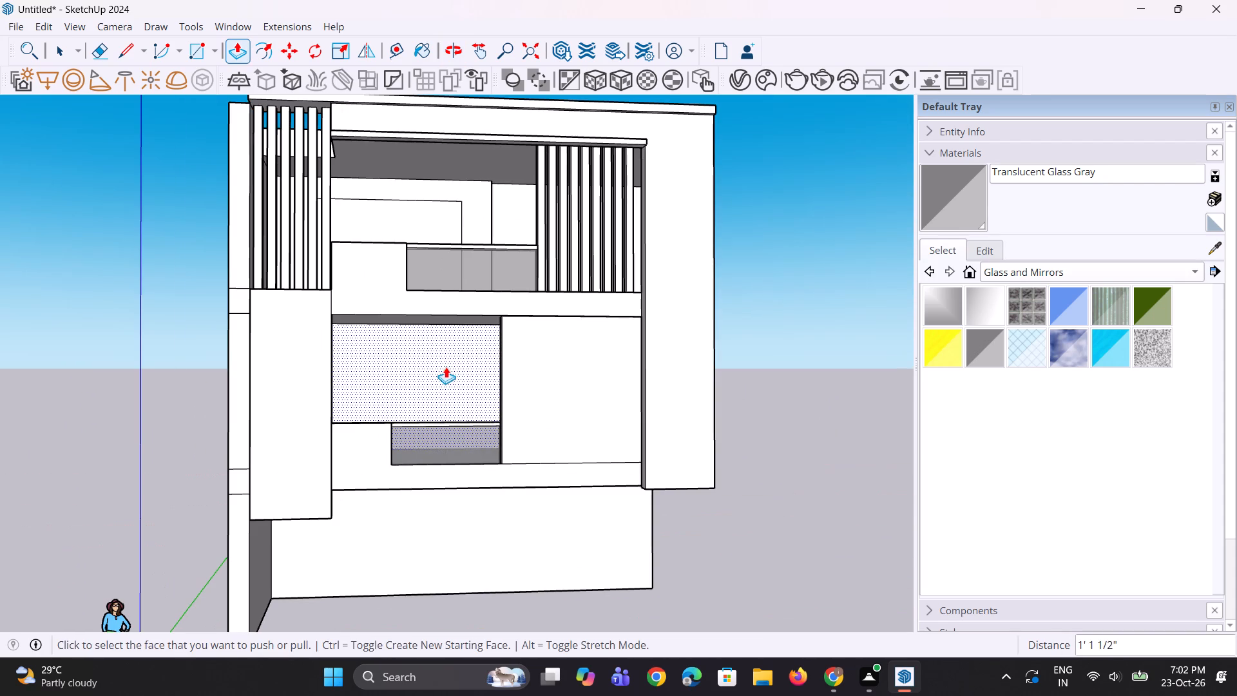
{"action": "middle_click_drag", "start_coordinate": [459, 385], "coordinate": [514, 446]}
{"action": "scroll", "coordinate": [477, 403], "scroll_direction": "up", "scroll_amount": 9}
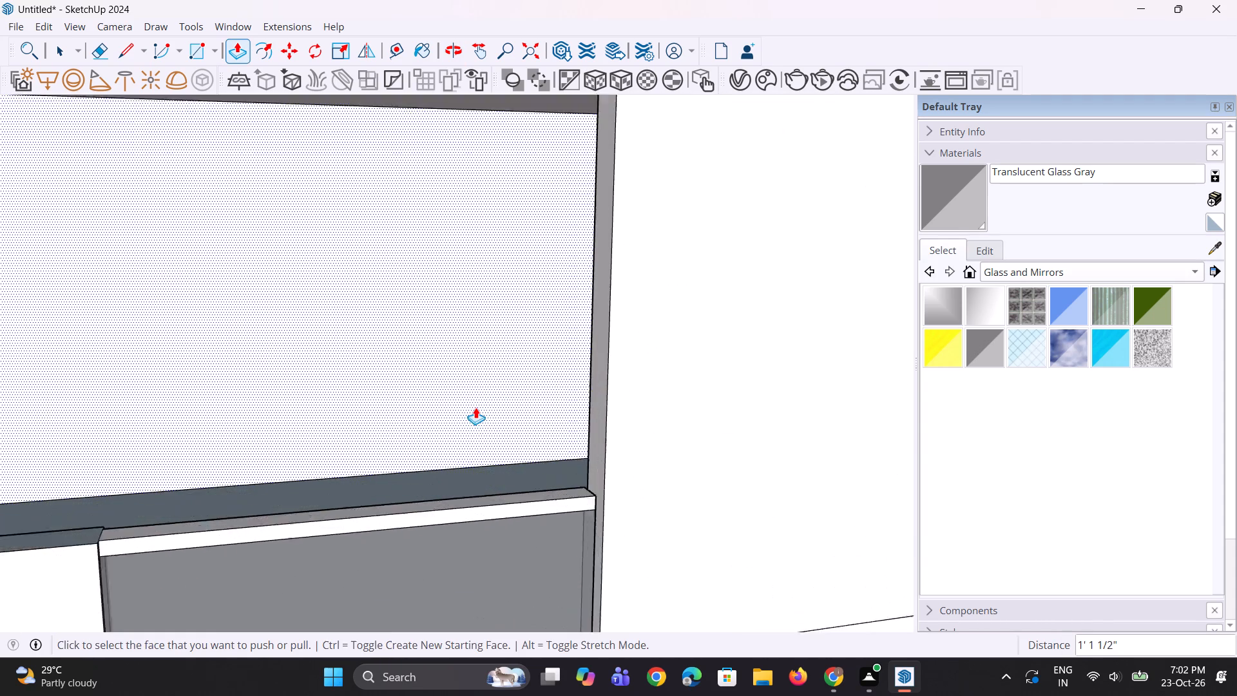
{"action": "scroll", "coordinate": [475, 407], "scroll_direction": "up", "scroll_amount": 3}
{"action": "middle_click_drag", "start_coordinate": [477, 423], "coordinate": [485, 439]}
{"action": "scroll", "coordinate": [485, 433], "scroll_direction": "down", "scroll_amount": 10}
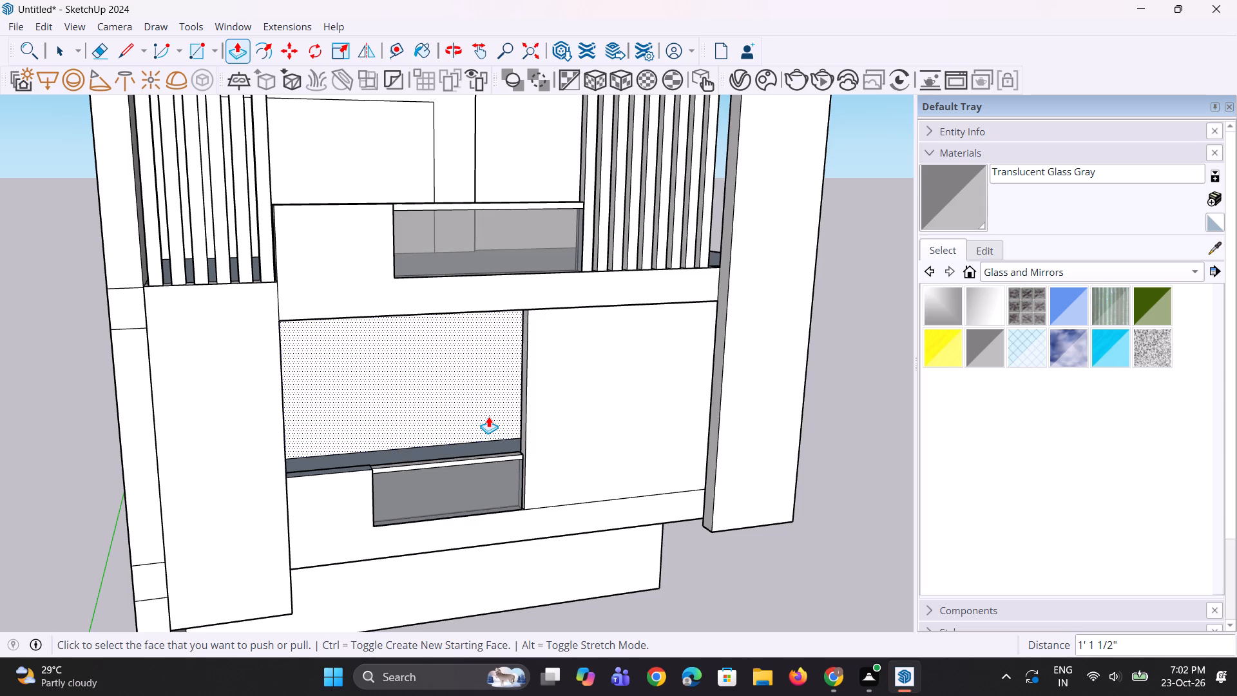
{"action": "scroll", "coordinate": [443, 436], "scroll_direction": "down", "scroll_amount": 4}
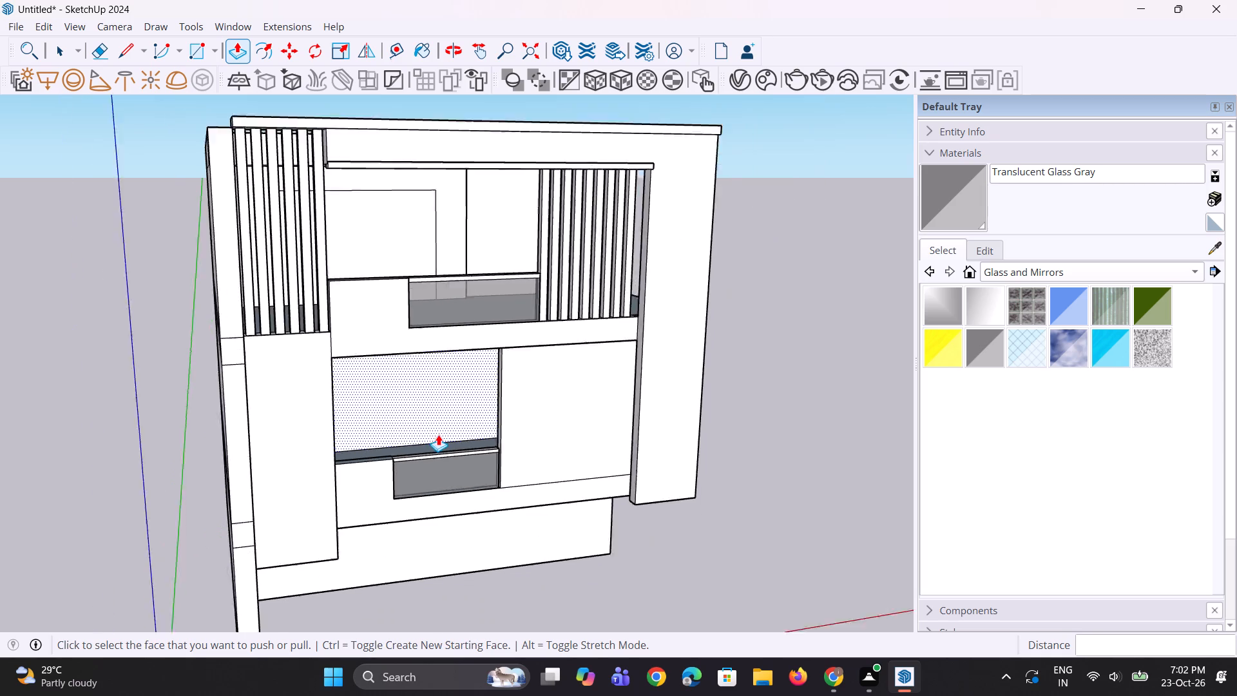
Try to copy the rectangular face on the upper balcony's back wall about 12' 5" down to the lower balcony's back wall.
{"action": "middle_click_drag", "start_coordinate": [466, 411], "coordinate": [392, 418]}
{"action": "key", "text": "space"}
{"action": "key", "text": "space"}
{"action": "left_click", "coordinate": [439, 246]}
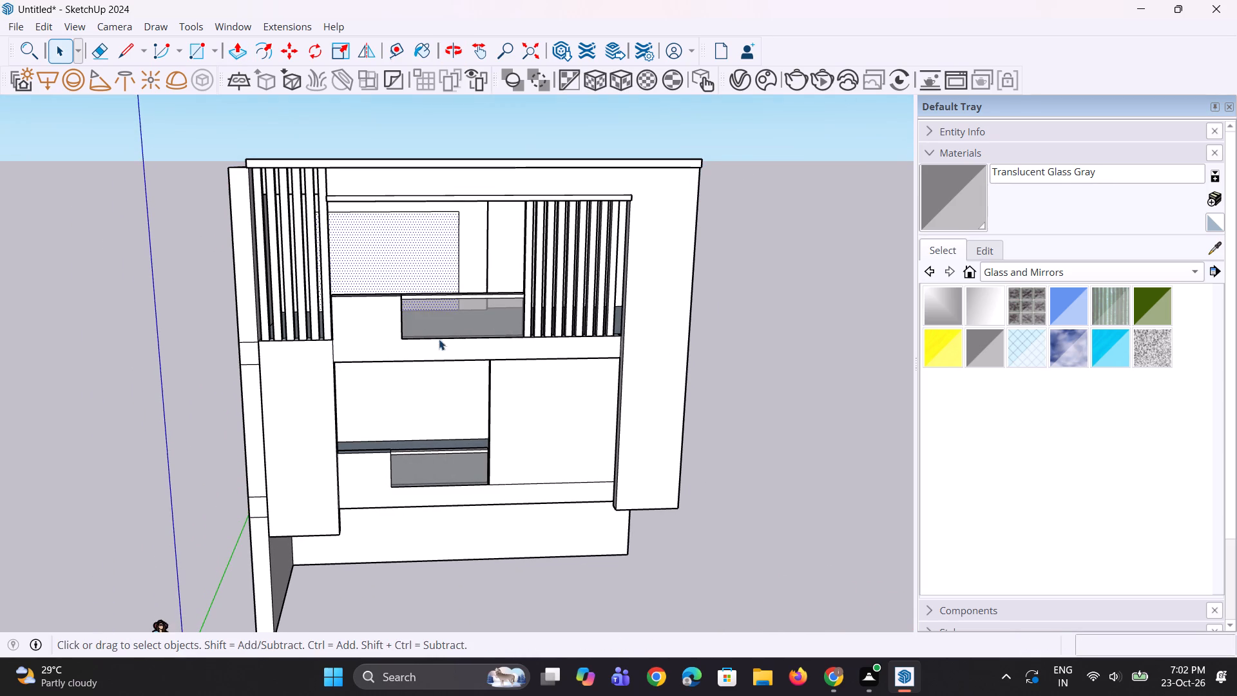
{"action": "middle_click_drag", "start_coordinate": [442, 322], "coordinate": [445, 302]}
{"action": "key", "text": "m"}
{"action": "left_click", "coordinate": [455, 316]}
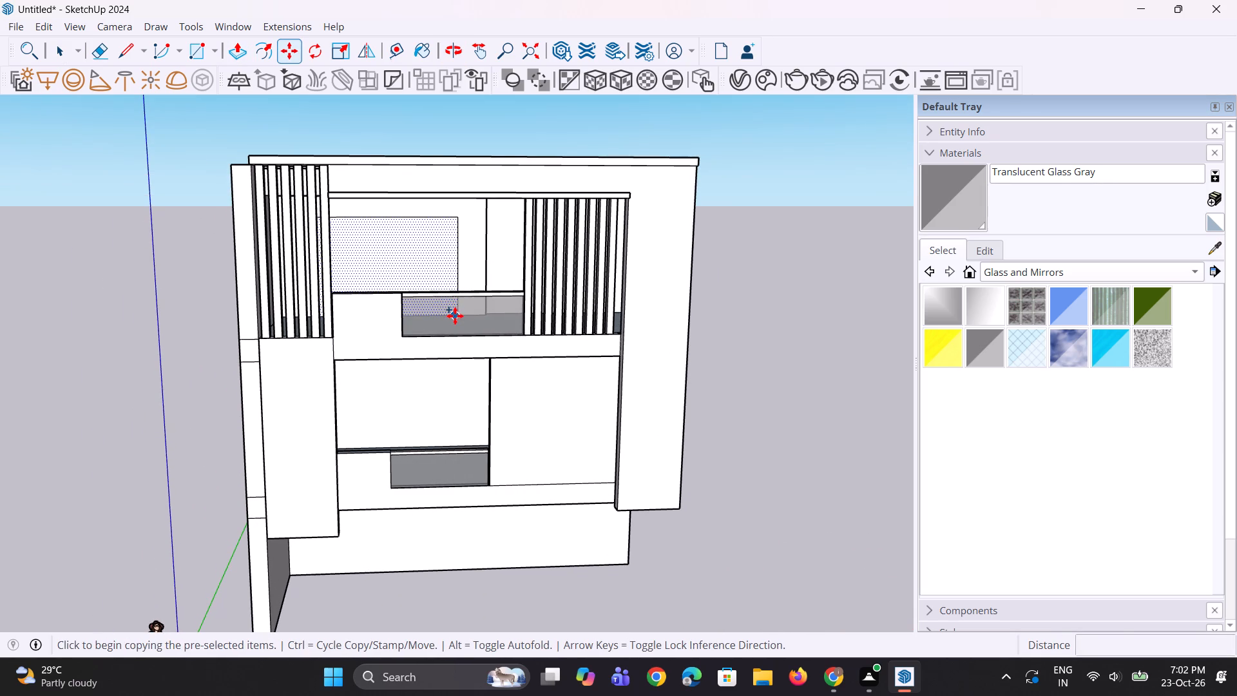
{"action": "scroll", "coordinate": [468, 438], "scroll_direction": "up", "scroll_amount": 3}
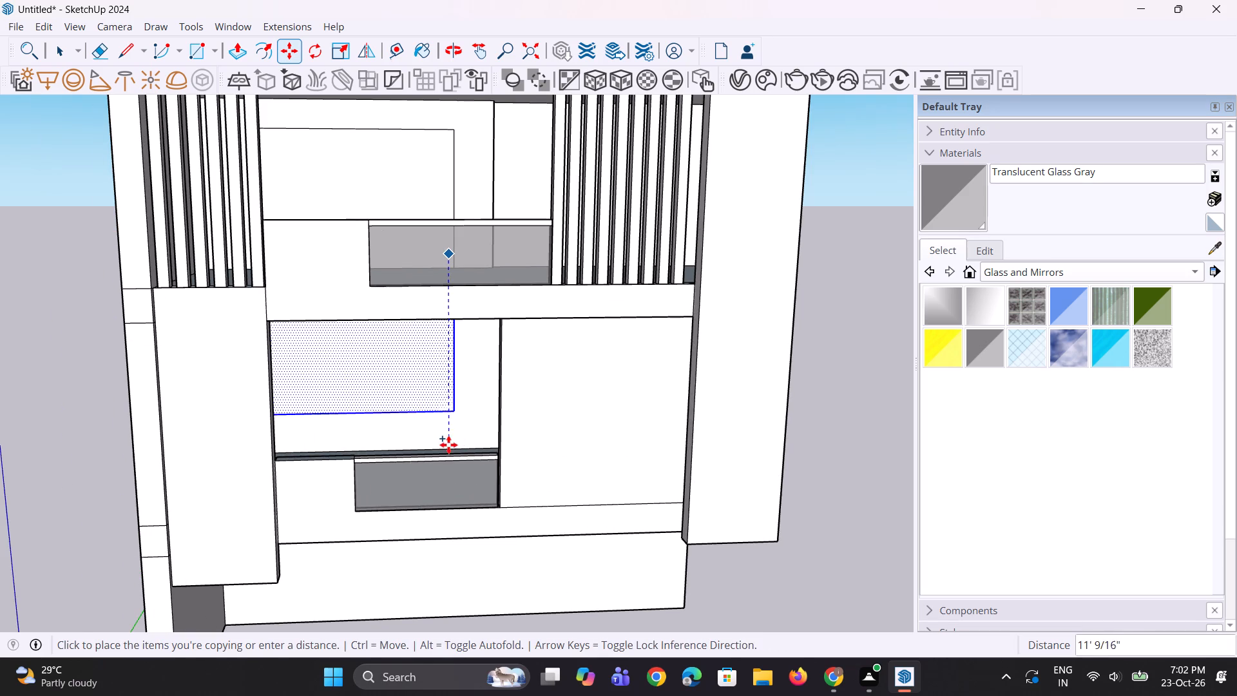
{"action": "scroll", "coordinate": [450, 460], "scroll_direction": "up", "scroll_amount": 7}
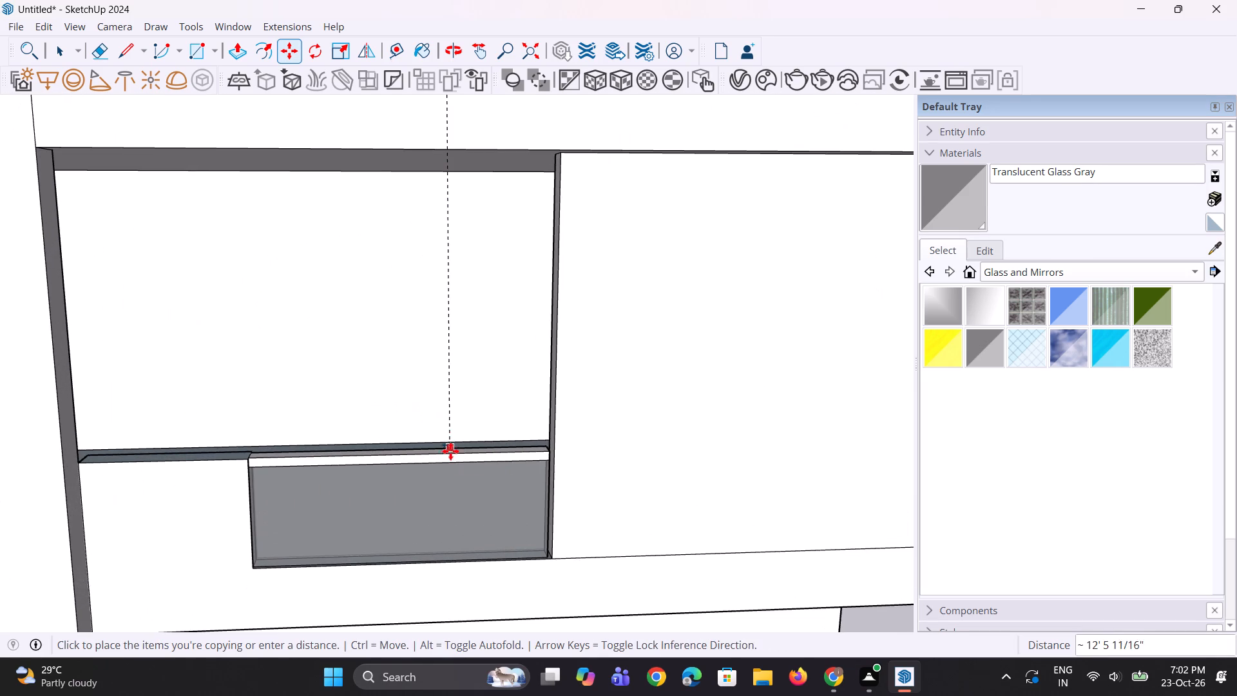
{"action": "scroll", "coordinate": [451, 455], "scroll_direction": "up", "scroll_amount": 2}
{"action": "left_click", "coordinate": [451, 454]}
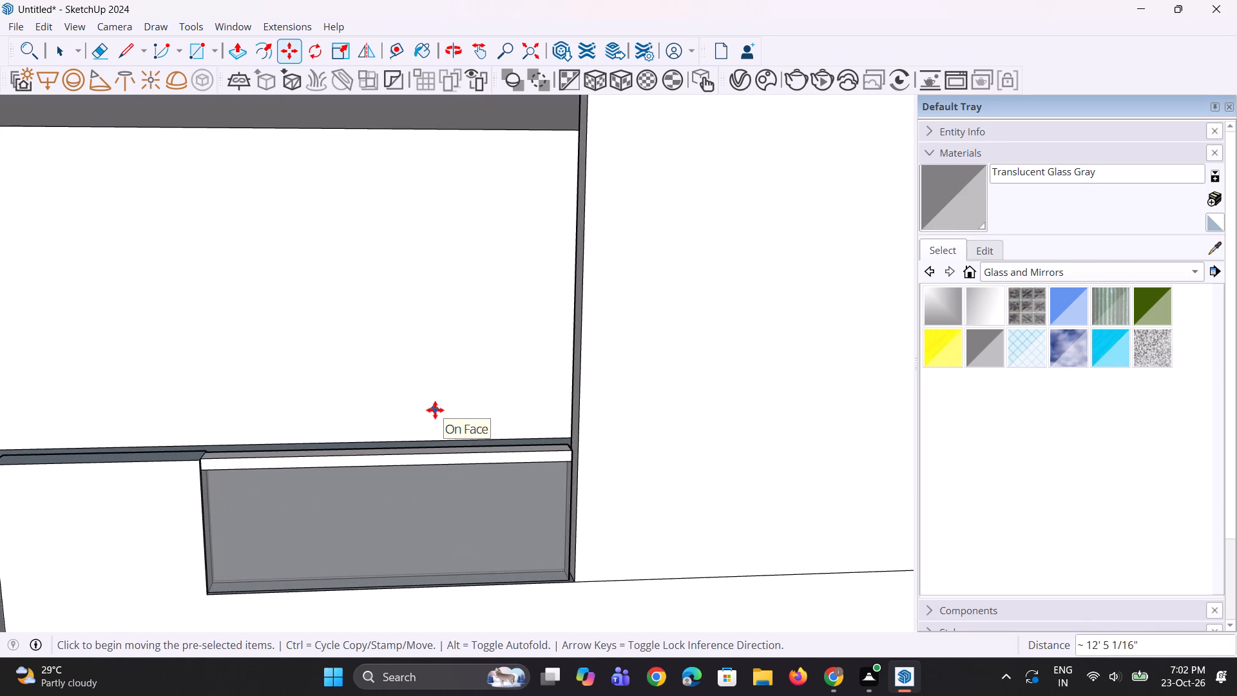
{"action": "scroll", "coordinate": [447, 475], "scroll_direction": "down", "scroll_amount": 12}
{"action": "key", "text": "space"}
{"action": "key", "text": "space"}
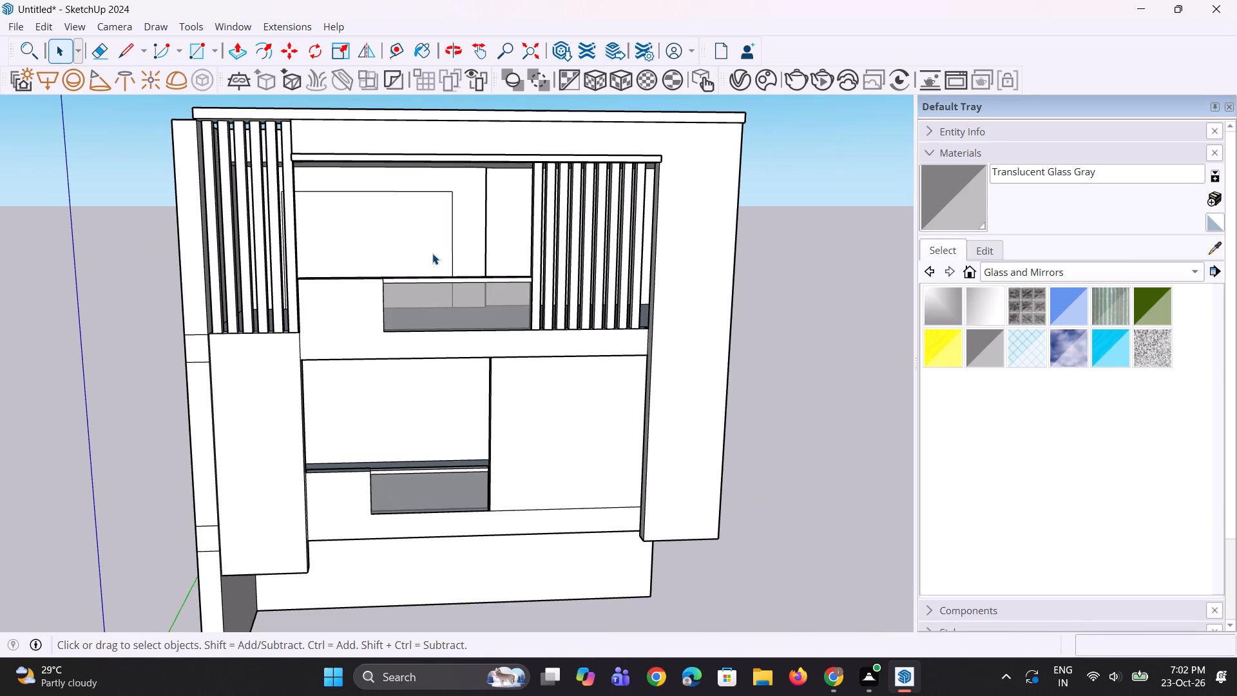
Copy the rectangular face on the upper balcony's back wall about 12' 3 11/16" straight down onto the lower balcony's back wall.
{"action": "left_click", "coordinate": [432, 253]}
{"action": "key", "text": "b"}
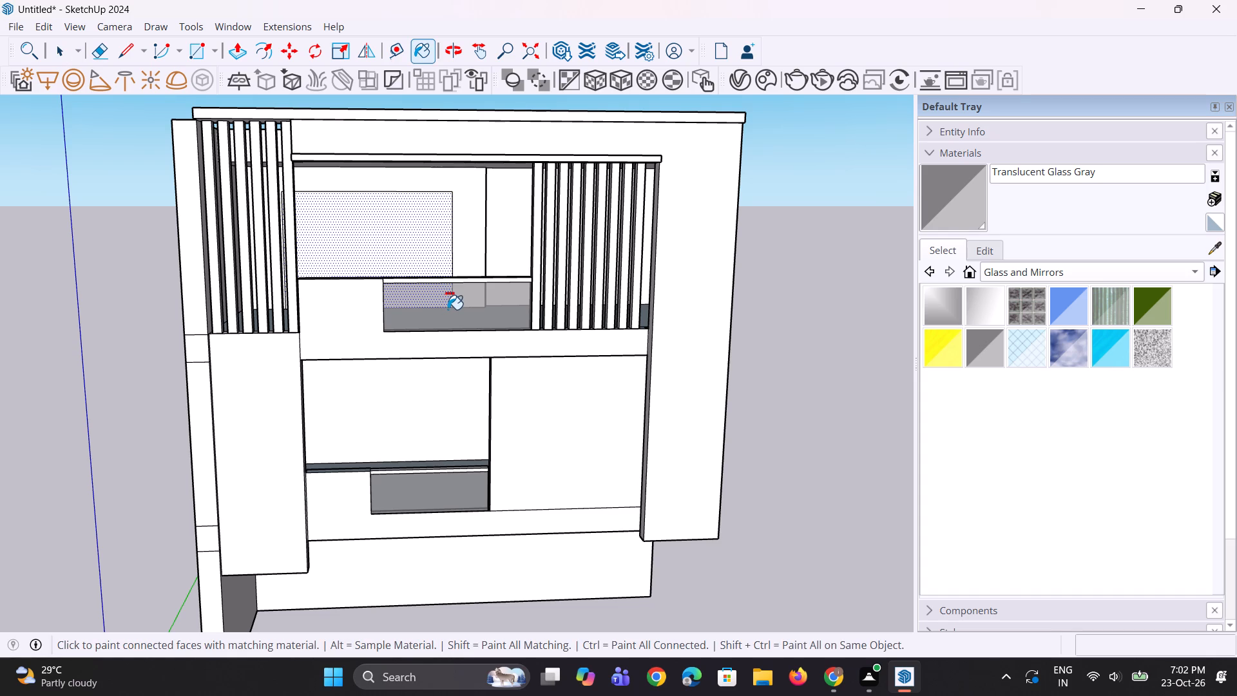
{"action": "key", "text": "space"}
{"action": "key", "text": "space"}
{"action": "key", "text": "m"}
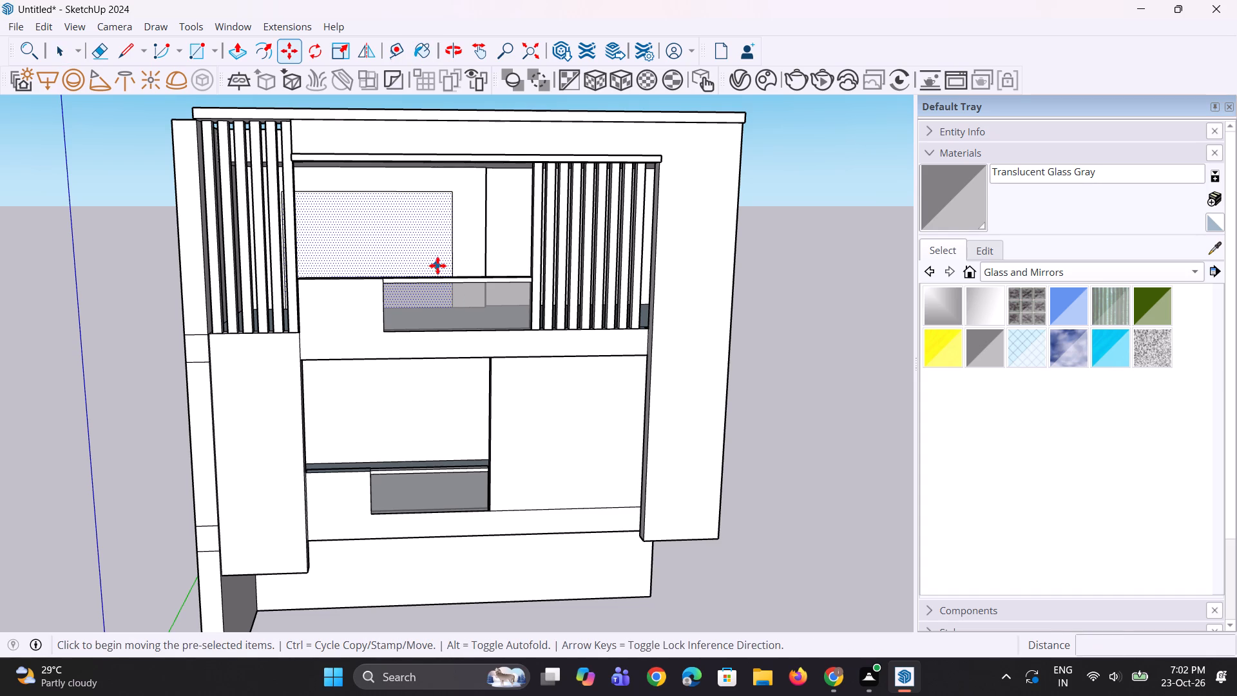
{"action": "left_click", "coordinate": [450, 312]}
{"action": "scroll", "coordinate": [450, 413], "scroll_direction": "up", "scroll_amount": 6}
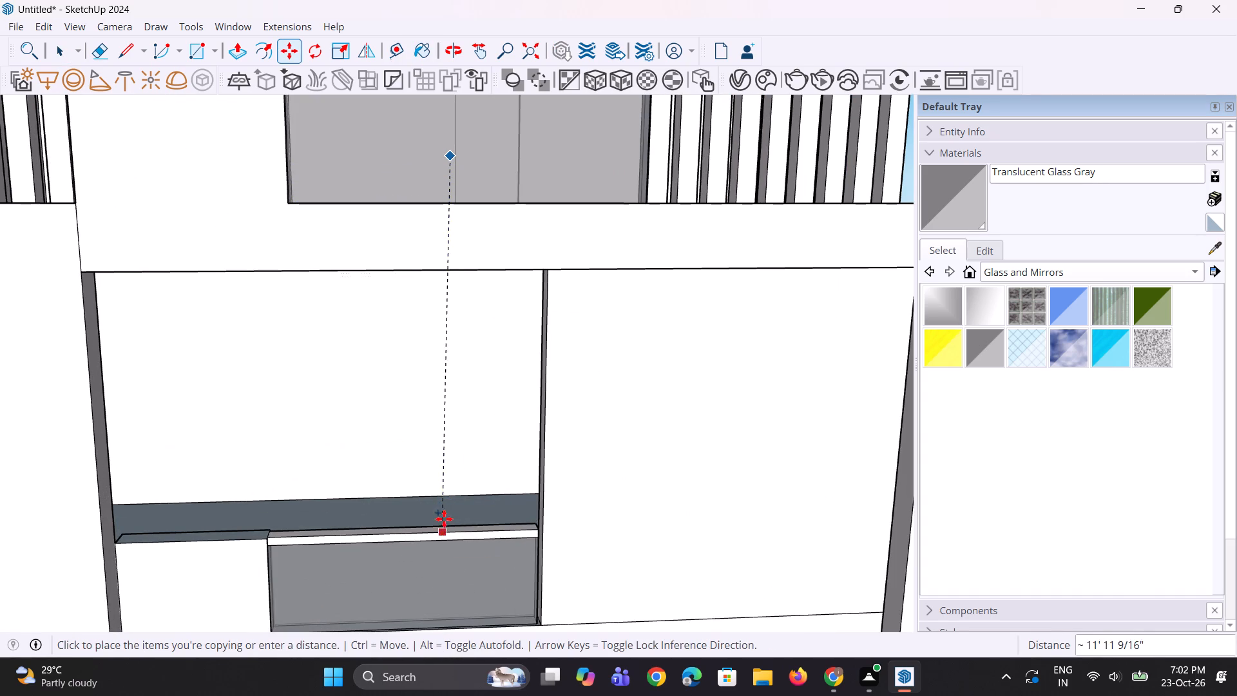
{"action": "scroll", "coordinate": [445, 508], "scroll_direction": "up", "scroll_amount": 2}
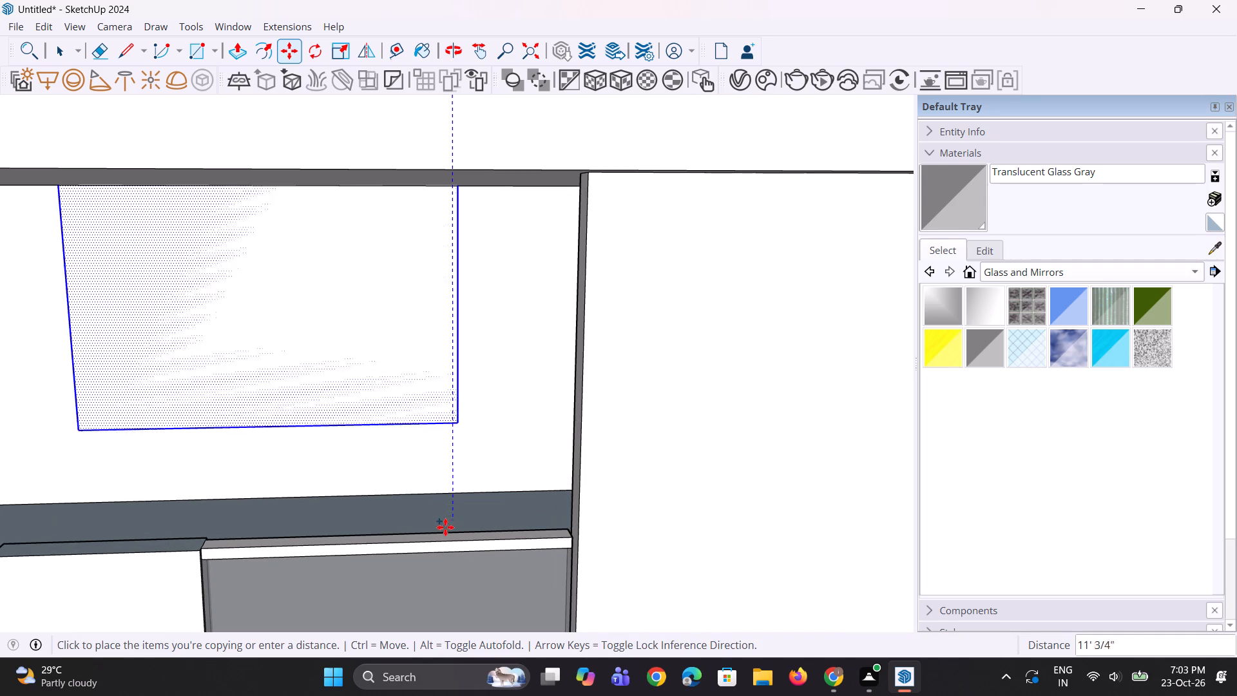
{"action": "left_click", "coordinate": [454, 575]}
Move the copied rectangle down so its bottom edge meets the lower balcony's floor.
{"action": "scroll", "coordinate": [474, 503], "scroll_direction": "up", "scroll_amount": 3}
{"action": "left_click", "coordinate": [454, 440]}
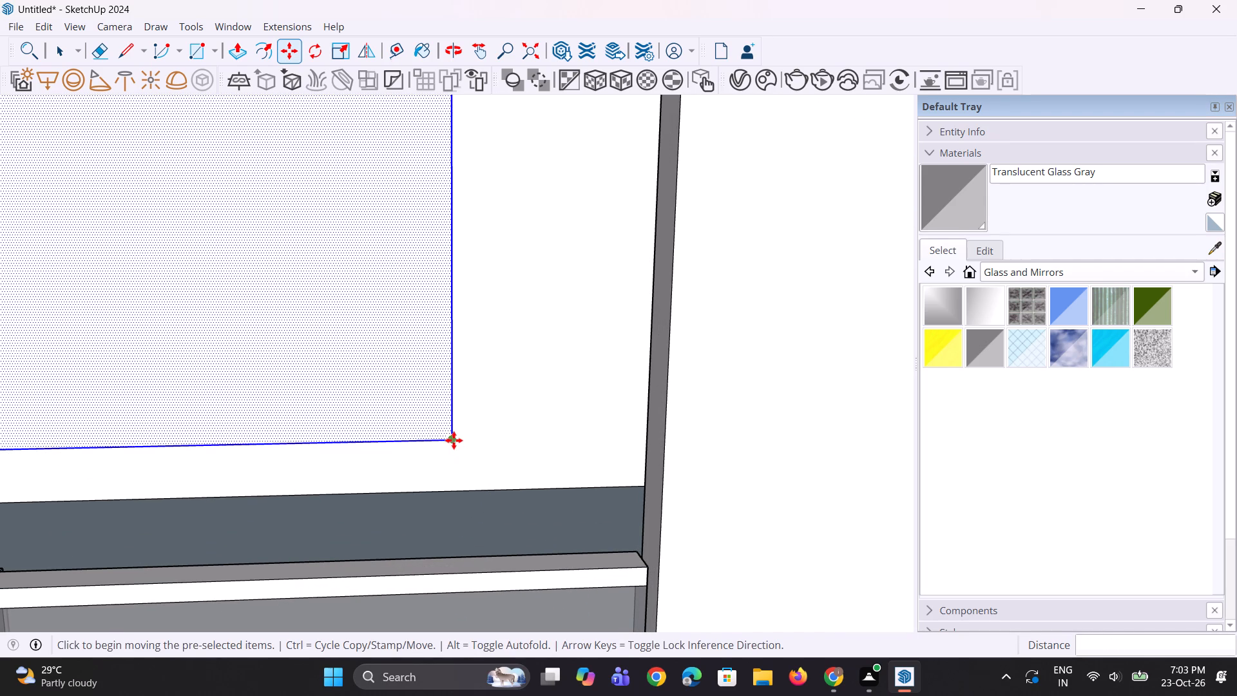
{"action": "left_click", "coordinate": [457, 488]}
Examine the copied rectangle on the lower balcony's back wall within the overall front elevation.
{"action": "scroll", "coordinate": [457, 489], "scroll_direction": "down", "scroll_amount": 10}
{"action": "middle_click_drag", "start_coordinate": [452, 496], "coordinate": [448, 506]}
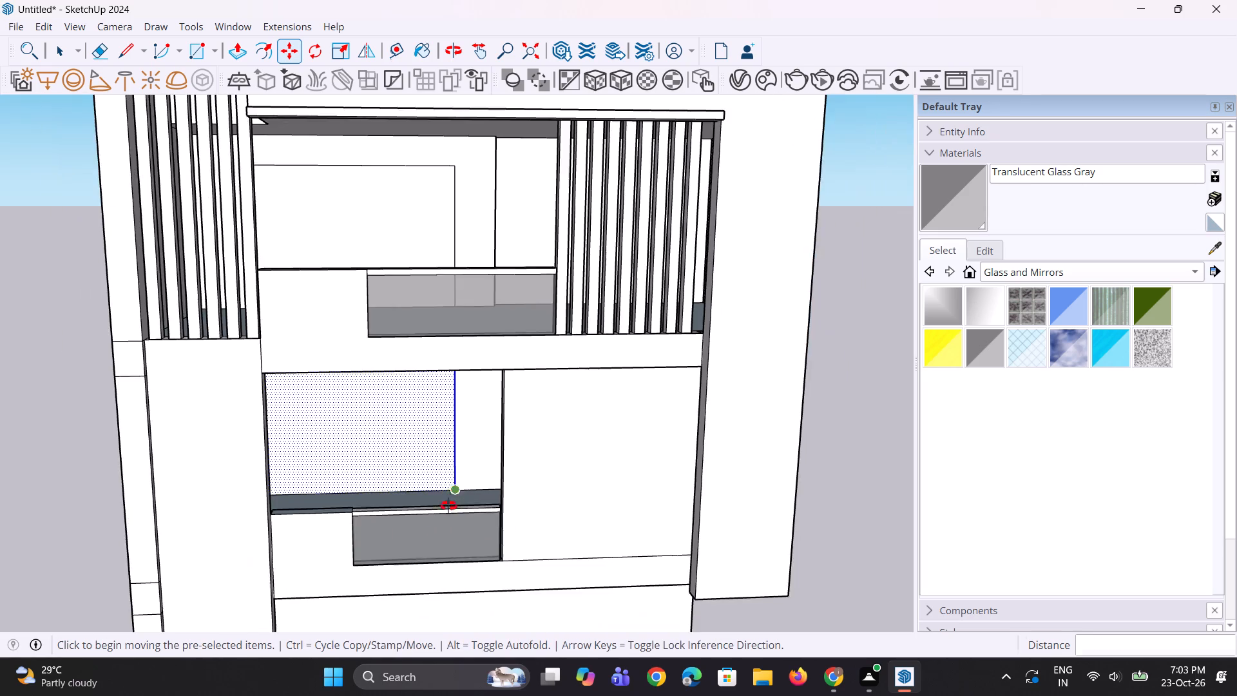
{"action": "middle_click_drag", "start_coordinate": [448, 506], "coordinate": [543, 426]}
{"action": "key", "text": "space"}
{"action": "key", "text": "space"}
{"action": "scroll", "coordinate": [415, 447], "scroll_direction": "down", "scroll_amount": 5}
{"action": "scroll", "coordinate": [408, 448], "scroll_direction": "up", "scroll_amount": 1}
{"action": "middle_click_drag", "start_coordinate": [416, 442], "coordinate": [452, 423]}
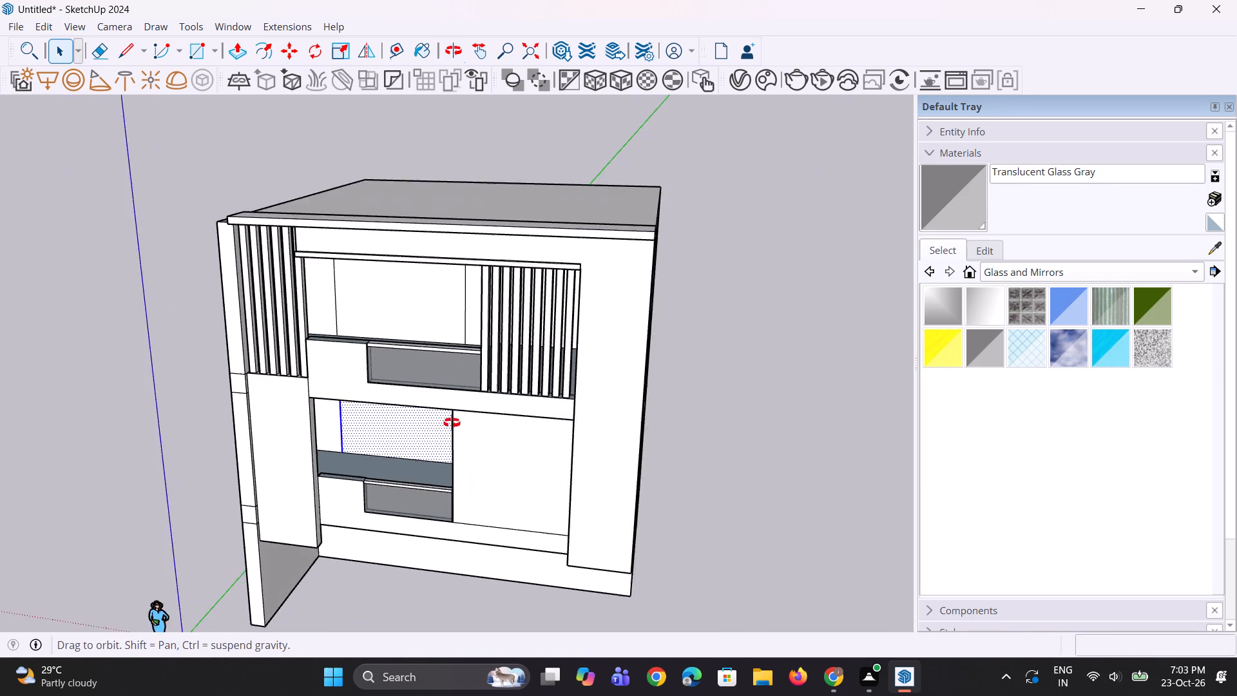
{"action": "middle_click_drag", "start_coordinate": [452, 423], "coordinate": [537, 362]}
{"action": "scroll", "coordinate": [456, 405], "scroll_direction": "up", "scroll_amount": 2}
{"action": "scroll", "coordinate": [401, 436], "scroll_direction": "up", "scroll_amount": 3}
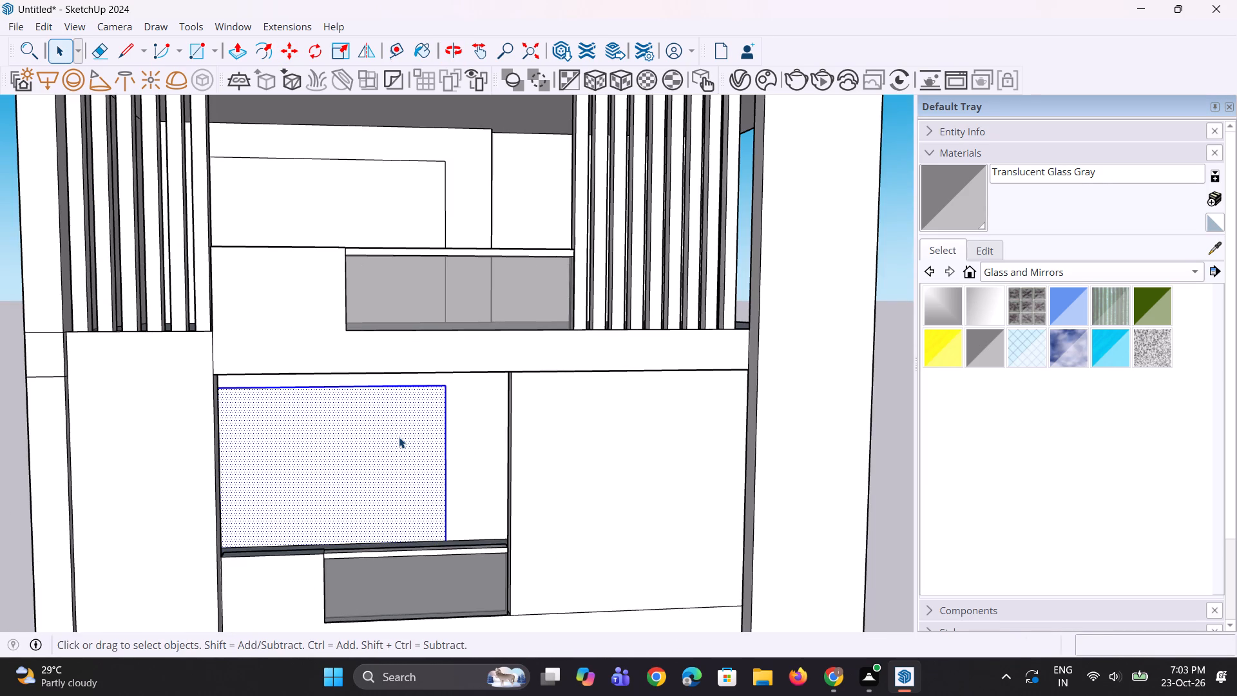
{"action": "scroll", "coordinate": [399, 437], "scroll_direction": "down", "scroll_amount": 5}
{"action": "middle_click_drag", "start_coordinate": [399, 437], "coordinate": [406, 436]}
{"action": "scroll", "coordinate": [428, 432], "scroll_direction": "up", "scroll_amount": 3}
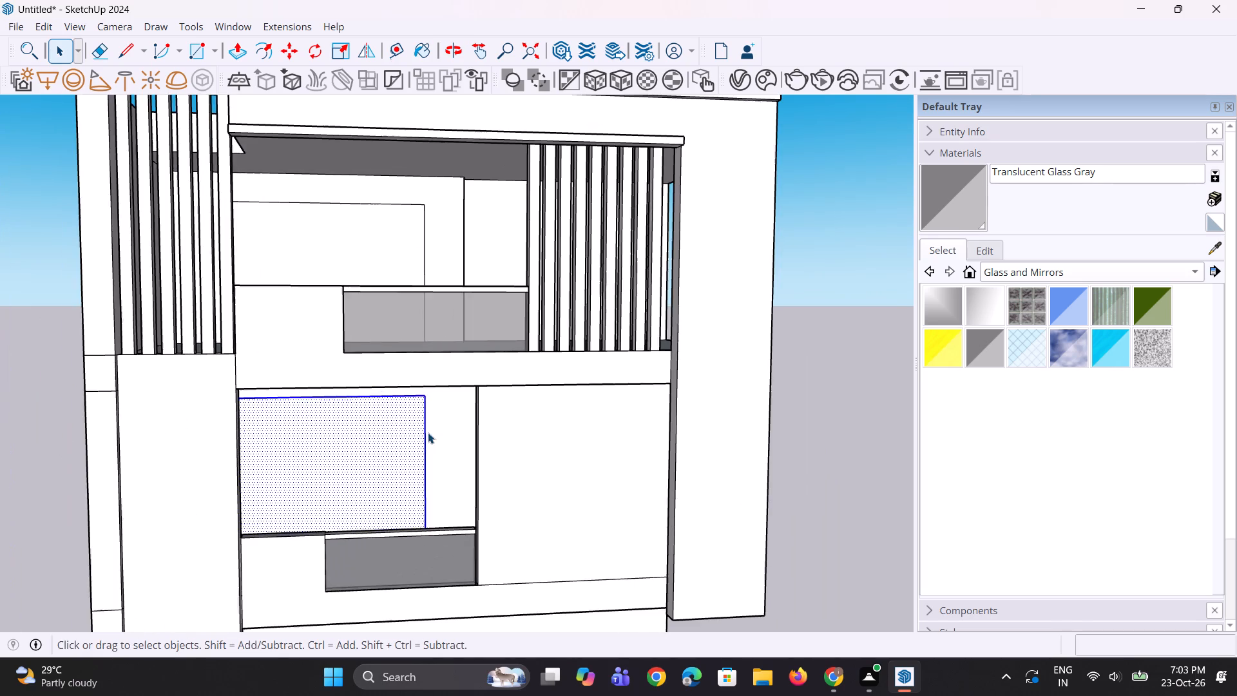
{"action": "scroll", "coordinate": [340, 434], "scroll_direction": "down", "scroll_amount": 6}
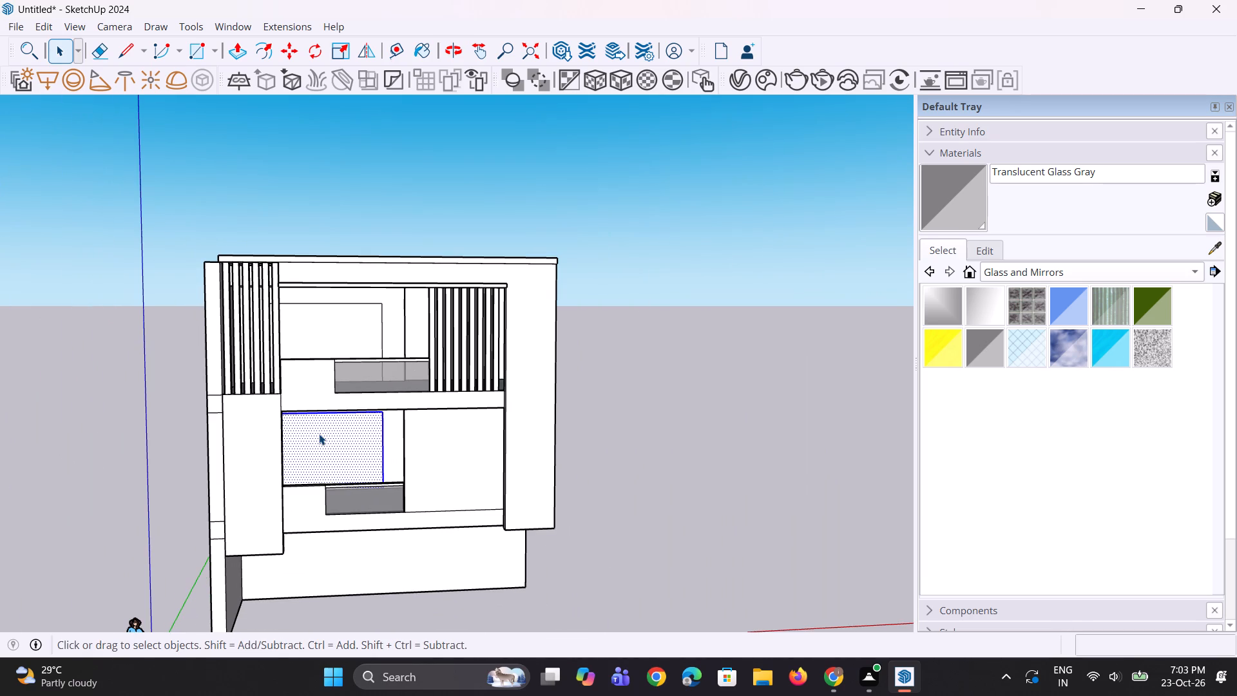
{"action": "scroll", "coordinate": [345, 420], "scroll_direction": "up", "scroll_amount": 3}
{"action": "scroll", "coordinate": [404, 474], "scroll_direction": "up", "scroll_amount": 5}
Draw a narrower, shorter rectangle adjoining the copied one with a horizontal line from its side and a vertical line to the floor.
{"action": "middle_click_drag", "start_coordinate": [404, 472], "coordinate": [435, 452]}
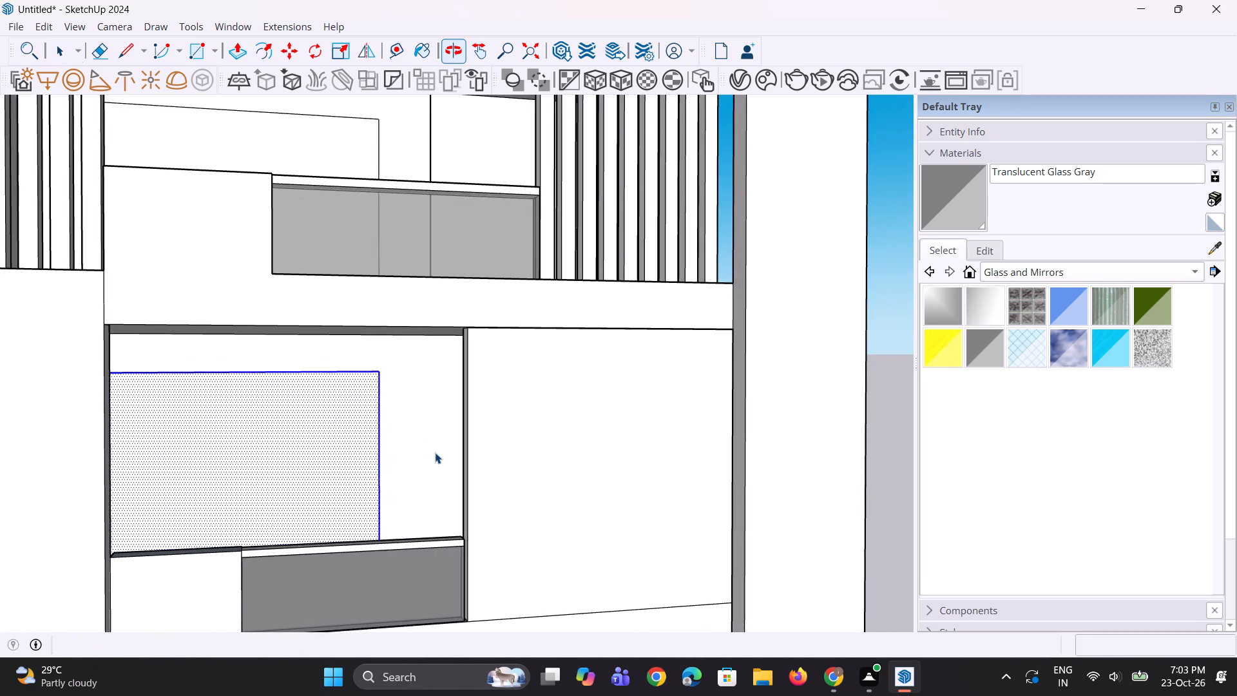
{"action": "scroll", "coordinate": [408, 446], "scroll_direction": "up", "scroll_amount": 2}
{"action": "key", "text": "l"}
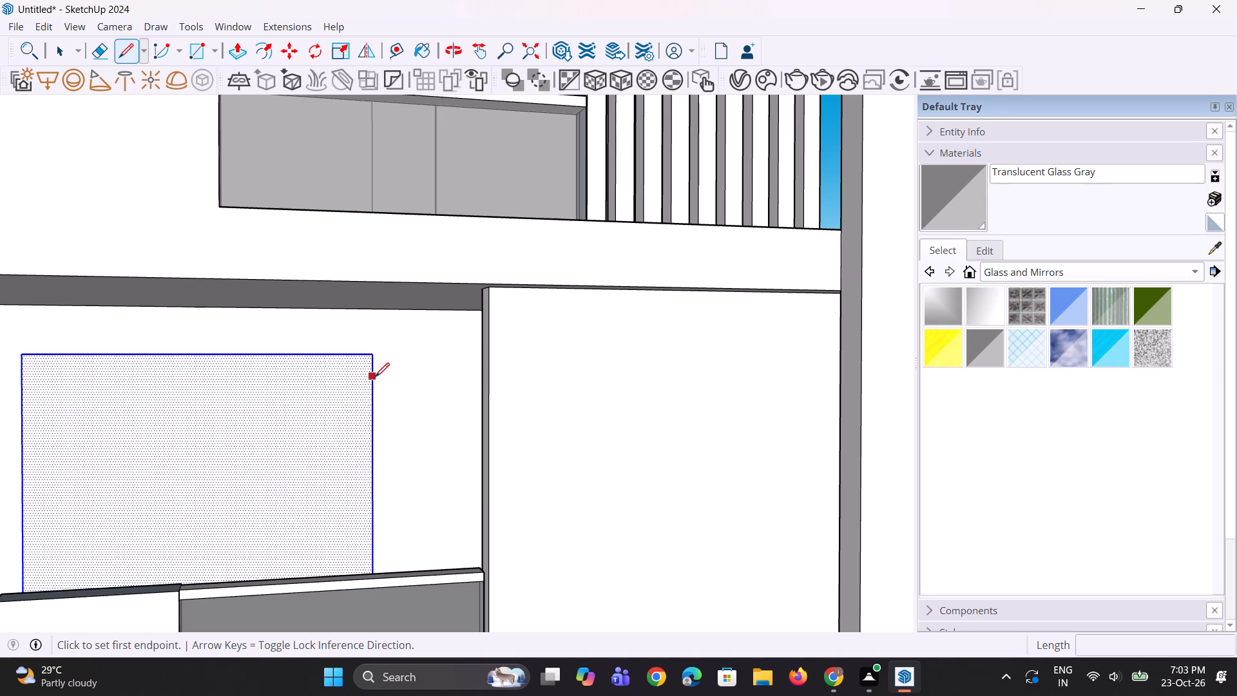
{"action": "left_click", "coordinate": [369, 396]}
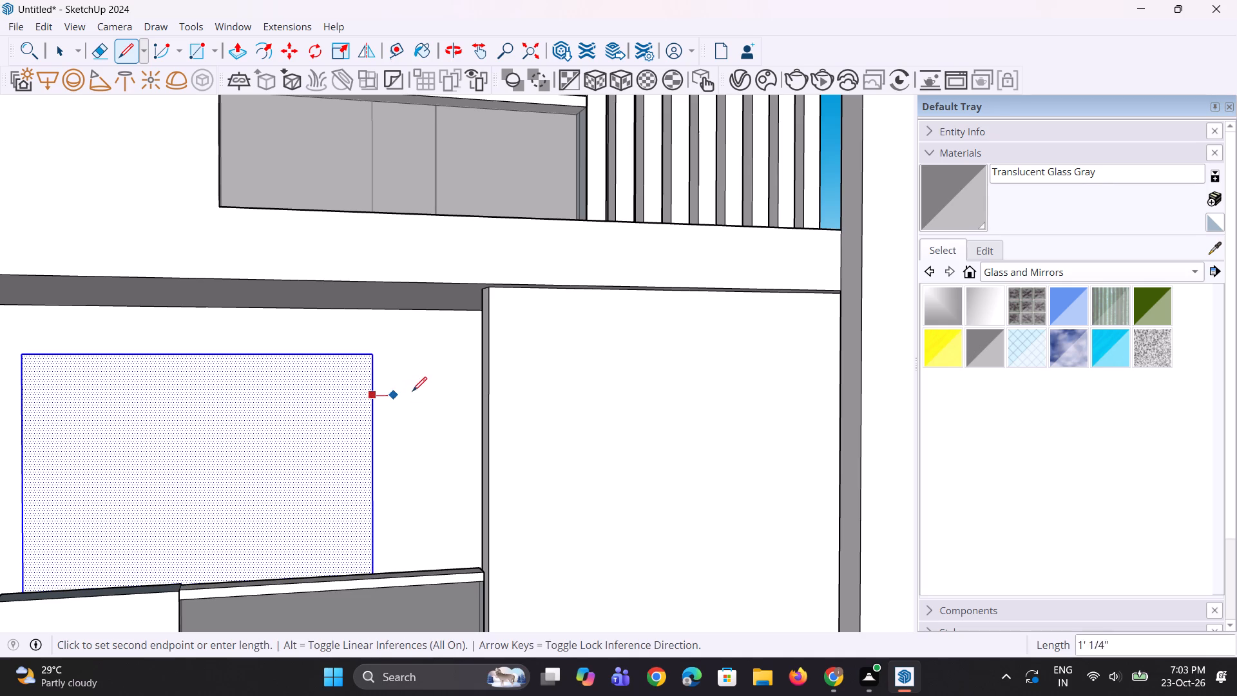
{"action": "left_click", "coordinate": [464, 388]}
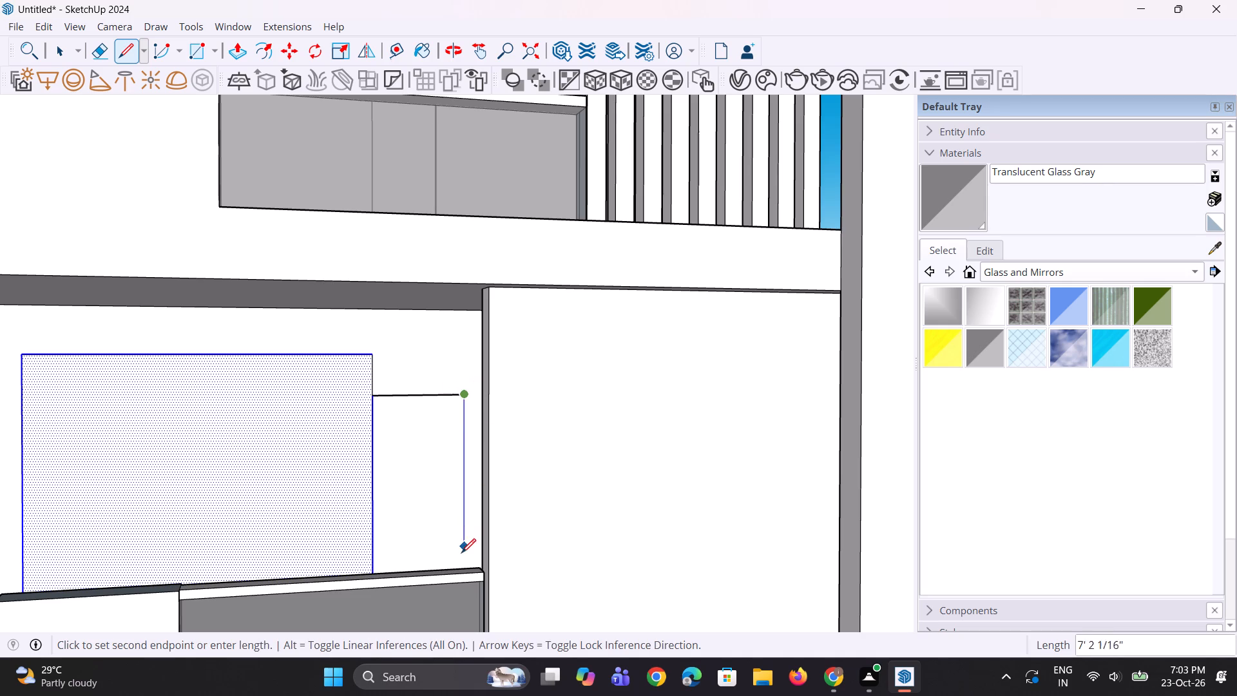
{"action": "left_click", "coordinate": [463, 565]}
{"action": "middle_click_drag", "start_coordinate": [433, 530], "coordinate": [432, 556]}
{"action": "key", "text": "space"}
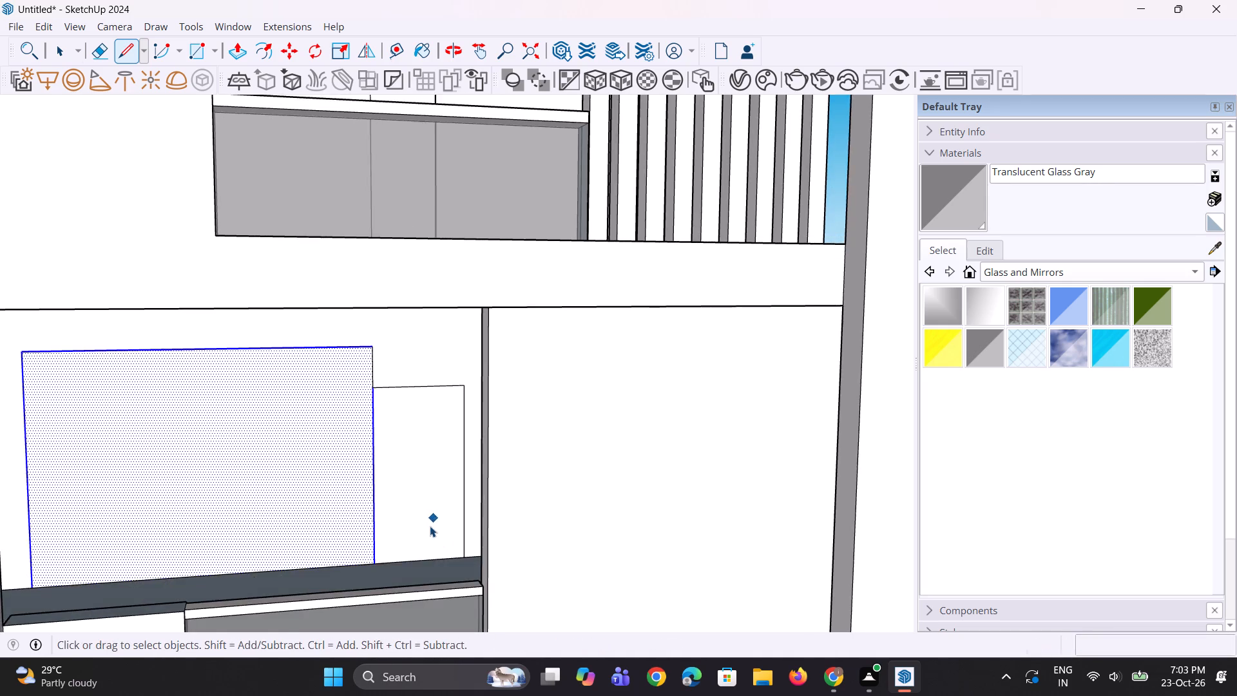
{"action": "key", "text": "space"}
Examine the adjoining rectangles on the lower balcony's back wall against the upper balcony and whole elevation.
{"action": "scroll", "coordinate": [427, 520], "scroll_direction": "down", "scroll_amount": 4}
{"action": "middle_click_drag", "start_coordinate": [427, 520], "coordinate": [397, 511]}
{"action": "scroll", "coordinate": [403, 512], "scroll_direction": "up", "scroll_amount": 1}
{"action": "scroll", "coordinate": [397, 510], "scroll_direction": "down", "scroll_amount": 5}
{"action": "middle_click_drag", "start_coordinate": [397, 510], "coordinate": [425, 485]}
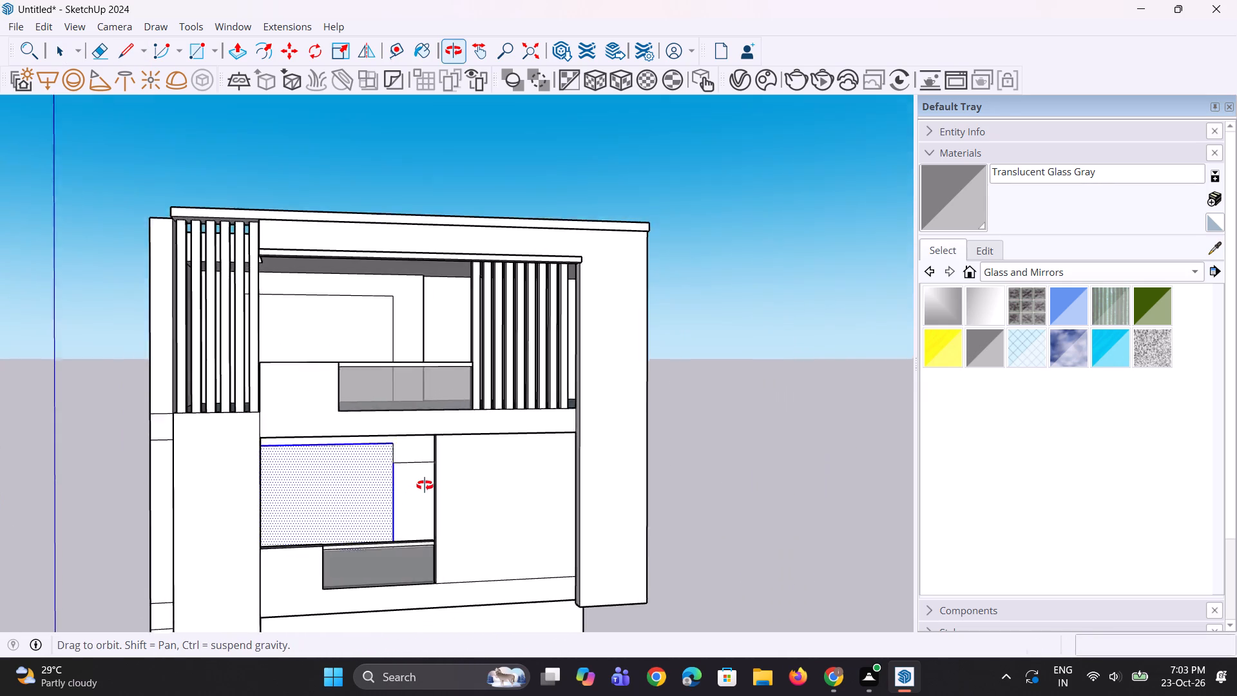
{"action": "middle_click_drag", "start_coordinate": [425, 485], "coordinate": [455, 485]}
{"action": "scroll", "coordinate": [427, 483], "scroll_direction": "up", "scroll_amount": 5}
{"action": "scroll", "coordinate": [455, 485], "scroll_direction": "down", "scroll_amount": 4}
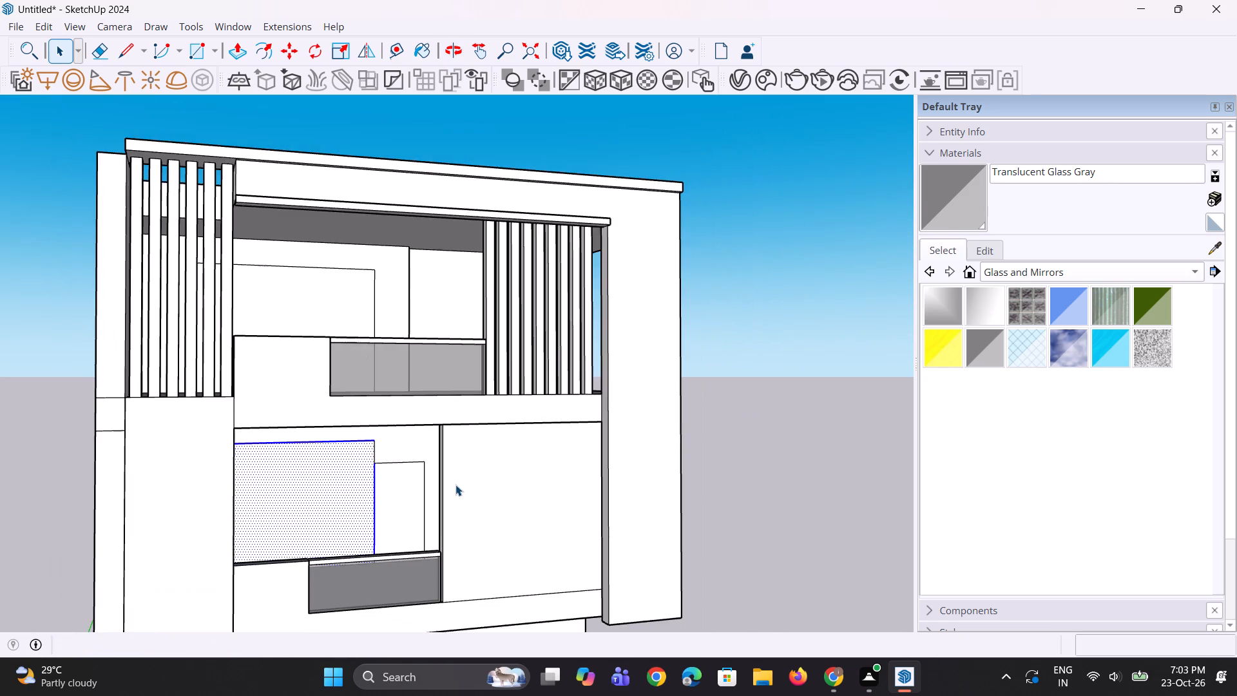
{"action": "middle_click_drag", "start_coordinate": [455, 485], "coordinate": [475, 546]}
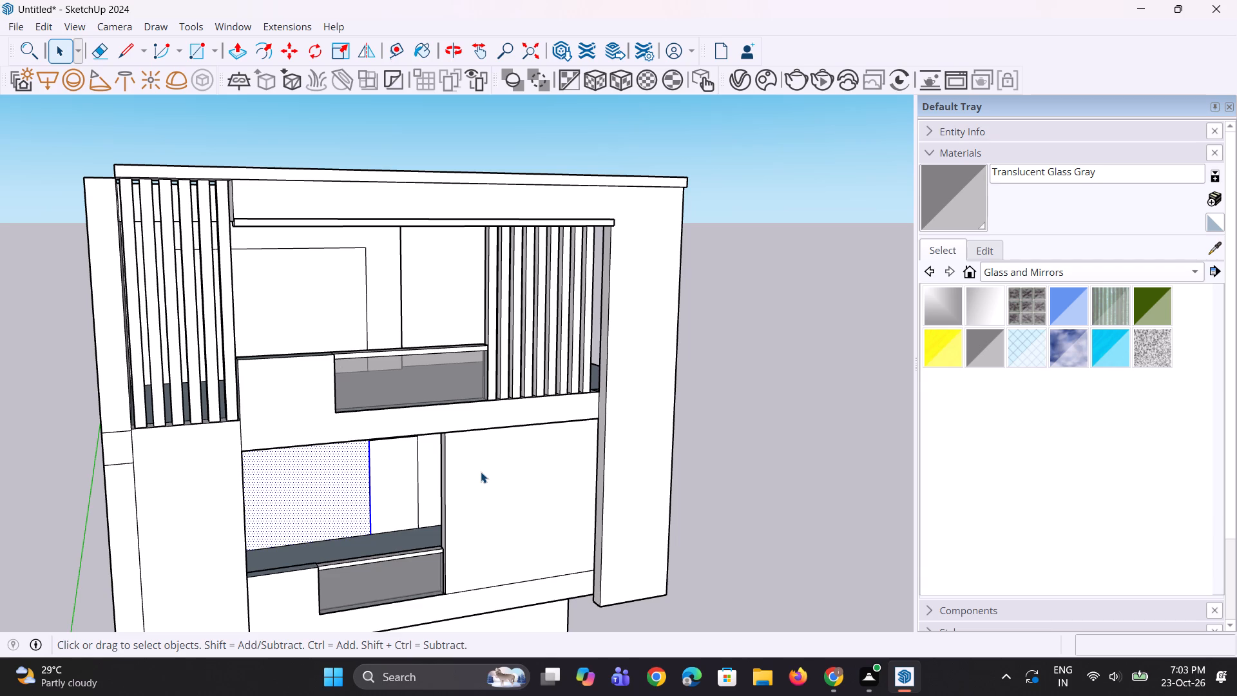
{"action": "scroll", "coordinate": [493, 465], "scroll_direction": "down", "scroll_amount": 4}
{"action": "middle_click_drag", "start_coordinate": [496, 478], "coordinate": [476, 488]}
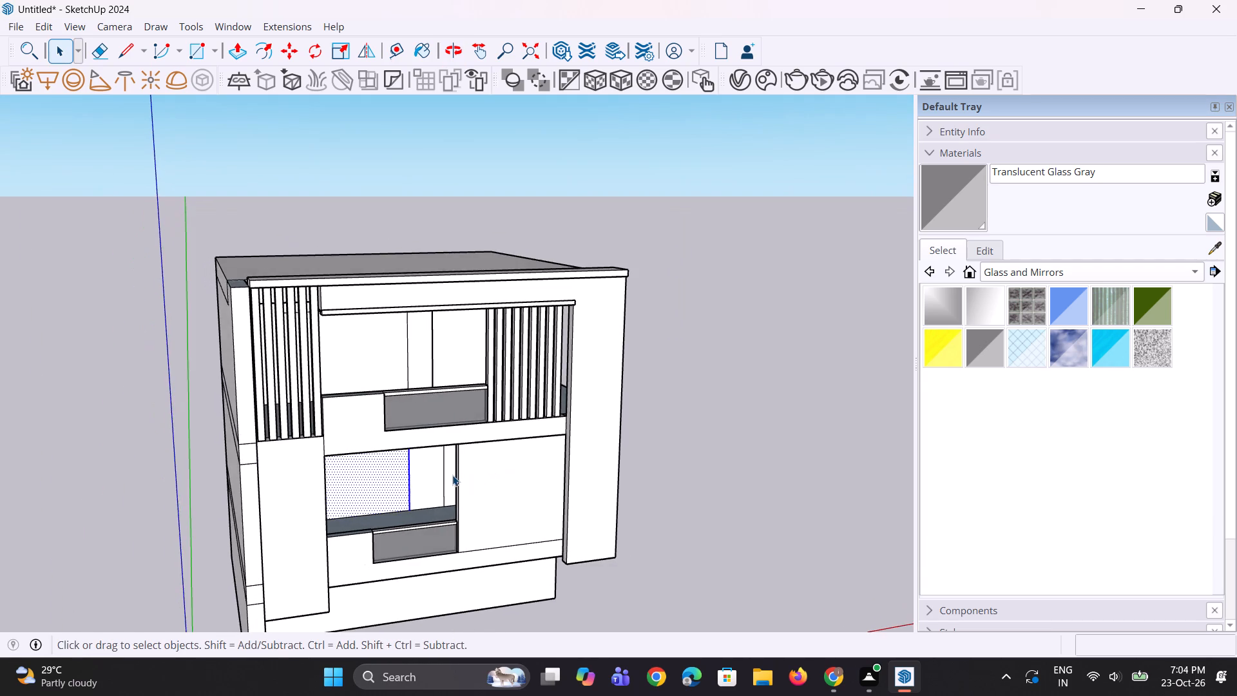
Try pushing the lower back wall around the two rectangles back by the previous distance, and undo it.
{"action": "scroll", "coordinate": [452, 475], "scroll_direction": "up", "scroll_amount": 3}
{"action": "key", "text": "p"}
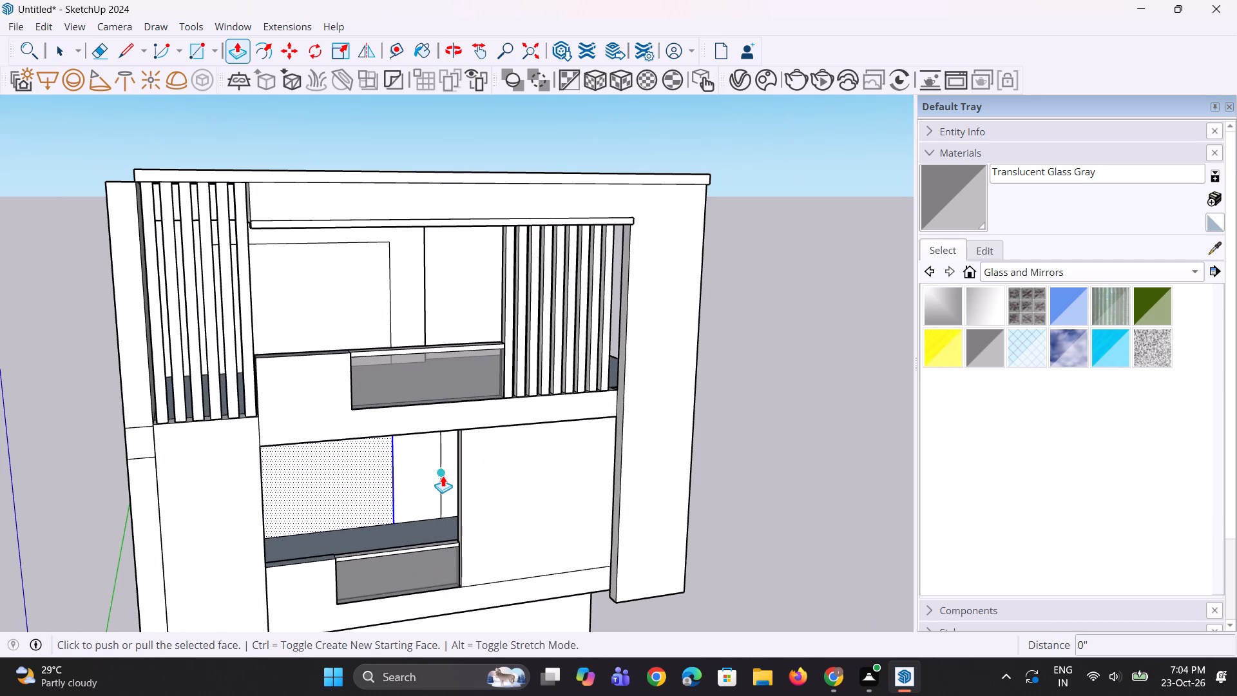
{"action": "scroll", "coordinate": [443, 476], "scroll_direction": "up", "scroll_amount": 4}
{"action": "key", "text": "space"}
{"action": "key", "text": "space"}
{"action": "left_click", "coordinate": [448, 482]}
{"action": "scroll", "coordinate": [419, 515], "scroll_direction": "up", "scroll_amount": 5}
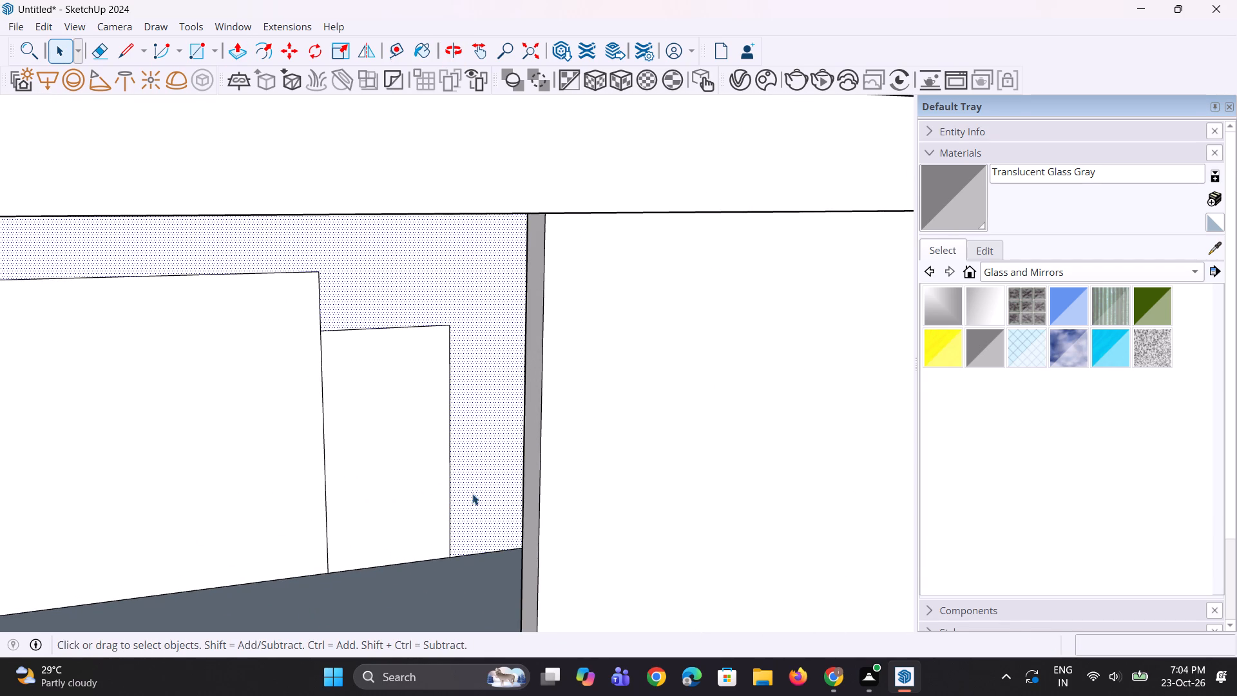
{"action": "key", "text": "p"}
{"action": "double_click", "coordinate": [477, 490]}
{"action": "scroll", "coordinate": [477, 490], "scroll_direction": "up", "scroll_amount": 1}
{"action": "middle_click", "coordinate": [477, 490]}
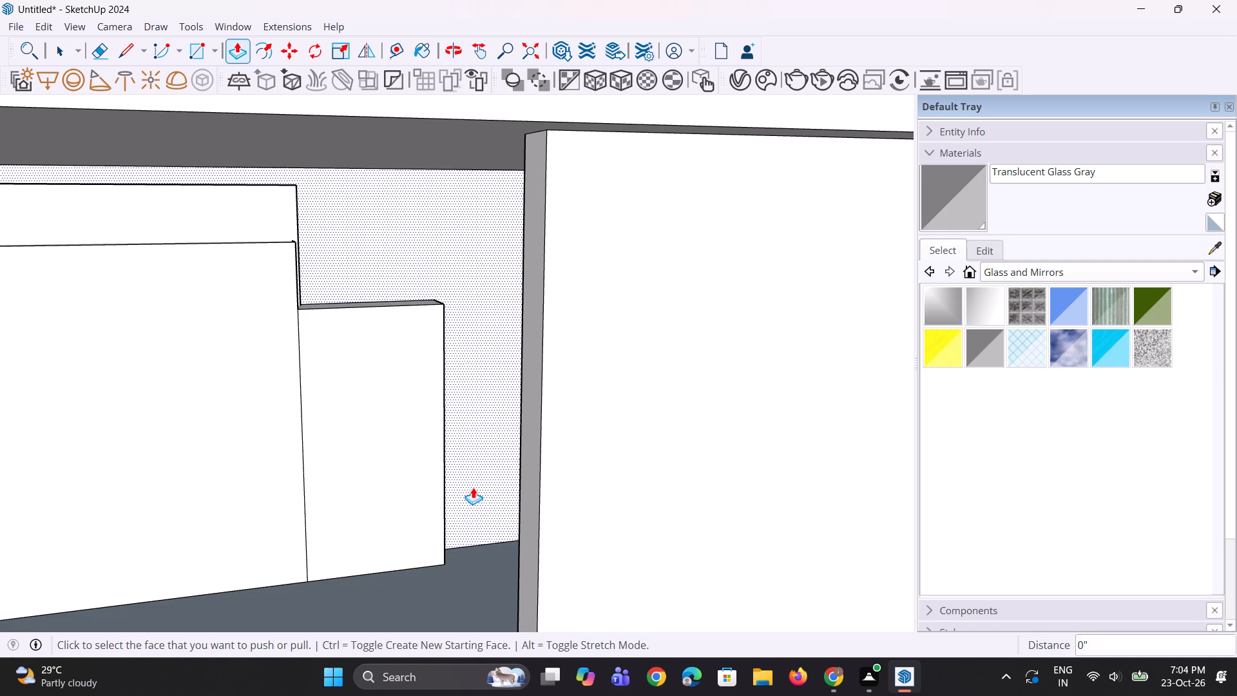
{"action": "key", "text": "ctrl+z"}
Copy the upper balcony's back-wall rectangle about 40' 6" along the red axis to beside the building.
{"action": "scroll", "coordinate": [475, 485], "scroll_direction": "down", "scroll_amount": 11}
{"action": "middle_click_drag", "start_coordinate": [468, 486], "coordinate": [446, 469]}
{"action": "key", "text": "space"}
{"action": "key", "text": "space"}
{"action": "scroll", "coordinate": [439, 476], "scroll_direction": "down", "scroll_amount": 5}
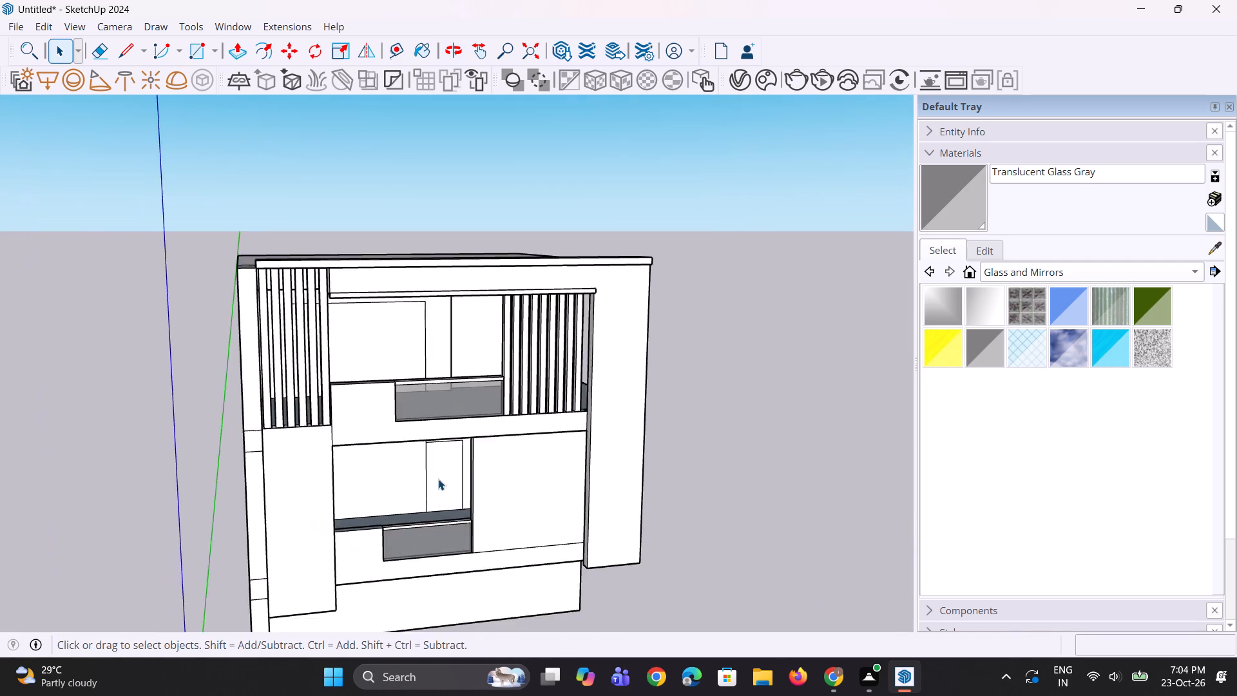
{"action": "middle_click_drag", "start_coordinate": [438, 479], "coordinate": [354, 463]}
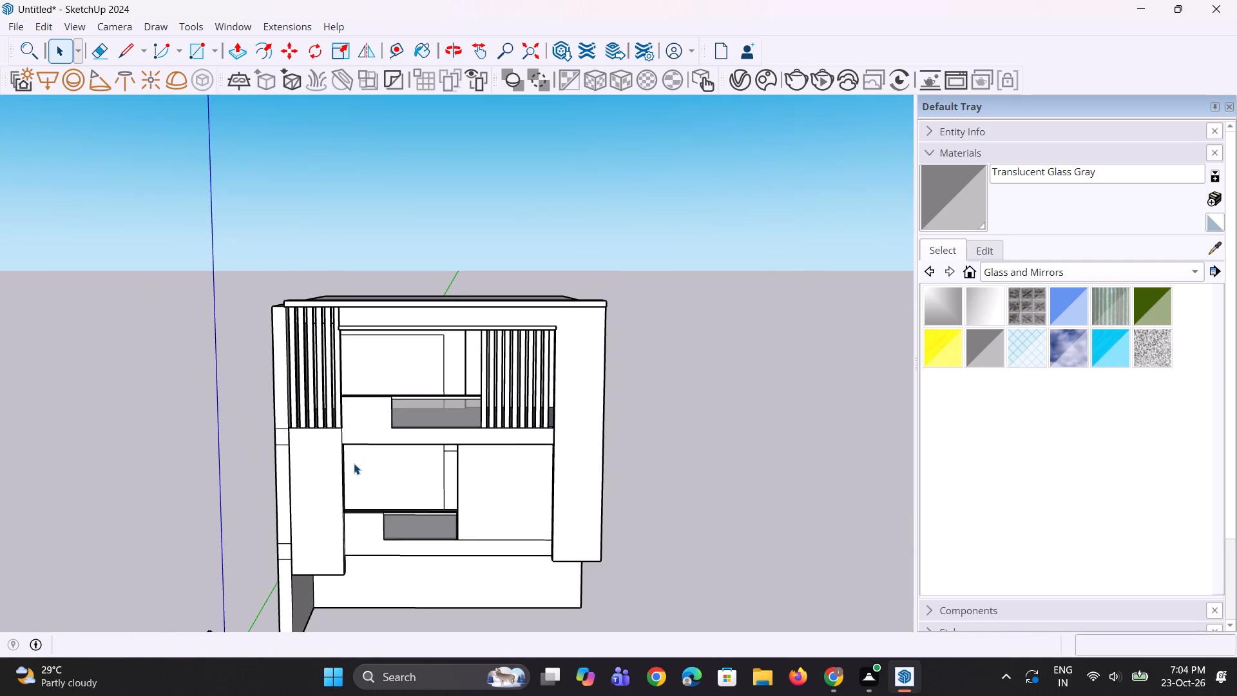
{"action": "left_click", "coordinate": [403, 387]}
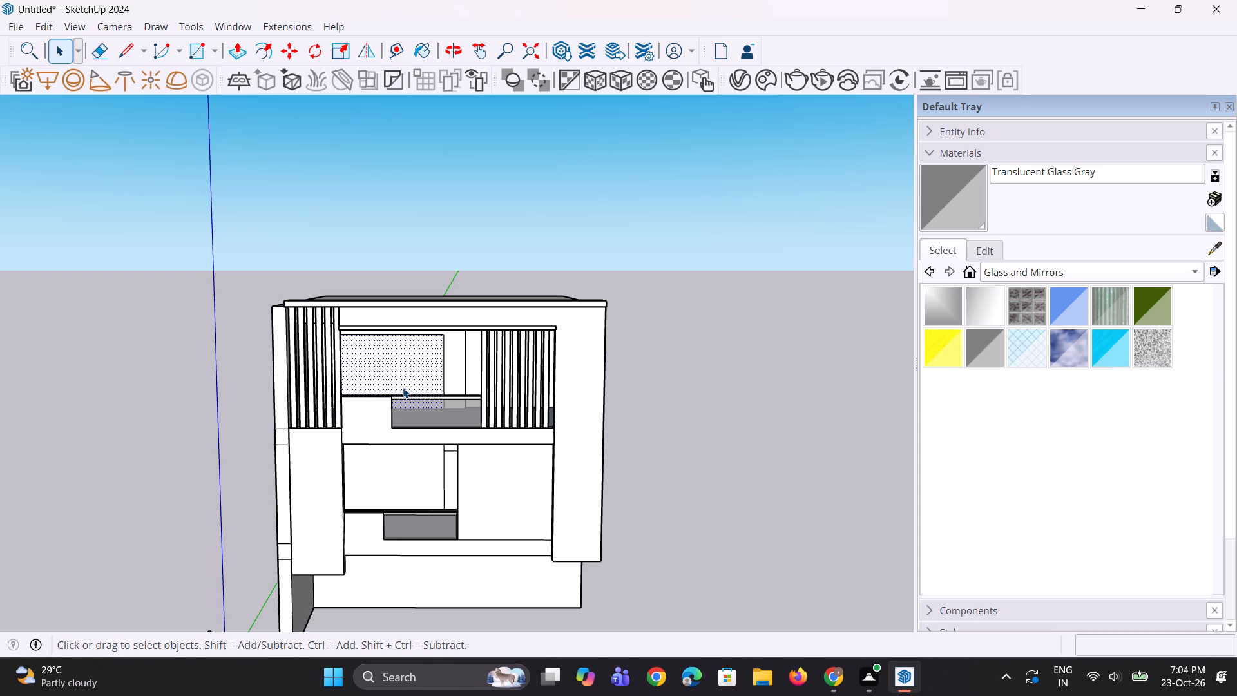
{"action": "key", "text": "m"}
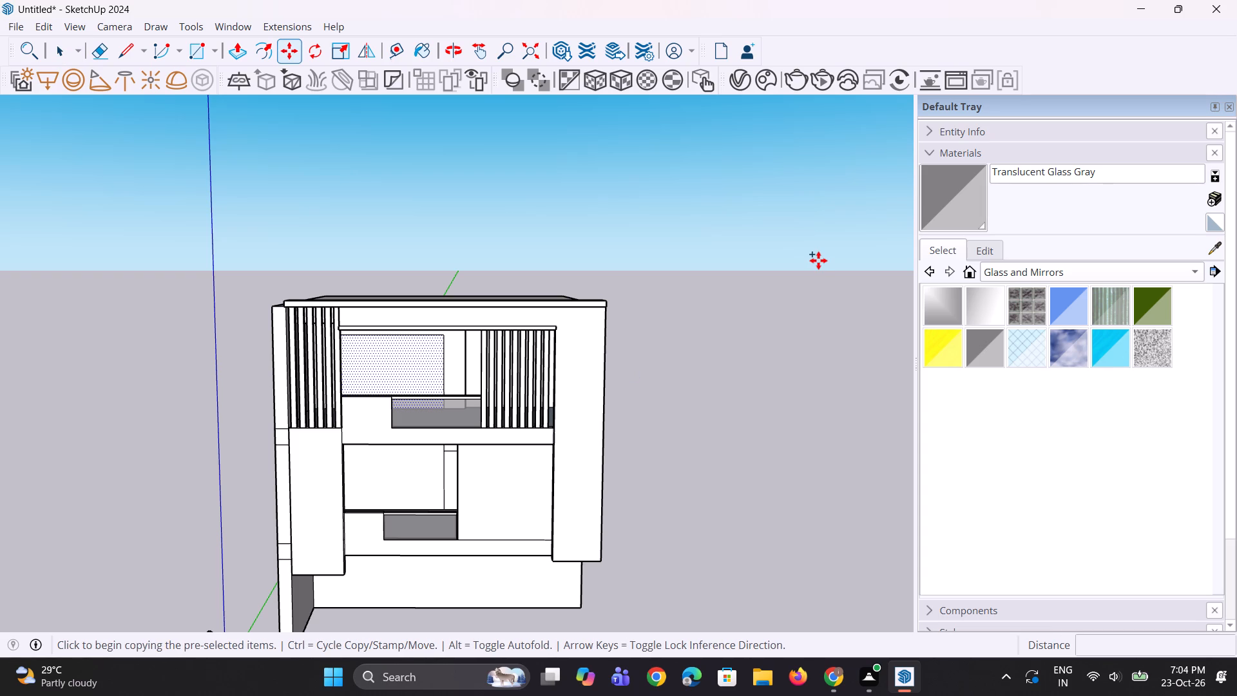
{"action": "left_click", "coordinate": [427, 373]}
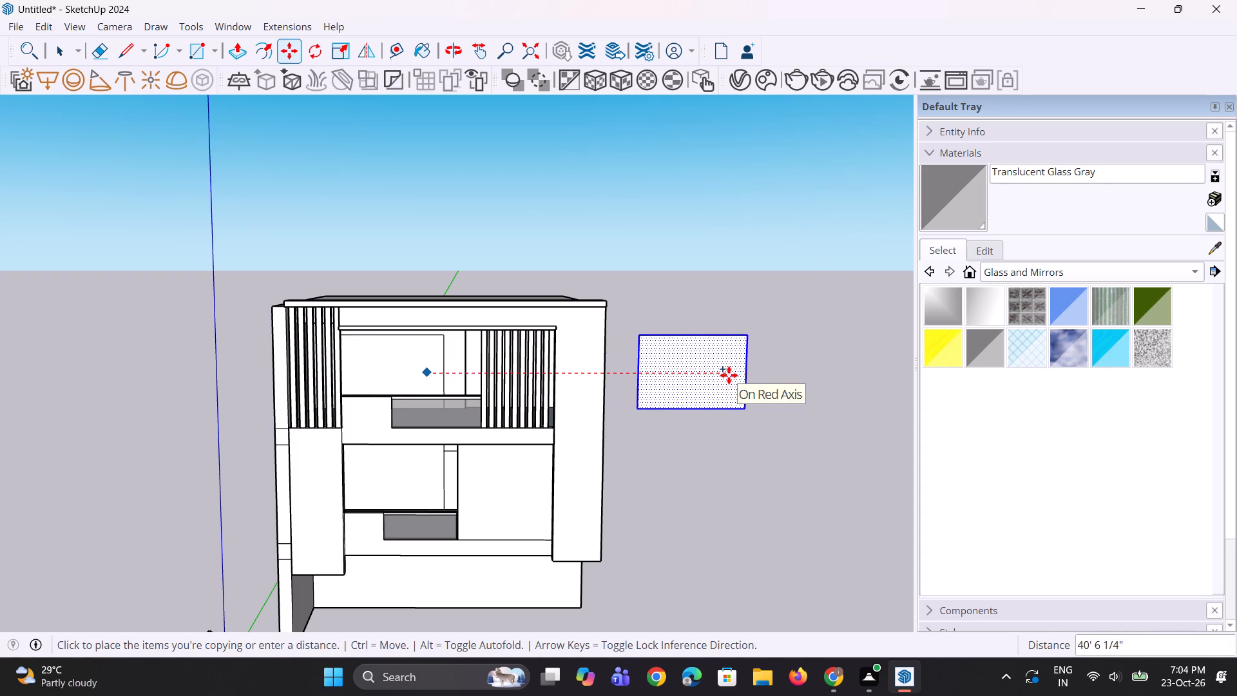
{"action": "left_click", "coordinate": [729, 375]}
{"action": "key", "text": "space"}
{"action": "key", "text": "space"}
{"action": "left_click", "coordinate": [679, 454]}
Copy the large rectangle on the lower balcony's back wall about 41' 11 3/4" sideways, placing it beside the building below the first copy.
{"action": "scroll", "coordinate": [678, 454], "scroll_direction": "down", "scroll_amount": 2}
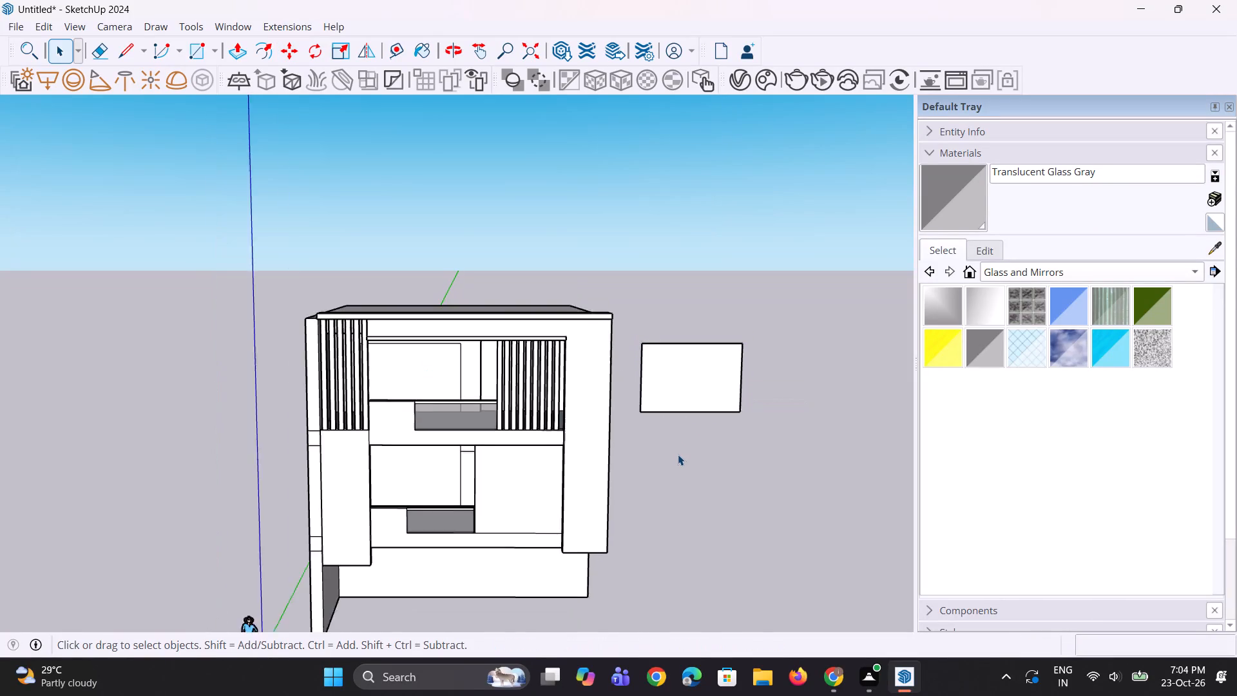
{"action": "scroll", "coordinate": [678, 454], "scroll_direction": "down", "scroll_amount": 1}
{"action": "scroll", "coordinate": [600, 496], "scroll_direction": "up", "scroll_amount": 3}
{"action": "scroll", "coordinate": [450, 488], "scroll_direction": "up", "scroll_amount": 2}
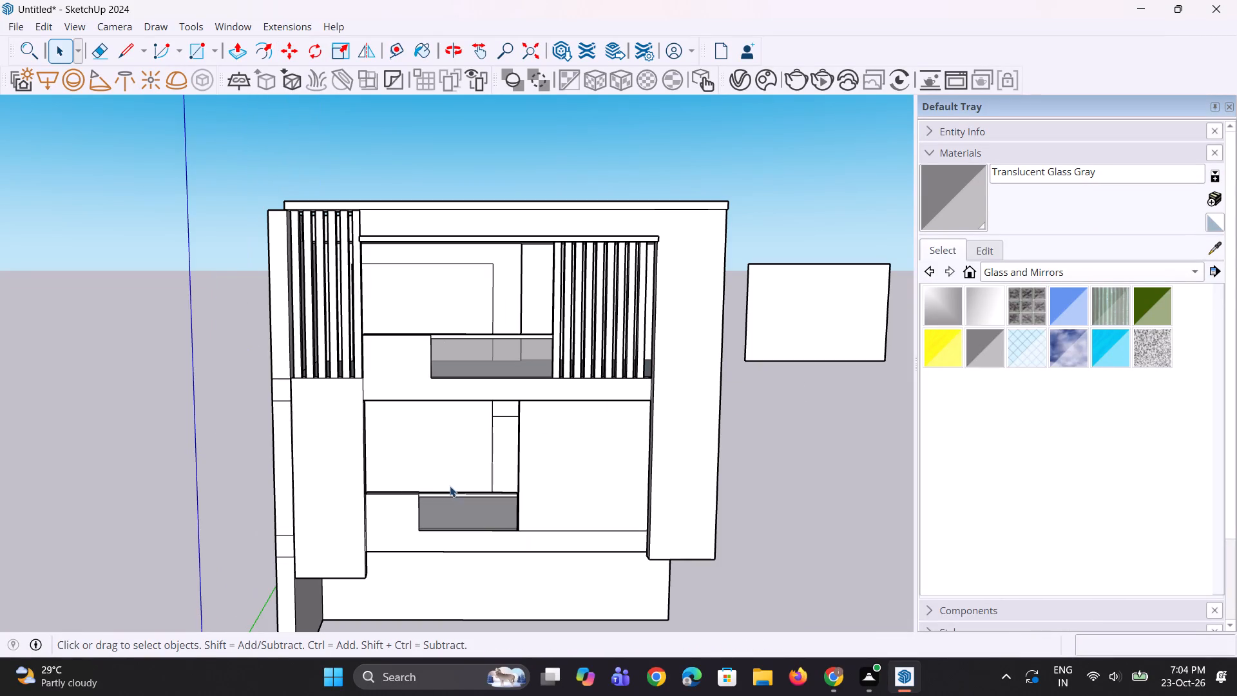
{"action": "left_click", "coordinate": [450, 470]}
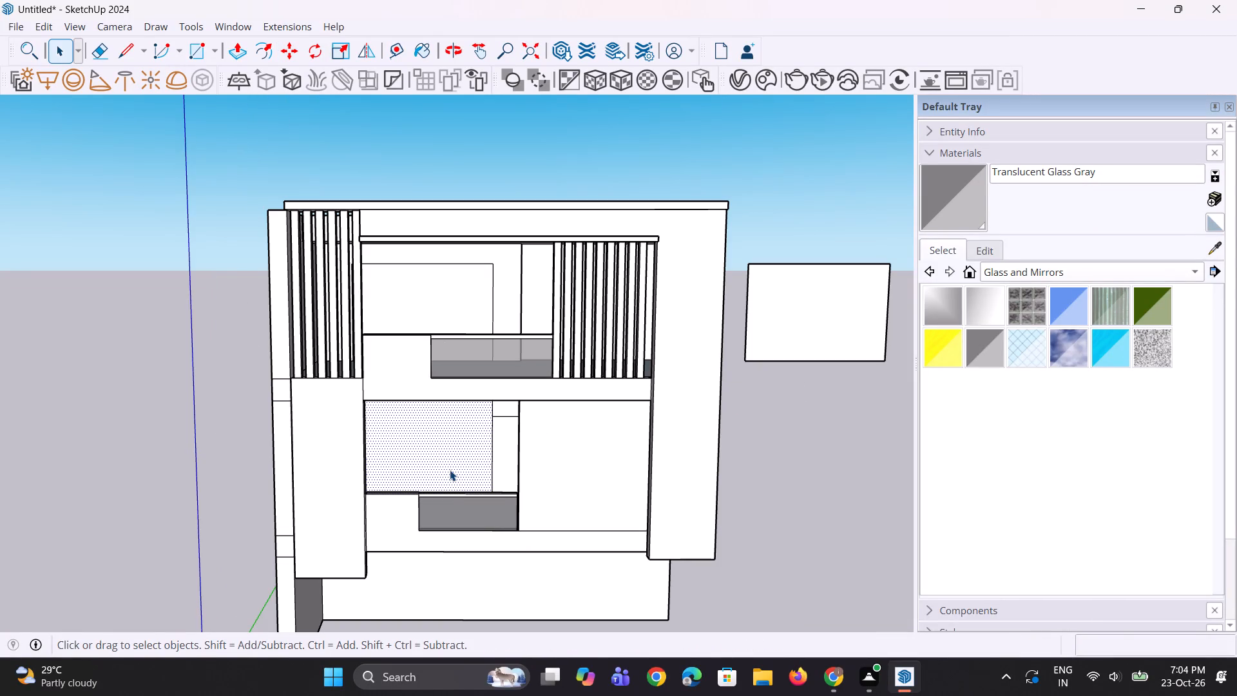
{"action": "key", "text": "m"}
{"action": "left_click", "coordinate": [450, 470]}
{"action": "scroll", "coordinate": [577, 473], "scroll_direction": "down", "scroll_amount": 3}
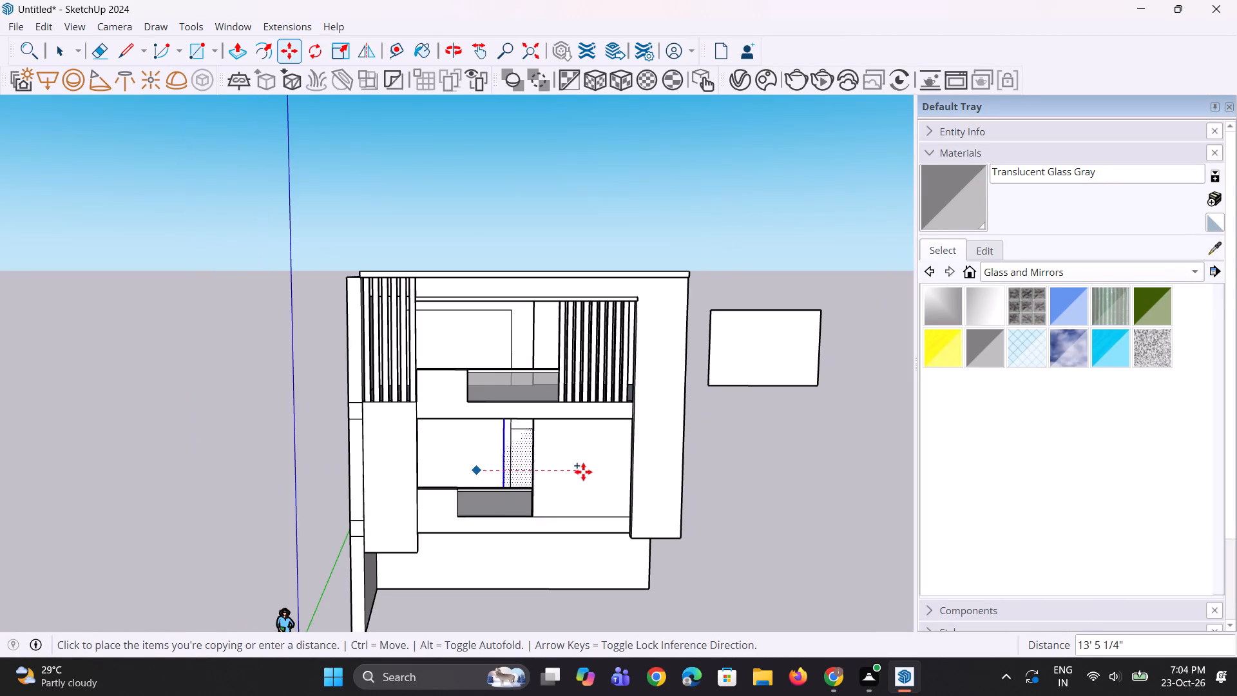
{"action": "left_click", "coordinate": [791, 467]}
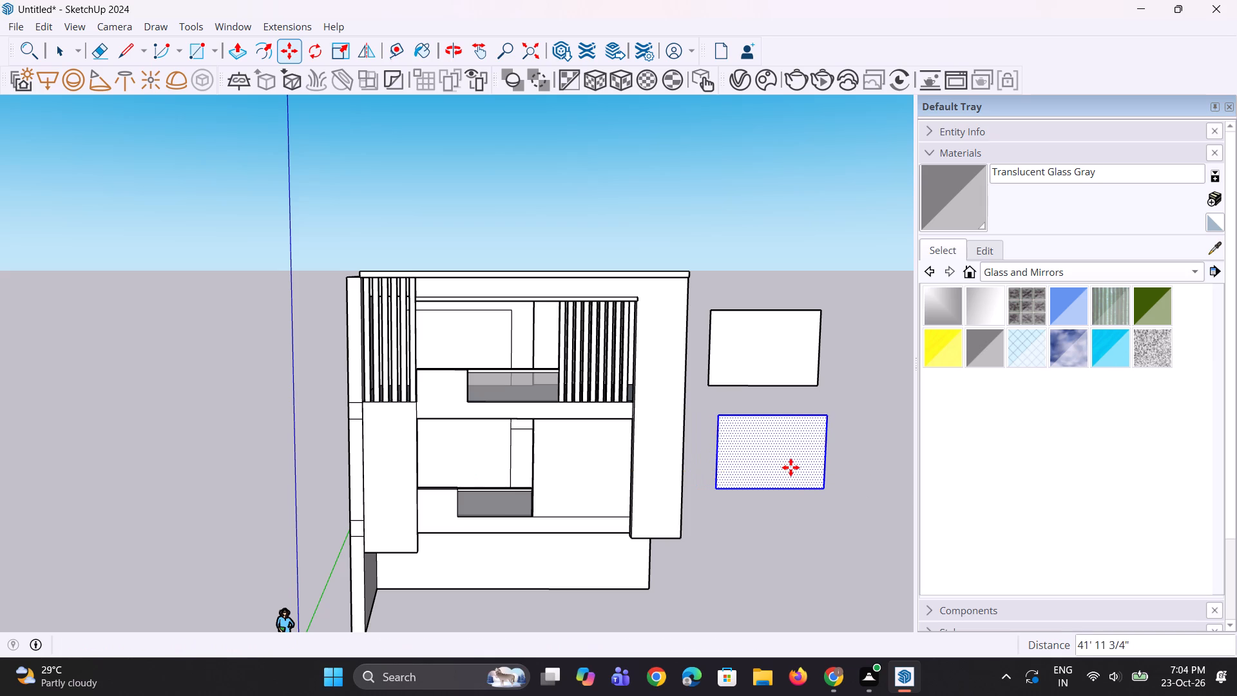
{"action": "key", "text": "space"}
{"action": "key", "text": "space"}
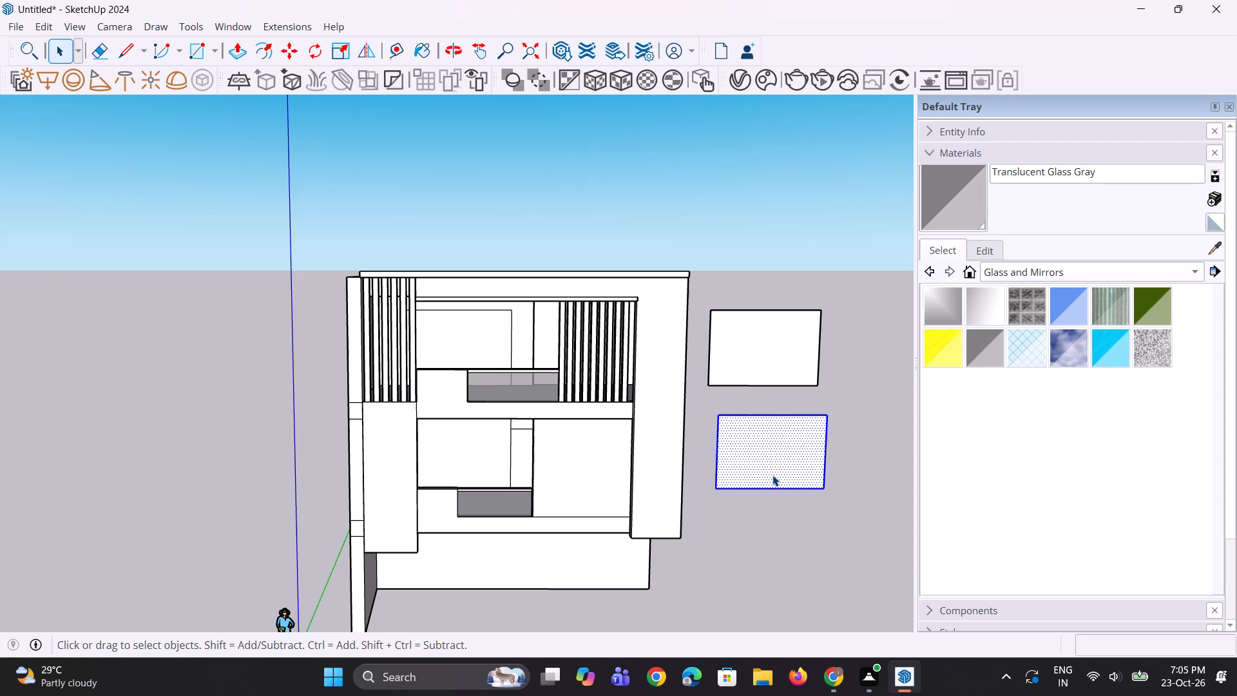
Extrude the lower copied rectangle beside the building 5" with Push/Pull.
{"action": "scroll", "coordinate": [718, 508], "scroll_direction": "down", "scroll_amount": 3}
{"action": "middle_click_drag", "start_coordinate": [705, 511], "coordinate": [640, 499]}
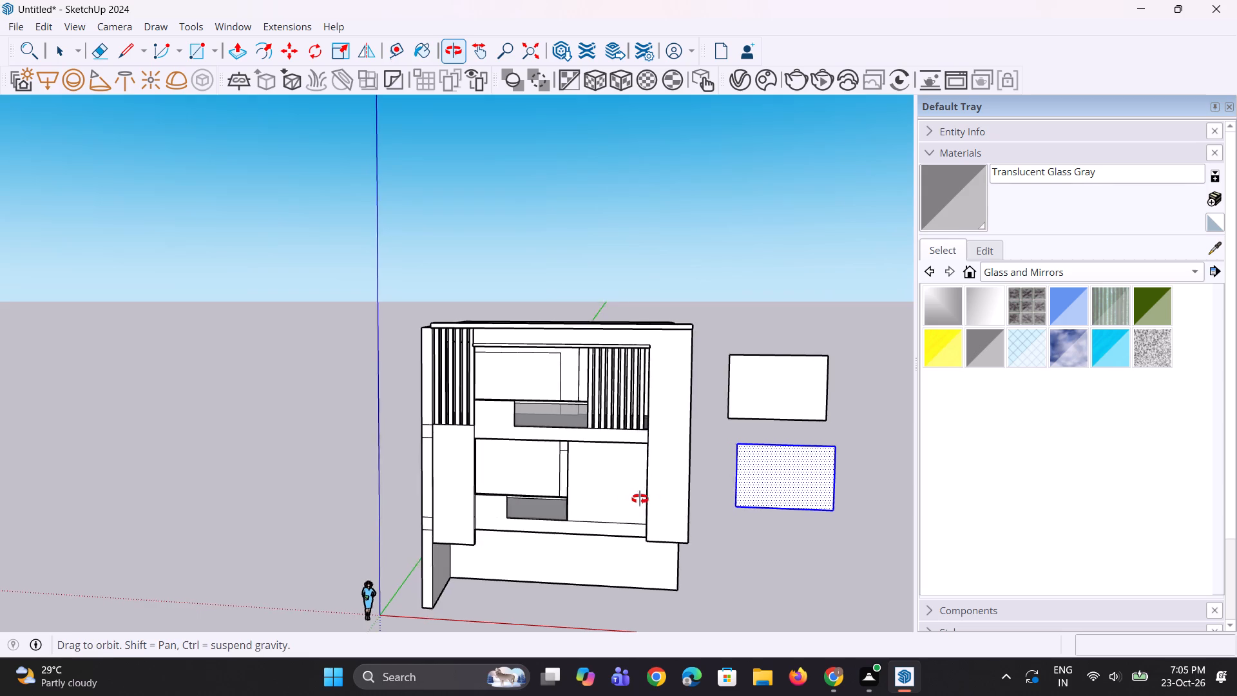
{"action": "middle_click_drag", "start_coordinate": [640, 499], "coordinate": [634, 503]}
{"action": "scroll", "coordinate": [813, 478], "scroll_direction": "up", "scroll_amount": 2}
{"action": "key", "text": "p"}
{"action": "left_click", "coordinate": [812, 476]}
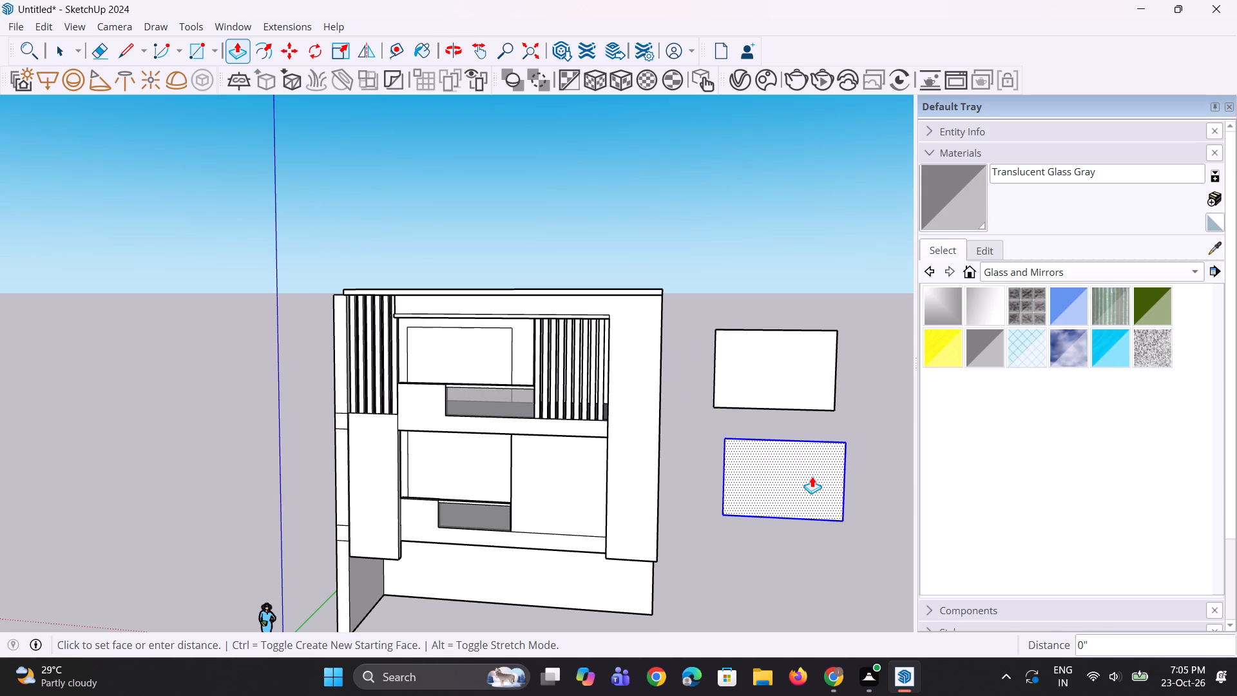
{"action": "type", "text": "5\""}
{"action": "key", "text": "shift+Return"}
{"action": "scroll", "coordinate": [818, 495], "scroll_direction": "up", "scroll_amount": 1}
{"action": "middle_click", "coordinate": [807, 488]}
{"action": "key", "text": "space"}
{"action": "left_click_drag", "start_coordinate": [794, 565], "coordinate": [792, 559]}
{"action": "key", "text": "space"}
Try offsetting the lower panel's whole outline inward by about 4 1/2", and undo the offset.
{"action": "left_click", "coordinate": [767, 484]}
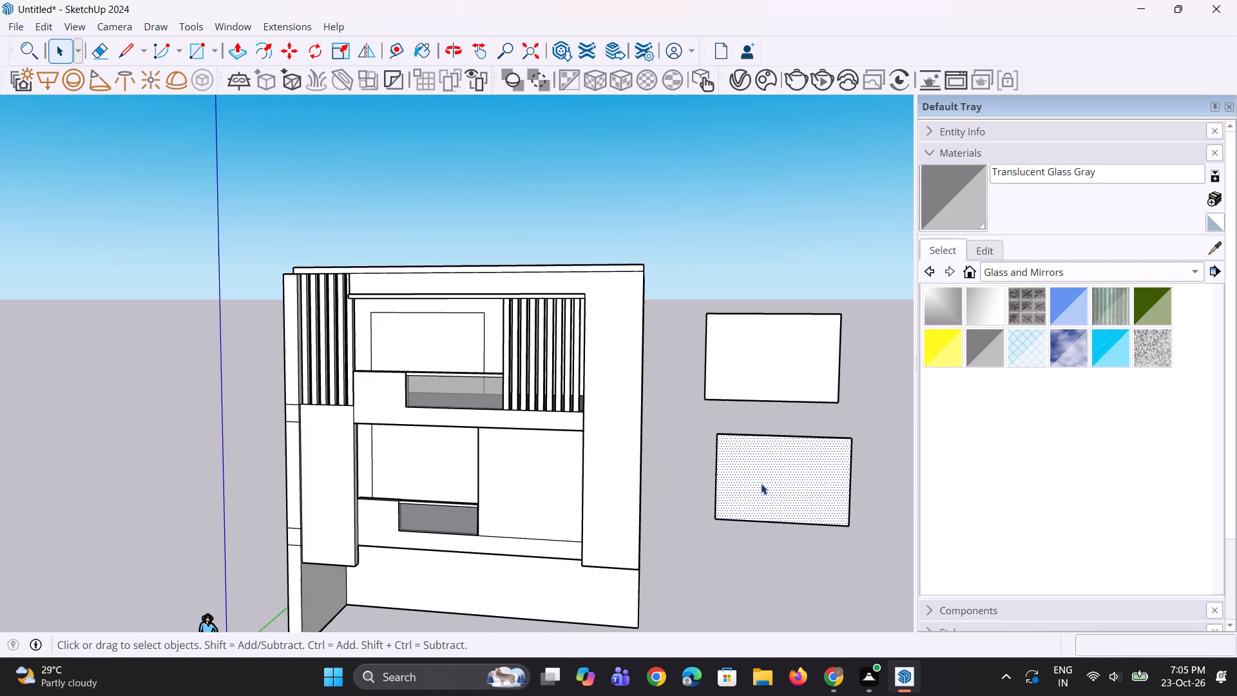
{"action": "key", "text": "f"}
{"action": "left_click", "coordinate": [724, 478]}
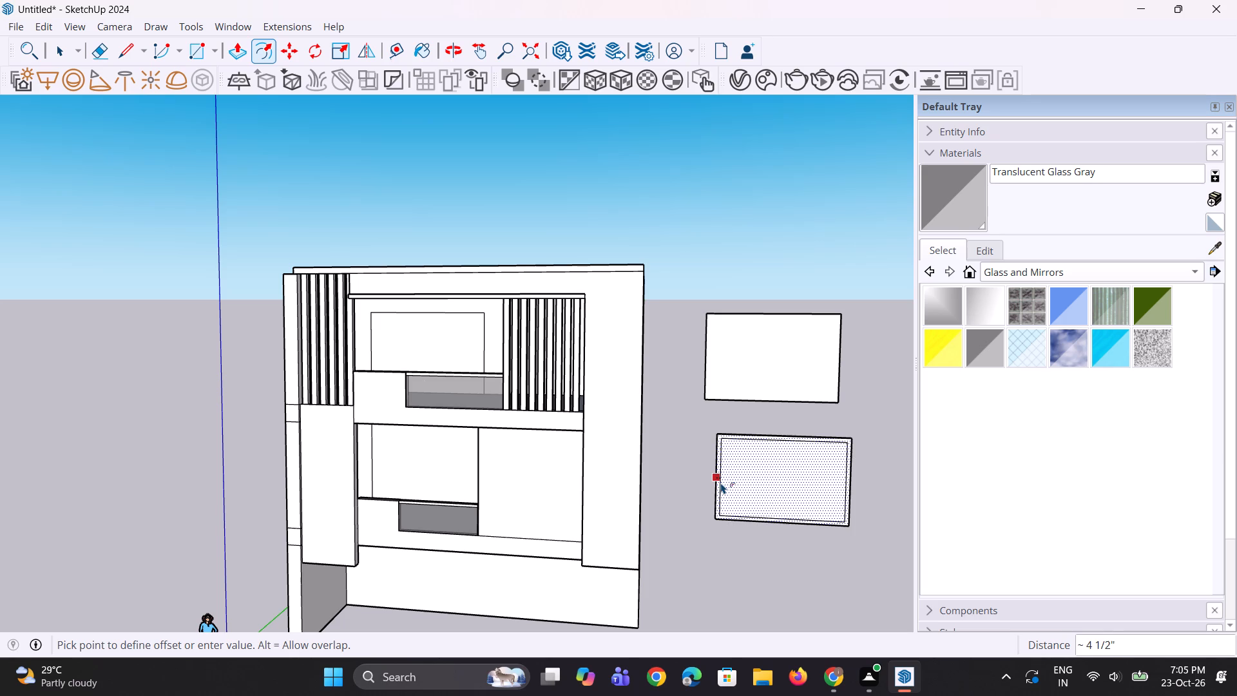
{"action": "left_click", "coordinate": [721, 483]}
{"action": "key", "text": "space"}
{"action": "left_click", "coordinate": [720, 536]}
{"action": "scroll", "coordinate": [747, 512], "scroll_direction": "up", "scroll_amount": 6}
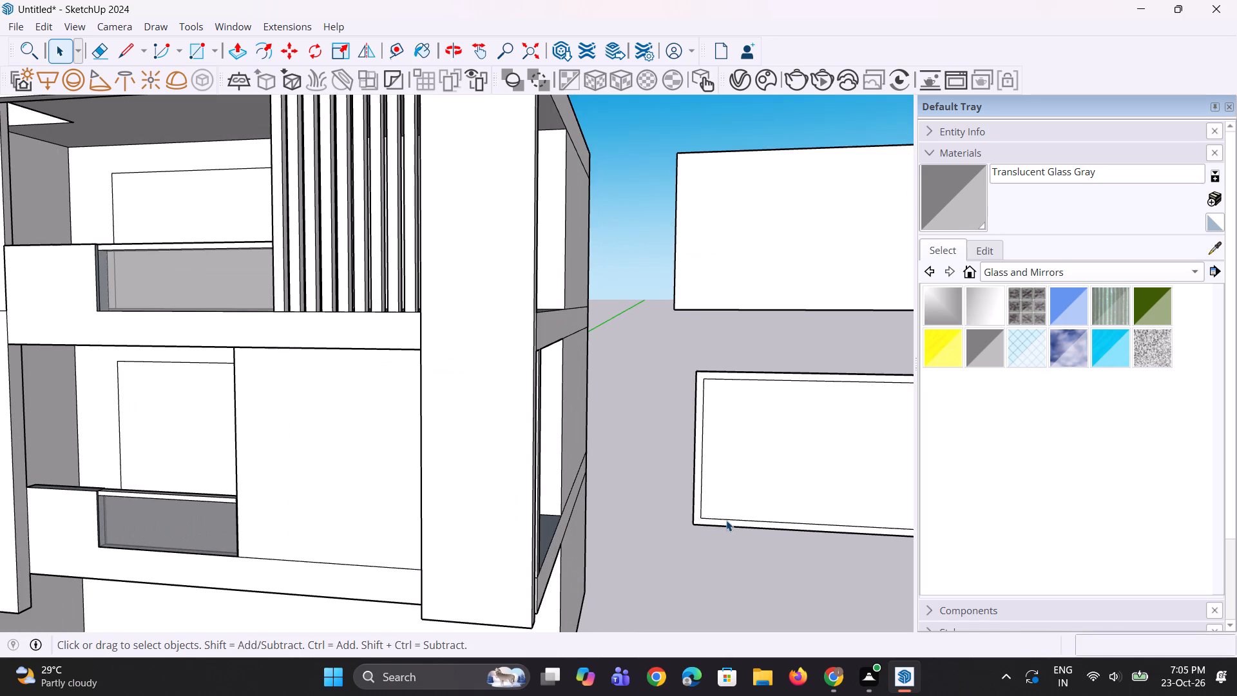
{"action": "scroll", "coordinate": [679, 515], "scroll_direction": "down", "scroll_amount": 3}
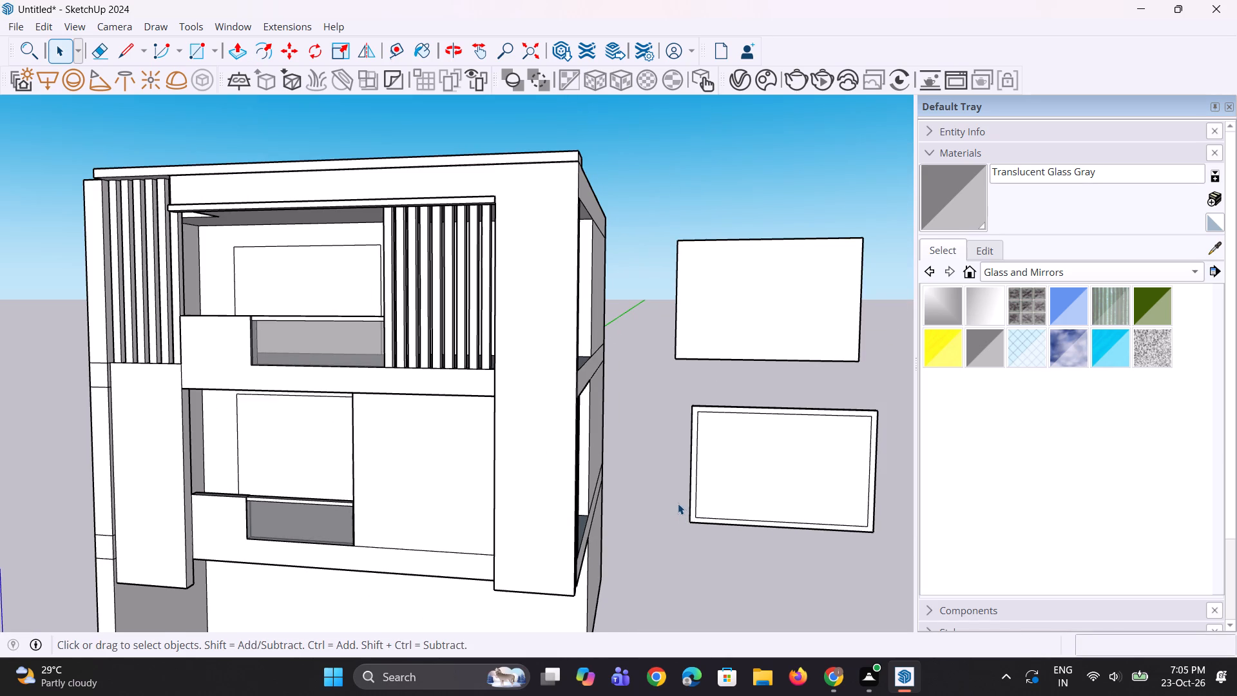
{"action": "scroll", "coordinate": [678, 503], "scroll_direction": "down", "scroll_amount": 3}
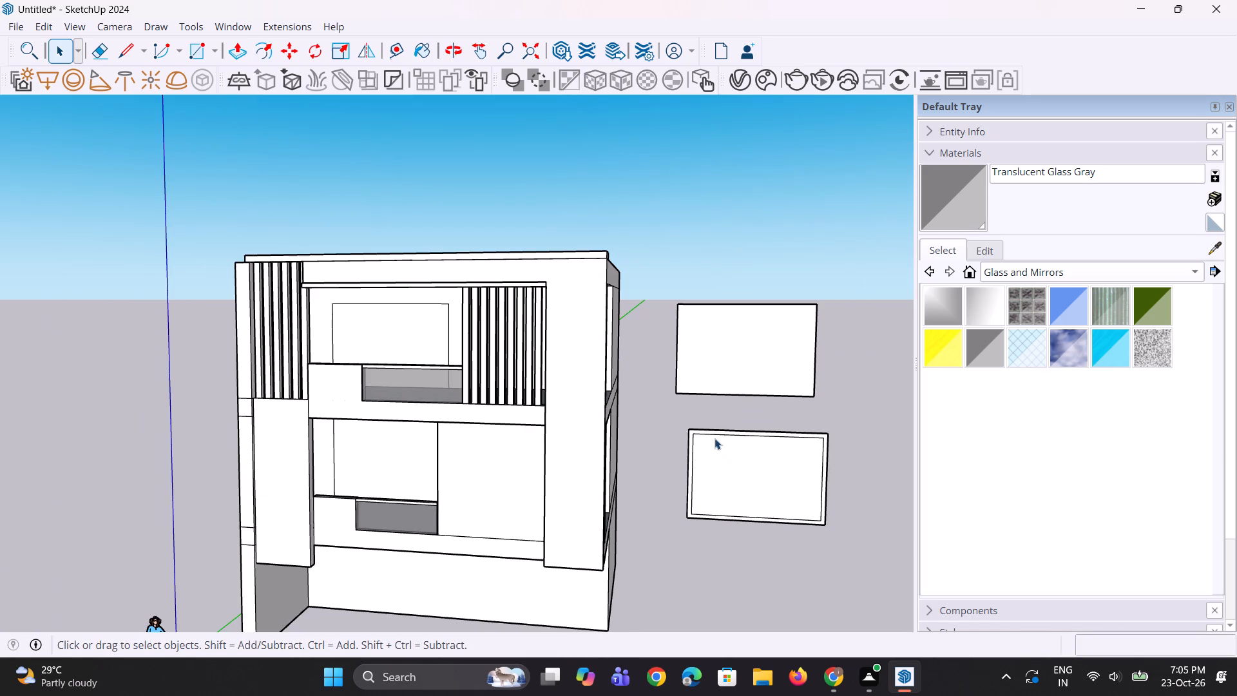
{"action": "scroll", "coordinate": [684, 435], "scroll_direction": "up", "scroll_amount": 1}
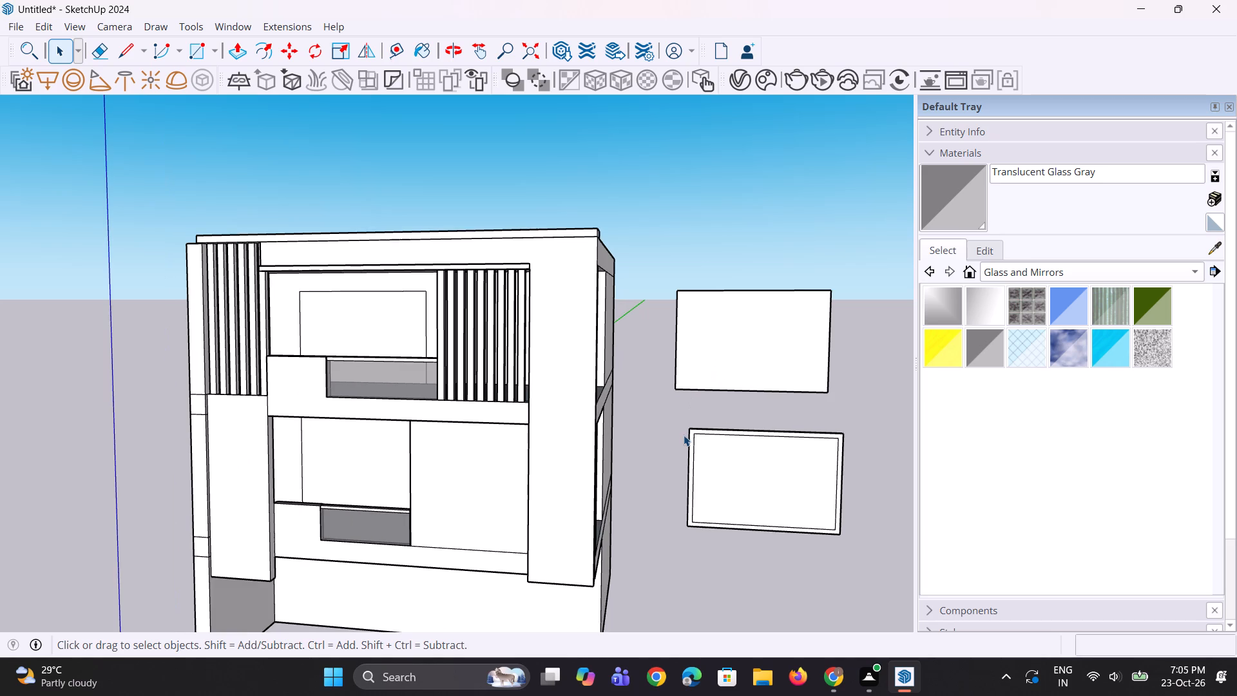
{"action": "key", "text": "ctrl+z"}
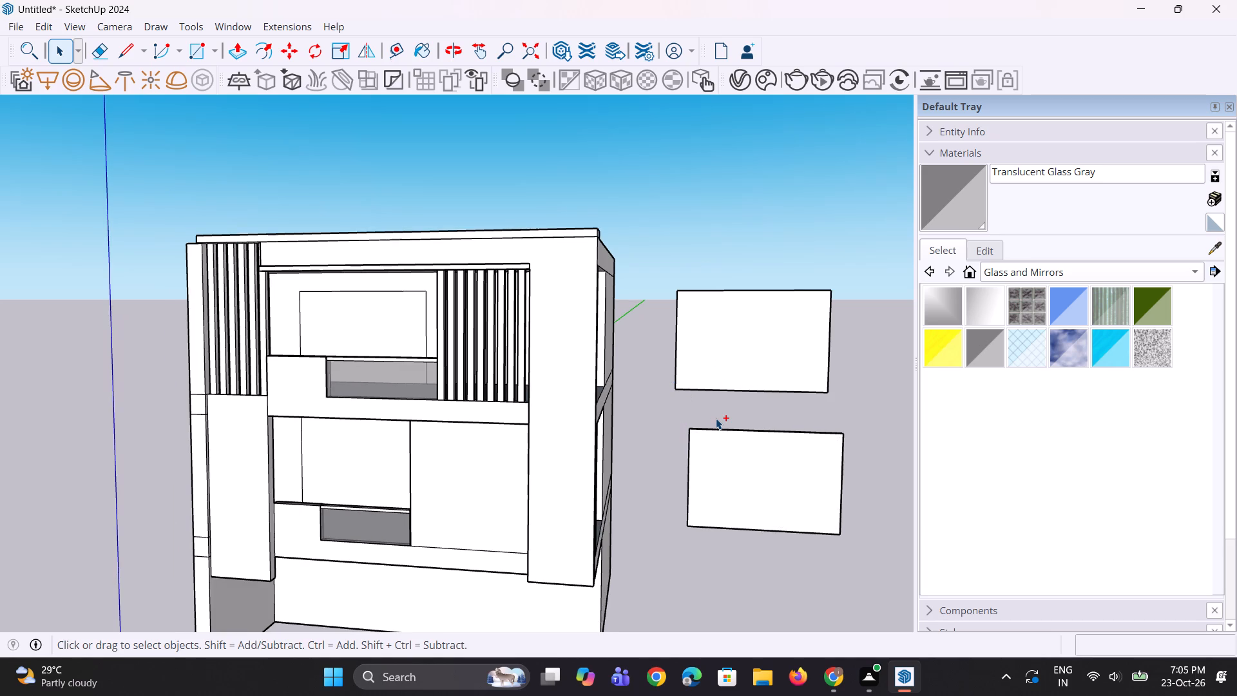
Divide the lower panel by copying its vertical edge nearest the building about 2' 10 1/2" inward.
{"action": "scroll", "coordinate": [693, 465], "scroll_direction": "up", "scroll_amount": 1}
{"action": "left_click", "coordinate": [691, 466]}
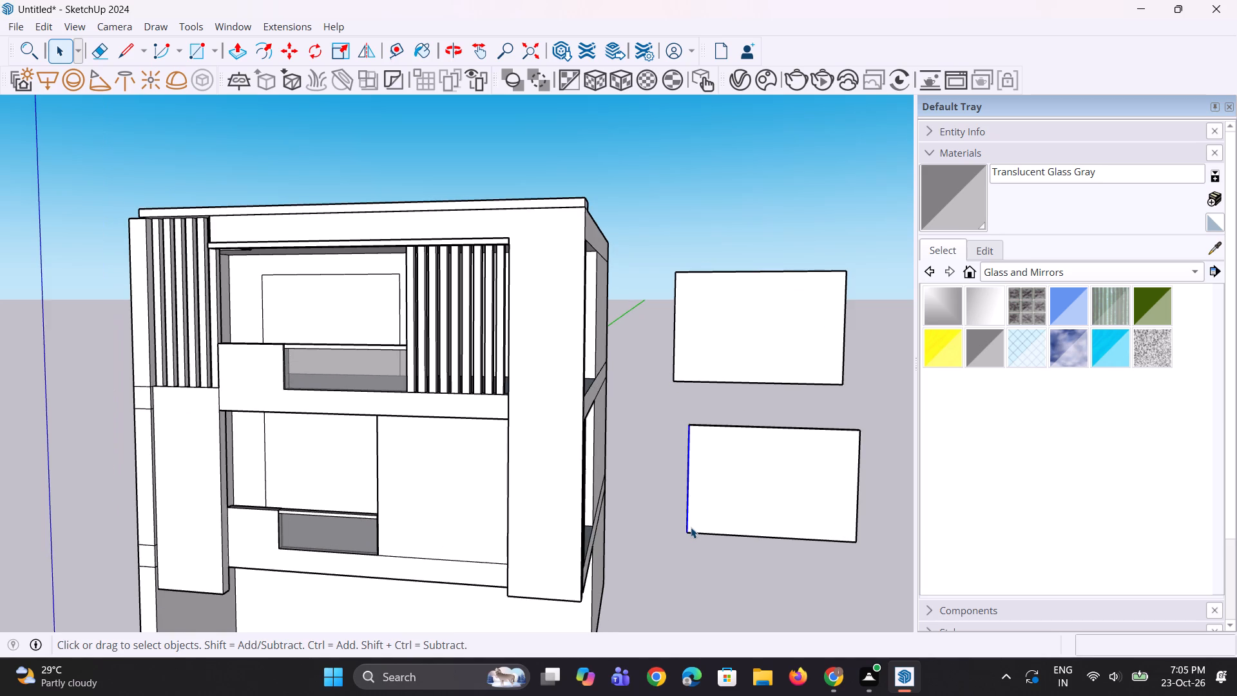
{"action": "key", "text": "m"}
{"action": "scroll", "coordinate": [719, 561], "scroll_direction": "up", "scroll_amount": 1}
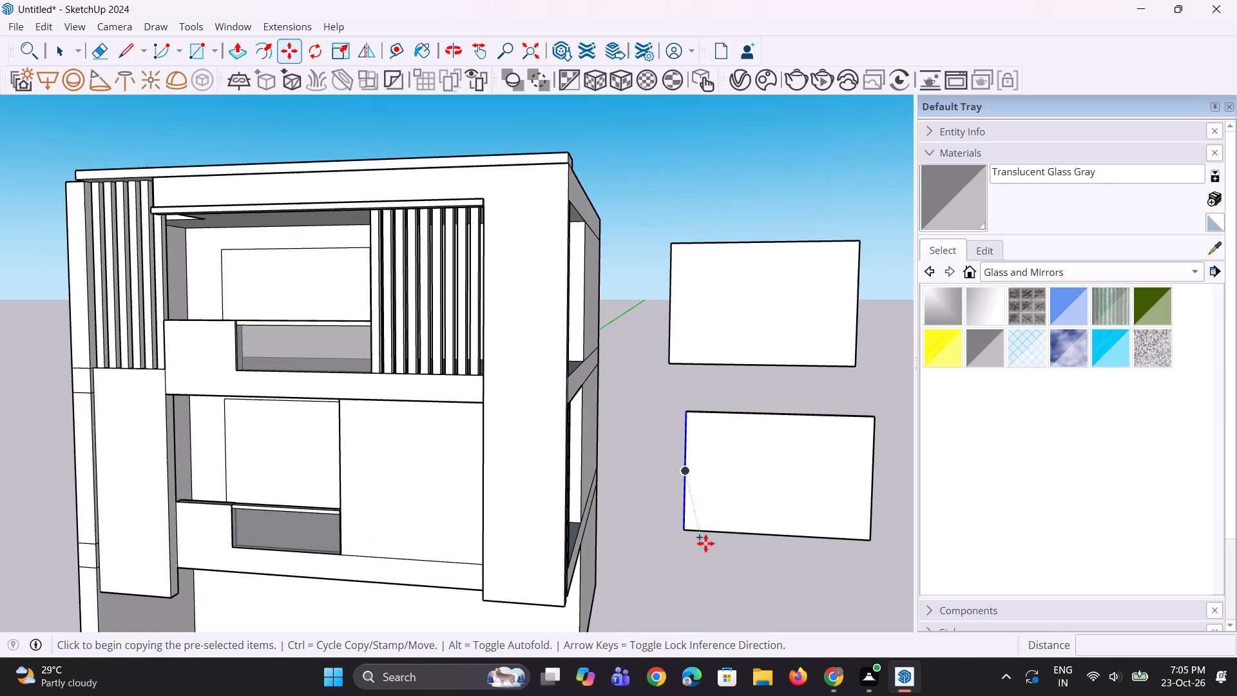
{"action": "left_click", "coordinate": [686, 529]}
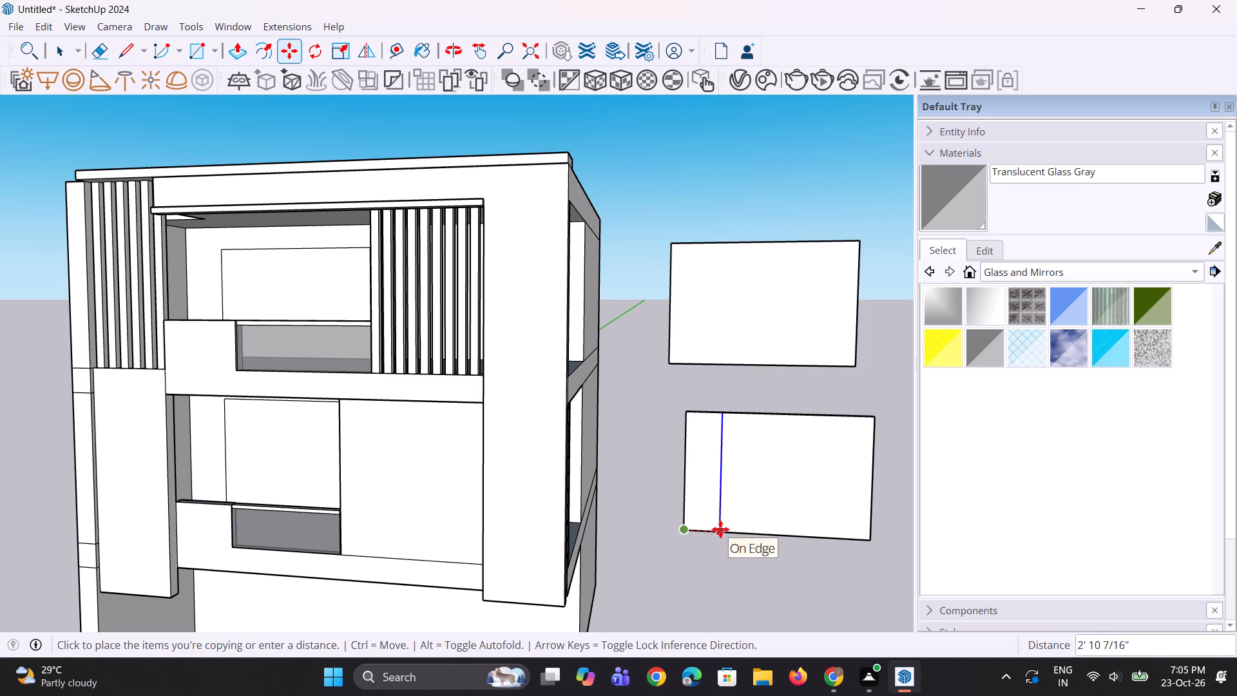
{"action": "left_click", "coordinate": [720, 529]}
{"action": "key", "text": "space"}
Offset the outline of the lower panel's wide division slightly inward to form a thin window frame.
{"action": "left_click", "coordinate": [745, 511]}
{"action": "key", "text": "f"}
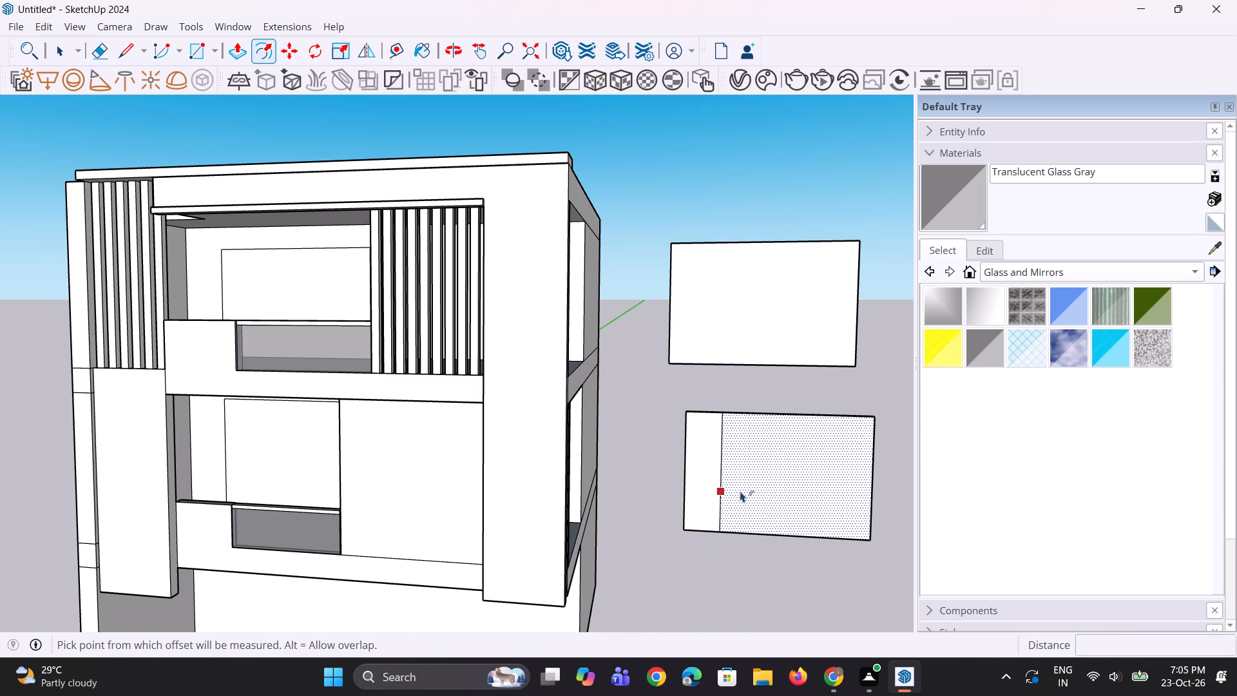
{"action": "left_click", "coordinate": [738, 487]}
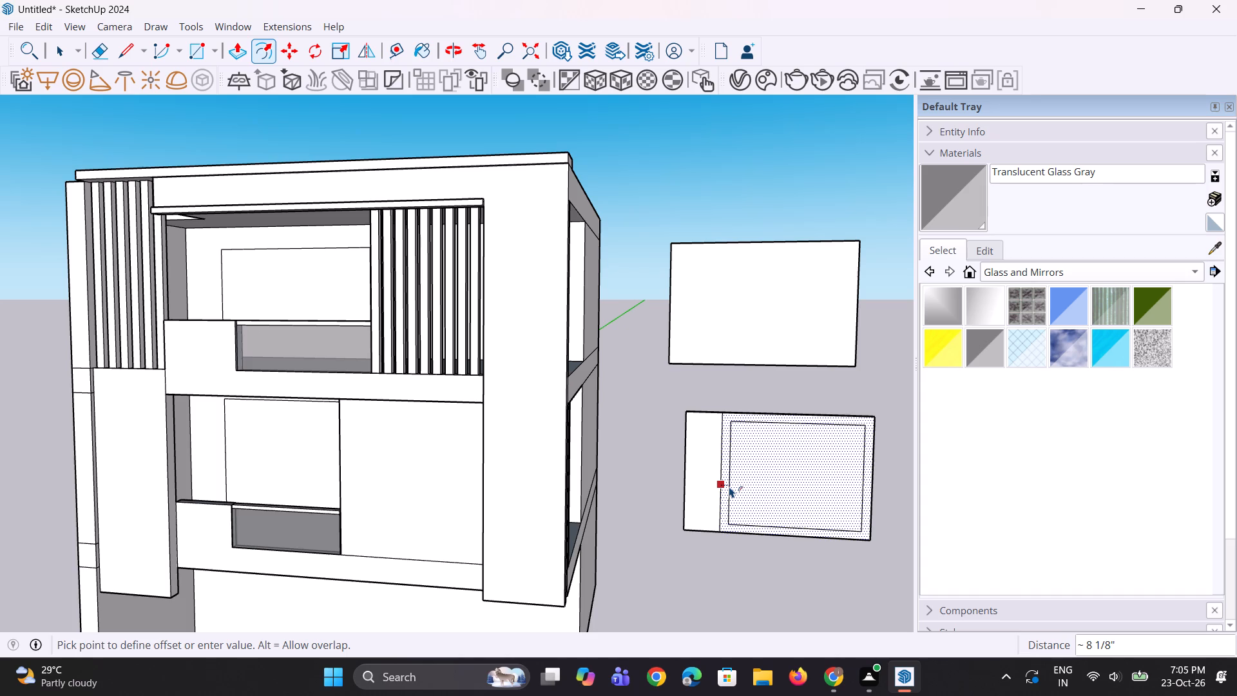
{"action": "left_click", "coordinate": [727, 487]}
{"action": "key", "text": "space"}
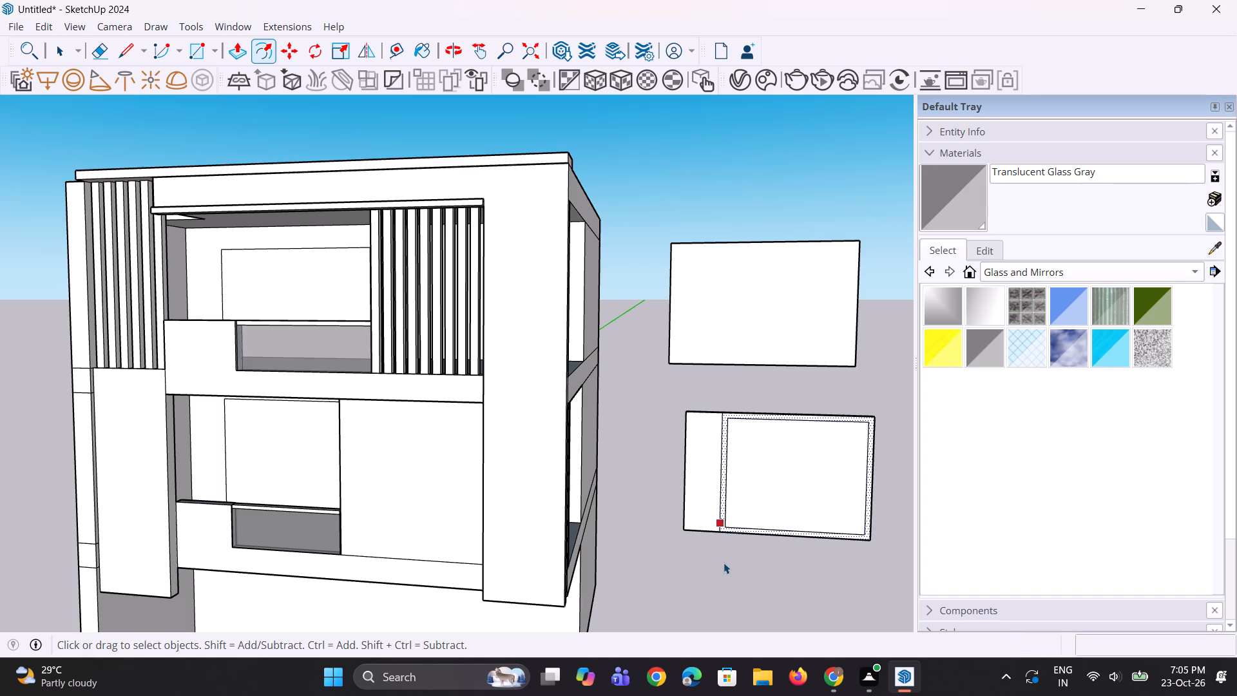
{"action": "key", "text": "space"}
{"action": "left_click", "coordinate": [724, 564]}
{"action": "left_click", "coordinate": [724, 574]}
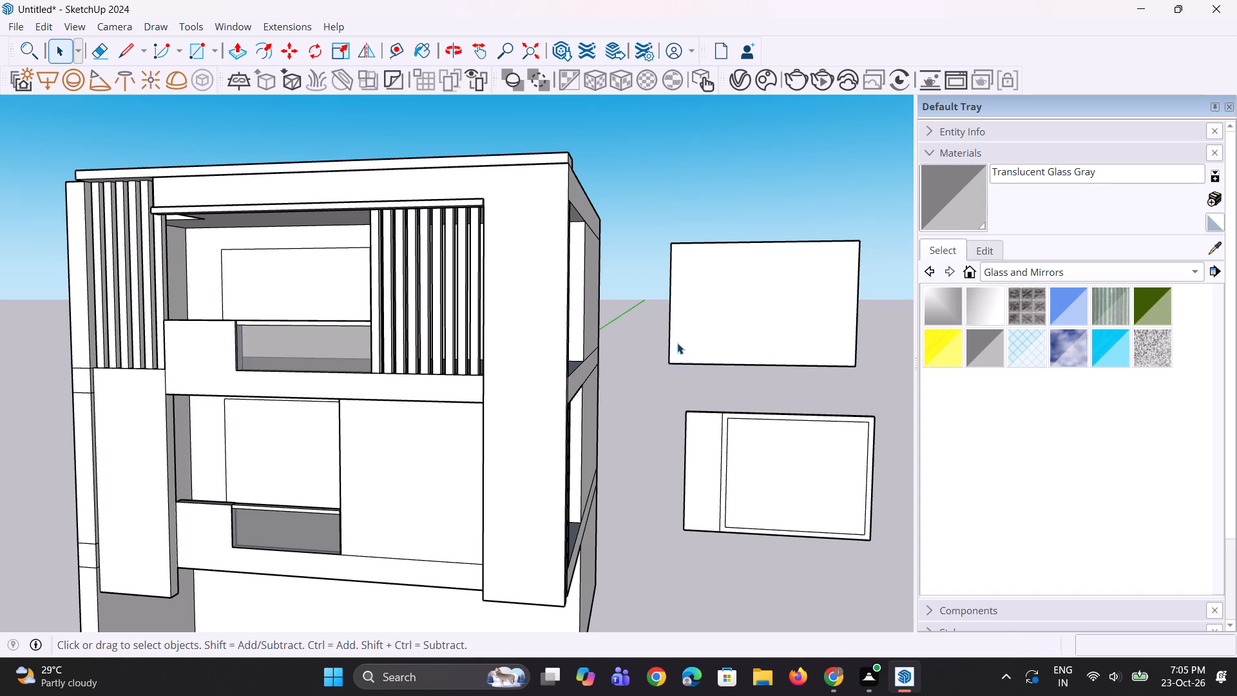
Divide the upper panel by copying its vertical edge nearest the building about 2' 11" inward.
{"action": "left_click", "coordinate": [671, 335]}
{"action": "scroll", "coordinate": [670, 362], "scroll_direction": "up", "scroll_amount": 1}
{"action": "key", "text": "m"}
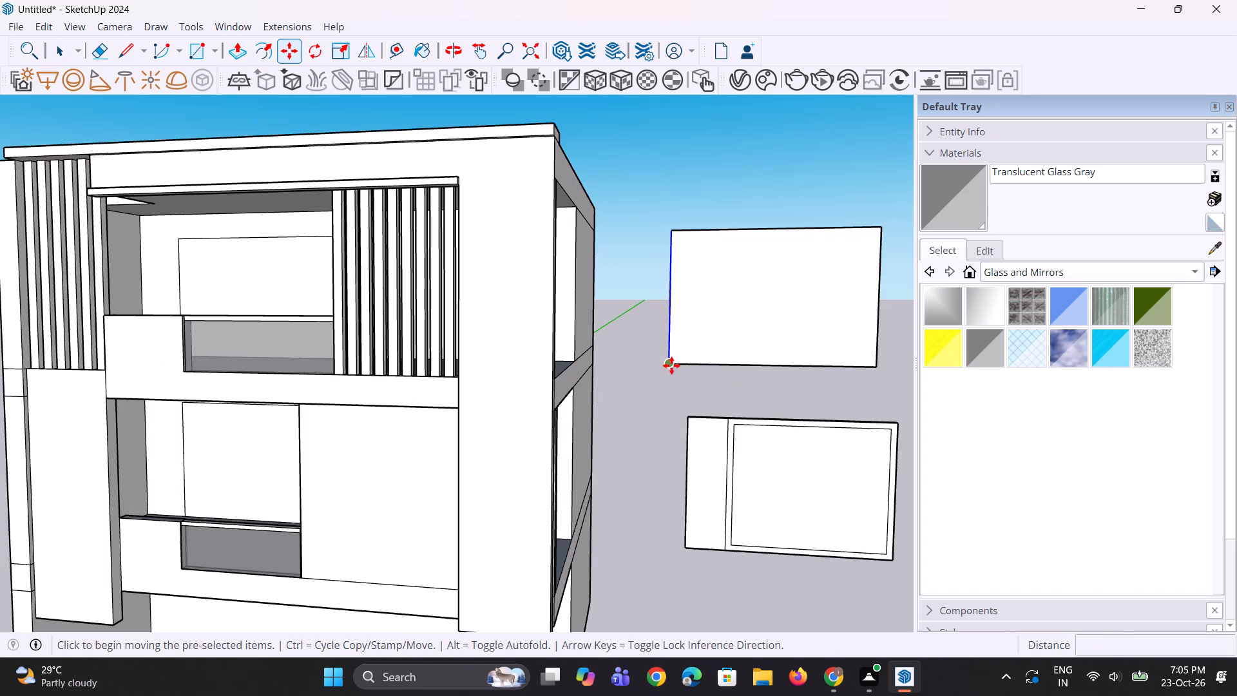
{"action": "left_click", "coordinate": [671, 365]}
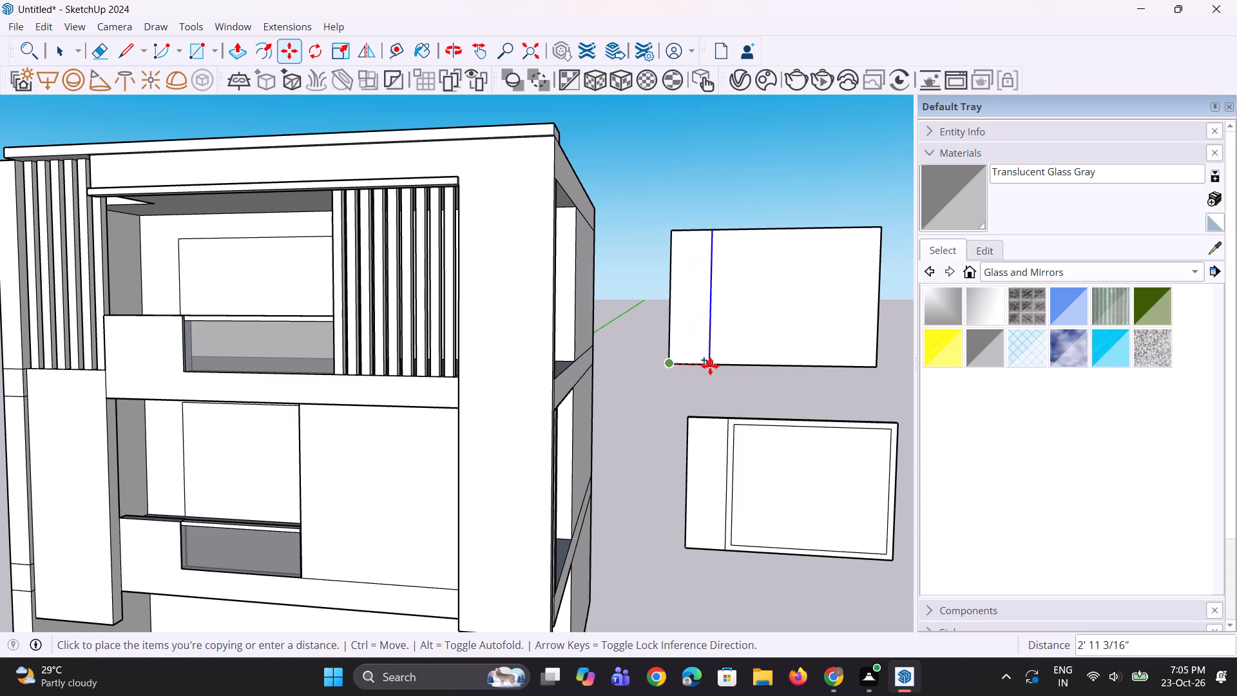
{"action": "left_click", "coordinate": [710, 366]}
{"action": "key", "text": "space"}
Offset the outline of the upper panel's wide division slightly inward to form a thin window frame.
{"action": "left_click", "coordinate": [732, 354]}
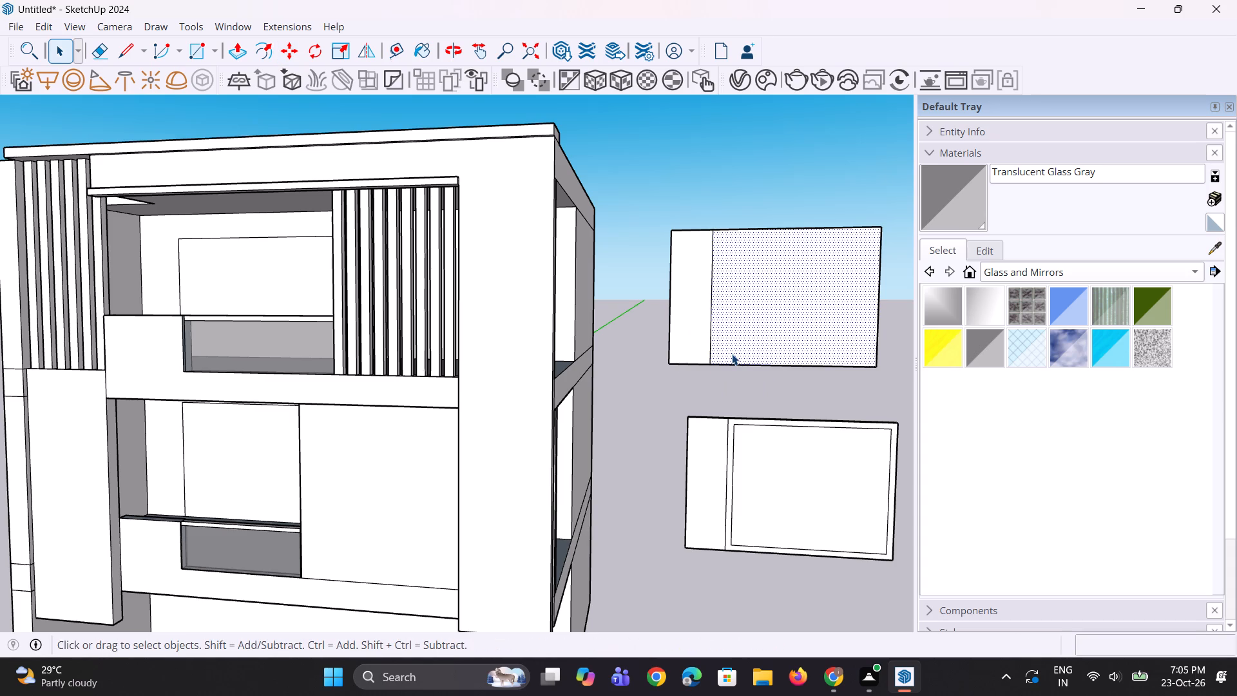
{"action": "key", "text": "f"}
{"action": "left_click", "coordinate": [722, 325]}
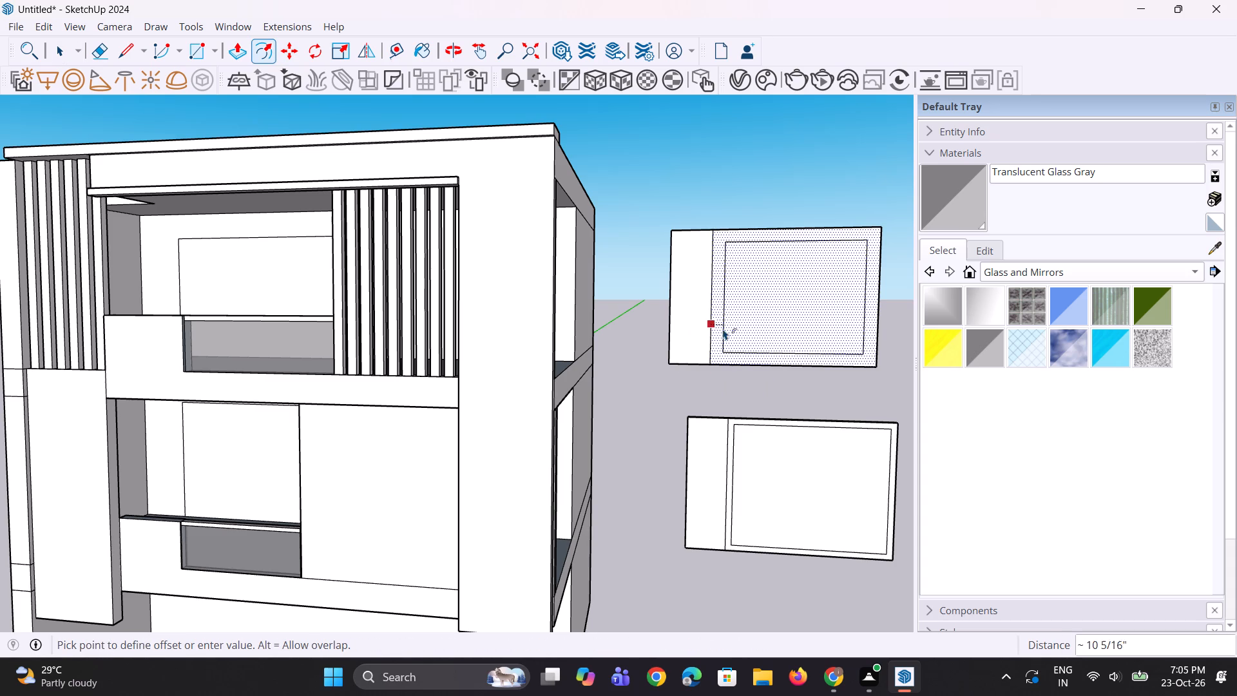
{"action": "left_click", "coordinate": [717, 330]}
{"action": "key", "text": "space"}
{"action": "key", "text": "space"}
{"action": "left_click", "coordinate": [737, 396]}
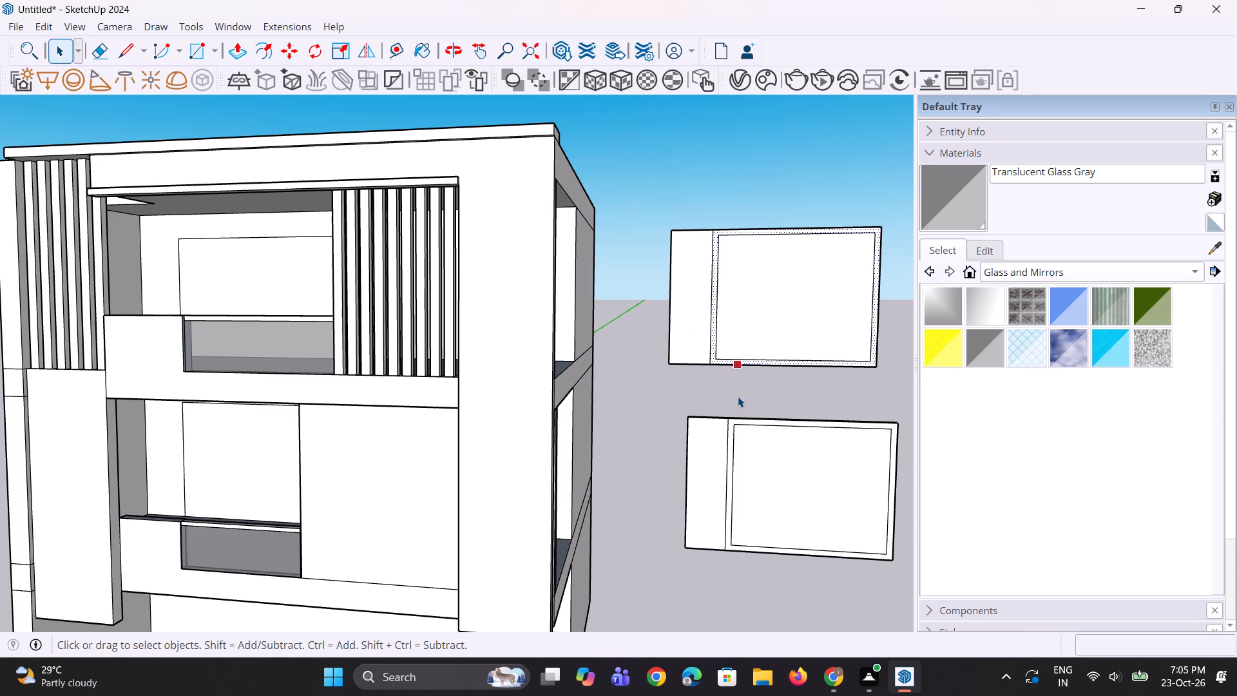
Offset the outline of the upper panel's narrow division inward by about 7 7/8" to frame its pane.
{"action": "scroll", "coordinate": [738, 396], "scroll_direction": "down", "scroll_amount": 2}
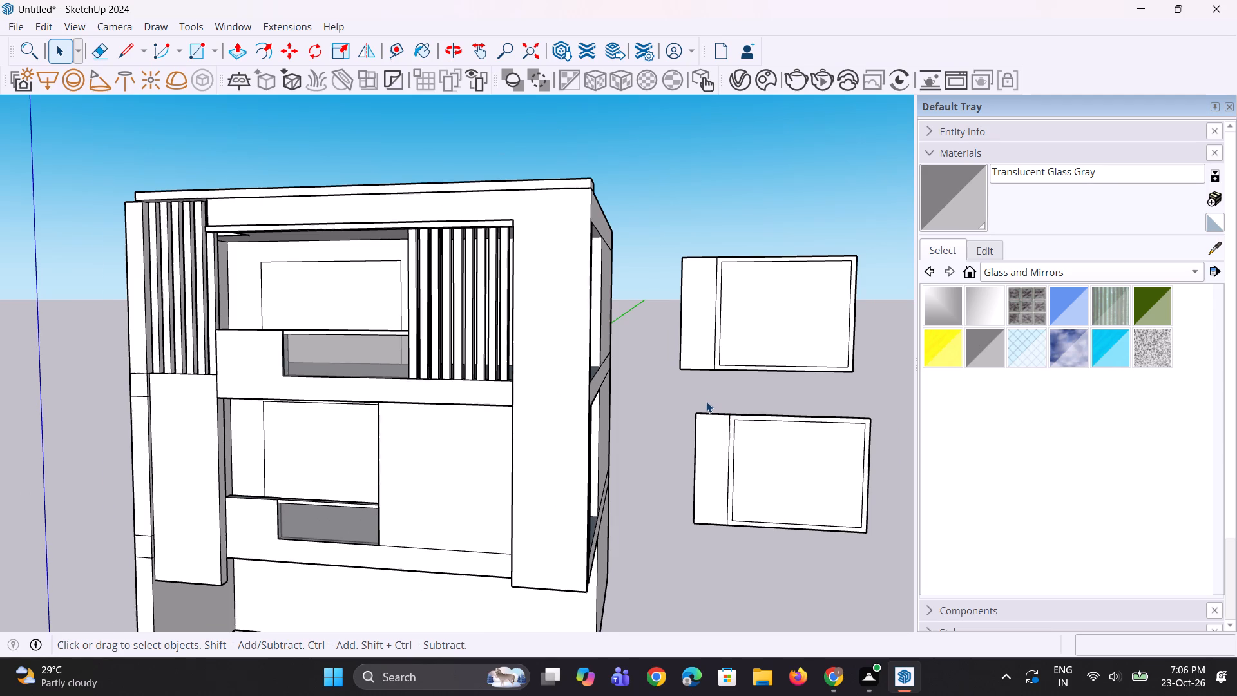
{"action": "scroll", "coordinate": [707, 401], "scroll_direction": "down", "scroll_amount": 1}
{"action": "scroll", "coordinate": [712, 315], "scroll_direction": "up", "scroll_amount": 5}
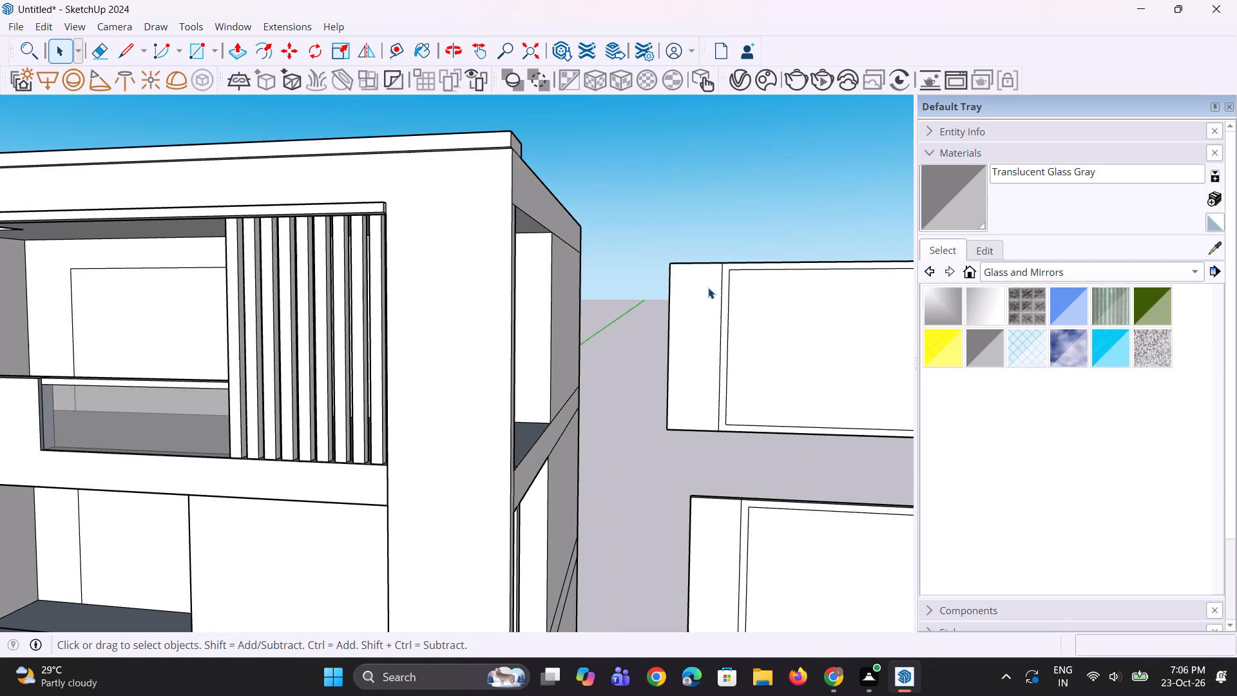
{"action": "scroll", "coordinate": [617, 427], "scroll_direction": "down", "scroll_amount": 2}
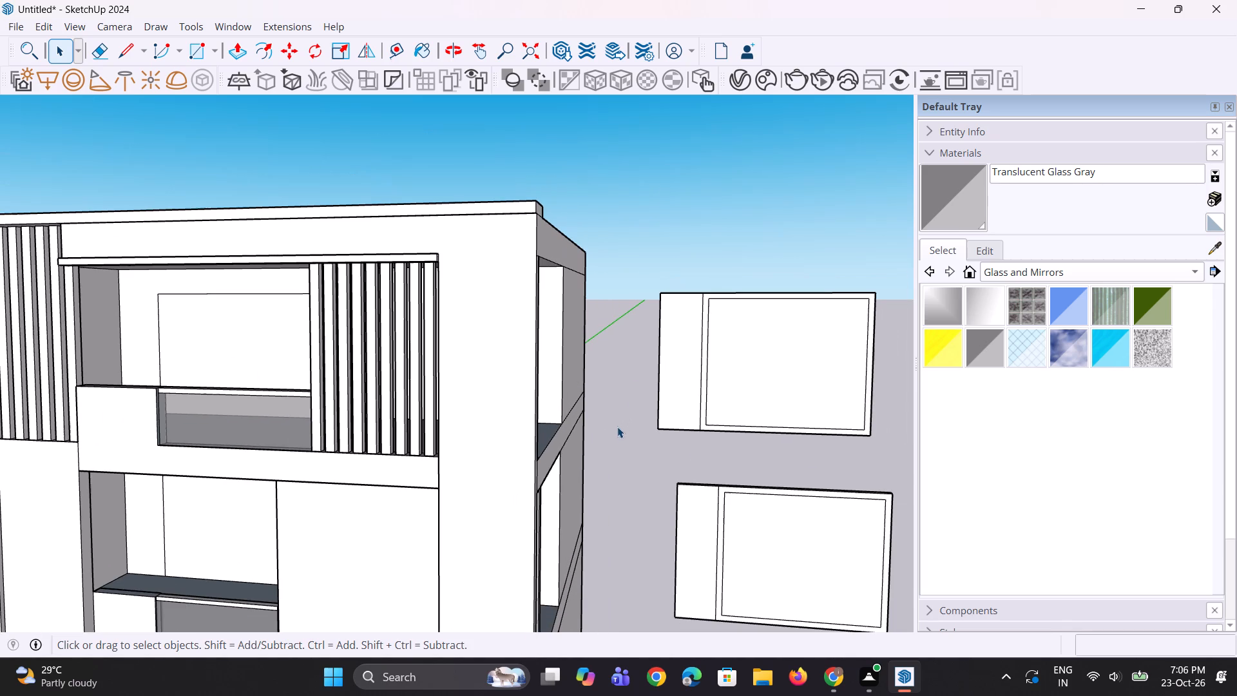
{"action": "left_click", "coordinate": [667, 393]}
{"action": "scroll", "coordinate": [667, 393], "scroll_direction": "up", "scroll_amount": 1}
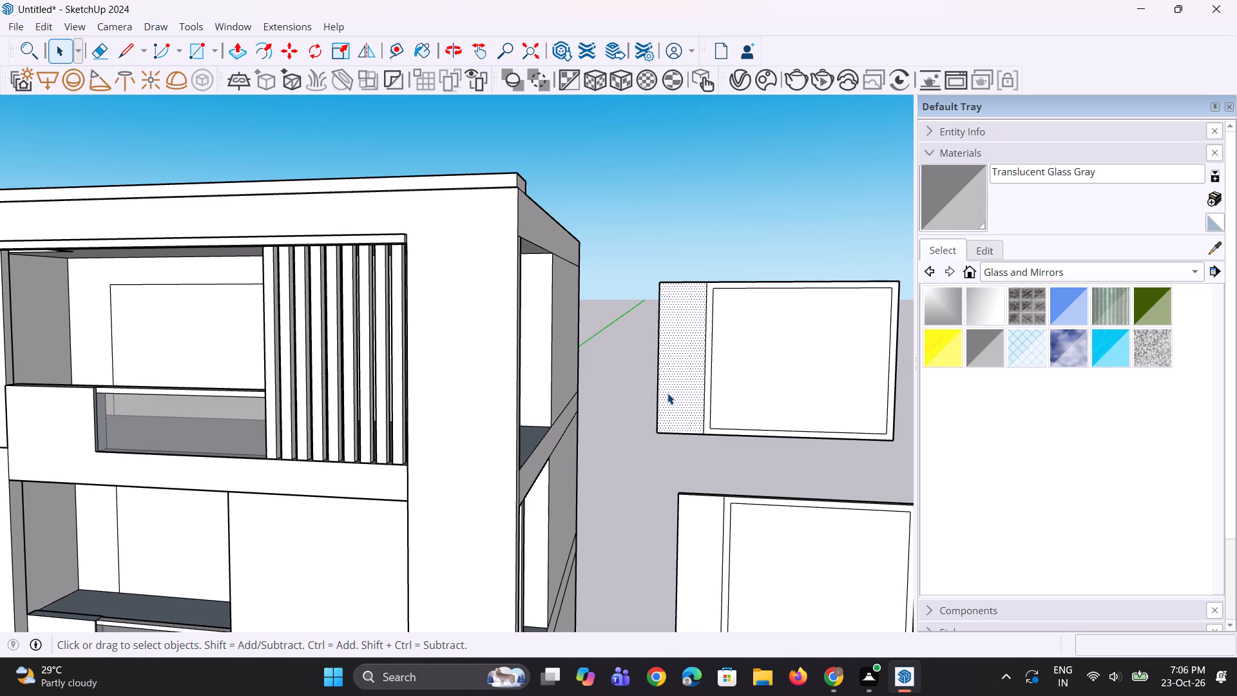
{"action": "key", "text": "f"}
{"action": "left_click", "coordinate": [660, 378]}
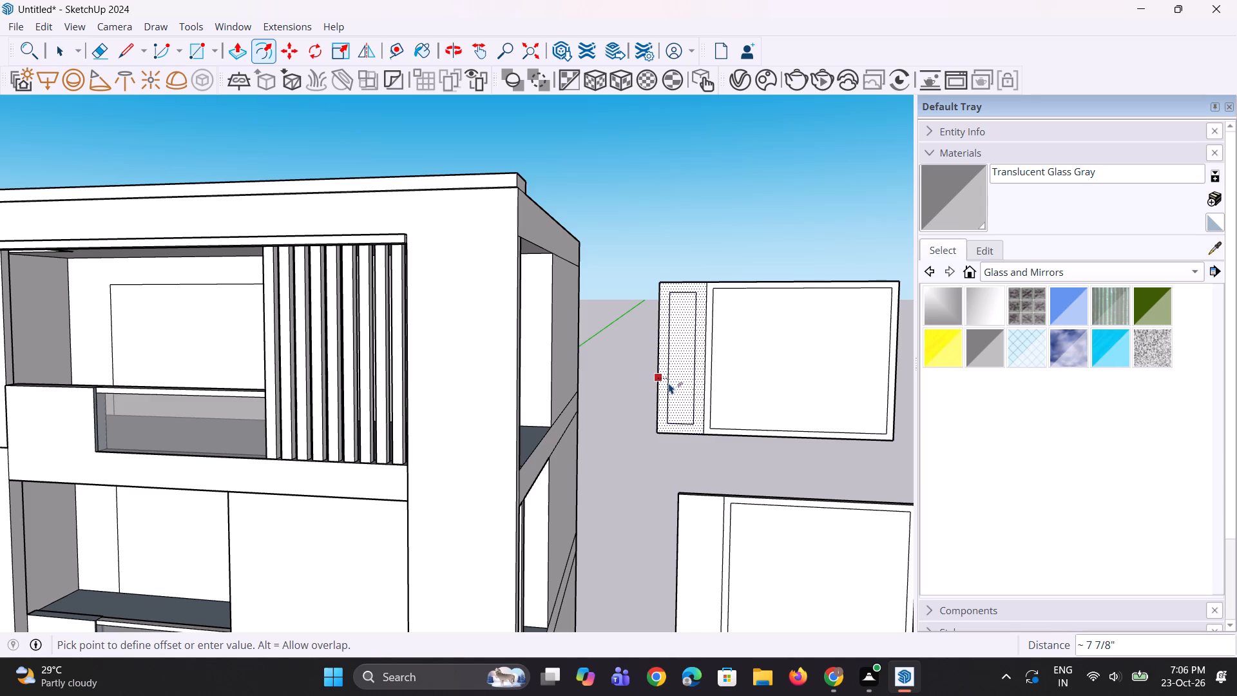
{"action": "left_click", "coordinate": [669, 383]}
{"action": "key", "text": "space"}
{"action": "key", "text": "space"}
Repeat the same inward offset on the lower panel's narrow division.
{"action": "left_click", "coordinate": [716, 537]}
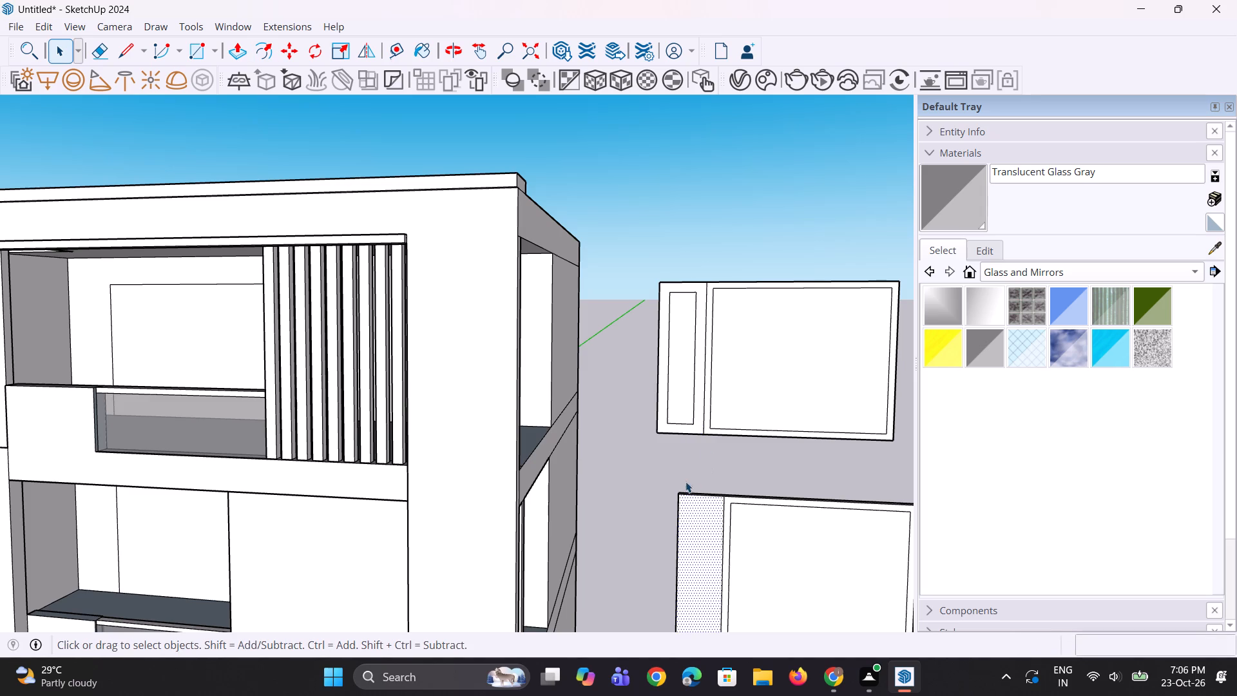
{"action": "scroll", "coordinate": [686, 481], "scroll_direction": "down", "scroll_amount": 4}
{"action": "key", "text": "f"}
{"action": "double_click", "coordinate": [680, 517]}
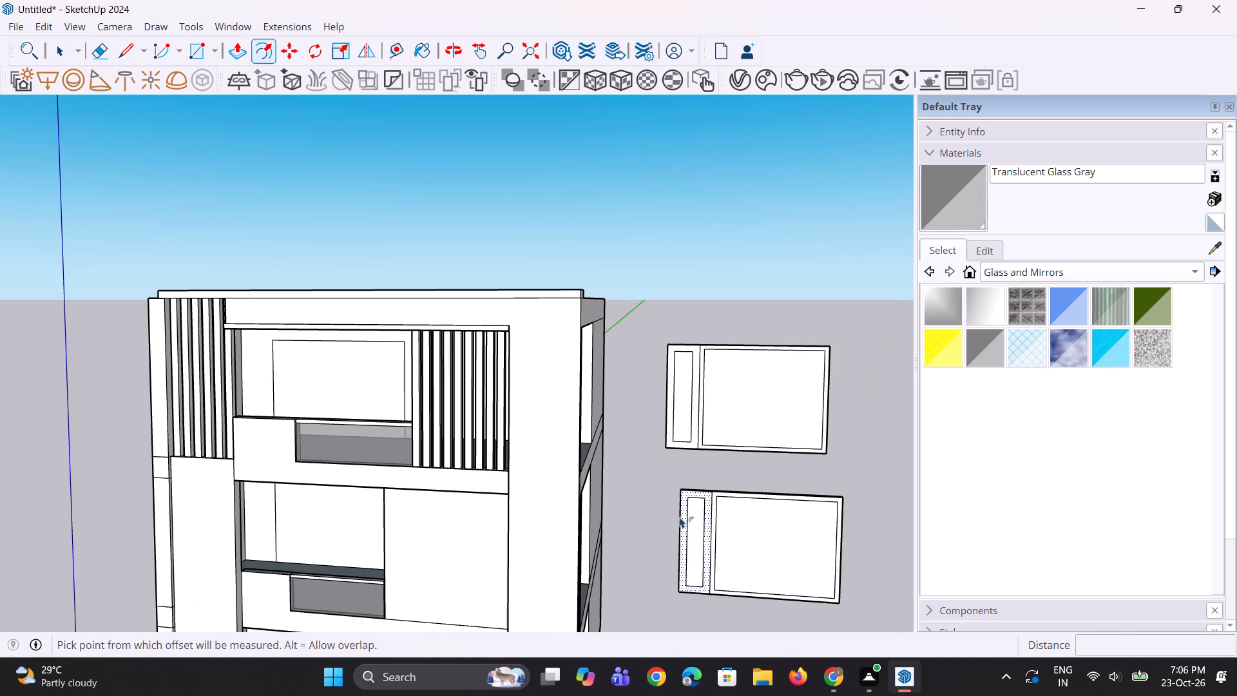
{"action": "scroll", "coordinate": [681, 516], "scroll_direction": "down", "scroll_amount": 4}
{"action": "key", "text": "space"}
{"action": "key", "text": "space"}
Paint the wide and narrow inner panes of both window panels with Translucent Glass Gray.
{"action": "left_click", "coordinate": [802, 479]}
{"action": "middle_click_drag", "start_coordinate": [802, 479], "coordinate": [767, 482]}
{"action": "left_click", "coordinate": [945, 197]}
{"action": "scroll", "coordinate": [657, 552], "scroll_direction": "up", "scroll_amount": 2}
{"action": "left_click", "coordinate": [754, 452]}
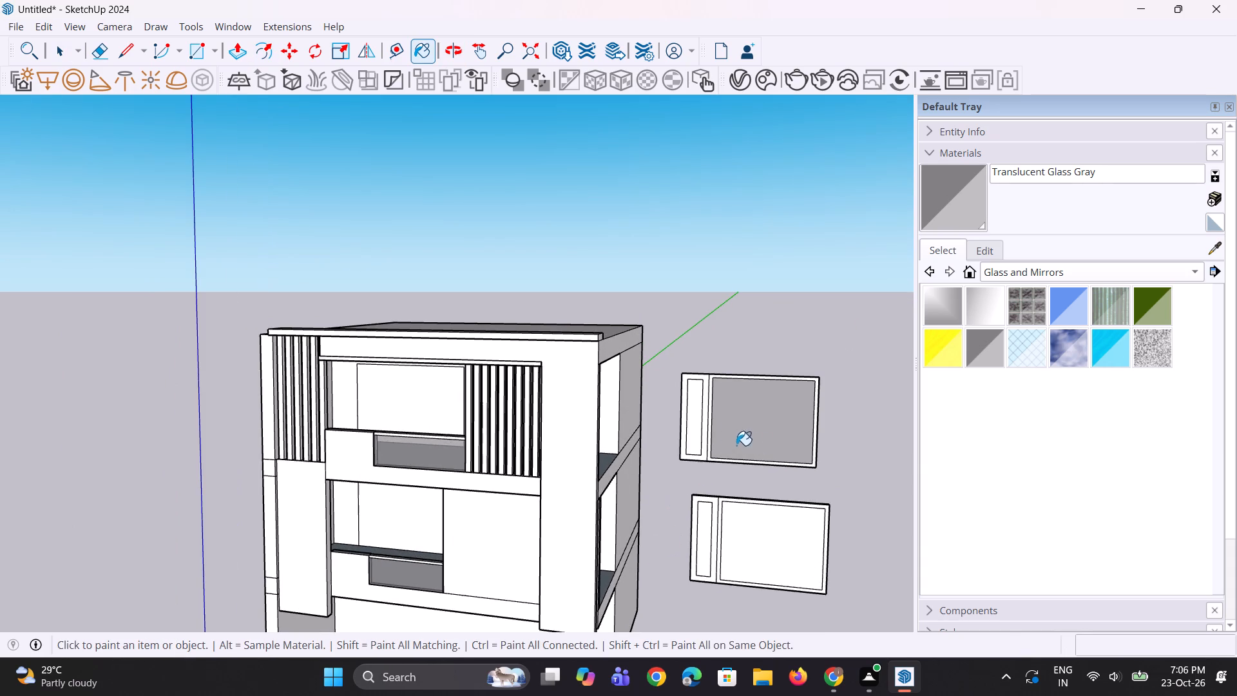
{"action": "left_click", "coordinate": [696, 430]}
{"action": "scroll", "coordinate": [680, 535], "scroll_direction": "up", "scroll_amount": 6}
{"action": "left_click", "coordinate": [714, 555]}
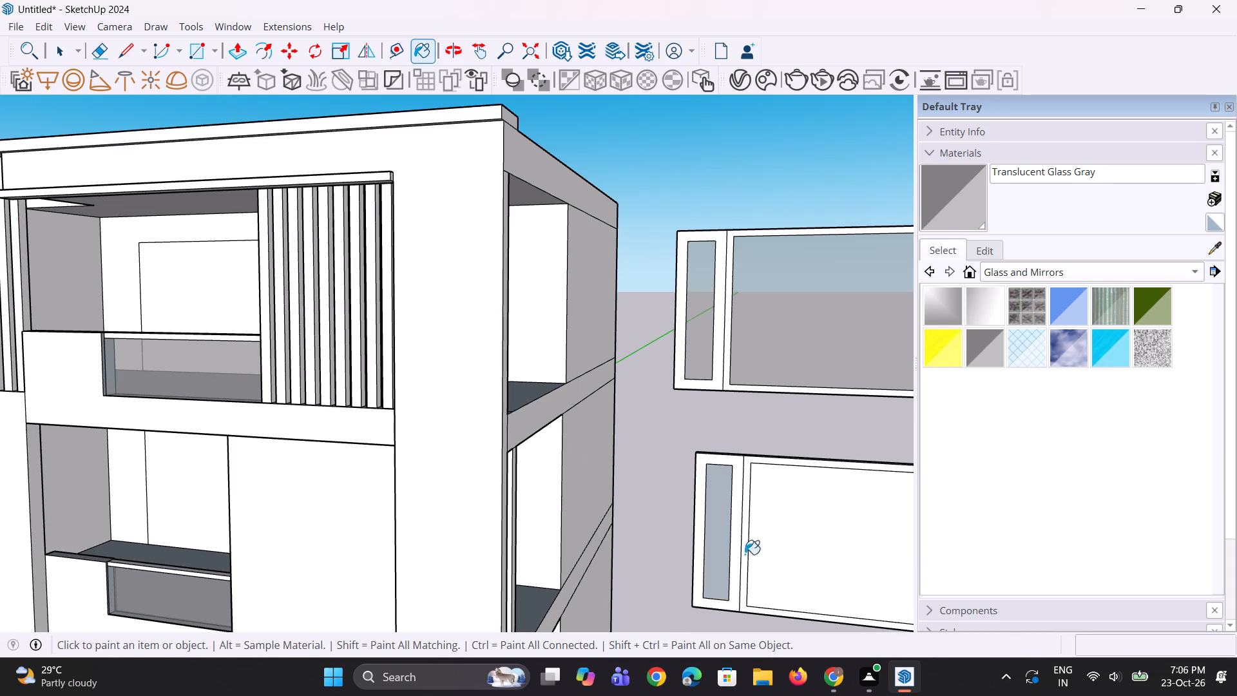
{"action": "left_click", "coordinate": [845, 551]}
Examine the two glazed window panels beside the building from the side and the front.
{"action": "scroll", "coordinate": [579, 532], "scroll_direction": "down", "scroll_amount": 9}
{"action": "middle_click_drag", "start_coordinate": [698, 504], "coordinate": [300, 490]}
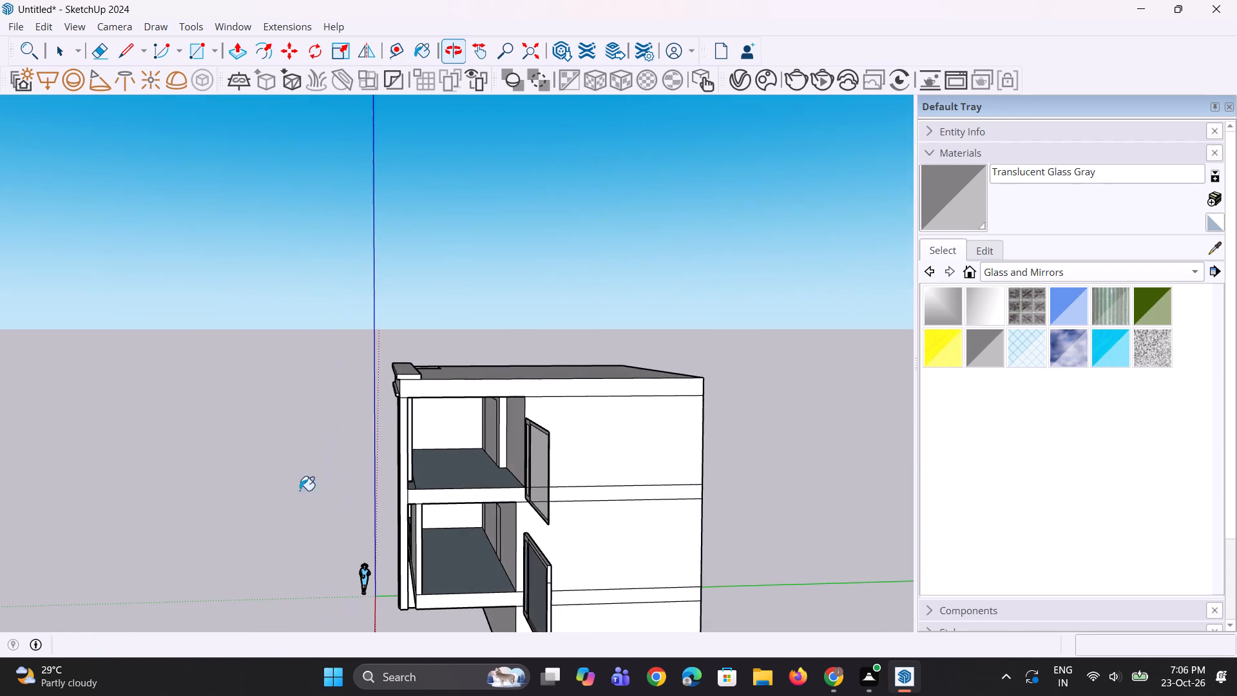
{"action": "middle_click_drag", "start_coordinate": [681, 501], "coordinate": [801, 479]}
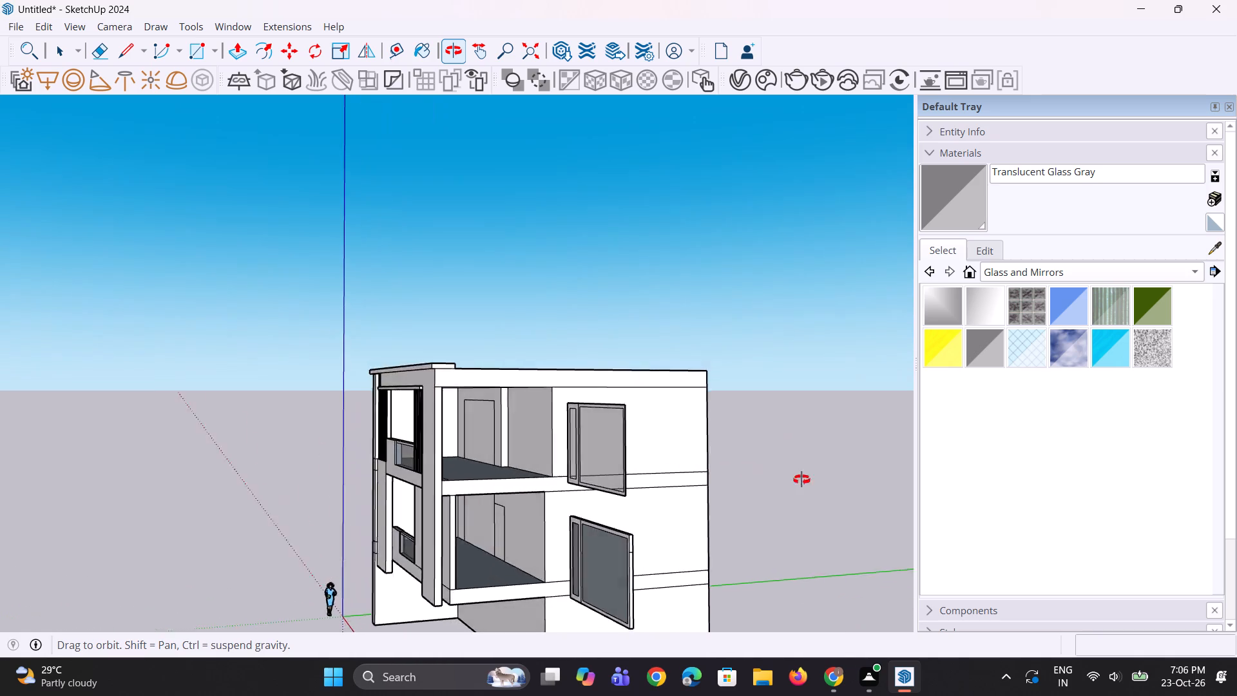
{"action": "middle_click_drag", "start_coordinate": [801, 479], "coordinate": [897, 479]}
{"action": "scroll", "coordinate": [744, 562], "scroll_direction": "down", "scroll_amount": 4}
{"action": "middle_click_drag", "start_coordinate": [734, 565], "coordinate": [836, 529]}
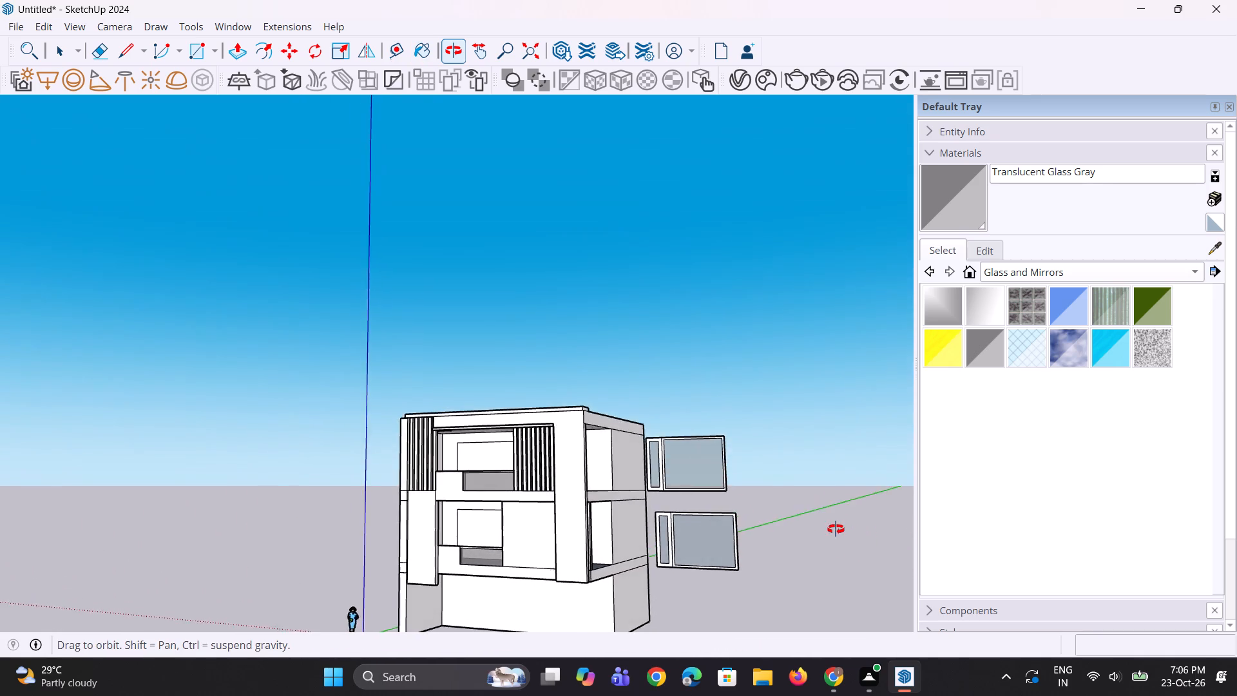
{"action": "middle_click_drag", "start_coordinate": [836, 529], "coordinate": [796, 546]}
{"action": "scroll", "coordinate": [640, 523], "scroll_direction": "up", "scroll_amount": 3}
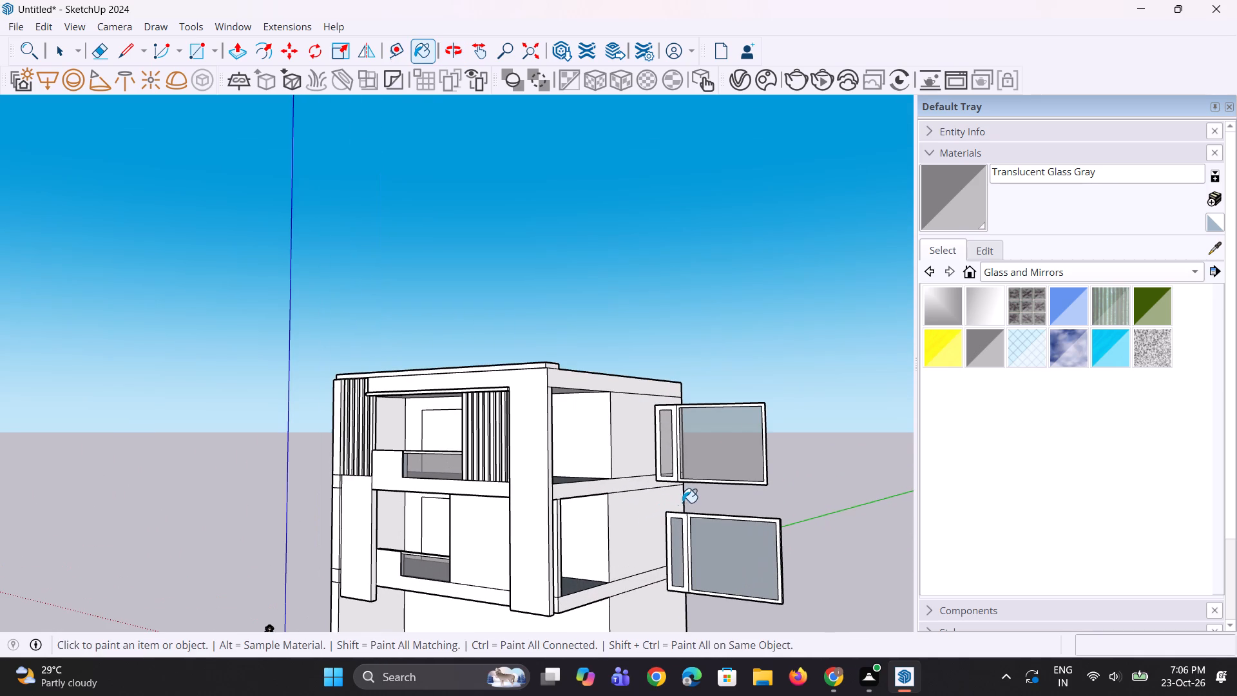
{"action": "middle_click_drag", "start_coordinate": [711, 510], "coordinate": [767, 529]}
{"action": "key", "text": "space"}
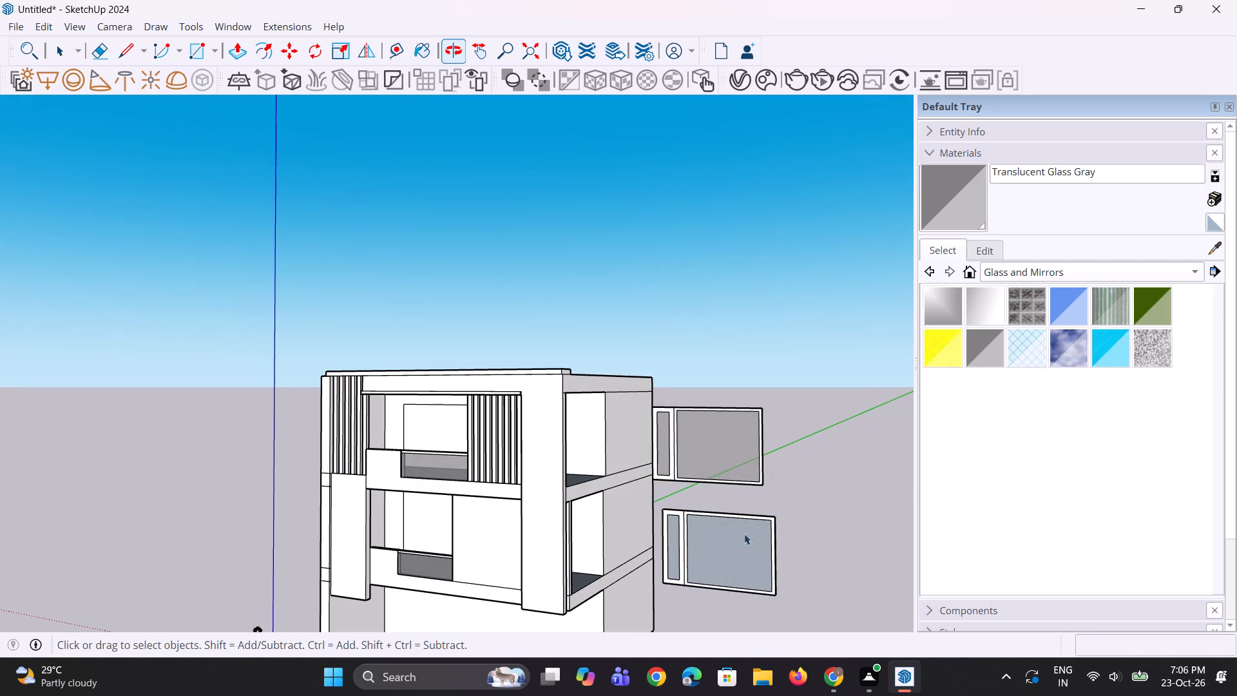
Examine the two glazed window panels beside the building from the side and the front.
{"action": "key", "text": "space"}
{"action": "scroll", "coordinate": [706, 543], "scroll_direction": "up", "scroll_amount": 1}
{"action": "middle_click_drag", "start_coordinate": [700, 547], "coordinate": [367, 512]}
{"action": "left_click_drag", "start_coordinate": [982, 198], "coordinate": [967, 221]}
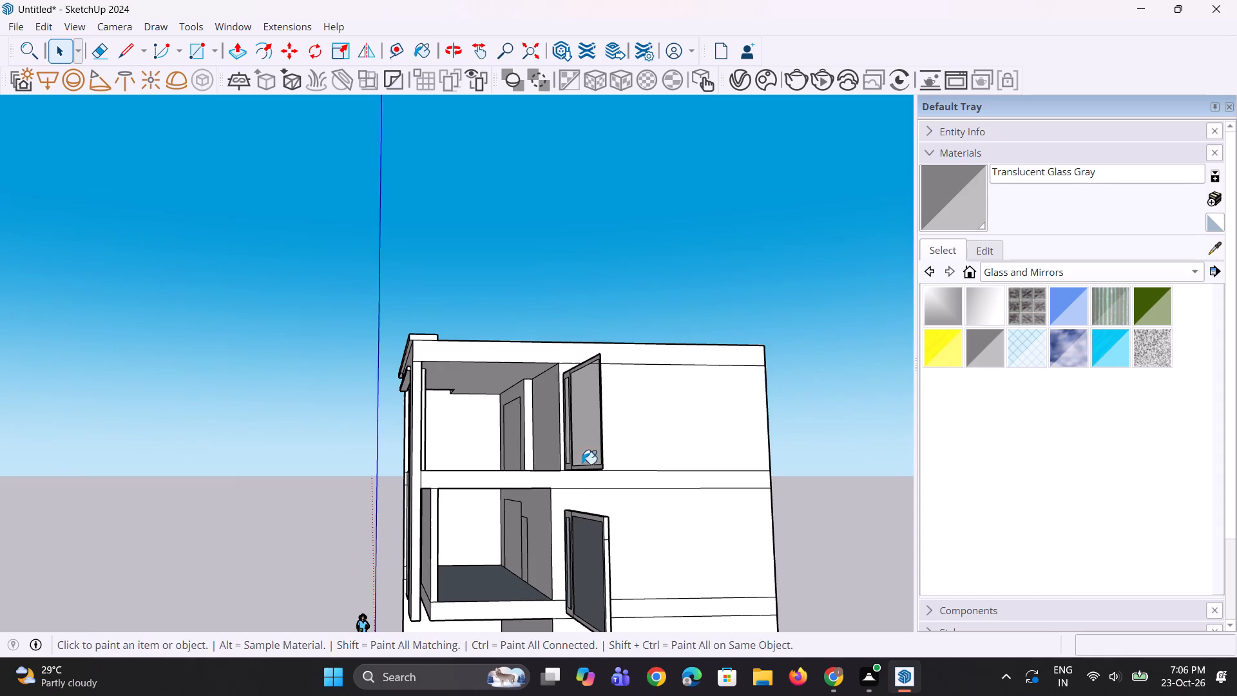
{"action": "middle_click_drag", "start_coordinate": [576, 467], "coordinate": [390, 494]}
{"action": "left_click", "coordinate": [408, 588]}
{"action": "middle_click_drag", "start_coordinate": [363, 582], "coordinate": [899, 577]}
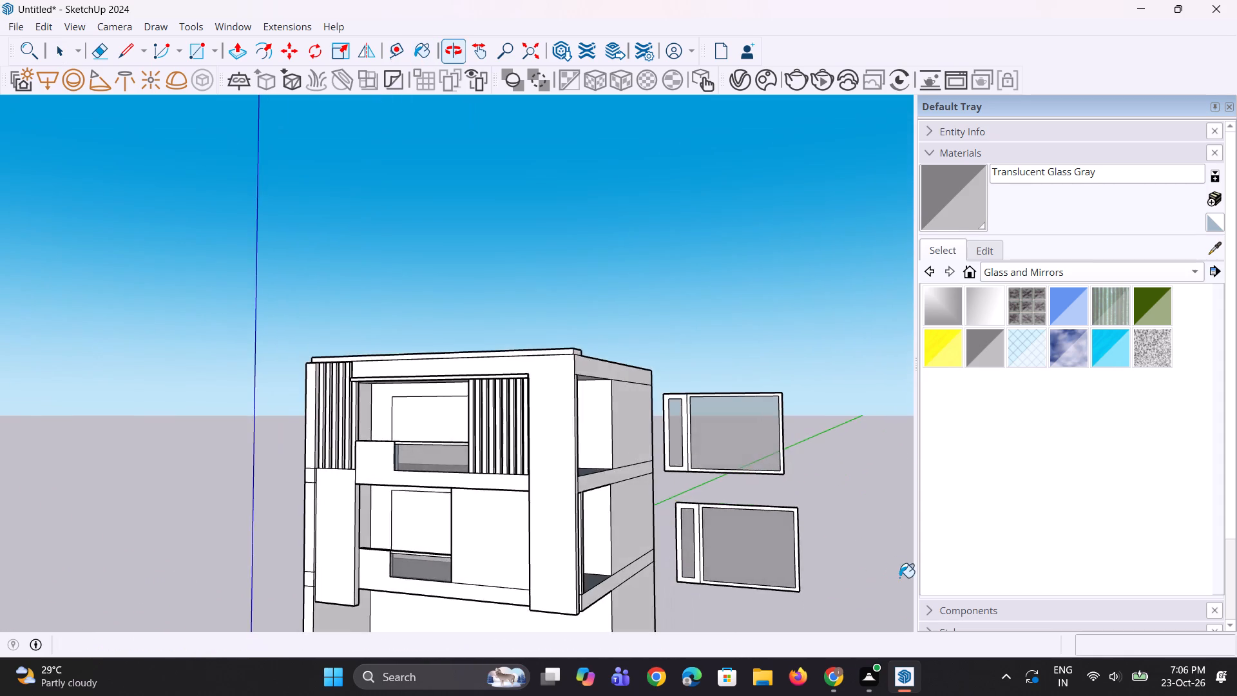
{"action": "scroll", "coordinate": [801, 554], "scroll_direction": "down", "scroll_amount": 5}
{"action": "middle_click_drag", "start_coordinate": [772, 548], "coordinate": [787, 534]}
{"action": "scroll", "coordinate": [785, 543], "scroll_direction": "up", "scroll_amount": 8}
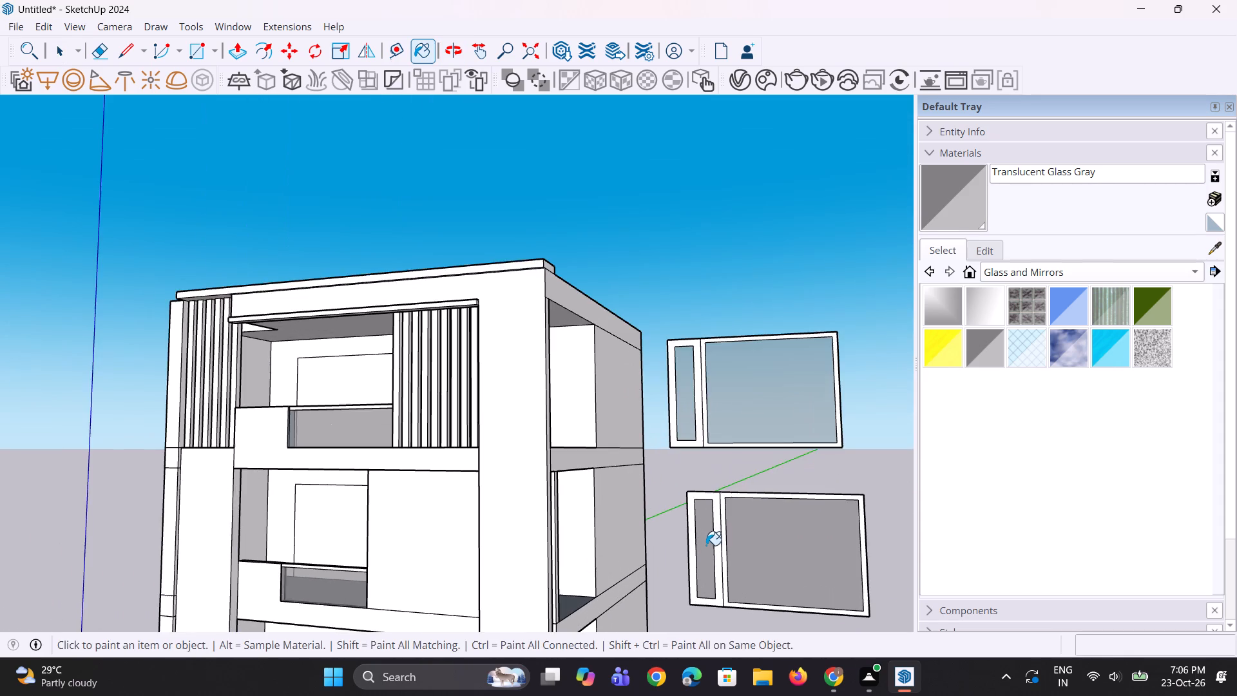
{"action": "key", "text": "space"}
{"action": "key", "text": "space"}
{"action": "scroll", "coordinate": [724, 532], "scroll_direction": "down", "scroll_amount": 5}
{"action": "middle_click_drag", "start_coordinate": [724, 532], "coordinate": [734, 532]}
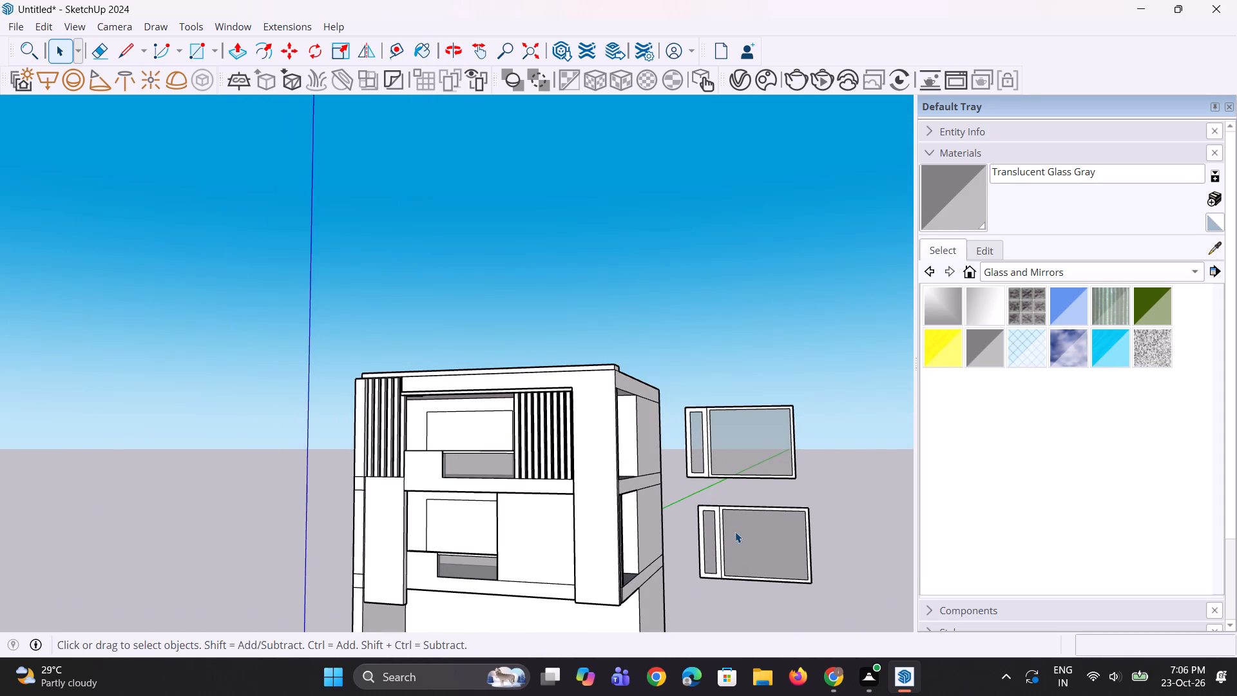
{"action": "scroll", "coordinate": [901, 403], "scroll_direction": "up", "scroll_amount": 1}
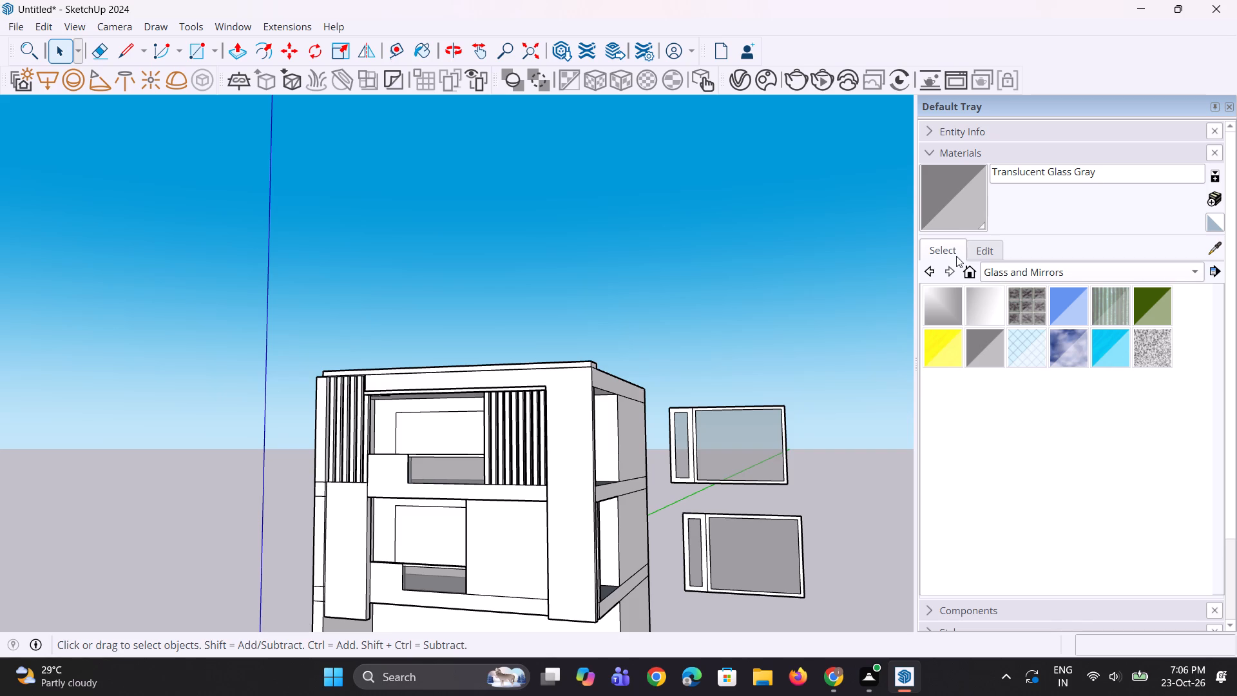
Paint both frame sections of the upper window panel with Wood Veneer 01 from the Wood material collection.
{"action": "left_click", "coordinate": [990, 275]}
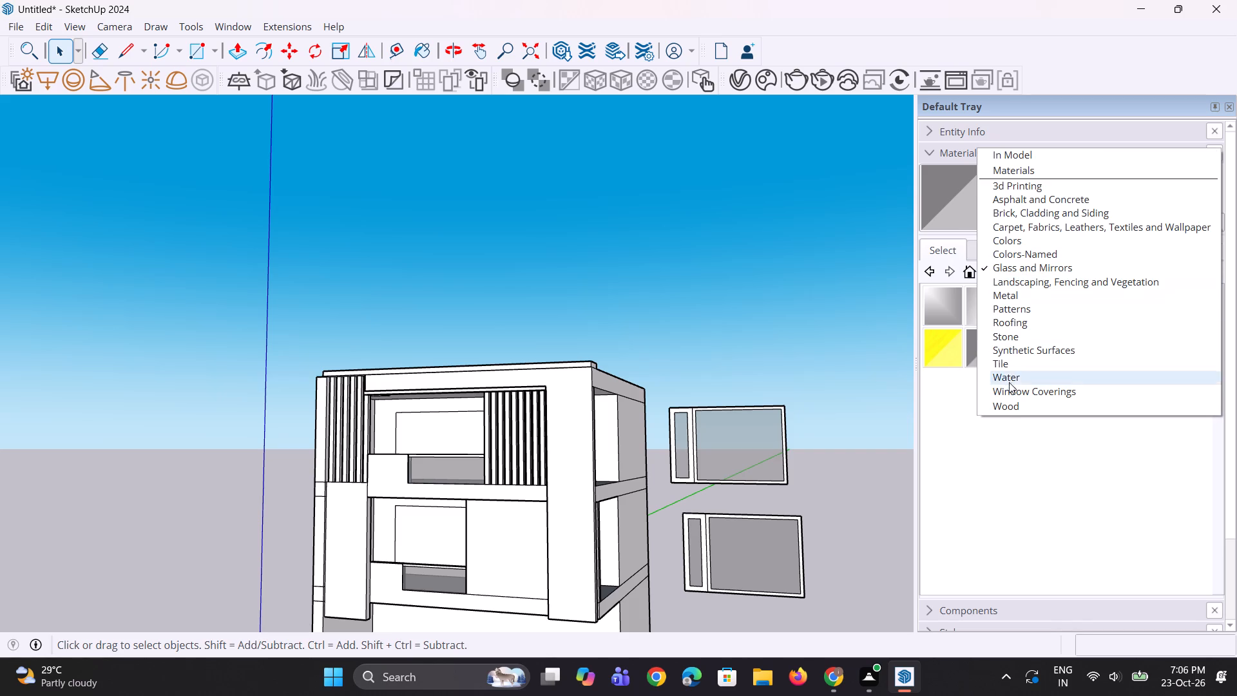
{"action": "left_click", "coordinate": [1004, 409]}
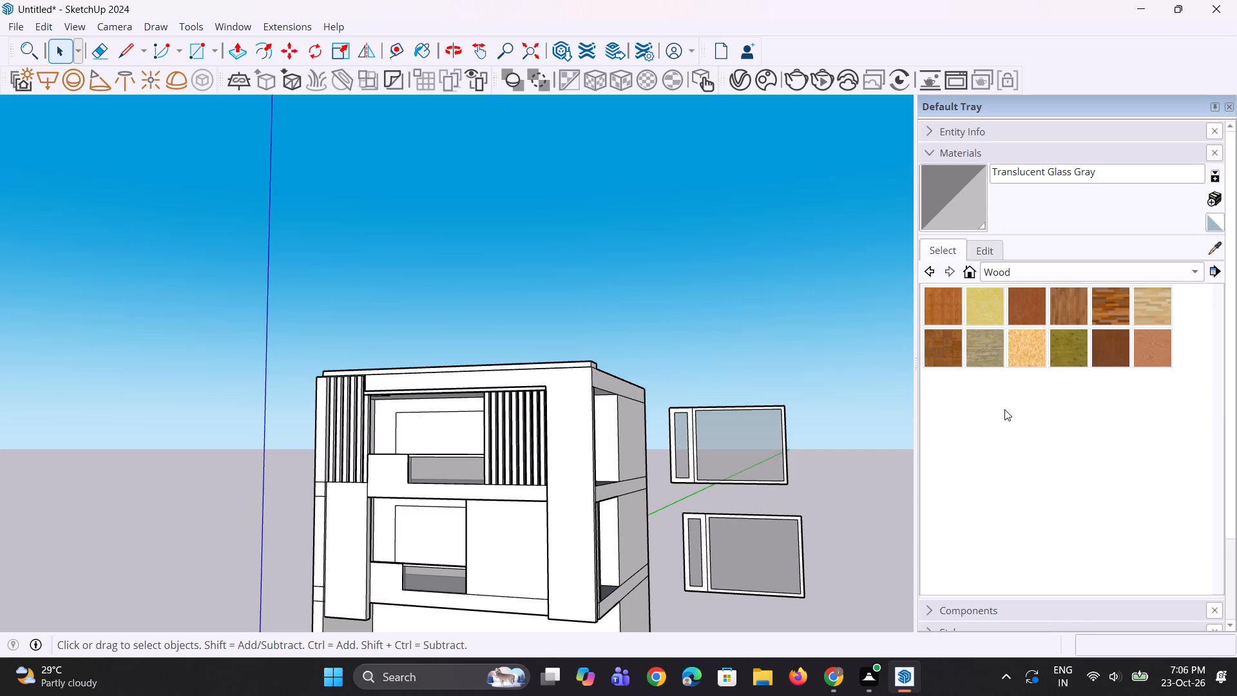
{"action": "scroll", "coordinate": [1004, 409], "scroll_direction": "up", "scroll_amount": 1}
{"action": "left_click", "coordinate": [1038, 312]}
{"action": "left_click", "coordinate": [1114, 354]}
{"action": "scroll", "coordinate": [660, 380], "scroll_direction": "up", "scroll_amount": 9}
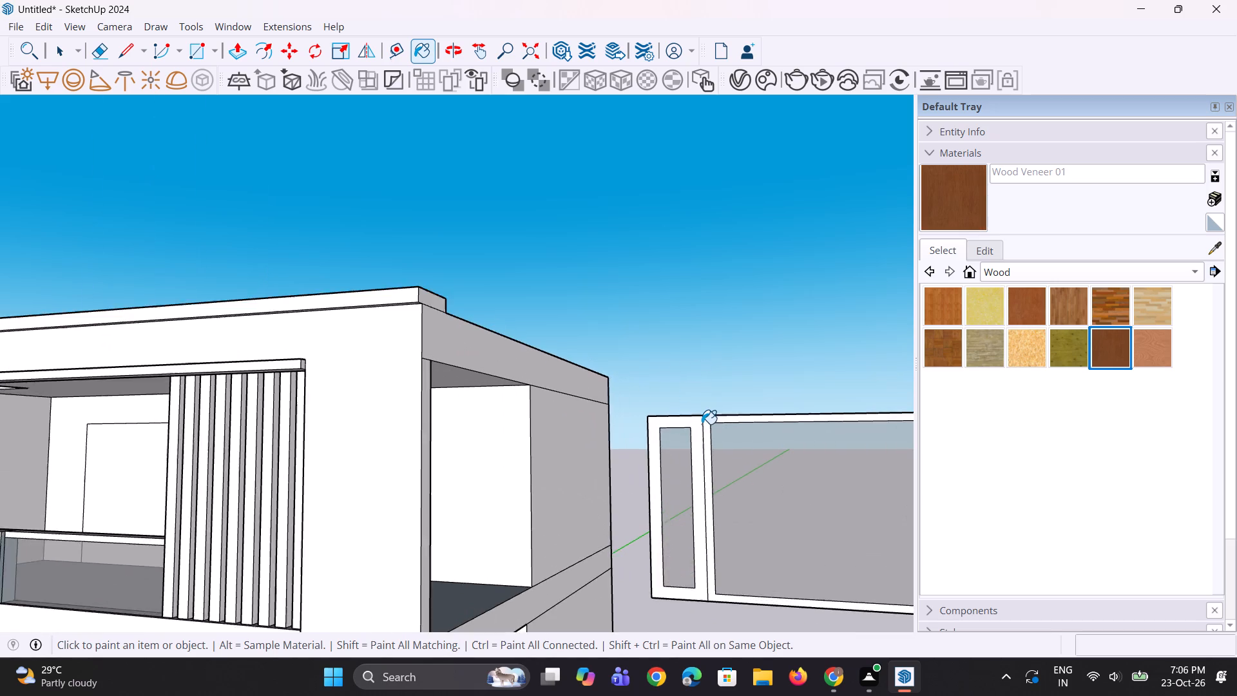
{"action": "scroll", "coordinate": [702, 424], "scroll_direction": "up", "scroll_amount": 3}
{"action": "left_click", "coordinate": [695, 429]}
{"action": "left_click", "coordinate": [711, 423]}
Paint both frame sections of the lower window panel with the same Wood Veneer 01 material.
{"action": "scroll", "coordinate": [665, 415], "scroll_direction": "down", "scroll_amount": 7}
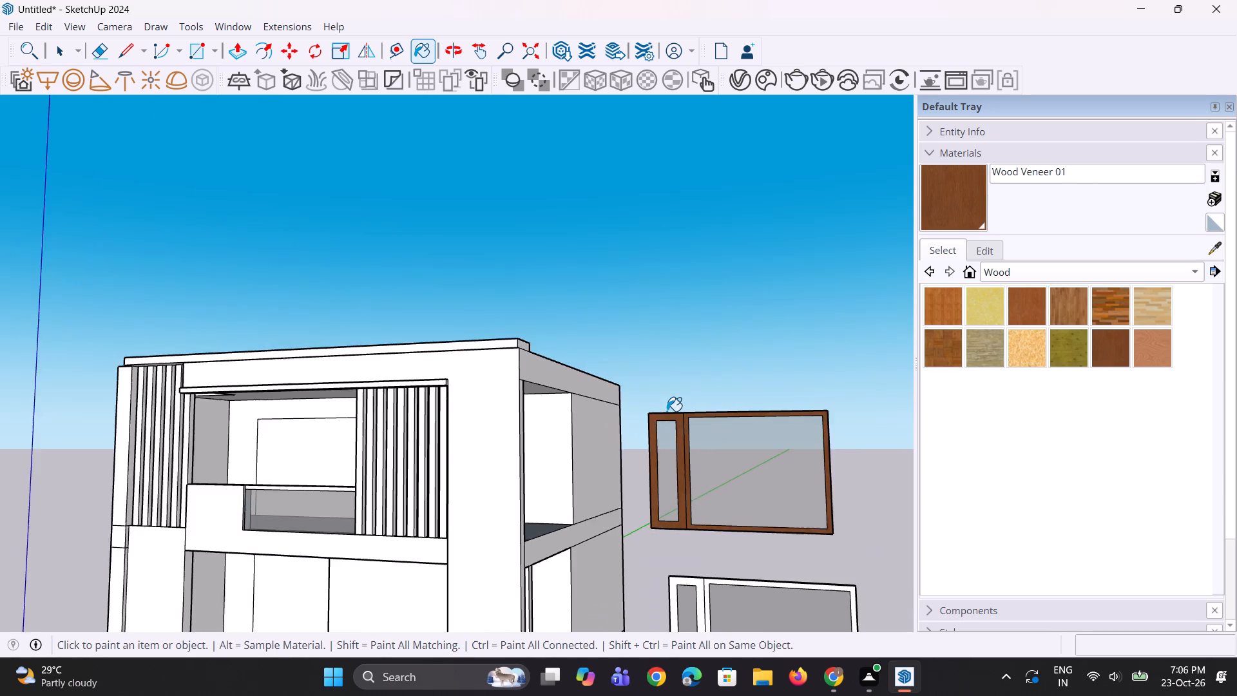
{"action": "scroll", "coordinate": [667, 411], "scroll_direction": "down", "scroll_amount": 4}
{"action": "scroll", "coordinate": [689, 540], "scroll_direction": "up", "scroll_amount": 6}
{"action": "left_click", "coordinate": [689, 540]}
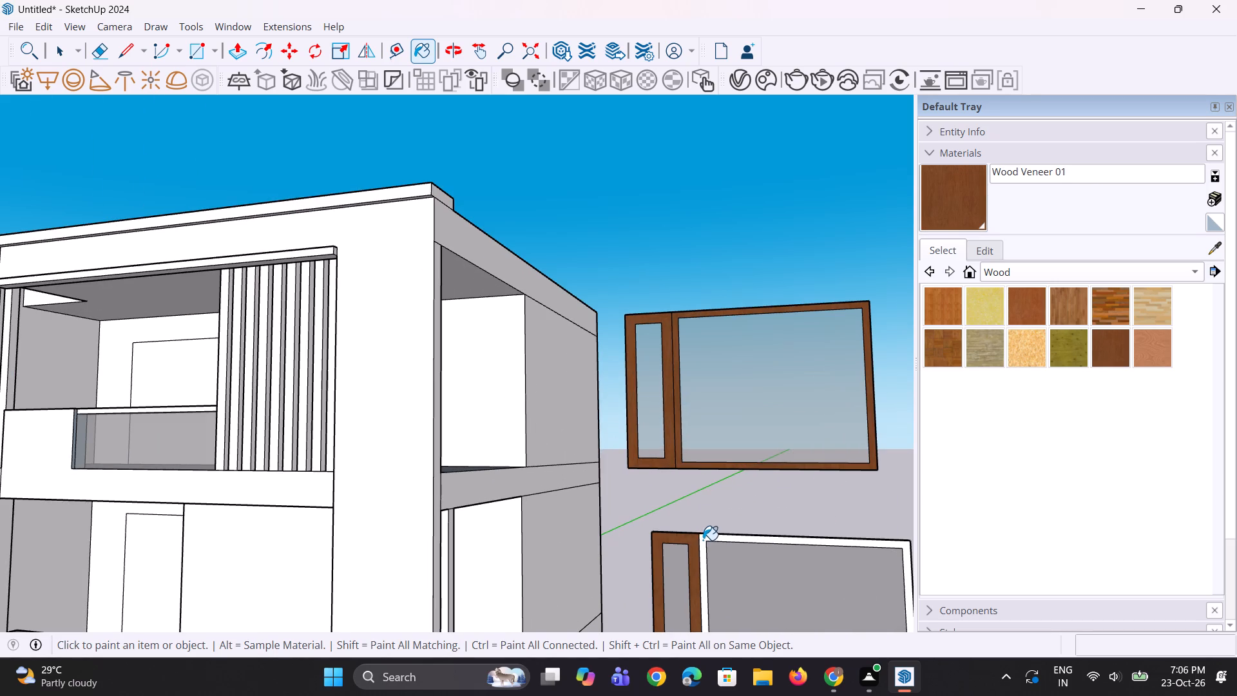
{"action": "left_click", "coordinate": [703, 540]}
{"action": "scroll", "coordinate": [703, 540], "scroll_direction": "down", "scroll_amount": 16}
Select the whole lower window panel, frame and panes included, and make it a group.
{"action": "middle_click_drag", "start_coordinate": [704, 537], "coordinate": [798, 590]}
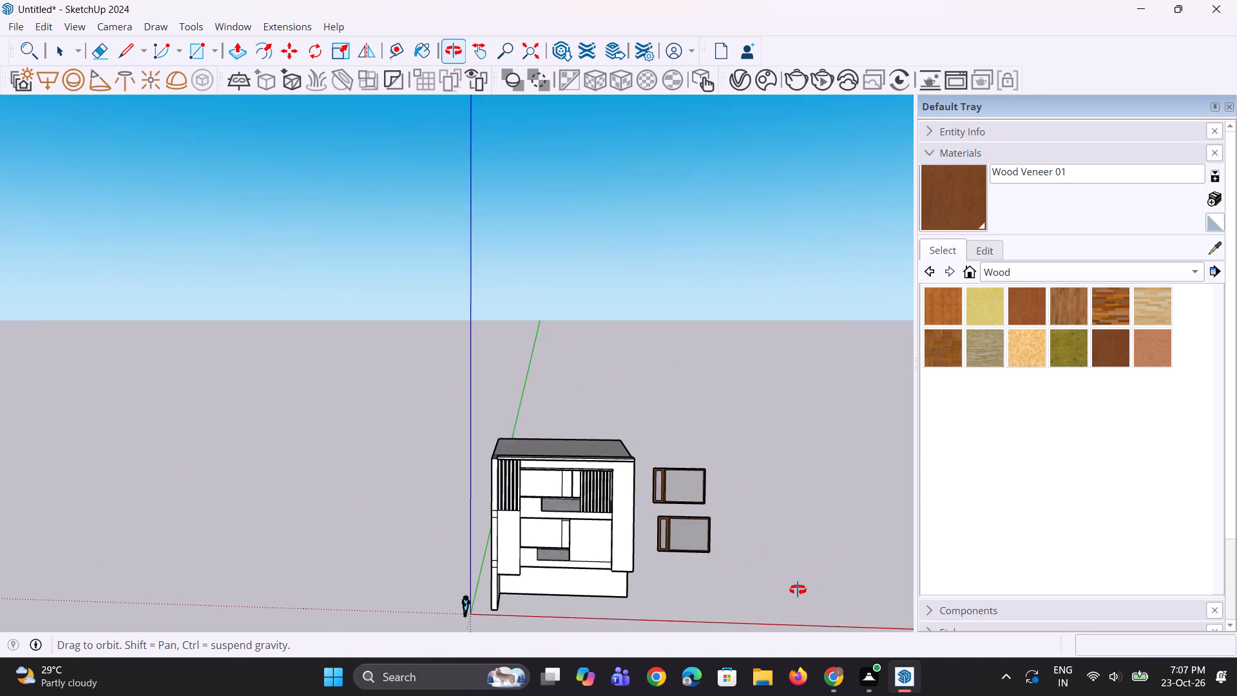
{"action": "middle_click_drag", "start_coordinate": [798, 590], "coordinate": [792, 563]}
{"action": "scroll", "coordinate": [711, 559], "scroll_direction": "up", "scroll_amount": 6}
{"action": "key", "text": "space"}
{"action": "key", "text": "space"}
{"action": "left_click_drag", "start_coordinate": [615, 485], "coordinate": [698, 554]}
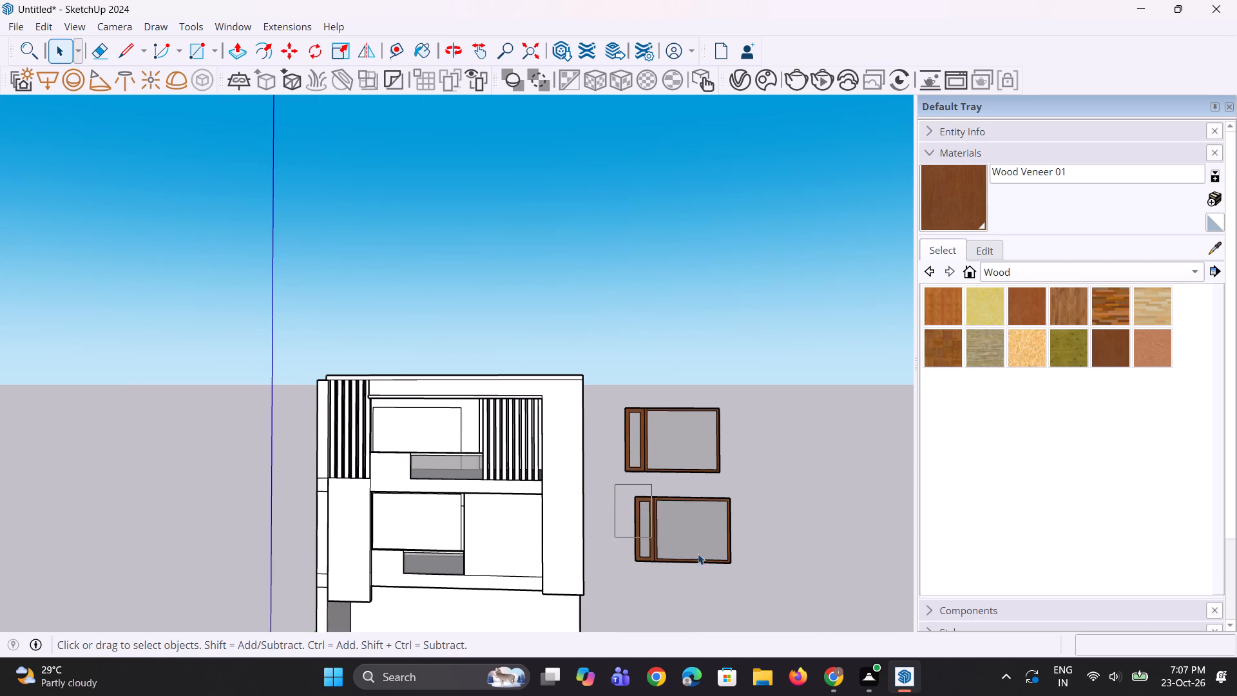
{"action": "left_click_drag", "start_coordinate": [698, 554], "coordinate": [772, 581]}
{"action": "right_click", "coordinate": [772, 581]}
{"action": "left_click", "coordinate": [778, 541]}
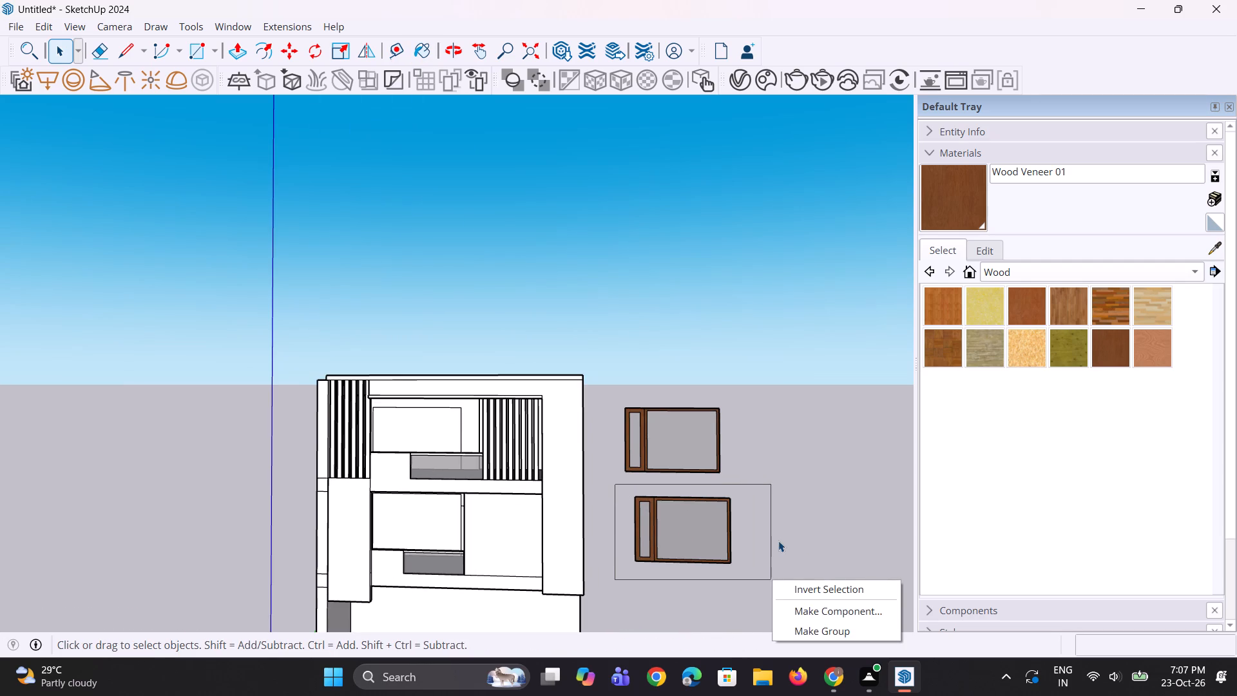
{"action": "left_click_drag", "start_coordinate": [618, 485], "coordinate": [765, 581]}
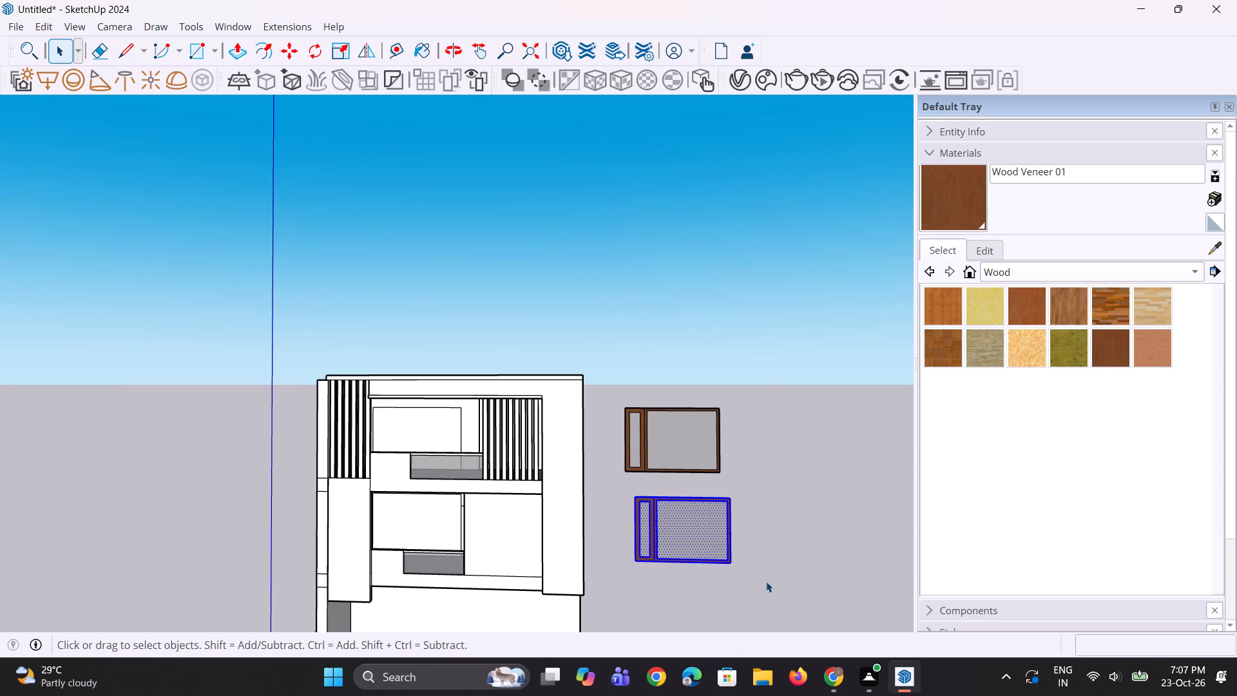
{"action": "right_click", "coordinate": [709, 537]}
{"action": "left_click", "coordinate": [775, 343]}
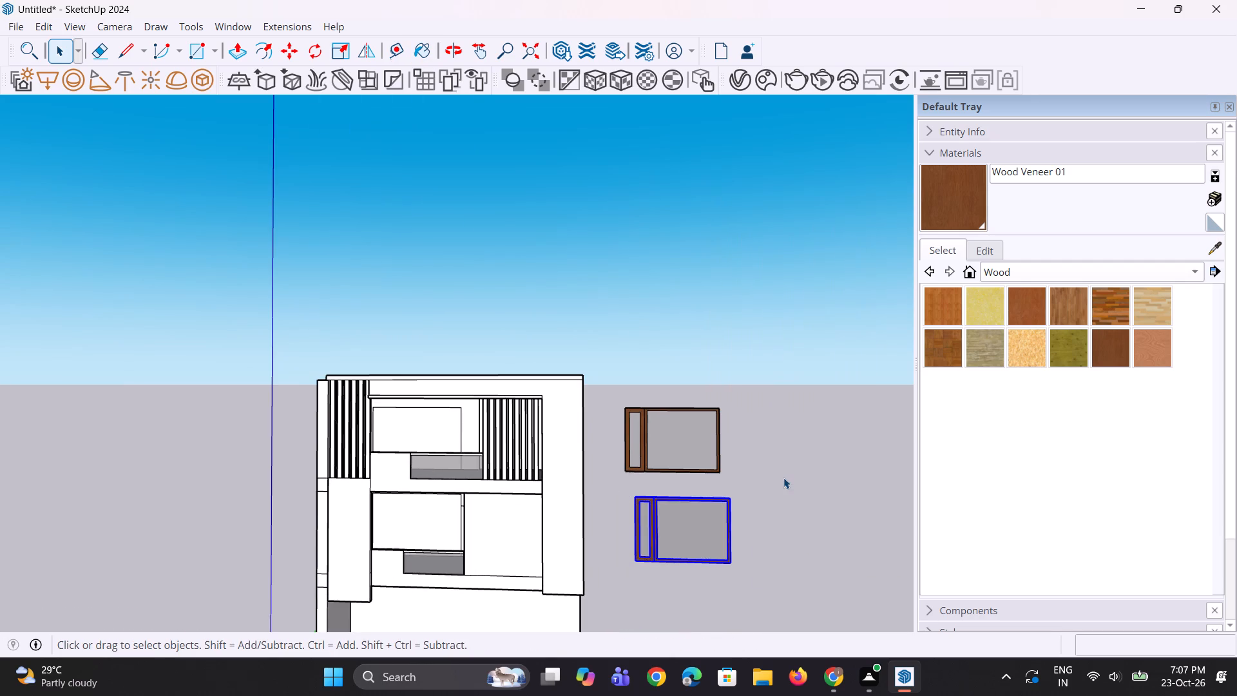
Select the whole upper window panel and make it a separate group.
{"action": "left_click", "coordinate": [783, 478]}
{"action": "left_click_drag", "start_coordinate": [592, 363], "coordinate": [709, 481]}
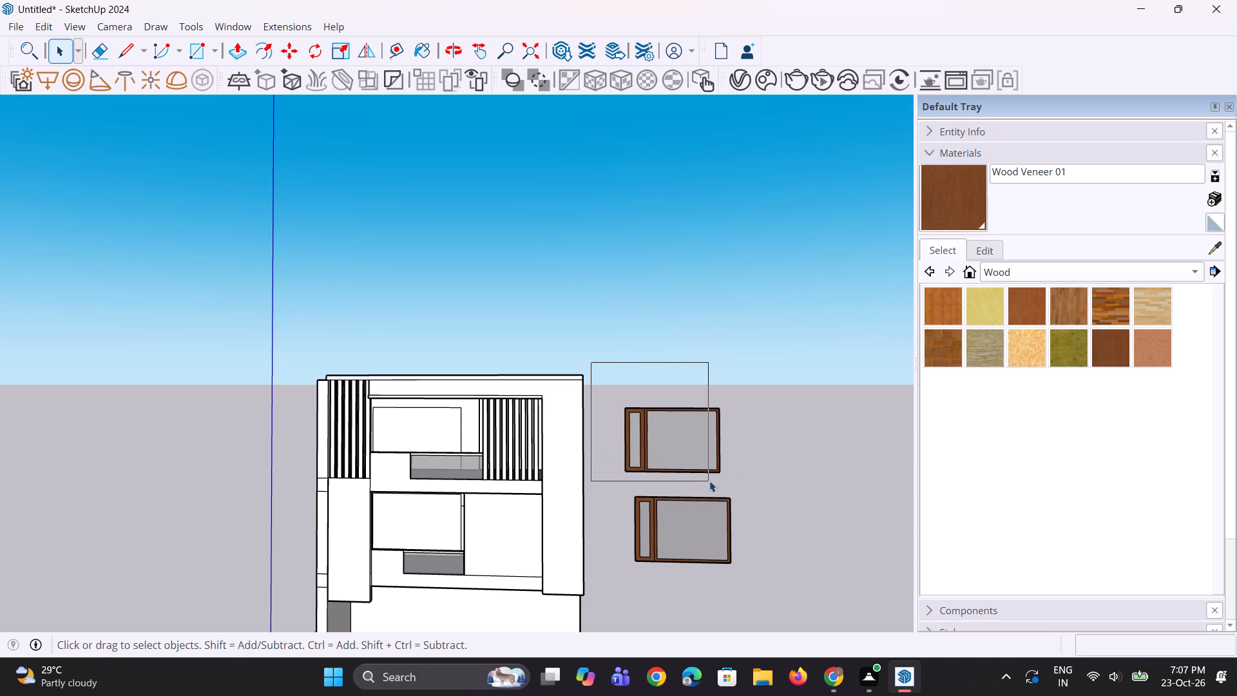
{"action": "left_click_drag", "start_coordinate": [709, 481], "coordinate": [733, 482]}
{"action": "right_click", "coordinate": [658, 434]}
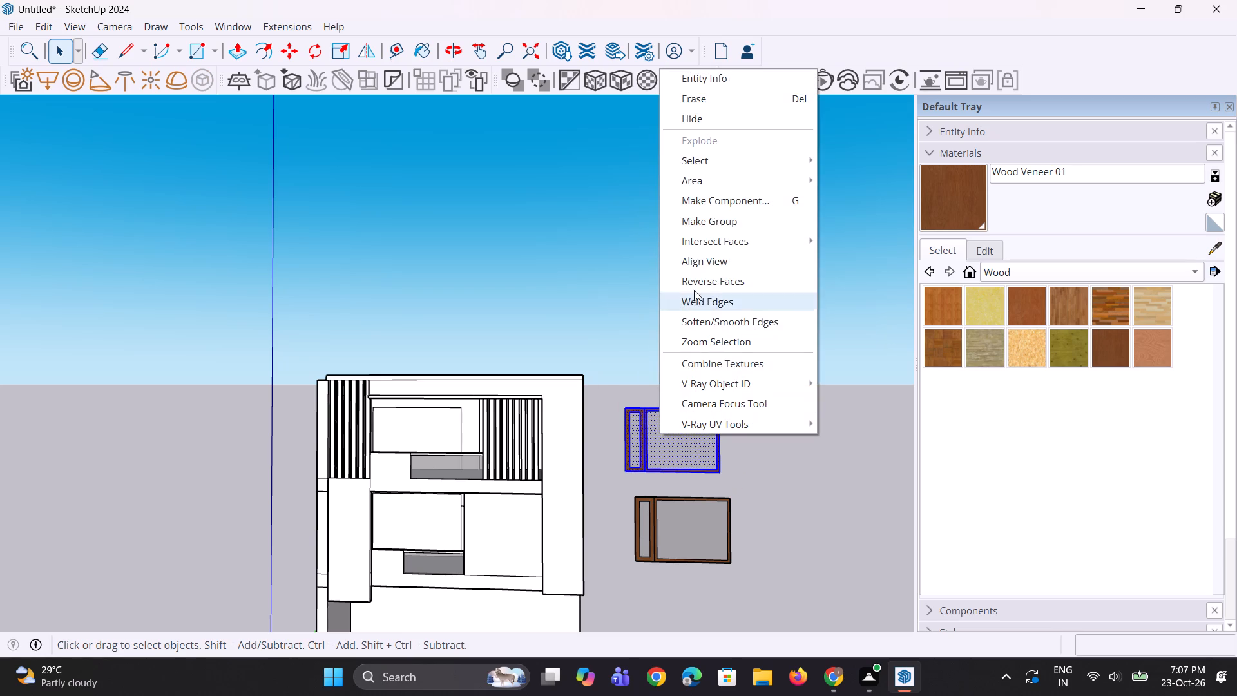
{"action": "left_click", "coordinate": [695, 226]}
{"action": "left_click", "coordinate": [740, 495]}
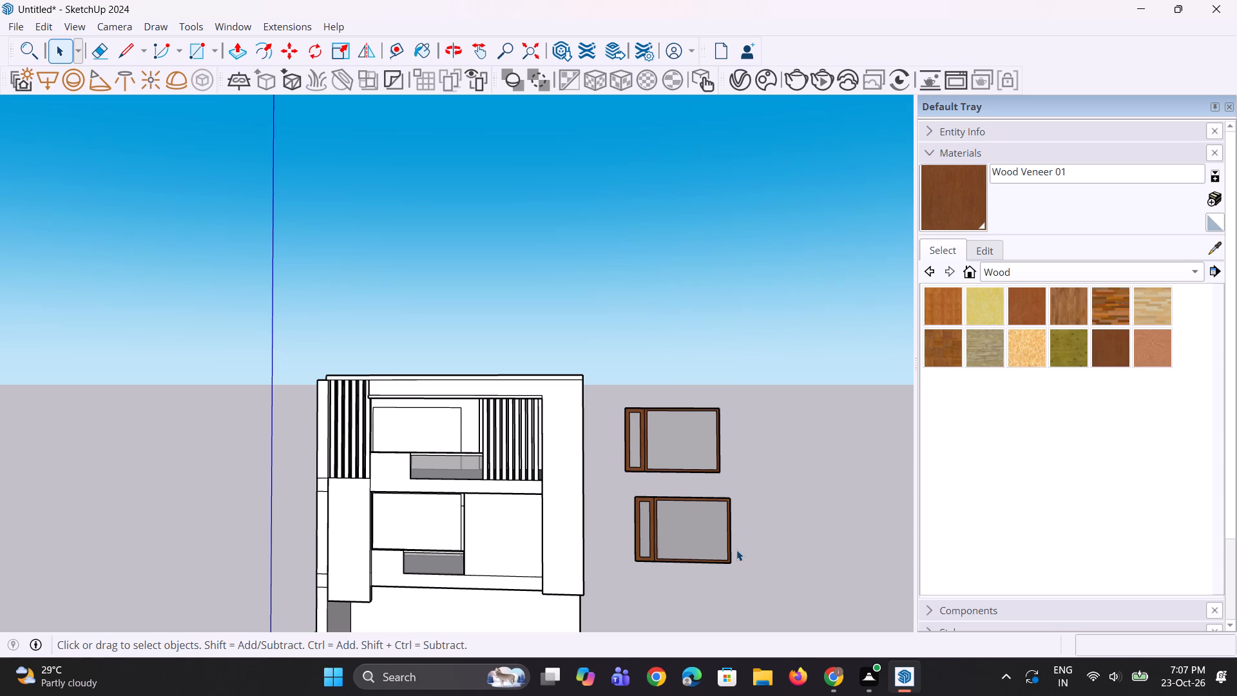
{"action": "left_click", "coordinate": [736, 550]}
{"action": "left_click", "coordinate": [727, 556]}
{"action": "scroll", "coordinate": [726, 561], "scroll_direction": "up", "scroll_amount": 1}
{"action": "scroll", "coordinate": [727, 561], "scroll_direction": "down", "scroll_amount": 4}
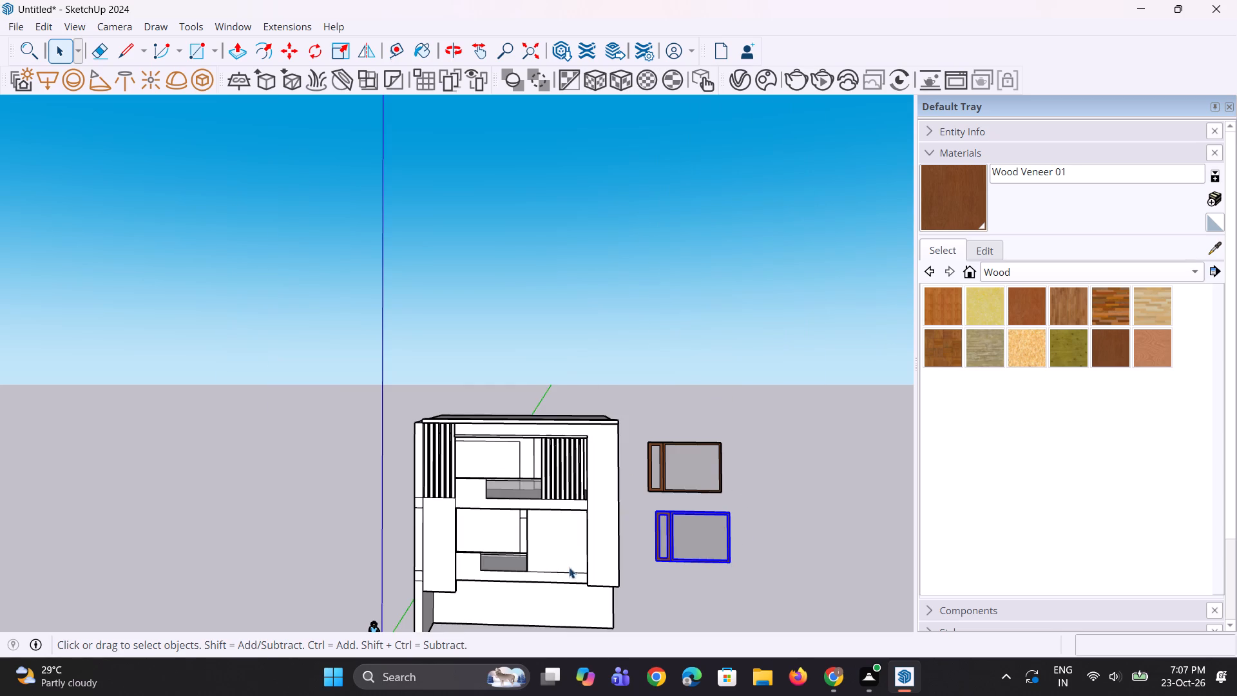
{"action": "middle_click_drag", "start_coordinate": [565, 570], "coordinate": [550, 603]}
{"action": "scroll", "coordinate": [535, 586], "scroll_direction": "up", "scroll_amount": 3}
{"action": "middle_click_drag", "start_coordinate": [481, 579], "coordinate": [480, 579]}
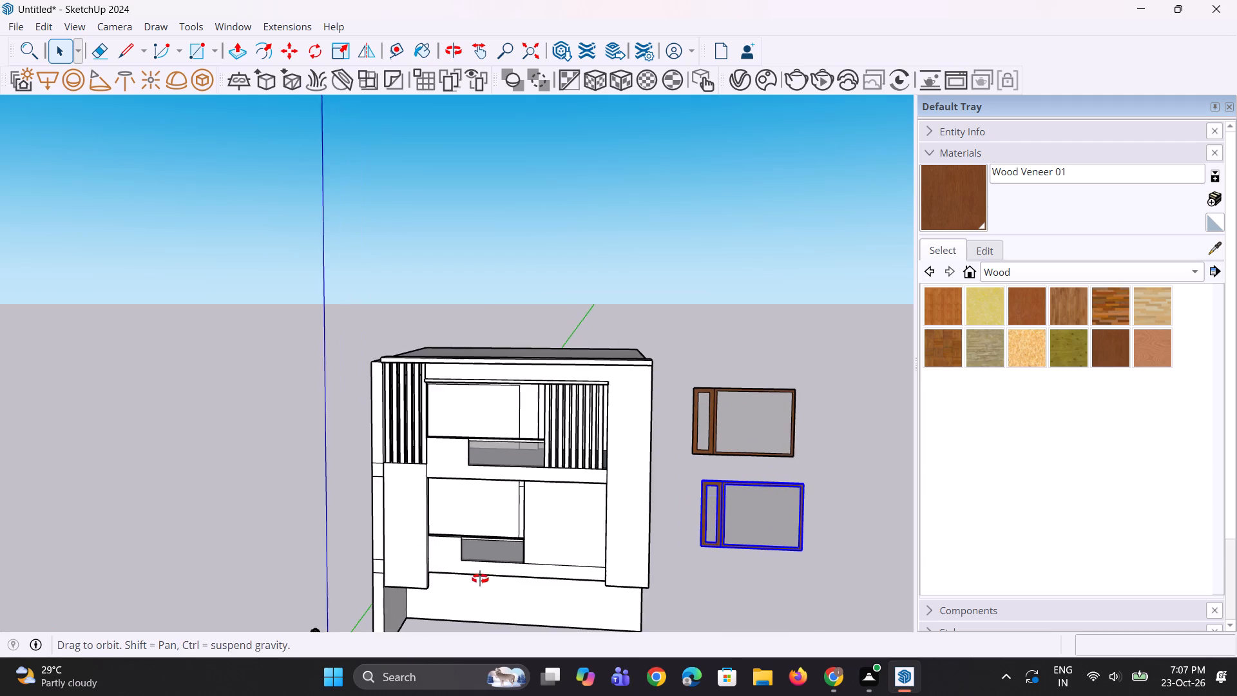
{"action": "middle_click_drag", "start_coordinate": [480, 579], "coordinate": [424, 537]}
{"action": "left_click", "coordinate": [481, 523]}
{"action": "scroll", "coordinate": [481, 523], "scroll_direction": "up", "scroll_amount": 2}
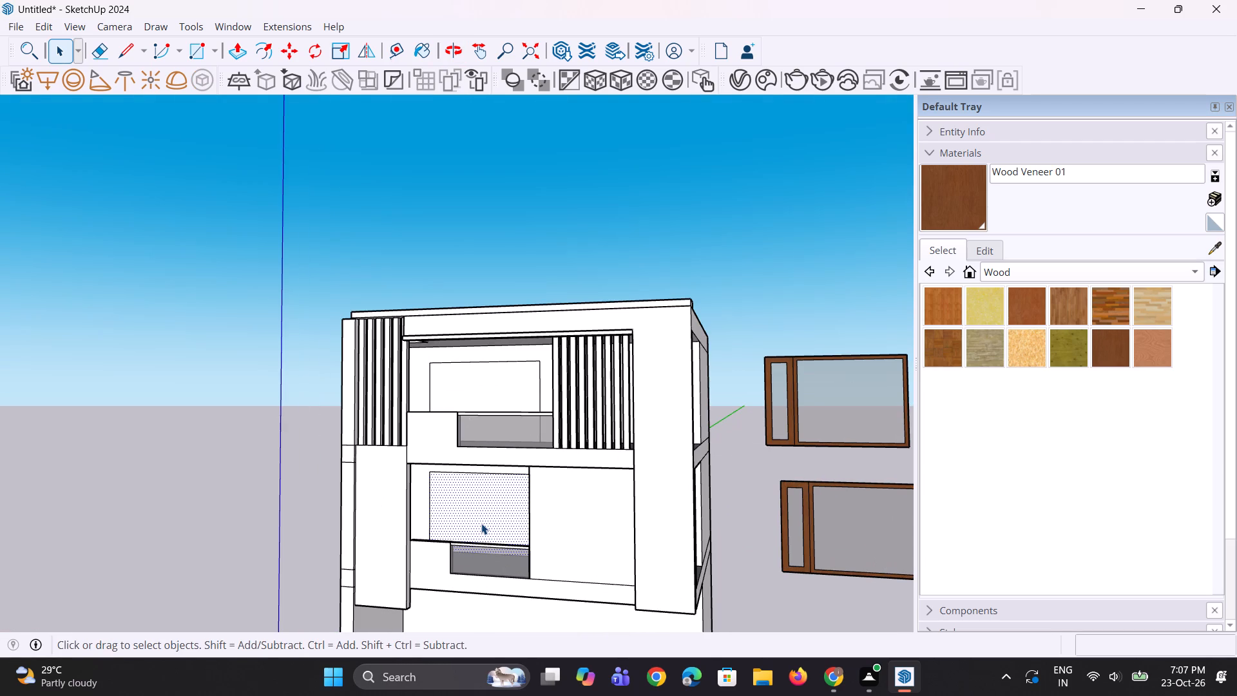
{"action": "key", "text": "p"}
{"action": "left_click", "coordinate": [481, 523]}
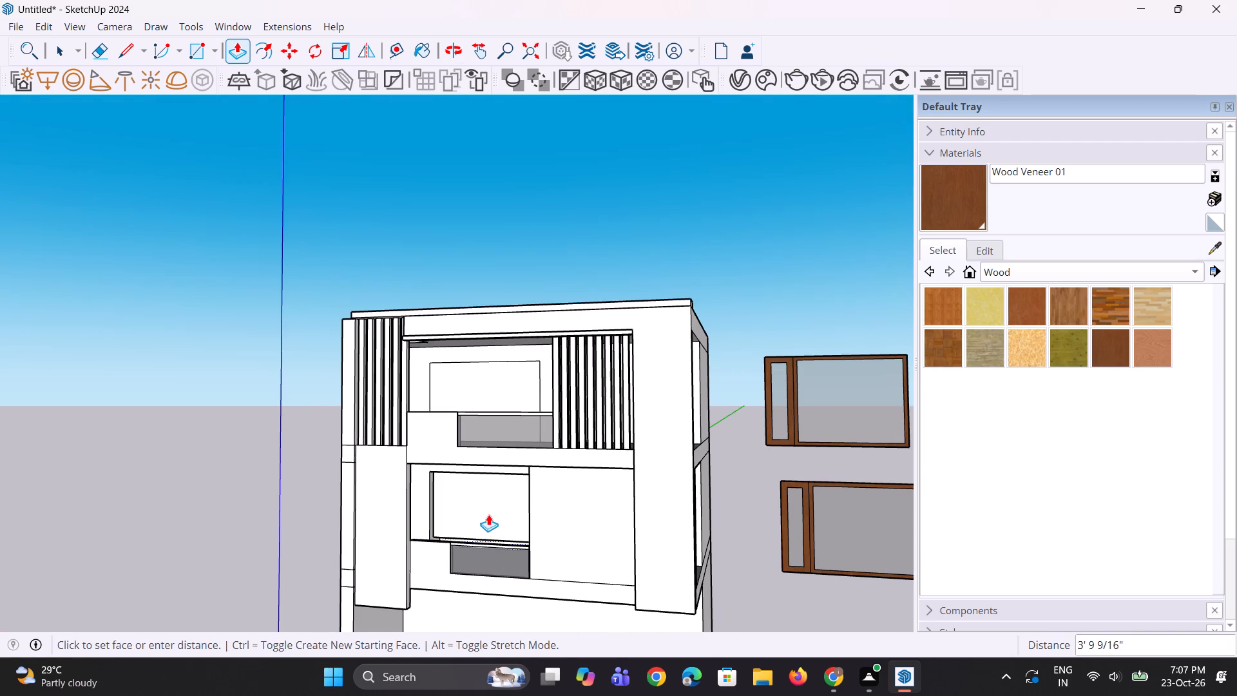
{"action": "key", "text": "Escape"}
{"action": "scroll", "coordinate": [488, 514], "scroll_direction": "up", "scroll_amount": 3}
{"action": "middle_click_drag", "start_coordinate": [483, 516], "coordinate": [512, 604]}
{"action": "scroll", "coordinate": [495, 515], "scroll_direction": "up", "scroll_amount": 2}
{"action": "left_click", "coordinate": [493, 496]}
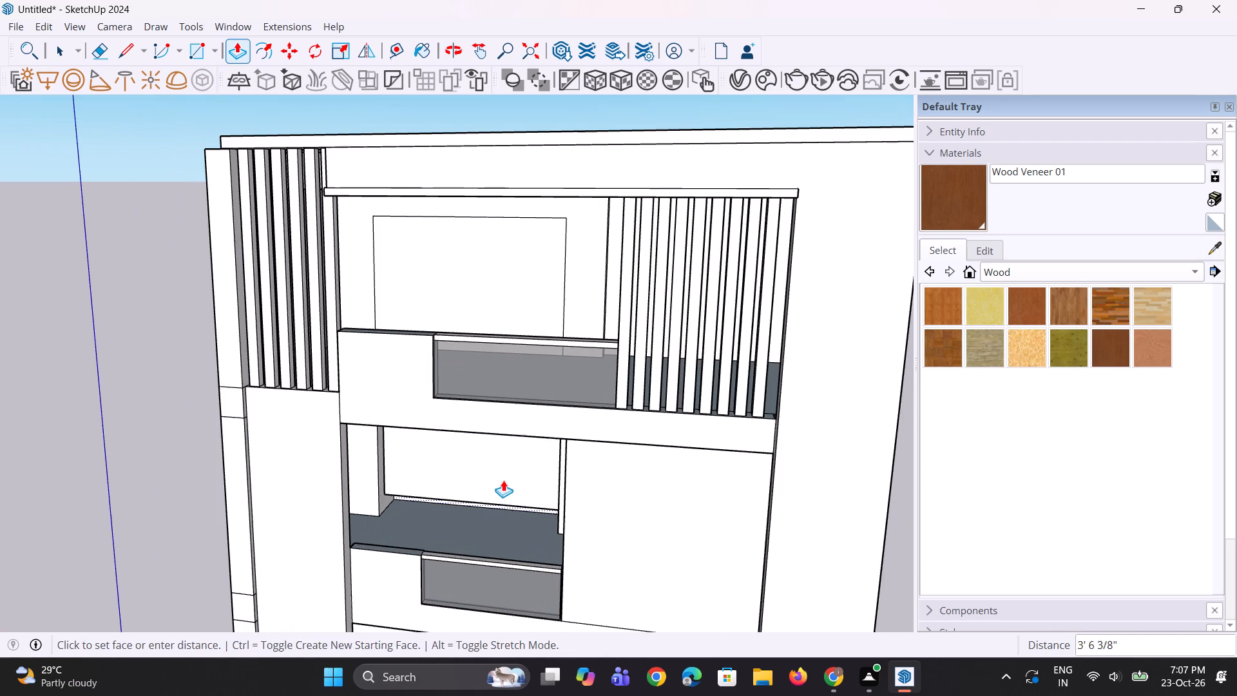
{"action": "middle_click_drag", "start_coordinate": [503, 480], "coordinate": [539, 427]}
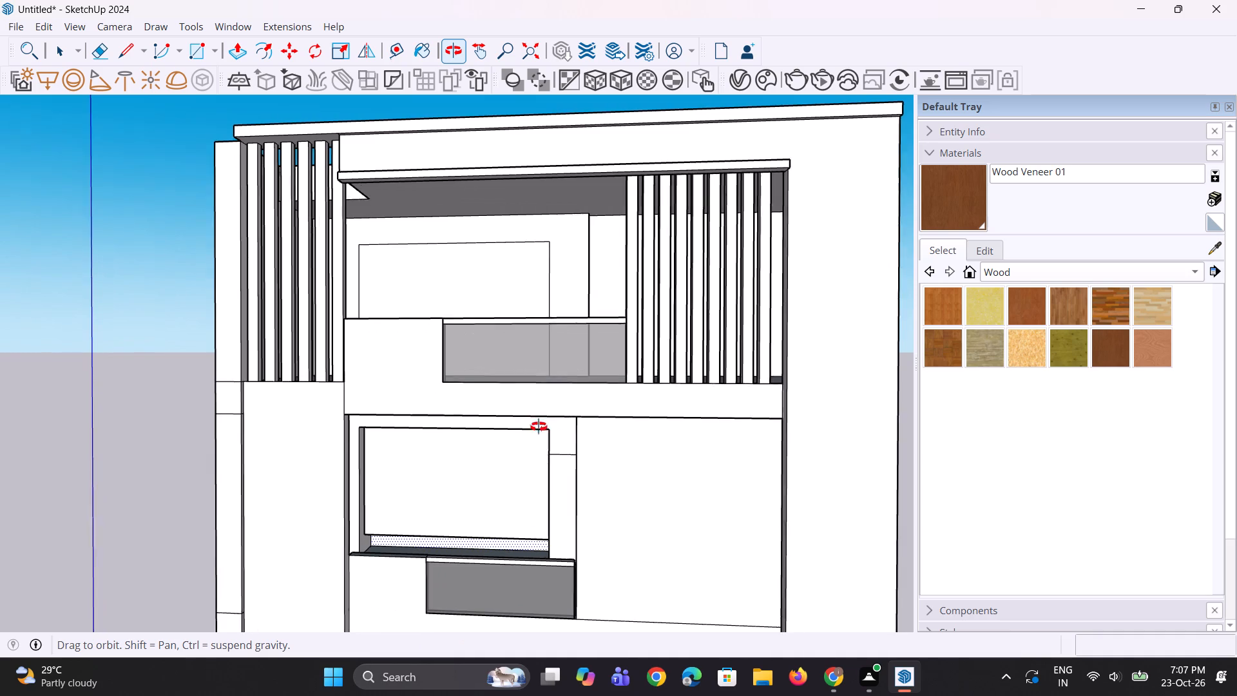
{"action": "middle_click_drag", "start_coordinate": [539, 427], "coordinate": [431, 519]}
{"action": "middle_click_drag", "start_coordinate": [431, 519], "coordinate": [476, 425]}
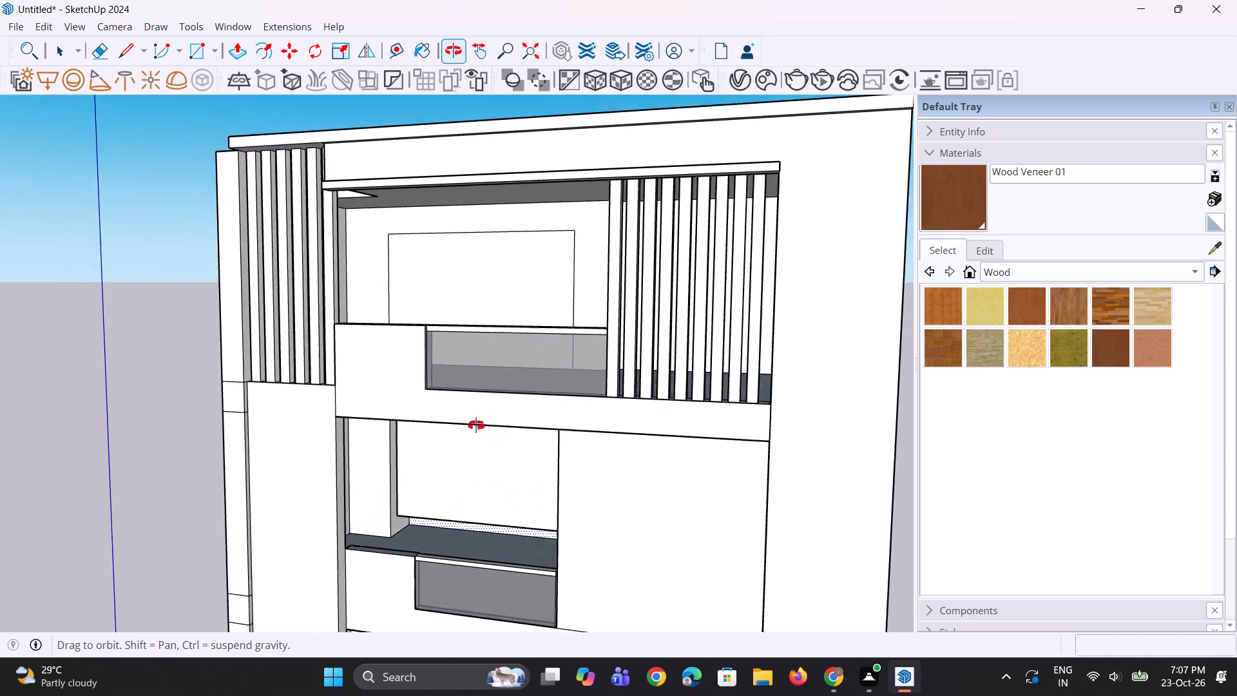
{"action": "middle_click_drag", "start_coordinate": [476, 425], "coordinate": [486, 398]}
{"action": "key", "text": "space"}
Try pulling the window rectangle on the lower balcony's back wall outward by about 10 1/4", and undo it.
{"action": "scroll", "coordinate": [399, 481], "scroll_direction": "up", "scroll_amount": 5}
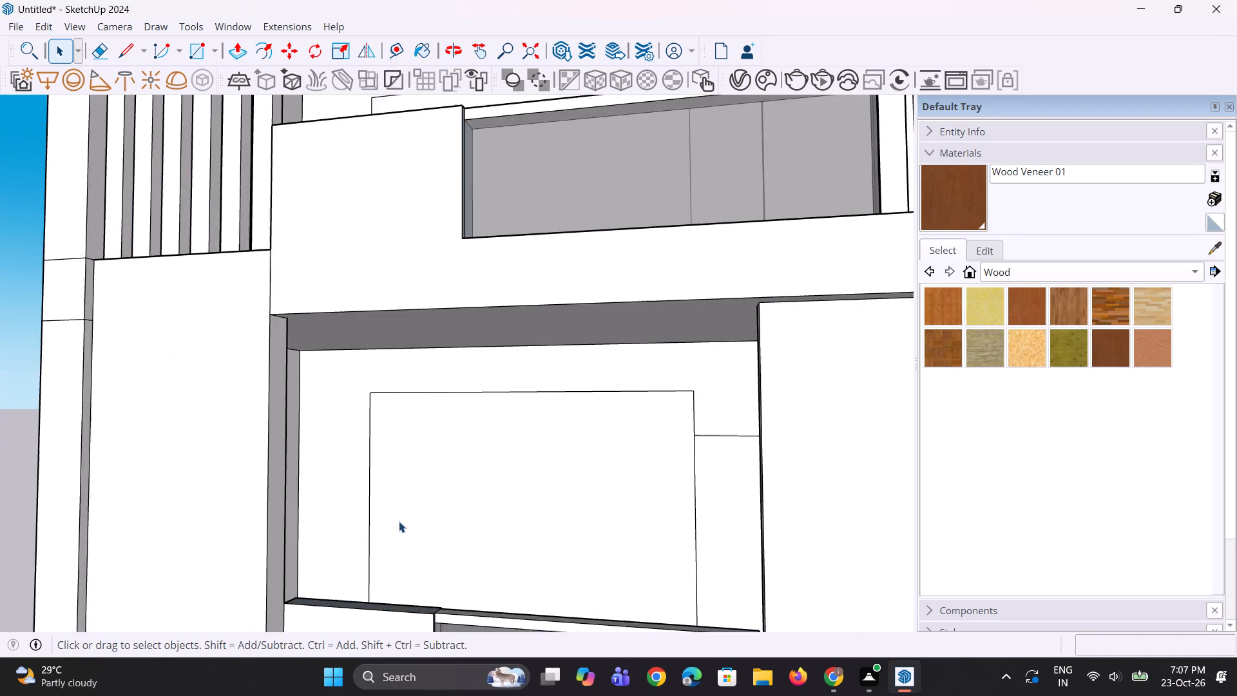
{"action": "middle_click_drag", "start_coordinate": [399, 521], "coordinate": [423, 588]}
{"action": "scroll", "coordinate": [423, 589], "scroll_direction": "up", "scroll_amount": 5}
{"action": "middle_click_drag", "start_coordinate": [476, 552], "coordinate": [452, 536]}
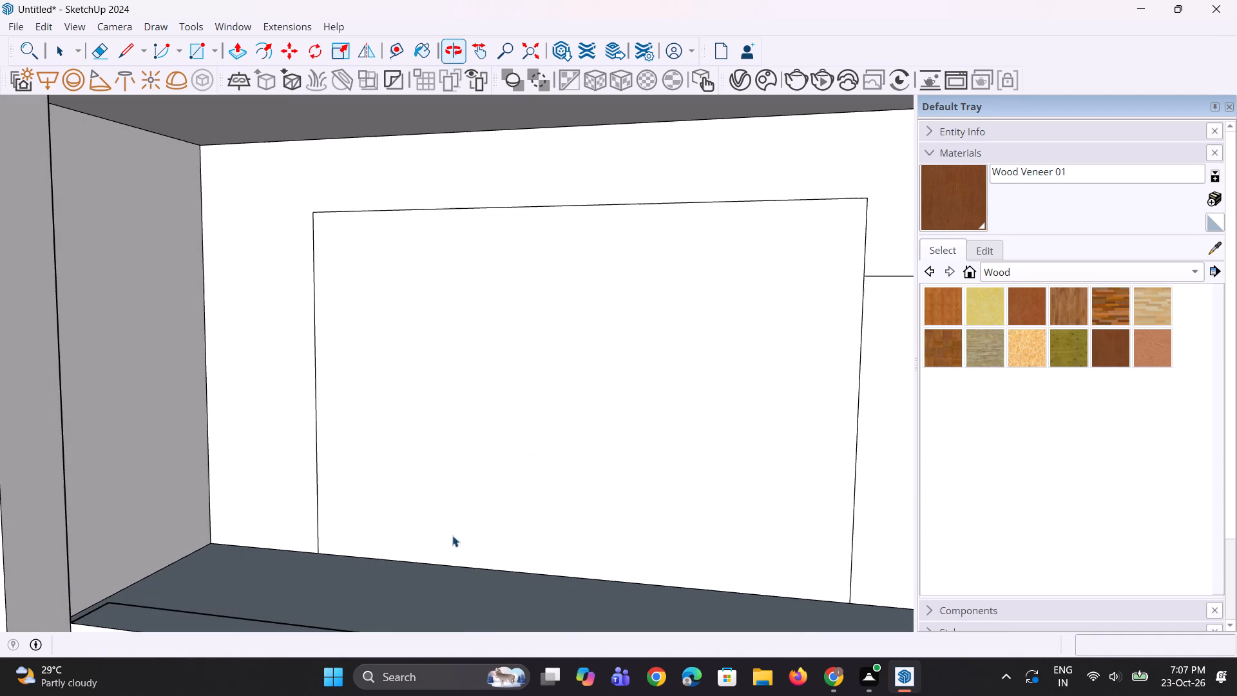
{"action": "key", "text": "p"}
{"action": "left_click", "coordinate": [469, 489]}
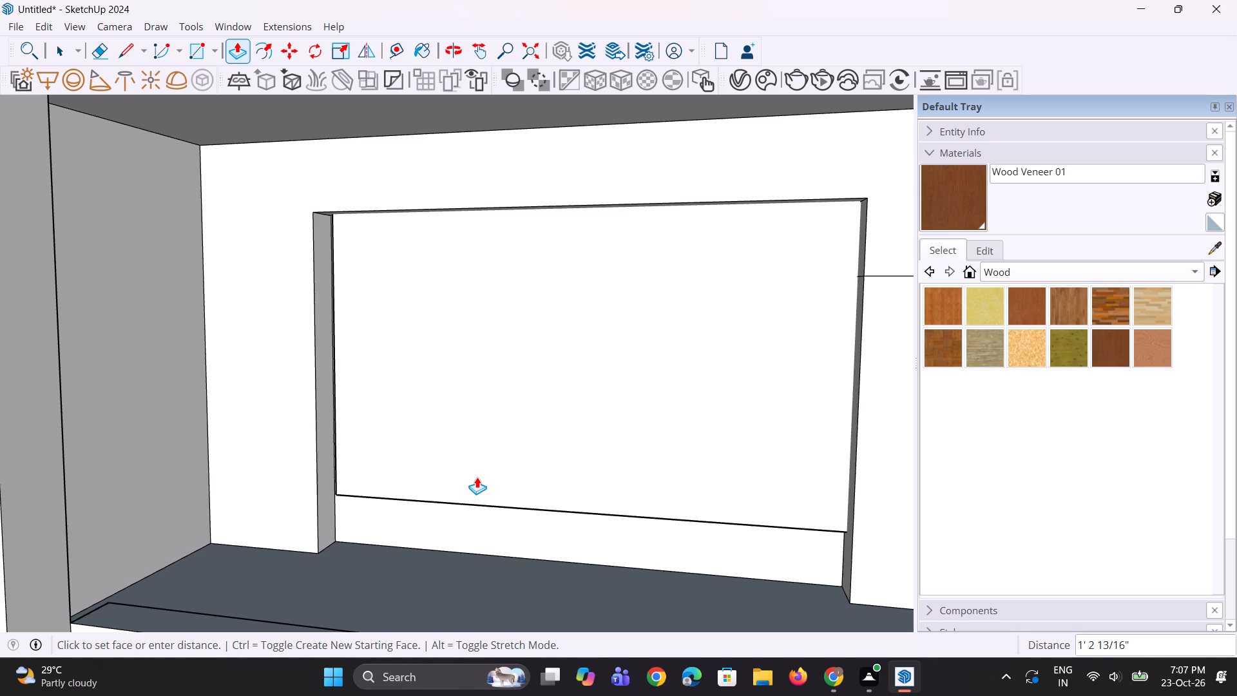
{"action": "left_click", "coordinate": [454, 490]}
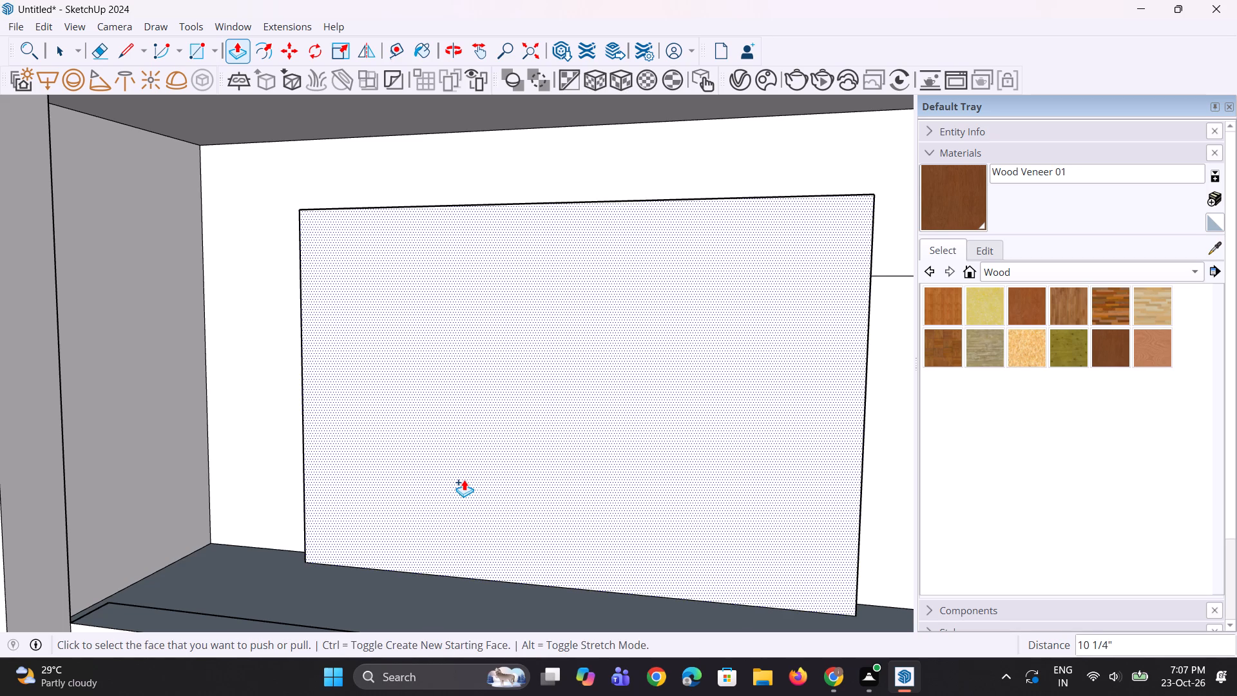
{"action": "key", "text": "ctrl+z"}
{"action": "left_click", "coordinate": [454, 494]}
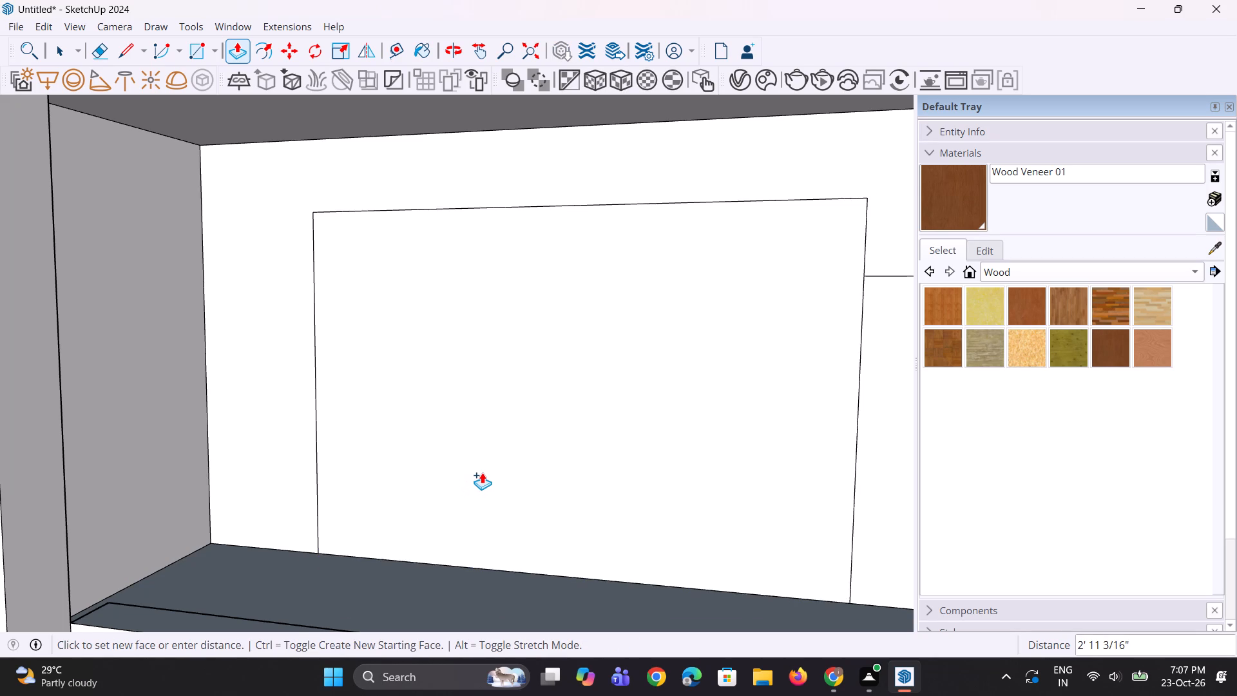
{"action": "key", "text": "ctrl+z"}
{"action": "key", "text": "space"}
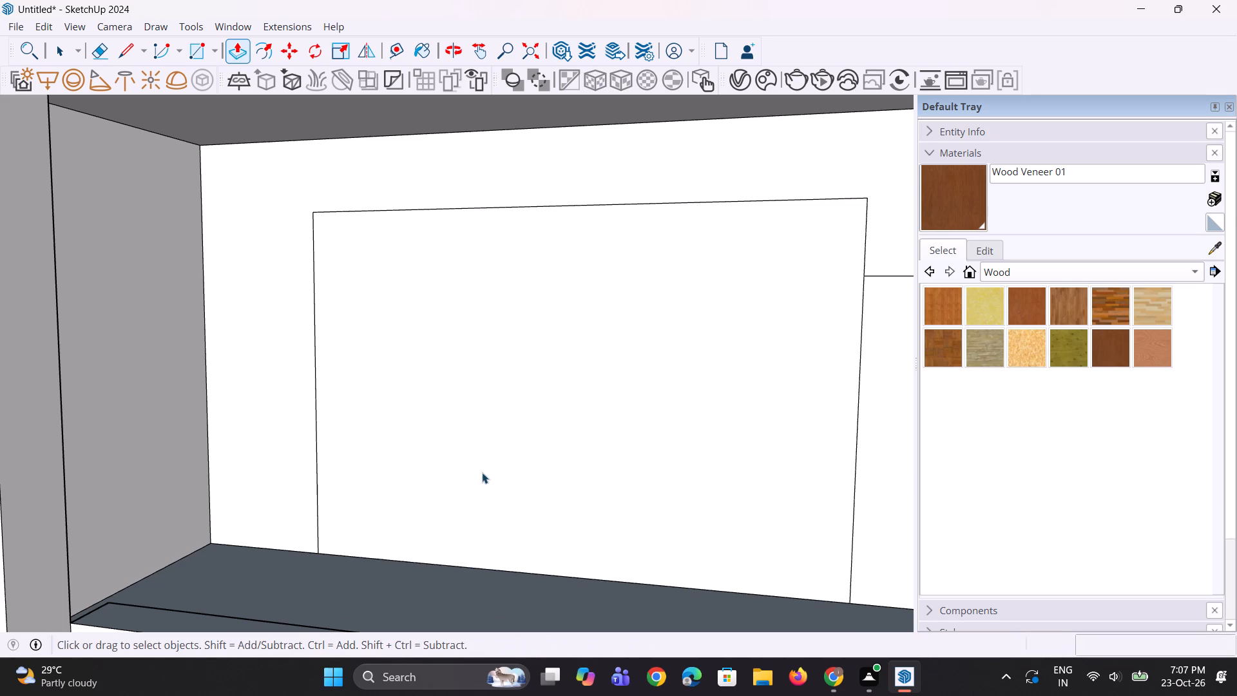
Push the window rectangle on the lower balcony's back wall inward to form a recessed opening.
{"action": "key", "text": "space"}
{"action": "scroll", "coordinate": [454, 499], "scroll_direction": "down", "scroll_amount": 5}
{"action": "left_click", "coordinate": [454, 499]}
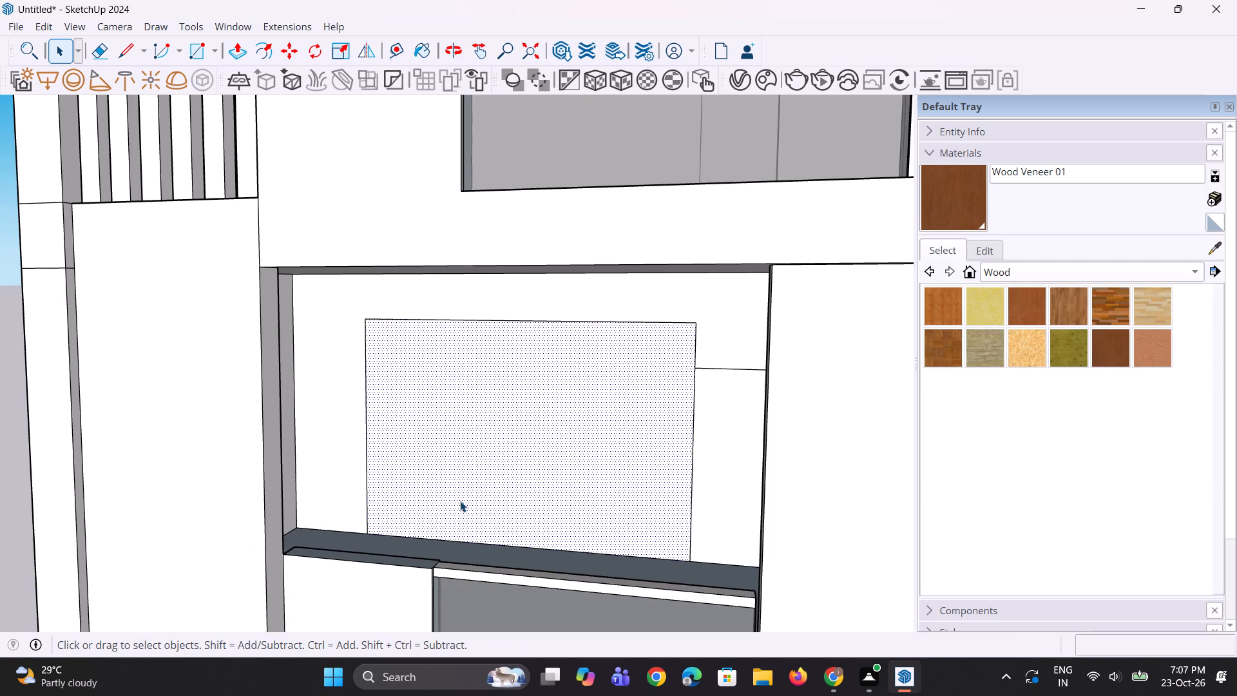
{"action": "key", "text": "p"}
{"action": "left_click", "coordinate": [481, 519]}
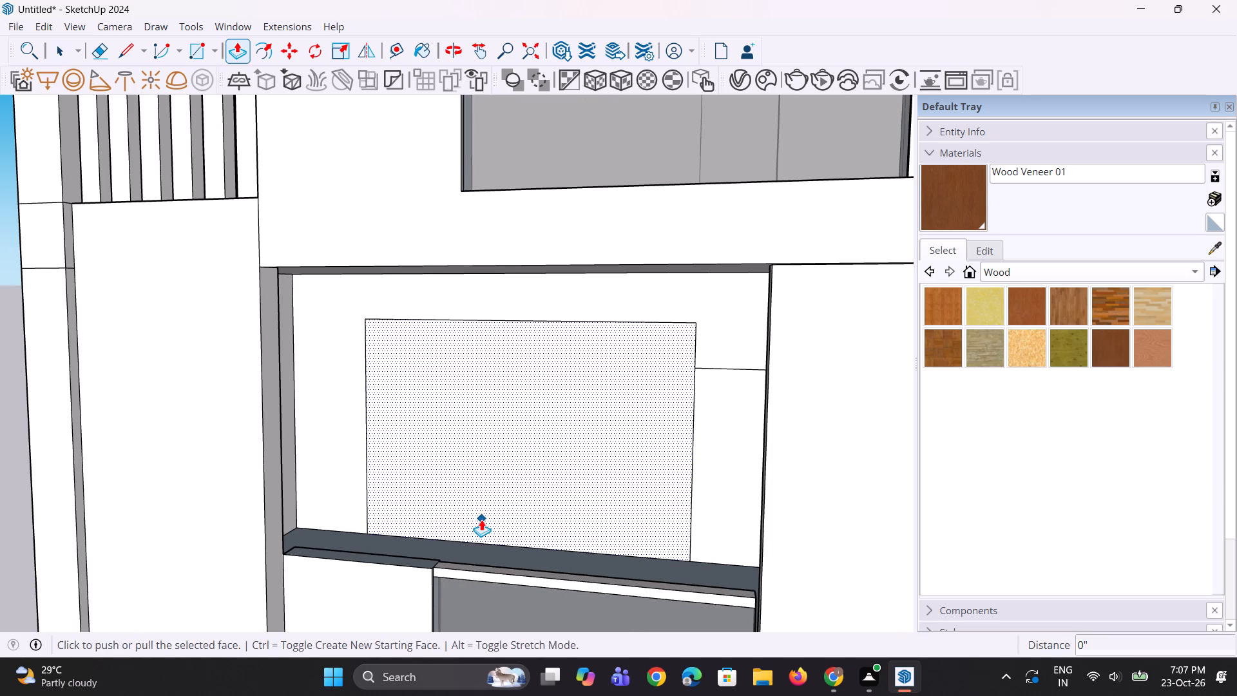
{"action": "middle_click", "coordinate": [506, 490]}
{"action": "middle_click_drag", "start_coordinate": [464, 510], "coordinate": [494, 468]}
{"action": "middle_click_drag", "start_coordinate": [494, 470], "coordinate": [454, 570]}
{"action": "scroll", "coordinate": [454, 570], "scroll_direction": "up", "scroll_amount": 1}
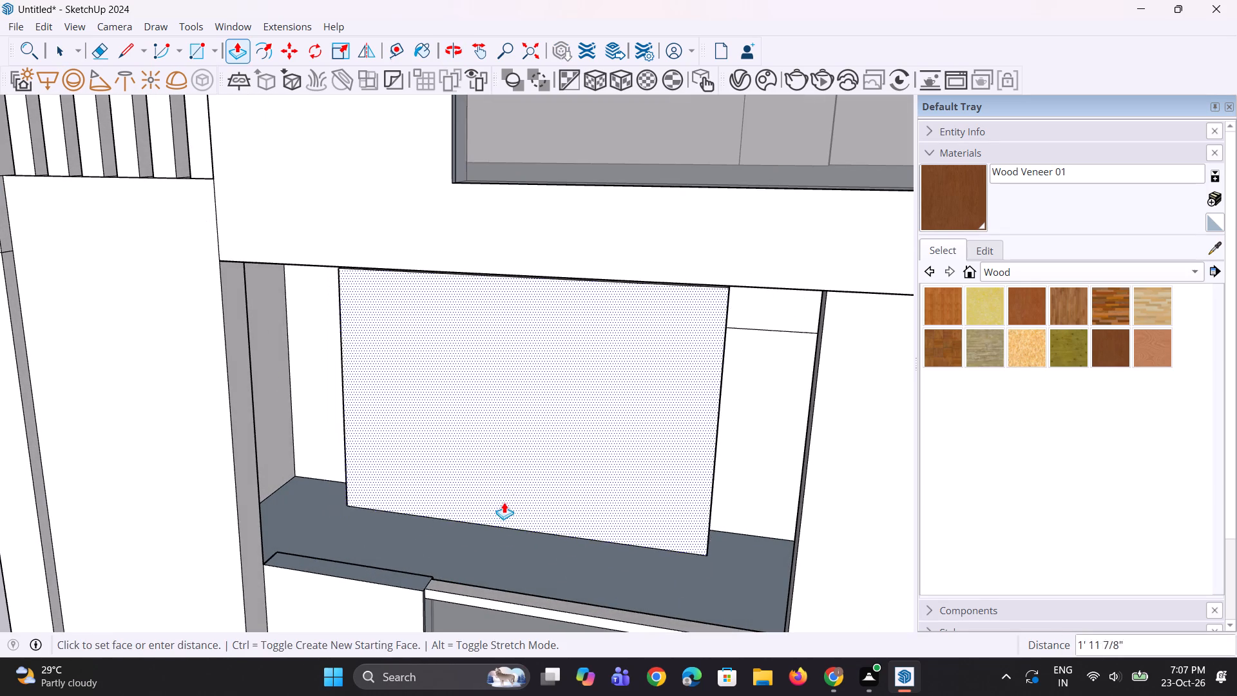
{"action": "left_click", "coordinate": [535, 469]}
{"action": "key", "text": "space"}
{"action": "key", "text": "space"}
Delete the recessed face of the lower window opening, its leftover edges and the short line crossing the opening's side reveal.
{"action": "left_click", "coordinate": [476, 438]}
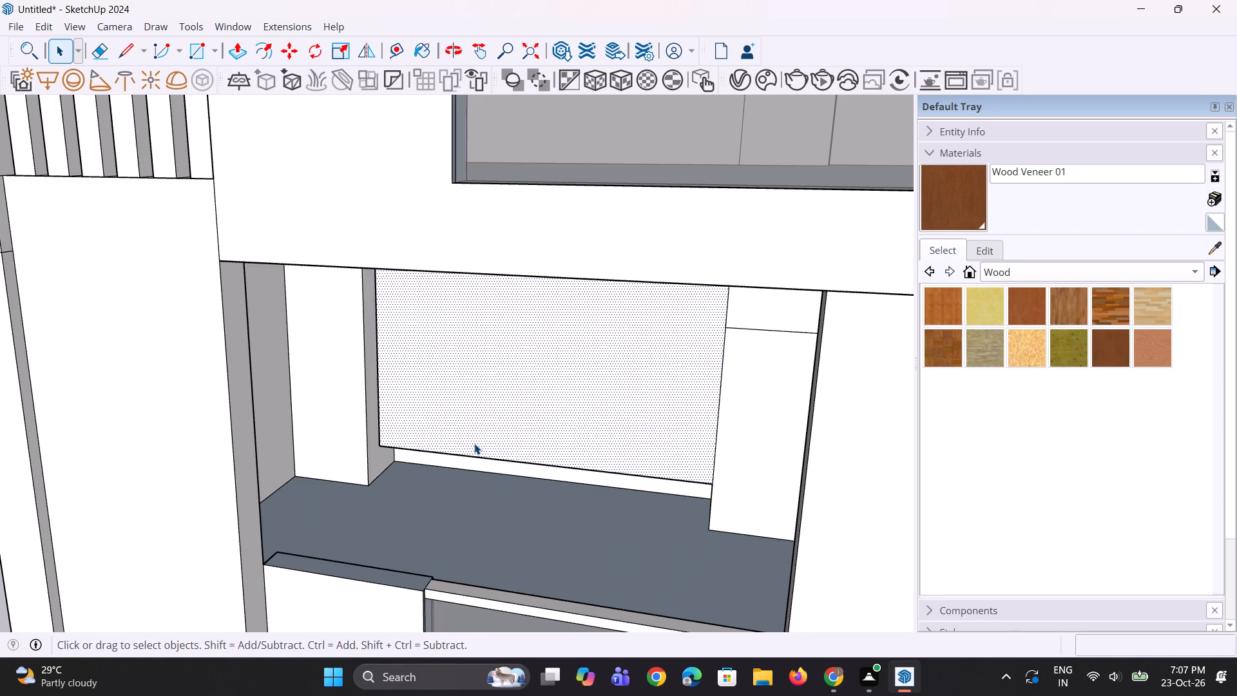
{"action": "key", "text": "Delete"}
{"action": "left_click", "coordinate": [466, 456]}
{"action": "key", "text": "Delete"}
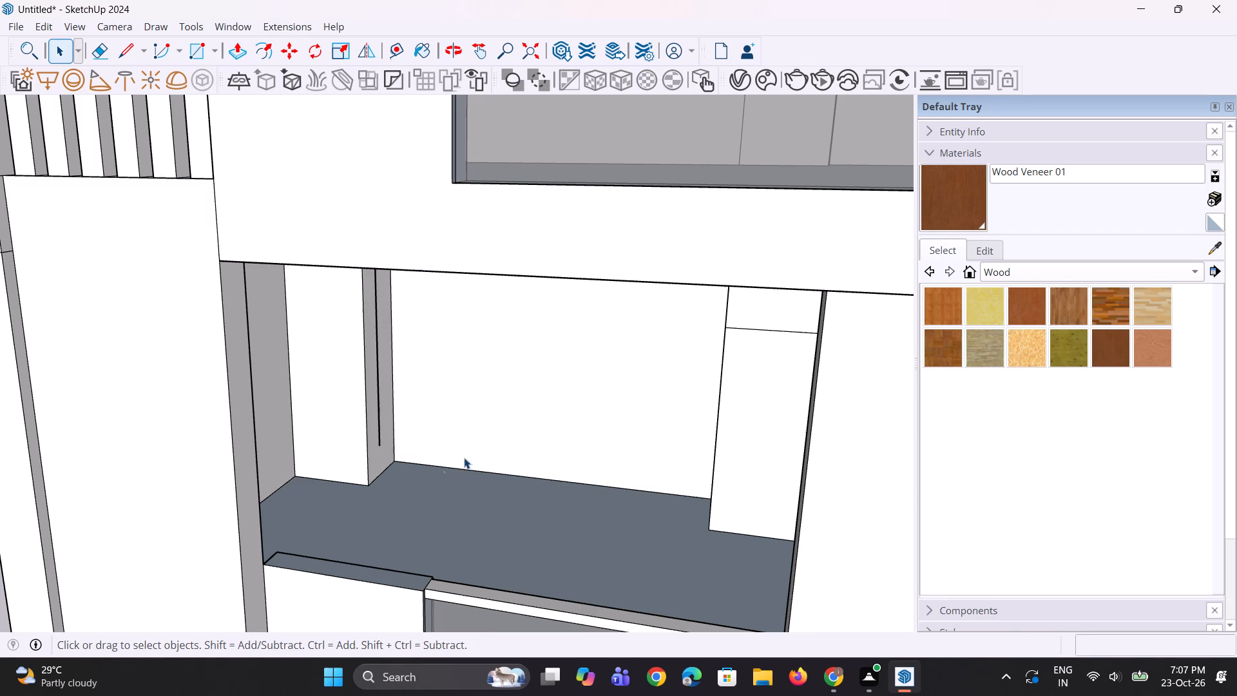
{"action": "left_click", "coordinate": [379, 422]}
{"action": "key", "text": "Delete"}
{"action": "middle_click_drag", "start_coordinate": [403, 511], "coordinate": [444, 429]}
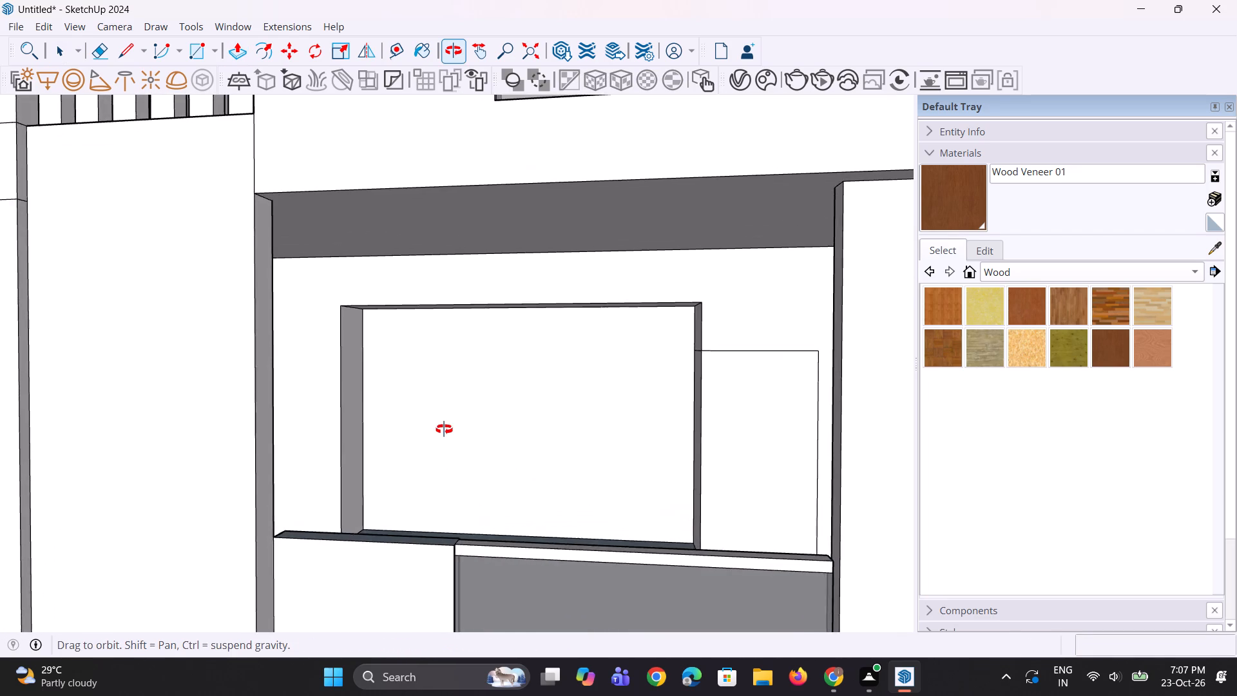
{"action": "middle_click_drag", "start_coordinate": [444, 429], "coordinate": [445, 429]}
{"action": "scroll", "coordinate": [523, 387], "scroll_direction": "up", "scroll_amount": 2}
{"action": "scroll", "coordinate": [674, 251], "scroll_direction": "up", "scroll_amount": 1}
{"action": "middle_click_drag", "start_coordinate": [674, 251], "coordinate": [684, 179]}
{"action": "scroll", "coordinate": [772, 358], "scroll_direction": "up", "scroll_amount": 2}
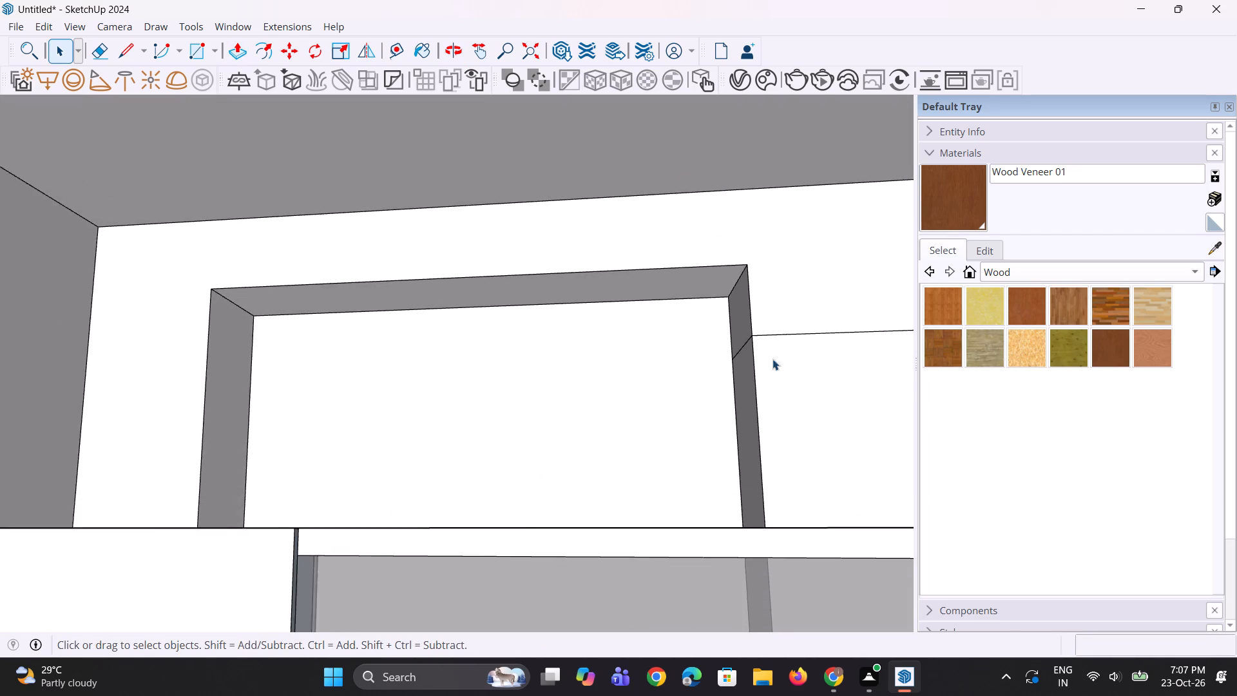
{"action": "left_click", "coordinate": [745, 338]}
{"action": "key", "text": "Delete"}
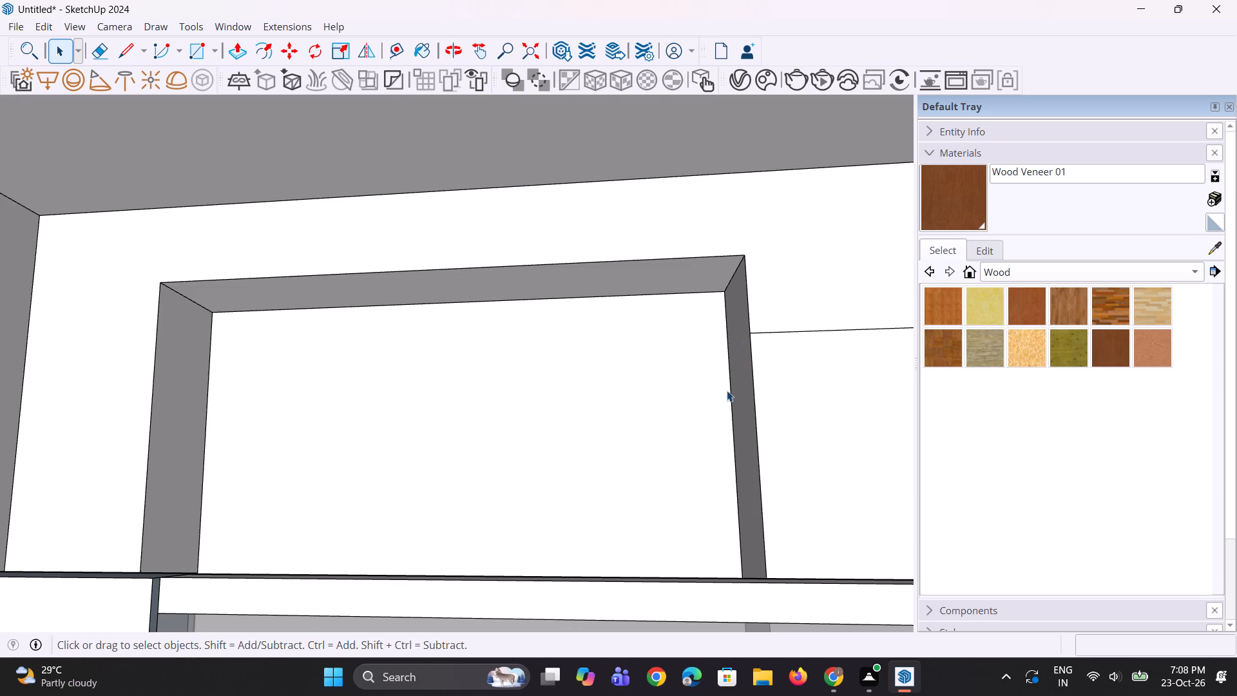
Push the window rectangle on the upper balcony's back wall inward, repeating the same depth as the lower opening.
{"action": "scroll", "coordinate": [693, 405], "scroll_direction": "down", "scroll_amount": 9}
{"action": "middle_click_drag", "start_coordinate": [656, 435], "coordinate": [726, 583]}
{"action": "scroll", "coordinate": [592, 452], "scroll_direction": "down", "scroll_amount": 6}
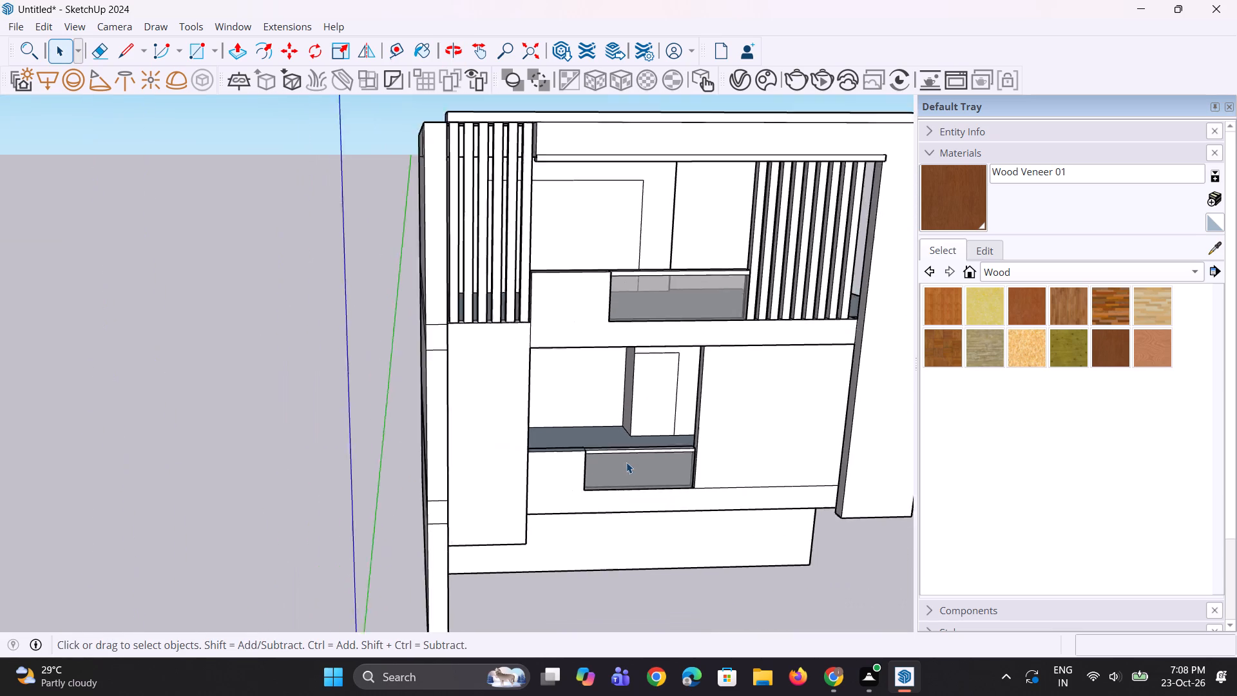
{"action": "scroll", "coordinate": [626, 462], "scroll_direction": "down", "scroll_amount": 2}
{"action": "middle_click_drag", "start_coordinate": [688, 450], "coordinate": [647, 450]}
{"action": "scroll", "coordinate": [662, 232], "scroll_direction": "up", "scroll_amount": 3}
{"action": "key", "text": "p"}
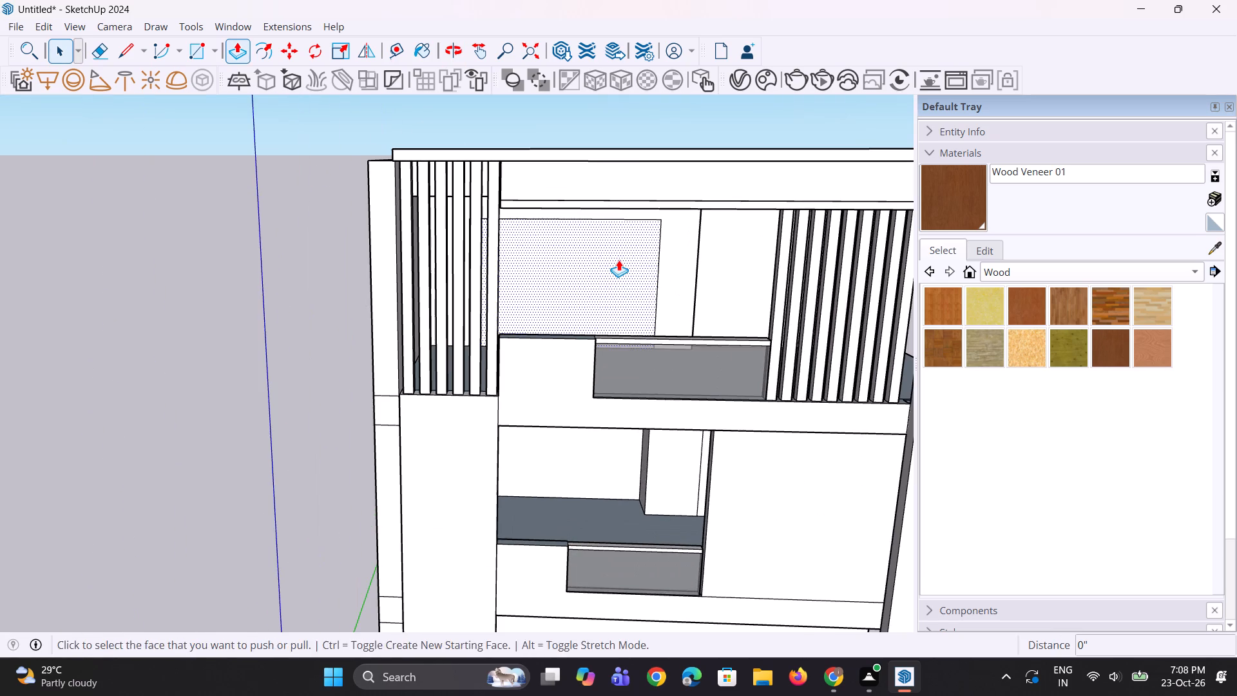
{"action": "double_click", "coordinate": [618, 260]}
{"action": "middle_click_drag", "start_coordinate": [627, 291], "coordinate": [543, 314]}
{"action": "scroll", "coordinate": [609, 392], "scroll_direction": "down", "scroll_amount": 6}
{"action": "middle_click_drag", "start_coordinate": [602, 441], "coordinate": [628, 376]}
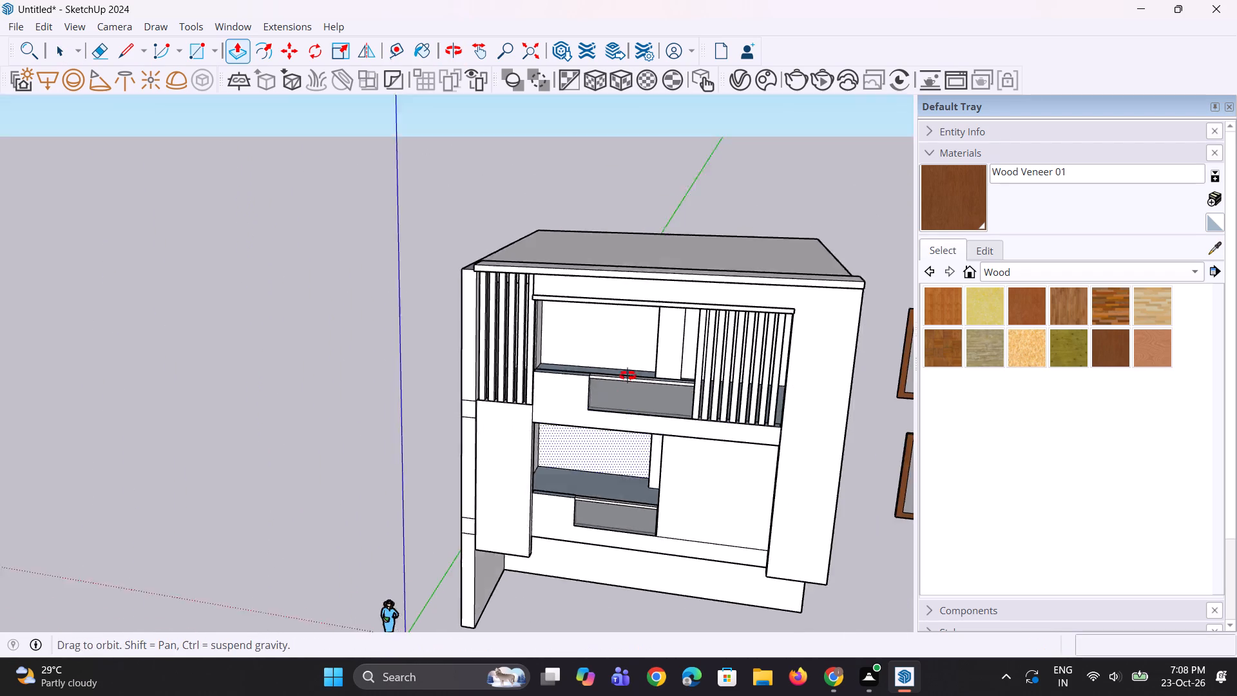
{"action": "middle_click_drag", "start_coordinate": [628, 376], "coordinate": [633, 368]}
{"action": "key", "text": "space"}
{"action": "key", "text": "space"}
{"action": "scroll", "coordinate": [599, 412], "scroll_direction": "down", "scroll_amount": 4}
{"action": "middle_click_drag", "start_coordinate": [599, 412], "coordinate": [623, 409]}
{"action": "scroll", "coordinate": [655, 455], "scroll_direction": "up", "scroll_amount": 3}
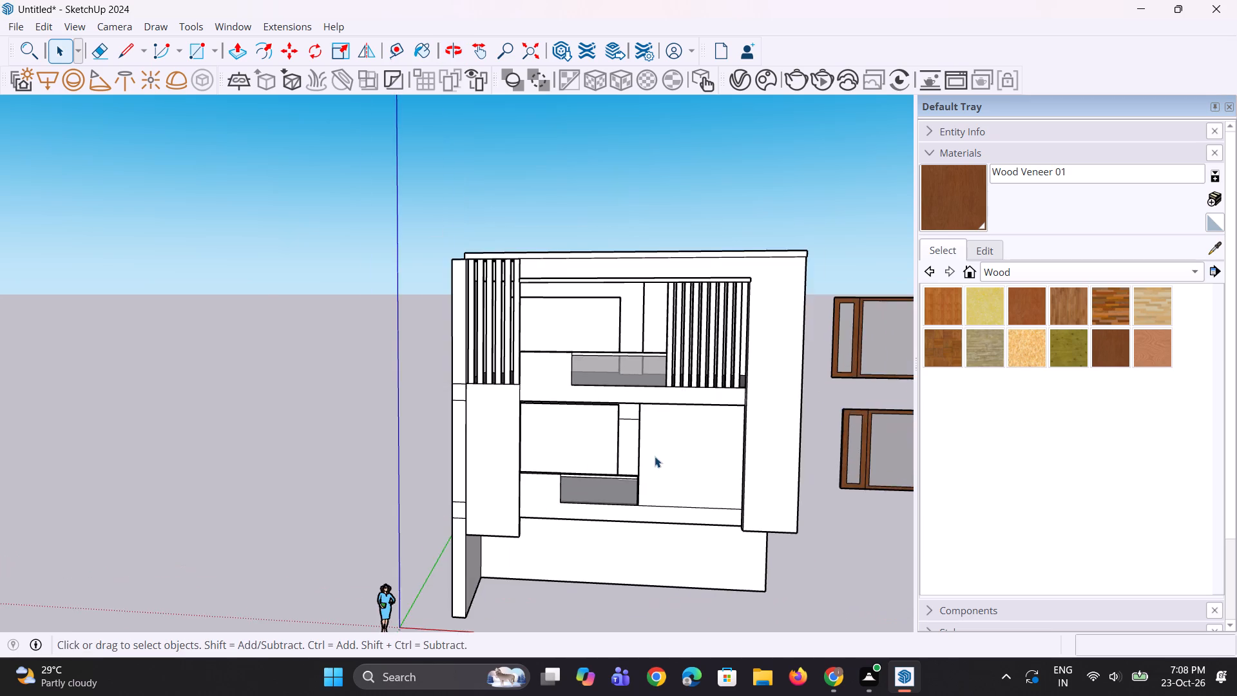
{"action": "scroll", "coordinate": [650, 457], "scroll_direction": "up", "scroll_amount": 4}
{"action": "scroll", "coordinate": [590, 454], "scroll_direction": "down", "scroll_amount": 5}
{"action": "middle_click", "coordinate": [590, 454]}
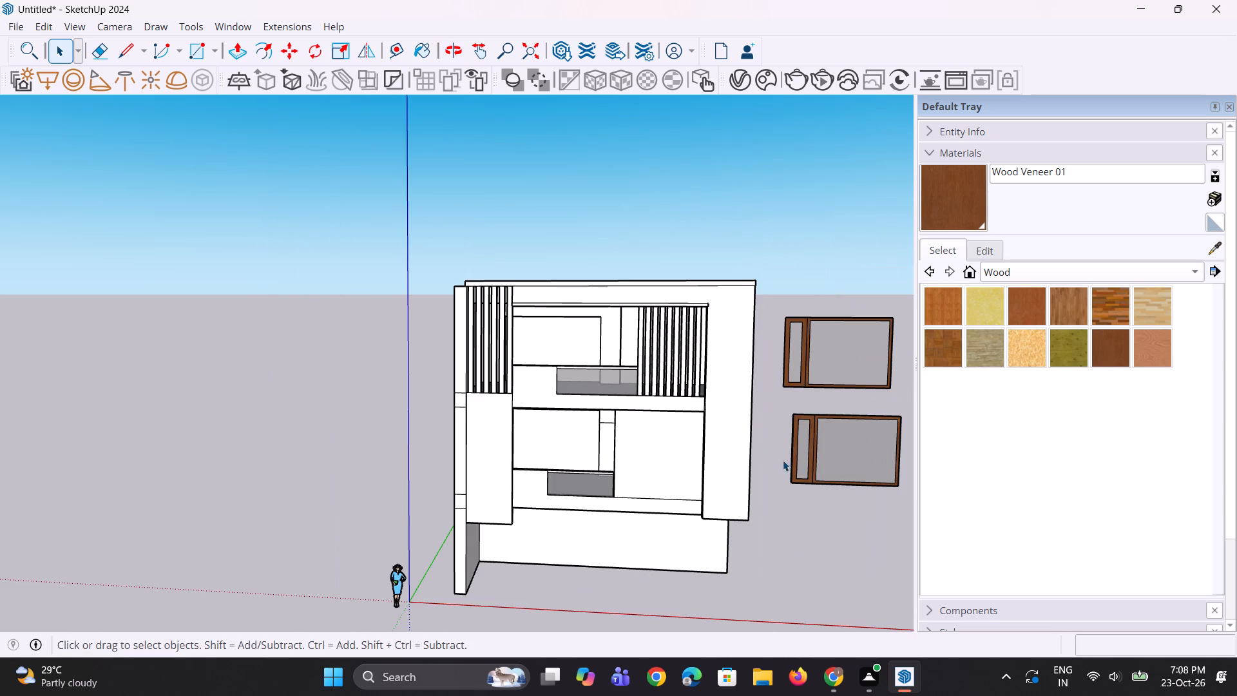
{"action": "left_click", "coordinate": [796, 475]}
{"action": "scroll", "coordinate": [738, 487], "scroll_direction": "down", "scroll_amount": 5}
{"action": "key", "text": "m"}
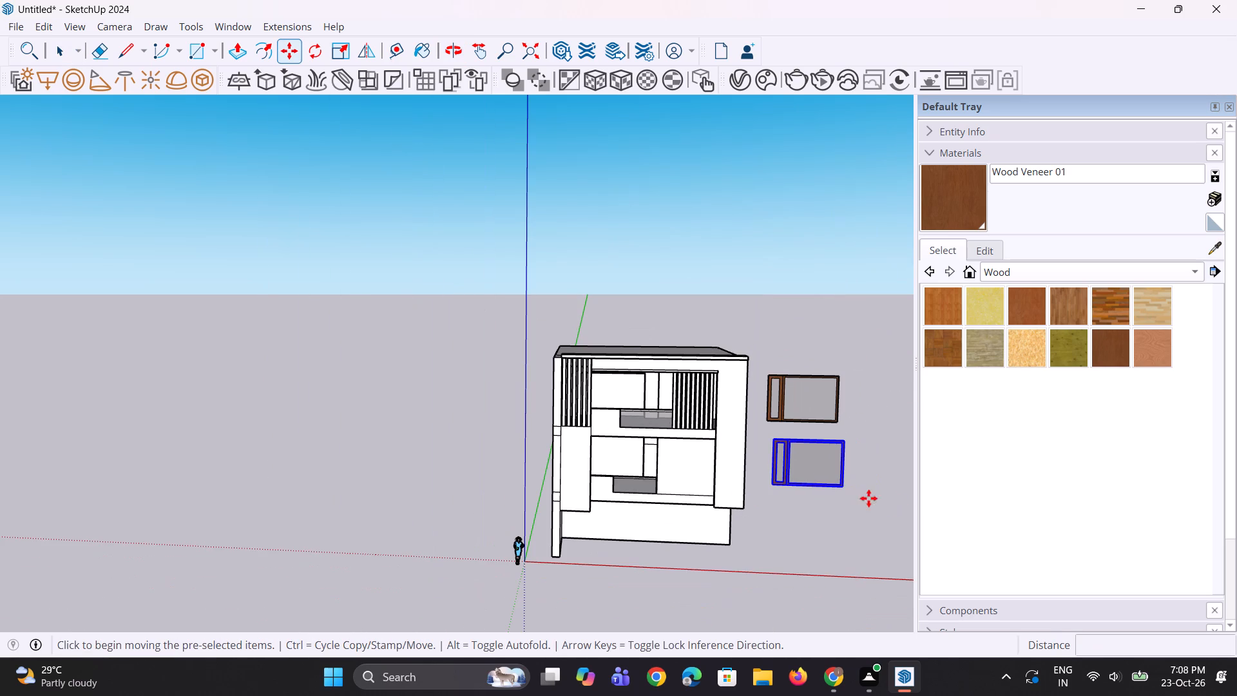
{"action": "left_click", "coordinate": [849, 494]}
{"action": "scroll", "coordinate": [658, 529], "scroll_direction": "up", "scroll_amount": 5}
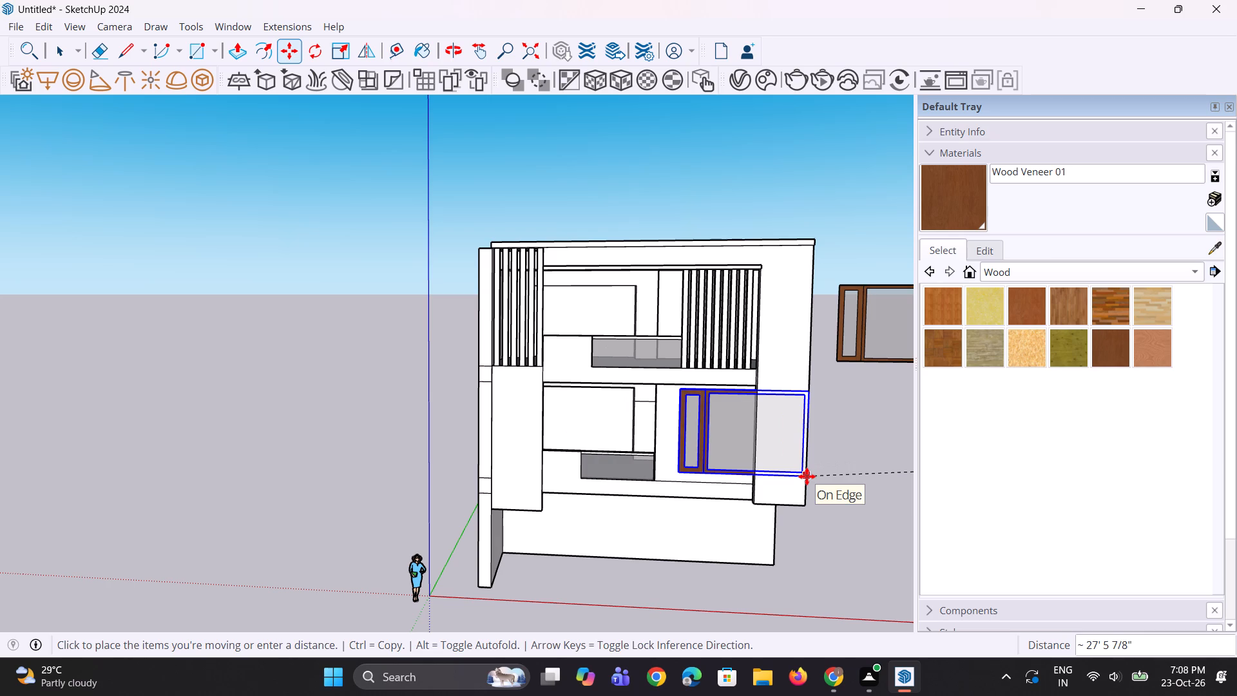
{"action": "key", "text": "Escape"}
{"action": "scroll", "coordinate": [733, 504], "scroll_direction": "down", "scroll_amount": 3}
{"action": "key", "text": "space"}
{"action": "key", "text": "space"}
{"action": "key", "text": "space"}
Examine the recessed window openings behind both balconies and the overall front elevation beside the separate window panels.
{"action": "scroll", "coordinate": [726, 488], "scroll_direction": "up", "scroll_amount": 11}
{"action": "scroll", "coordinate": [615, 460], "scroll_direction": "up", "scroll_amount": 5}
{"action": "middle_click_drag", "start_coordinate": [593, 427], "coordinate": [675, 487]}
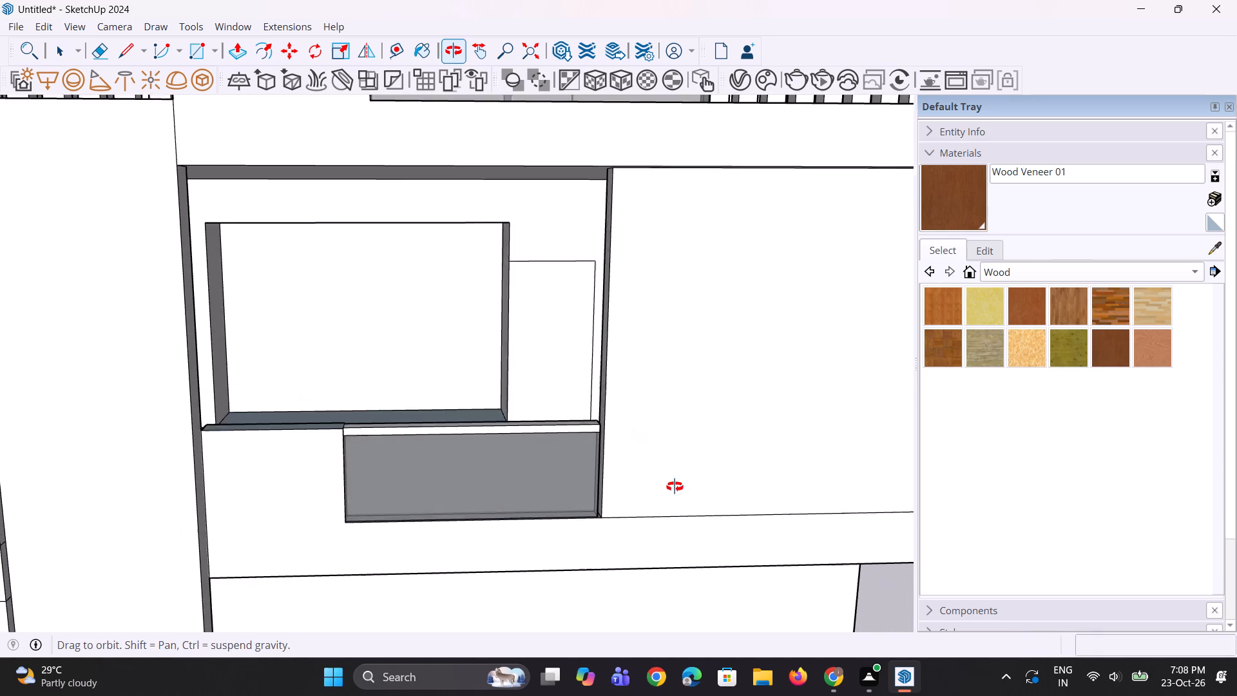
{"action": "middle_click_drag", "start_coordinate": [675, 487], "coordinate": [675, 487]}
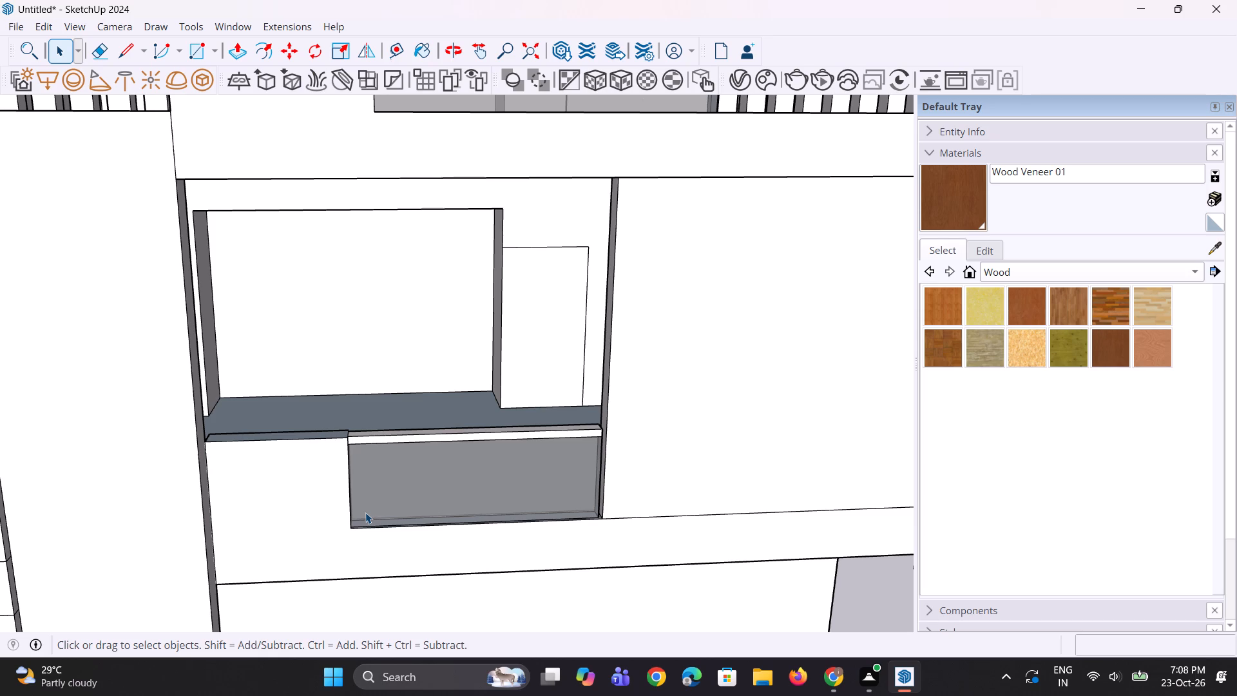
{"action": "scroll", "coordinate": [388, 507], "scroll_direction": "down", "scroll_amount": 6}
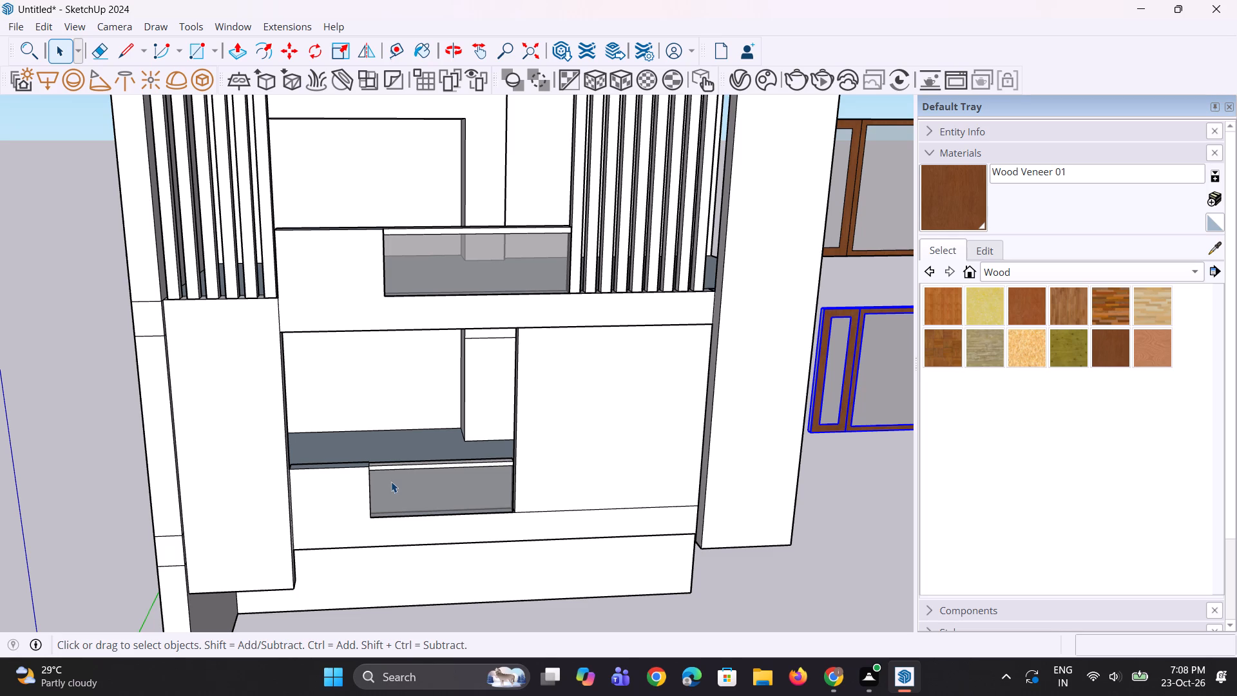
{"action": "scroll", "coordinate": [385, 478], "scroll_direction": "down", "scroll_amount": 4}
{"action": "middle_click_drag", "start_coordinate": [444, 484], "coordinate": [383, 421]}
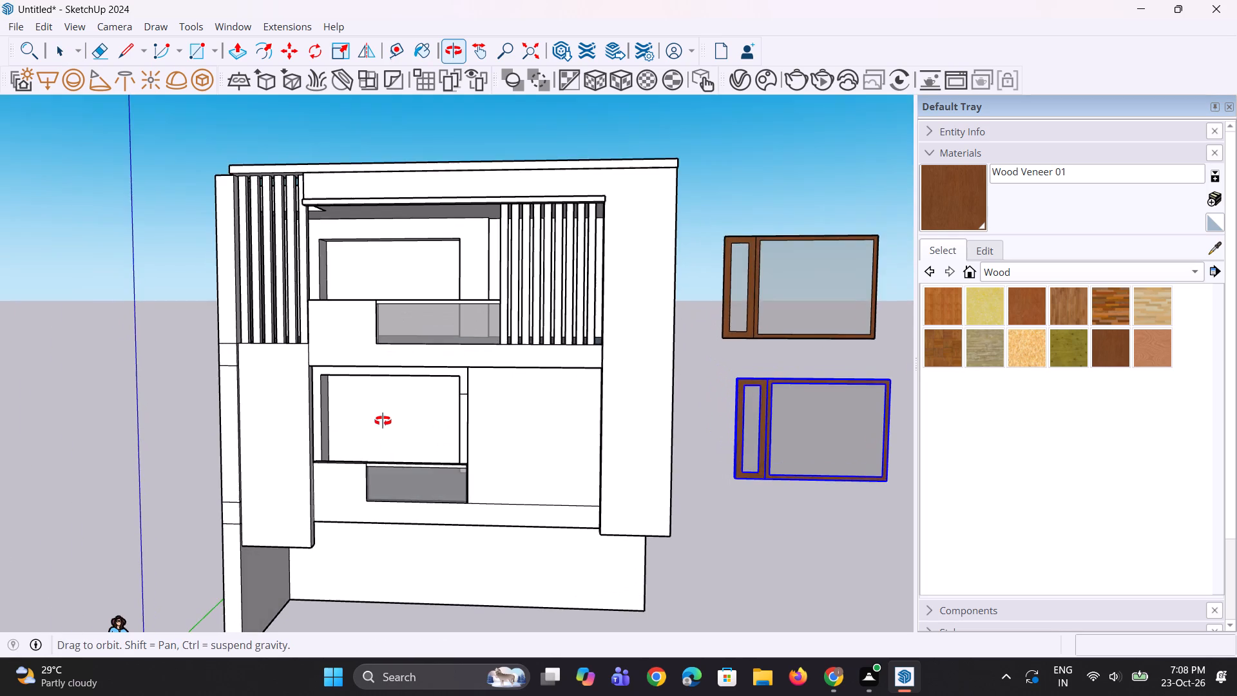
{"action": "middle_click_drag", "start_coordinate": [383, 421], "coordinate": [391, 466]}
{"action": "scroll", "coordinate": [391, 466], "scroll_direction": "down", "scroll_amount": 2}
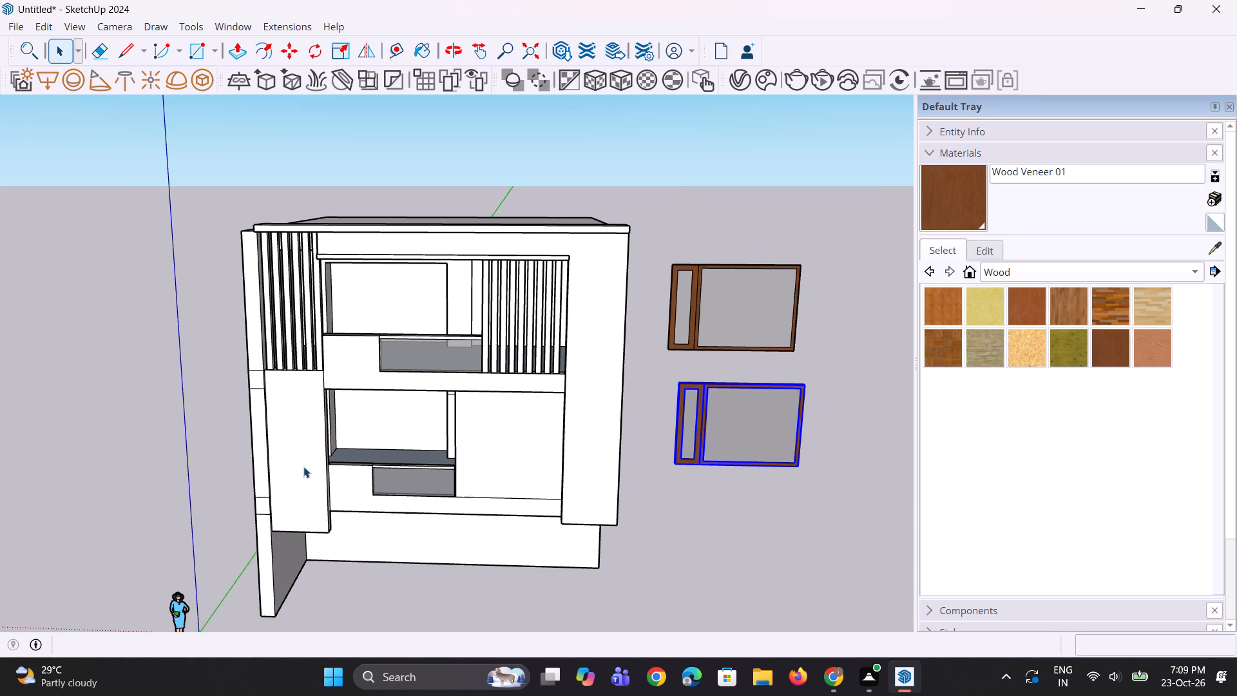
{"action": "scroll", "coordinate": [350, 374], "scroll_direction": "up", "scroll_amount": 1}
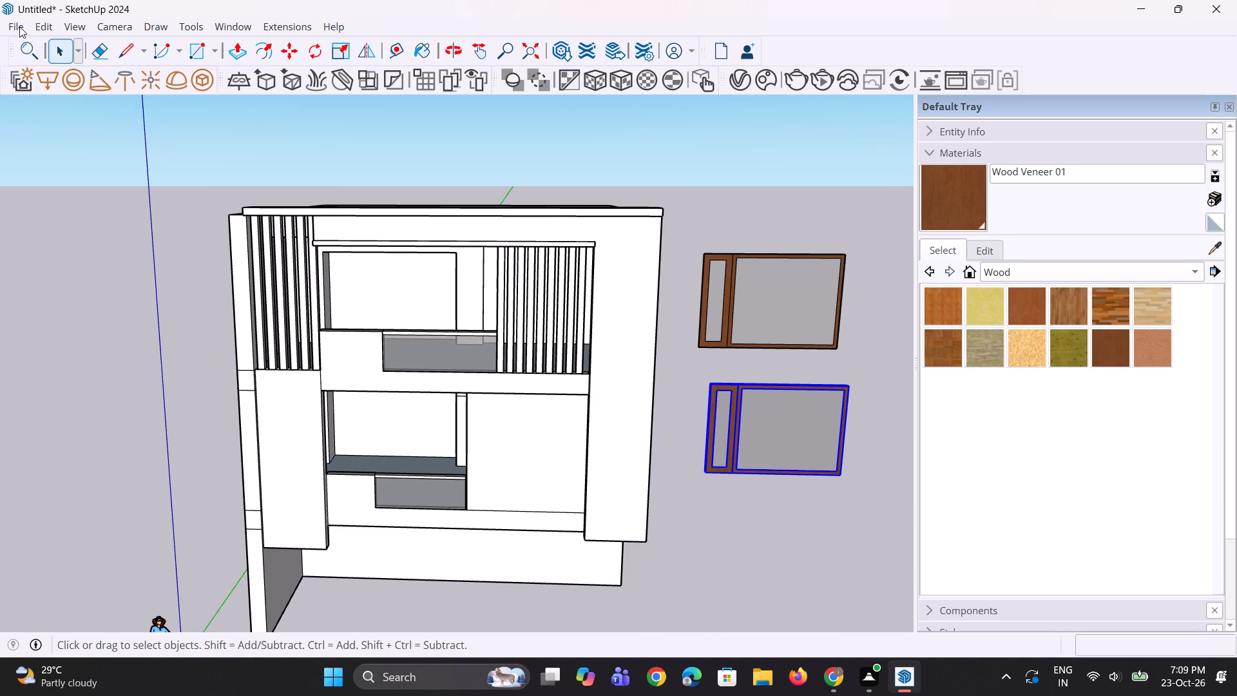
Import the curtain model rem (1) from the Downloads folder and place it beside the building near the window panels.
{"action": "left_click", "coordinate": [19, 26]}
{"action": "left_click", "coordinate": [63, 253]}
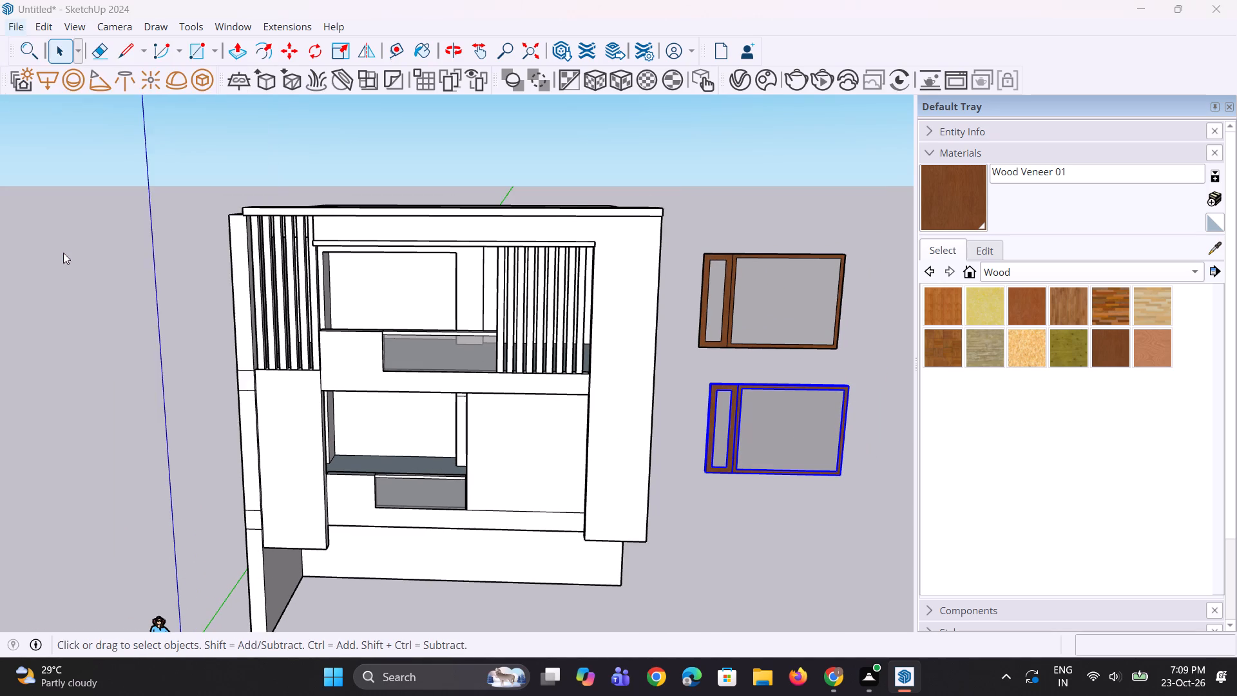
{"action": "left_click", "coordinate": [87, 224]}
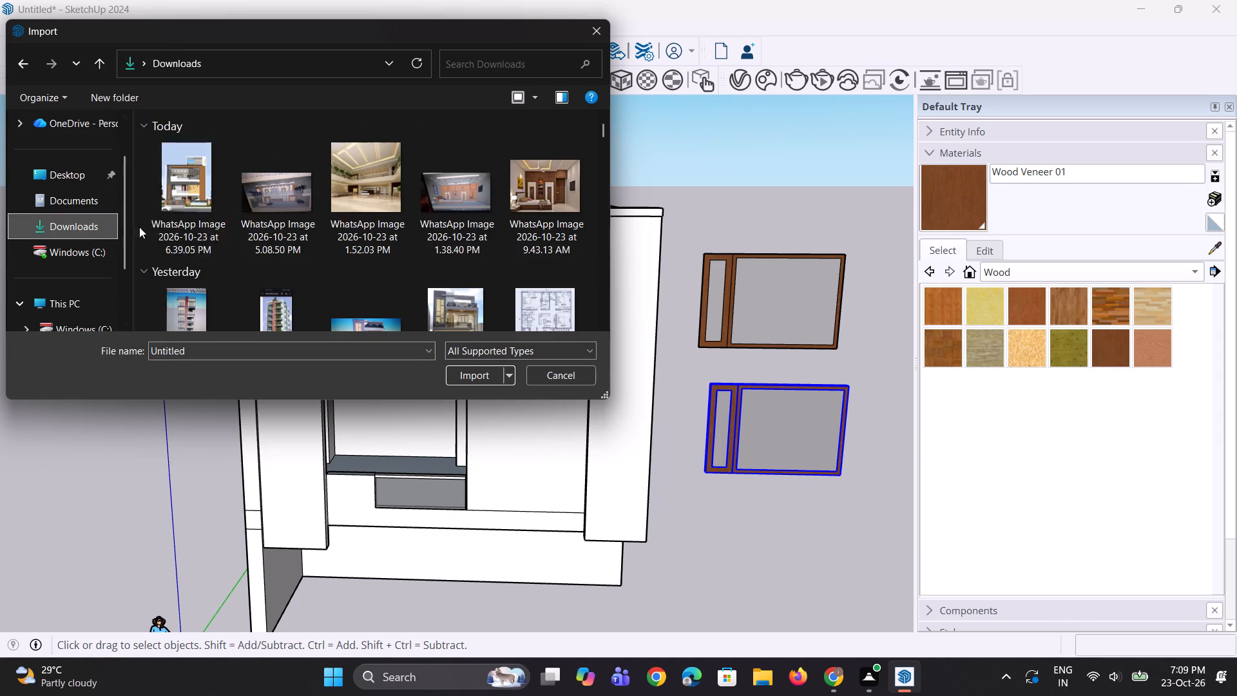
{"action": "scroll", "coordinate": [355, 114], "scroll_direction": "down", "scroll_amount": 9}
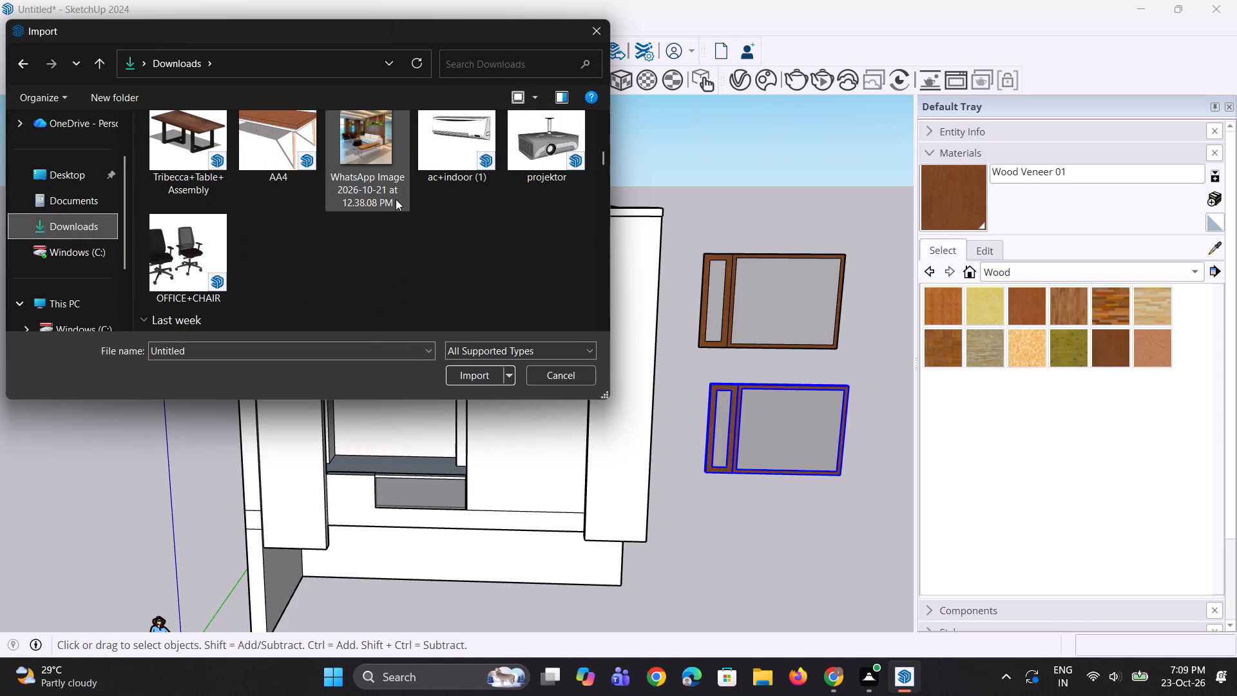
{"action": "scroll", "coordinate": [396, 199], "scroll_direction": "down", "scroll_amount": 8}
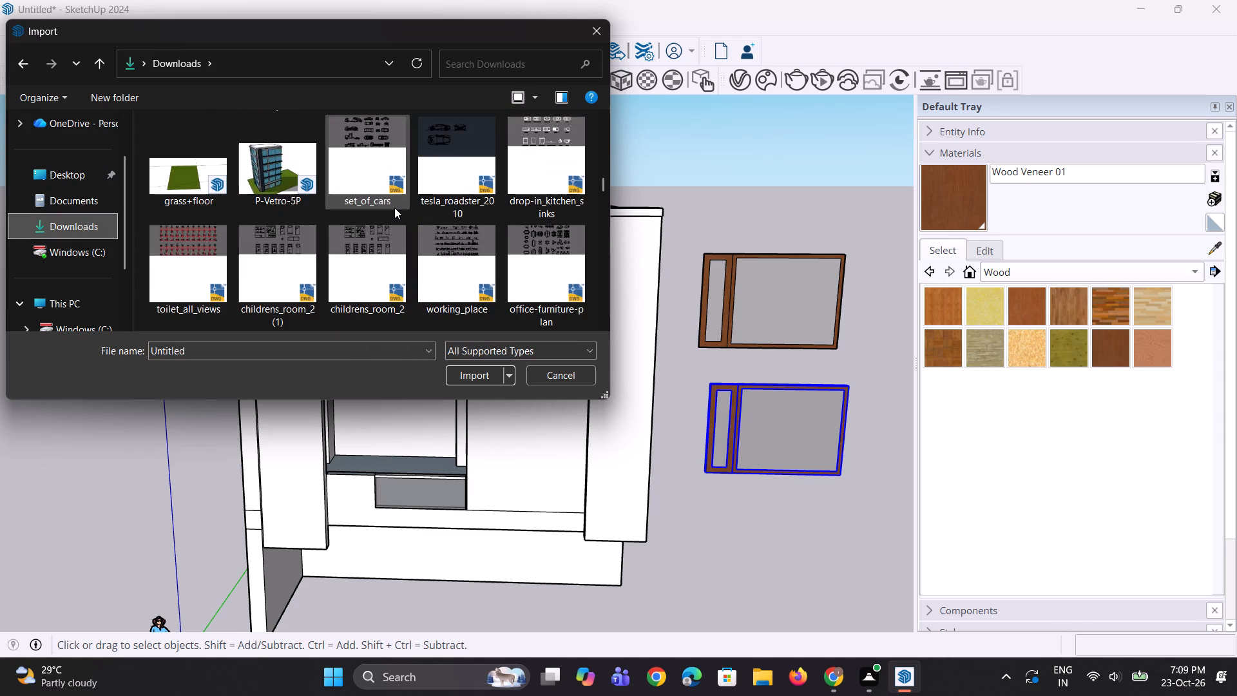
{"action": "scroll", "coordinate": [394, 208], "scroll_direction": "down", "scroll_amount": 2}
{"action": "left_click_drag", "start_coordinate": [276, 149], "coordinate": [707, 525]}
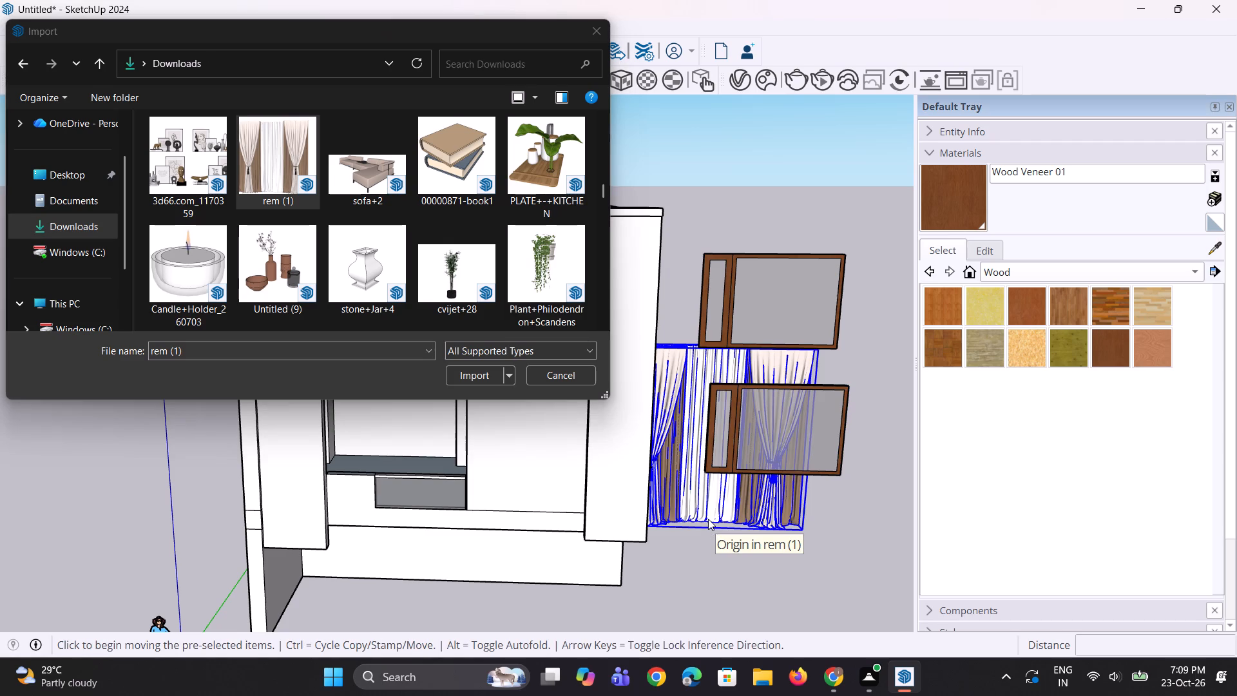
{"action": "scroll", "coordinate": [708, 519], "scroll_direction": "down", "scroll_amount": 1}
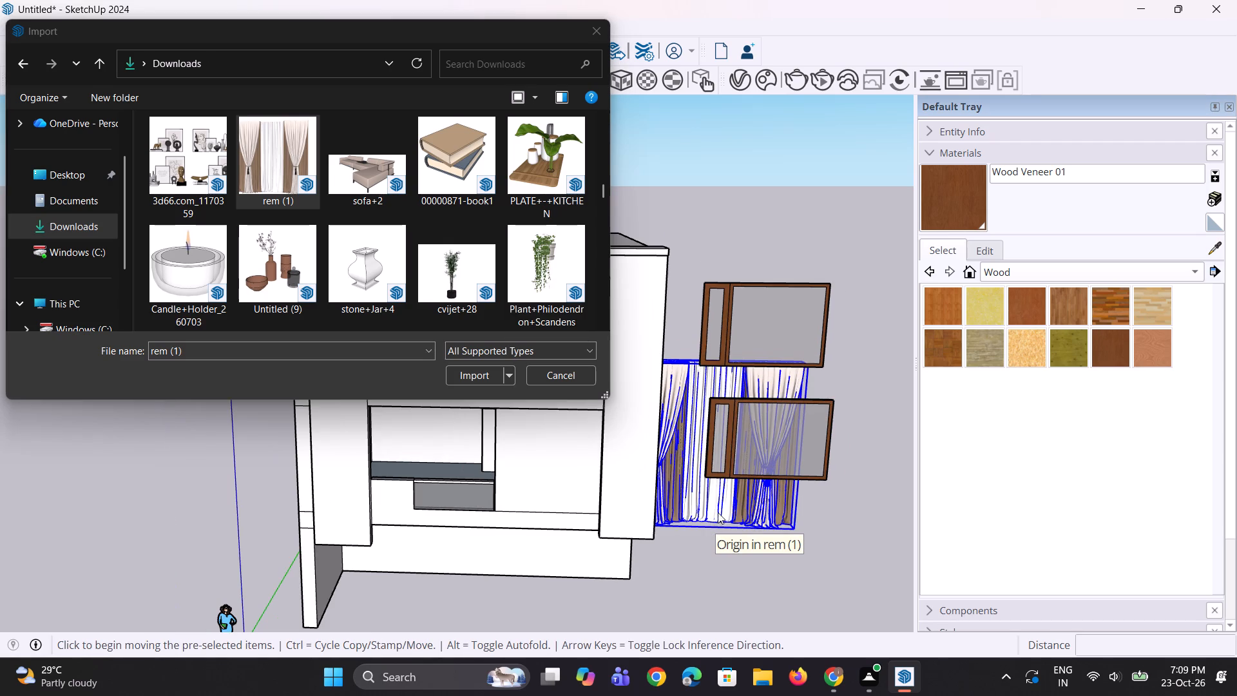
{"action": "scroll", "coordinate": [722, 506], "scroll_direction": "up", "scroll_amount": 2}
{"action": "left_click", "coordinate": [602, 36]}
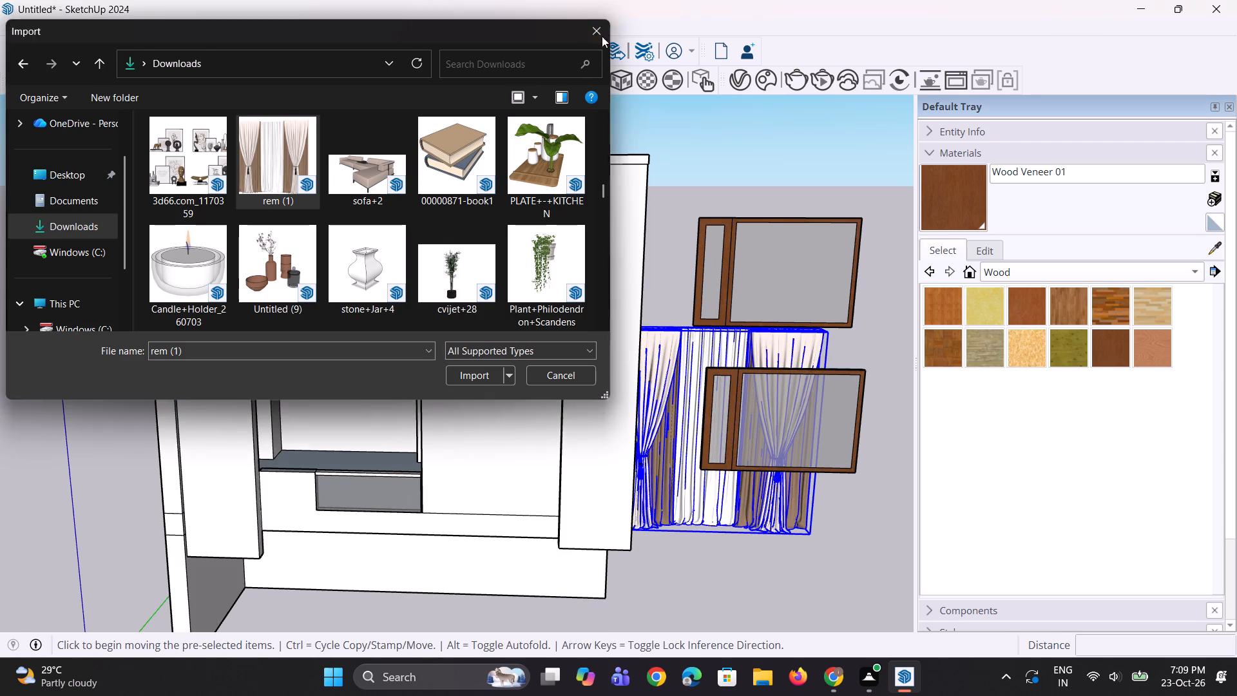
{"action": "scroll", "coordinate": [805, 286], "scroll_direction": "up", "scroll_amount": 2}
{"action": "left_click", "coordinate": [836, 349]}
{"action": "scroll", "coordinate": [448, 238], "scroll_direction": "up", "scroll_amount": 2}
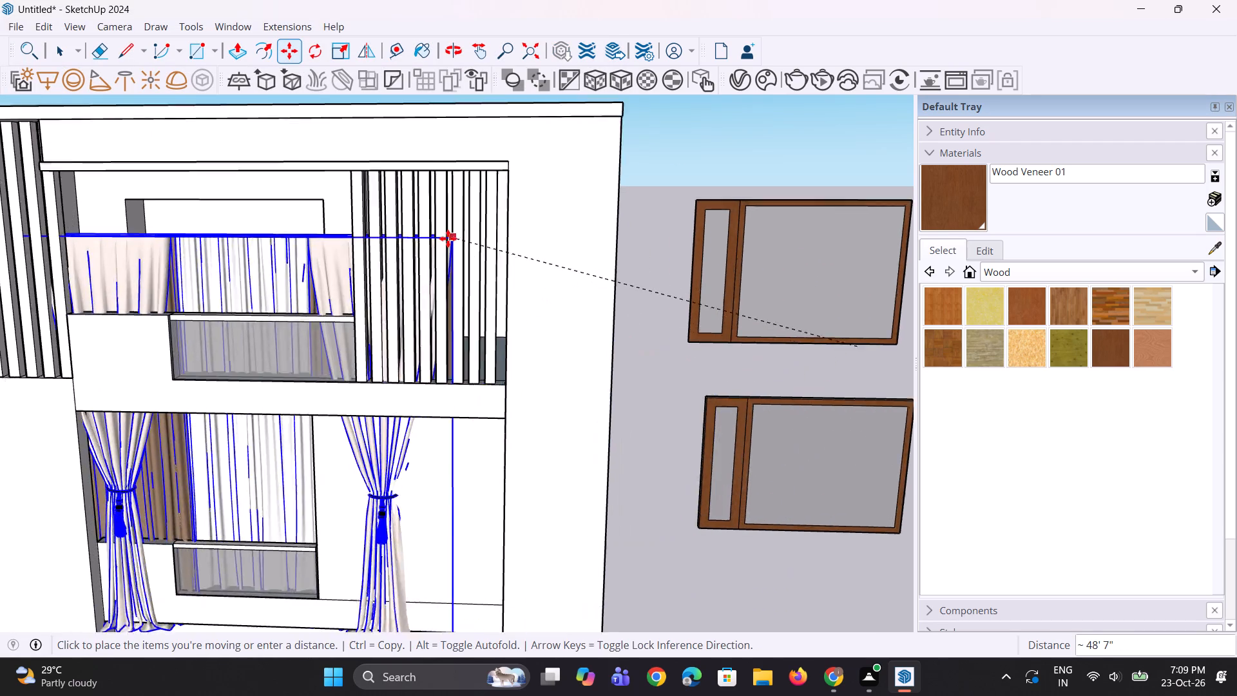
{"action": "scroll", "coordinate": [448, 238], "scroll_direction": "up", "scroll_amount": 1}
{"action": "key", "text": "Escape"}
Scale the imported curtain down uniformly to about 0.51.
{"action": "scroll", "coordinate": [694, 258], "scroll_direction": "down", "scroll_amount": 3}
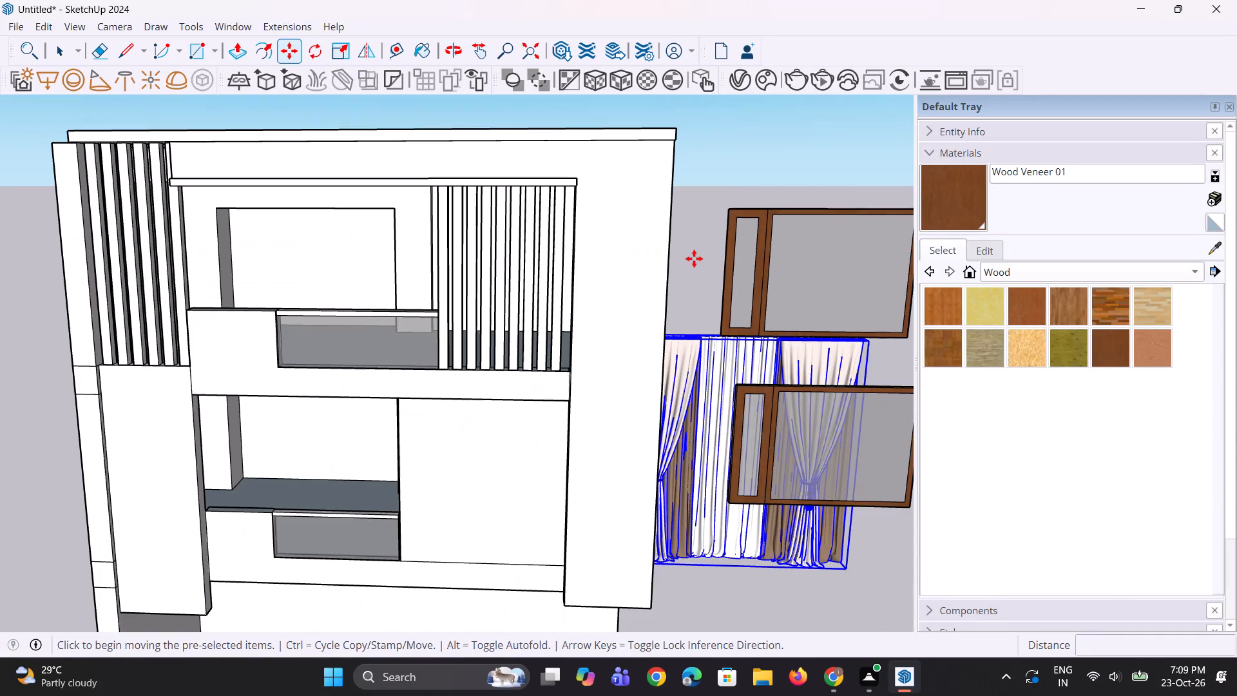
{"action": "key", "text": "s"}
{"action": "middle_click_drag", "start_coordinate": [678, 329], "coordinate": [578, 295]}
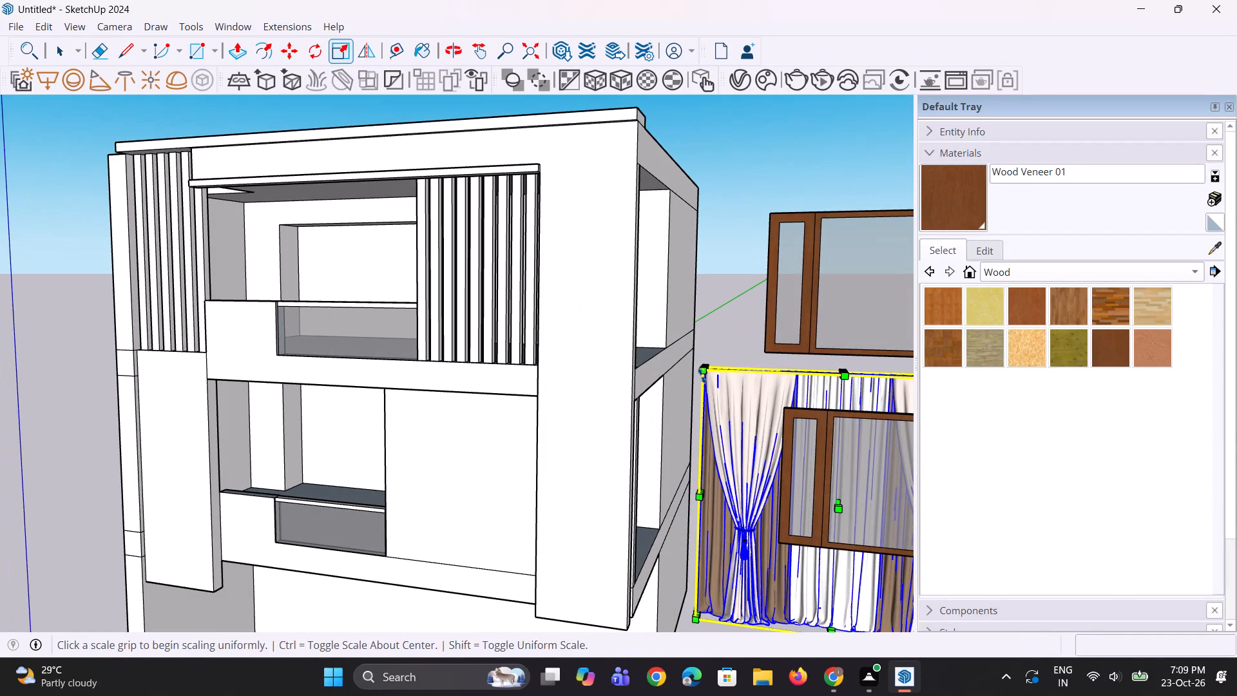
{"action": "left_click", "coordinate": [702, 376]}
{"action": "left_click", "coordinate": [831, 505]}
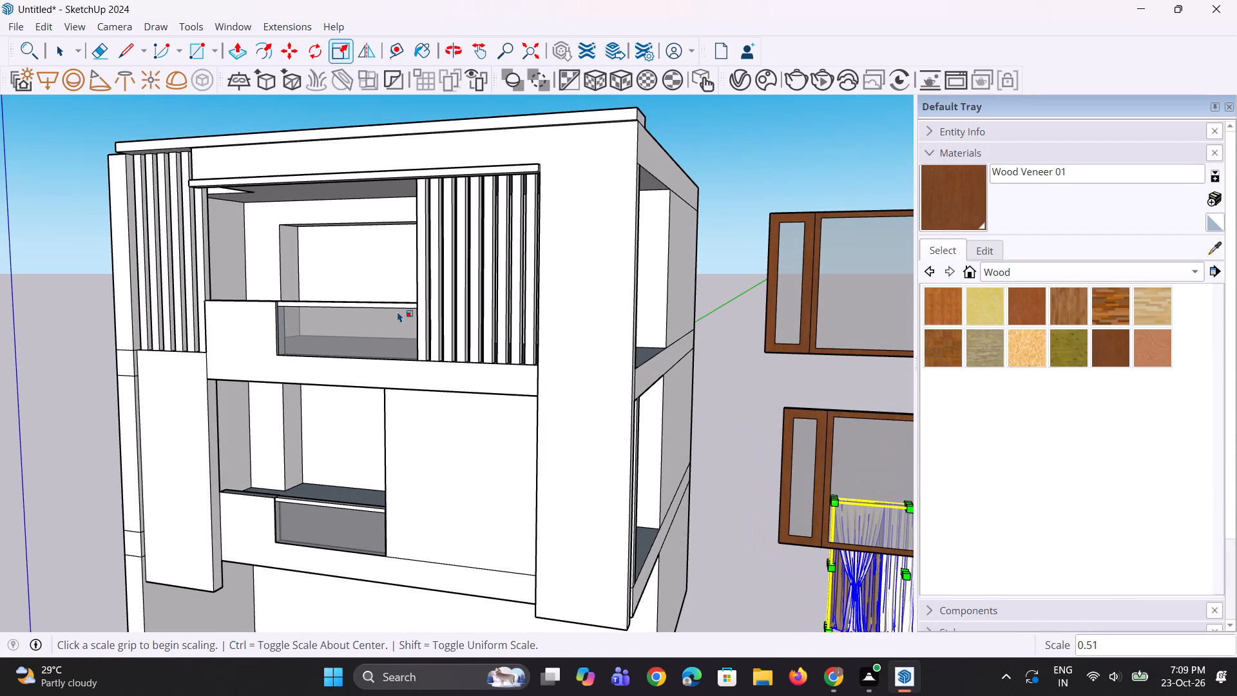
Move the scaled curtain into the upper balcony's recessed window opening, aligning its upper corner with the opening's upper corner.
{"action": "scroll", "coordinate": [388, 311], "scroll_direction": "down", "scroll_amount": 5}
{"action": "middle_click_drag", "start_coordinate": [407, 376], "coordinate": [420, 383]}
{"action": "key", "text": "m"}
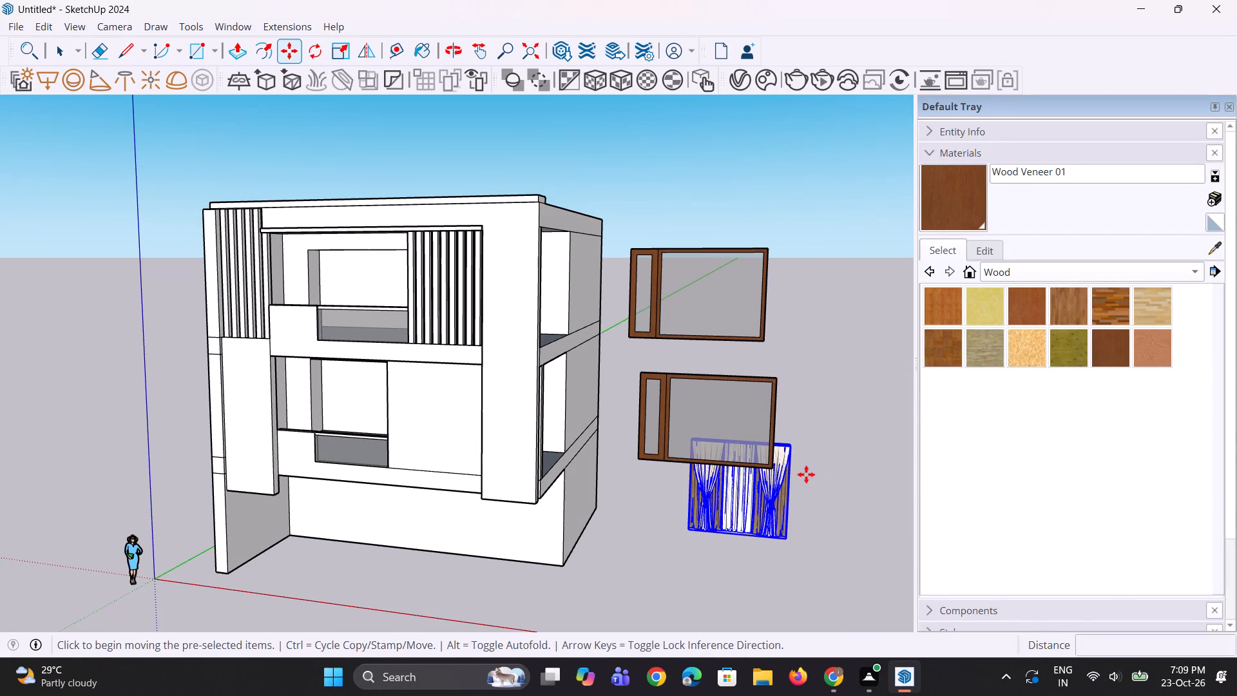
{"action": "left_click", "coordinate": [801, 447]}
{"action": "scroll", "coordinate": [394, 349], "scroll_direction": "up", "scroll_amount": 3}
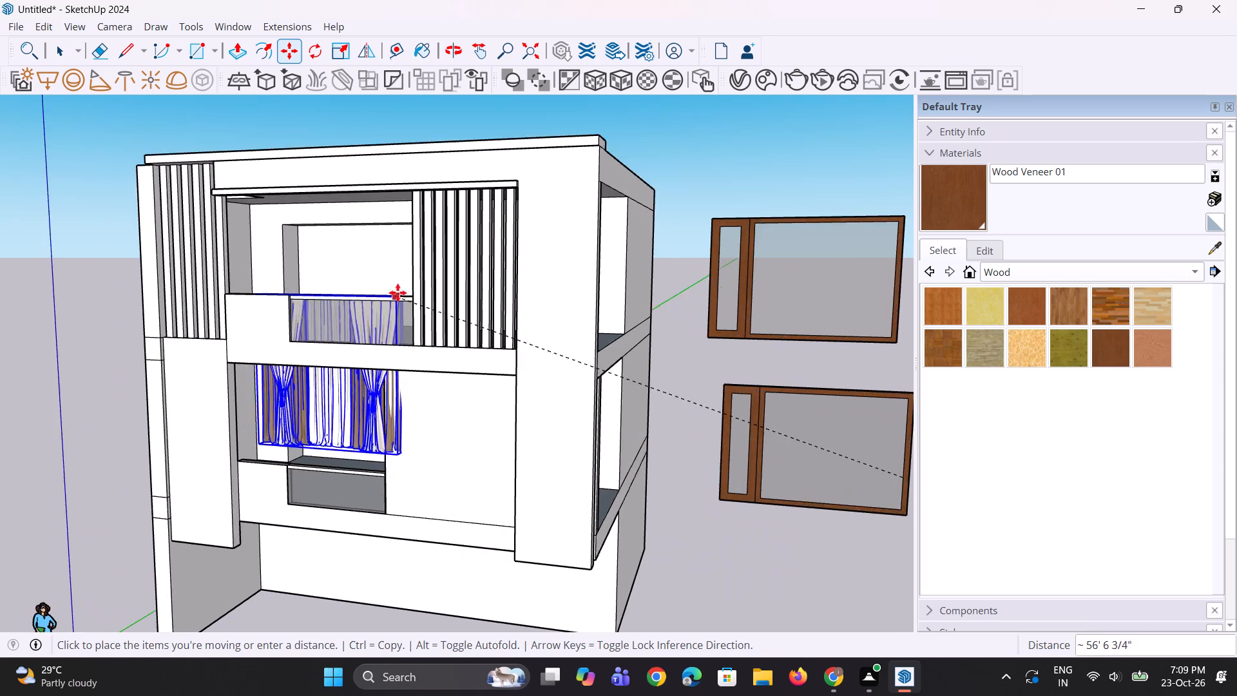
{"action": "scroll", "coordinate": [398, 285], "scroll_direction": "up", "scroll_amount": 2}
{"action": "scroll", "coordinate": [405, 232], "scroll_direction": "up", "scroll_amount": 1}
{"action": "middle_click_drag", "start_coordinate": [405, 227], "coordinate": [441, 337]}
{"action": "scroll", "coordinate": [418, 269], "scroll_direction": "up", "scroll_amount": 3}
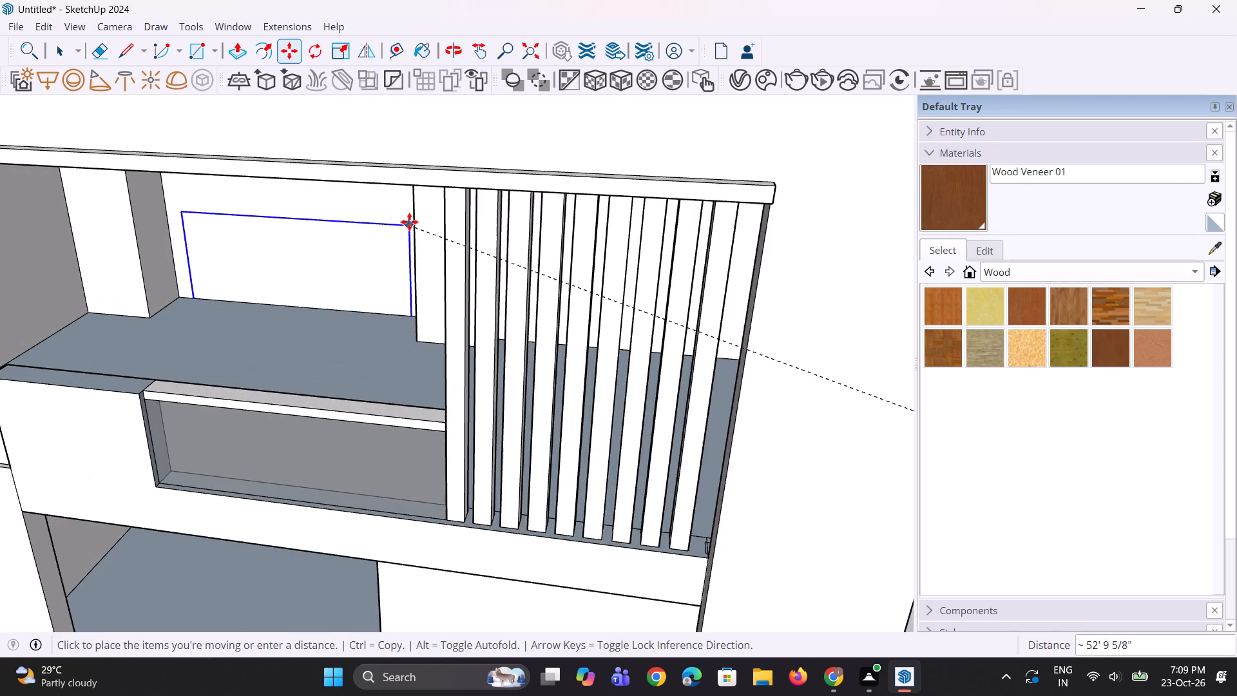
{"action": "middle_click_drag", "start_coordinate": [411, 217], "coordinate": [472, 104]}
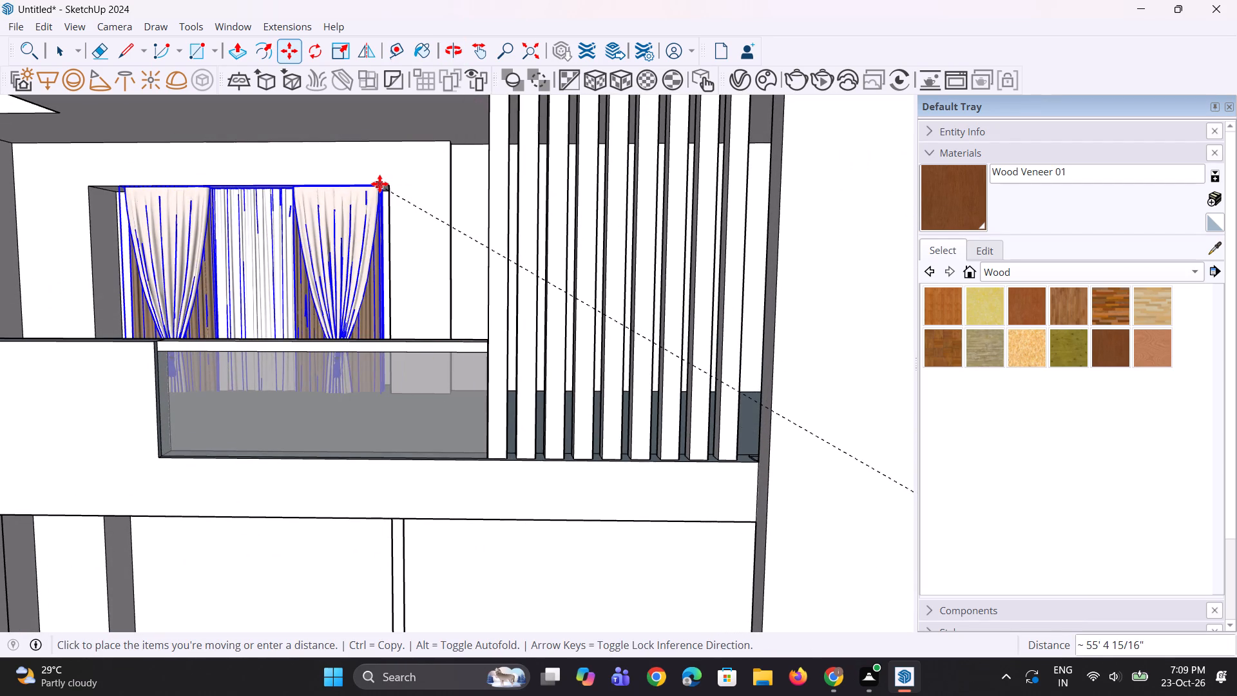
{"action": "left_click", "coordinate": [388, 185]}
Stretch the curtain's width along the red axis by about 1.14 so it spans the upper window opening.
{"action": "middle_click_drag", "start_coordinate": [394, 255], "coordinate": [432, 329]}
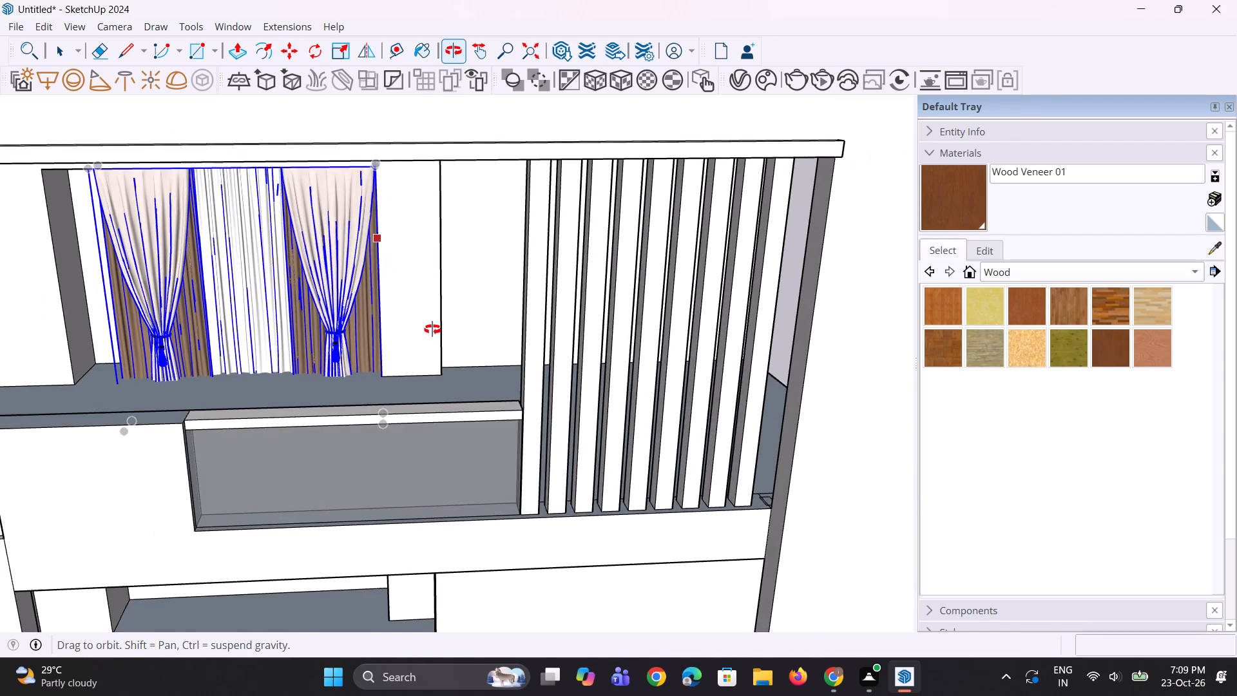
{"action": "middle_click_drag", "start_coordinate": [432, 329], "coordinate": [435, 327]}
{"action": "scroll", "coordinate": [169, 262], "scroll_direction": "up", "scroll_amount": 2}
{"action": "scroll", "coordinate": [196, 313], "scroll_direction": "down", "scroll_amount": 3}
{"action": "middle_click_drag", "start_coordinate": [71, 248], "coordinate": [99, 226]}
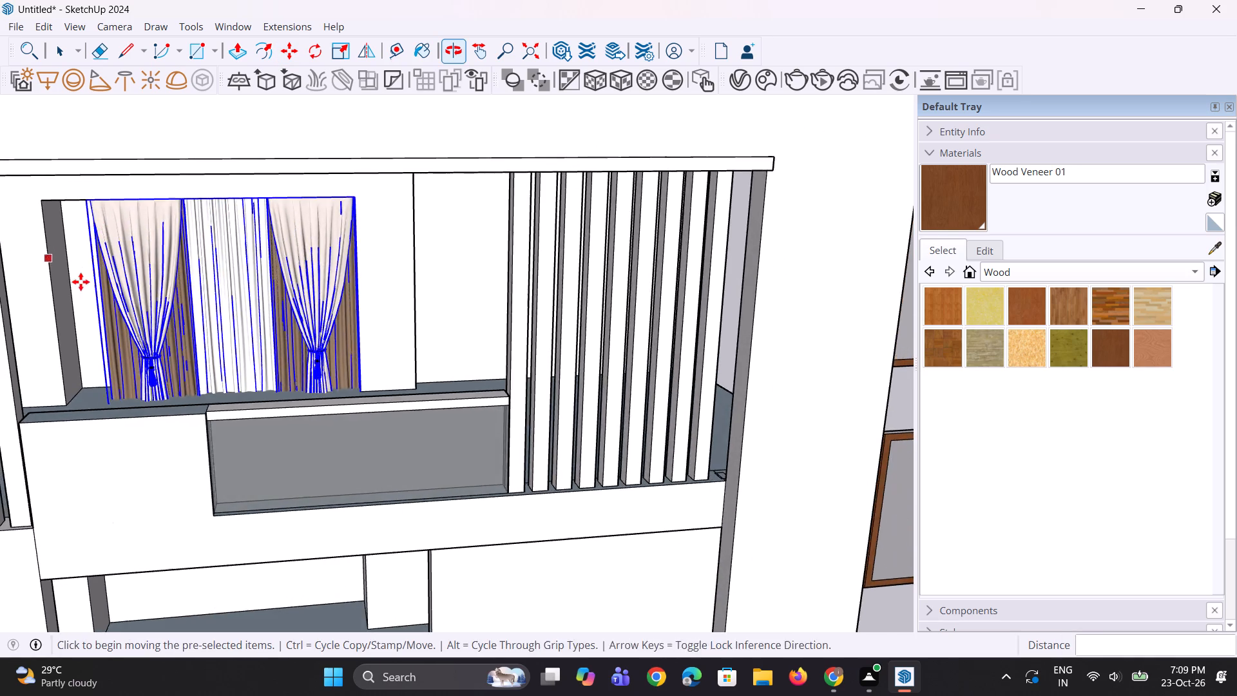
{"action": "scroll", "coordinate": [80, 285], "scroll_direction": "up", "scroll_amount": 9}
{"action": "key", "text": "s"}
{"action": "scroll", "coordinate": [102, 313], "scroll_direction": "up", "scroll_amount": 1}
{"action": "middle_click_drag", "start_coordinate": [105, 314], "coordinate": [189, 317]}
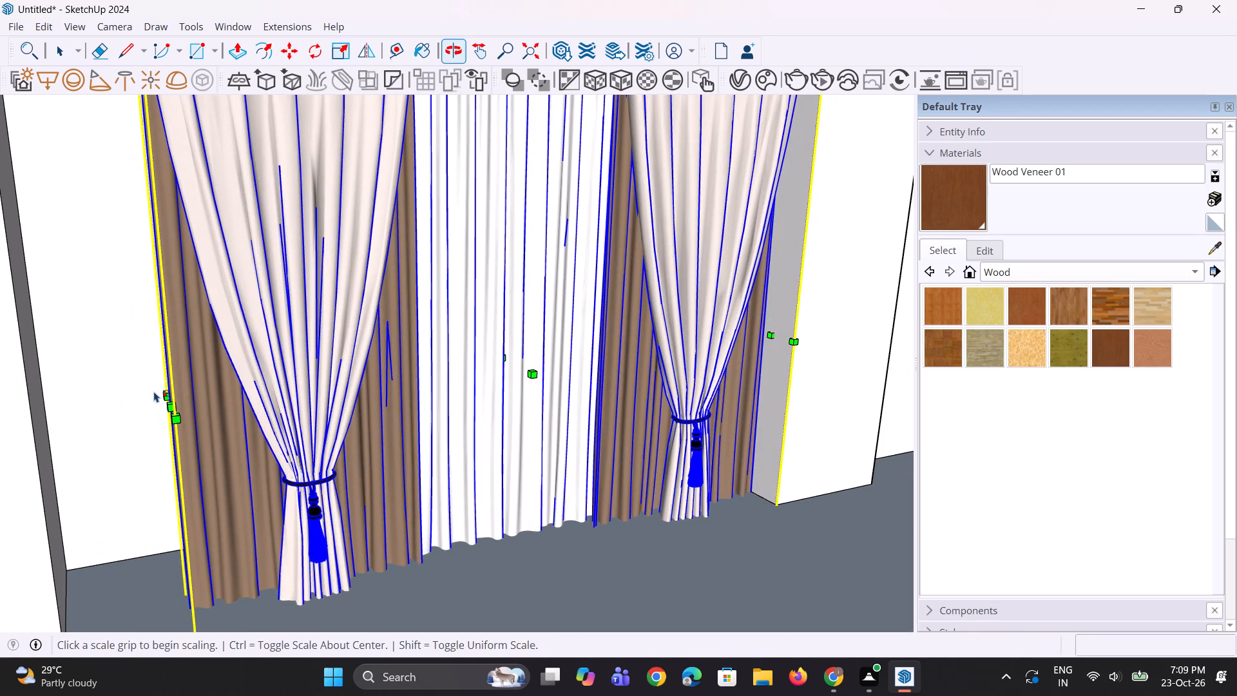
{"action": "left_click", "coordinate": [173, 408]}
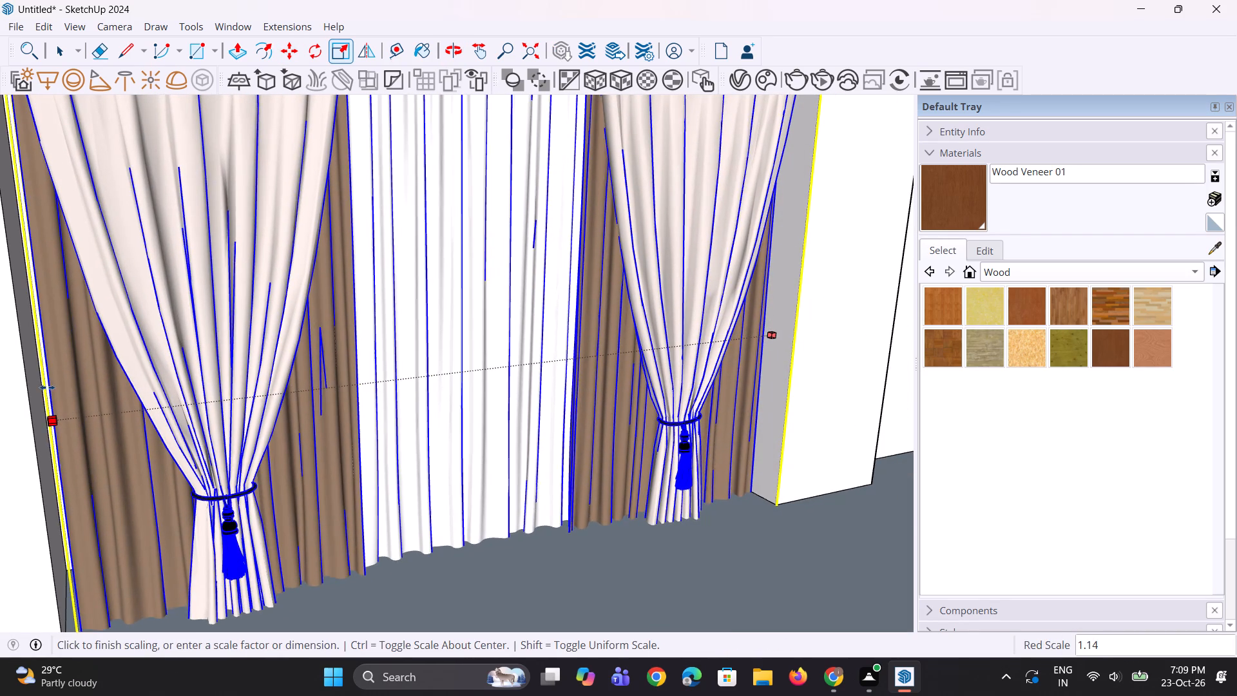
{"action": "left_click", "coordinate": [34, 388]}
Move the curtain about 1' 8" deeper into the upper window recess, picking its lower corner as the base point.
{"action": "scroll", "coordinate": [84, 407], "scroll_direction": "down", "scroll_amount": 5}
{"action": "middle_click_drag", "start_coordinate": [229, 421], "coordinate": [214, 412]}
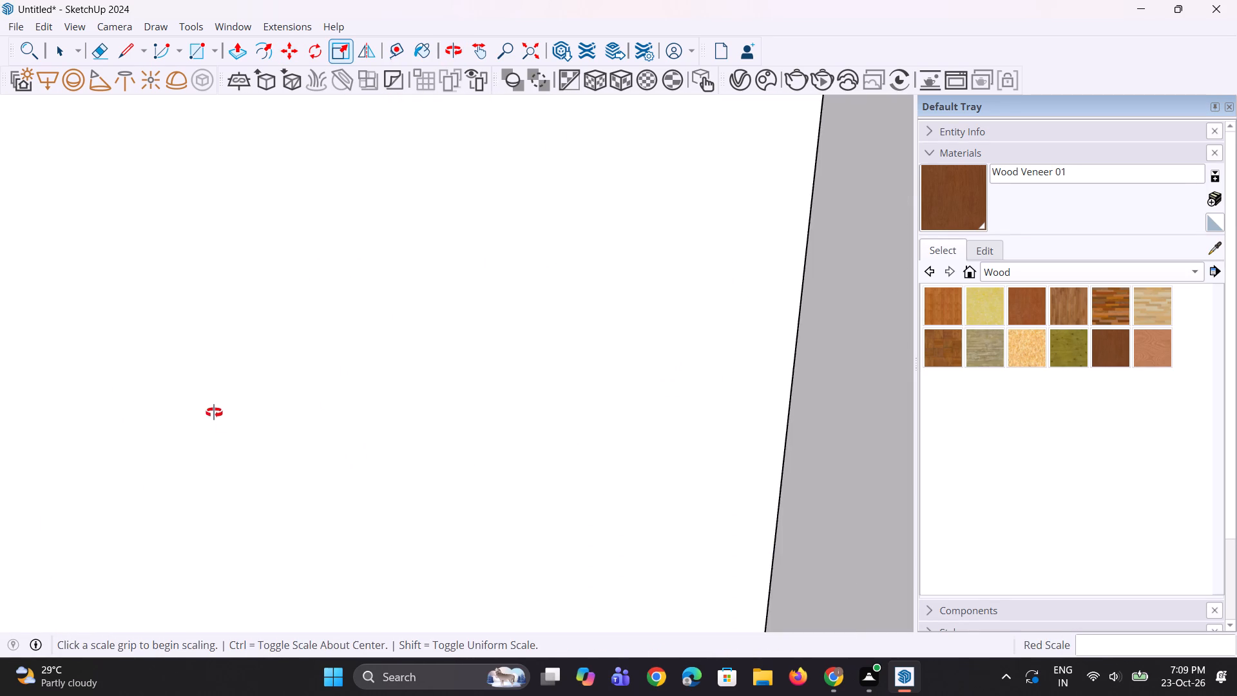
{"action": "middle_click_drag", "start_coordinate": [214, 412], "coordinate": [210, 411]}
{"action": "left_click", "coordinate": [524, 55]}
{"action": "scroll", "coordinate": [350, 208], "scroll_direction": "down", "scroll_amount": 4}
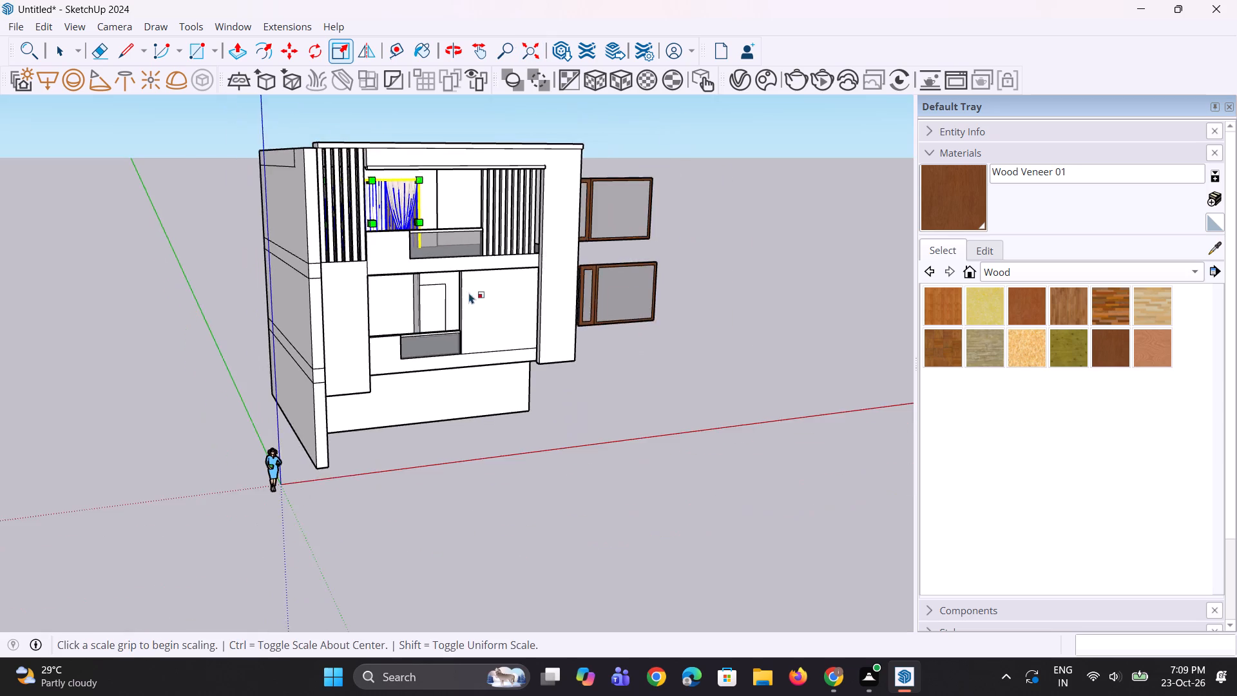
{"action": "middle_click_drag", "start_coordinate": [469, 293], "coordinate": [387, 328]}
{"action": "scroll", "coordinate": [464, 195], "scroll_direction": "up", "scroll_amount": 11}
{"action": "key", "text": "space"}
{"action": "key", "text": "m"}
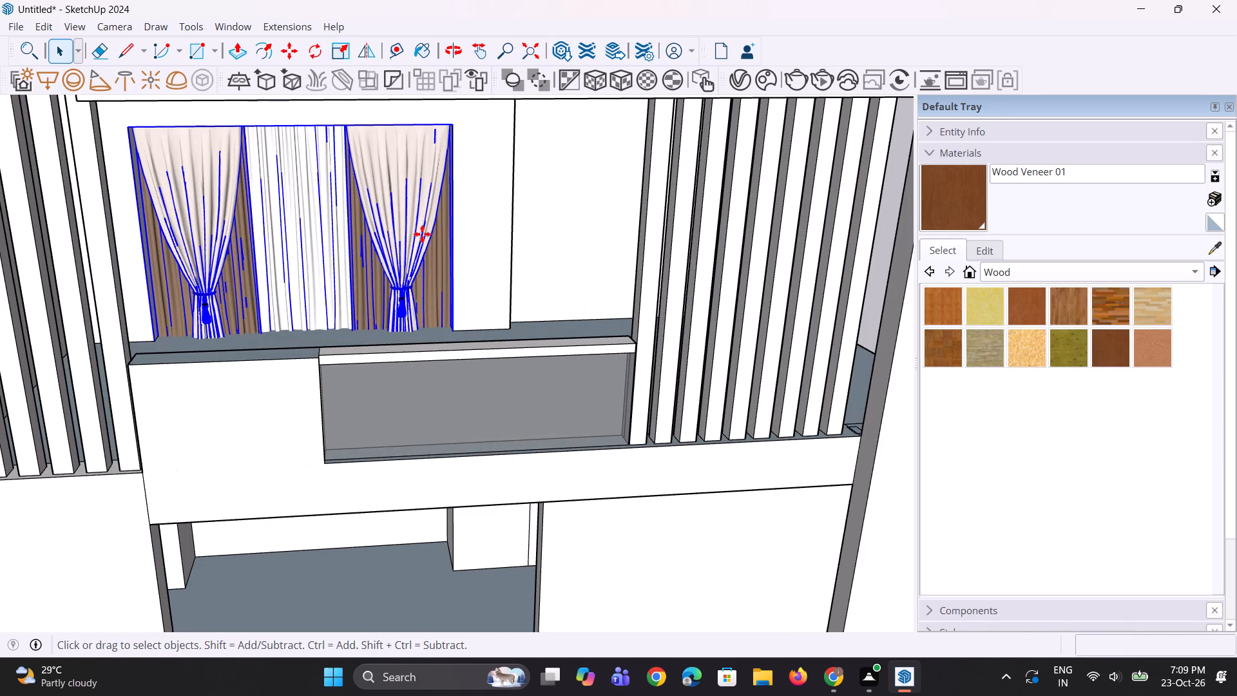
{"action": "scroll", "coordinate": [415, 286], "scroll_direction": "up", "scroll_amount": 5}
{"action": "left_click", "coordinate": [457, 341]}
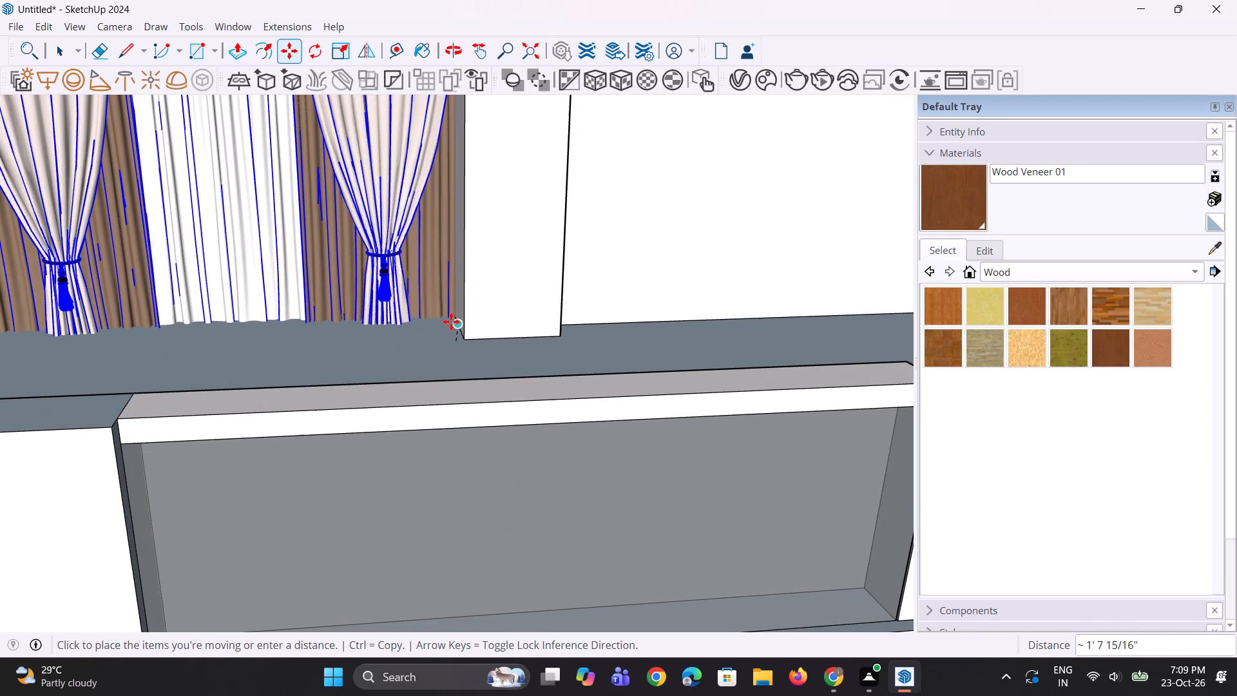
{"action": "left_click", "coordinate": [451, 321]}
{"action": "scroll", "coordinate": [429, 354], "scroll_direction": "down", "scroll_amount": 5}
{"action": "middle_click_drag", "start_coordinate": [429, 354], "coordinate": [410, 325]}
{"action": "key", "text": "space"}
Copy the upper curtain about 14' straight down into the lower balcony's recessed window opening.
{"action": "scroll", "coordinate": [376, 325], "scroll_direction": "down", "scroll_amount": 5}
{"action": "key", "text": "space"}
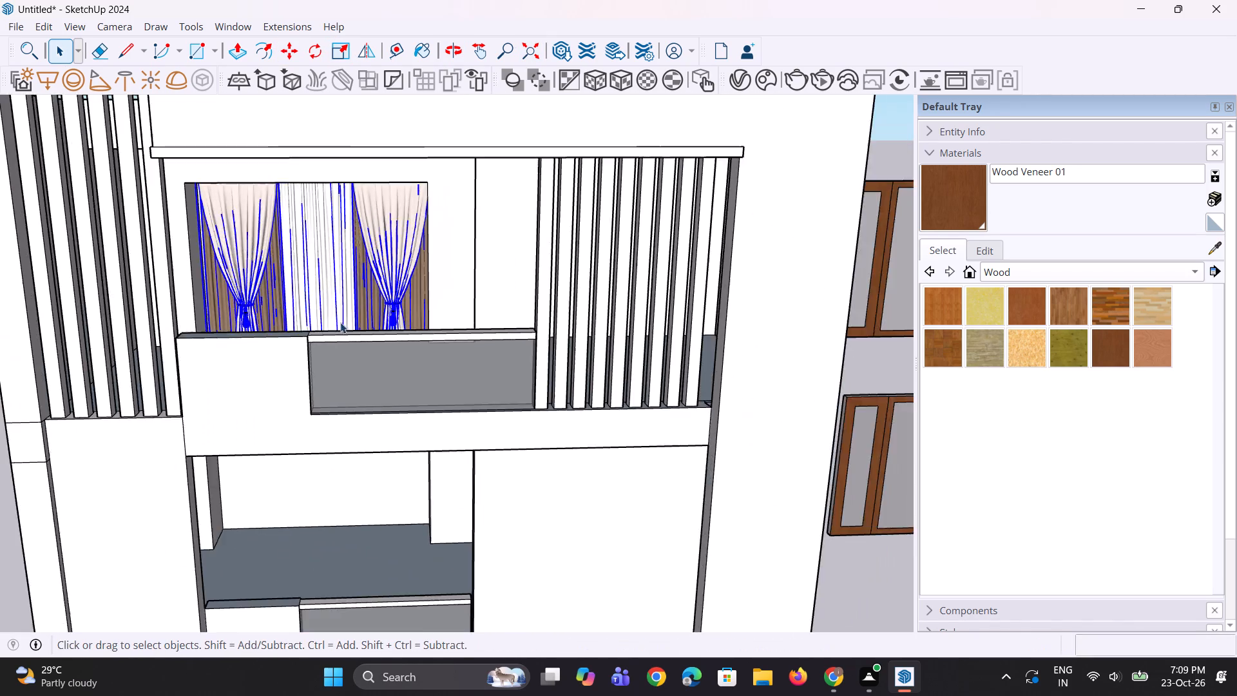
{"action": "scroll", "coordinate": [340, 322], "scroll_direction": "down", "scroll_amount": 5}
{"action": "key", "text": "space"}
{"action": "left_click", "coordinate": [349, 286]}
{"action": "key", "text": "m"}
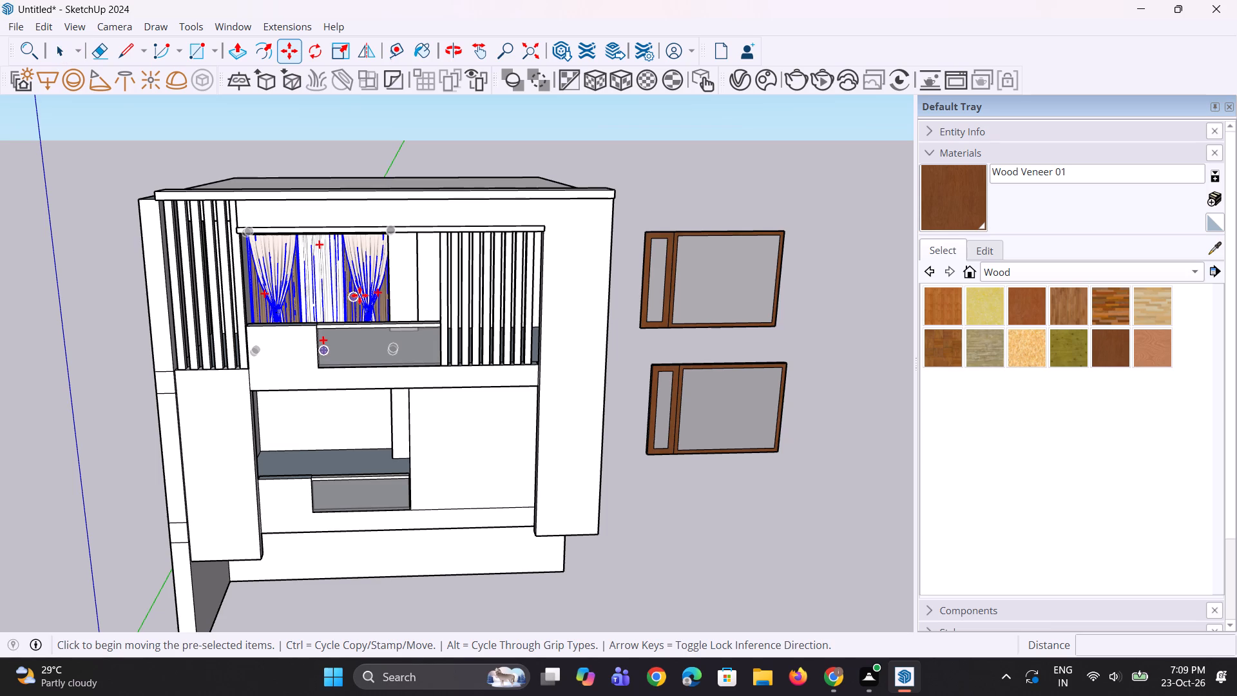
{"action": "left_click", "coordinate": [395, 242]}
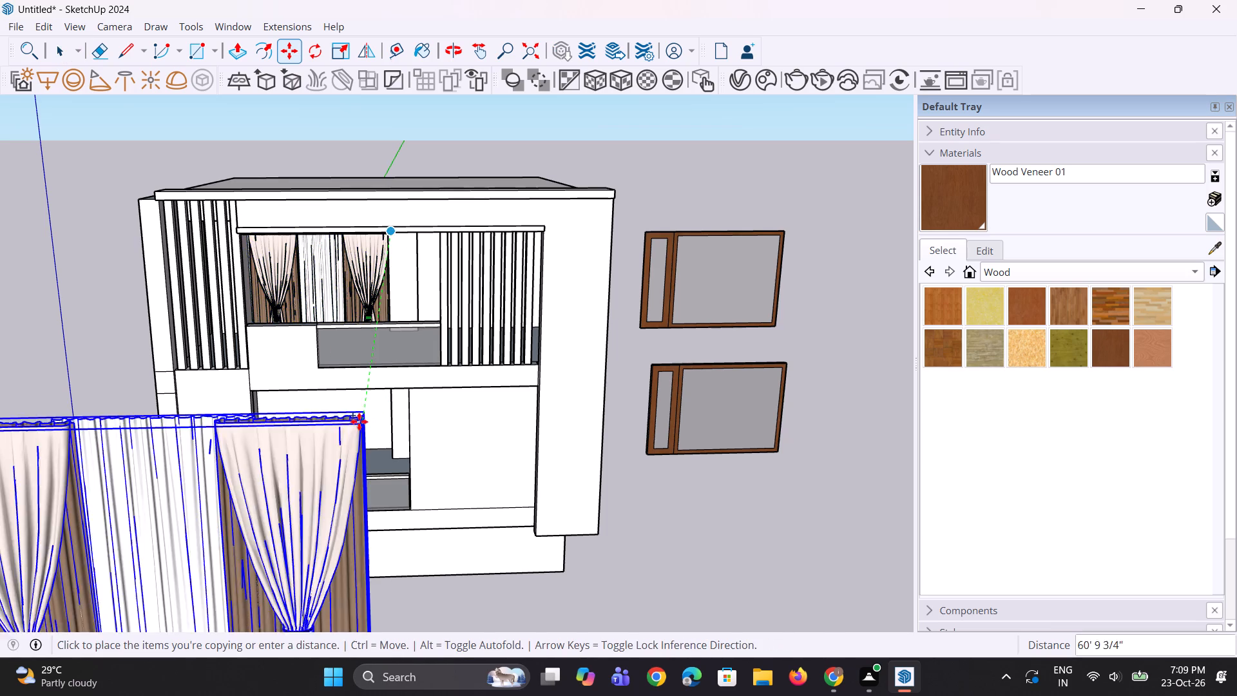
{"action": "scroll", "coordinate": [381, 401], "scroll_direction": "up", "scroll_amount": 7}
{"action": "middle_click_drag", "start_coordinate": [376, 388], "coordinate": [384, 394]}
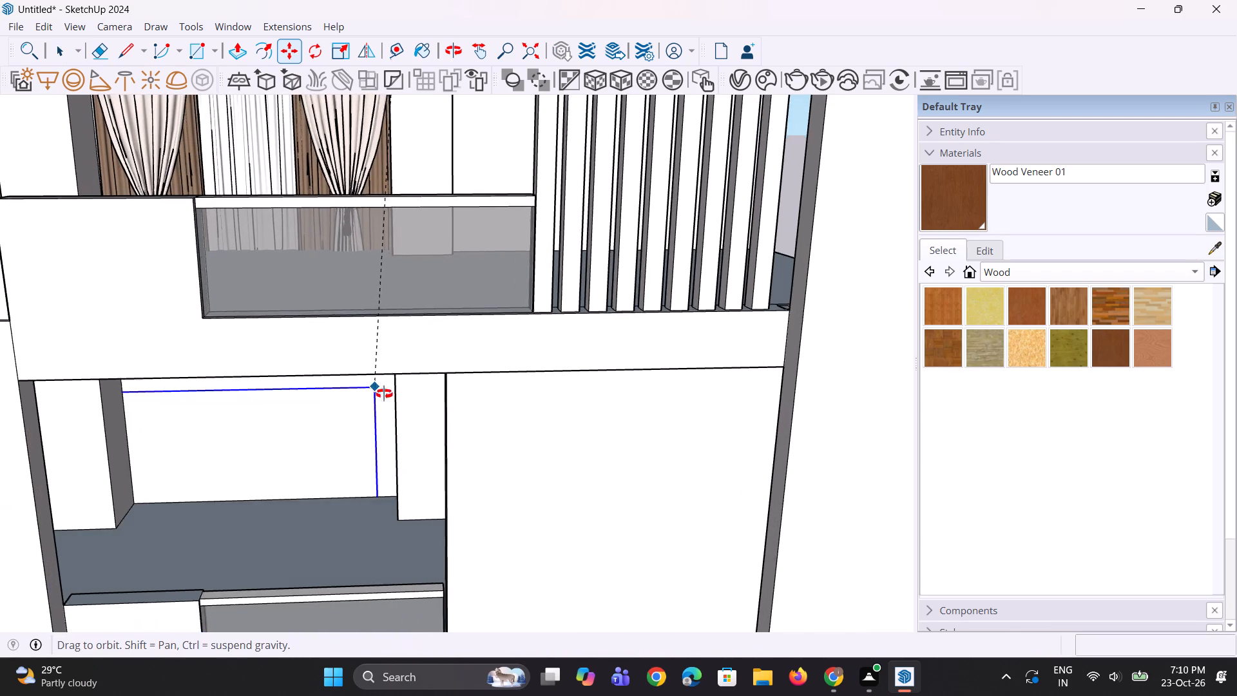
{"action": "middle_click_drag", "start_coordinate": [384, 394], "coordinate": [409, 340]}
{"action": "scroll", "coordinate": [394, 397], "scroll_direction": "up", "scroll_amount": 3}
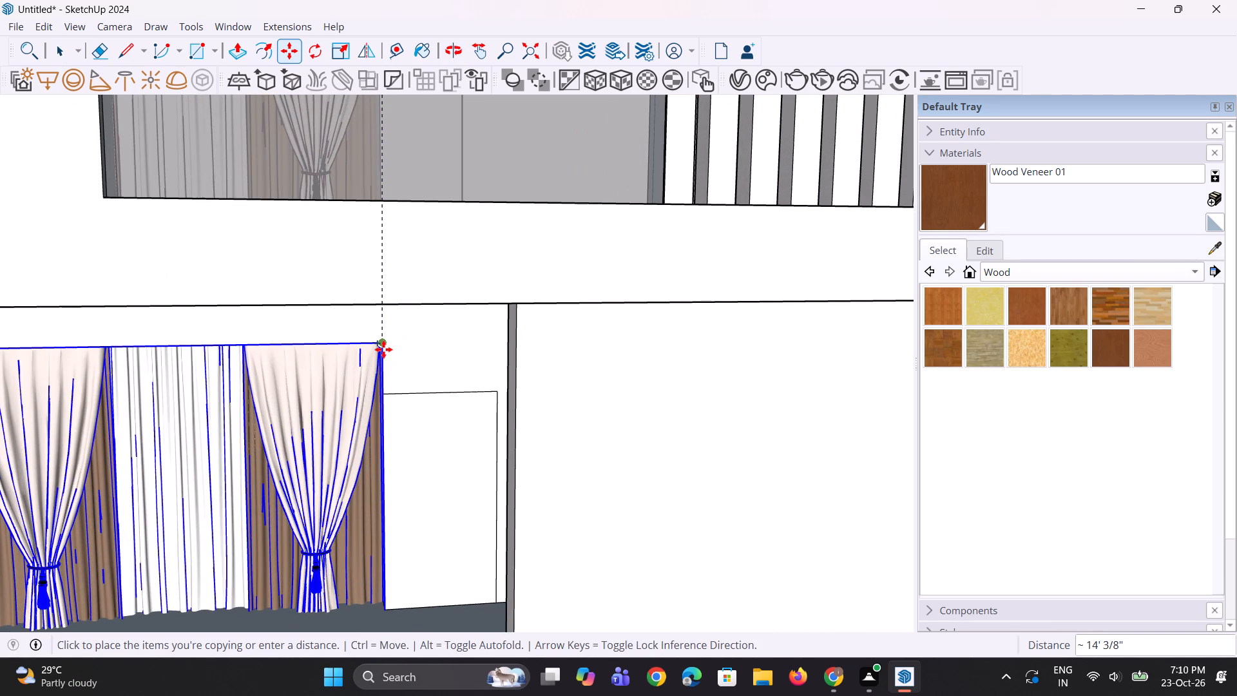
{"action": "left_click", "coordinate": [383, 349]}
{"action": "scroll", "coordinate": [333, 378], "scroll_direction": "down", "scroll_amount": 5}
{"action": "scroll", "coordinate": [330, 389], "scroll_direction": "up", "scroll_amount": 1}
{"action": "middle_click_drag", "start_coordinate": [329, 389], "coordinate": [279, 405]}
{"action": "key", "text": "space"}
{"action": "key", "text": "space"}
{"action": "scroll", "coordinate": [280, 398], "scroll_direction": "down", "scroll_amount": 10}
{"action": "key", "text": "space"}
{"action": "key", "text": "space"}
{"action": "left_click", "coordinate": [588, 366]}
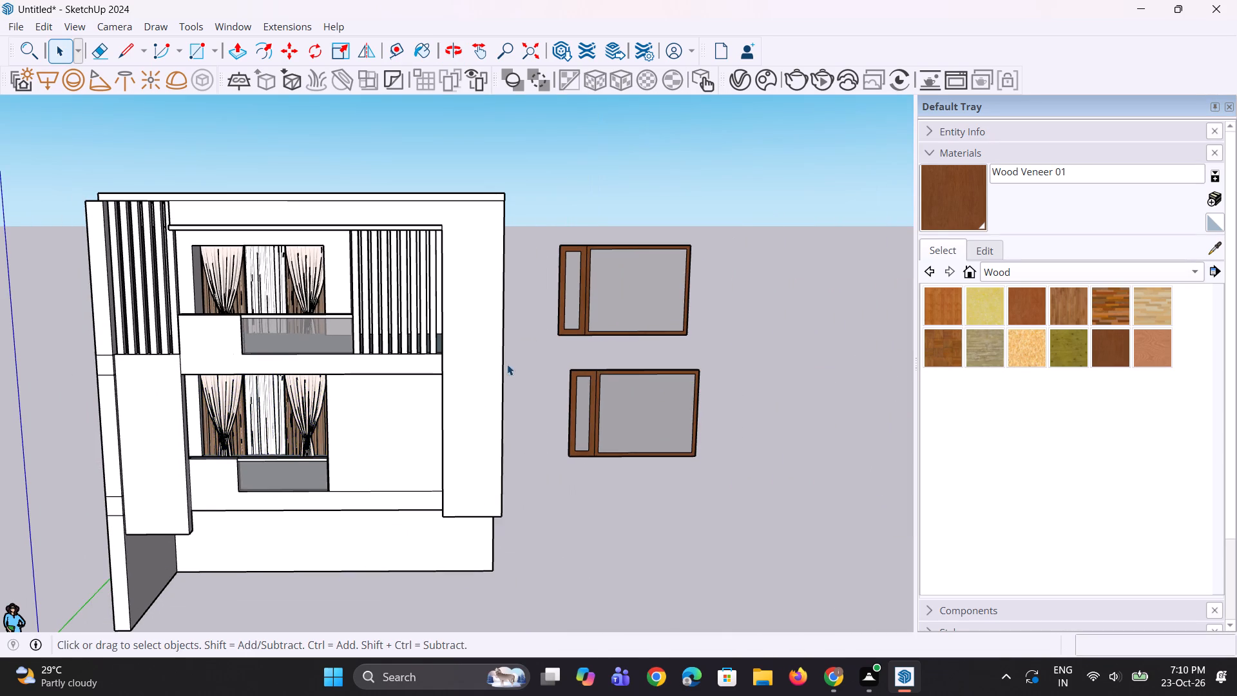
Move the lower wood-framed window panel by its bottom corner into the lower balcony opening, in front of the curtain.
{"action": "scroll", "coordinate": [552, 376], "scroll_direction": "up", "scroll_amount": 3}
{"action": "left_click", "coordinate": [590, 459]}
{"action": "scroll", "coordinate": [595, 481], "scroll_direction": "up", "scroll_amount": 2}
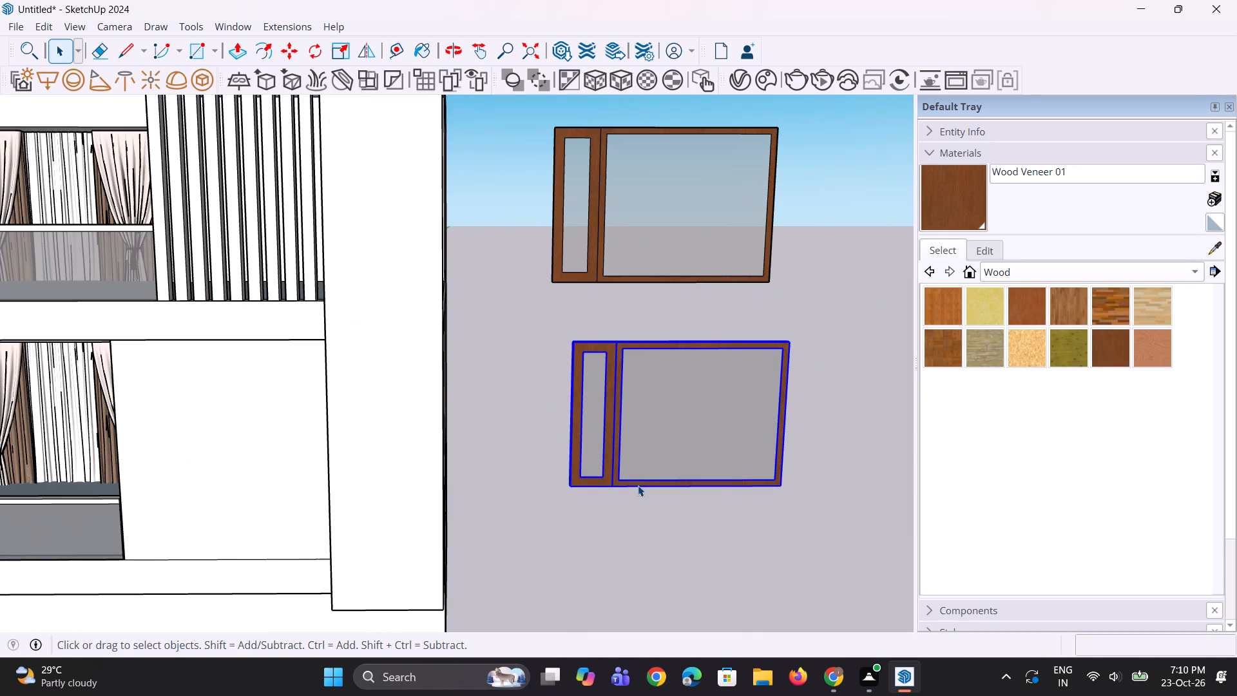
{"action": "key", "text": "m"}
{"action": "left_click", "coordinate": [781, 487]}
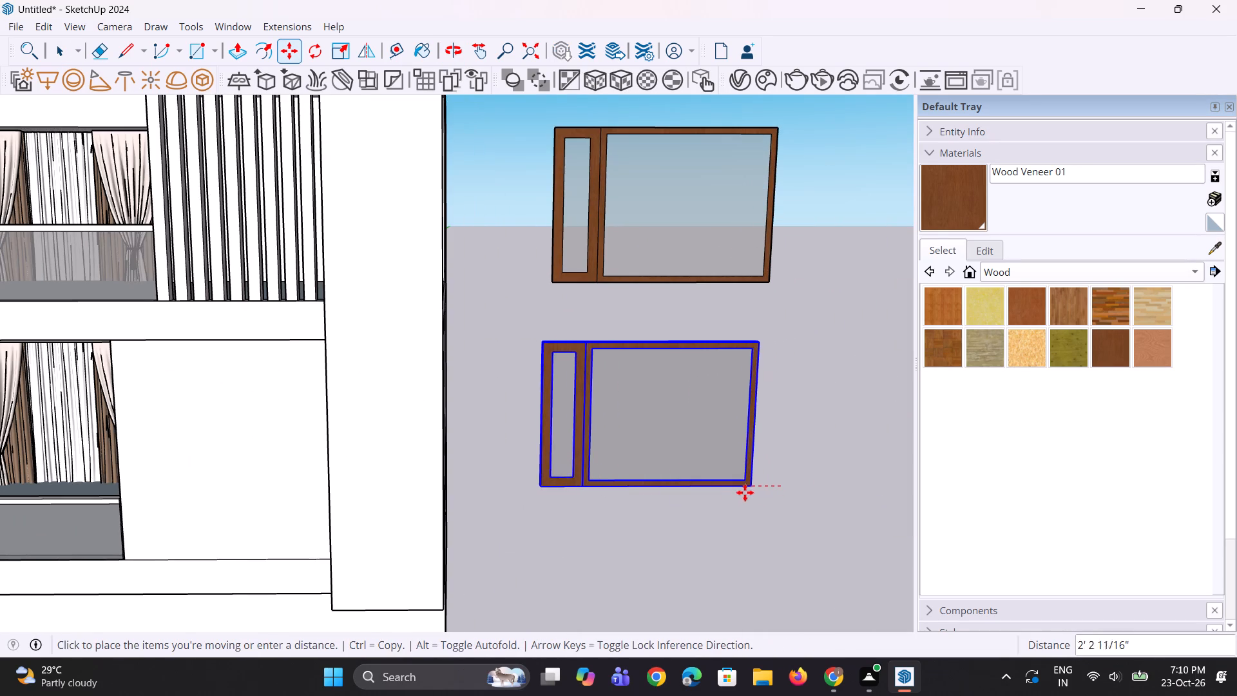
{"action": "scroll", "coordinate": [717, 493], "scroll_direction": "down", "scroll_amount": 3}
{"action": "scroll", "coordinate": [316, 469], "scroll_direction": "up", "scroll_amount": 3}
{"action": "scroll", "coordinate": [264, 510], "scroll_direction": "up", "scroll_amount": 2}
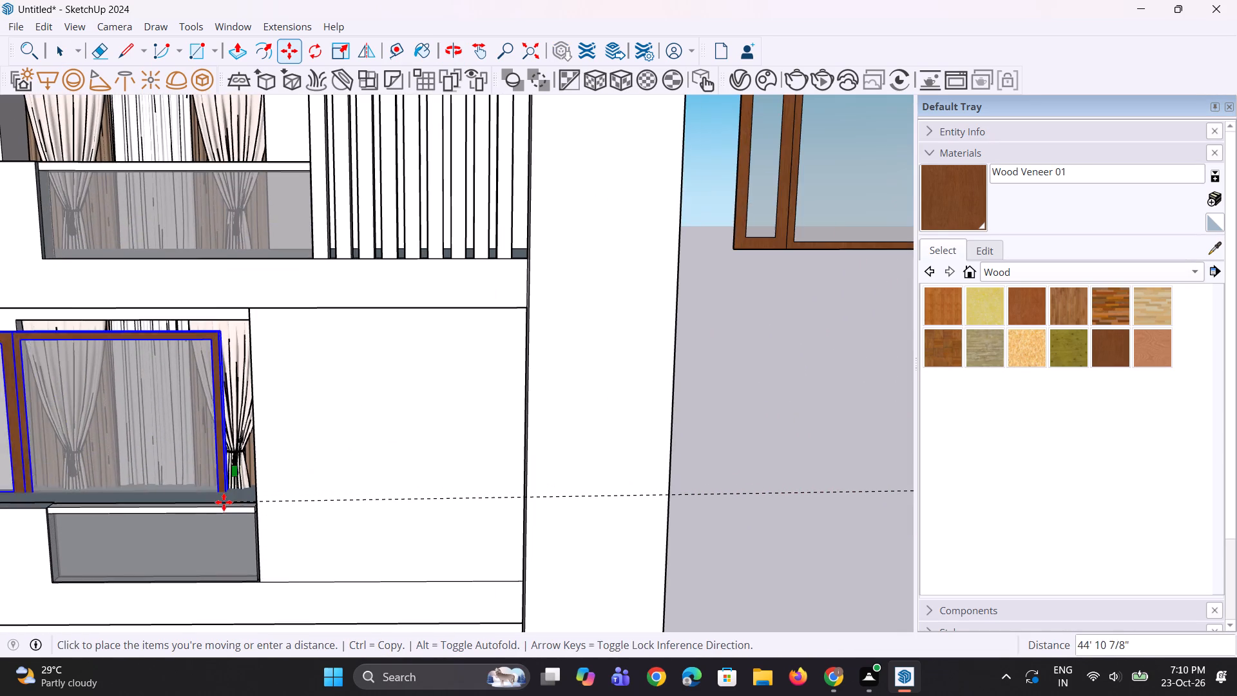
{"action": "scroll", "coordinate": [232, 501], "scroll_direction": "up", "scroll_amount": 1}
{"action": "middle_click_drag", "start_coordinate": [232, 501], "coordinate": [305, 500]}
{"action": "scroll", "coordinate": [165, 477], "scroll_direction": "down", "scroll_amount": 4}
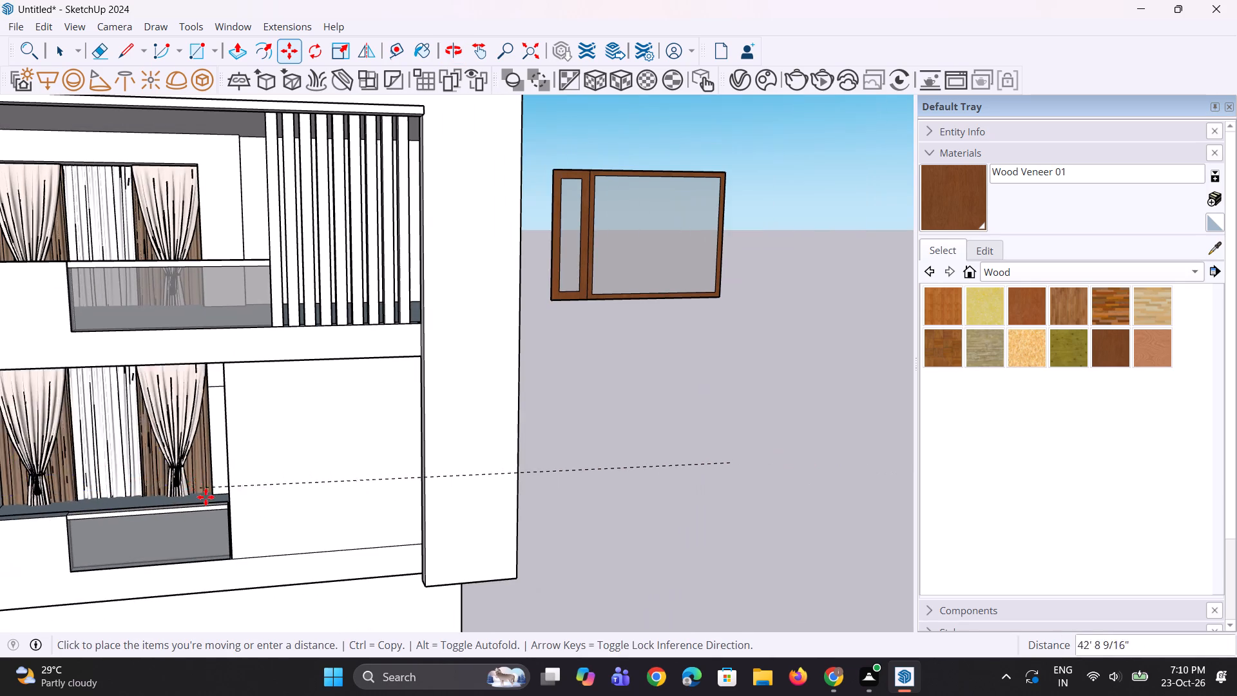
{"action": "left_click", "coordinate": [220, 492]}
{"action": "scroll", "coordinate": [249, 488], "scroll_direction": "down", "scroll_amount": 6}
{"action": "middle_click_drag", "start_coordinate": [283, 495], "coordinate": [245, 506]}
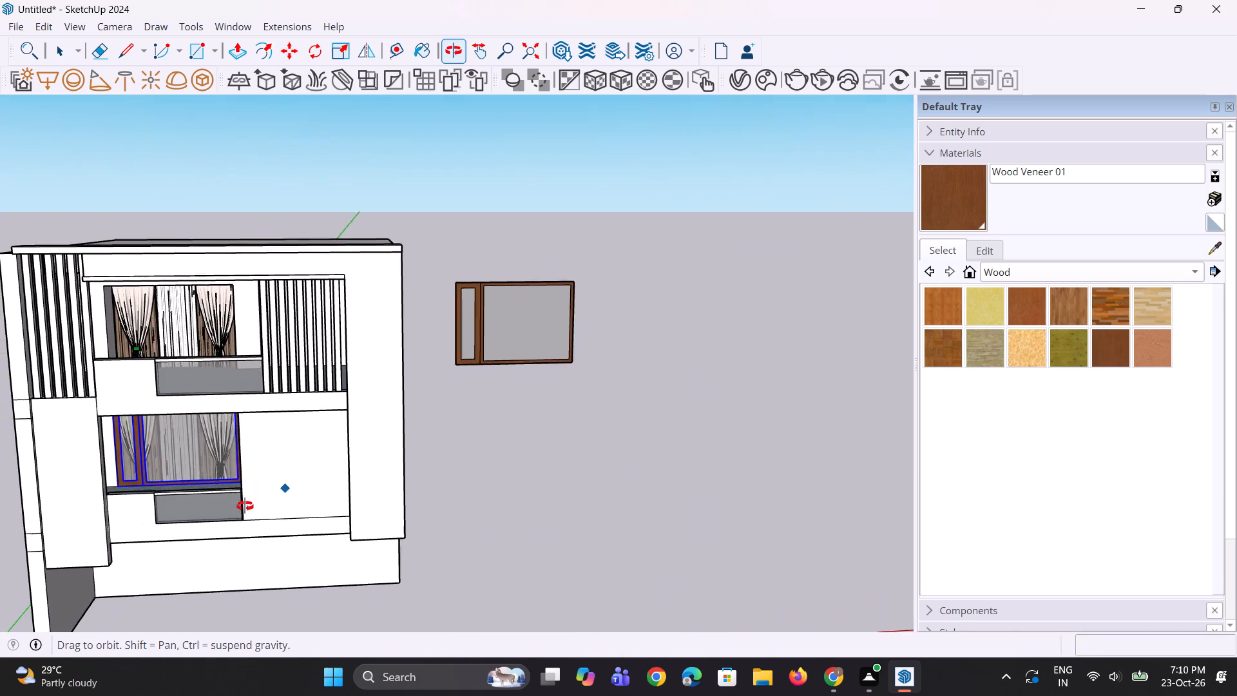
{"action": "middle_click_drag", "start_coordinate": [245, 506], "coordinate": [233, 530]}
{"action": "key", "text": "space"}
{"action": "key", "text": "space"}
{"action": "left_click", "coordinate": [501, 467]}
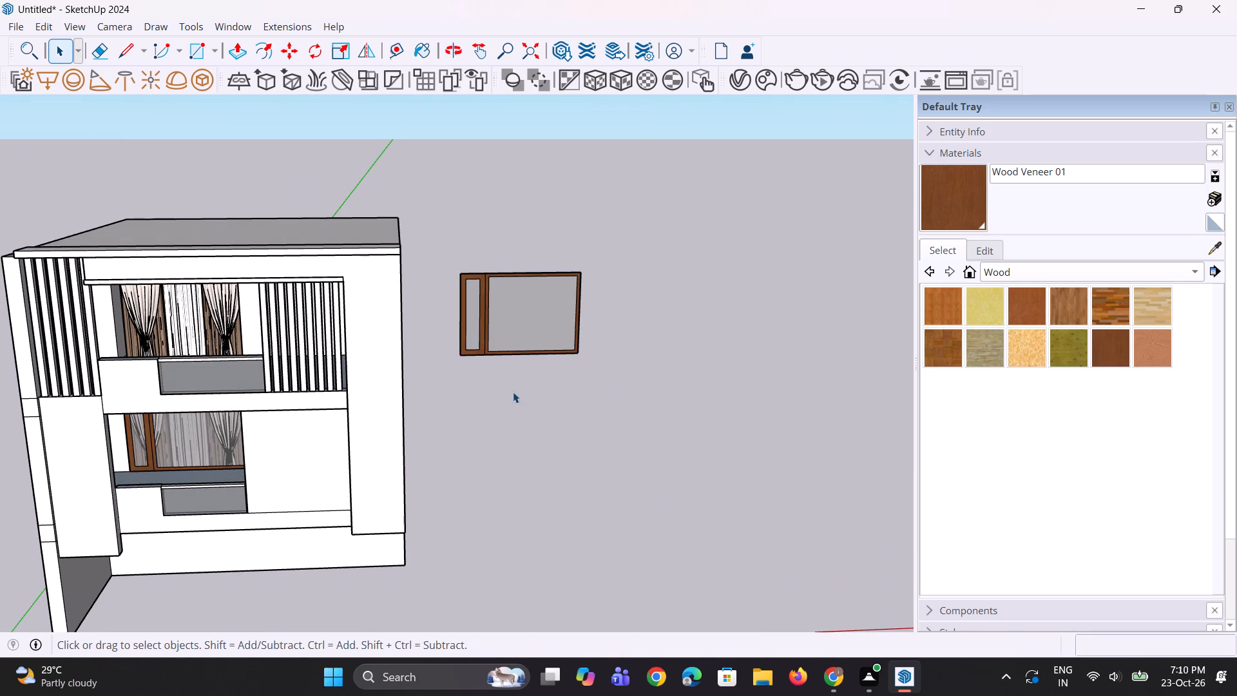
Select the remaining wood-framed window panel beside the building.
{"action": "left_click", "coordinate": [537, 342]}
{"action": "scroll", "coordinate": [554, 358], "scroll_direction": "up", "scroll_amount": 2}
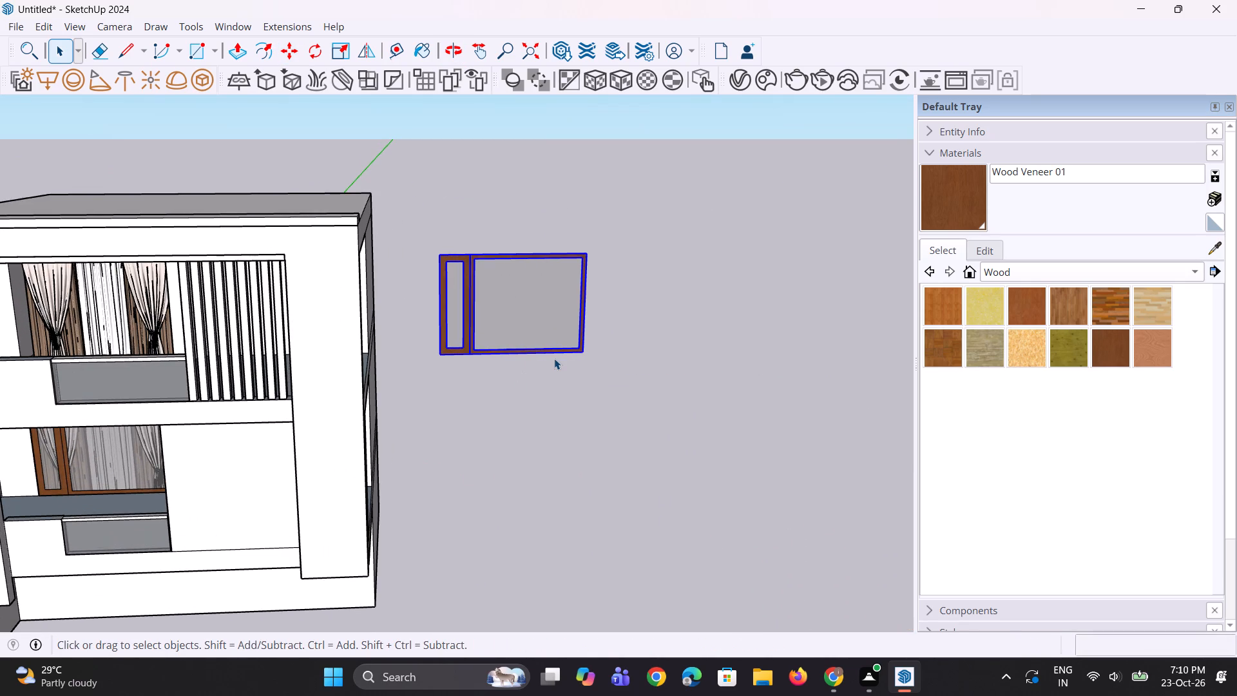
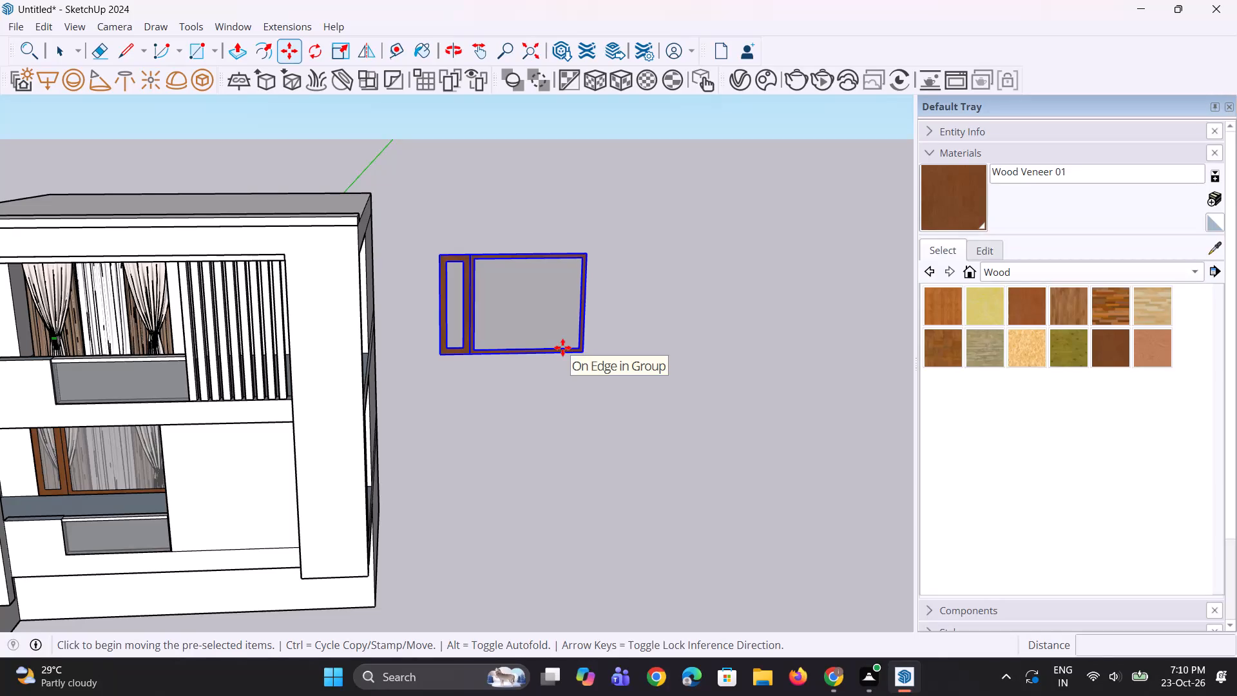
Move the selected wood-framed window panel about 40' 6" by its bottom corner into the upper balcony opening, in front of the curtain.
{"action": "left_click", "coordinate": [595, 353]}
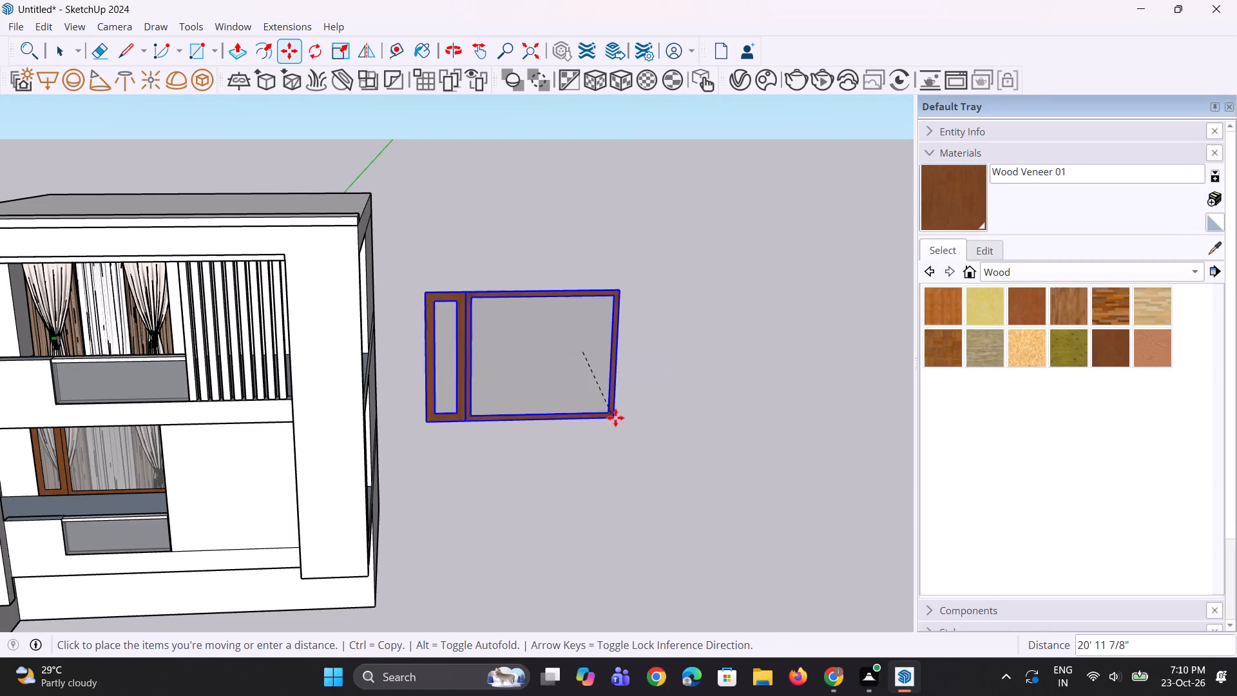
{"action": "scroll", "coordinate": [615, 418], "scroll_direction": "down", "scroll_amount": 5}
{"action": "scroll", "coordinate": [300, 387], "scroll_direction": "up", "scroll_amount": 11}
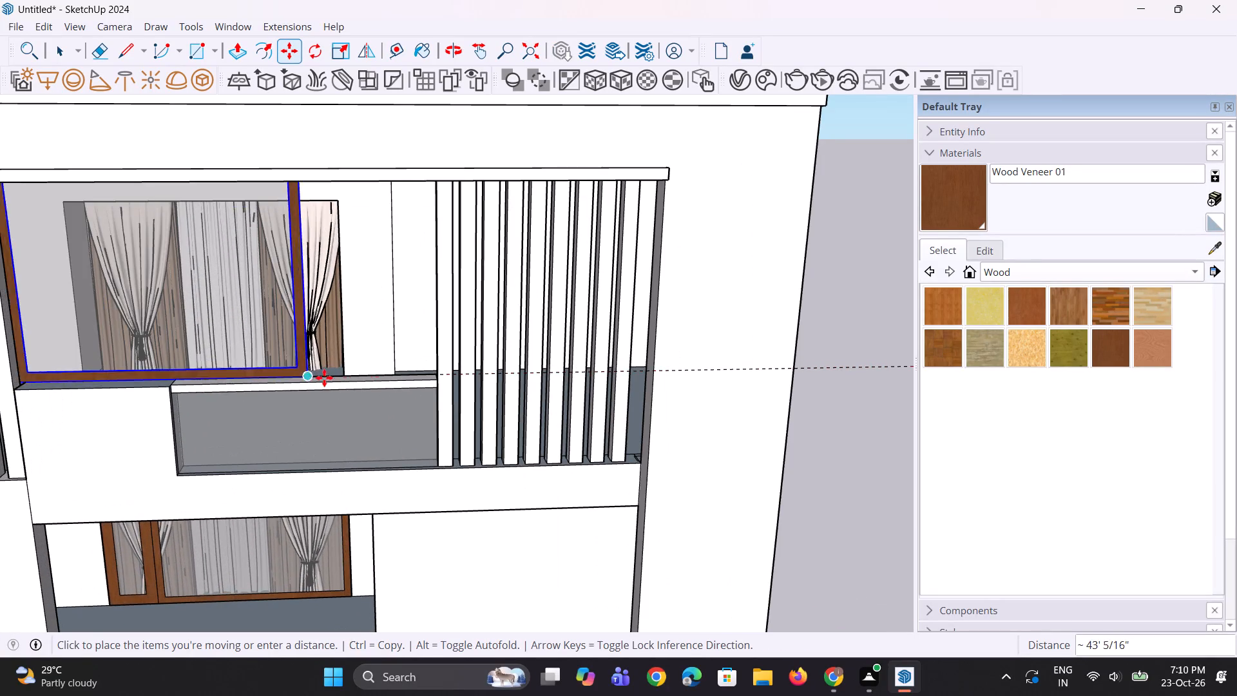
{"action": "scroll", "coordinate": [343, 375], "scroll_direction": "up", "scroll_amount": 6}
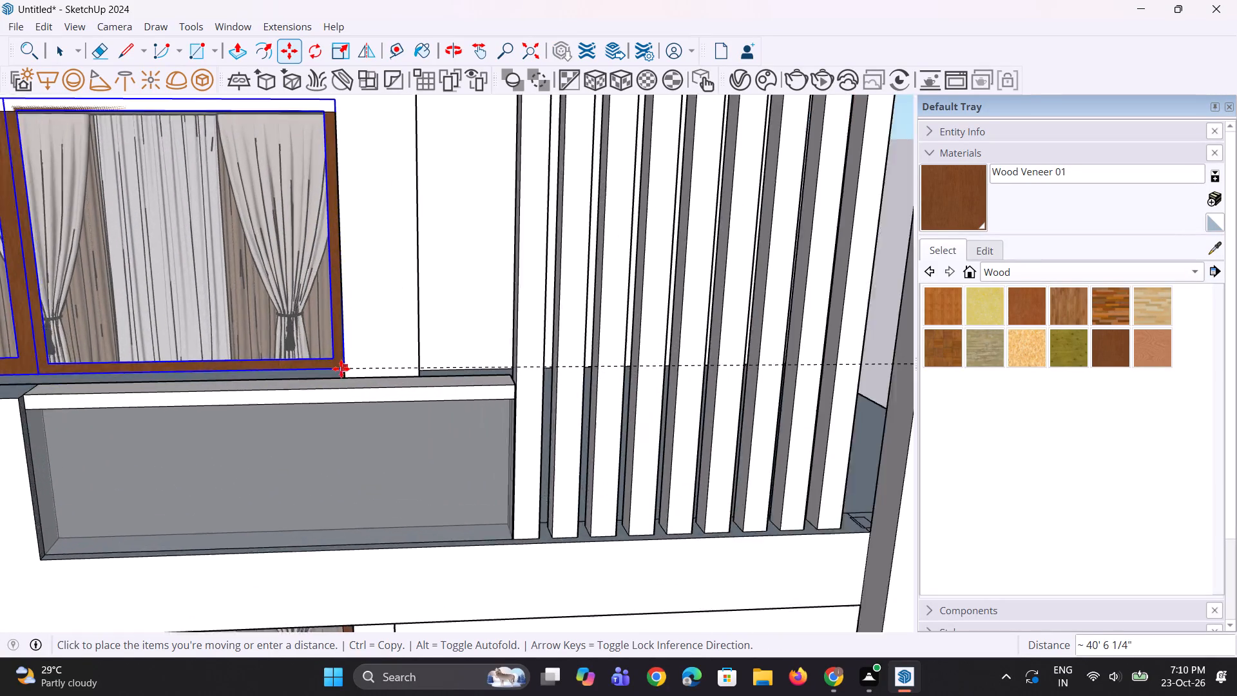
{"action": "scroll", "coordinate": [341, 369], "scroll_direction": "up", "scroll_amount": 1}
{"action": "left_click", "coordinate": [347, 377]}
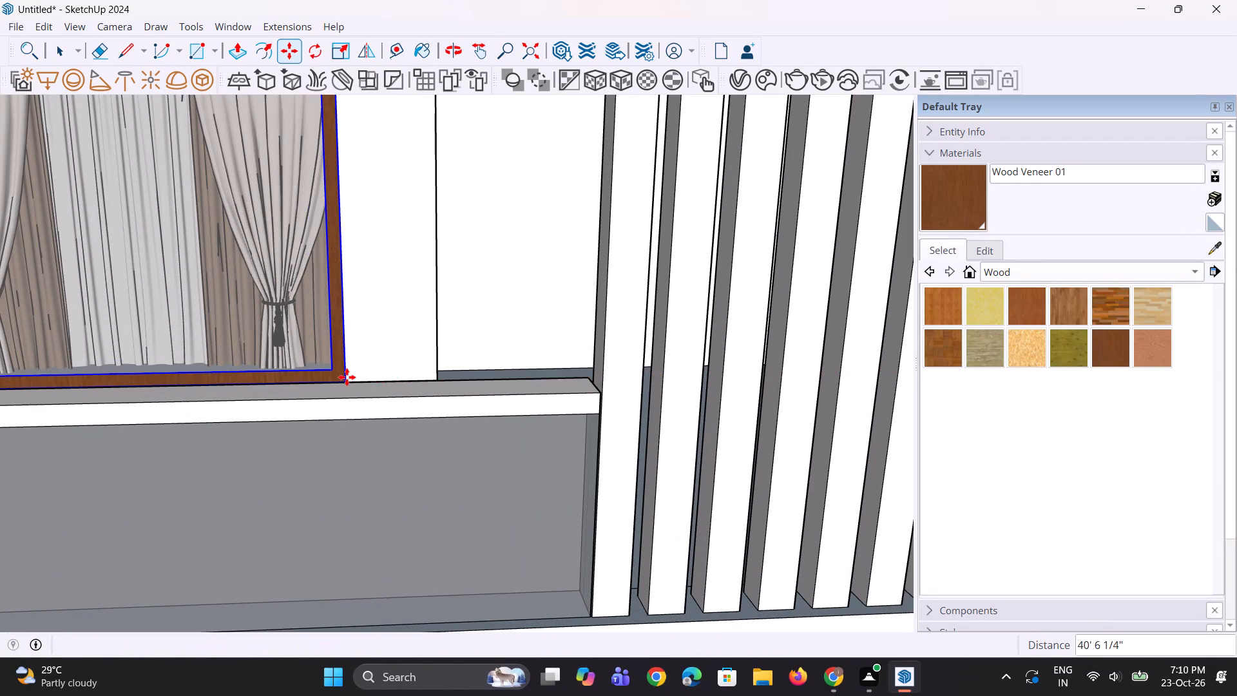
{"action": "scroll", "coordinate": [388, 450], "scroll_direction": "down", "scroll_amount": 12}
{"action": "middle_click_drag", "start_coordinate": [388, 451], "coordinate": [372, 420]}
{"action": "key", "text": "space"}
{"action": "key", "text": "space"}
{"action": "key", "text": "space"}
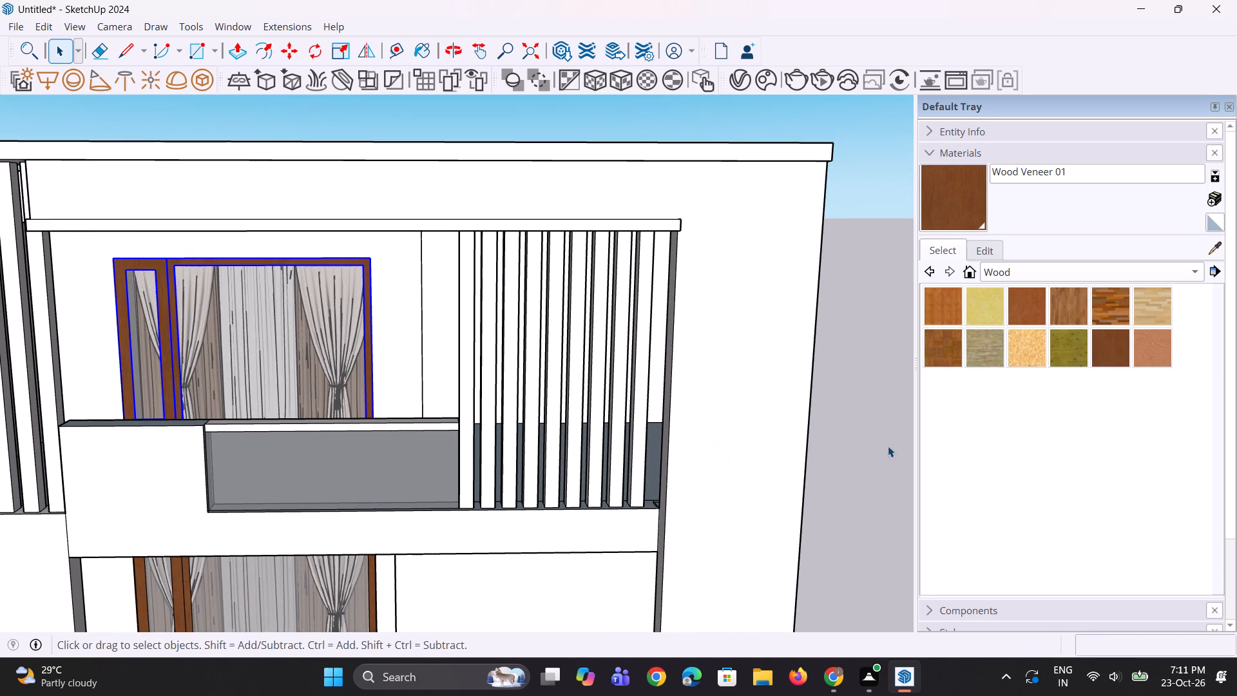
{"action": "left_click", "coordinate": [884, 445]}
Examine the building elevation with the window panels fitted in both balconies and the blank wall beside the upper window.
{"action": "scroll", "coordinate": [318, 388], "scroll_direction": "down", "scroll_amount": 9}
{"action": "middle_click_drag", "start_coordinate": [309, 383], "coordinate": [325, 396]}
{"action": "scroll", "coordinate": [341, 387], "scroll_direction": "up", "scroll_amount": 4}
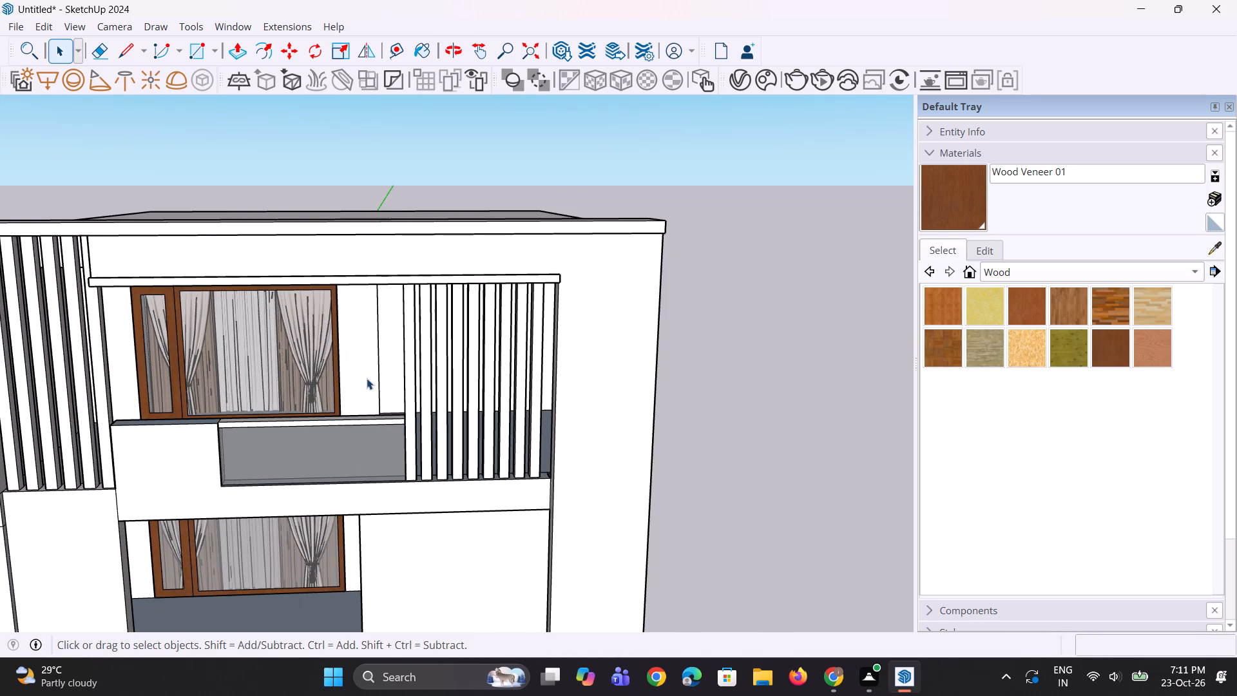
{"action": "scroll", "coordinate": [294, 380], "scroll_direction": "down", "scroll_amount": 4}
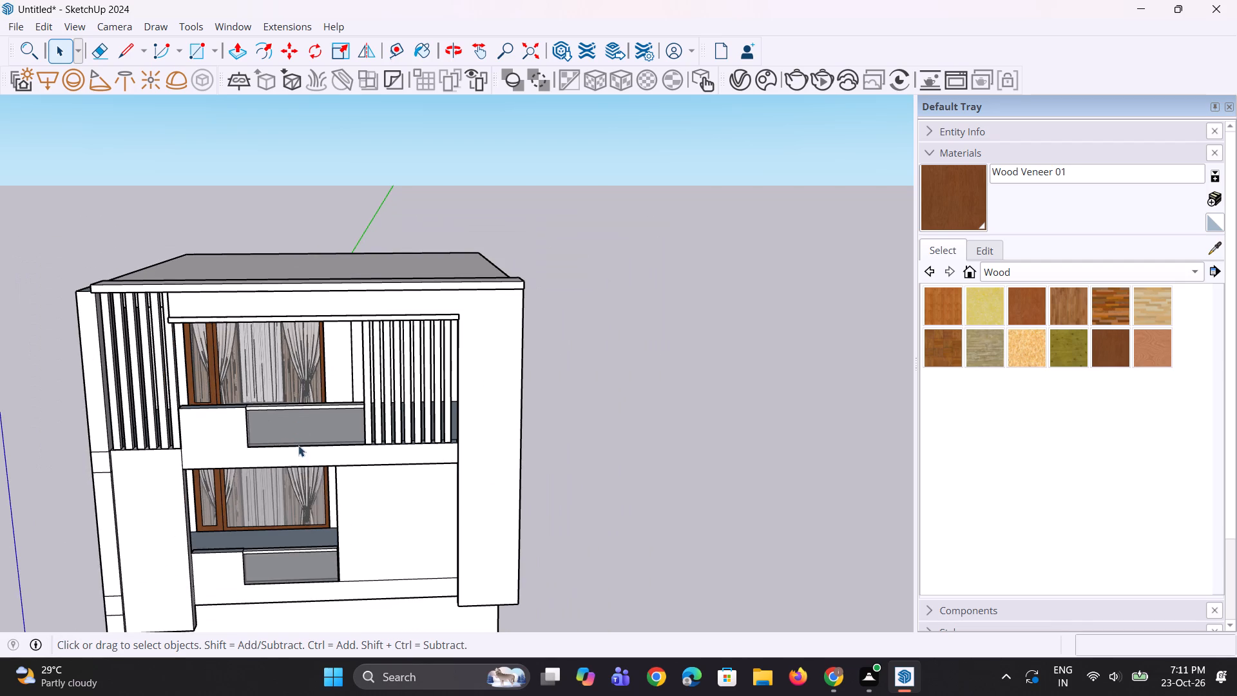
{"action": "middle_click_drag", "start_coordinate": [298, 445], "coordinate": [302, 421]}
{"action": "scroll", "coordinate": [277, 401], "scroll_direction": "down", "scroll_amount": 4}
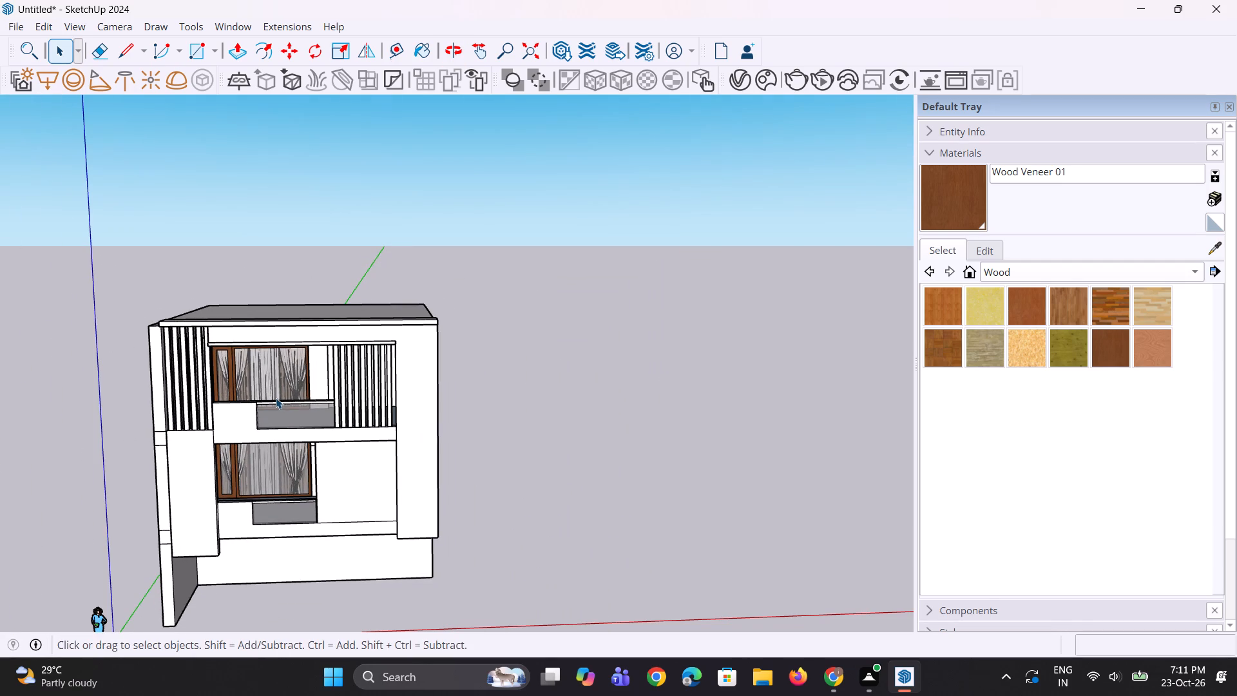
{"action": "scroll", "coordinate": [318, 361], "scroll_direction": "up", "scroll_amount": 12}
{"action": "middle_click_drag", "start_coordinate": [309, 377], "coordinate": [339, 356]}
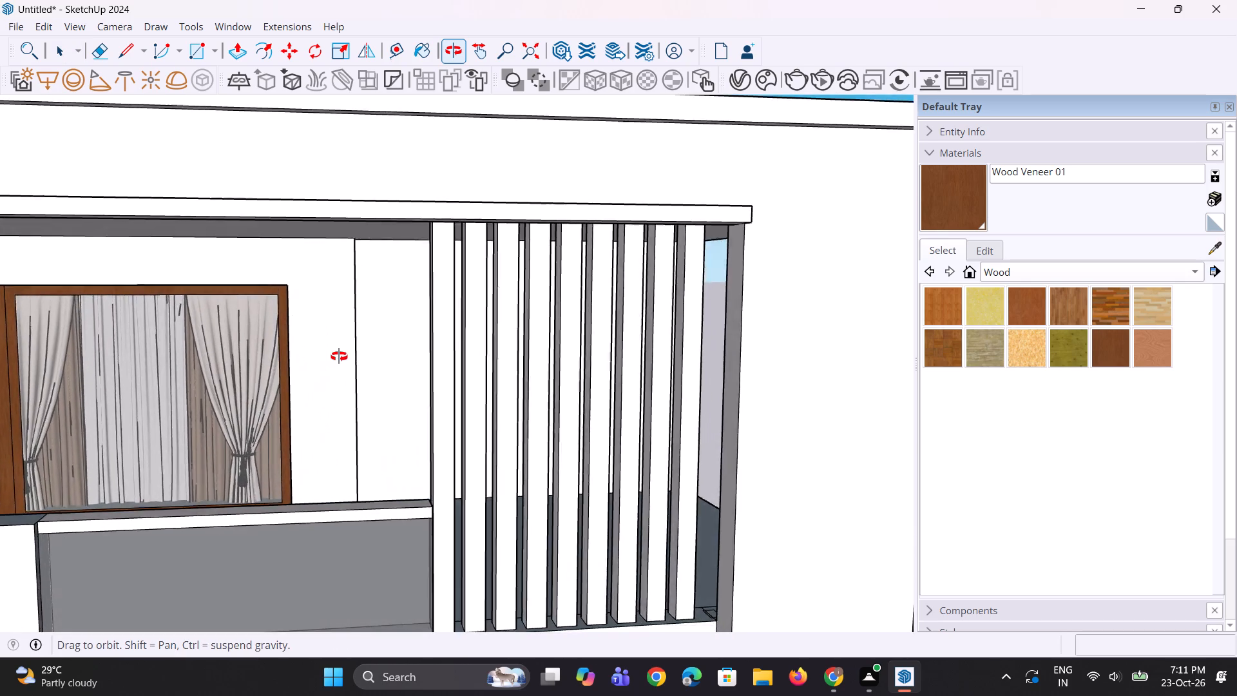
{"action": "middle_click_drag", "start_coordinate": [339, 356], "coordinate": [369, 382]}
{"action": "scroll", "coordinate": [369, 382], "scroll_direction": "down", "scroll_amount": 4}
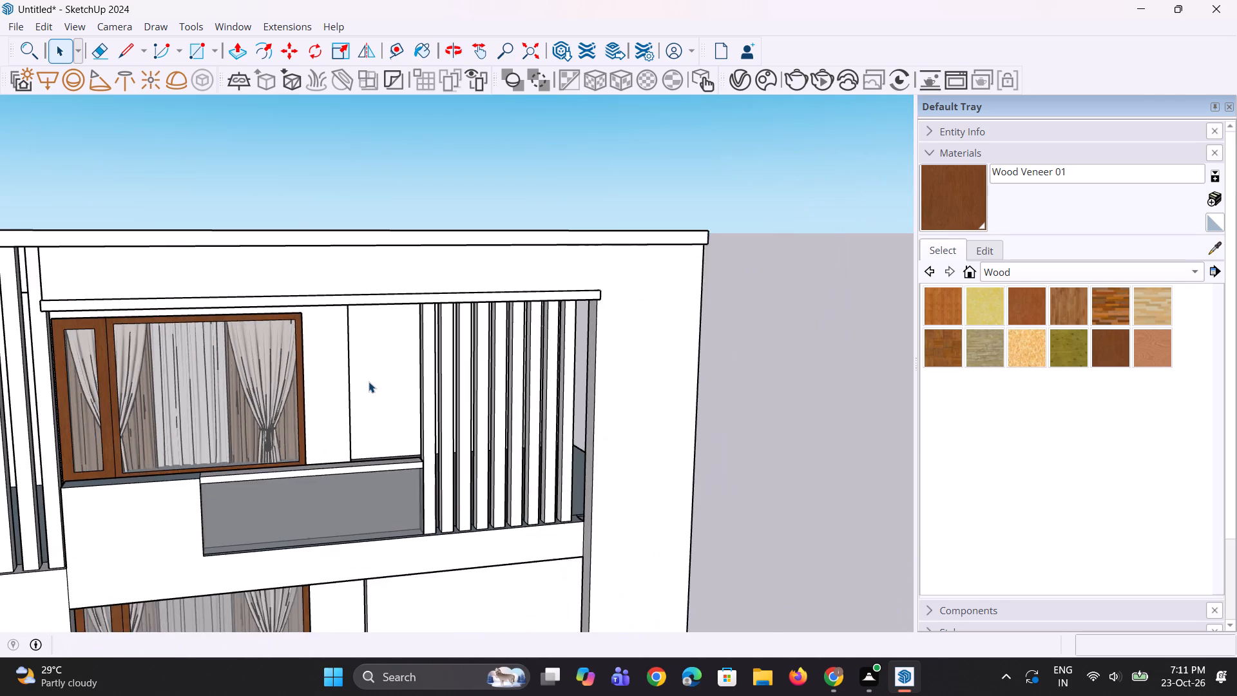
Draw a door-outline rectangle about 8' 2" by 10' 2" up from the floor edge on the upper balcony wall beside the window.
{"action": "scroll", "coordinate": [369, 382], "scroll_direction": "up", "scroll_amount": 7}
{"action": "scroll", "coordinate": [369, 498], "scroll_direction": "up", "scroll_amount": 2}
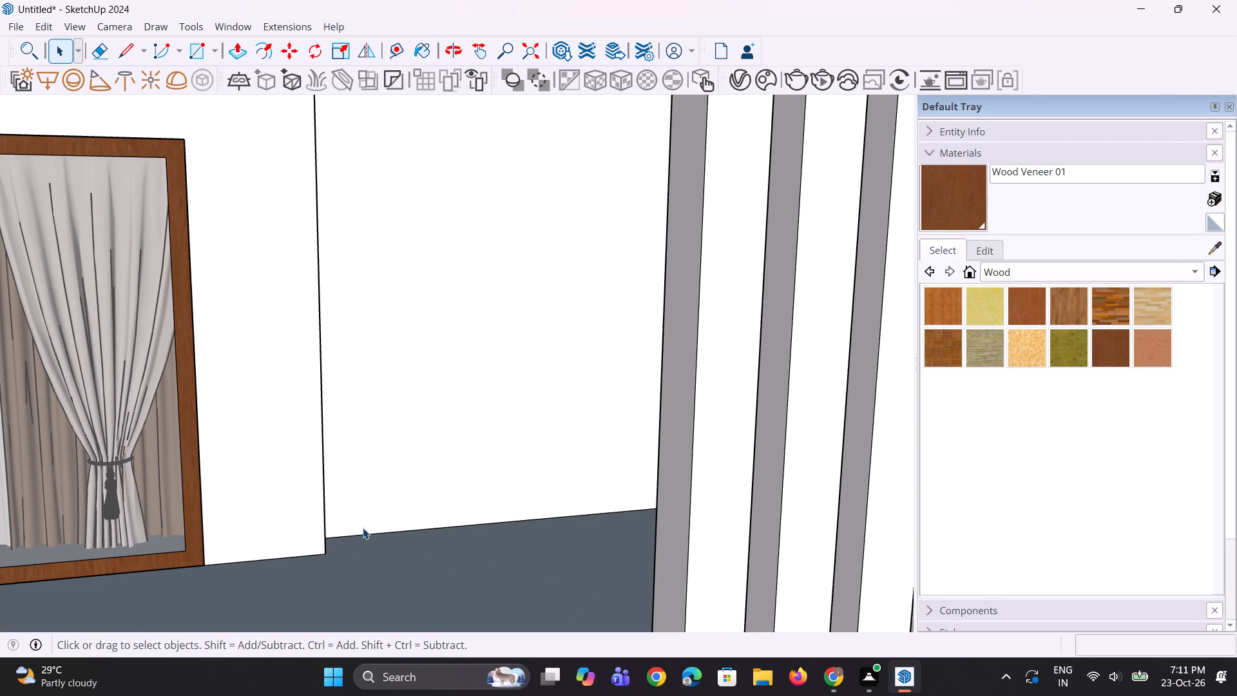
{"action": "key", "text": "r"}
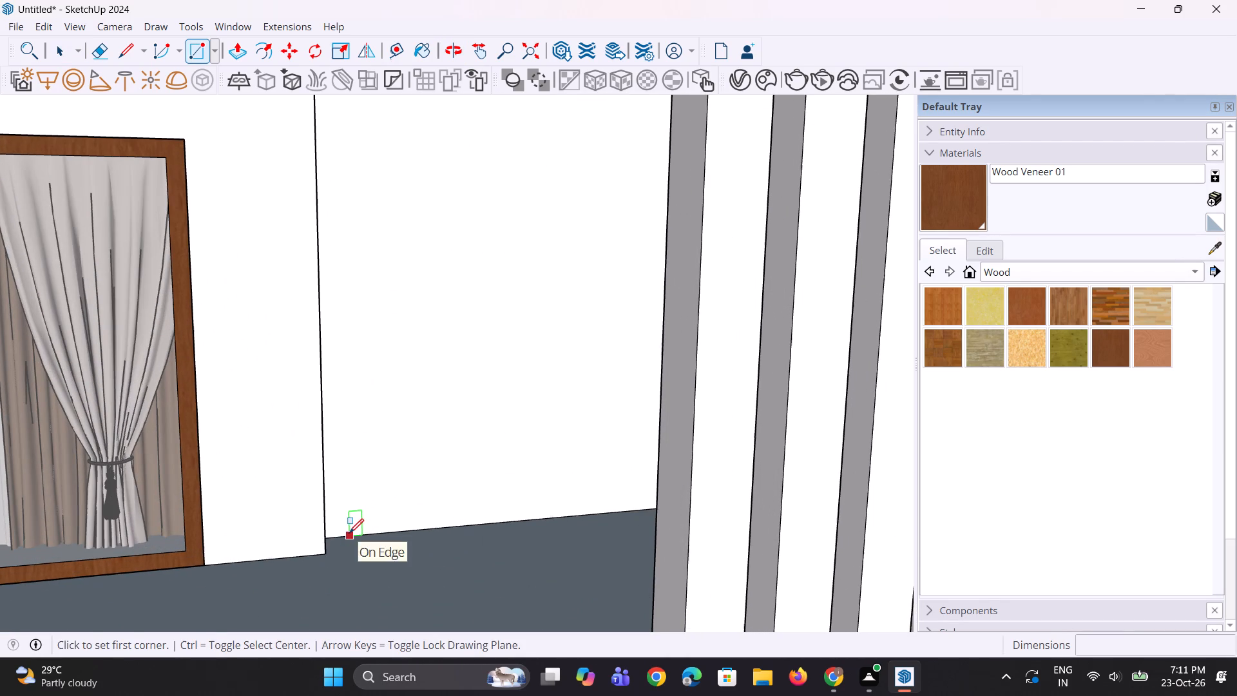
{"action": "left_click", "coordinate": [349, 533]}
{"action": "scroll", "coordinate": [483, 463], "scroll_direction": "down", "scroll_amount": 3}
{"action": "scroll", "coordinate": [500, 439], "scroll_direction": "up", "scroll_amount": 2}
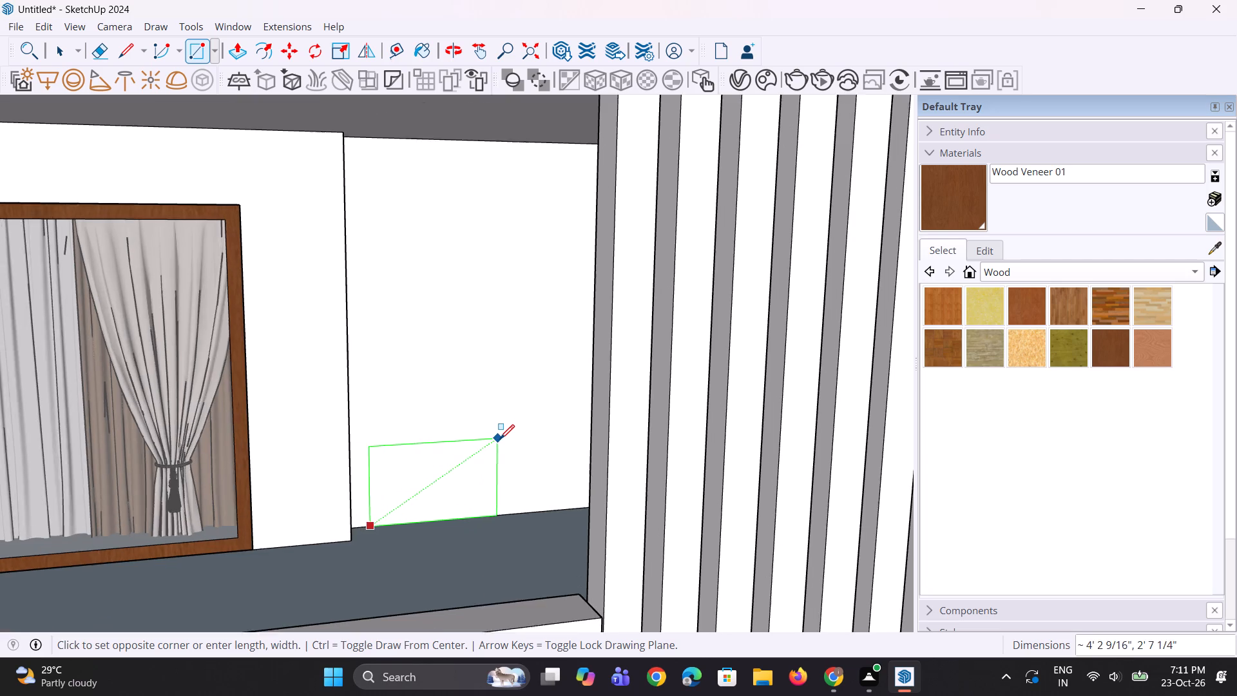
{"action": "scroll", "coordinate": [500, 436], "scroll_direction": "up", "scroll_amount": 3}
{"action": "middle_click_drag", "start_coordinate": [500, 436], "coordinate": [538, 447]}
{"action": "scroll", "coordinate": [538, 447], "scroll_direction": "down", "scroll_amount": 2}
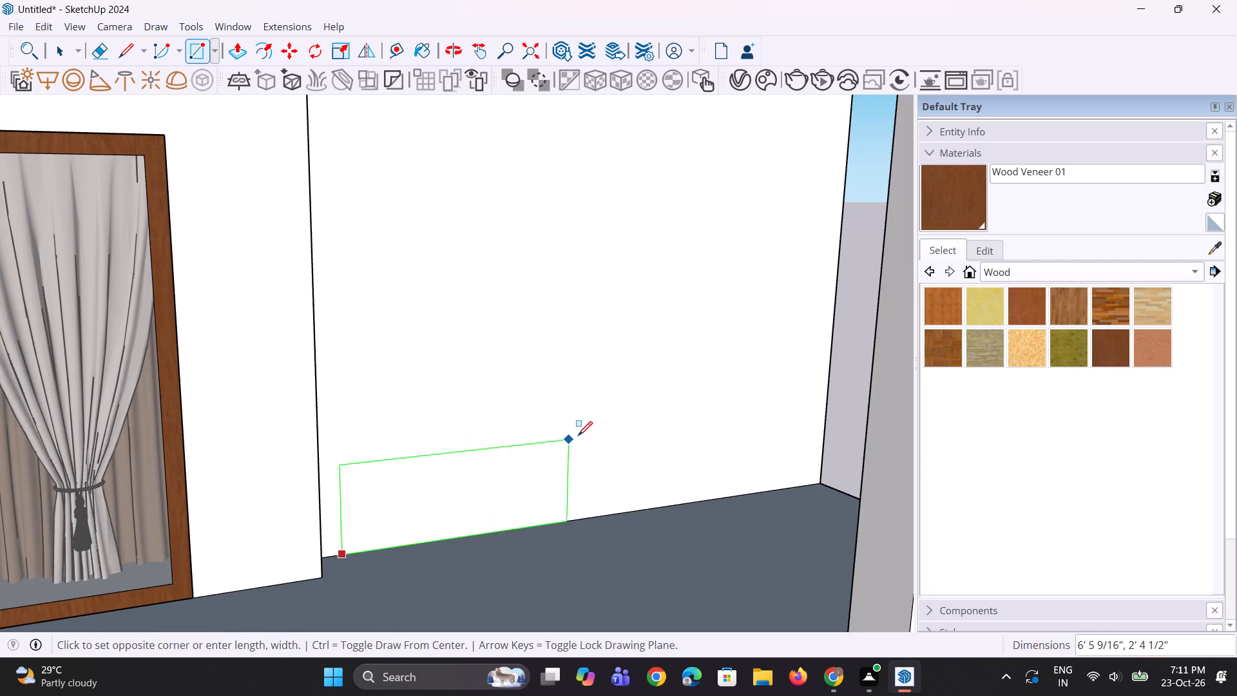
{"action": "scroll", "coordinate": [682, 235], "scroll_direction": "down", "scroll_amount": 4}
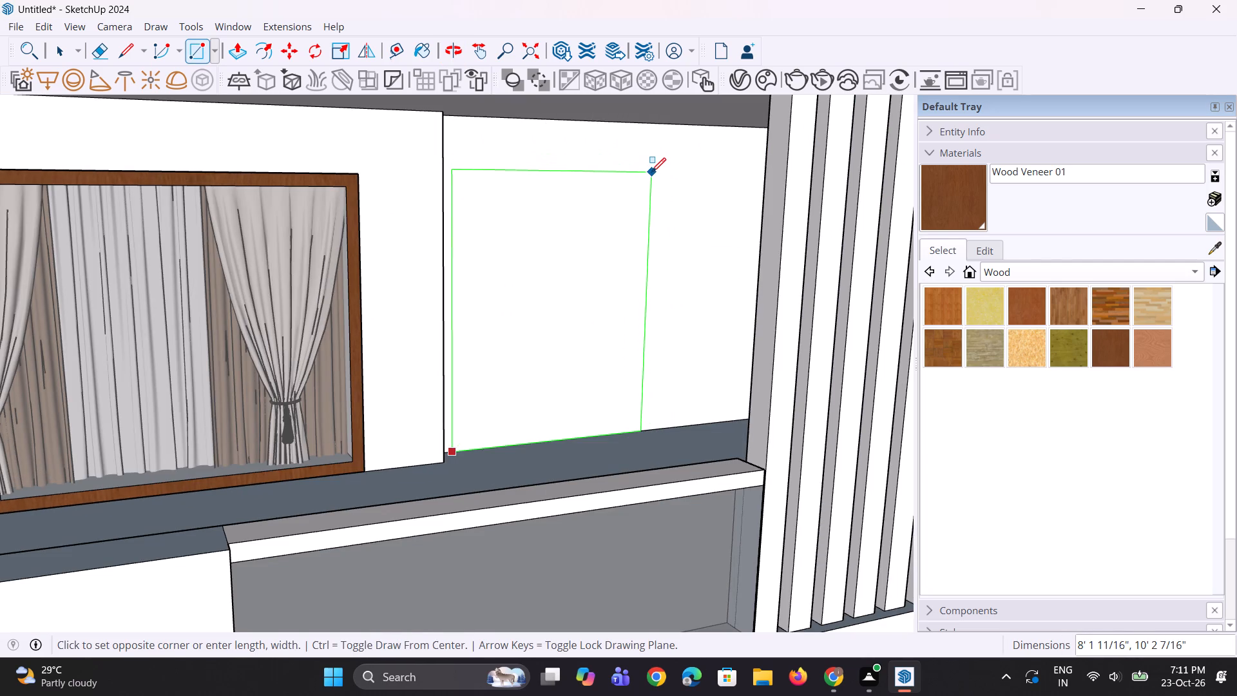
{"action": "left_click", "coordinate": [651, 172]}
Move the rectangle face a little along the upper balcony wall, away from the window and toward the post screen.
{"action": "key", "text": "space"}
{"action": "left_click", "coordinate": [544, 334]}
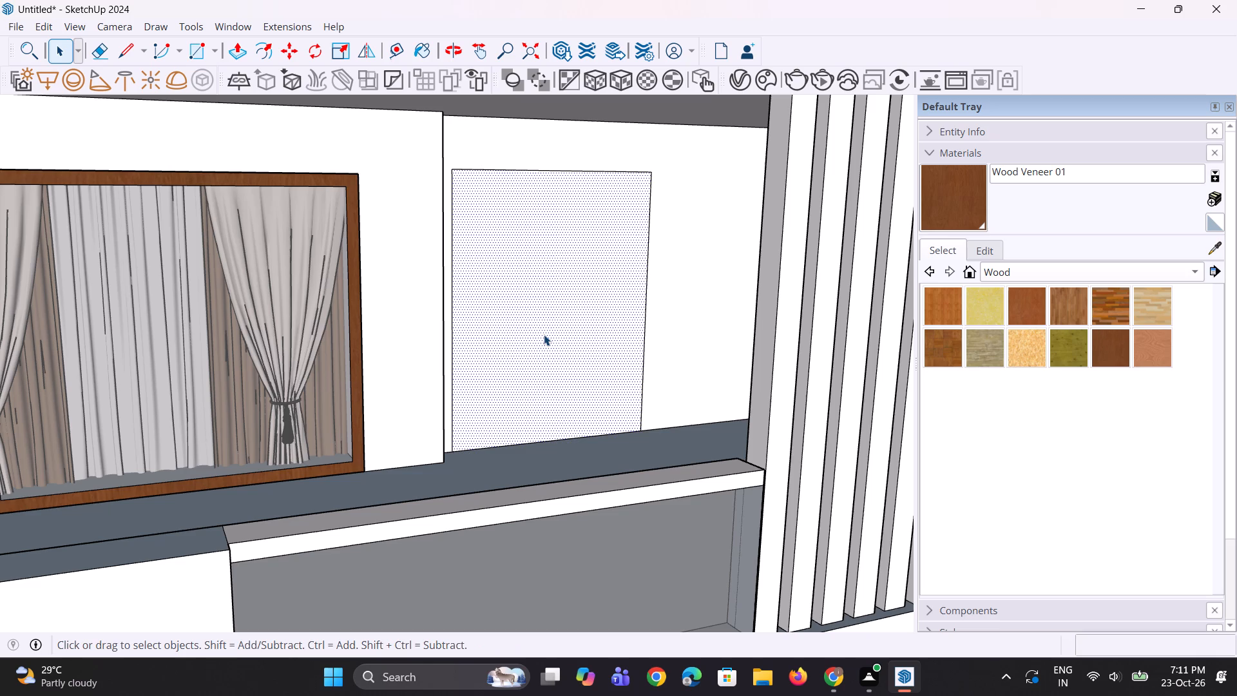
{"action": "key", "text": "m"}
{"action": "left_click", "coordinate": [544, 334]}
{"action": "left_click", "coordinate": [579, 328]}
{"action": "key", "text": "space"}
{"action": "key", "text": "space"}
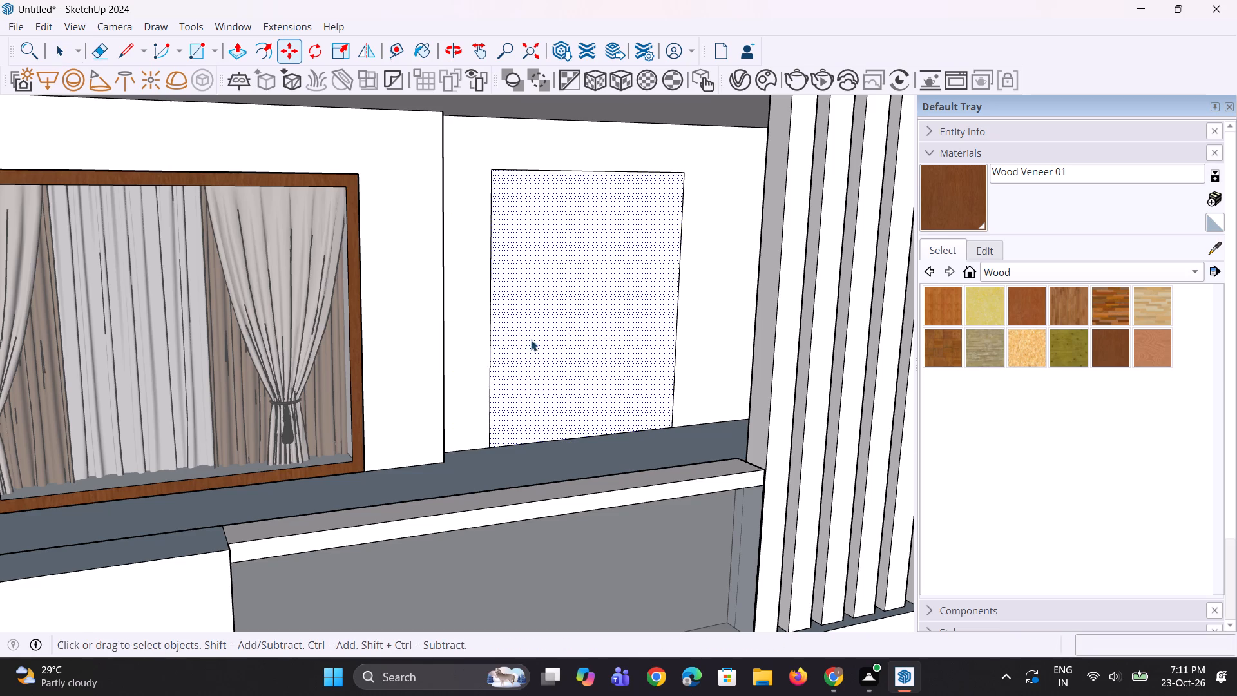
Offset the rectangle's outline inward by a few inches to form a narrow door-frame border.
{"action": "scroll", "coordinate": [530, 340], "scroll_direction": "down", "scroll_amount": 4}
{"action": "middle_click_drag", "start_coordinate": [523, 343], "coordinate": [509, 336]}
{"action": "scroll", "coordinate": [507, 334], "scroll_direction": "down", "scroll_amount": 2}
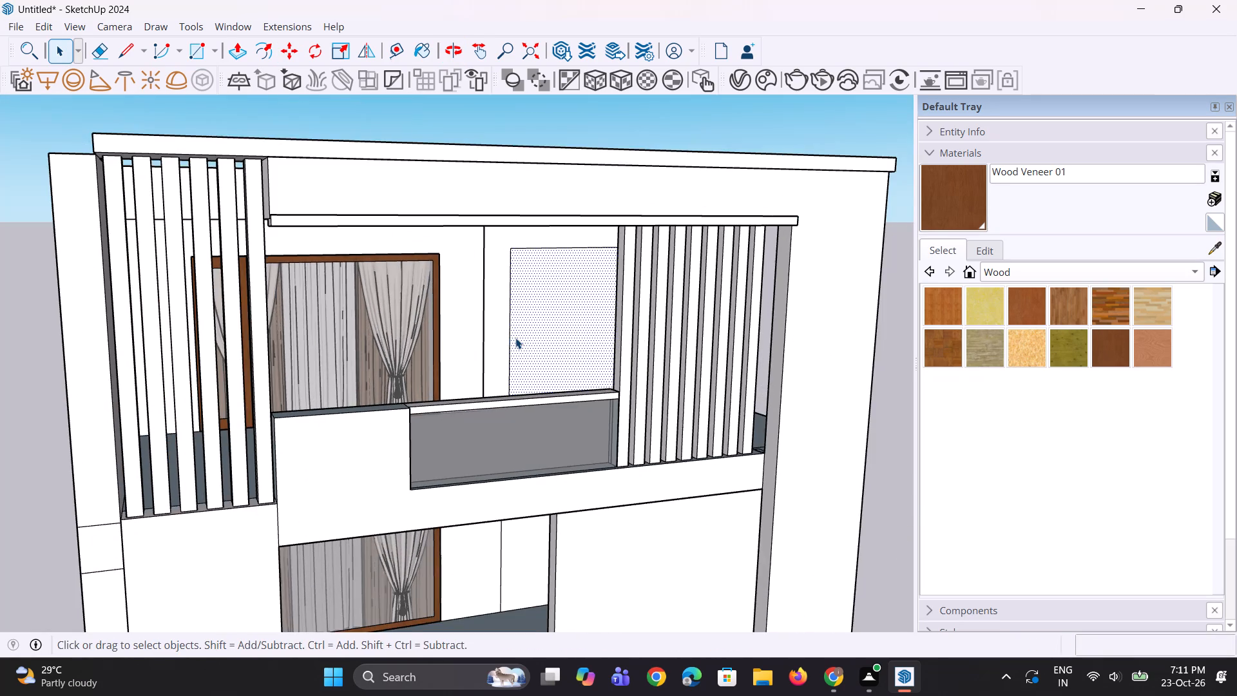
{"action": "scroll", "coordinate": [515, 338], "scroll_direction": "up", "scroll_amount": 2}
{"action": "key", "text": "f"}
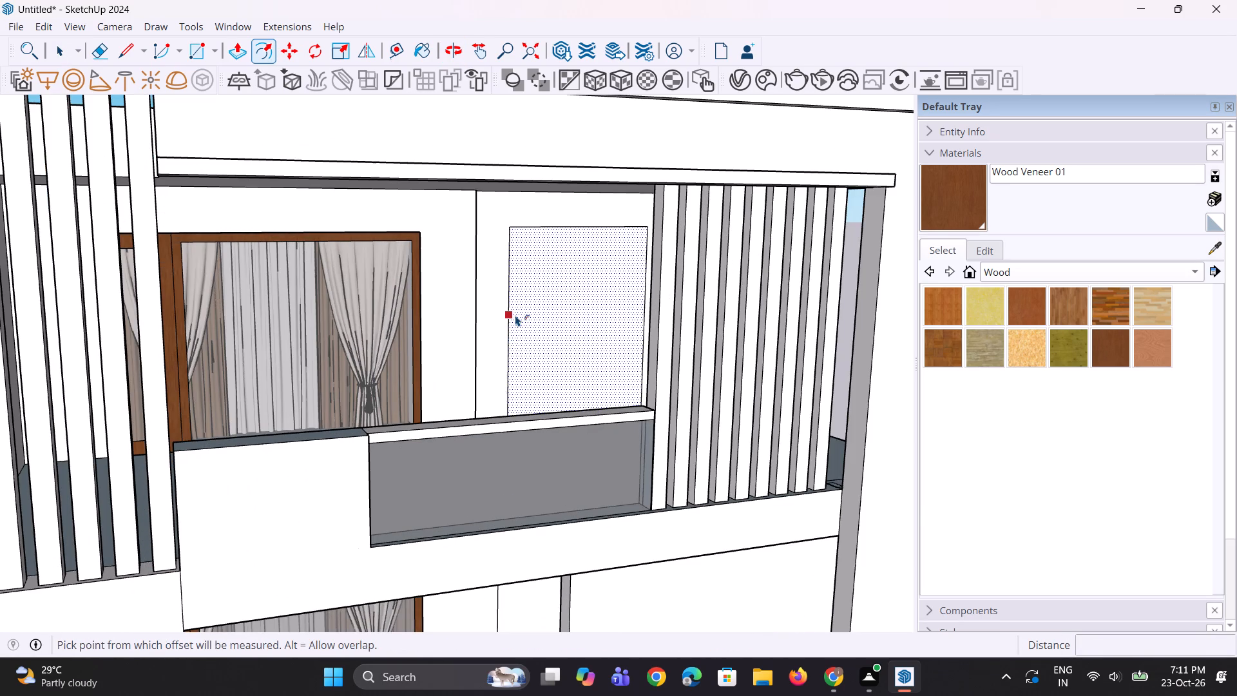
{"action": "left_click", "coordinate": [515, 315]}
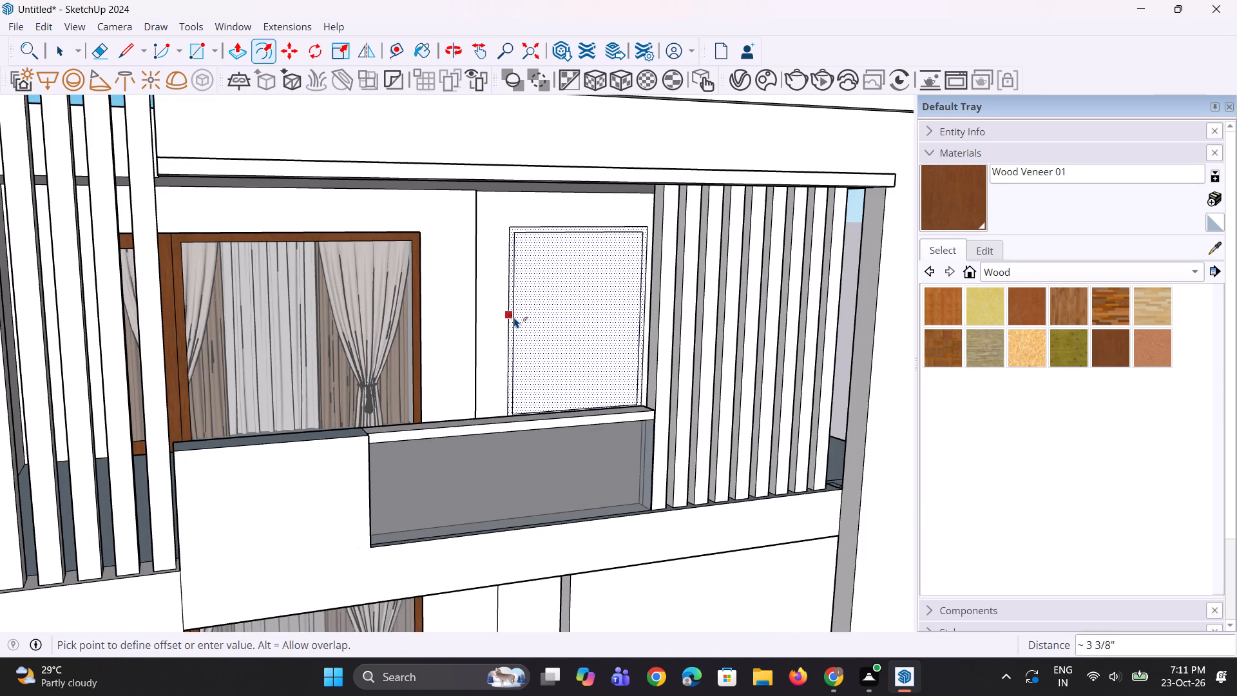
{"action": "left_click", "coordinate": [515, 318]}
{"action": "key", "text": "space"}
{"action": "key", "text": "space"}
Move the inner outline's bottom edge down to the balcony floor line so the door frame is open at the bottom.
{"action": "scroll", "coordinate": [571, 304], "scroll_direction": "up", "scroll_amount": 2}
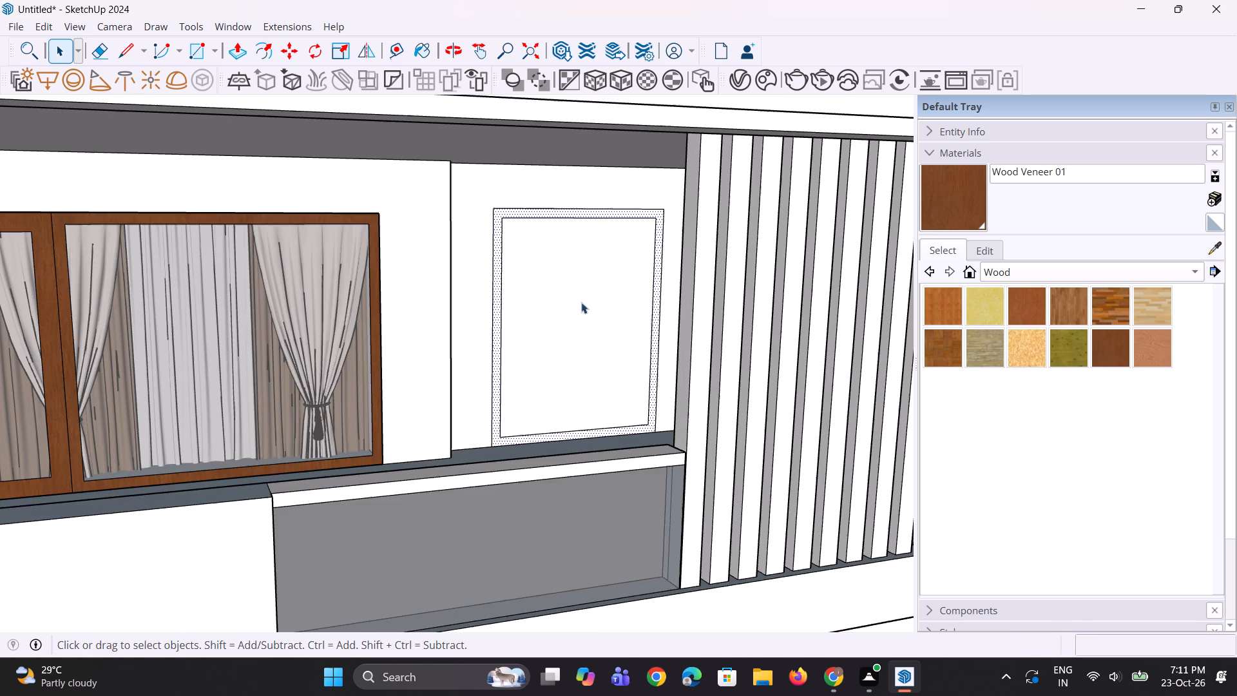
{"action": "scroll", "coordinate": [553, 410], "scroll_direction": "up", "scroll_amount": 2}
{"action": "left_click", "coordinate": [506, 441]}
{"action": "scroll", "coordinate": [495, 446], "scroll_direction": "up", "scroll_amount": 1}
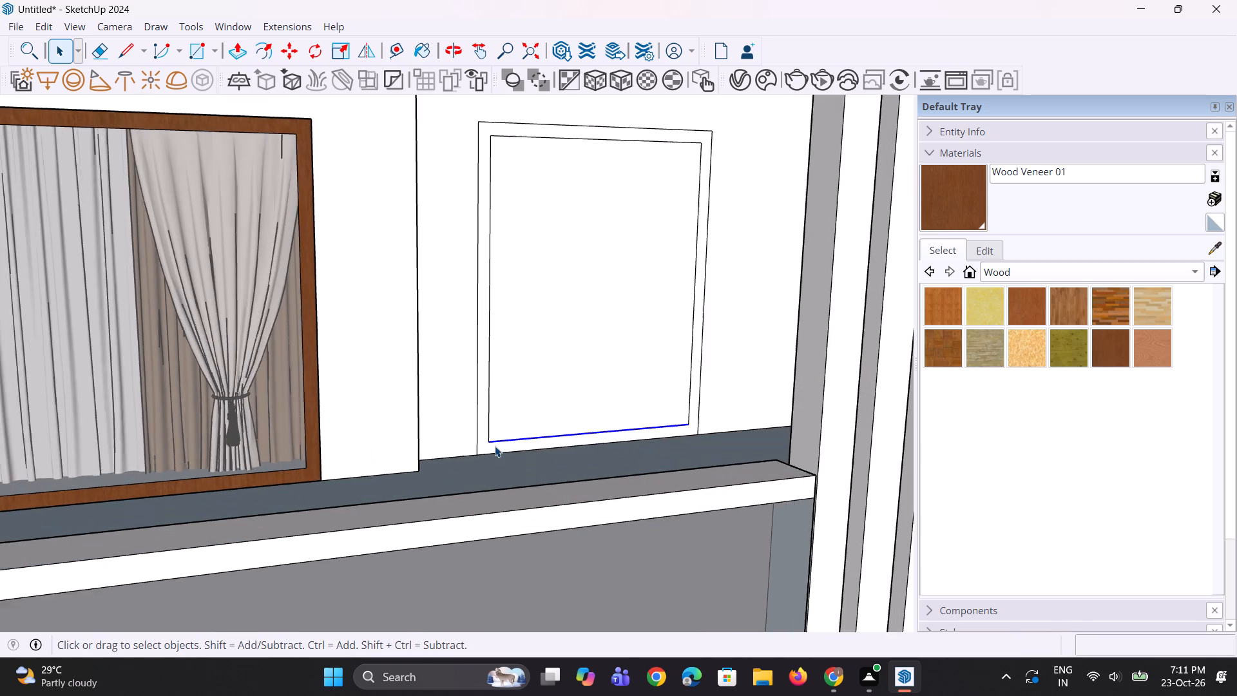
{"action": "scroll", "coordinate": [495, 446], "scroll_direction": "up", "scroll_amount": 3}
{"action": "key", "text": "m"}
{"action": "left_click", "coordinate": [488, 435]}
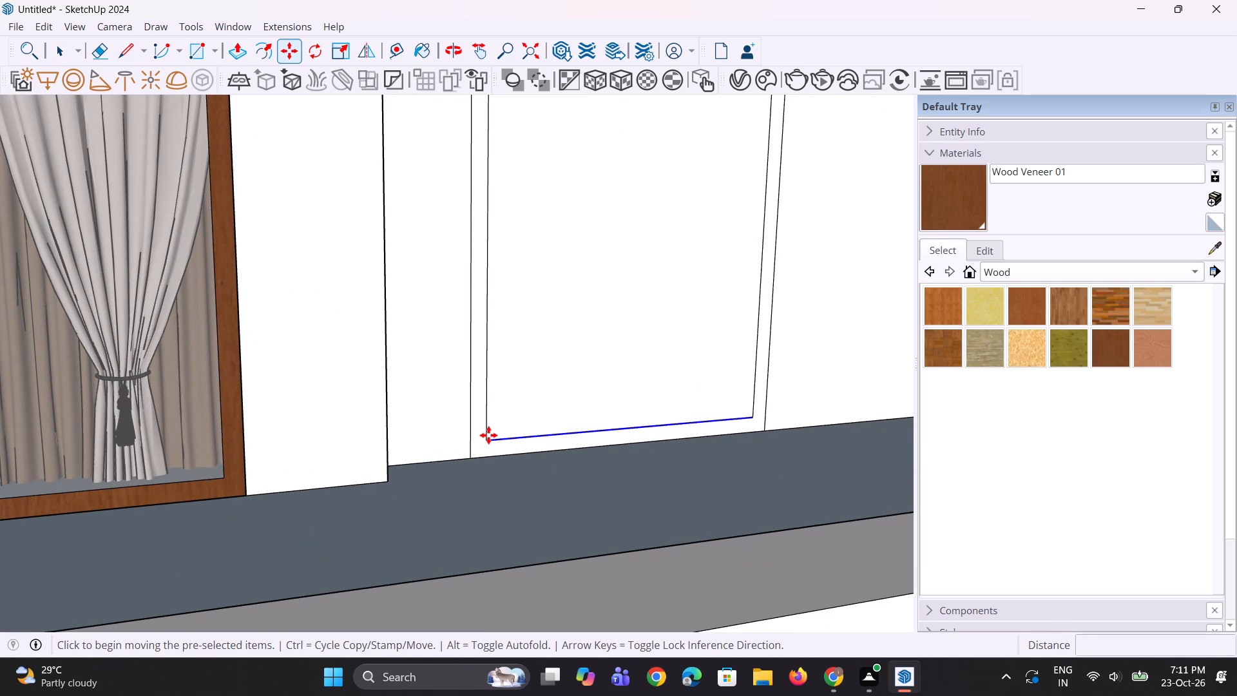
{"action": "left_click", "coordinate": [488, 456]}
{"action": "key", "text": "space"}
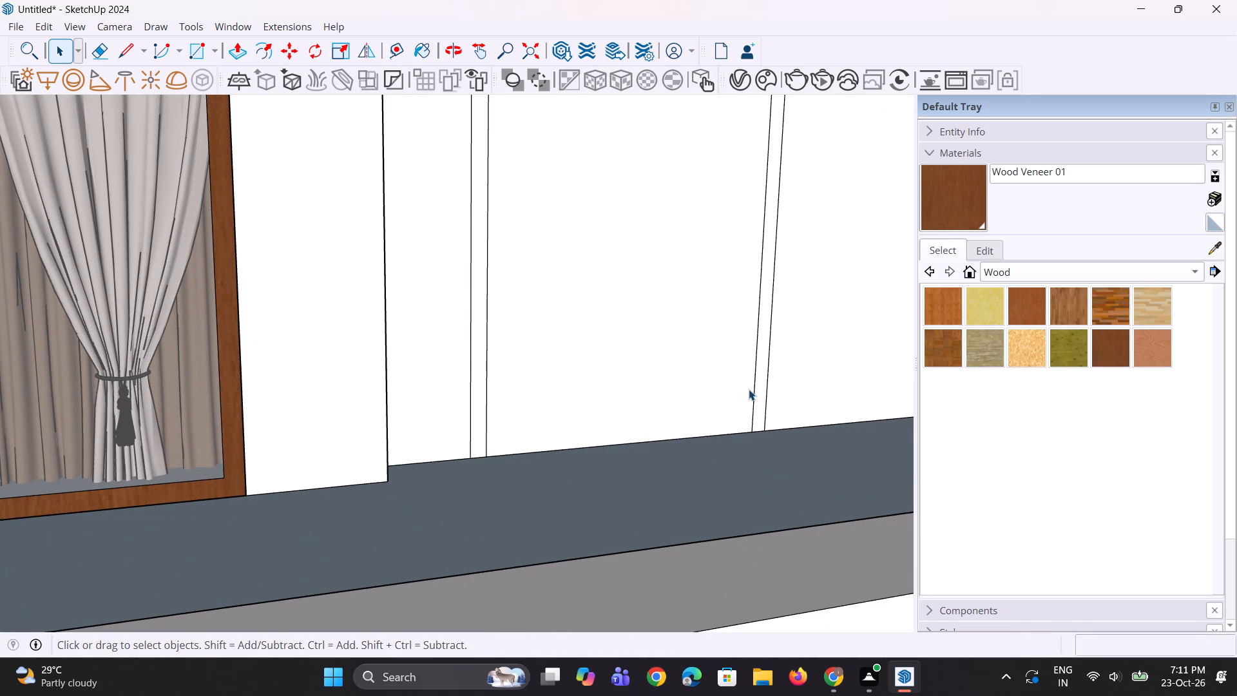
Draw a vertical line from the midpoint of the inner frame's top edge to the floor, splitting the door into two leaves.
{"action": "scroll", "coordinate": [626, 411], "scroll_direction": "down", "scroll_amount": 6}
{"action": "middle_click_drag", "start_coordinate": [599, 397], "coordinate": [591, 392]}
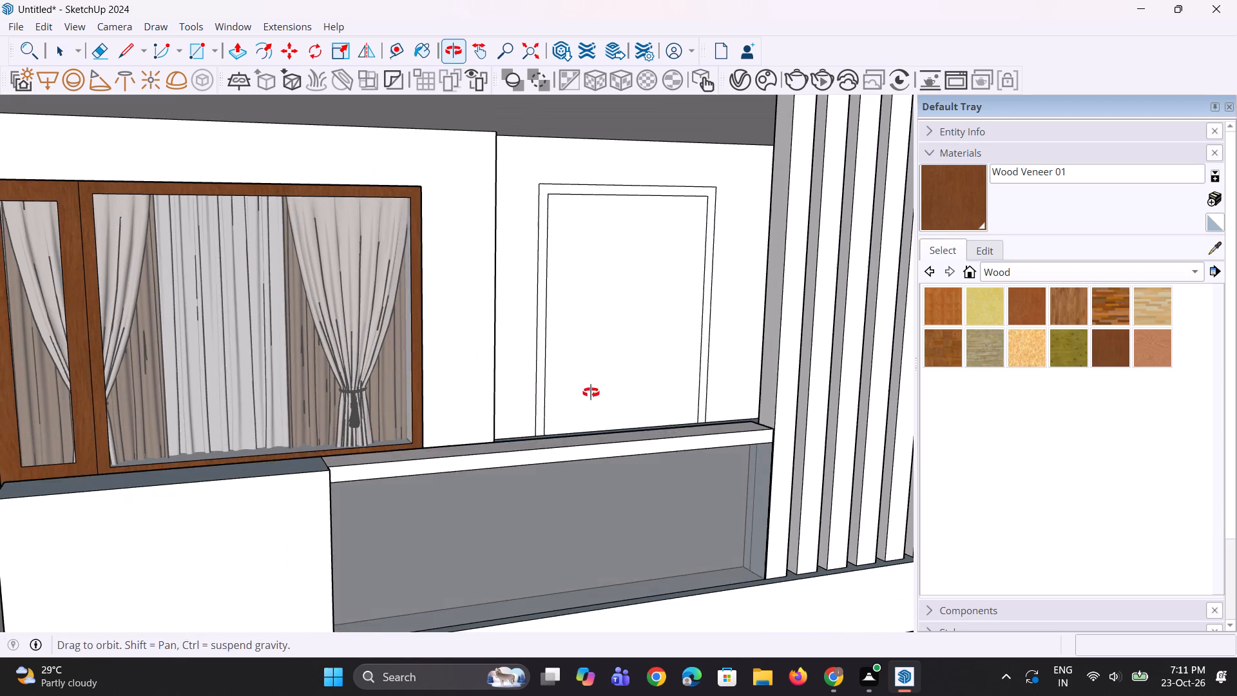
{"action": "middle_click_drag", "start_coordinate": [591, 392], "coordinate": [582, 383]}
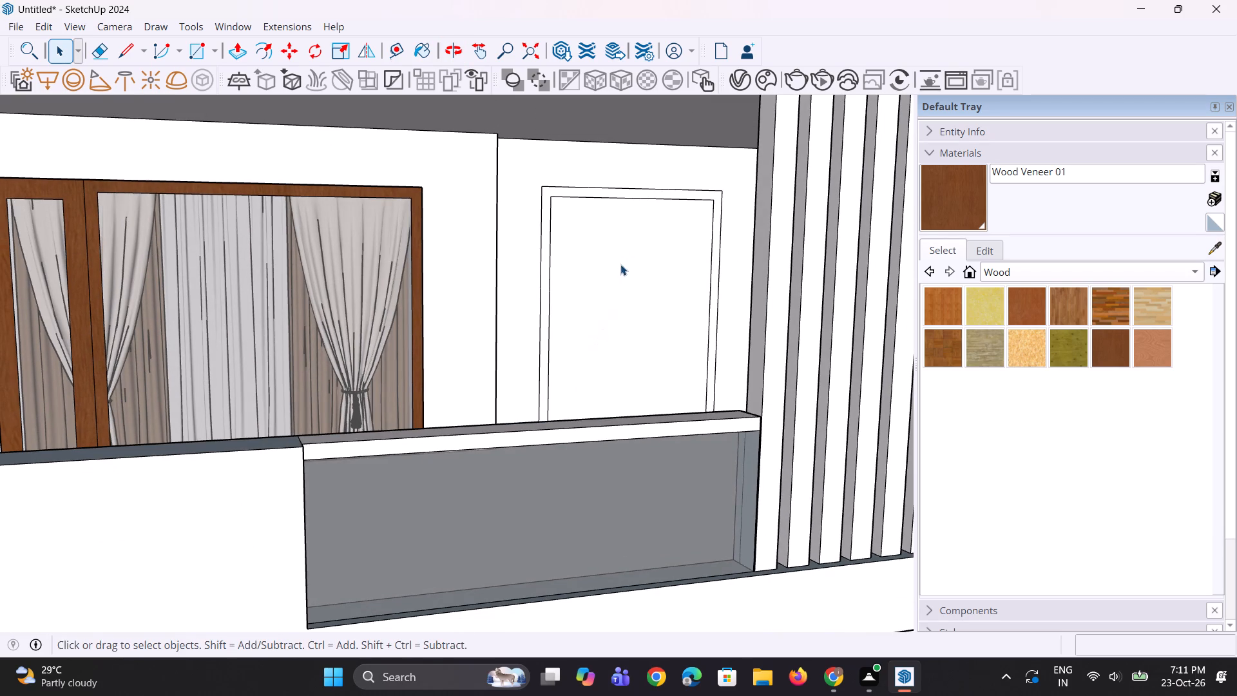
{"action": "scroll", "coordinate": [624, 254], "scroll_direction": "up", "scroll_amount": 1}
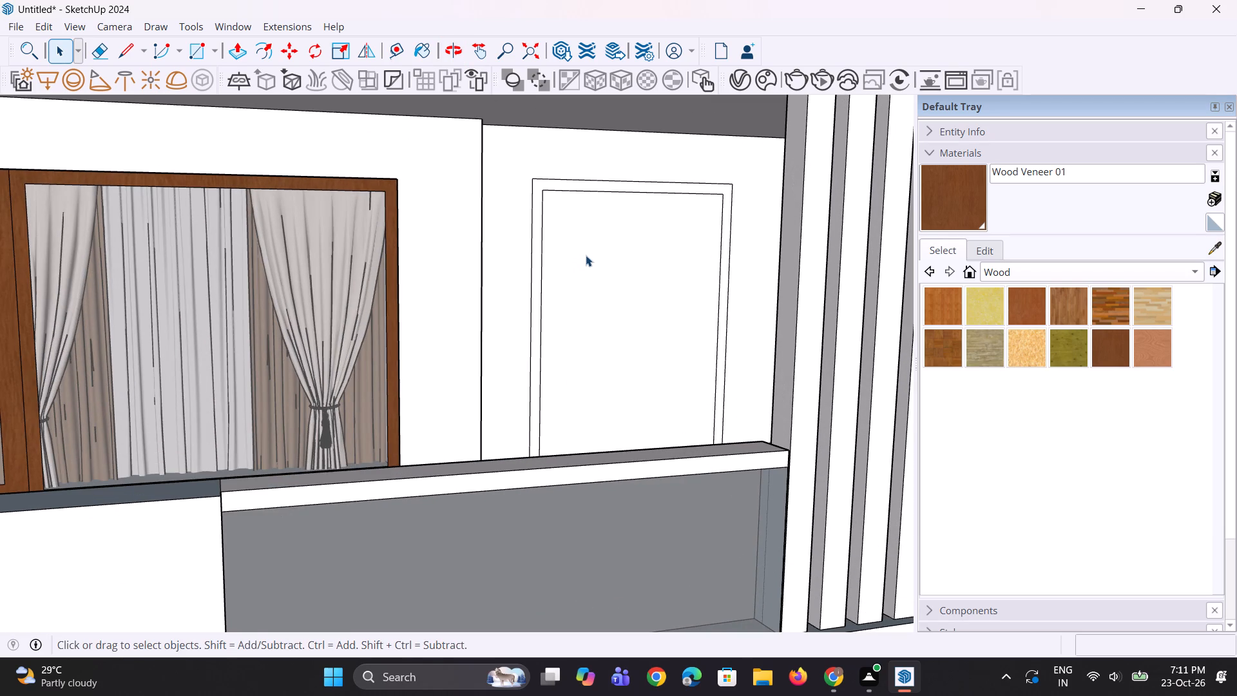
{"action": "key", "text": "space"}
{"action": "key", "text": "l"}
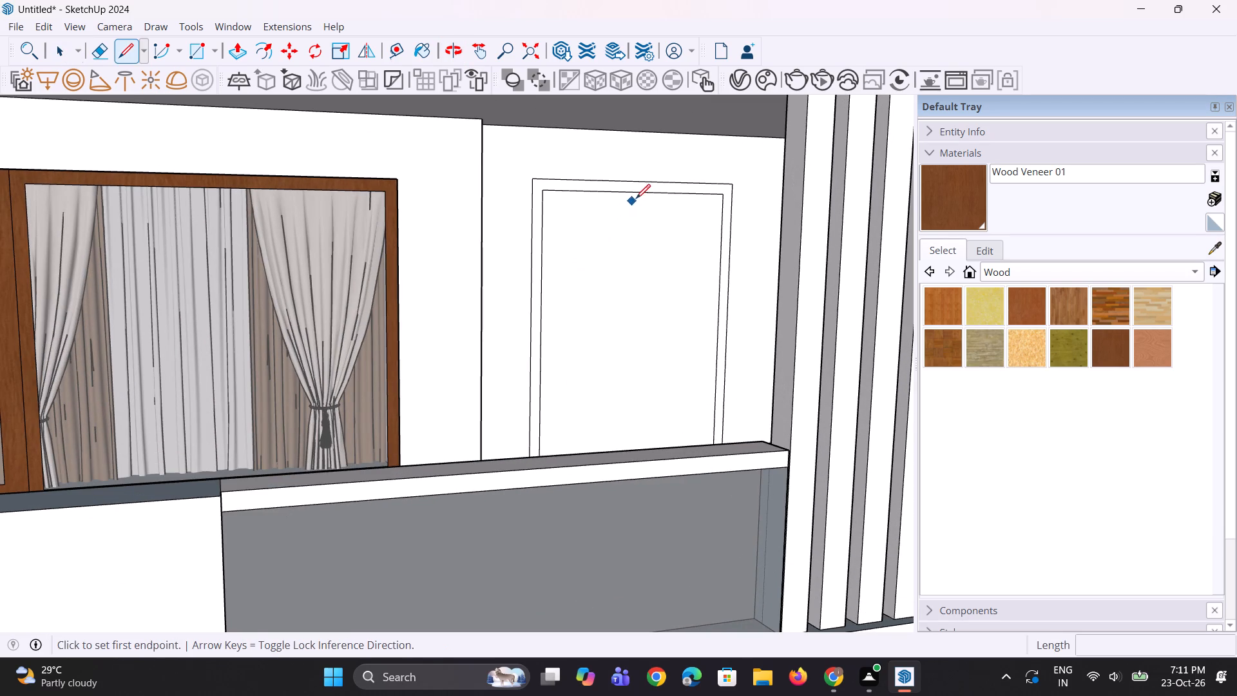
{"action": "left_click", "coordinate": [638, 192]}
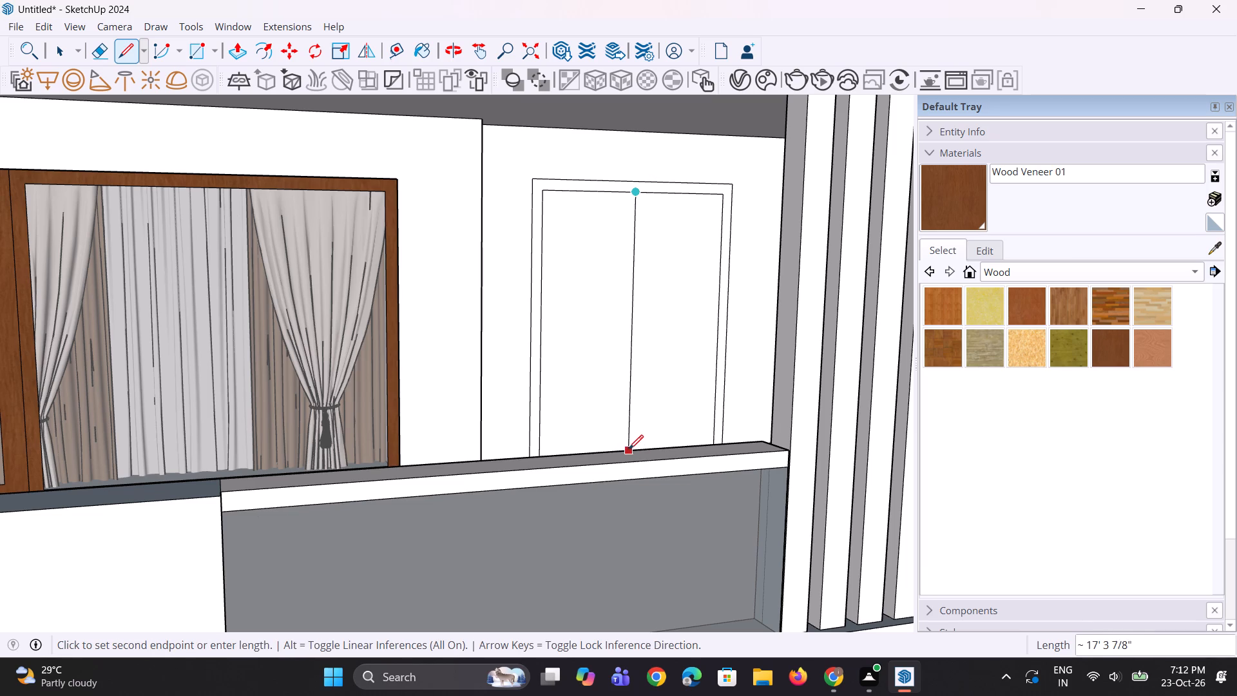
{"action": "scroll", "coordinate": [629, 449], "scroll_direction": "up", "scroll_amount": 3}
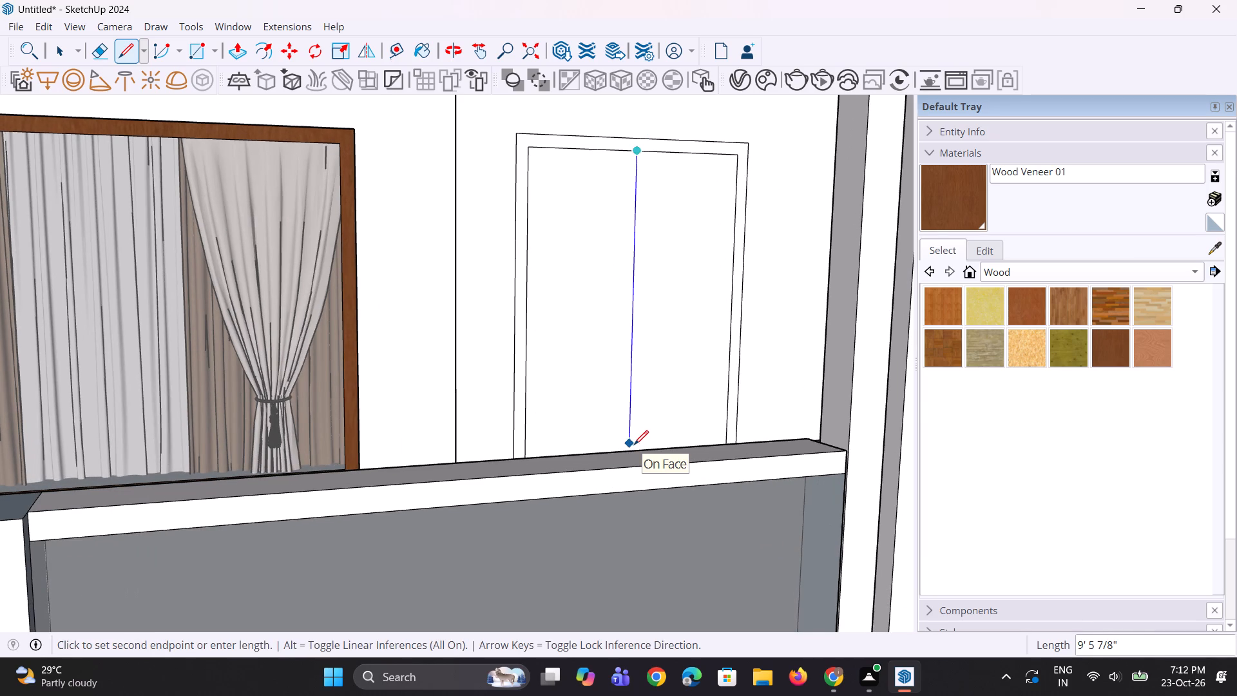
{"action": "scroll", "coordinate": [627, 441], "scroll_direction": "up", "scroll_amount": 3}
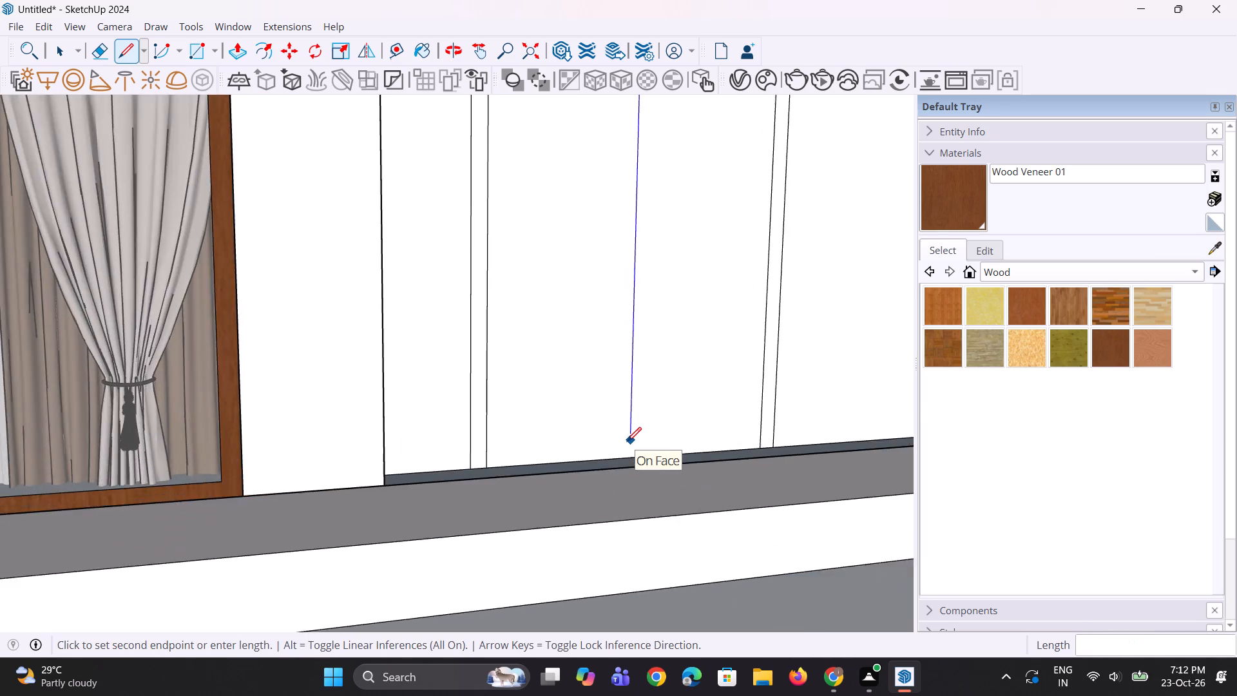
{"action": "scroll", "coordinate": [627, 441], "scroll_direction": "up", "scroll_amount": 4}
{"action": "left_click", "coordinate": [629, 464]}
Copy the door's vertical center line 2" sideways, away from the window.
{"action": "scroll", "coordinate": [629, 464], "scroll_direction": "down", "scroll_amount": 2}
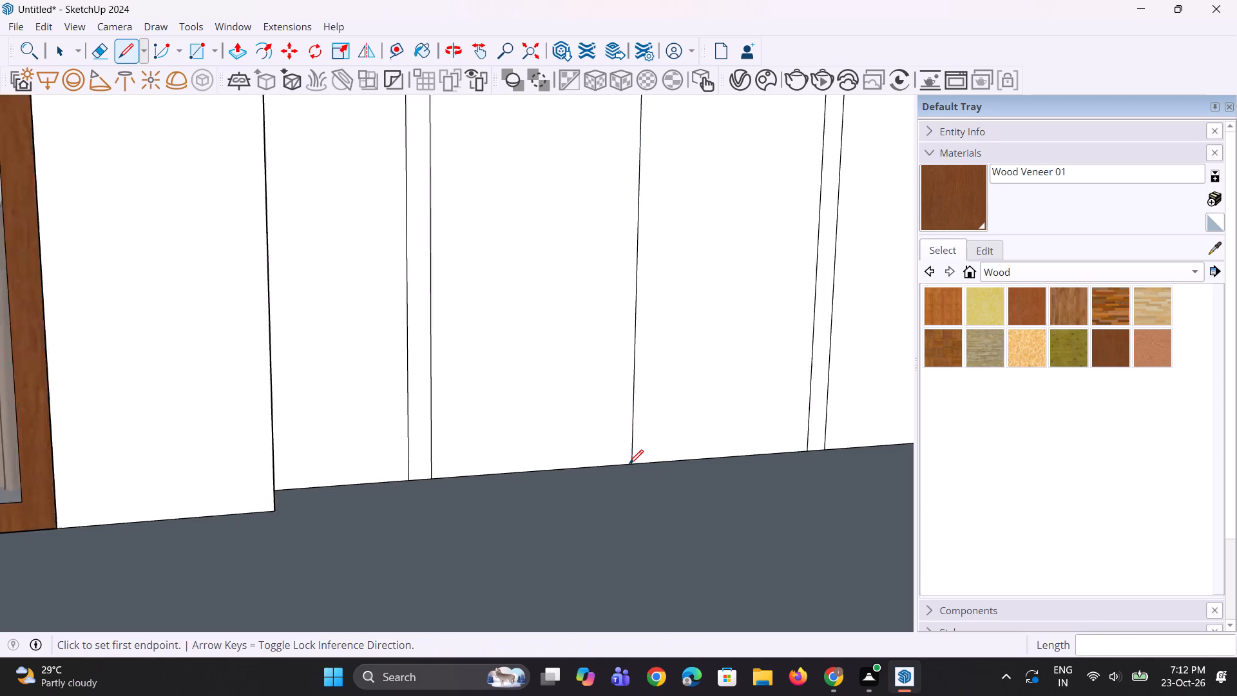
{"action": "scroll", "coordinate": [629, 464], "scroll_direction": "down", "scroll_amount": 2}
{"action": "key", "text": "space"}
{"action": "left_click", "coordinate": [631, 441]}
{"action": "key", "text": "m"}
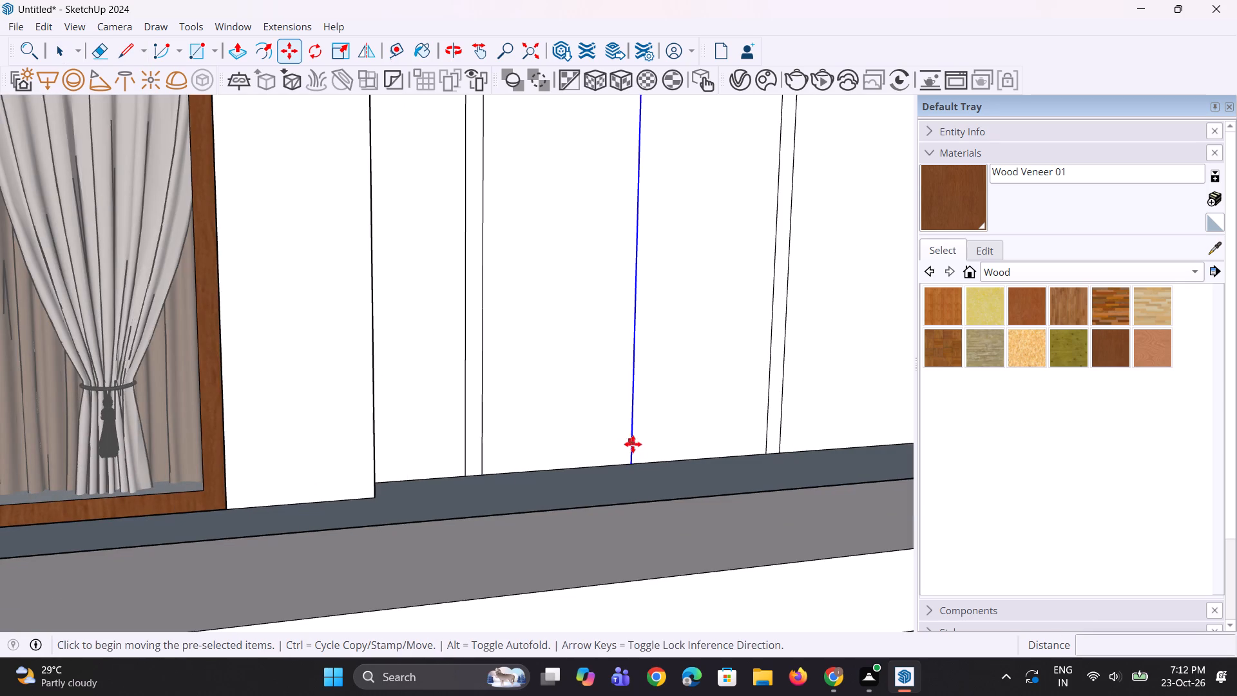
{"action": "left_click", "coordinate": [633, 454]}
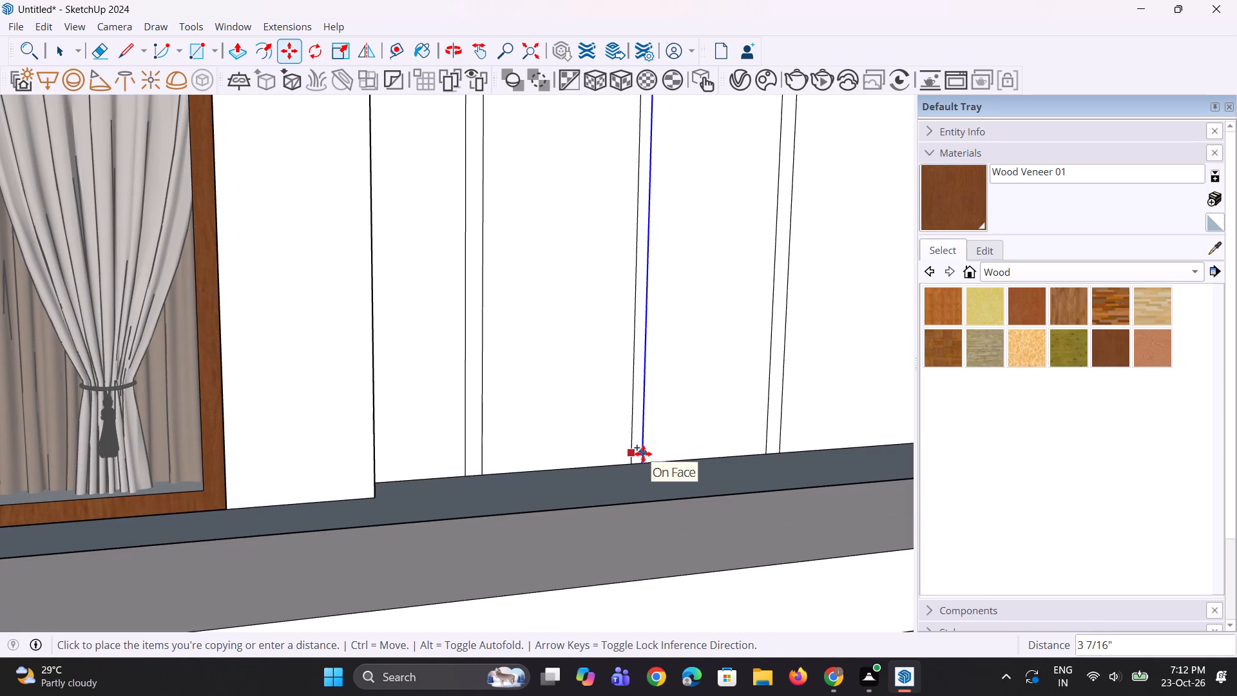
{"action": "type", "text": "2\""}
{"action": "key", "text": "Return"}
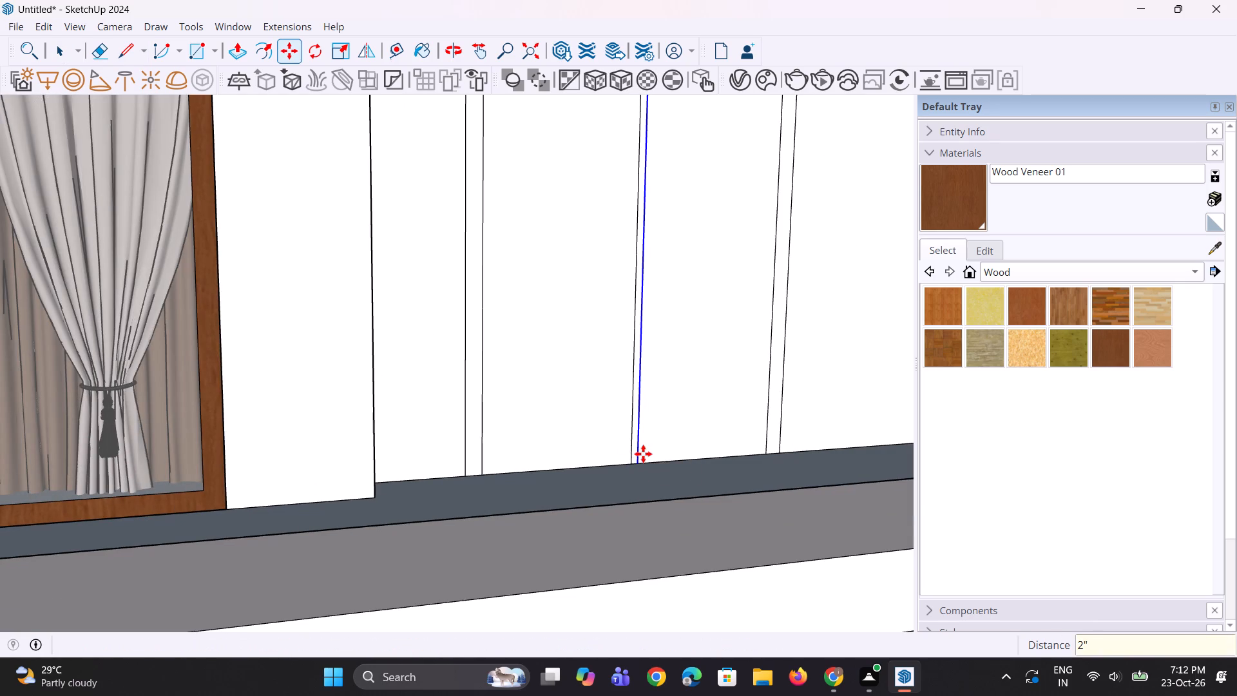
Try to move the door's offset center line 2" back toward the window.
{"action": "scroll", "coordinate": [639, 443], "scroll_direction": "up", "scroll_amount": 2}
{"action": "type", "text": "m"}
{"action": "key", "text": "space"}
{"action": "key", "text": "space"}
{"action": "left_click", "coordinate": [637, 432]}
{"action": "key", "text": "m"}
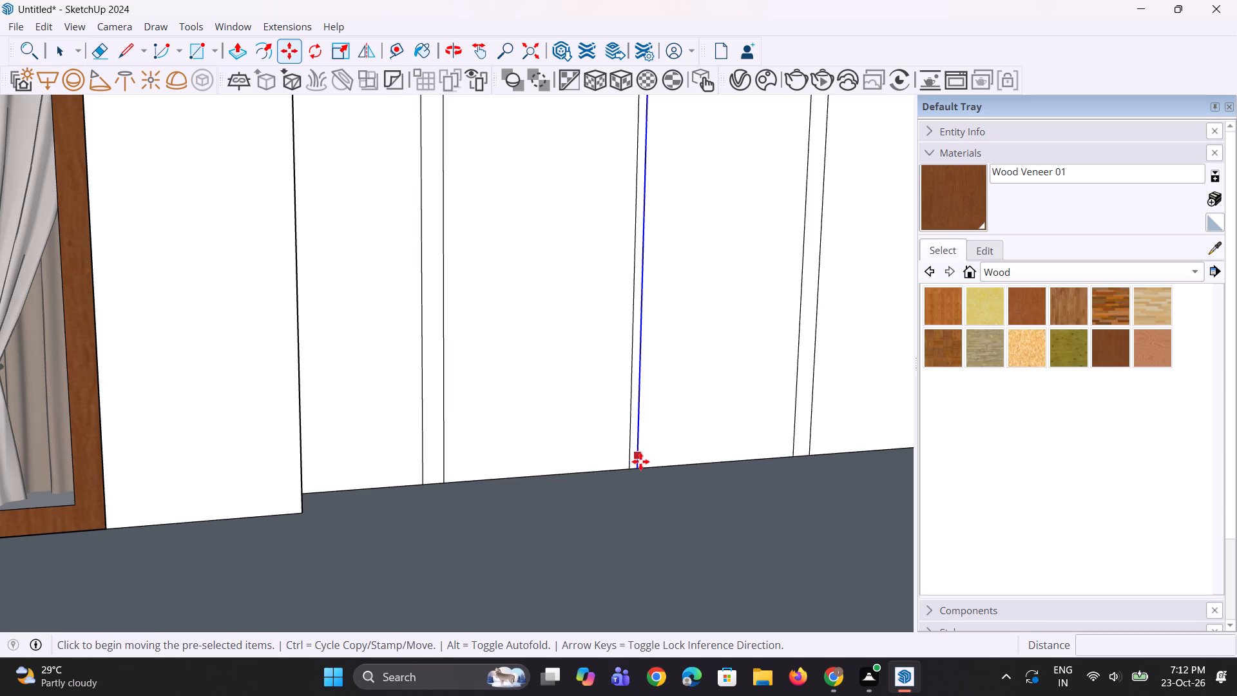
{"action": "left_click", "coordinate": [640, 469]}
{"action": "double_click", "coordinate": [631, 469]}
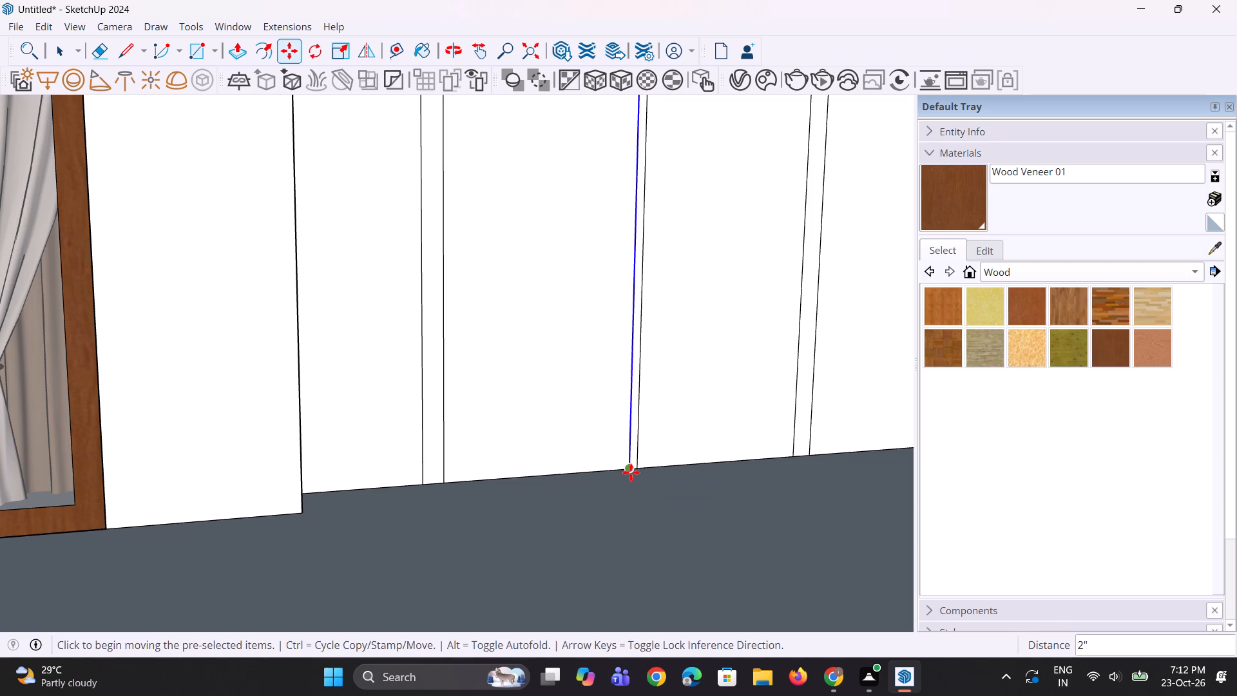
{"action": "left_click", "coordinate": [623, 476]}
Paint both leaves of the upper balcony's double door with the Wood Bamboo material.
{"action": "scroll", "coordinate": [622, 476], "scroll_direction": "down", "scroll_amount": 10}
{"action": "middle_click_drag", "start_coordinate": [626, 468], "coordinate": [617, 454]}
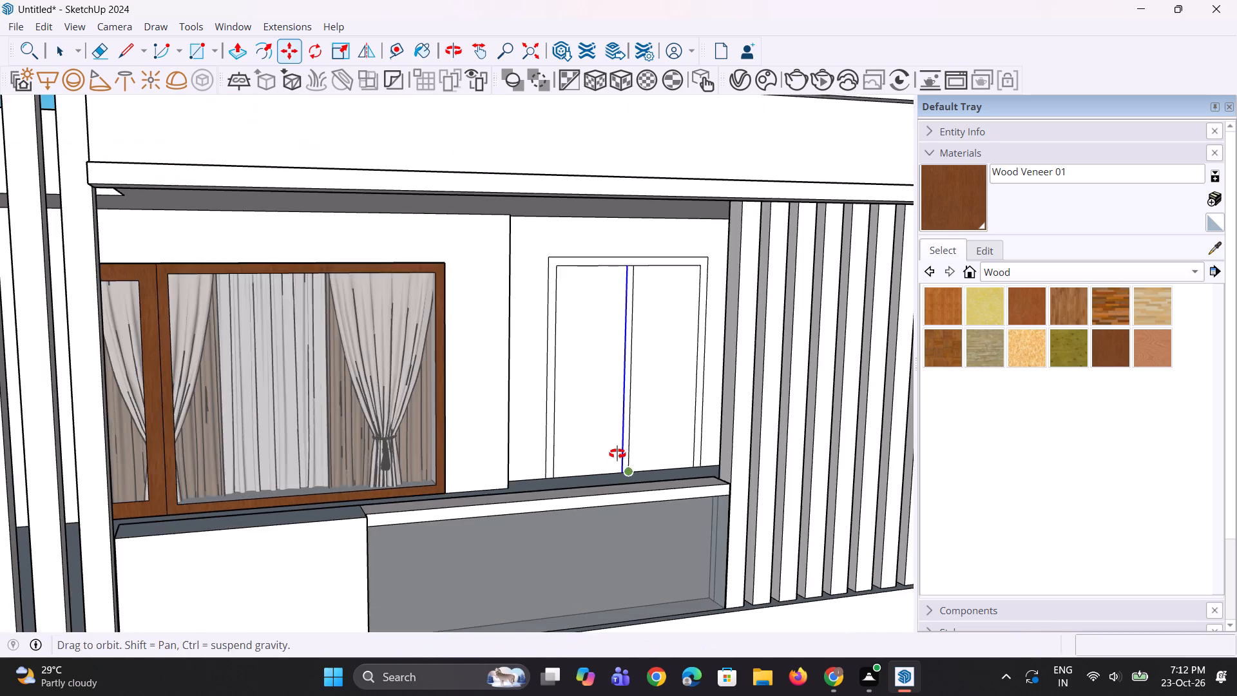
{"action": "middle_click_drag", "start_coordinate": [617, 454], "coordinate": [613, 448]}
{"action": "key", "text": "space"}
{"action": "key", "text": "space"}
{"action": "scroll", "coordinate": [631, 368], "scroll_direction": "up", "scroll_amount": 3}
{"action": "key", "text": "space"}
{"action": "scroll", "coordinate": [599, 359], "scroll_direction": "up", "scroll_amount": 3}
{"action": "scroll", "coordinate": [545, 420], "scroll_direction": "down", "scroll_amount": 5}
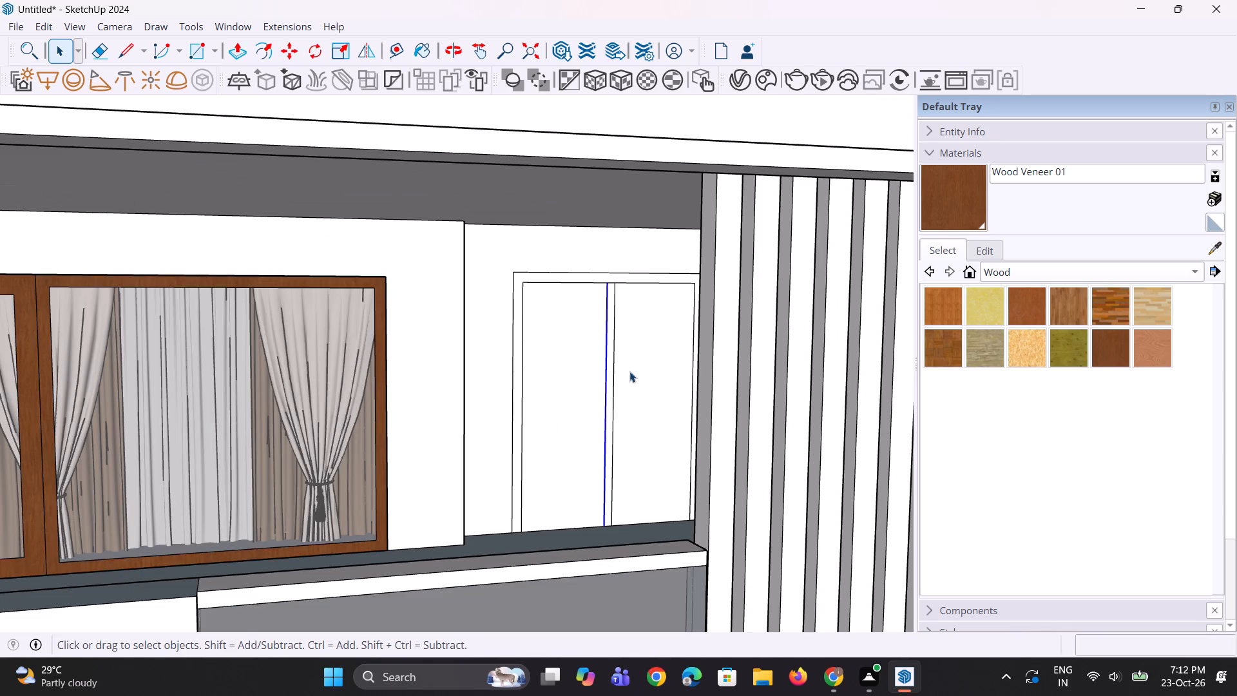
{"action": "scroll", "coordinate": [566, 394], "scroll_direction": "up", "scroll_amount": 4}
{"action": "middle_click_drag", "start_coordinate": [584, 430], "coordinate": [569, 430]}
{"action": "scroll", "coordinate": [584, 430], "scroll_direction": "up", "scroll_amount": 1}
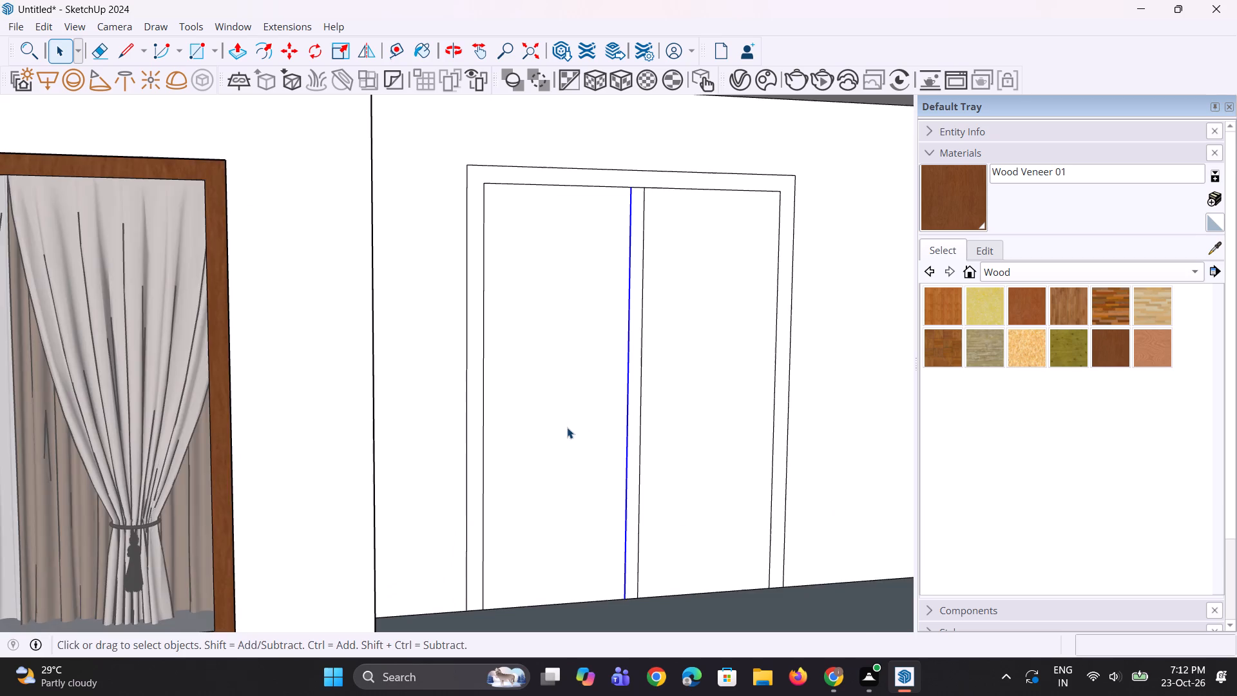
{"action": "scroll", "coordinate": [566, 423], "scroll_direction": "down", "scroll_amount": 5}
{"action": "left_click", "coordinate": [938, 313]}
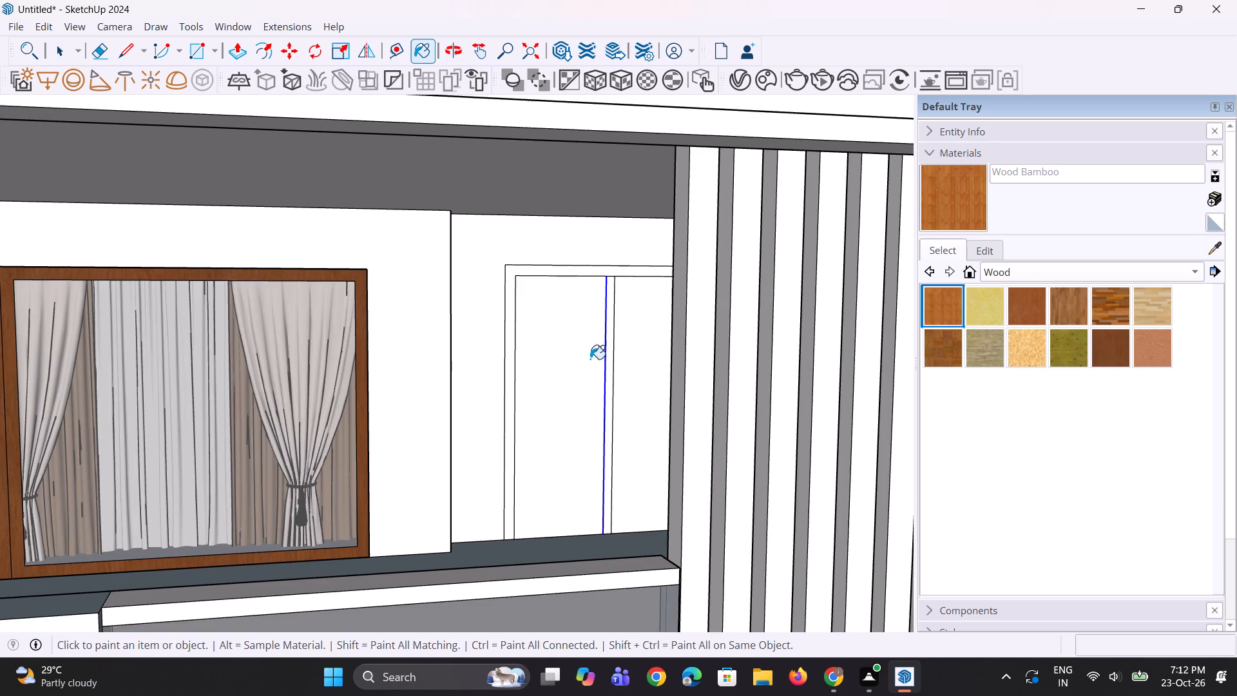
{"action": "left_click", "coordinate": [542, 371]}
{"action": "left_click", "coordinate": [620, 375]}
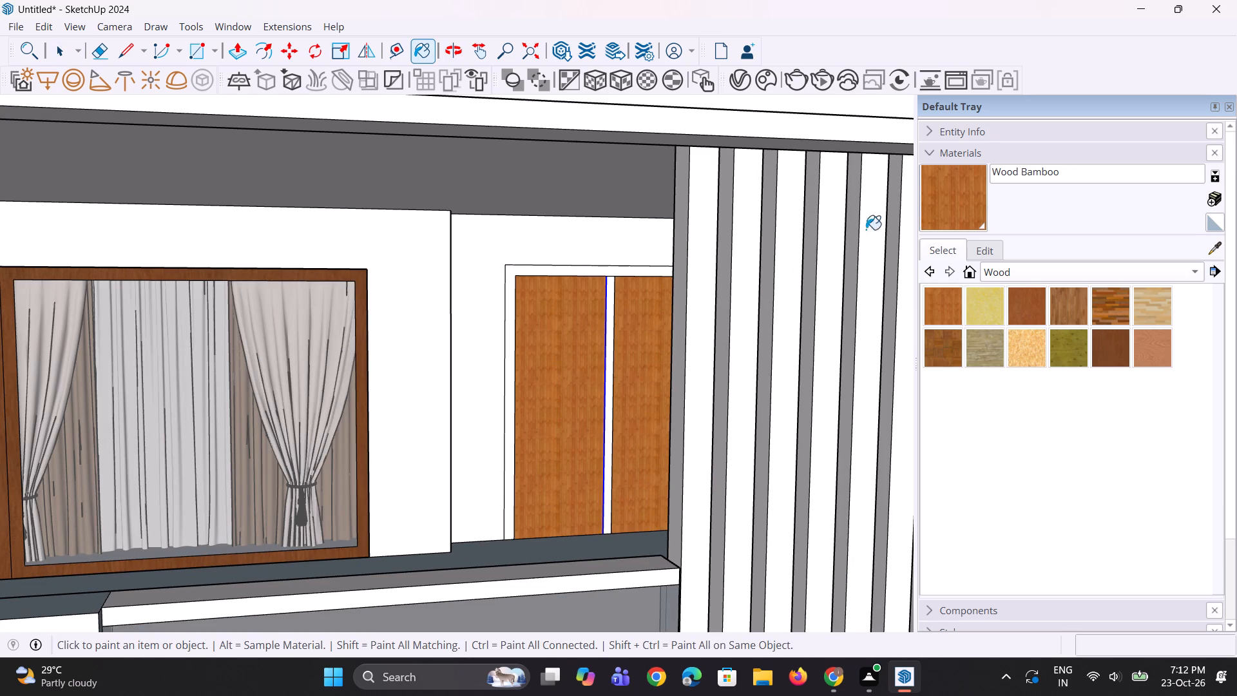
Paint the upper door's outer frame and the narrow strip between its leaves with Wood Veneer 01.
{"action": "left_click", "coordinate": [1115, 351]}
{"action": "scroll", "coordinate": [651, 261], "scroll_direction": "up", "scroll_amount": 2}
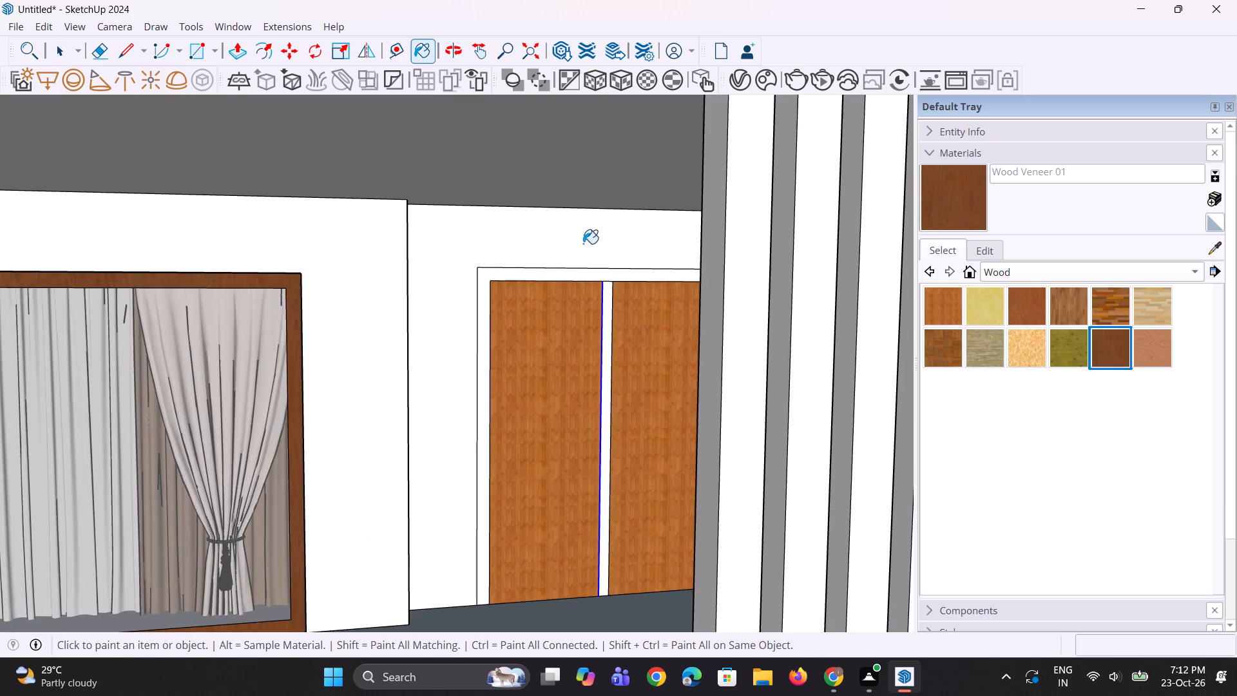
{"action": "scroll", "coordinate": [595, 275], "scroll_direction": "up", "scroll_amount": 2}
{"action": "left_click", "coordinate": [595, 275]}
{"action": "left_click", "coordinate": [611, 307]}
{"action": "scroll", "coordinate": [573, 300], "scroll_direction": "down", "scroll_amount": 4}
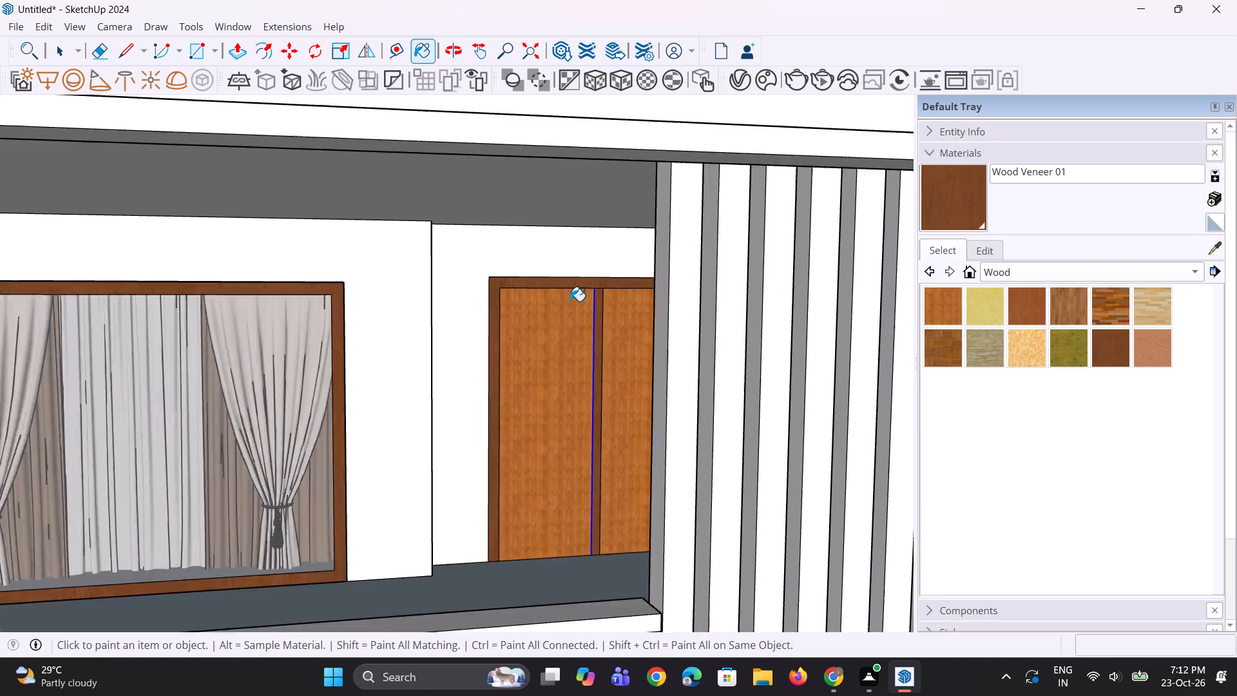
Offset the door rectangle beside the lower balcony window inward to form a narrow frame border on all four sides.
{"action": "scroll", "coordinate": [570, 301], "scroll_direction": "down", "scroll_amount": 7}
{"action": "middle_click_drag", "start_coordinate": [504, 314], "coordinate": [524, 356]}
{"action": "scroll", "coordinate": [517, 324], "scroll_direction": "down", "scroll_amount": 5}
{"action": "middle_click_drag", "start_coordinate": [513, 324], "coordinate": [497, 304]}
{"action": "scroll", "coordinate": [498, 302], "scroll_direction": "down", "scroll_amount": 1}
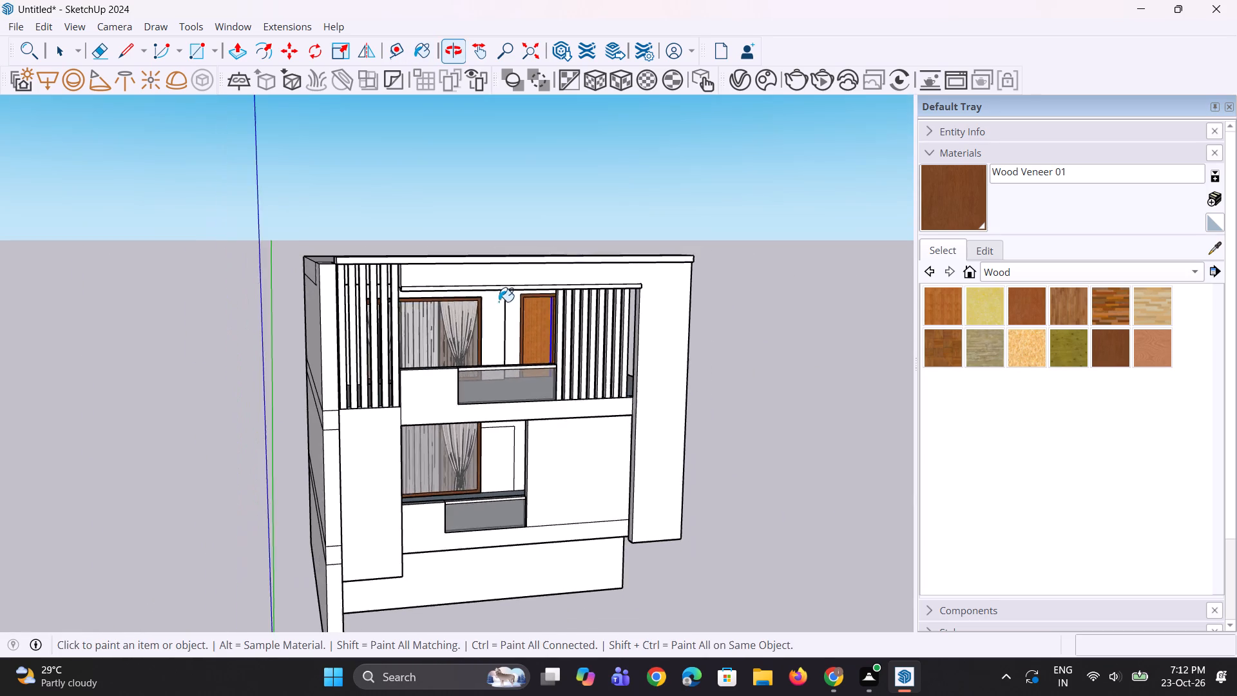
{"action": "scroll", "coordinate": [499, 302], "scroll_direction": "down", "scroll_amount": 5}
{"action": "scroll", "coordinate": [492, 406], "scroll_direction": "up", "scroll_amount": 13}
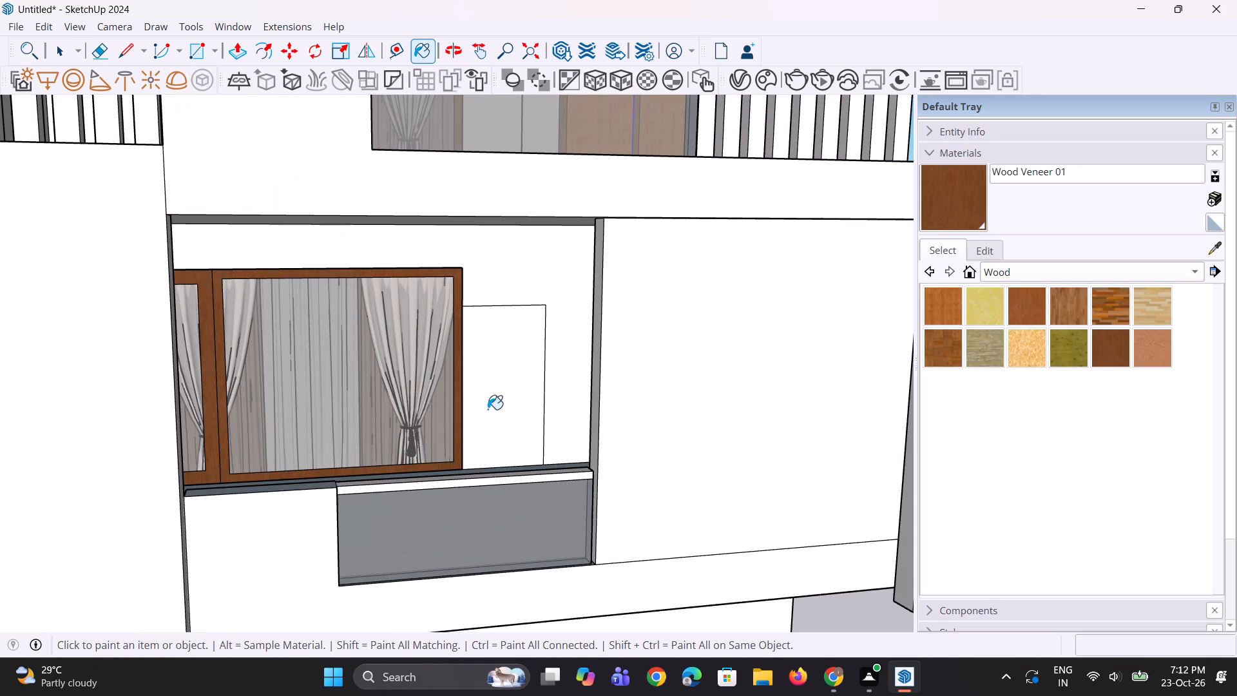
{"action": "key", "text": "space"}
{"action": "key", "text": "space"}
{"action": "left_click", "coordinate": [488, 409]}
{"action": "key", "text": "f"}
{"action": "left_click", "coordinate": [466, 389]}
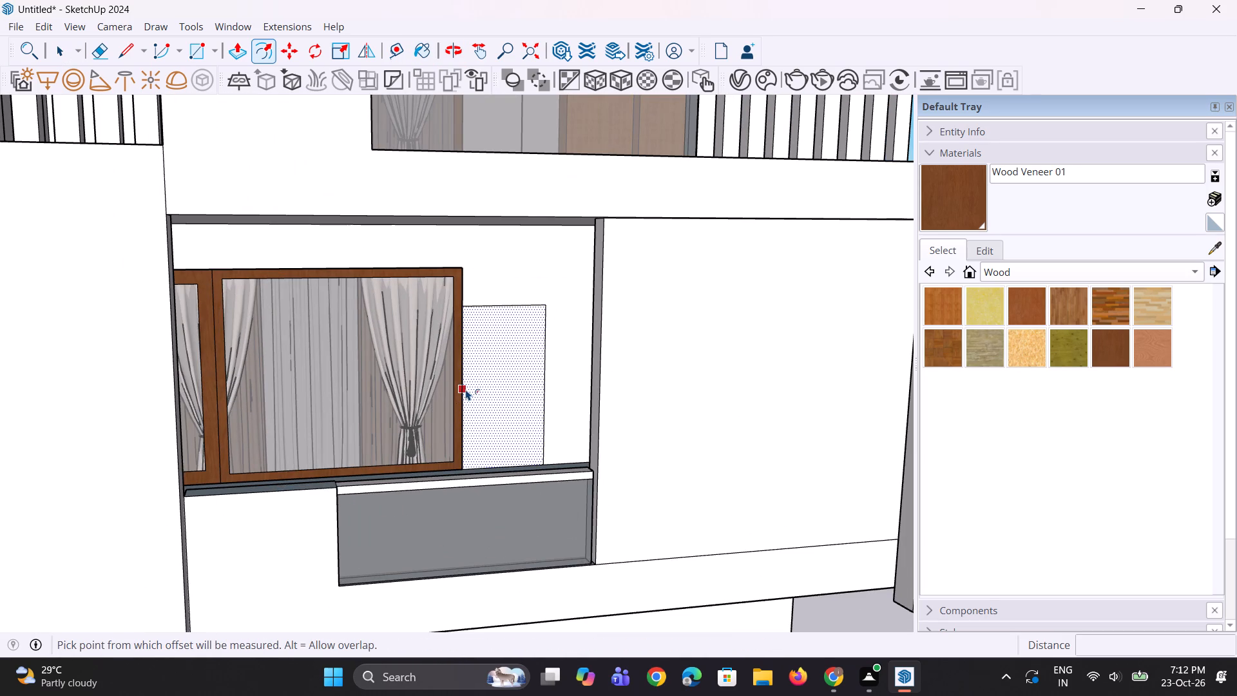
{"action": "left_click", "coordinate": [470, 392]}
{"action": "key", "text": "space"}
{"action": "key", "text": "space"}
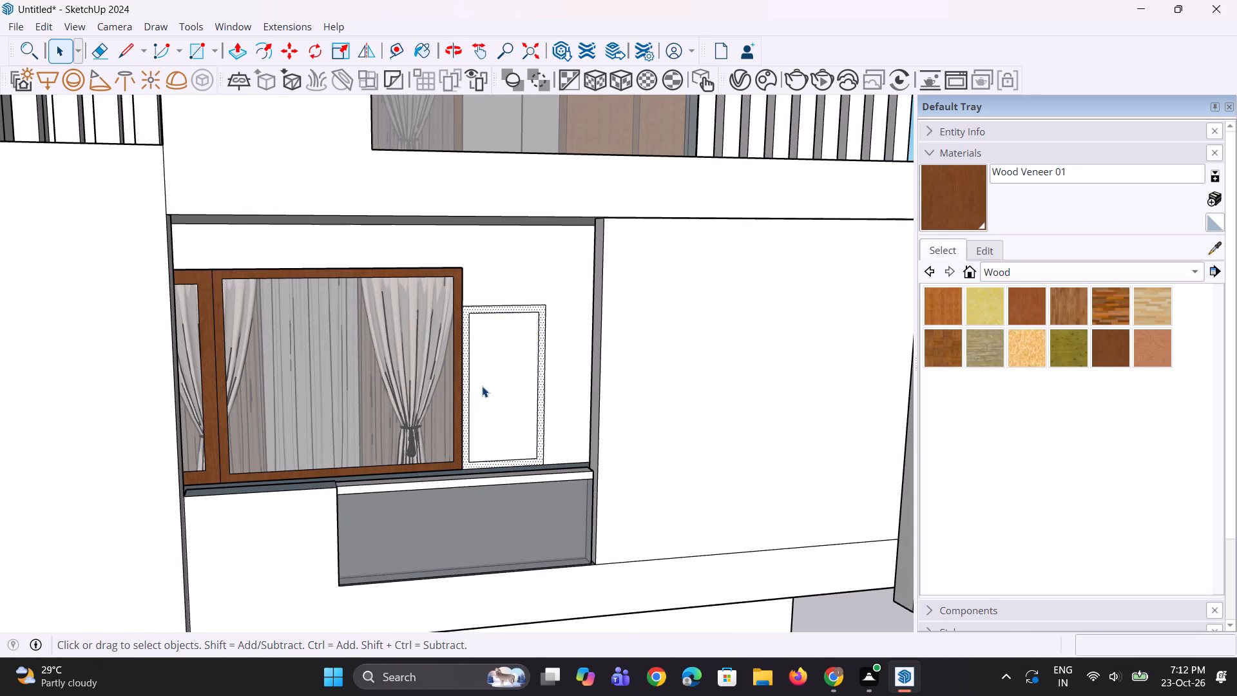
Paint the lower balcony door's frame border with Wood Bamboo.
{"action": "scroll", "coordinate": [483, 386], "scroll_direction": "up", "scroll_amount": 2}
{"action": "left_click", "coordinate": [942, 305]}
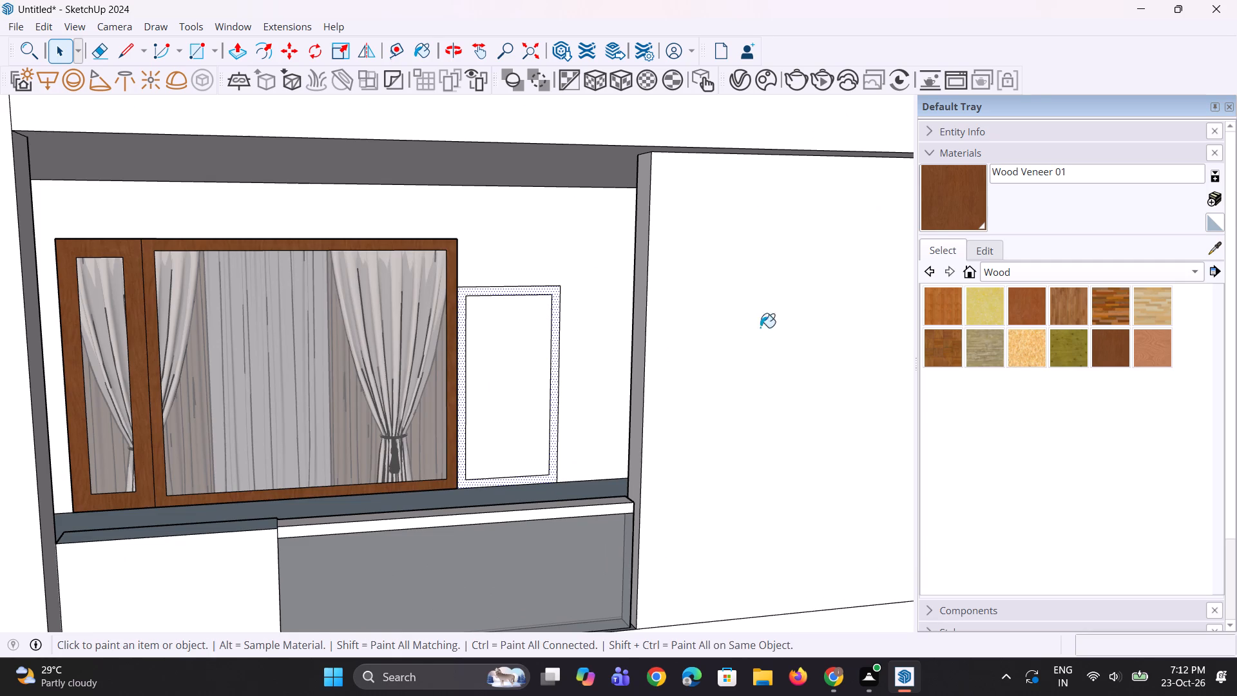
{"action": "left_click", "coordinate": [461, 369]}
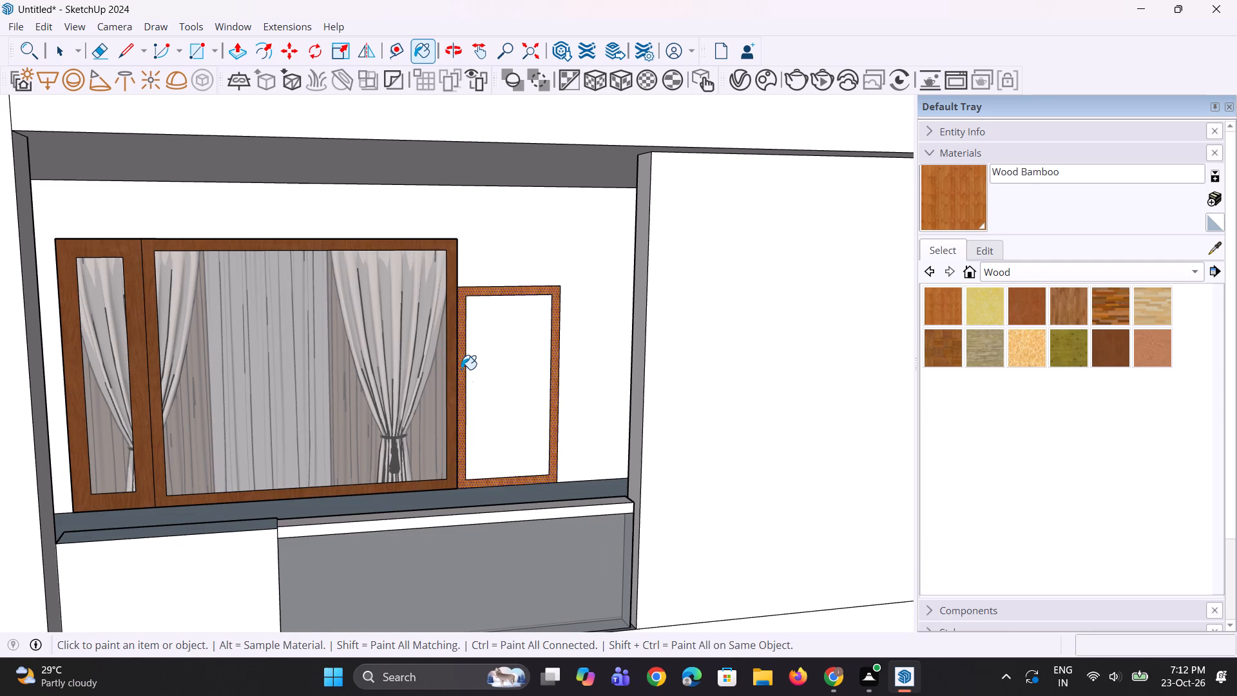
Paint the lower balcony door's inner panel with Wood Cherry Original.
{"action": "scroll", "coordinate": [477, 384], "scroll_direction": "up", "scroll_amount": 3}
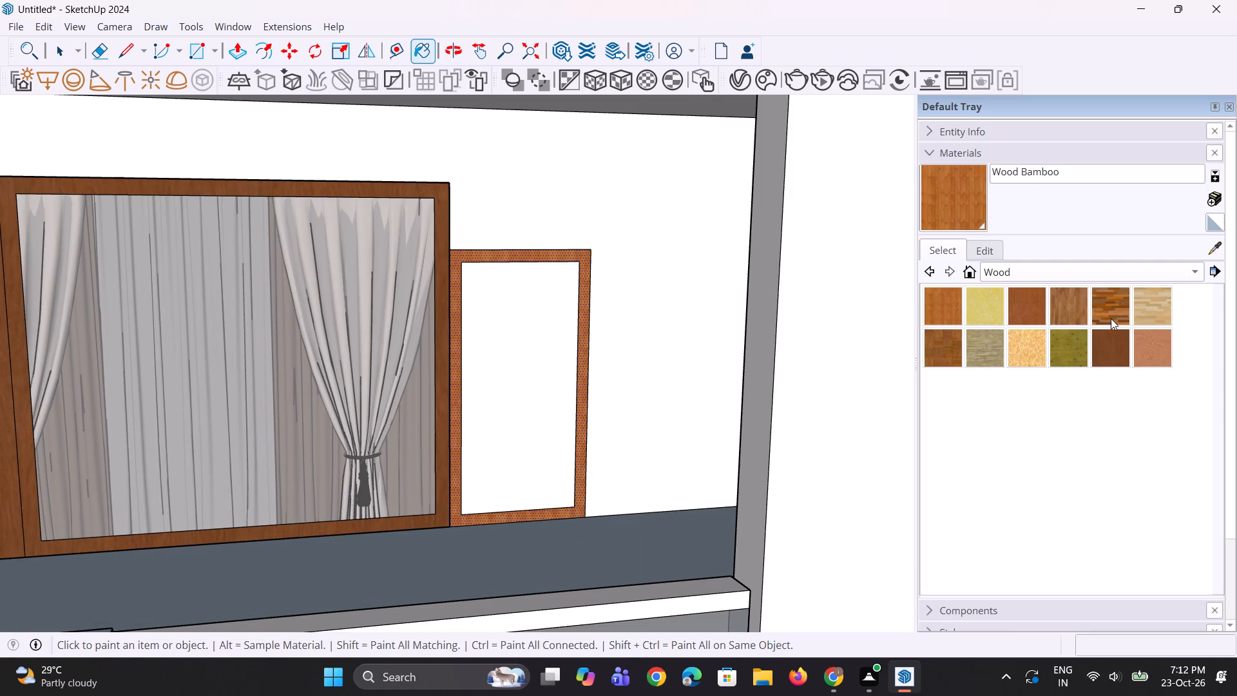
{"action": "left_click", "coordinate": [1111, 318]}
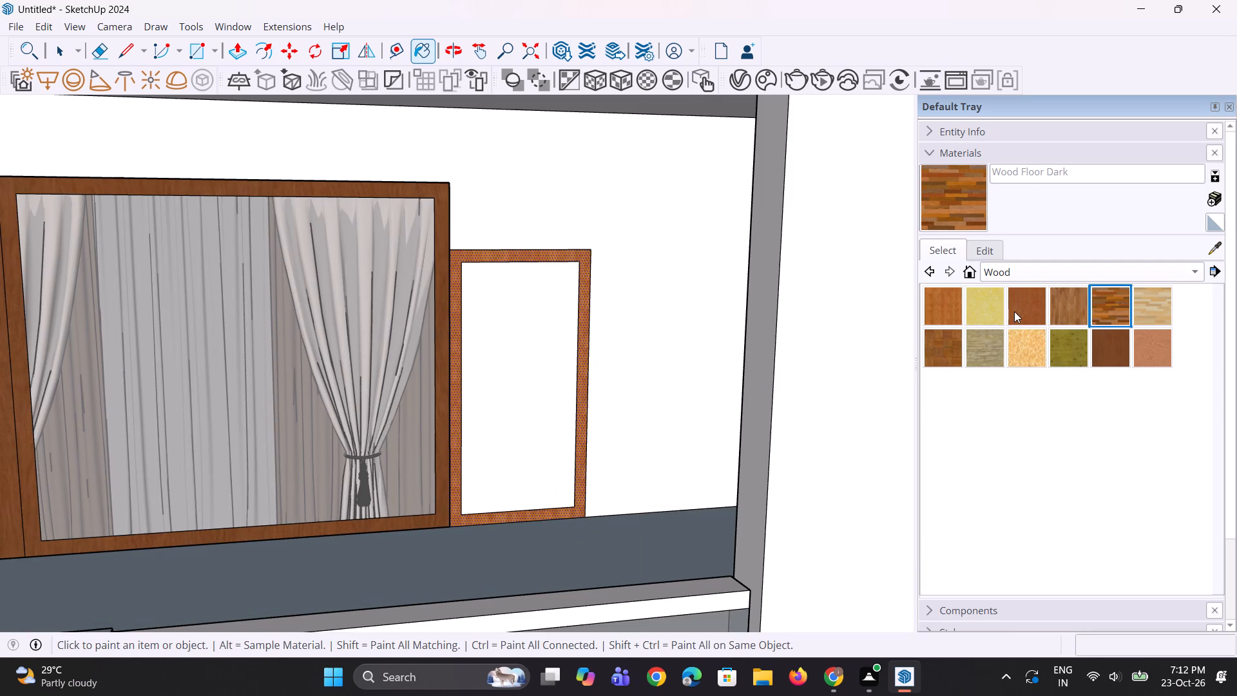
{"action": "left_click", "coordinate": [1014, 311]}
{"action": "left_click", "coordinate": [566, 391]}
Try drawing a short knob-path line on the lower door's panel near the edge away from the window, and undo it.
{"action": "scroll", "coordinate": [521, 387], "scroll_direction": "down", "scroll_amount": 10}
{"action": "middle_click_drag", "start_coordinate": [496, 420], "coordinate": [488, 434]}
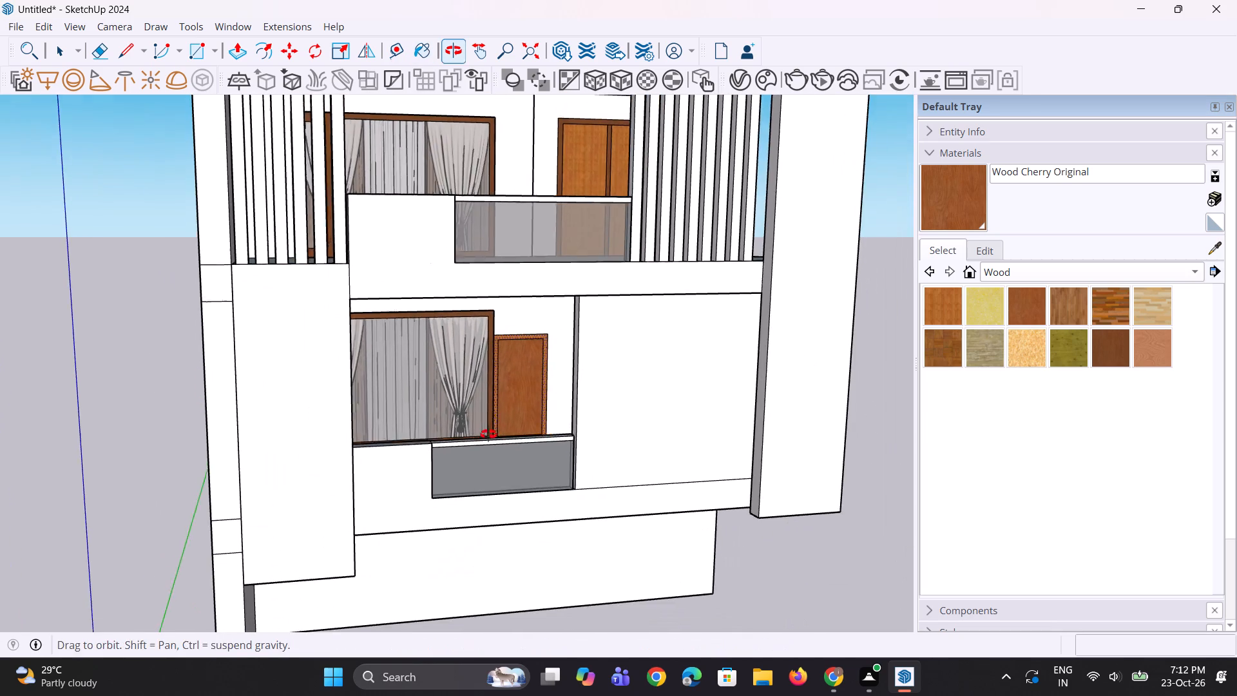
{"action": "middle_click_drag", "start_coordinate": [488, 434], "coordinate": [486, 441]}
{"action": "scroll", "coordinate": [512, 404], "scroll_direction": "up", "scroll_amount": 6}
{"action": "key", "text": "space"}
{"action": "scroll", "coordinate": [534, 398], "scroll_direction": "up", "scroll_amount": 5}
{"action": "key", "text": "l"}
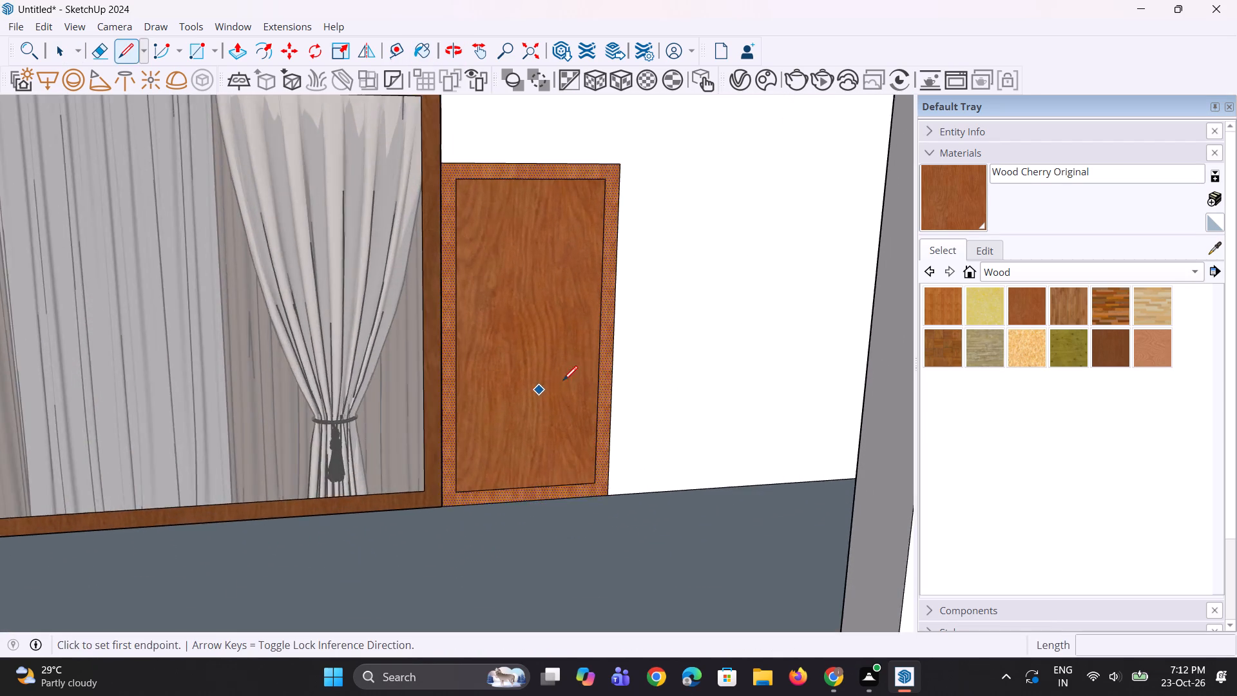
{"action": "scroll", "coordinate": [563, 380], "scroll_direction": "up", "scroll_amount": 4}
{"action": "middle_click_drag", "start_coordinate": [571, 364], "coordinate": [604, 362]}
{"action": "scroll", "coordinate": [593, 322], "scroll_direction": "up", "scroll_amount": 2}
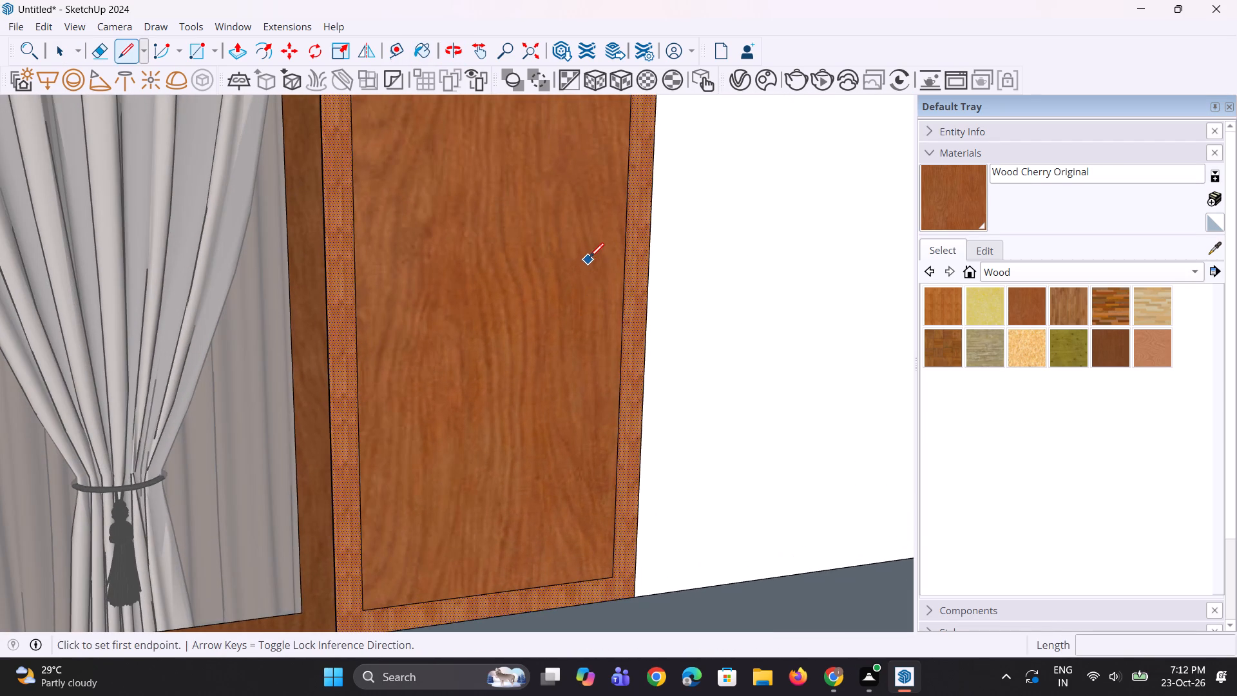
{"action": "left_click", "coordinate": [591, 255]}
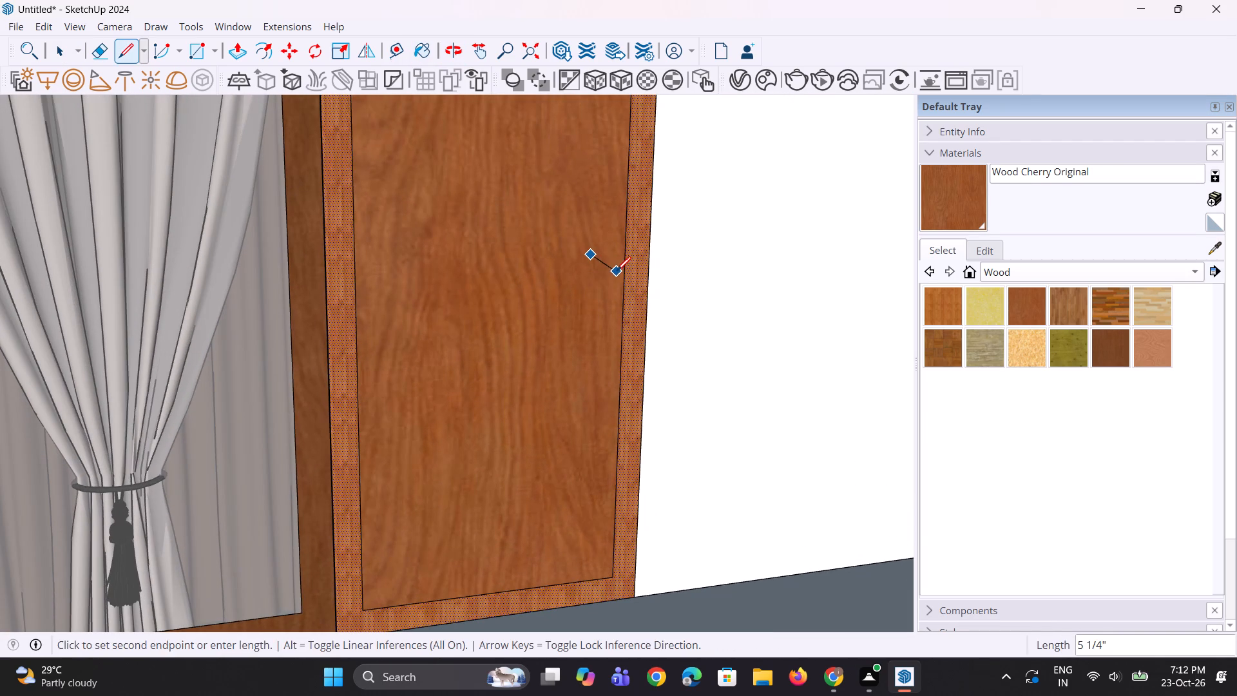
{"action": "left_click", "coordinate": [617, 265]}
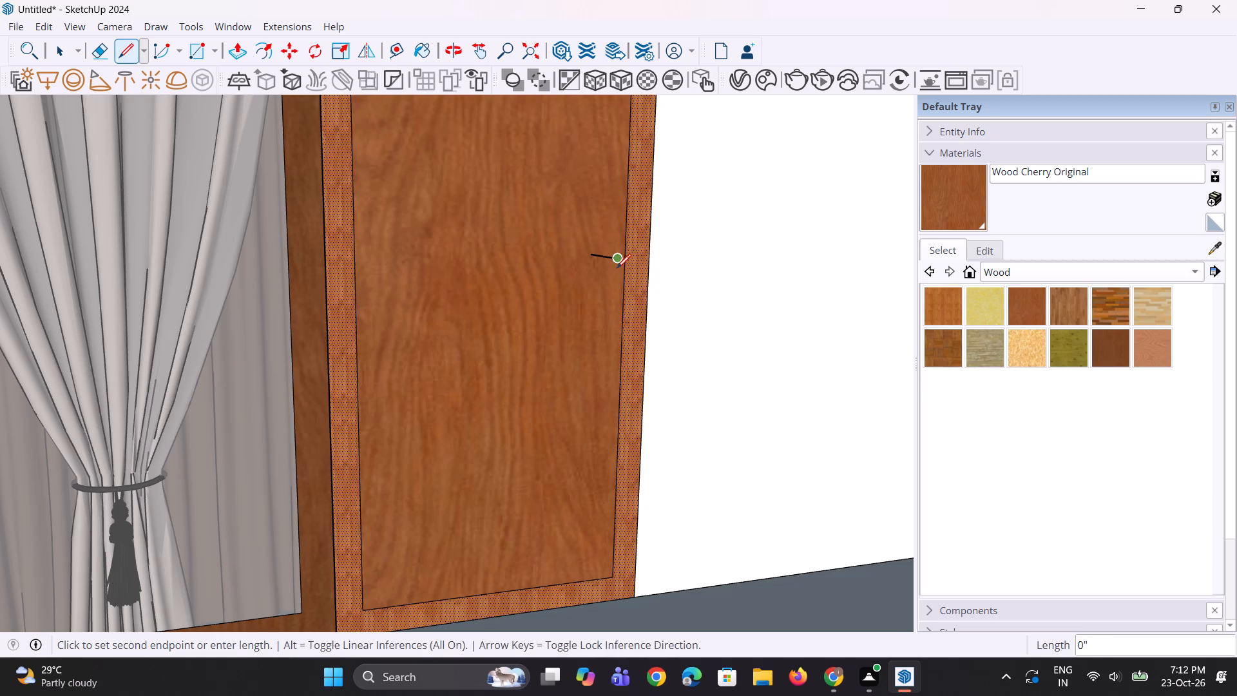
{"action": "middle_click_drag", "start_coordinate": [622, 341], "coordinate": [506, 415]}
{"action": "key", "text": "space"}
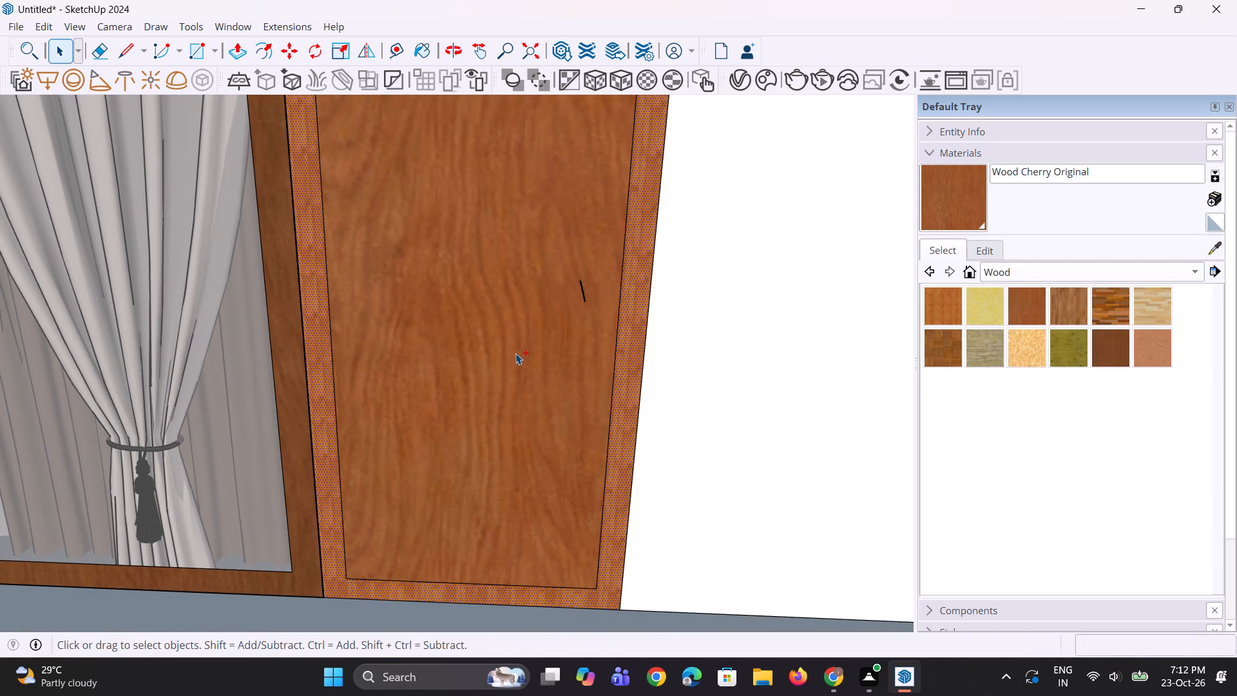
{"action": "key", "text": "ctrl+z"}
Draw a line about 5" long projecting outward from the lower door's panel near the edge away from the window.
{"action": "scroll", "coordinate": [532, 330], "scroll_direction": "up", "scroll_amount": 2}
{"action": "middle_click_drag", "start_coordinate": [570, 315], "coordinate": [696, 288]}
{"action": "key", "text": "l"}
{"action": "scroll", "coordinate": [671, 279], "scroll_direction": "up", "scroll_amount": 2}
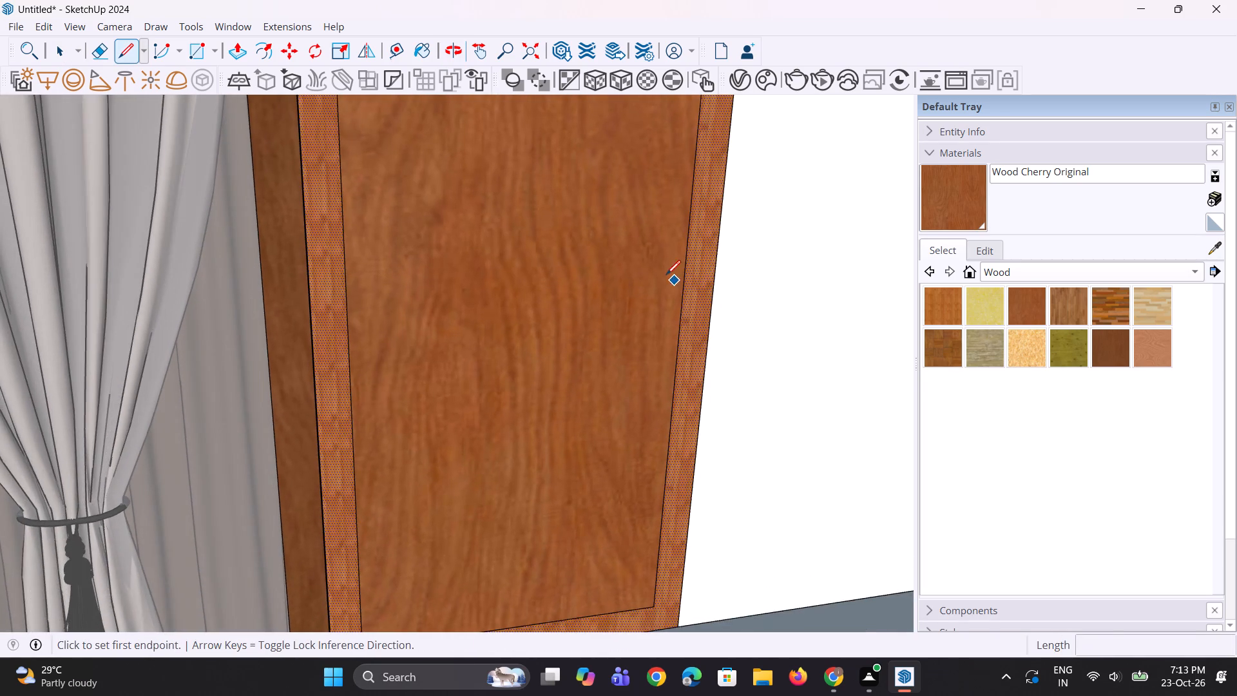
{"action": "left_click", "coordinate": [649, 242]}
{"action": "left_click", "coordinate": [667, 260]}
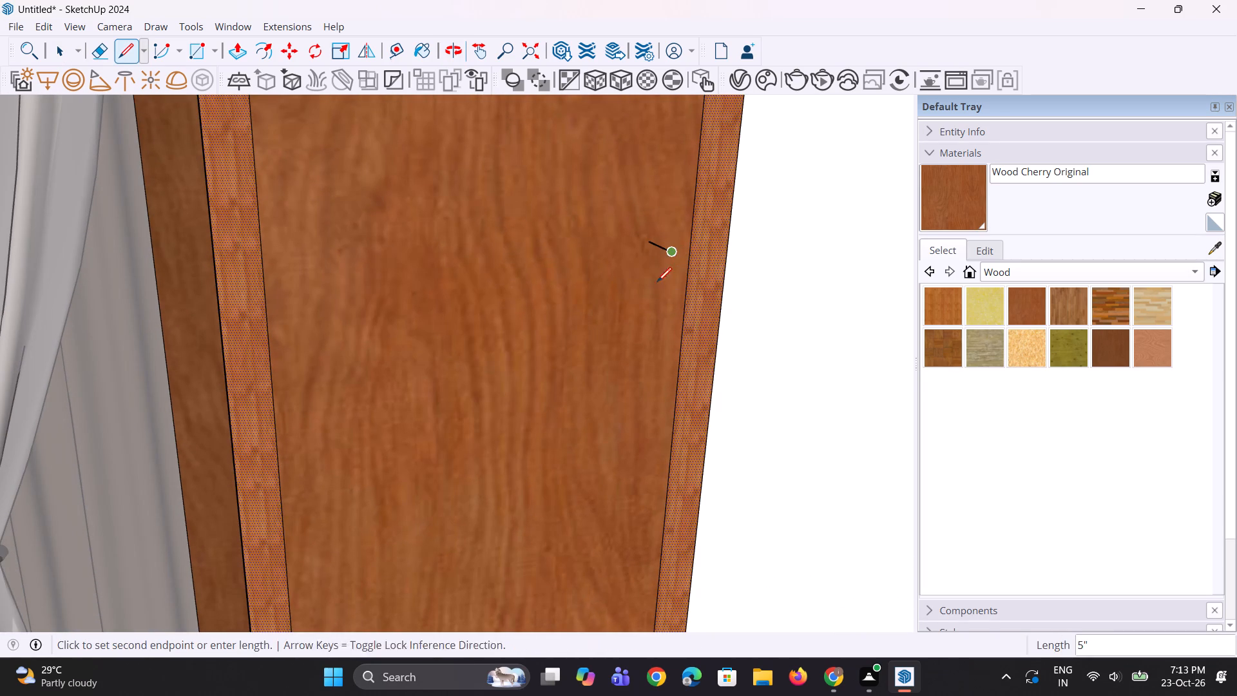
{"action": "key", "text": "space"}
{"action": "key", "text": "space"}
Draw a circle of about 2" radius on the lower door's panel, centered on the base of the short line.
{"action": "key", "text": "d"}
{"action": "key", "text": "c"}
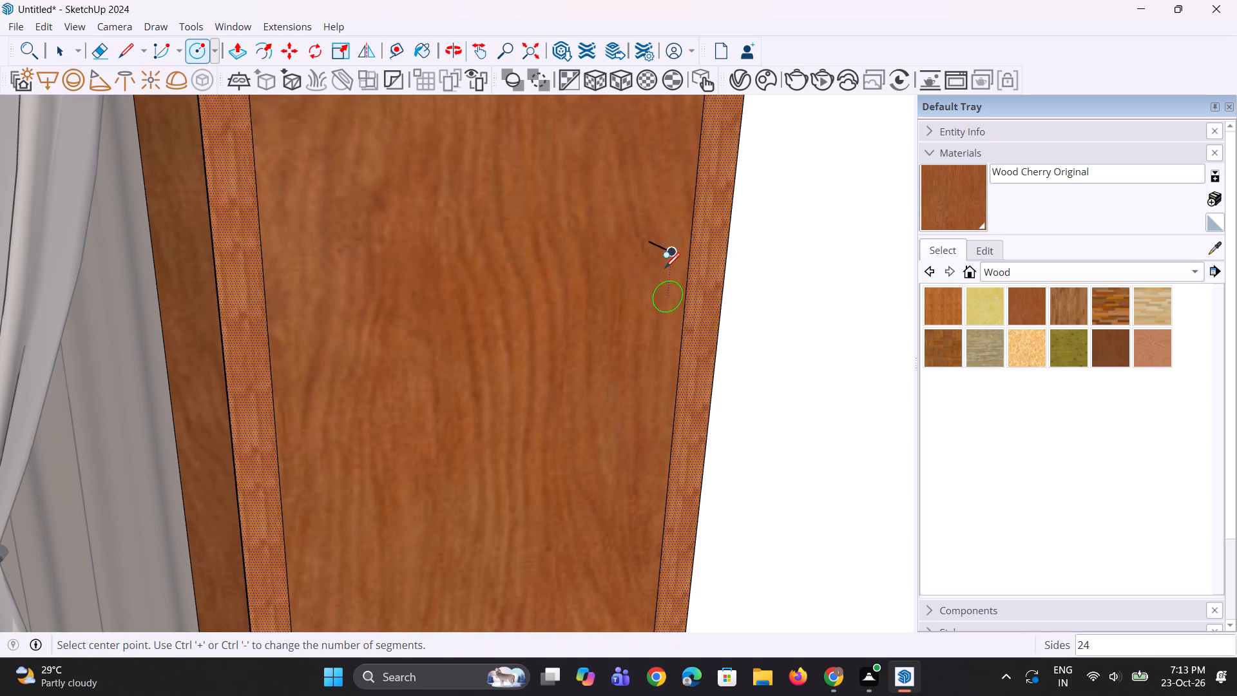
{"action": "scroll", "coordinate": [667, 259], "scroll_direction": "up", "scroll_amount": 2}
{"action": "left_click", "coordinate": [648, 235]}
{"action": "left_click", "coordinate": [648, 220]}
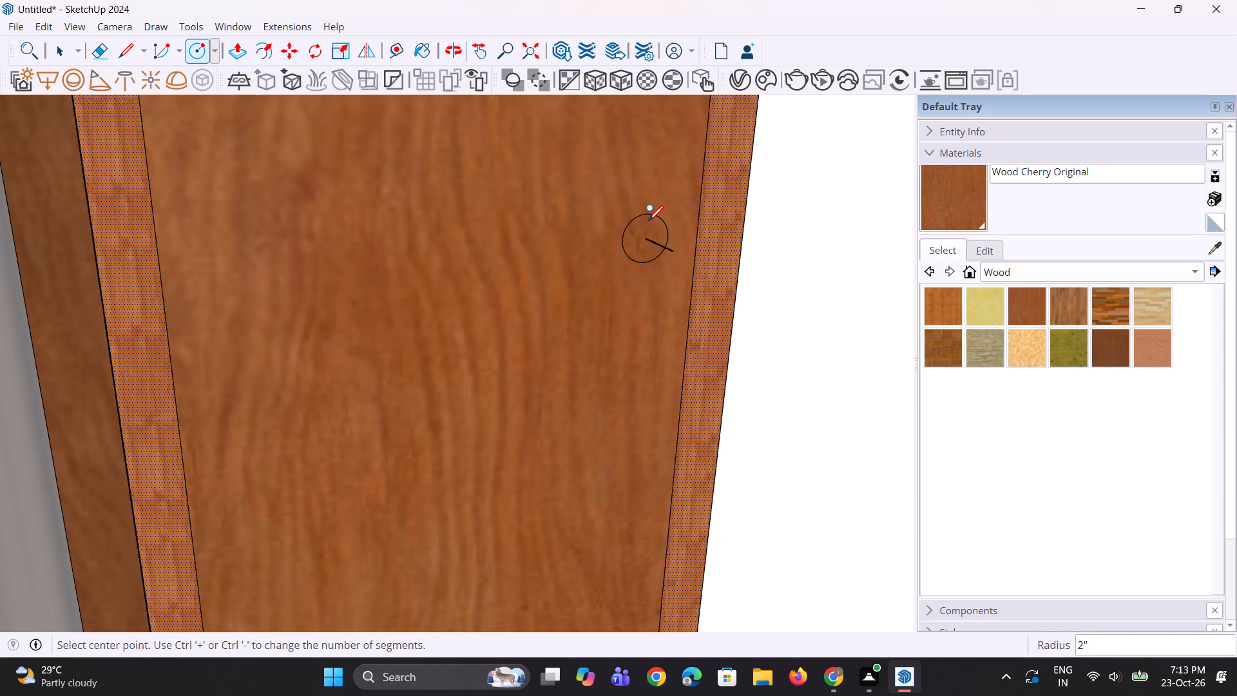
{"action": "key", "text": "space"}
{"action": "key", "text": "space"}
Extrude the circle along the short line with Follow Me to form a cylindrical door knob.
{"action": "left_click", "coordinate": [669, 251]}
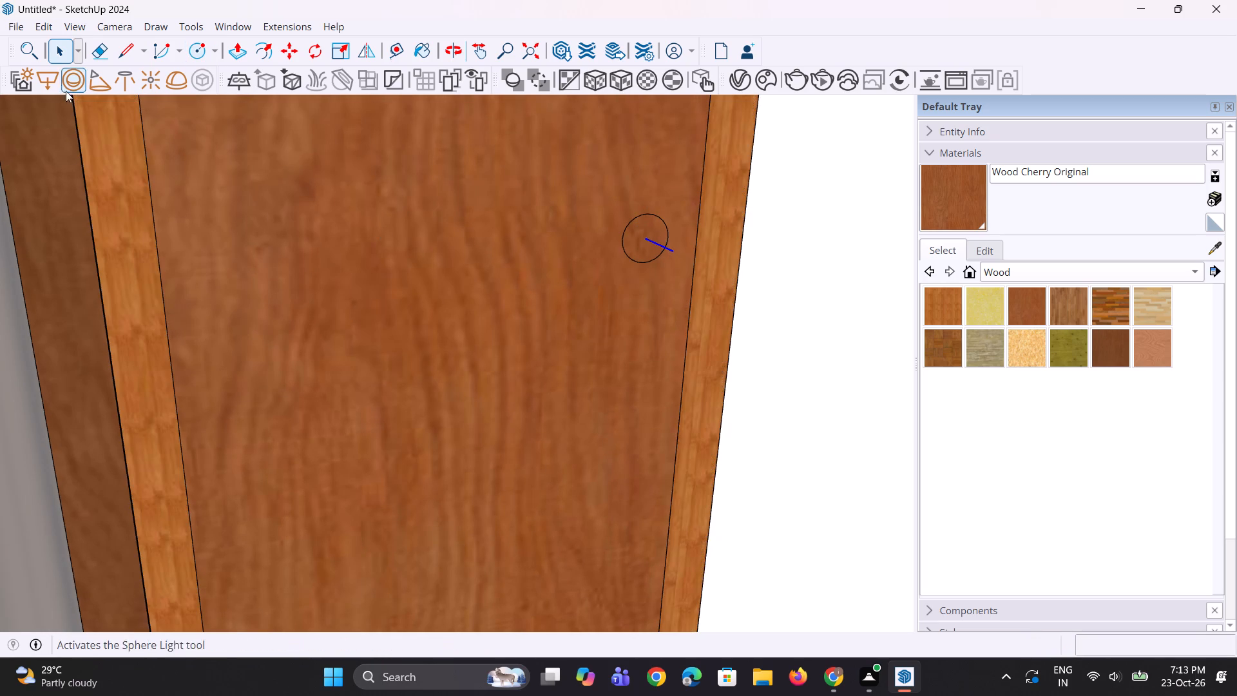
{"action": "left_click", "coordinate": [32, 54]}
{"action": "type", "text": "fo"}
{"action": "key", "text": "l"}
{"action": "key", "text": "l"}
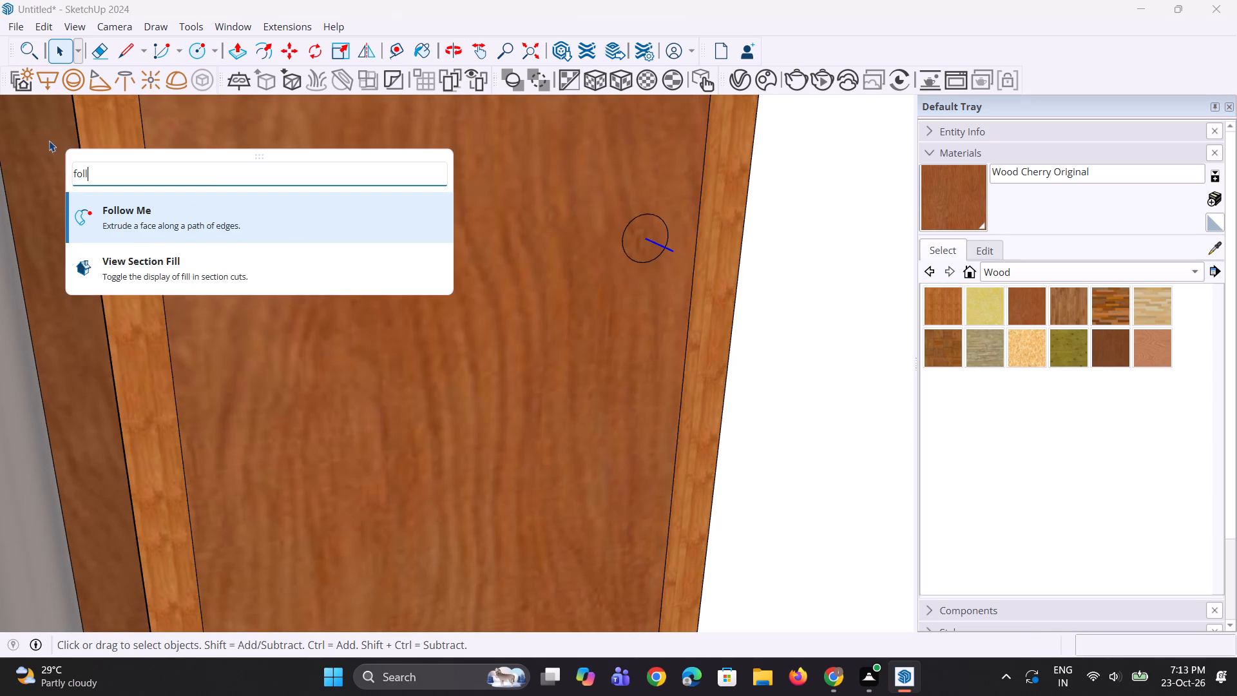
{"action": "left_click", "coordinate": [97, 221]}
{"action": "left_click", "coordinate": [635, 251]}
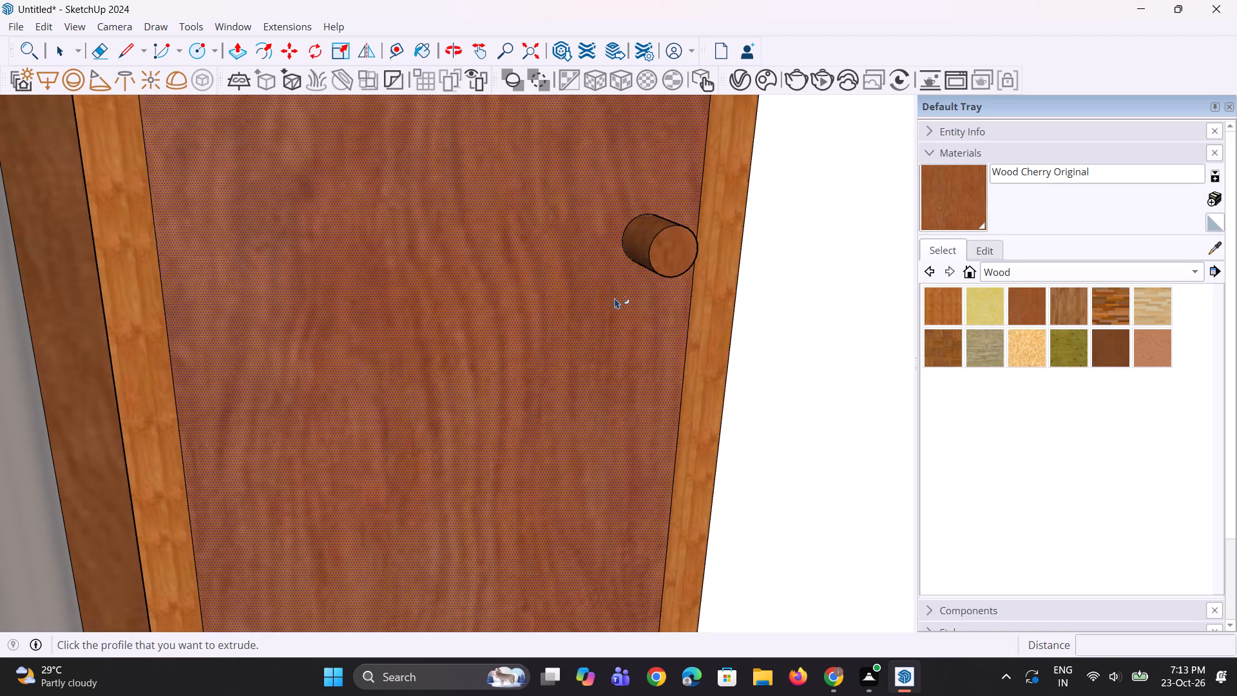
Paint the door knob's front face and curved side with Wood Board Cork.
{"action": "scroll", "coordinate": [454, 461], "scroll_direction": "down", "scroll_amount": 5}
{"action": "left_click", "coordinate": [989, 311]}
{"action": "scroll", "coordinate": [718, 338], "scroll_direction": "up", "scroll_amount": 2}
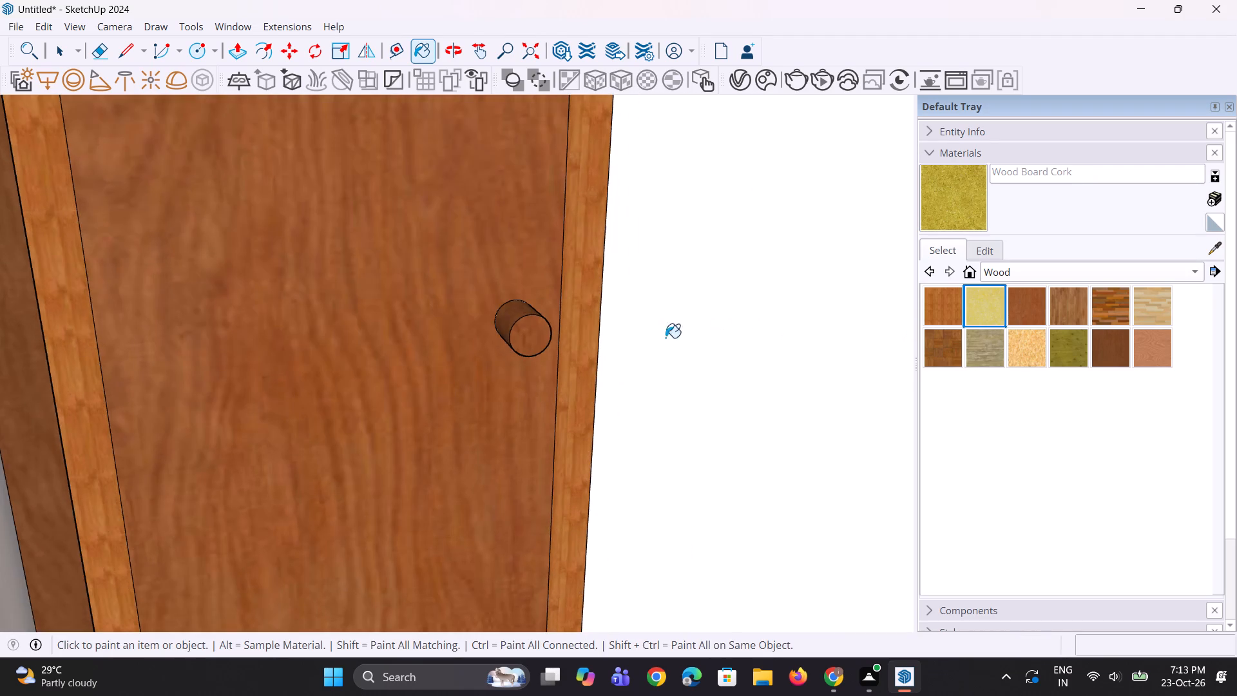
{"action": "scroll", "coordinate": [666, 338], "scroll_direction": "up", "scroll_amount": 4}
{"action": "left_click", "coordinate": [528, 338]}
{"action": "left_click", "coordinate": [498, 295]}
{"action": "scroll", "coordinate": [508, 343], "scroll_direction": "down", "scroll_amount": 3}
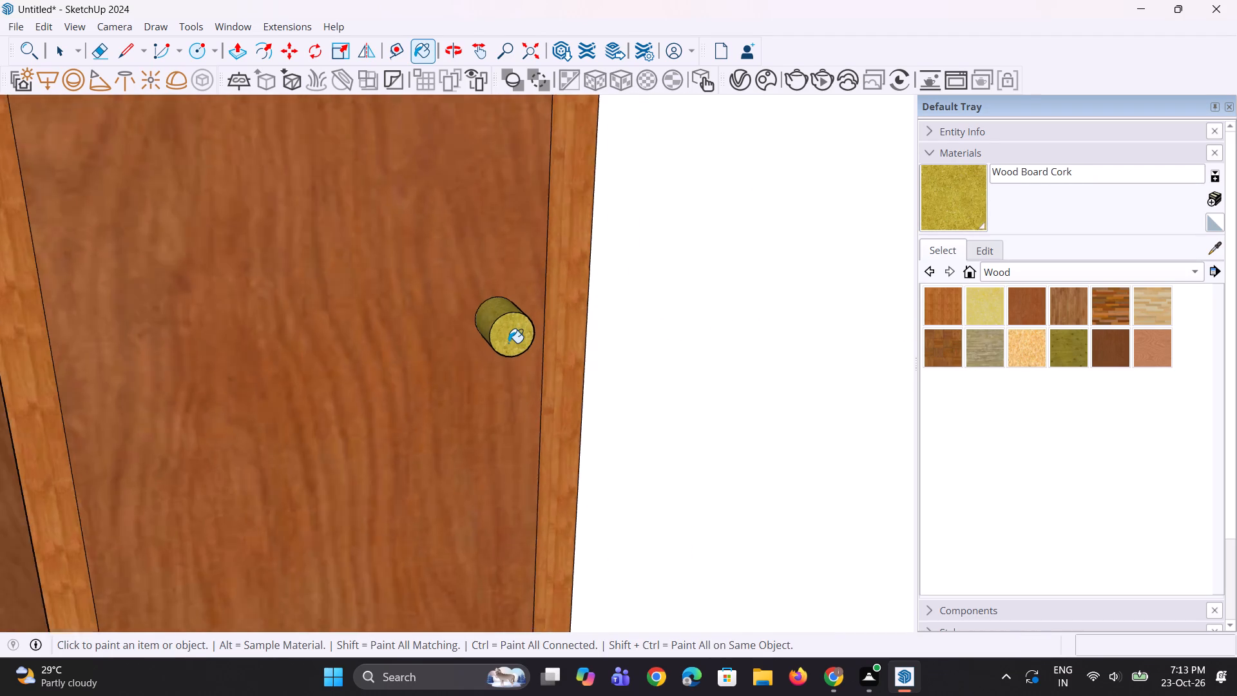
Examine the lower door with its knob and the balcony levels of the facade.
{"action": "scroll", "coordinate": [508, 343], "scroll_direction": "down", "scroll_amount": 7}
{"action": "scroll", "coordinate": [508, 366], "scroll_direction": "up", "scroll_amount": 1}
{"action": "middle_click_drag", "start_coordinate": [508, 366], "coordinate": [545, 280]}
{"action": "scroll", "coordinate": [495, 319], "scroll_direction": "down", "scroll_amount": 10}
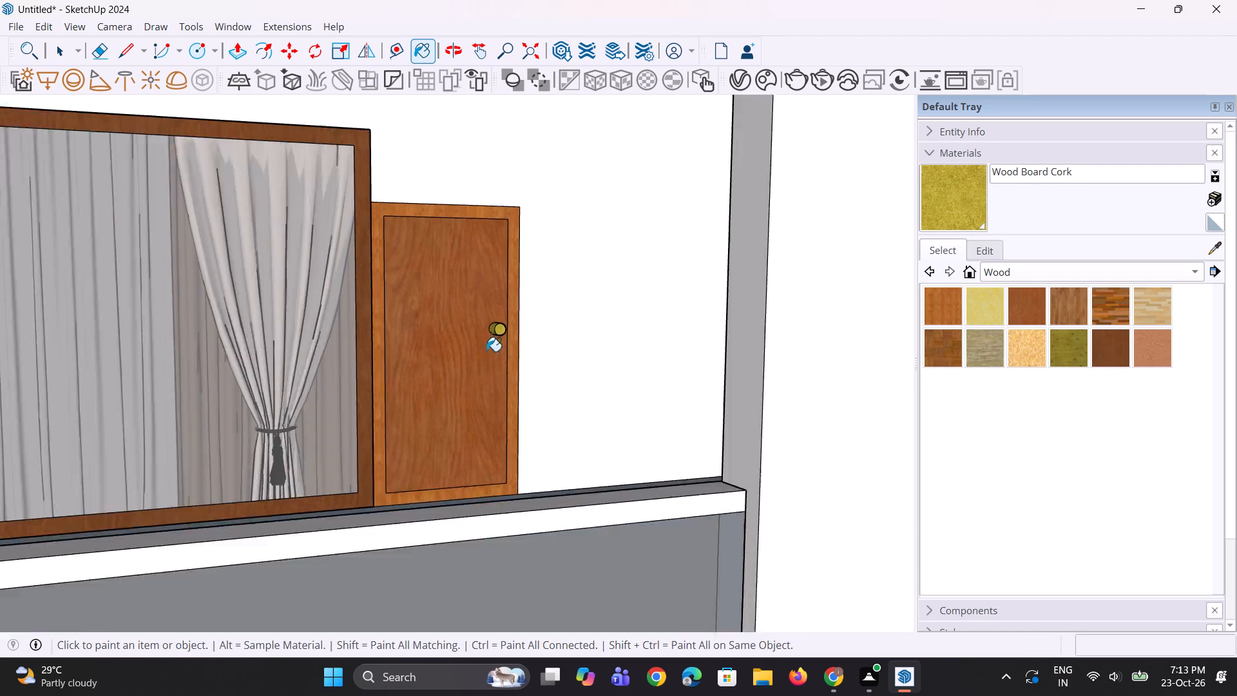
{"action": "middle_click_drag", "start_coordinate": [515, 369], "coordinate": [461, 420]}
{"action": "scroll", "coordinate": [459, 411], "scroll_direction": "up", "scroll_amount": 1}
{"action": "scroll", "coordinate": [459, 402], "scroll_direction": "down", "scroll_amount": 11}
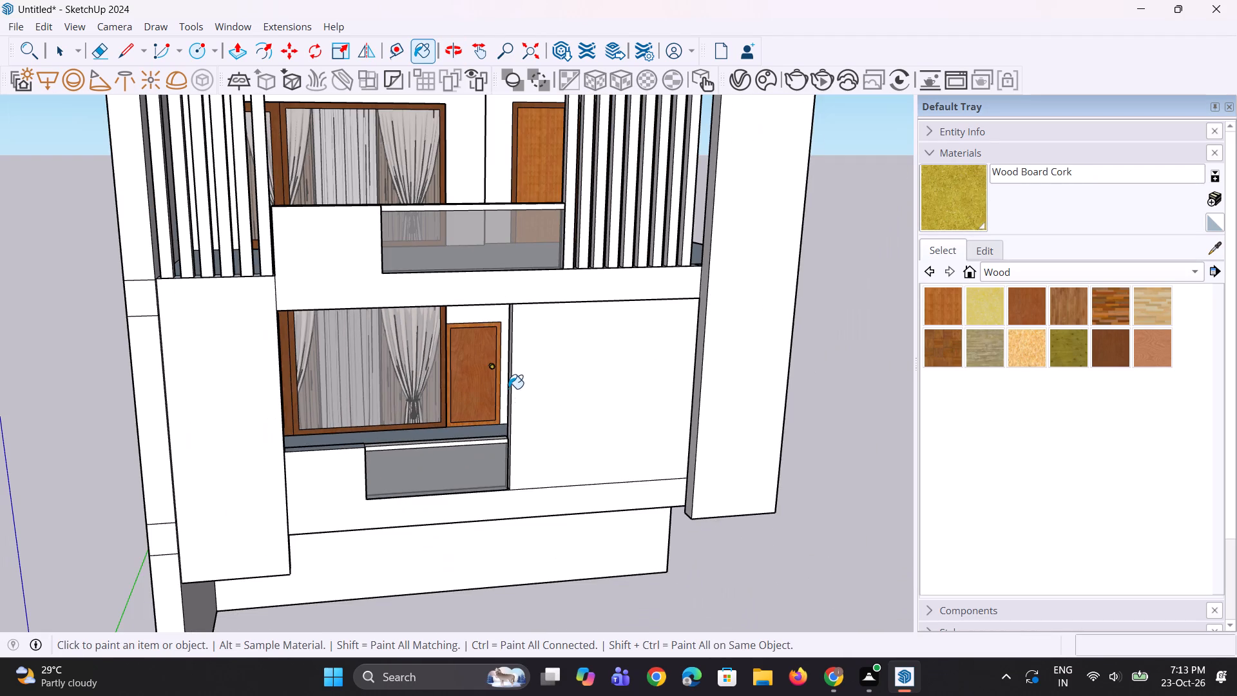
{"action": "key", "text": "space"}
{"action": "key", "text": "space"}
{"action": "left_click", "coordinate": [832, 371]}
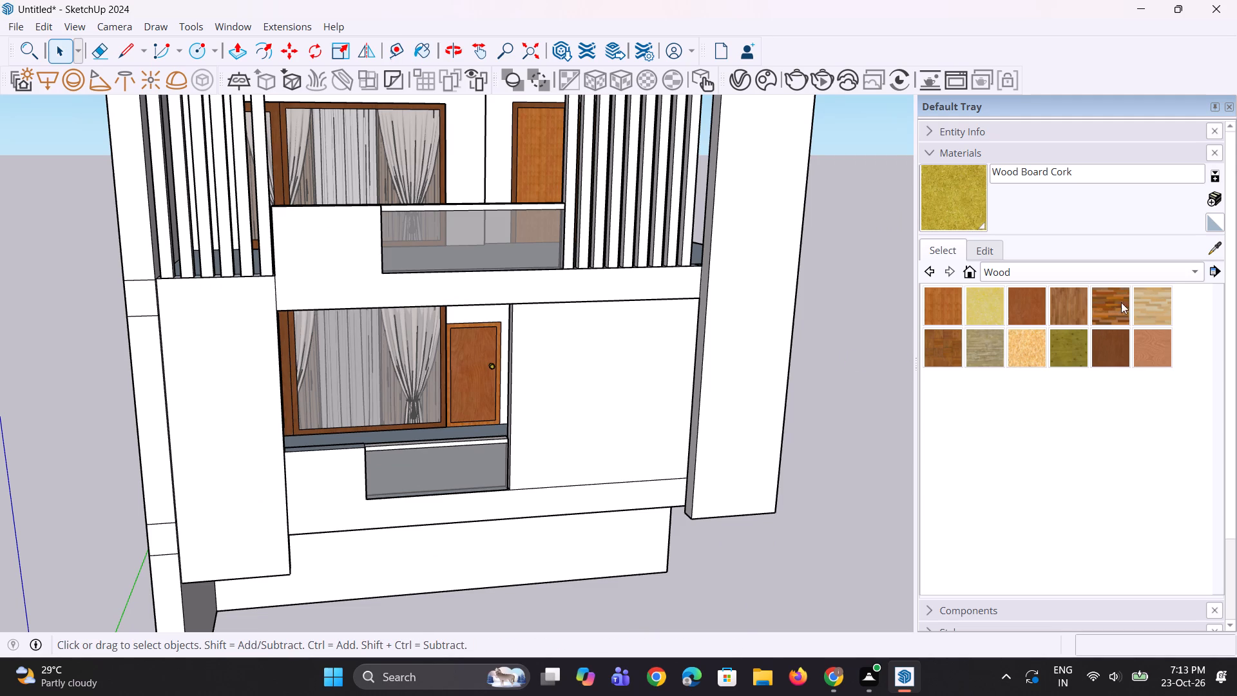
Repaint the lower door knob's front face and curved side with Wood Floor Light.
{"action": "left_click", "coordinate": [1152, 312]}
{"action": "scroll", "coordinate": [608, 392], "scroll_direction": "up", "scroll_amount": 15}
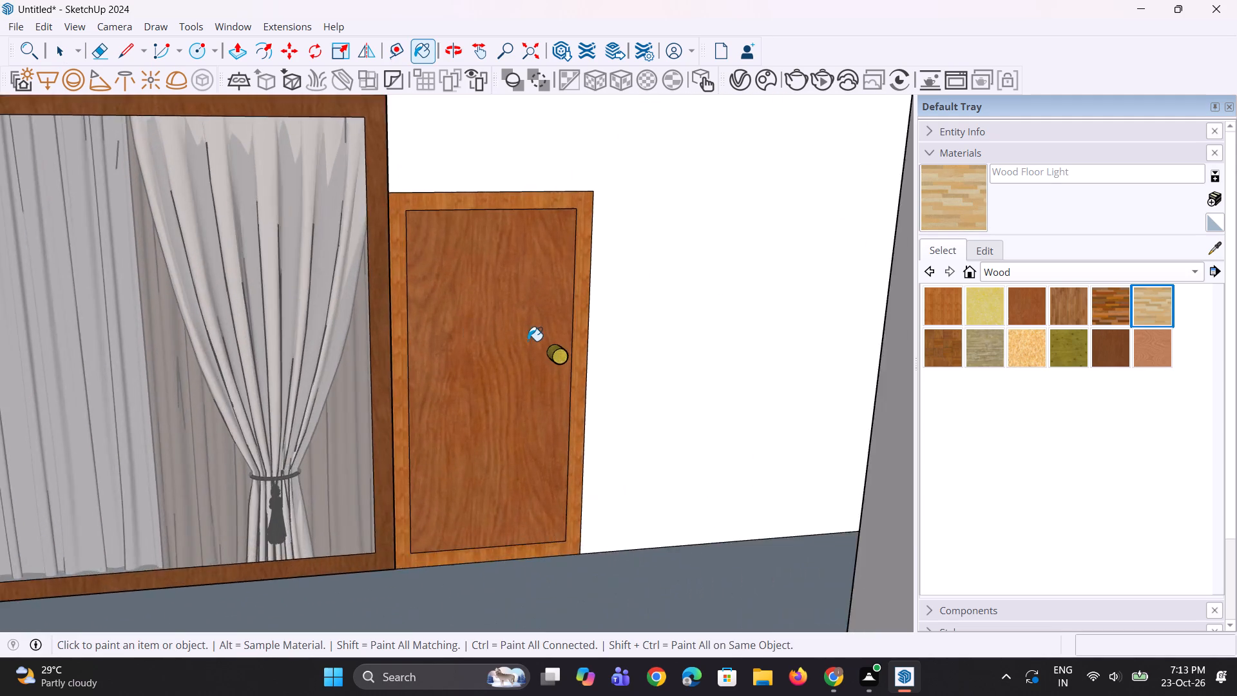
{"action": "scroll", "coordinate": [528, 341], "scroll_direction": "up", "scroll_amount": 7}
{"action": "left_click", "coordinate": [575, 360]}
{"action": "left_click", "coordinate": [557, 341]}
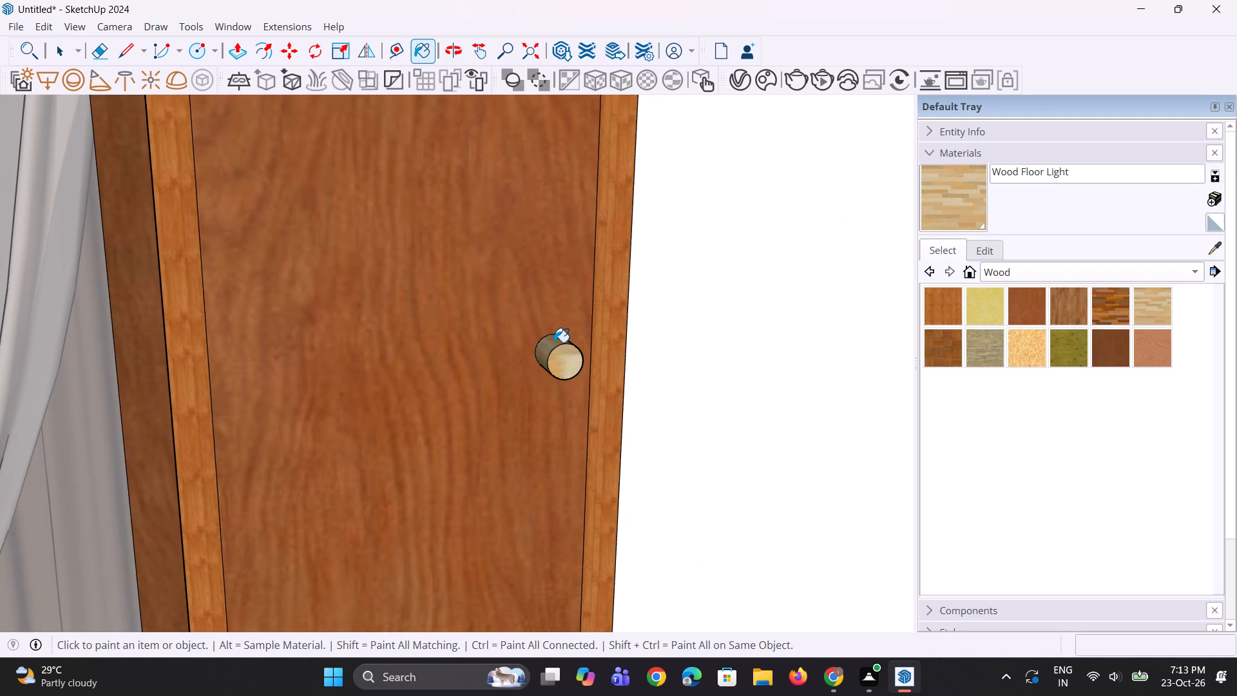
{"action": "scroll", "coordinate": [552, 343], "scroll_direction": "down", "scroll_amount": 19}
{"action": "middle_click", "coordinate": [476, 425]}
{"action": "key", "text": "space"}
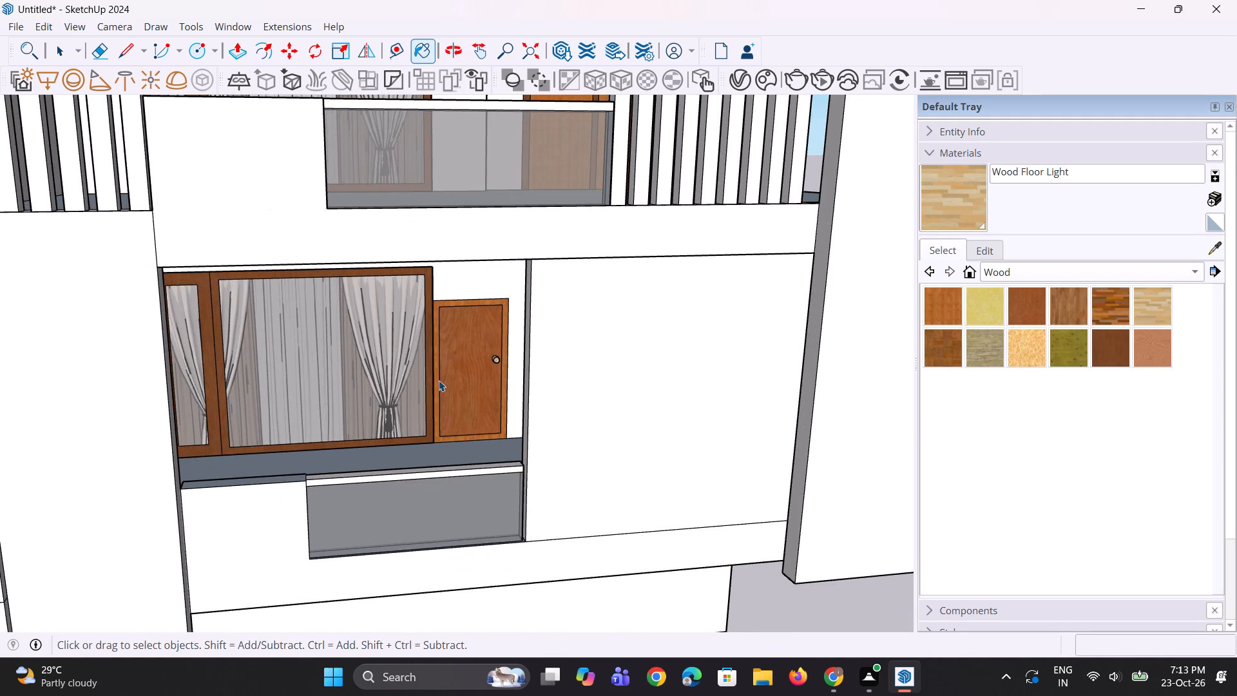
{"action": "key", "text": "space"}
{"action": "scroll", "coordinate": [422, 372], "scroll_direction": "down", "scroll_amount": 9}
{"action": "key", "text": "space"}
{"action": "key", "text": "space"}
{"action": "key", "text": "space"}
{"action": "left_click", "coordinate": [628, 464]}
Draw a narrow vertical rectangle about 6' 1" by 7" on the lower door's panel, opposite the knob.
{"action": "middle_click_drag", "start_coordinate": [596, 452], "coordinate": [586, 407]}
{"action": "scroll", "coordinate": [591, 425], "scroll_direction": "up", "scroll_amount": 1}
{"action": "scroll", "coordinate": [325, 406], "scroll_direction": "up", "scroll_amount": 2}
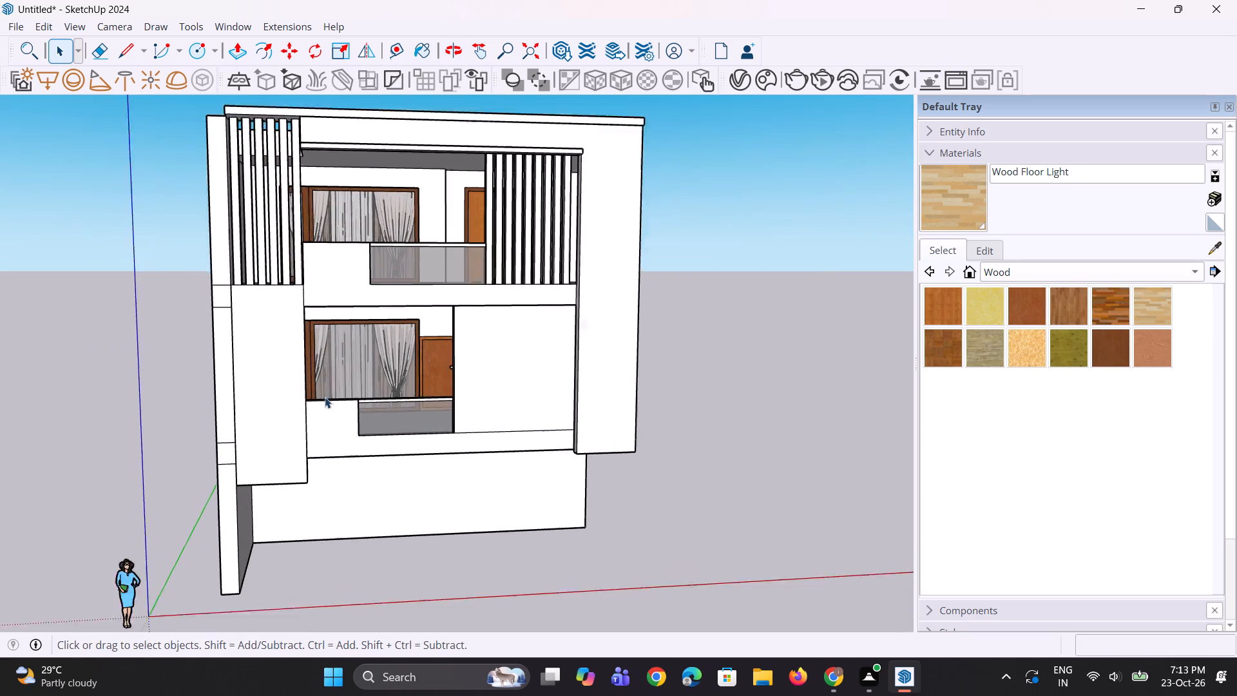
{"action": "scroll", "coordinate": [325, 397], "scroll_direction": "up", "scroll_amount": 6}
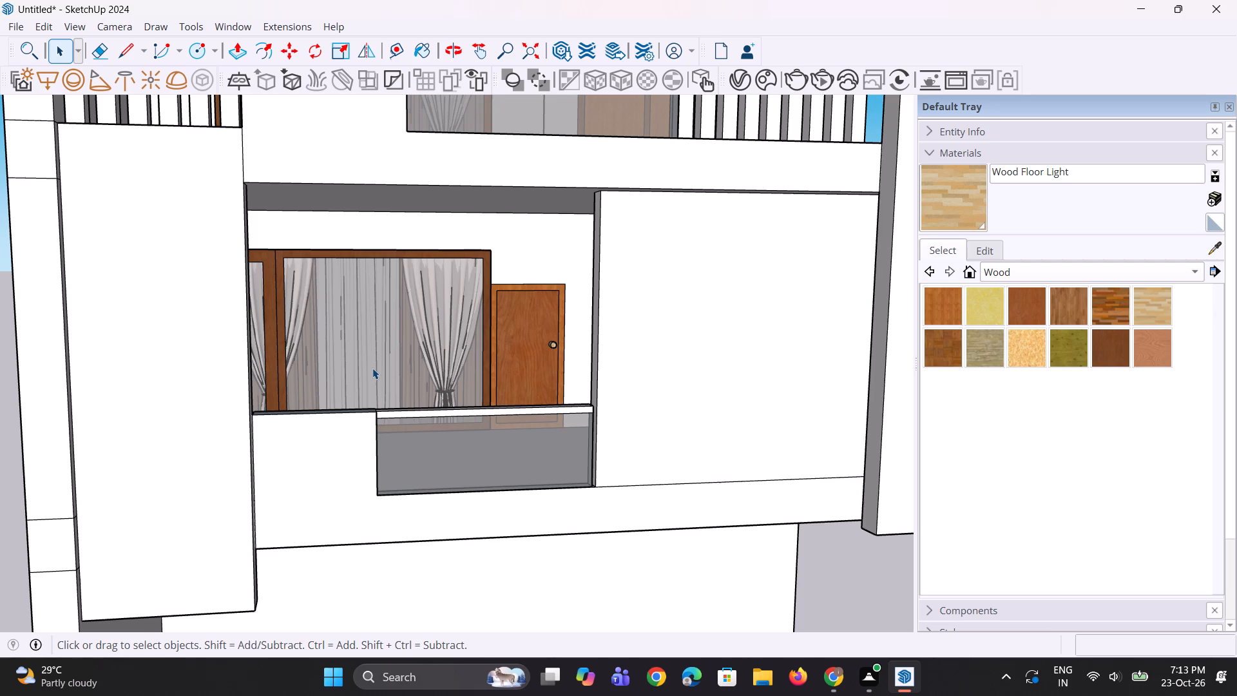
{"action": "key", "text": "r"}
{"action": "scroll", "coordinate": [372, 368], "scroll_direction": "down", "scroll_amount": 2}
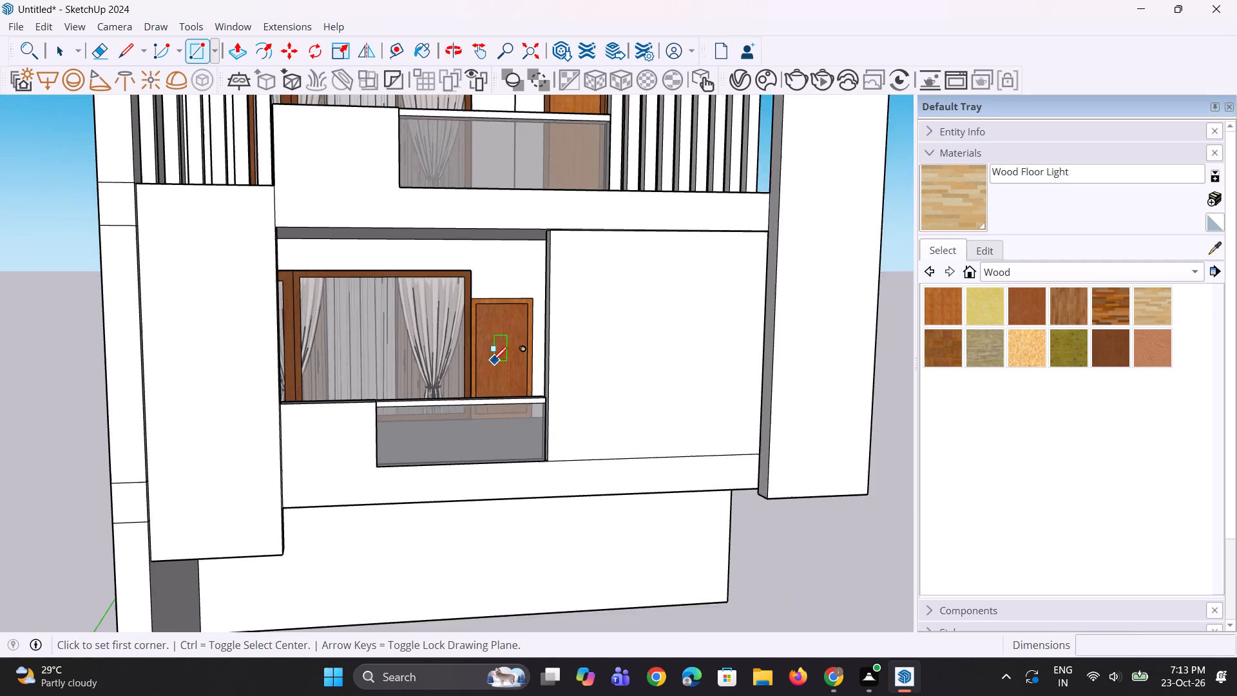
{"action": "middle_click_drag", "start_coordinate": [488, 374], "coordinate": [481, 458]}
{"action": "scroll", "coordinate": [453, 358], "scroll_direction": "up", "scroll_amount": 11}
{"action": "middle_click_drag", "start_coordinate": [490, 337], "coordinate": [490, 298]}
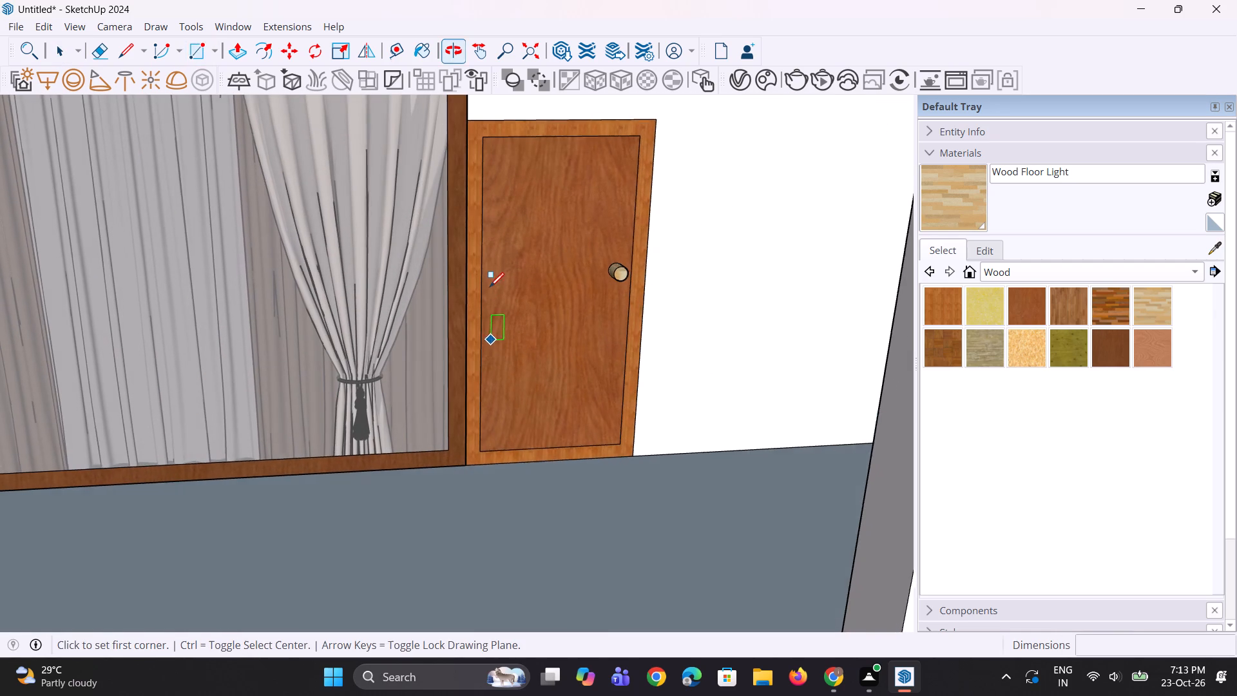
{"action": "left_click", "coordinate": [501, 171]}
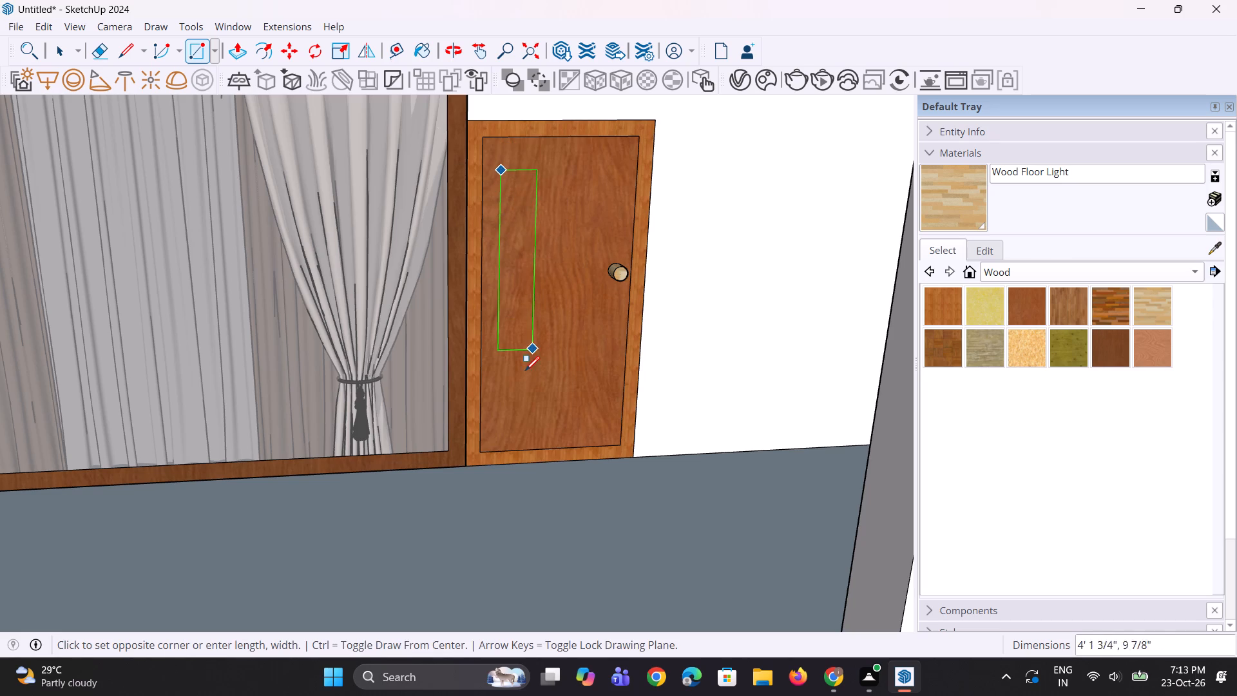
{"action": "left_click", "coordinate": [521, 429]}
Paint the narrow vertical strip on the lower door with Wood Floor Light.
{"action": "left_click", "coordinate": [948, 222]}
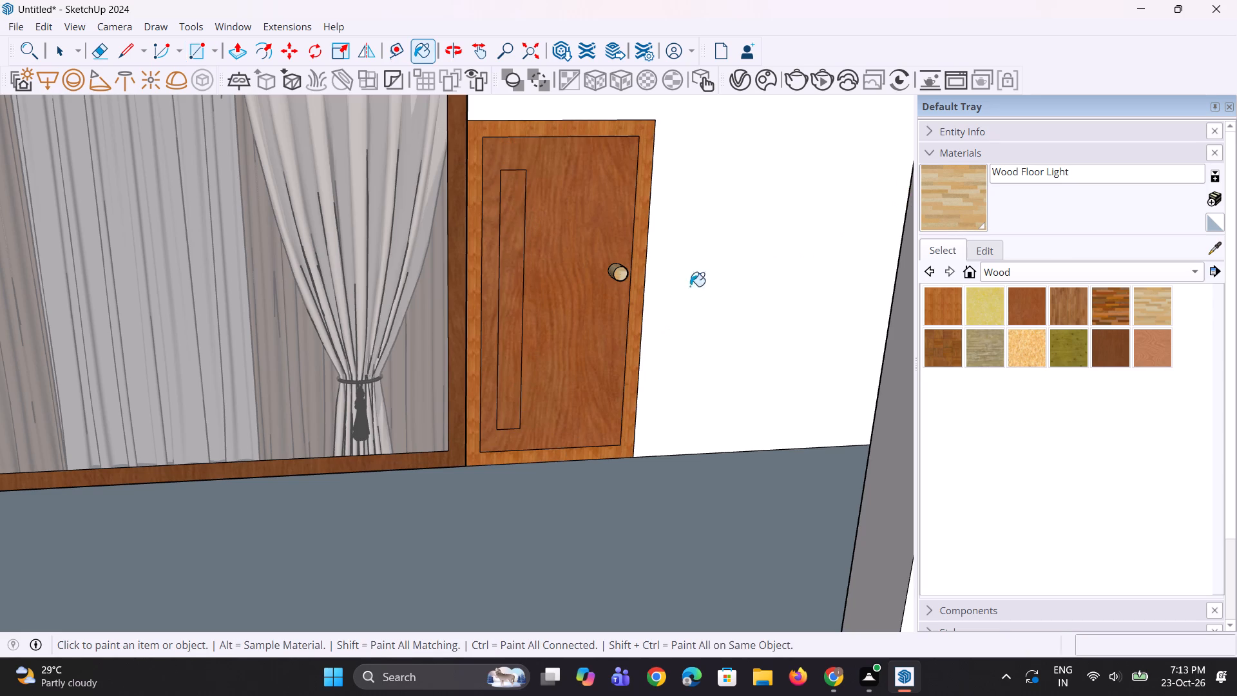
{"action": "left_click", "coordinate": [516, 358]}
{"action": "scroll", "coordinate": [484, 400], "scroll_direction": "down", "scroll_amount": 5}
{"action": "middle_click_drag", "start_coordinate": [487, 421], "coordinate": [490, 366]}
{"action": "scroll", "coordinate": [490, 366], "scroll_direction": "up", "scroll_amount": 1}
{"action": "scroll", "coordinate": [452, 365], "scroll_direction": "down", "scroll_amount": 10}
{"action": "key", "text": "space"}
{"action": "key", "text": "space"}
Examine the lower door's light strip and the whole building elevation from several distances and angles.
{"action": "scroll", "coordinate": [485, 394], "scroll_direction": "down", "scroll_amount": 5}
{"action": "middle_click_drag", "start_coordinate": [479, 391], "coordinate": [484, 429]}
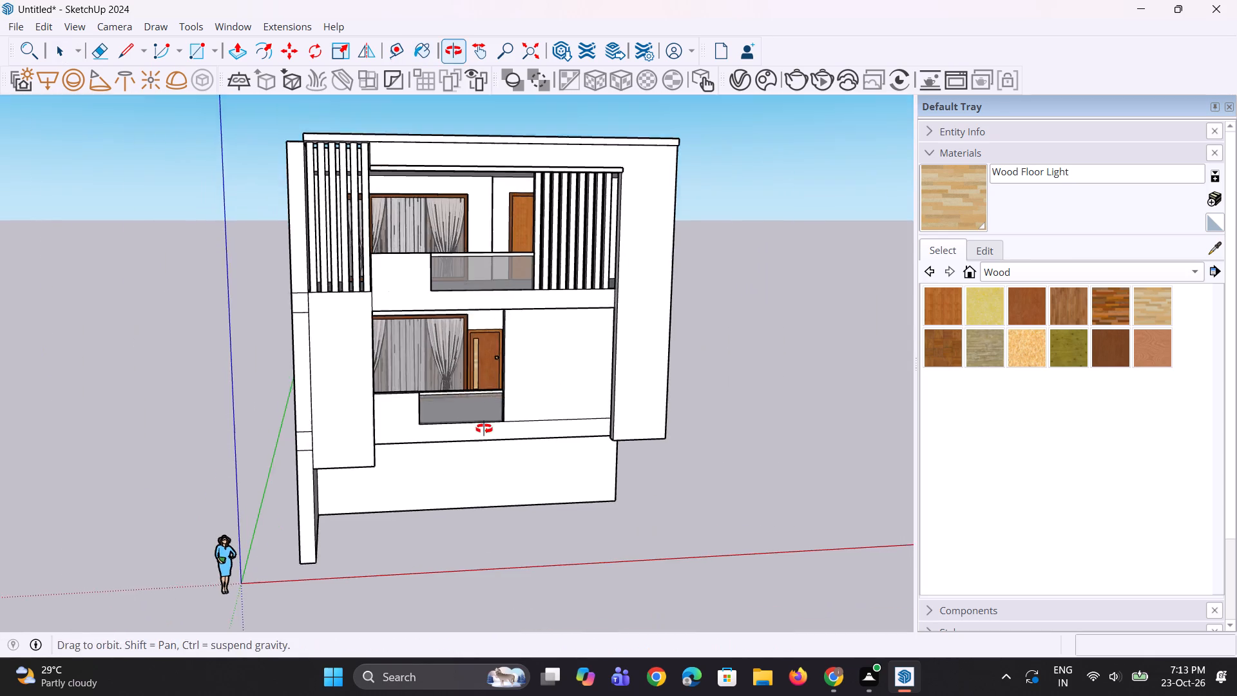
{"action": "middle_click_drag", "start_coordinate": [484, 429], "coordinate": [484, 430]}
{"action": "scroll", "coordinate": [467, 351], "scroll_direction": "up", "scroll_amount": 10}
{"action": "middle_click_drag", "start_coordinate": [535, 397], "coordinate": [531, 384]}
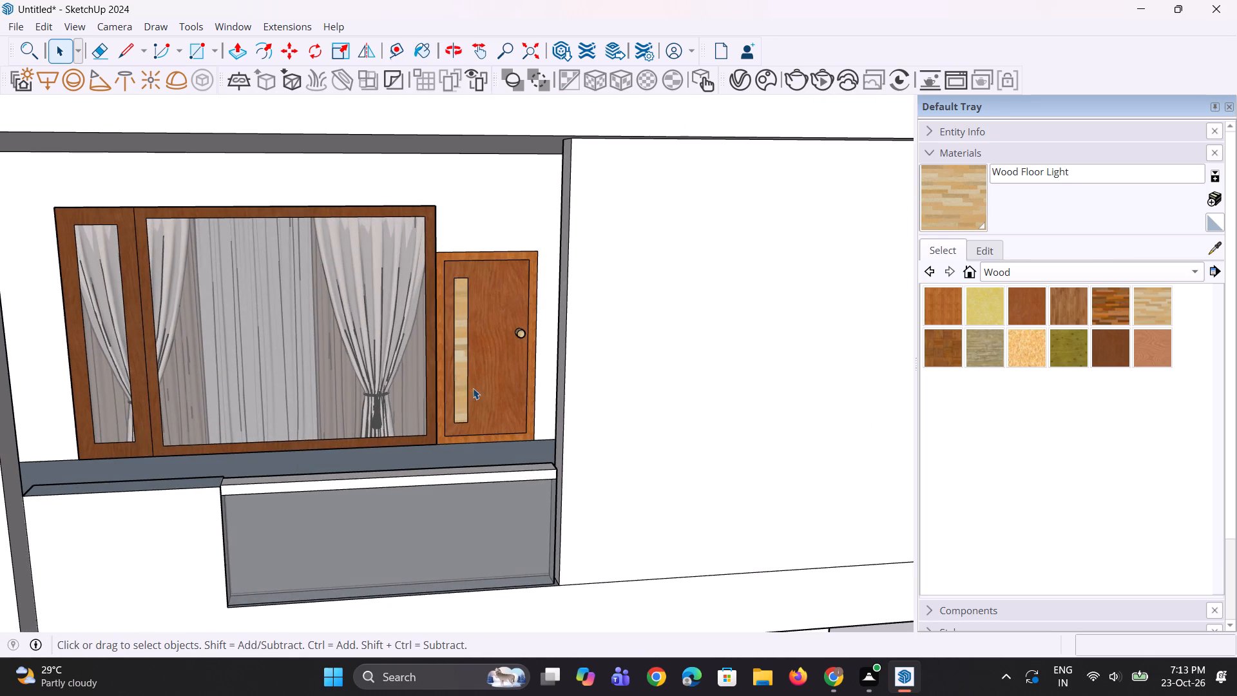
{"action": "scroll", "coordinate": [458, 389], "scroll_direction": "down", "scroll_amount": 10}
{"action": "left_click", "coordinate": [782, 455]}
{"action": "scroll", "coordinate": [495, 392], "scroll_direction": "down", "scroll_amount": 4}
{"action": "middle_click_drag", "start_coordinate": [454, 469], "coordinate": [452, 471]}
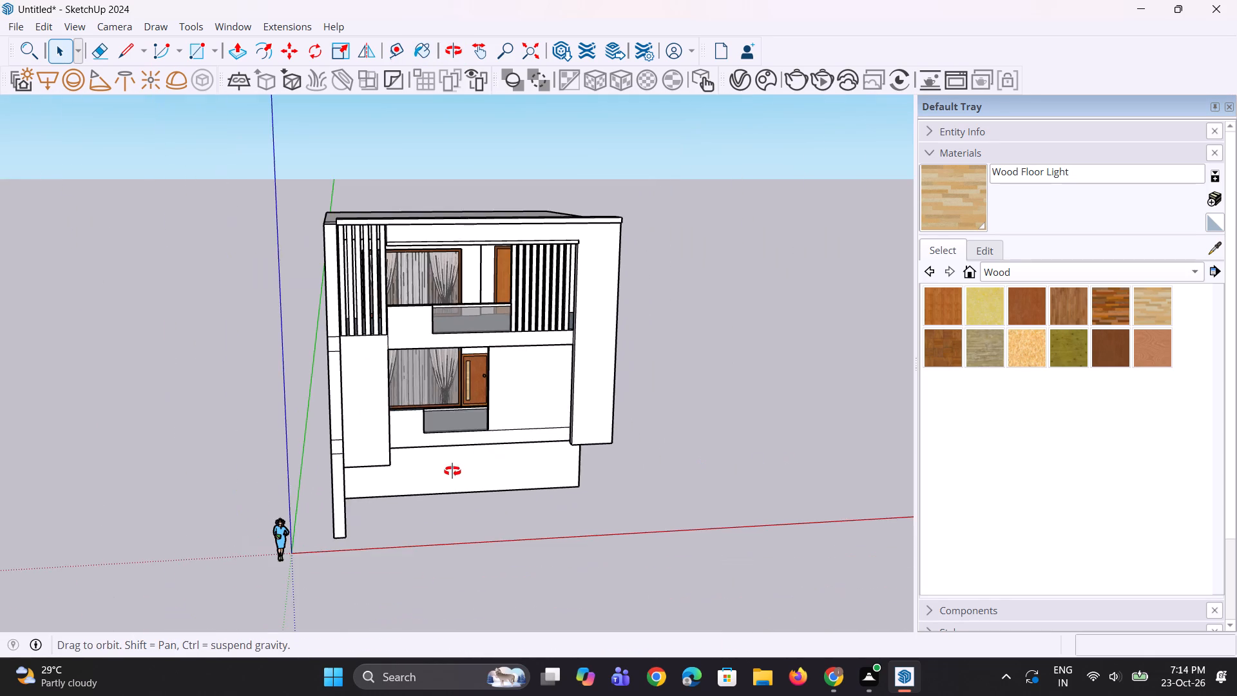
{"action": "middle_click_drag", "start_coordinate": [452, 471], "coordinate": [439, 462]}
{"action": "scroll", "coordinate": [401, 415], "scroll_direction": "down", "scroll_amount": 2}
{"action": "middle_click_drag", "start_coordinate": [412, 480], "coordinate": [416, 458]}
{"action": "scroll", "coordinate": [379, 427], "scroll_direction": "down", "scroll_amount": 3}
{"action": "middle_click_drag", "start_coordinate": [385, 446], "coordinate": [374, 449]}
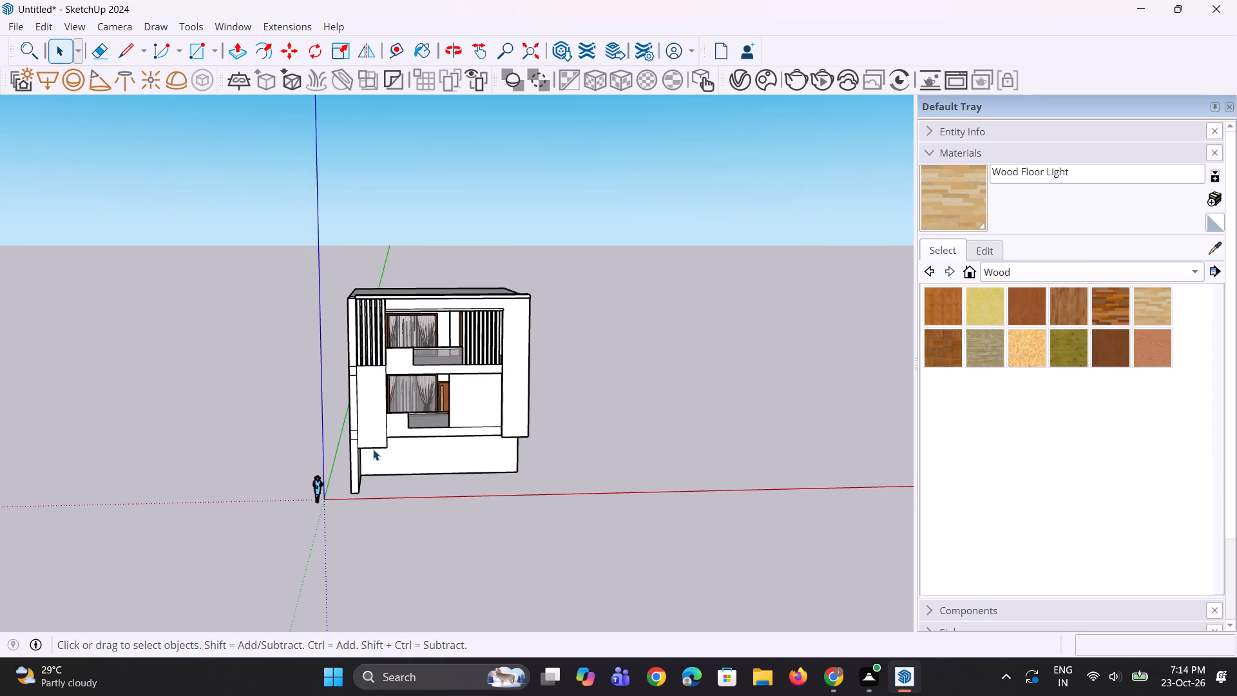
{"action": "scroll", "coordinate": [373, 449], "scroll_direction": "down", "scroll_amount": 2}
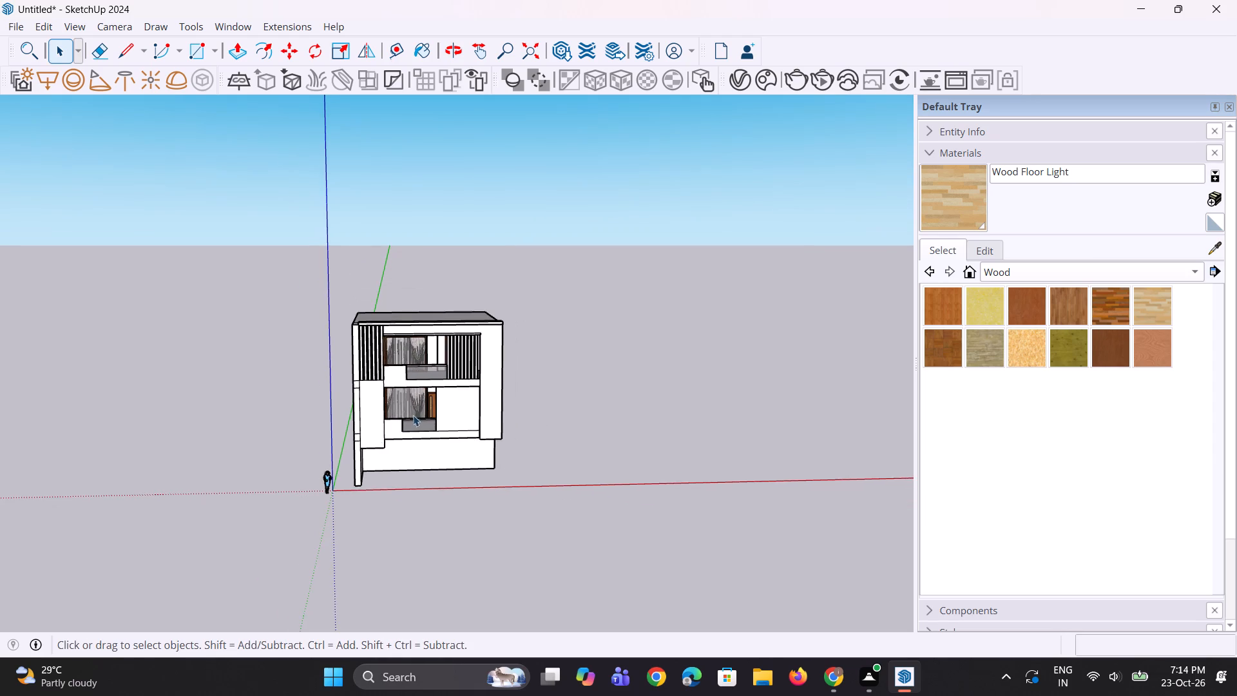
{"action": "scroll", "coordinate": [416, 411], "scroll_direction": "up", "scroll_amount": 5}
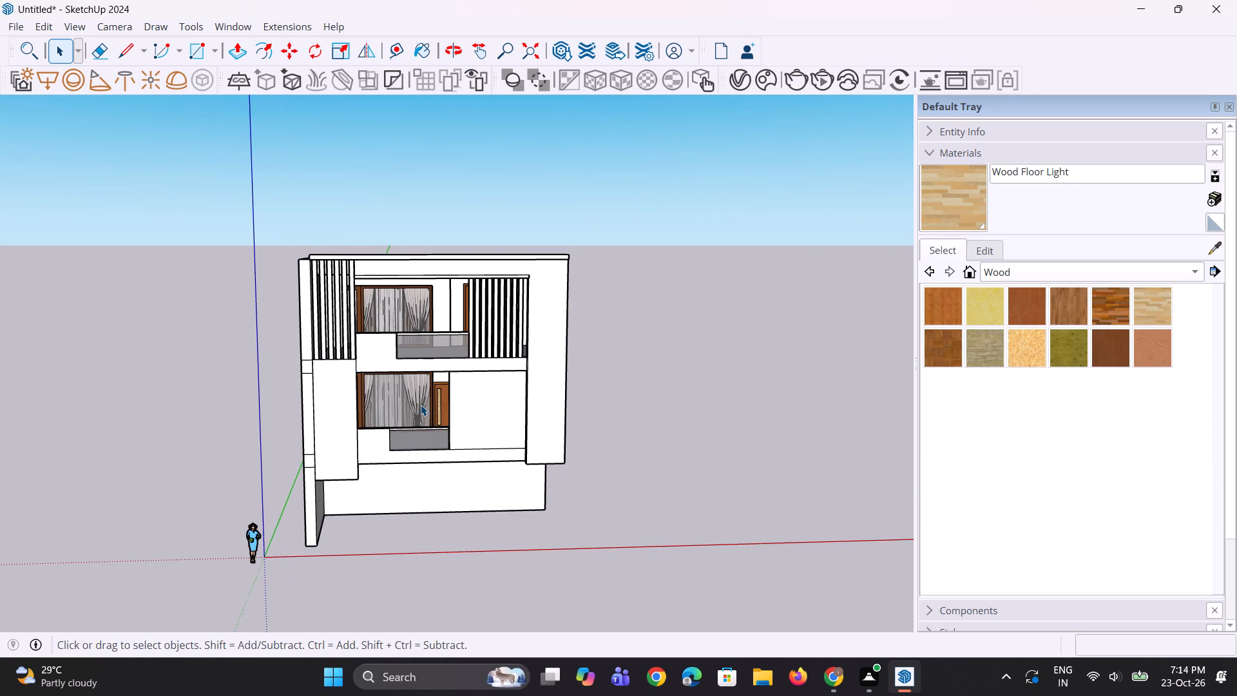
{"action": "scroll", "coordinate": [421, 405], "scroll_direction": "down", "scroll_amount": 3}
{"action": "middle_click_drag", "start_coordinate": [421, 404], "coordinate": [440, 413]}
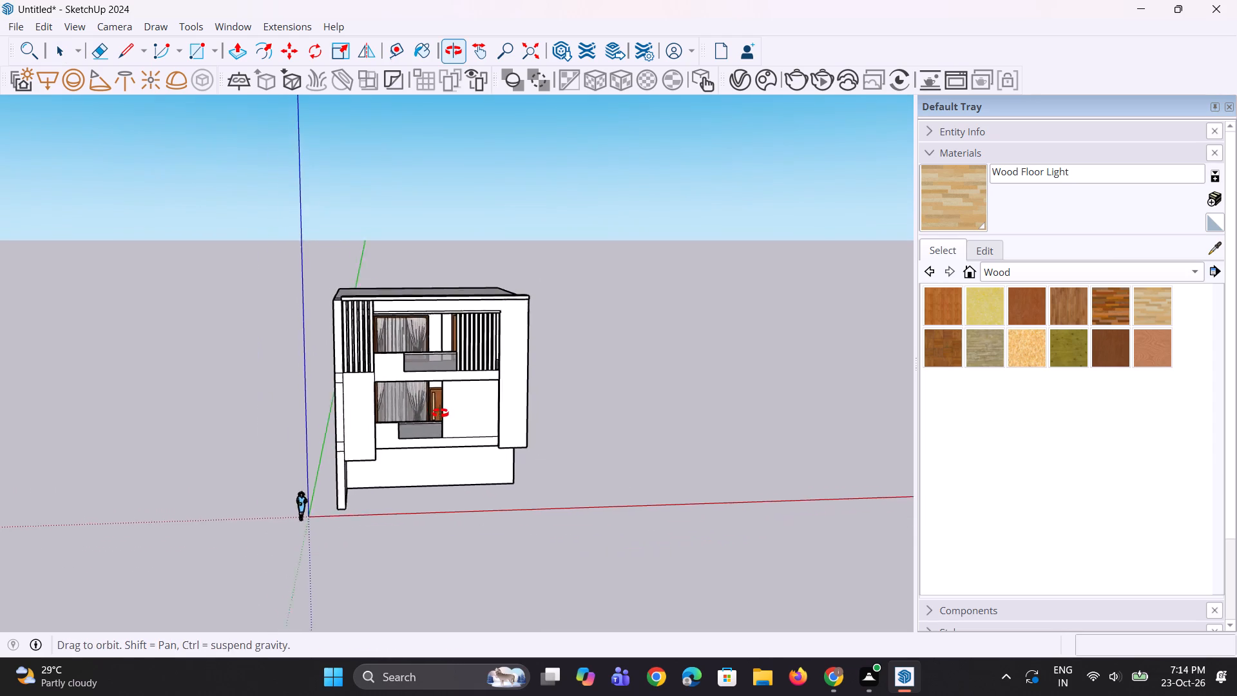
{"action": "middle_click_drag", "start_coordinate": [440, 413], "coordinate": [442, 414]}
Draw a short vertical line across the roof slab's front edge near the right-hand corner, above the wide side pillar.
{"action": "scroll", "coordinate": [493, 280], "scroll_direction": "up", "scroll_amount": 9}
{"action": "middle_click_drag", "start_coordinate": [462, 305], "coordinate": [489, 340]}
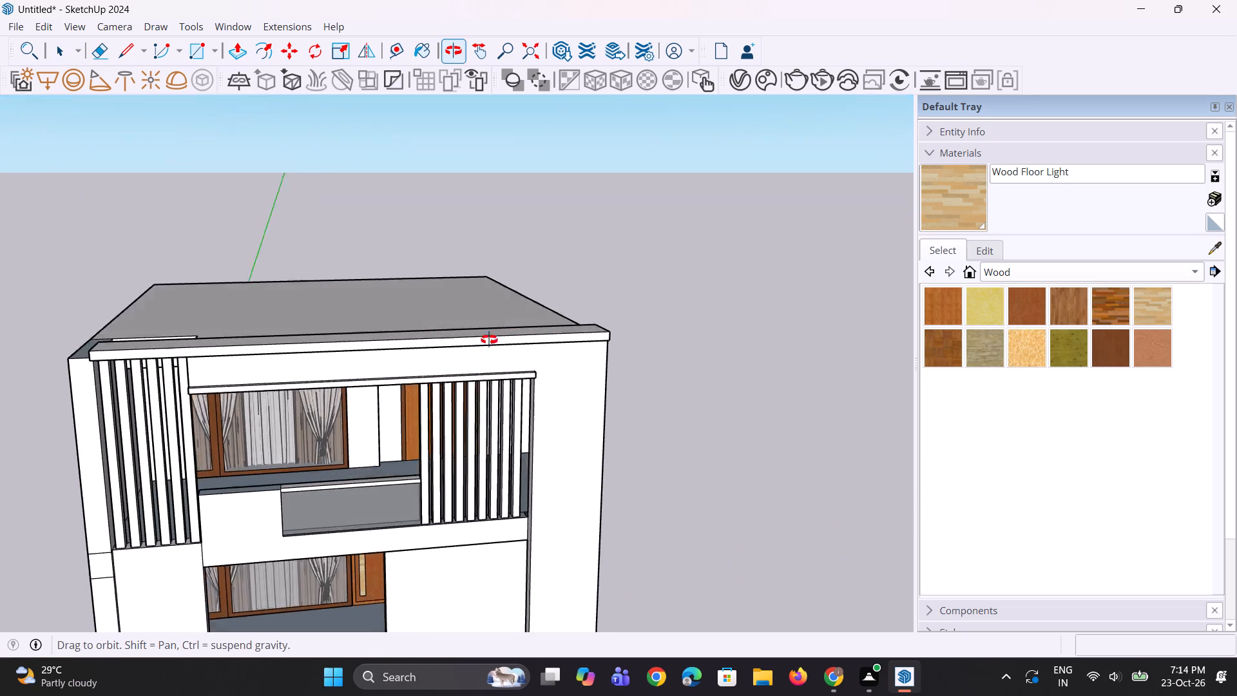
{"action": "middle_click_drag", "start_coordinate": [489, 340], "coordinate": [510, 382]}
{"action": "scroll", "coordinate": [577, 362], "scroll_direction": "up", "scroll_amount": 1}
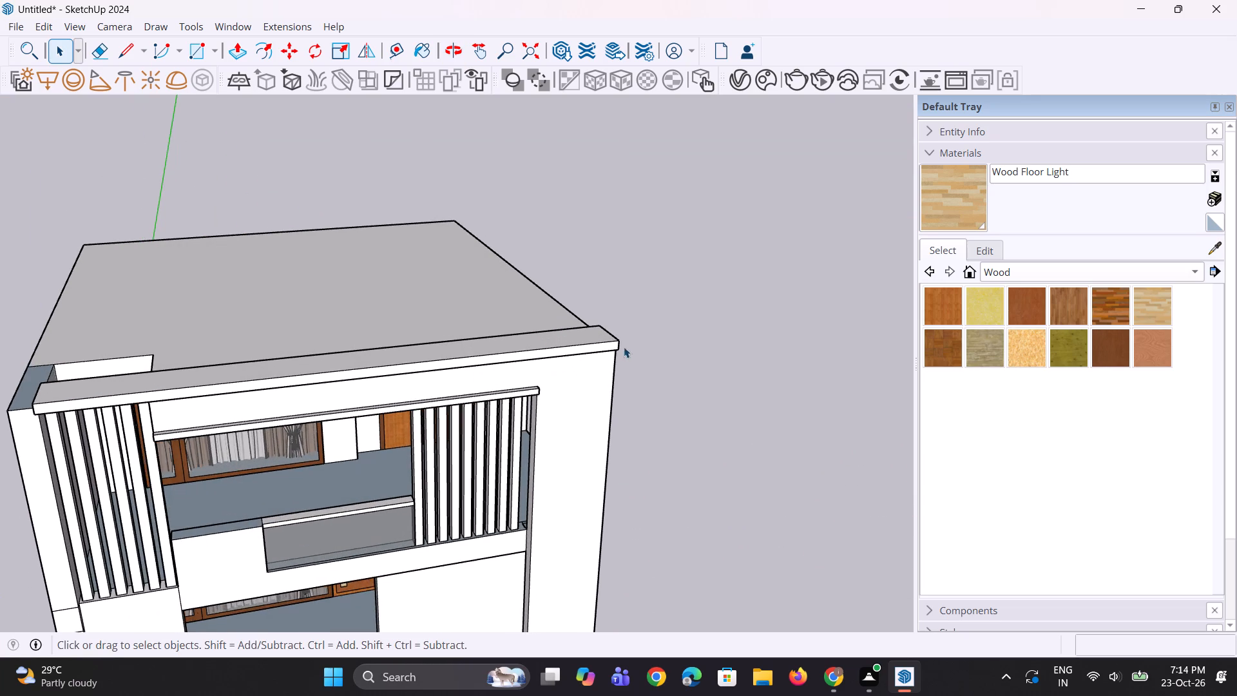
{"action": "scroll", "coordinate": [619, 346], "scroll_direction": "up", "scroll_amount": 2}
{"action": "middle_click_drag", "start_coordinate": [591, 351], "coordinate": [566, 349]}
{"action": "scroll", "coordinate": [566, 349], "scroll_direction": "up", "scroll_amount": 2}
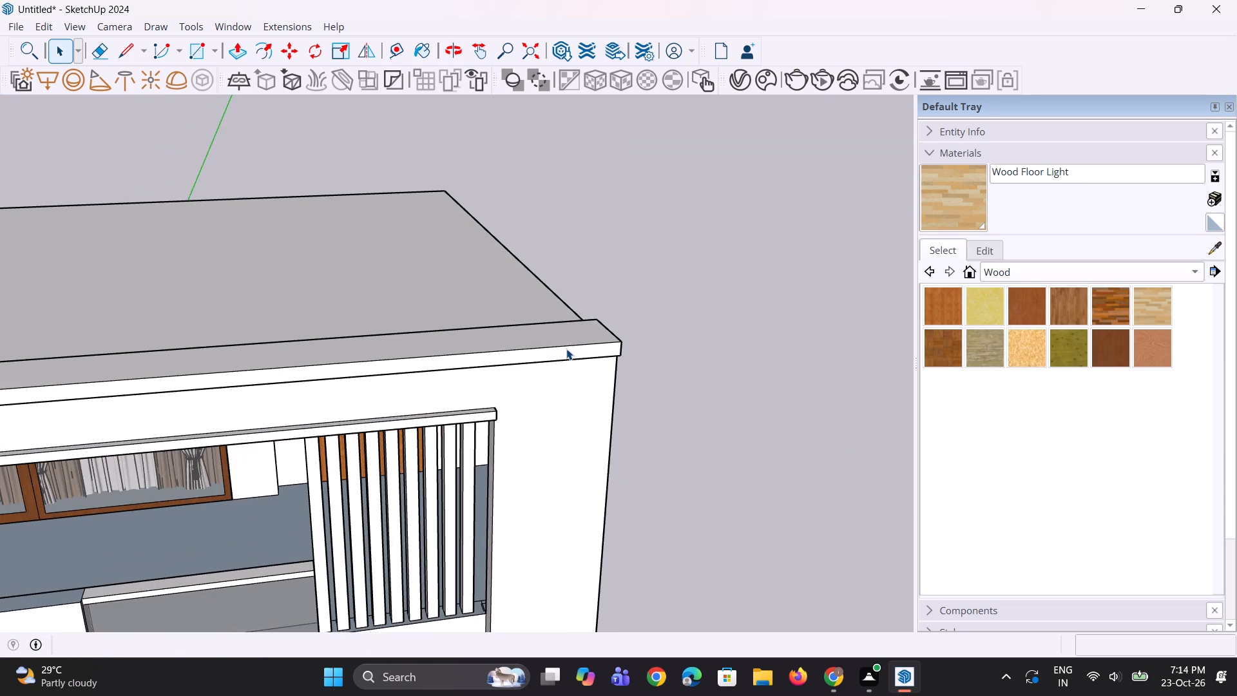
{"action": "middle_click_drag", "start_coordinate": [566, 349], "coordinate": [561, 331]}
{"action": "scroll", "coordinate": [566, 349], "scroll_direction": "up", "scroll_amount": 3}
{"action": "key", "text": "l"}
{"action": "scroll", "coordinate": [566, 343], "scroll_direction": "up", "scroll_amount": 1}
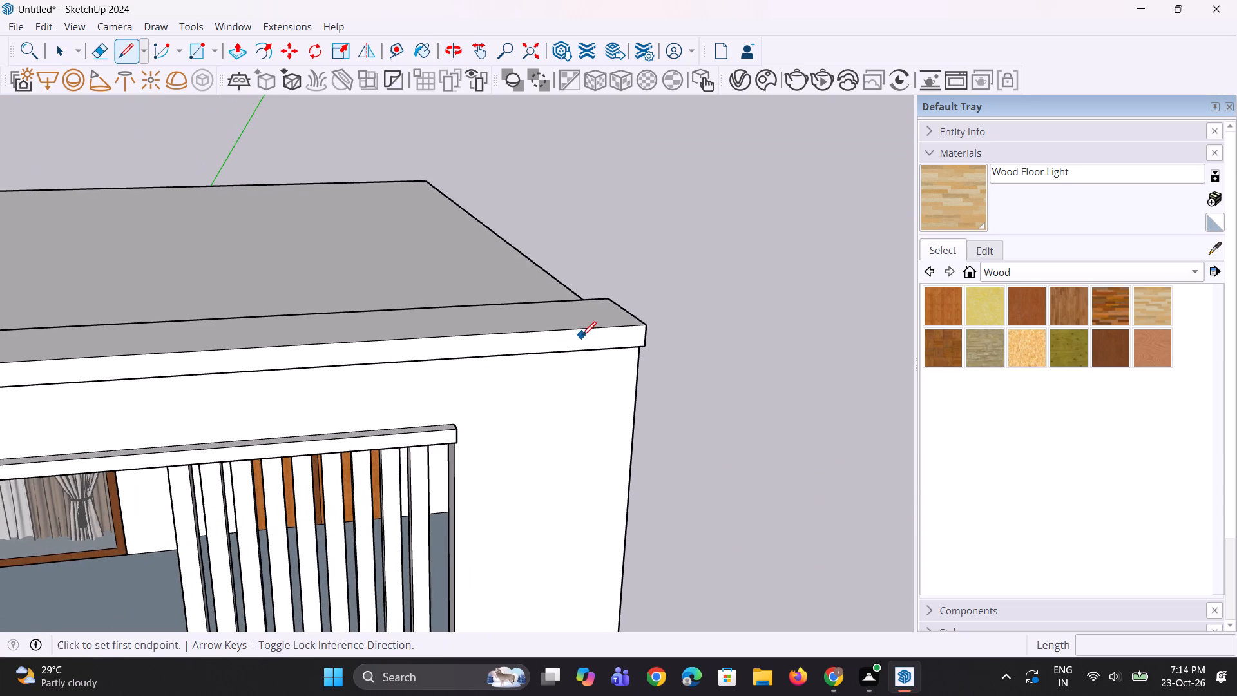
{"action": "left_click", "coordinate": [566, 331]}
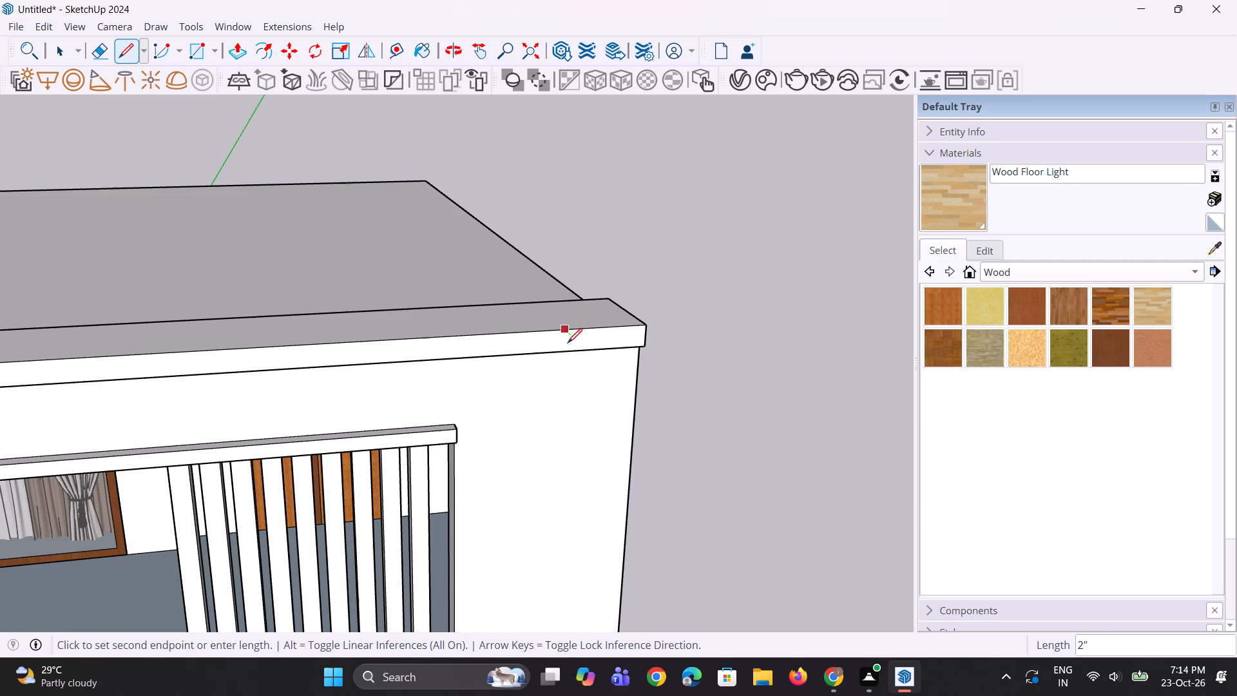
{"action": "left_click", "coordinate": [568, 354]}
Cut away the slab's marked end section above the right pillar with Push/Pull distances of about 4 5/8" and 2' 8 15/16".
{"action": "key", "text": "p"}
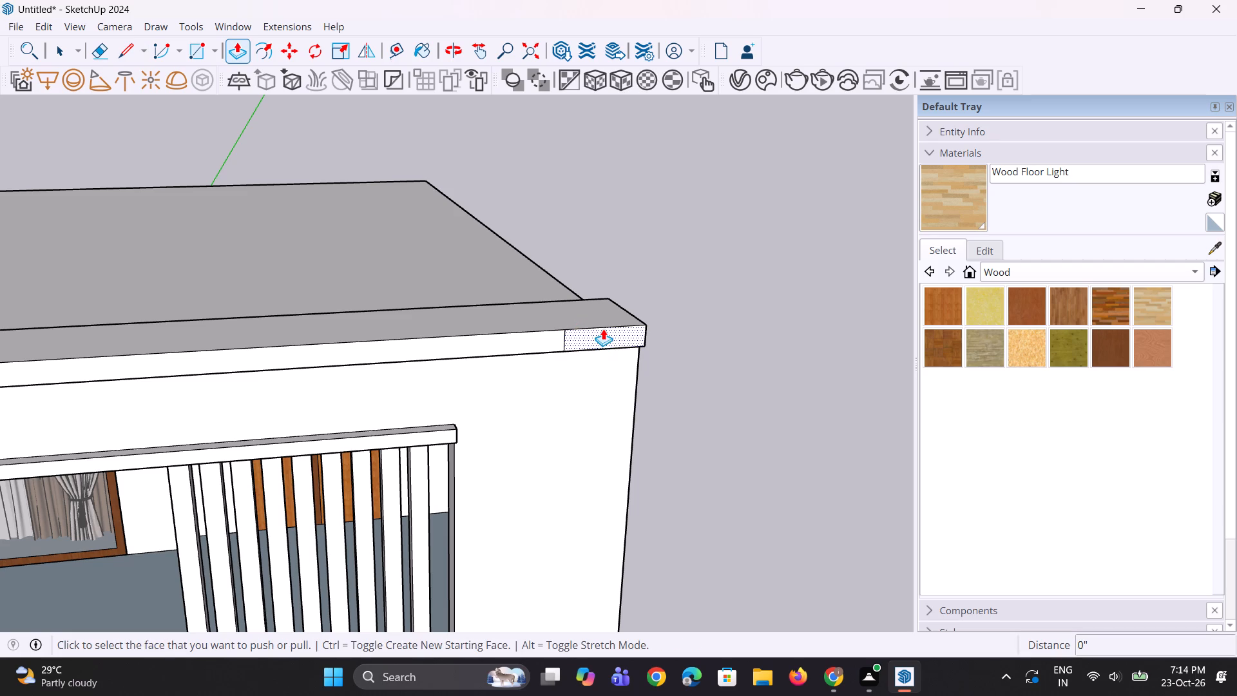
{"action": "left_click", "coordinate": [604, 329]}
{"action": "left_click", "coordinate": [579, 289]}
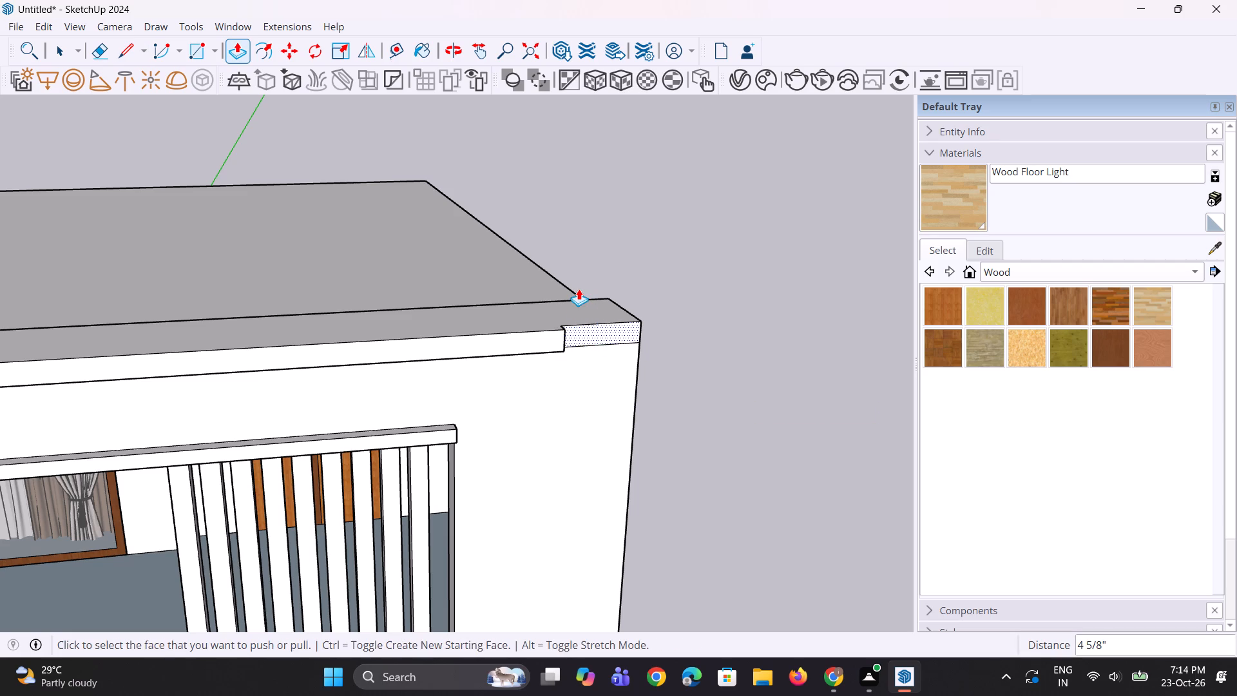
{"action": "left_click", "coordinate": [590, 331]}
{"action": "left_click", "coordinate": [561, 293]}
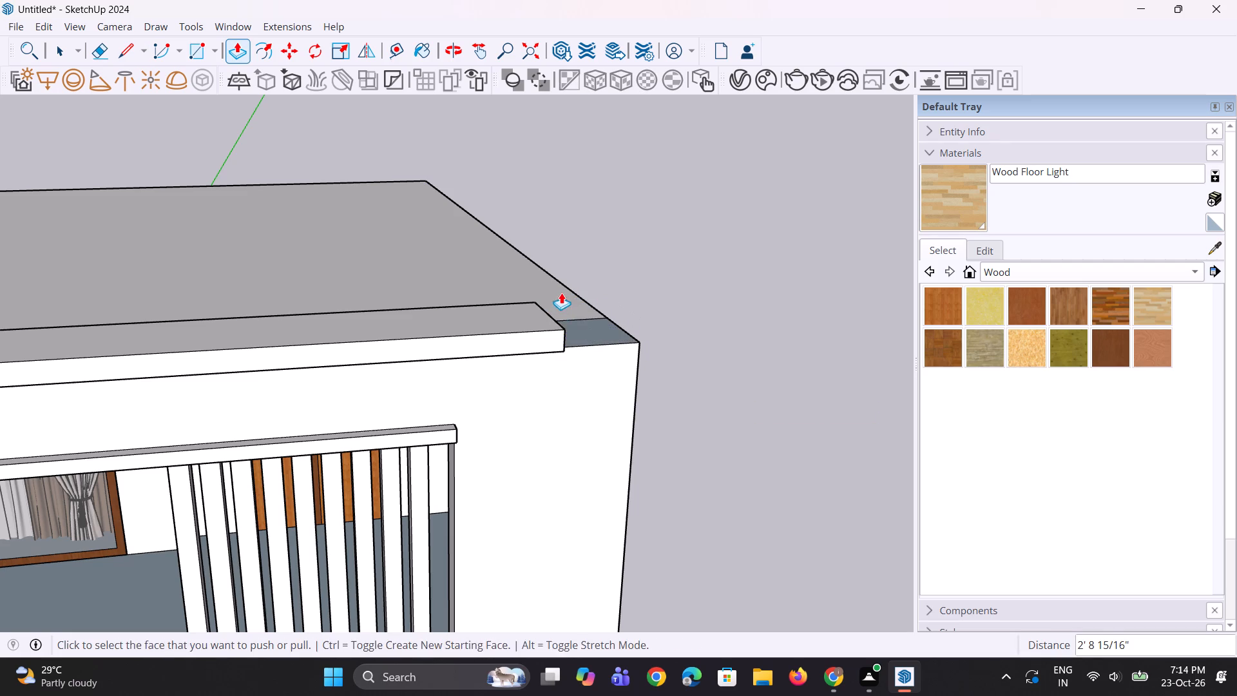
Extend the exposed top of the right pillar upward about 4' 5 5/8" above the roof slab.
{"action": "middle_click_drag", "start_coordinate": [607, 347], "coordinate": [539, 310]}
{"action": "scroll", "coordinate": [546, 307], "scroll_direction": "up", "scroll_amount": 1}
{"action": "left_click", "coordinate": [546, 307]}
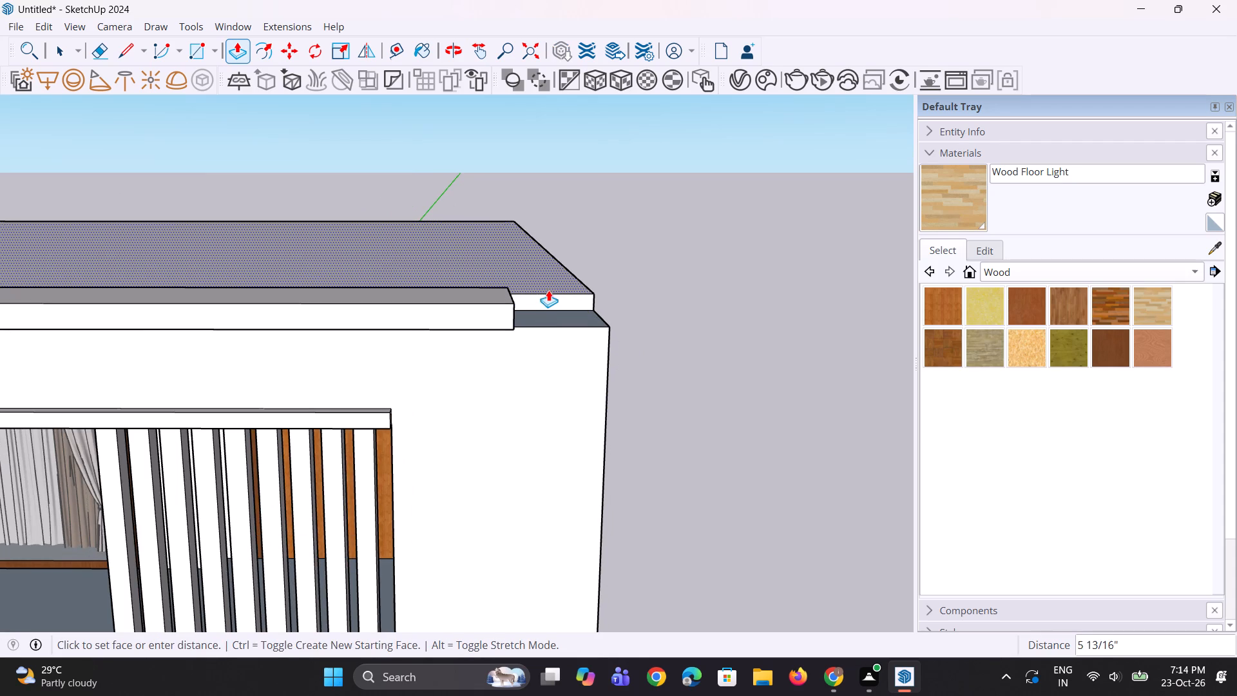
{"action": "key", "text": "Escape"}
{"action": "left_click", "coordinate": [551, 311]}
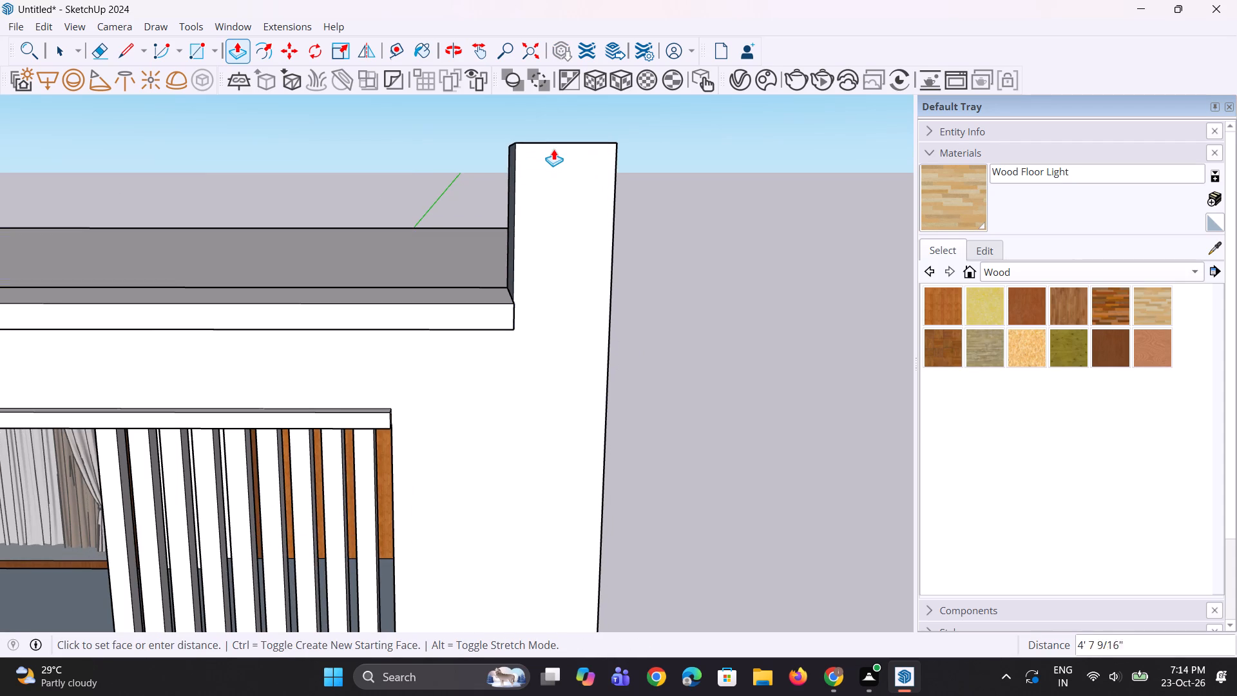
{"action": "left_click", "coordinate": [553, 153]}
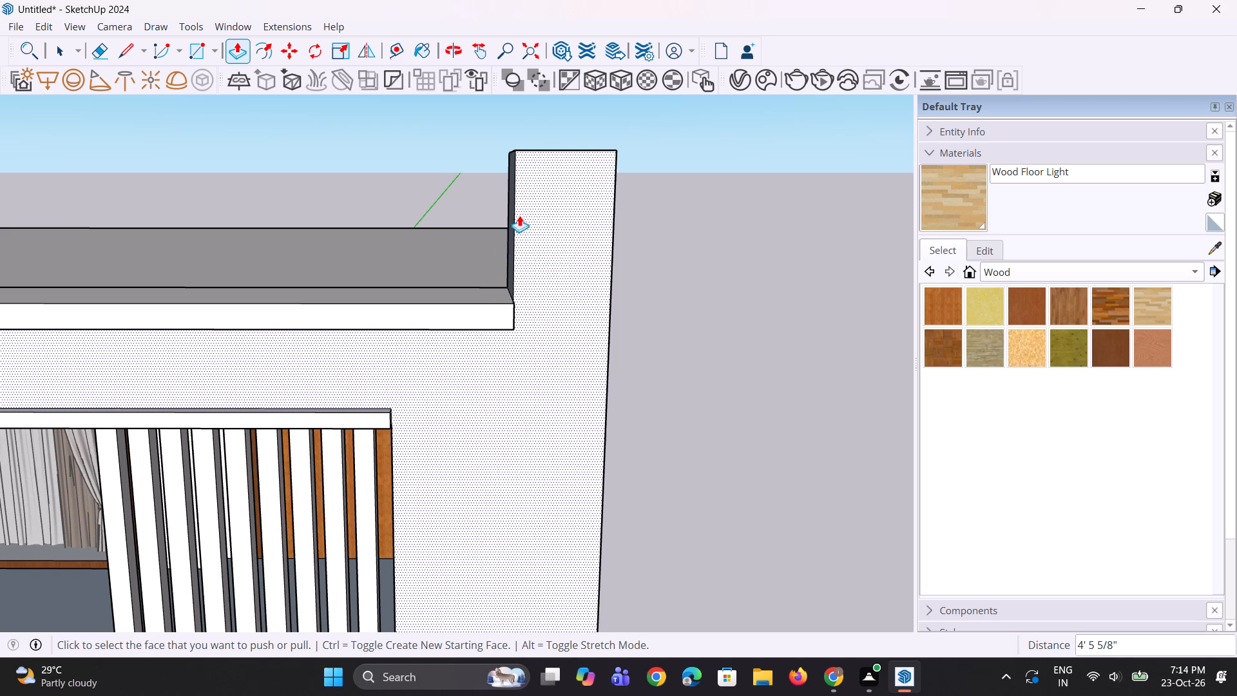
Copy the raised pillar's rear inner vertical edge a few inches toward the front to divide off a narrow strip.
{"action": "scroll", "coordinate": [495, 297], "scroll_direction": "down", "scroll_amount": 4}
{"action": "middle_click_drag", "start_coordinate": [492, 314], "coordinate": [716, 371]}
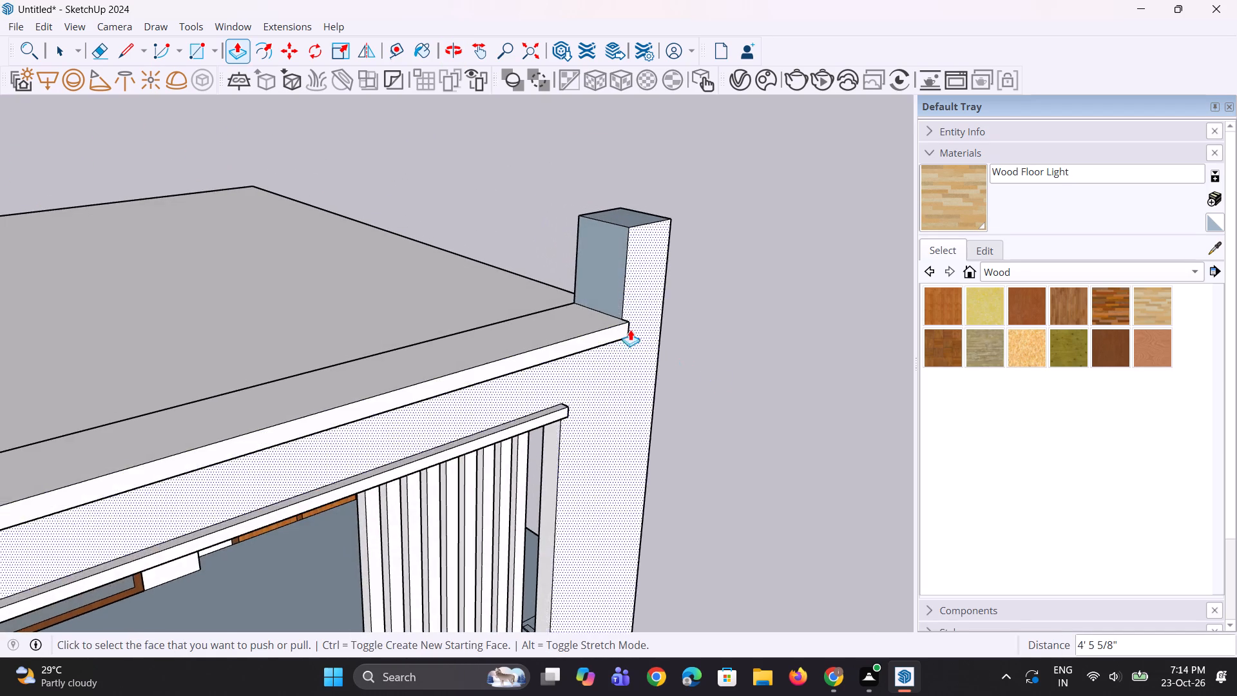
{"action": "scroll", "coordinate": [568, 289], "scroll_direction": "up", "scroll_amount": 2}
{"action": "key", "text": "space"}
{"action": "key", "text": "space"}
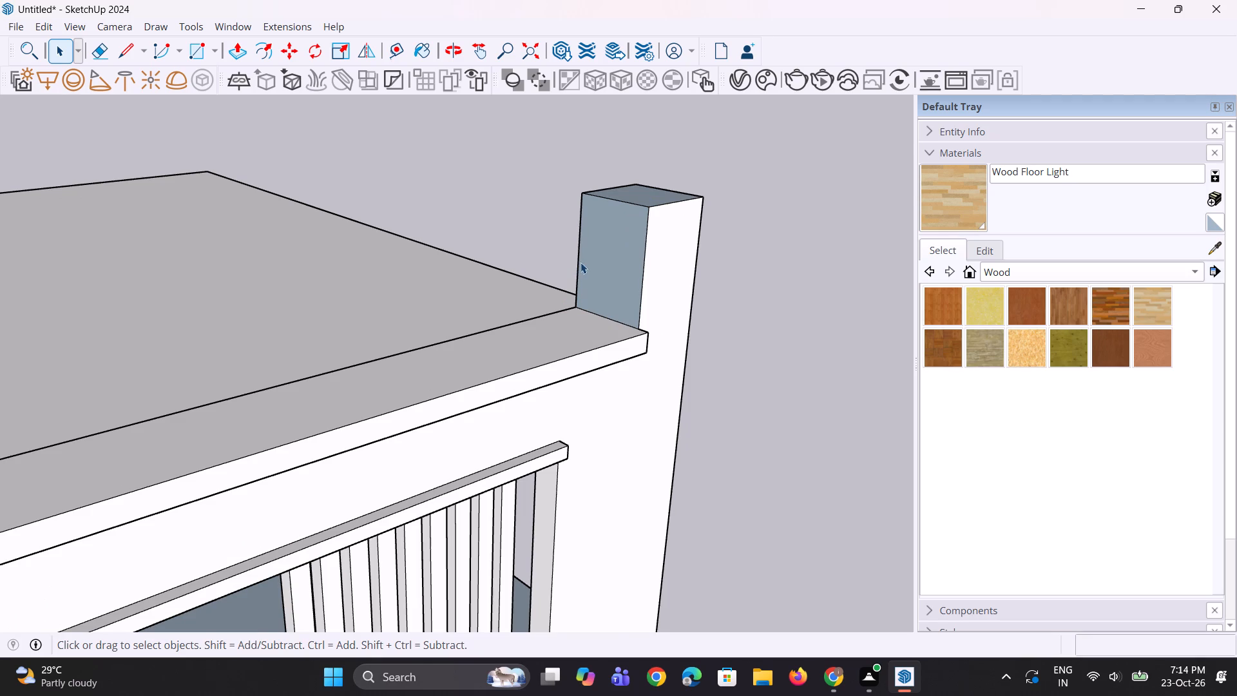
{"action": "left_click", "coordinate": [581, 262]}
{"action": "scroll", "coordinate": [580, 275], "scroll_direction": "up", "scroll_amount": 4}
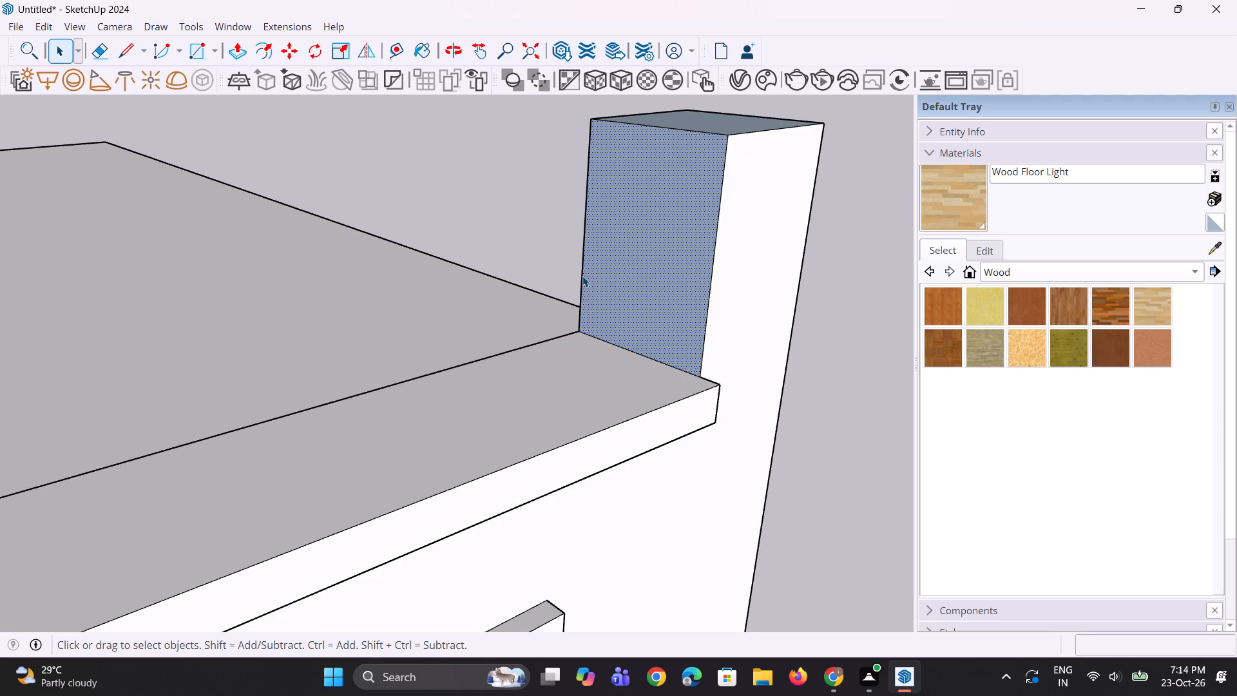
{"action": "left_click", "coordinate": [582, 276]}
{"action": "middle_click_drag", "start_coordinate": [544, 339], "coordinate": [597, 352]}
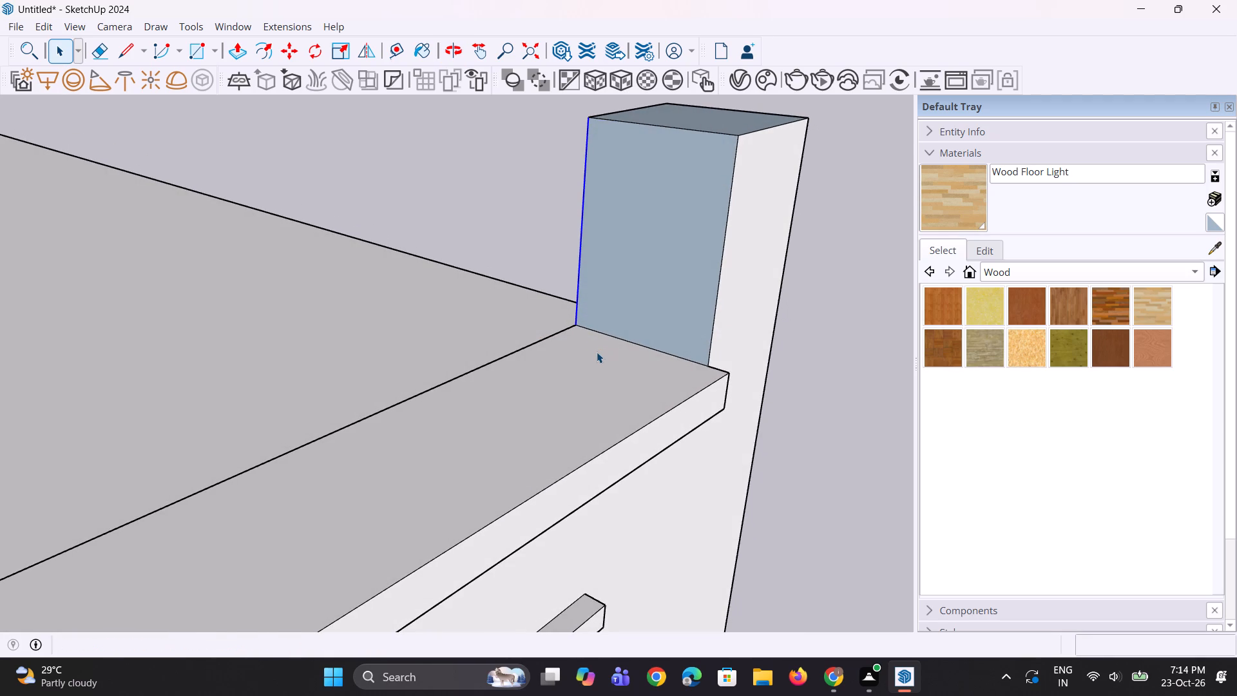
{"action": "scroll", "coordinate": [597, 352], "scroll_direction": "up", "scroll_amount": 2}
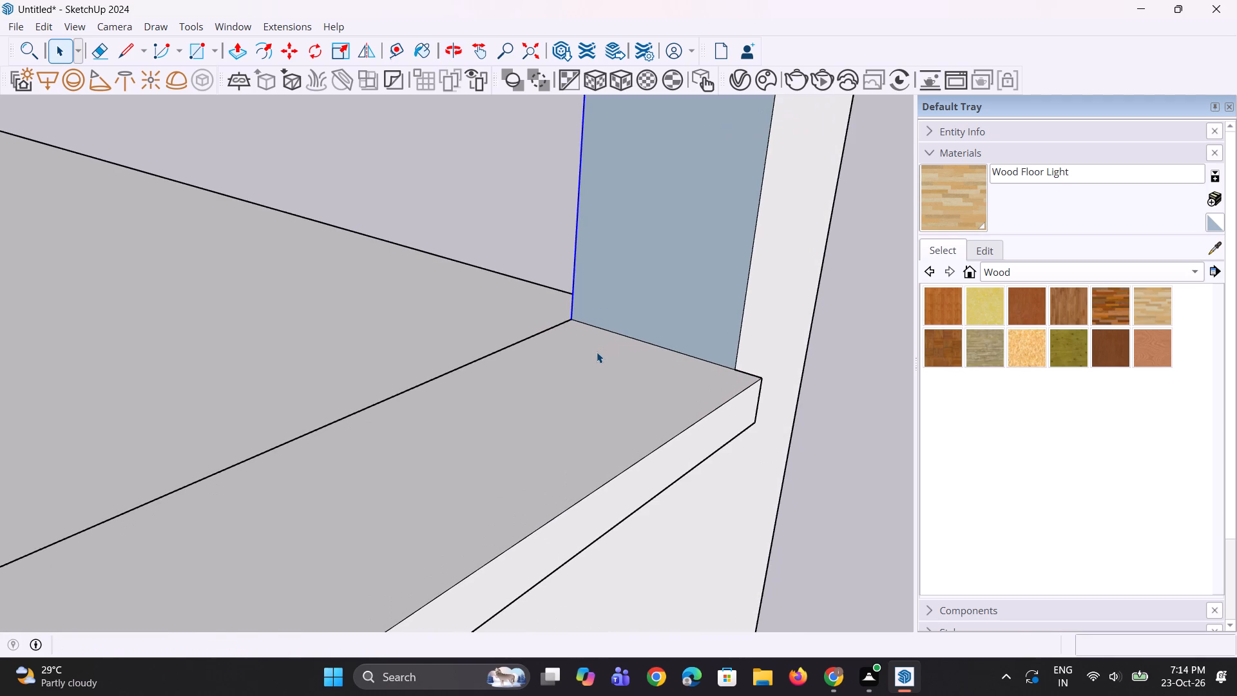
{"action": "key", "text": "m"}
{"action": "left_click", "coordinate": [571, 323]}
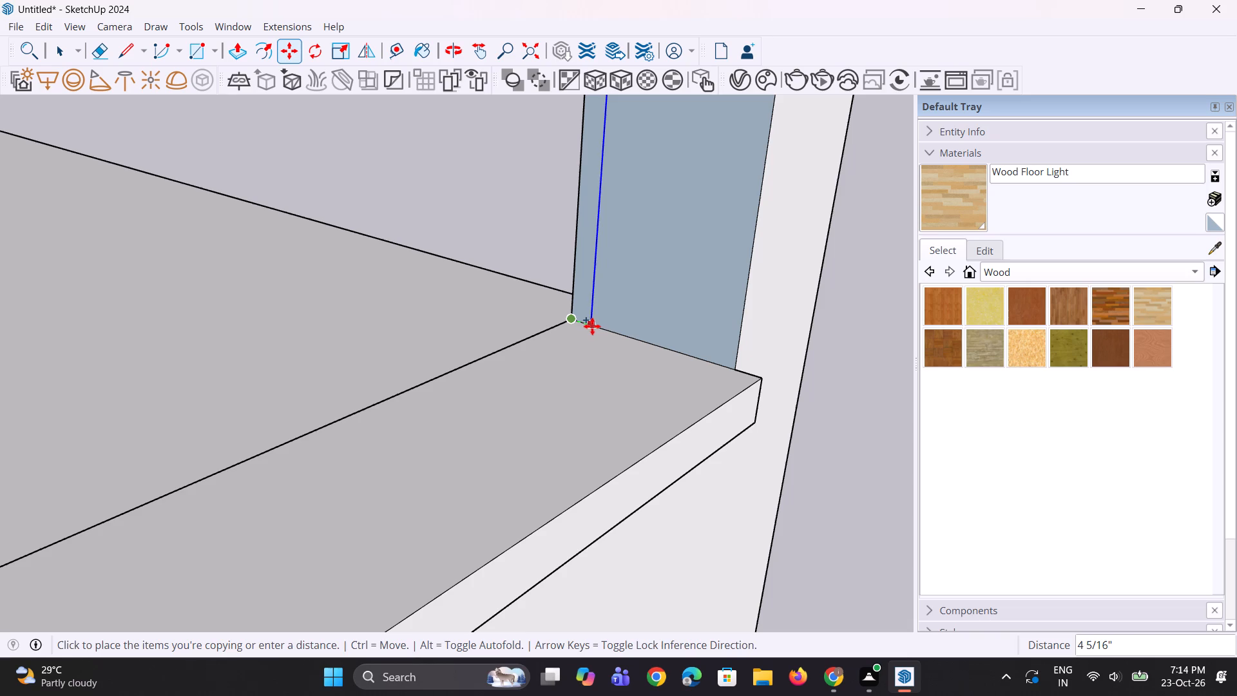
{"action": "left_click", "coordinate": [597, 329]}
Push/Pull the narrow strip on the raised pillar's inner face outward about 4' 10 9/16" to form a thin parapet wall panel.
{"action": "key", "text": "p"}
{"action": "left_click", "coordinate": [583, 288]}
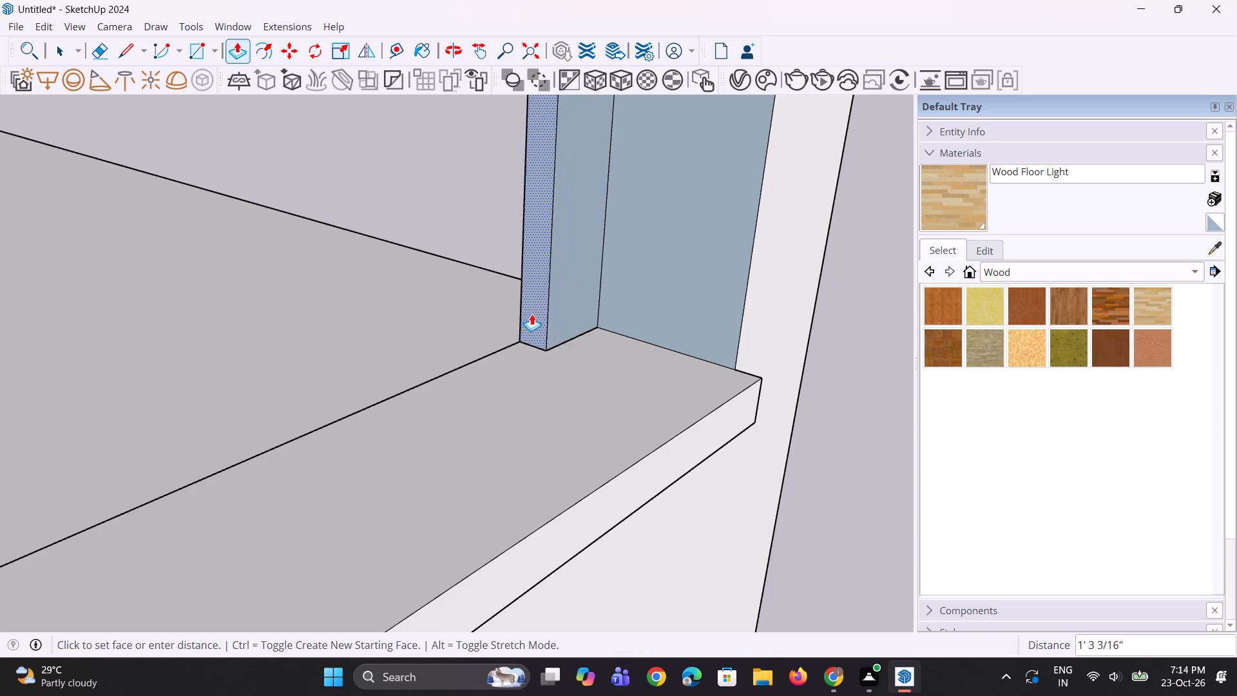
{"action": "scroll", "coordinate": [528, 314], "scroll_direction": "down", "scroll_amount": 4}
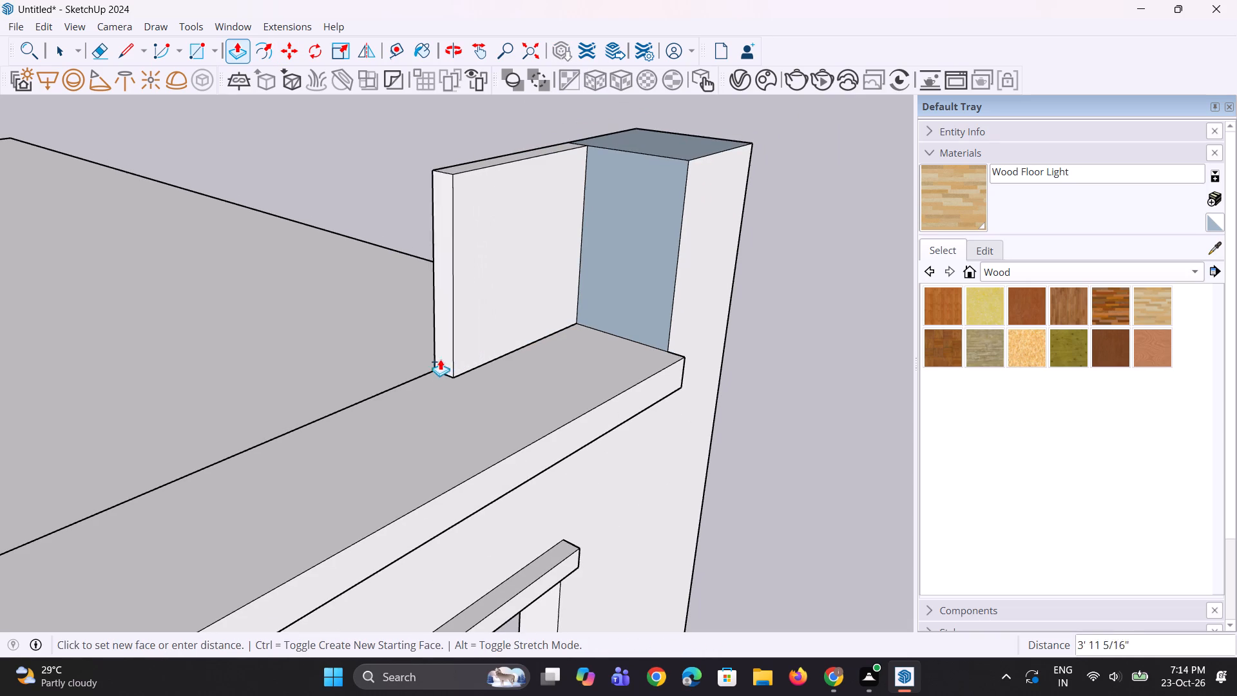
{"action": "left_click", "coordinate": [408, 376]}
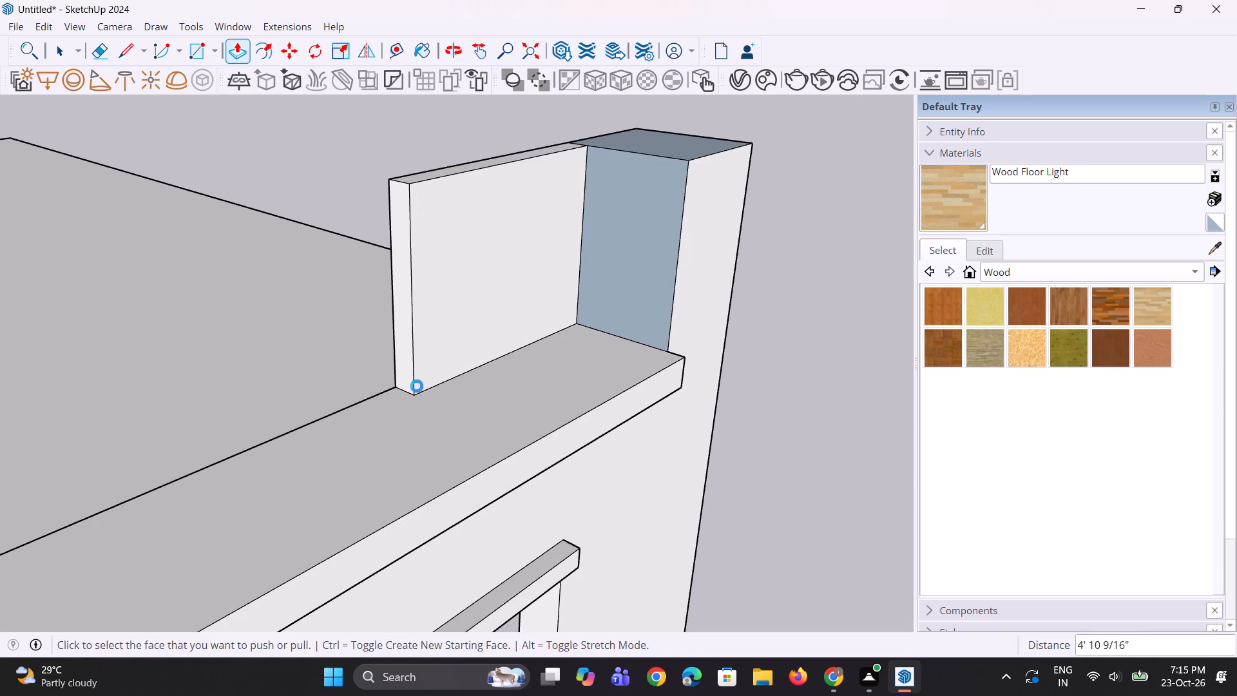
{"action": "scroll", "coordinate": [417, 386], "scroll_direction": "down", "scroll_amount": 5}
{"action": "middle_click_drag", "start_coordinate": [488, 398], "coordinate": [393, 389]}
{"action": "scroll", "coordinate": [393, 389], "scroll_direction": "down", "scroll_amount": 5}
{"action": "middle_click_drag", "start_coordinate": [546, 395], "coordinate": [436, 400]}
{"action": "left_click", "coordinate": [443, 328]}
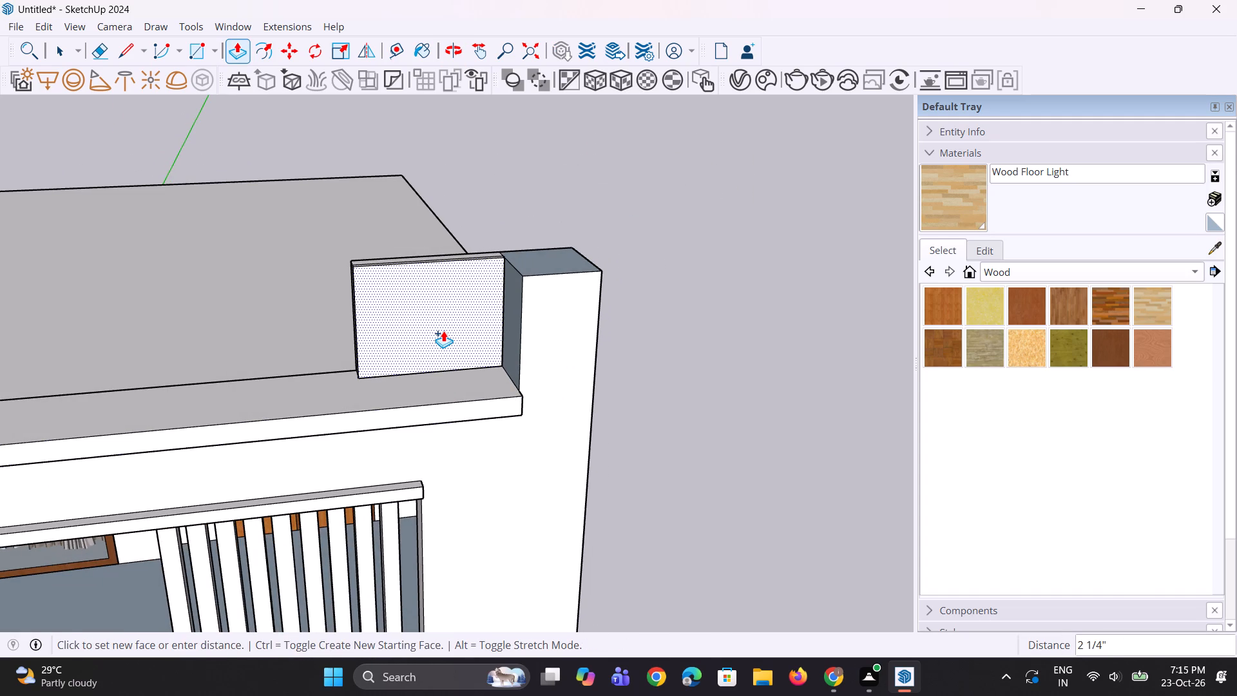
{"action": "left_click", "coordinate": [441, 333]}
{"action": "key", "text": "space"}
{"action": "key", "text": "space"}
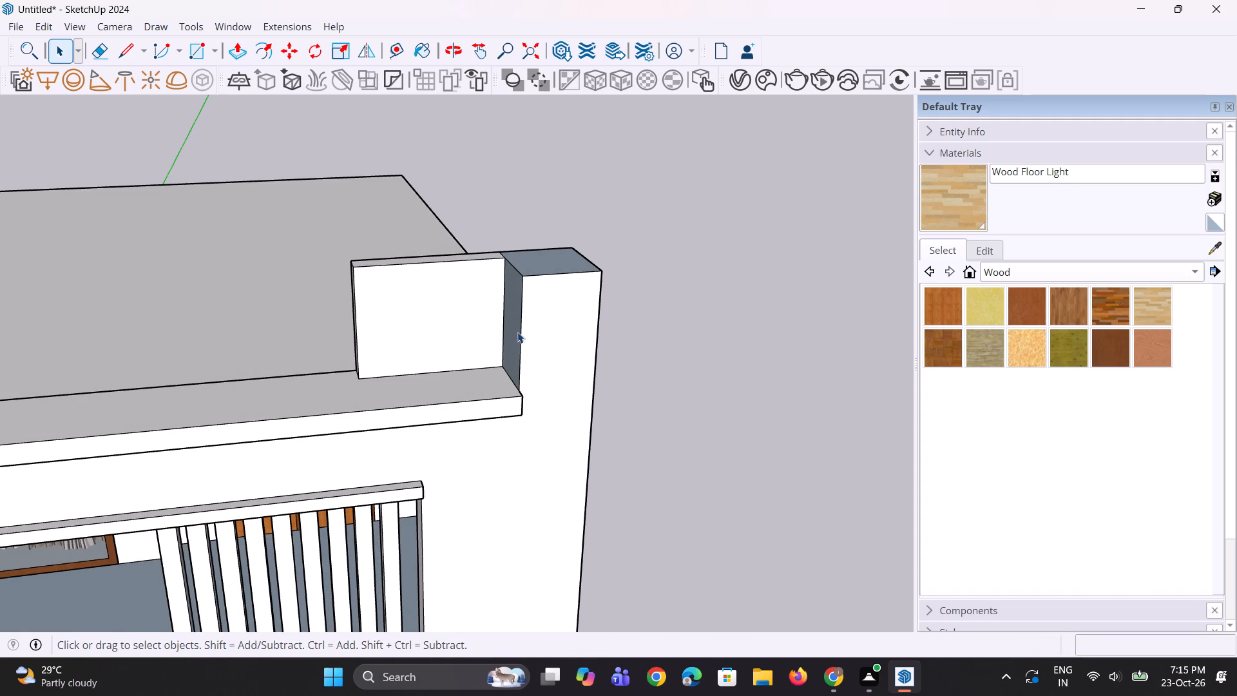
Raise the top of the rooftop pillar about 6 3/8" above the parapet panel.
{"action": "scroll", "coordinate": [554, 272], "scroll_direction": "up", "scroll_amount": 1}
{"action": "key", "text": "p"}
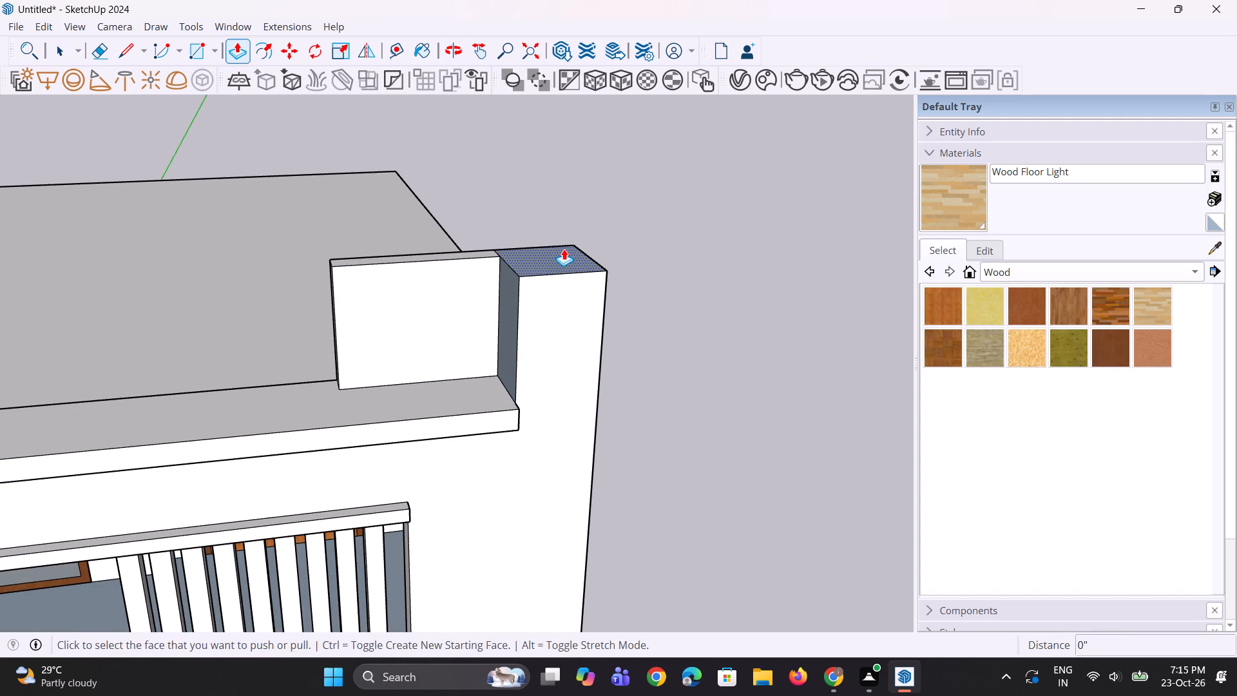
{"action": "left_click", "coordinate": [564, 249]}
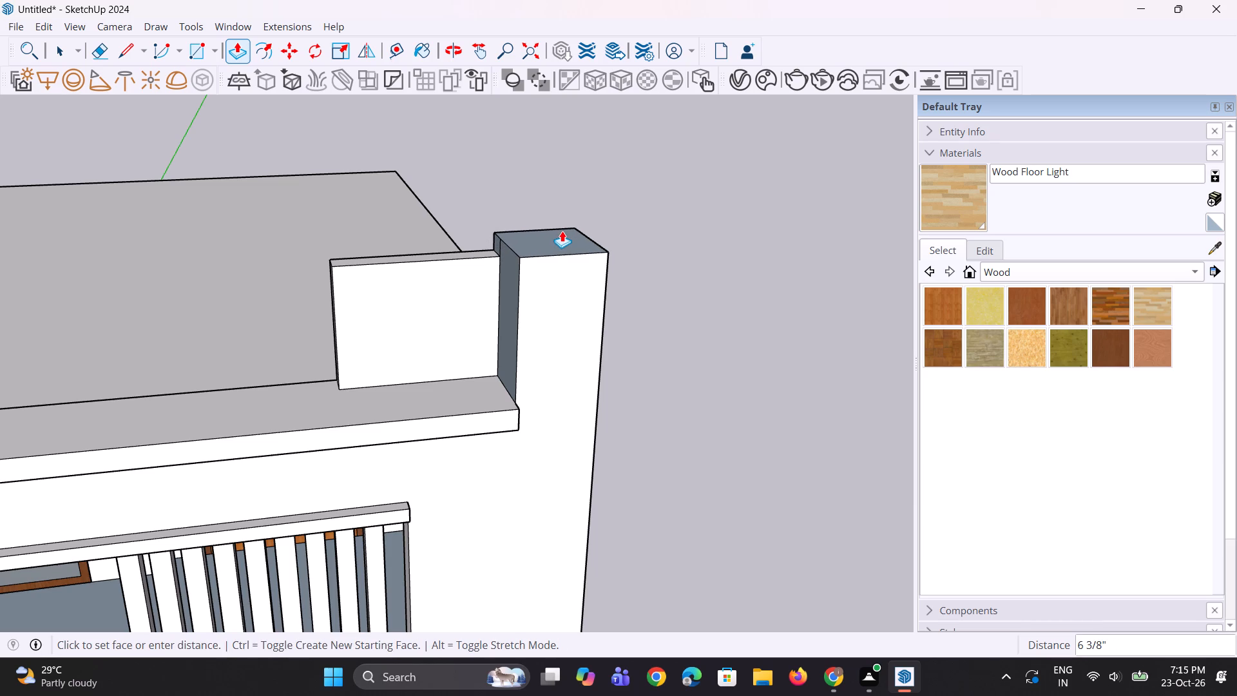
{"action": "left_click", "coordinate": [562, 231]}
Extrude the pillar's narrow inner side face above the parapet panel about 5' 7 3/4" along the roof edge as a beam.
{"action": "scroll", "coordinate": [511, 237], "scroll_direction": "up", "scroll_amount": 4}
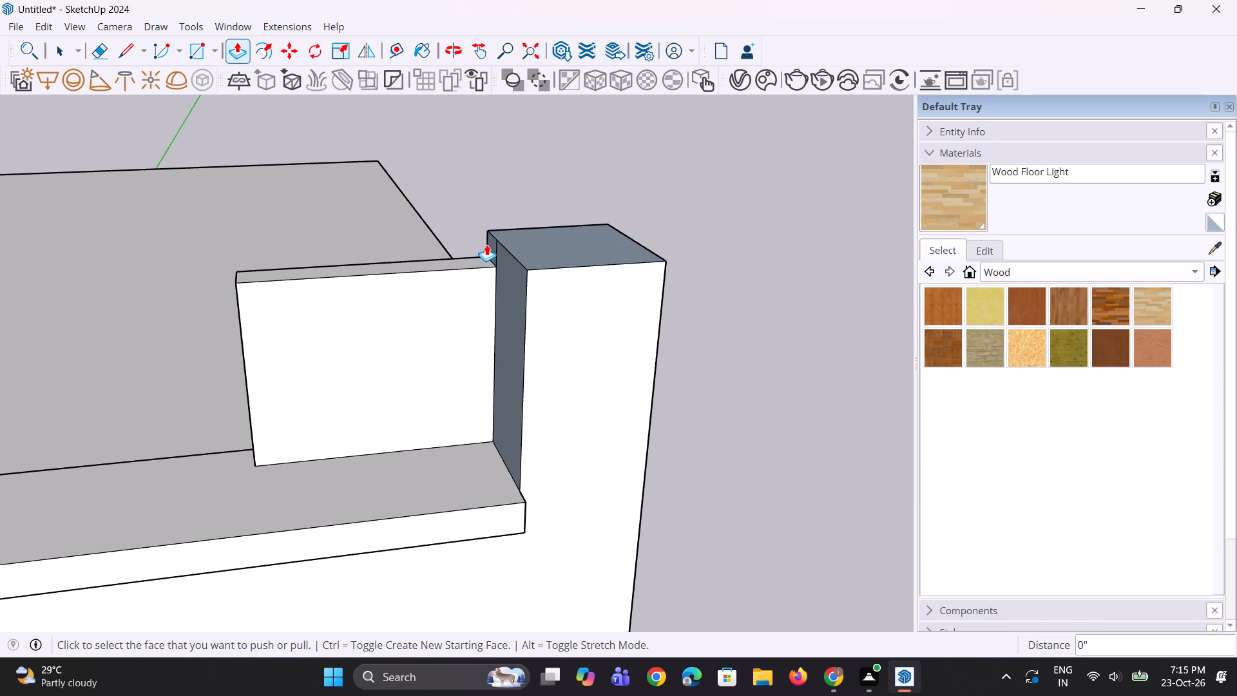
{"action": "left_click", "coordinate": [486, 244]}
{"action": "scroll", "coordinate": [472, 242], "scroll_direction": "up", "scroll_amount": 5}
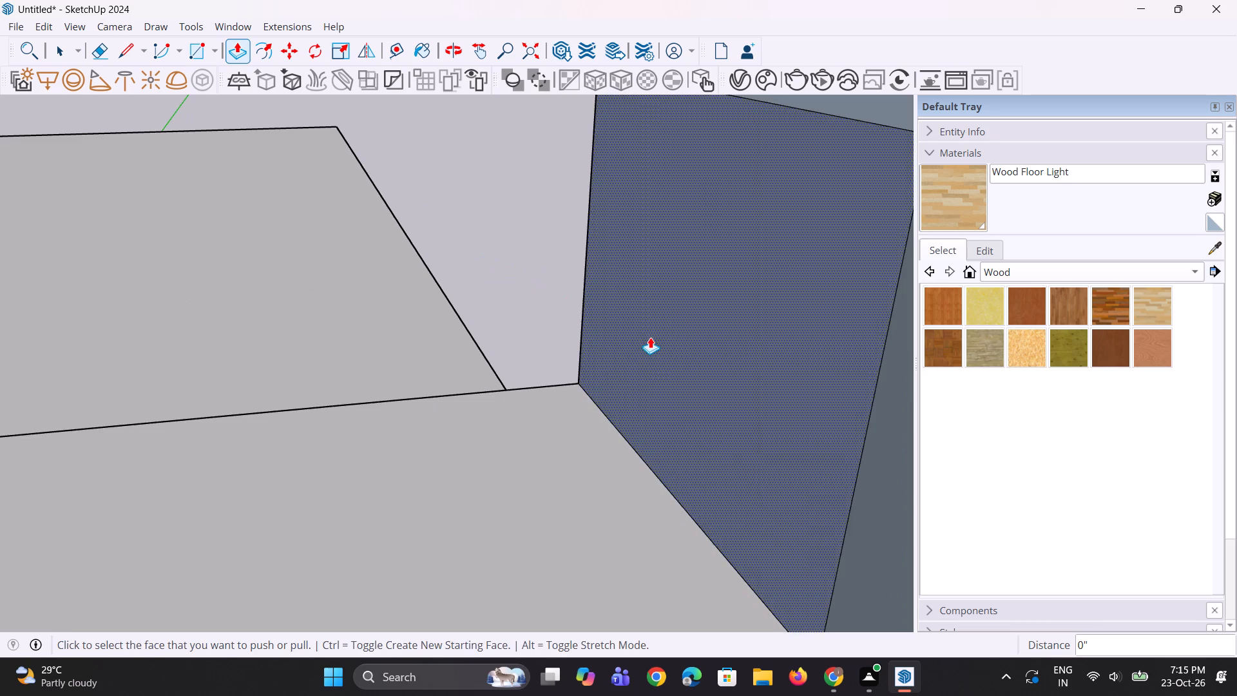
{"action": "left_click", "coordinate": [650, 337]}
{"action": "scroll", "coordinate": [529, 342], "scroll_direction": "down", "scroll_amount": 13}
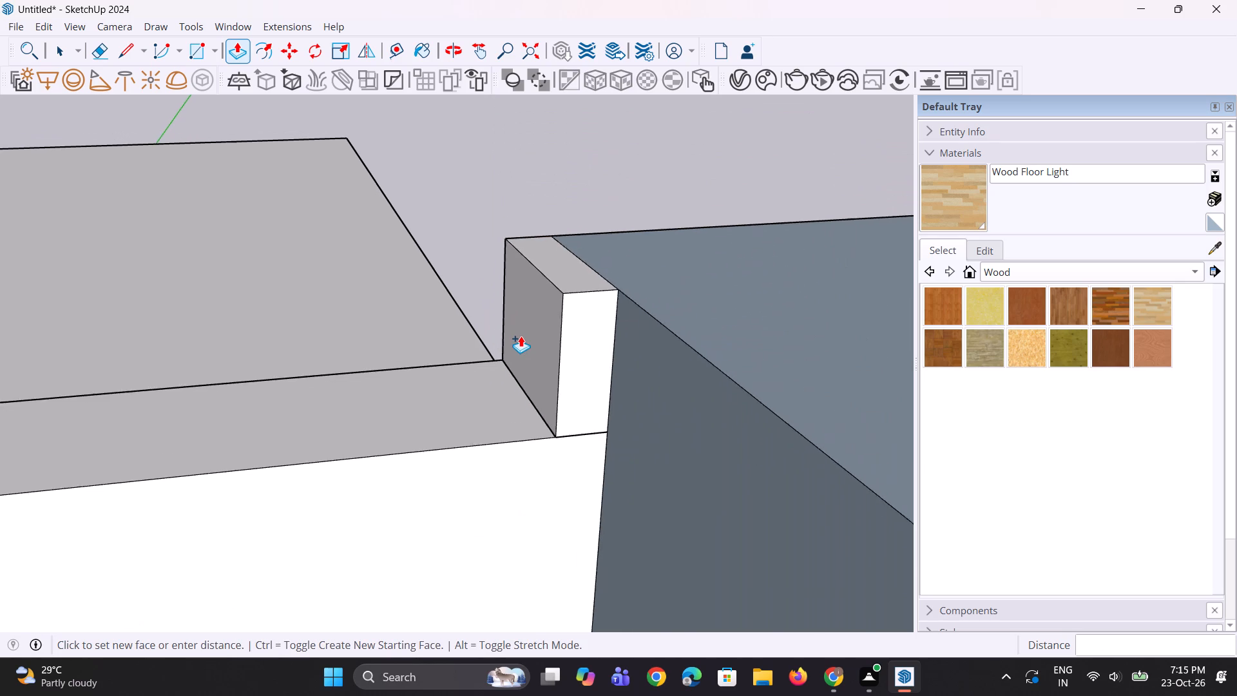
{"action": "scroll", "coordinate": [521, 336], "scroll_direction": "down", "scroll_amount": 1}
{"action": "scroll", "coordinate": [316, 305], "scroll_direction": "down", "scroll_amount": 15}
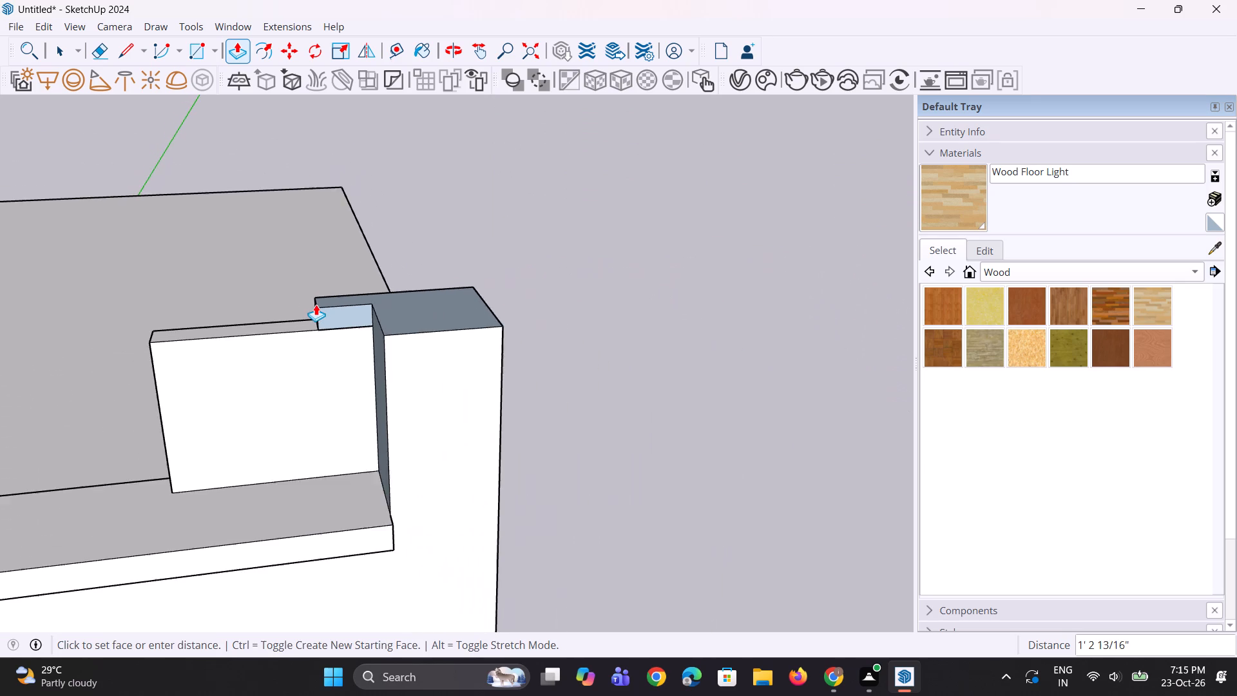
{"action": "scroll", "coordinate": [316, 304], "scroll_direction": "down", "scroll_amount": 8}
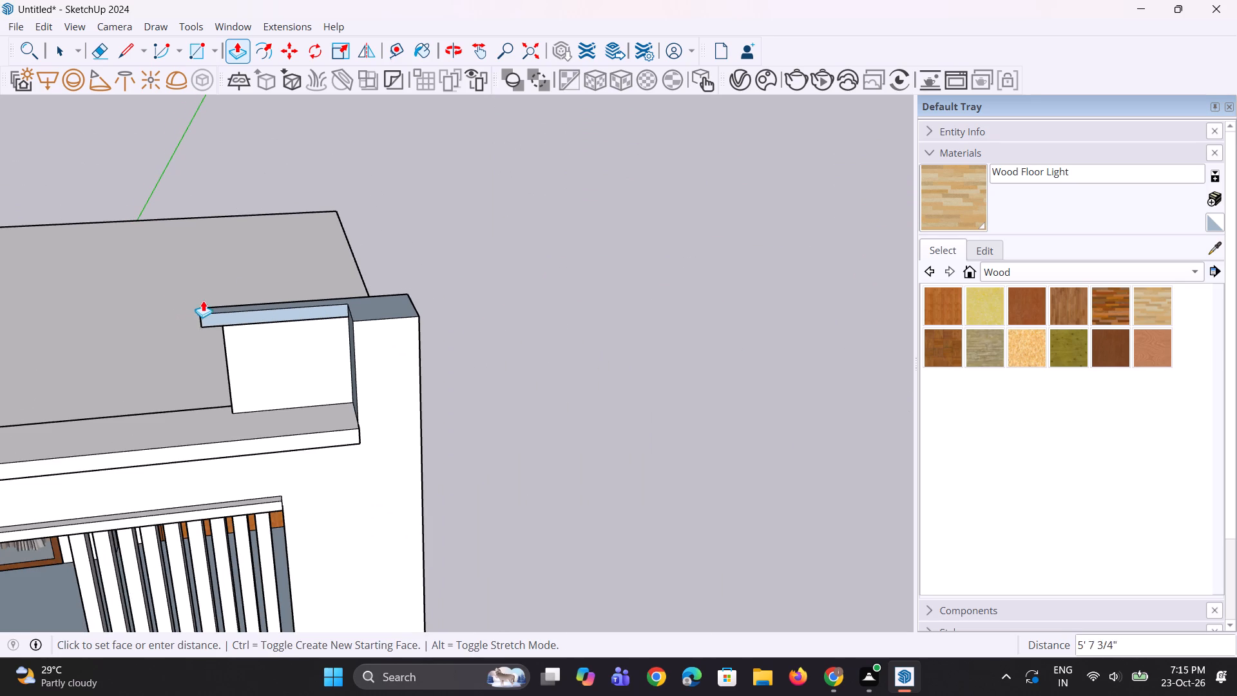
{"action": "left_click", "coordinate": [200, 307]}
Pull the beam's front face forward until it is flush with the pillar's front face.
{"action": "left_click", "coordinate": [254, 319]}
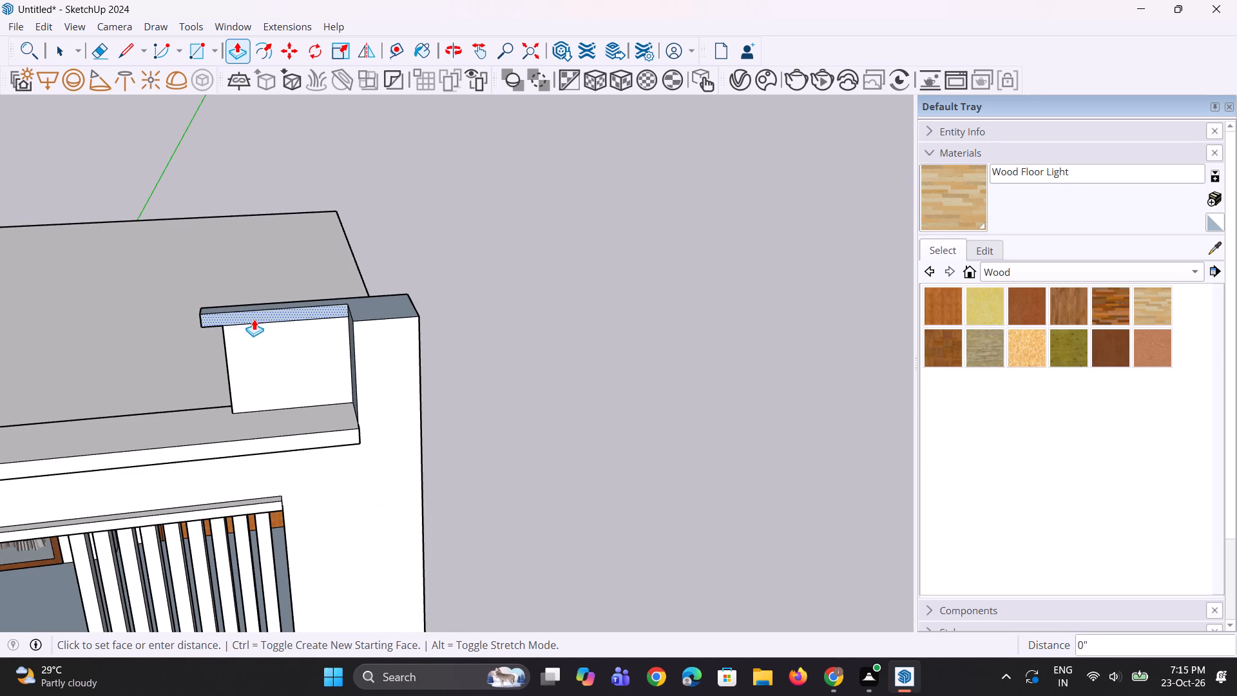
{"action": "left_click", "coordinate": [360, 334]}
Extend the beam's free end about 1' 10" farther away from the pillar.
{"action": "middle_click_drag", "start_coordinate": [287, 343], "coordinate": [316, 276]}
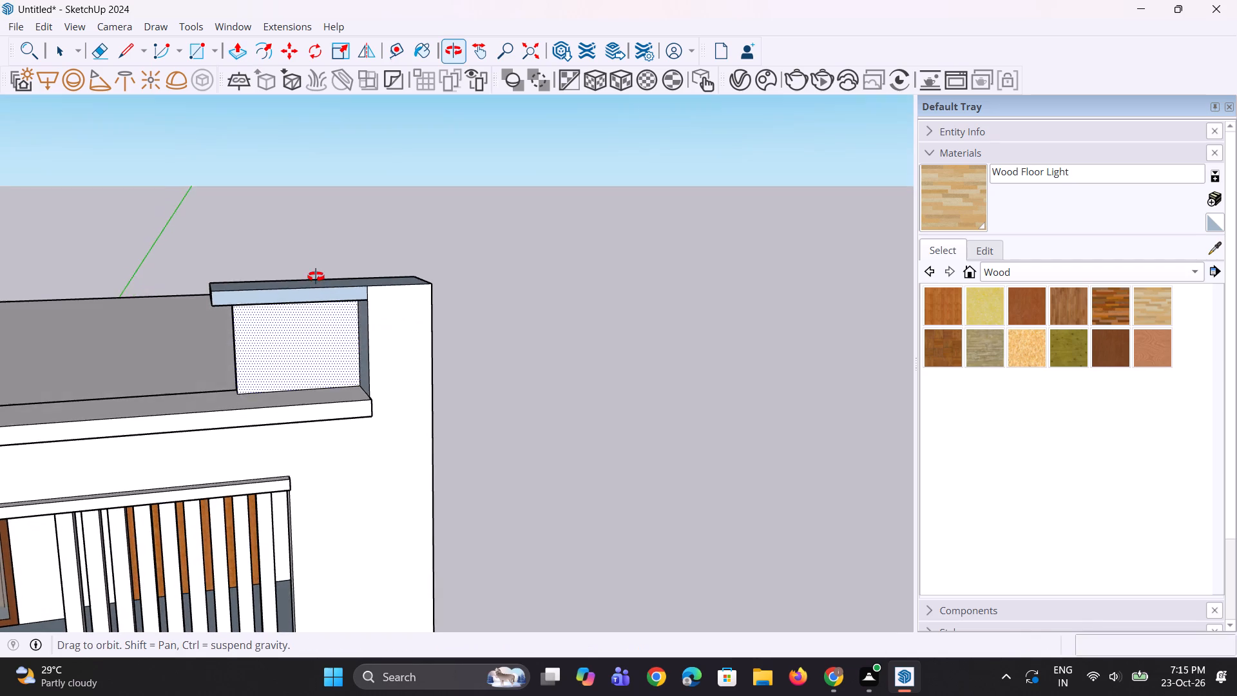
{"action": "middle_click_drag", "start_coordinate": [316, 276], "coordinate": [316, 275]}
{"action": "scroll", "coordinate": [292, 326], "scroll_direction": "up", "scroll_amount": 2}
{"action": "scroll", "coordinate": [292, 326], "scroll_direction": "down", "scroll_amount": 4}
{"action": "middle_click_drag", "start_coordinate": [161, 335], "coordinate": [244, 347]}
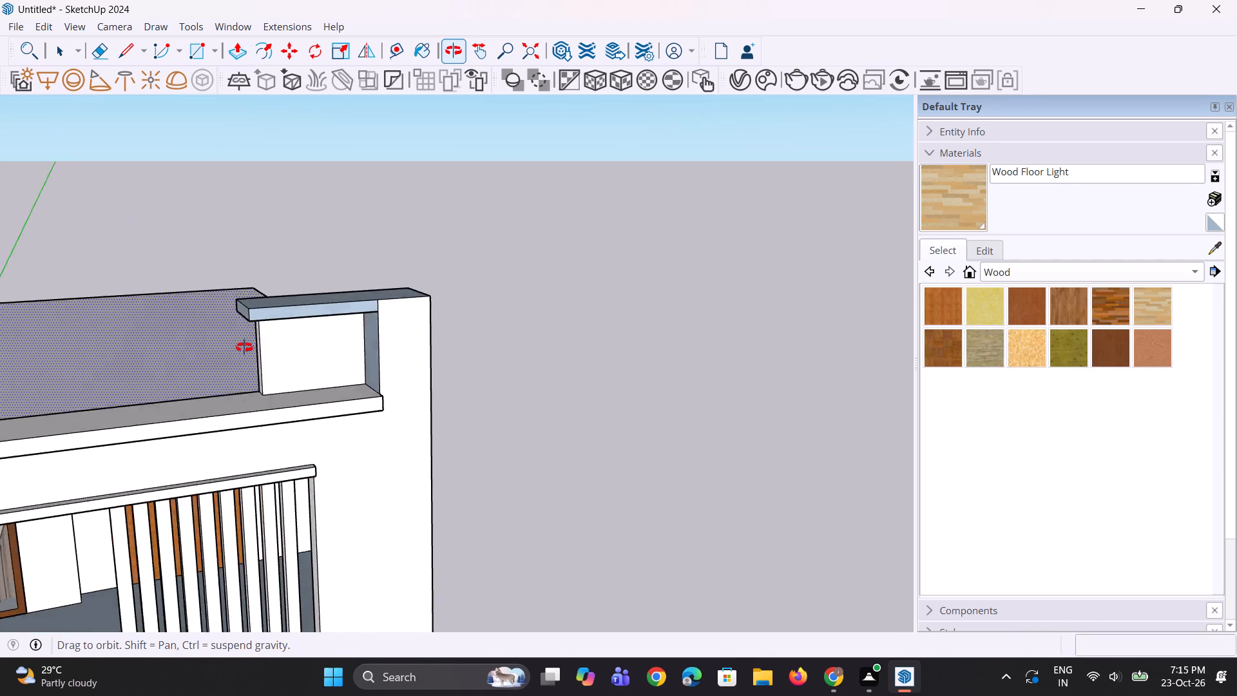
{"action": "middle_click_drag", "start_coordinate": [244, 347], "coordinate": [299, 357]}
{"action": "left_click", "coordinate": [306, 329]}
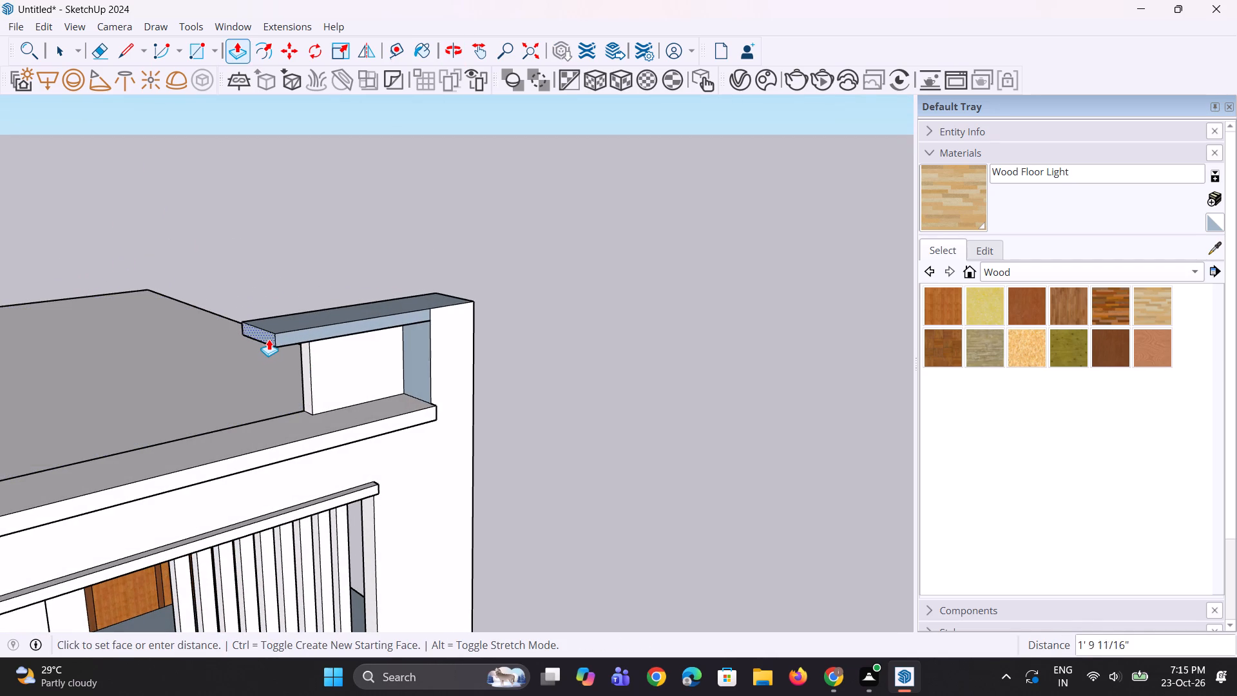
{"action": "left_click", "coordinate": [261, 340]}
Copy the bottom edge of the beam's free end 2" inward to mark a narrow strip on the underside.
{"action": "middle_click_drag", "start_coordinate": [273, 391], "coordinate": [184, 282]}
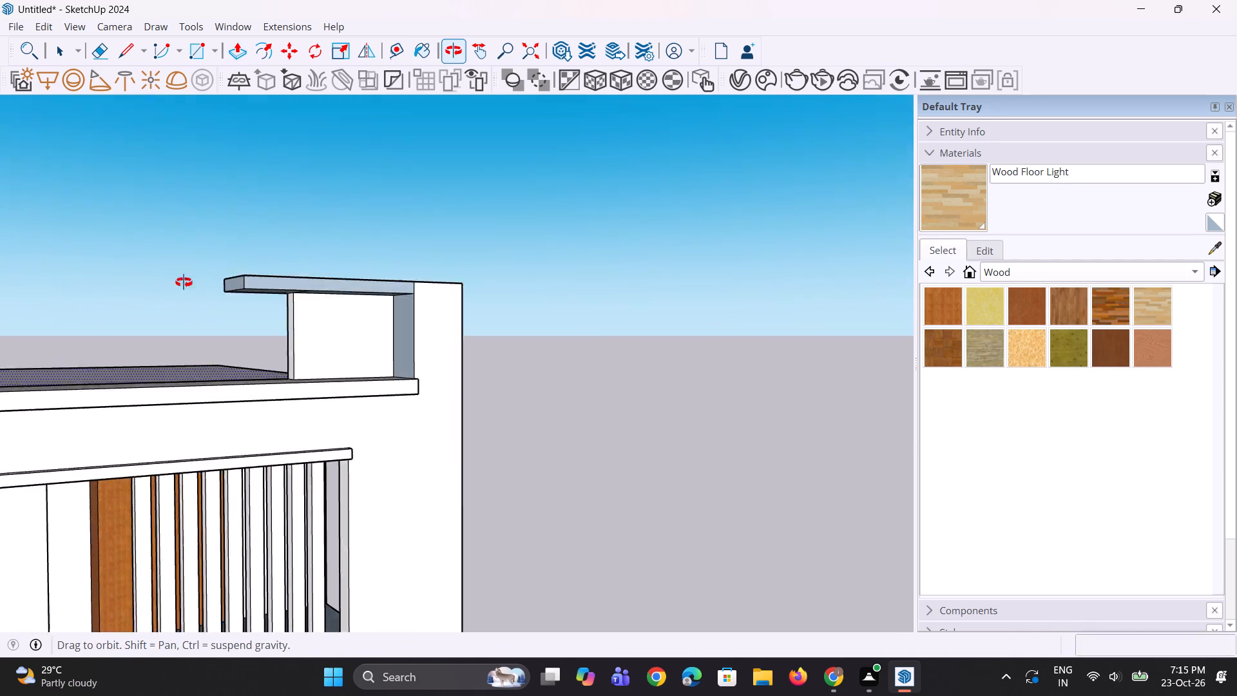
{"action": "middle_click_drag", "start_coordinate": [184, 282], "coordinate": [129, 267]}
{"action": "scroll", "coordinate": [187, 264], "scroll_direction": "up", "scroll_amount": 6}
{"action": "middle_click", "coordinate": [231, 294]}
{"action": "scroll", "coordinate": [233, 297], "scroll_direction": "up", "scroll_amount": 2}
{"action": "key", "text": "space"}
{"action": "key", "text": "space"}
{"action": "left_click", "coordinate": [238, 296]}
{"action": "scroll", "coordinate": [238, 291], "scroll_direction": "up", "scroll_amount": 2}
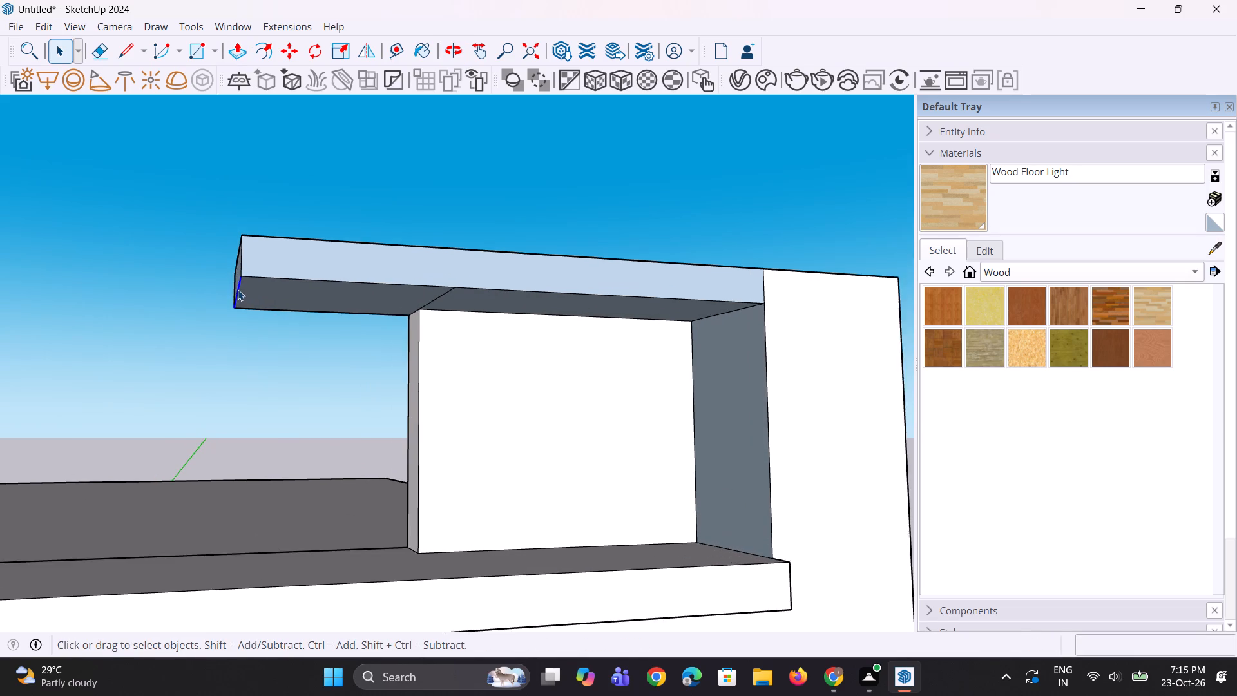
{"action": "key", "text": "m"}
{"action": "scroll", "coordinate": [236, 287], "scroll_direction": "up", "scroll_amount": 5, "text": "ctrl"}
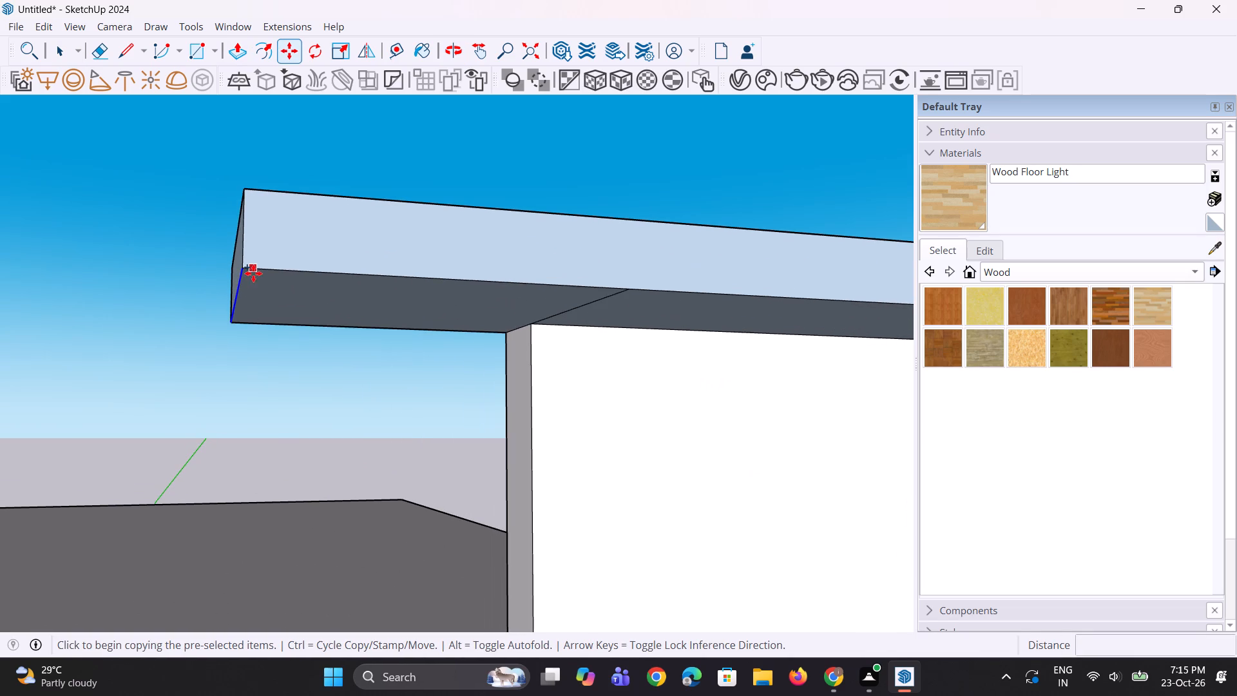
{"action": "left_click", "coordinate": [249, 270]}
{"action": "left_click", "coordinate": [265, 273]}
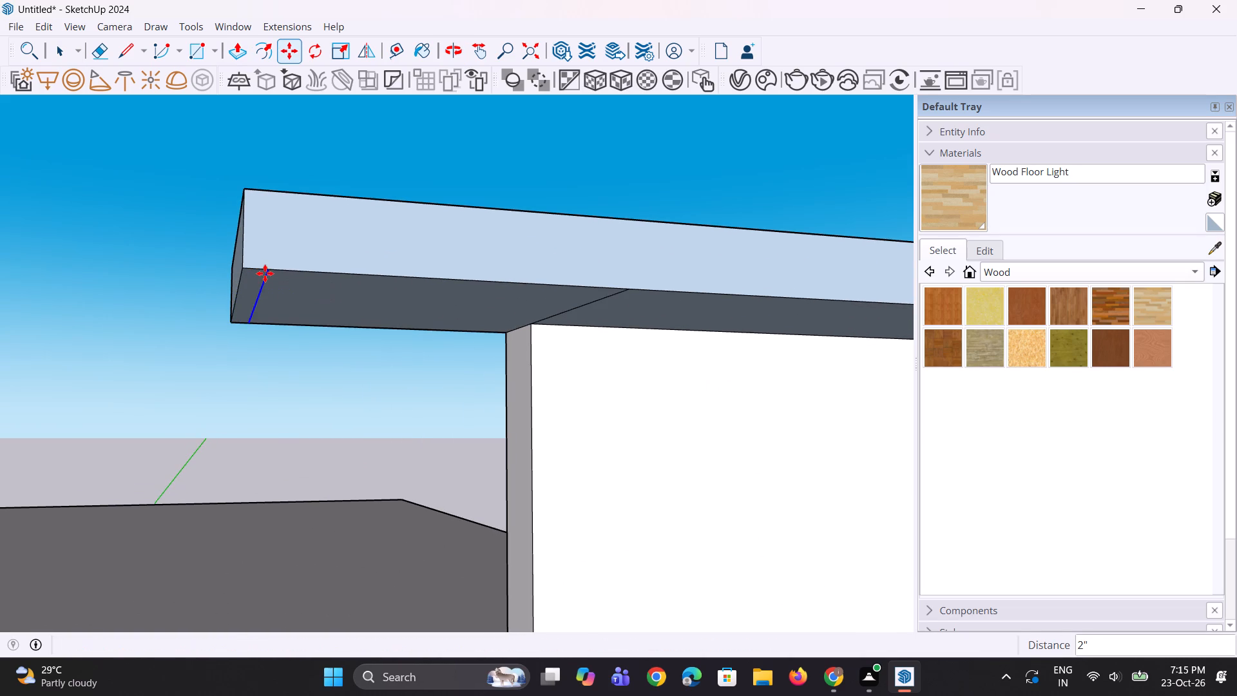
Push/Pull the strip under the beam's free end down 3' 9 7/16" to the roof slab as a supporting leg.
{"action": "key", "text": "p"}
{"action": "left_click_drag", "start_coordinate": [258, 278], "coordinate": [257, 285]}
{"action": "left_click", "coordinate": [246, 298]}
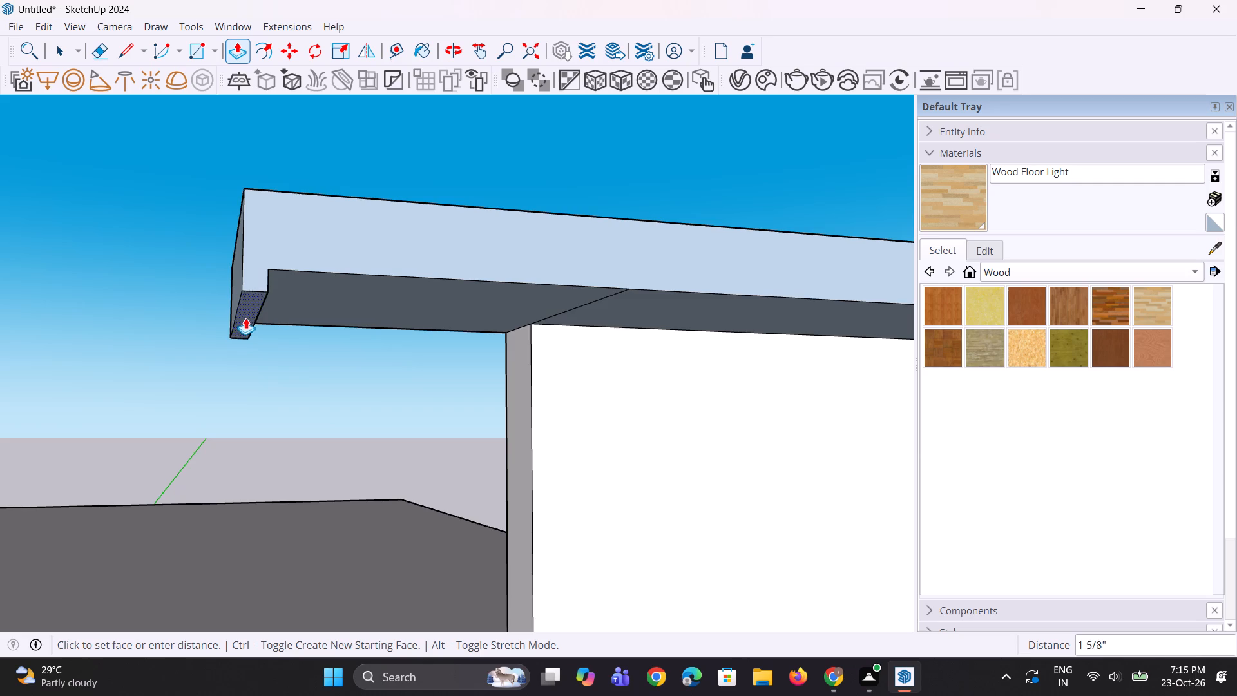
{"action": "scroll", "coordinate": [244, 322], "scroll_direction": "down", "scroll_amount": 5}
{"action": "scroll", "coordinate": [251, 394], "scroll_direction": "down", "scroll_amount": 5}
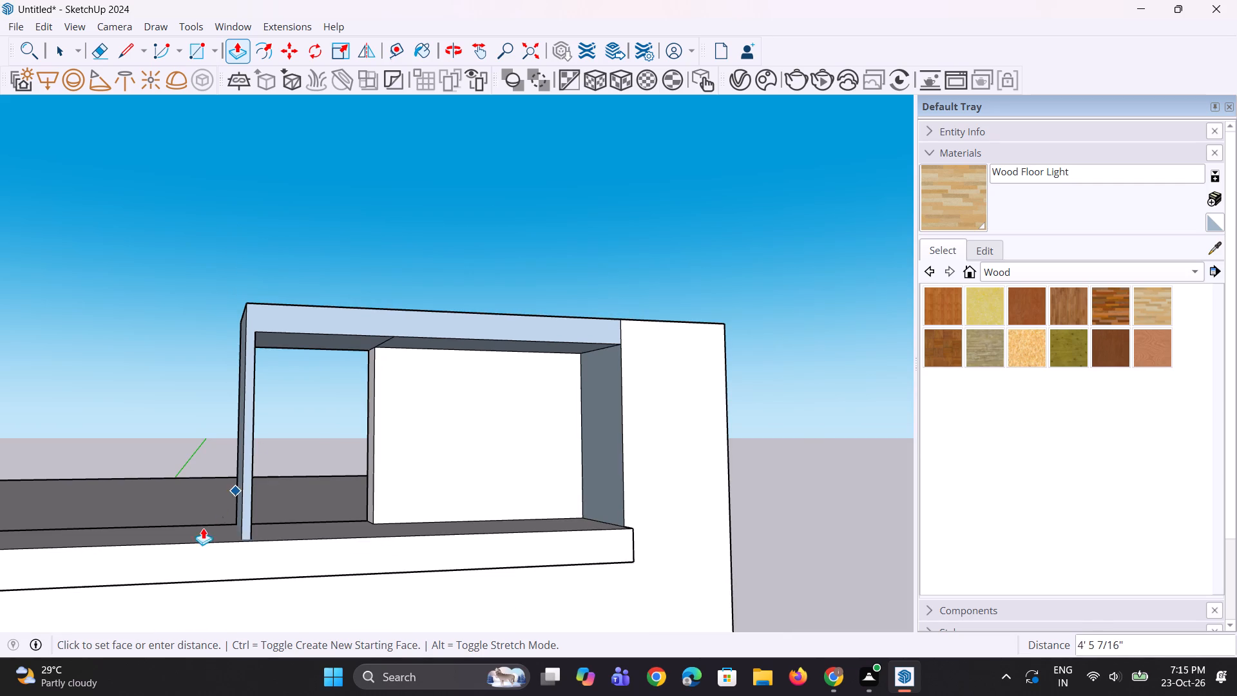
{"action": "left_click", "coordinate": [196, 537]}
Thicken the supporting leg by pulling its inner face 2 15/16" toward the pillar.
{"action": "middle_click_drag", "start_coordinate": [300, 476], "coordinate": [181, 545]}
{"action": "scroll", "coordinate": [222, 476], "scroll_direction": "up", "scroll_amount": 2}
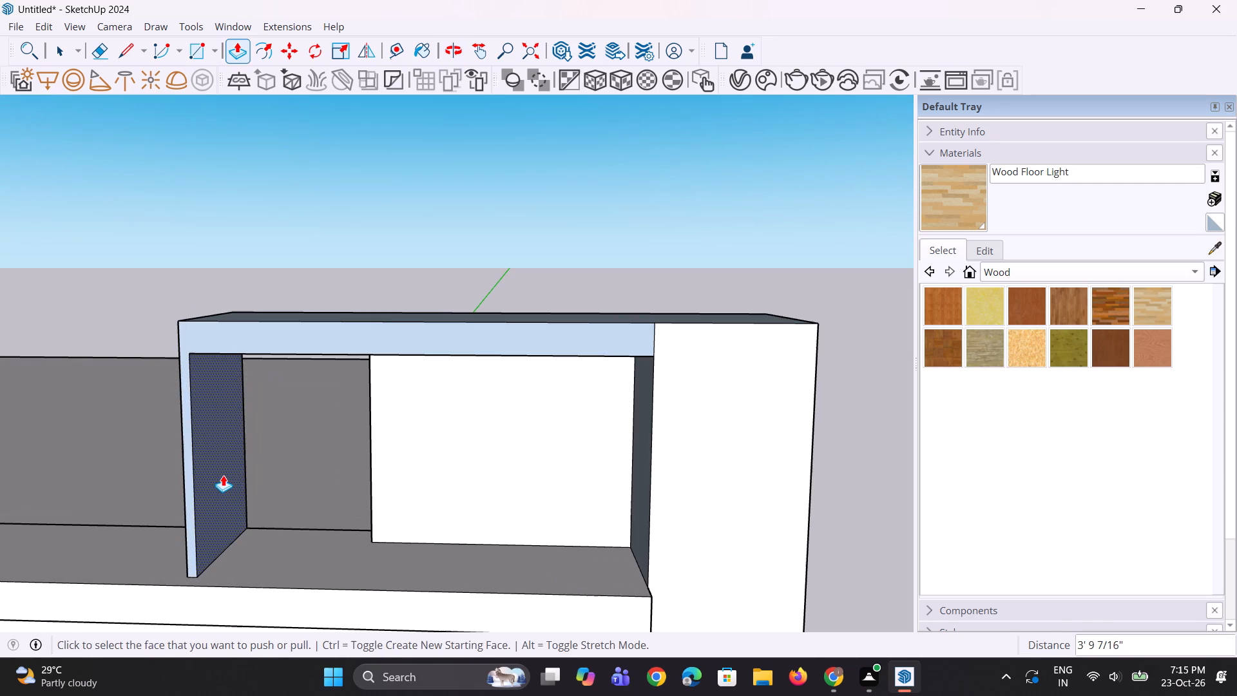
{"action": "left_click", "coordinate": [223, 474]}
{"action": "left_click", "coordinate": [235, 488]}
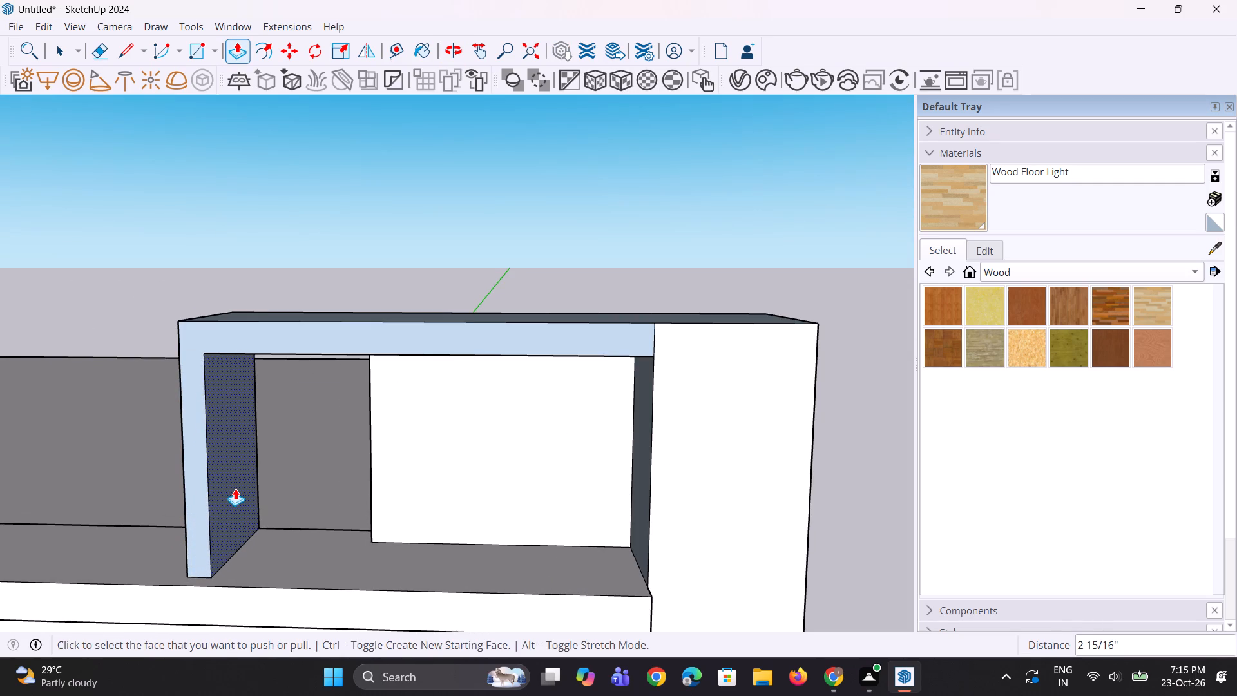
{"action": "scroll", "coordinate": [235, 488], "scroll_direction": "down", "scroll_amount": 5}
{"action": "middle_click_drag", "start_coordinate": [251, 503], "coordinate": [327, 498]}
{"action": "key", "text": "space"}
{"action": "key", "text": "space"}
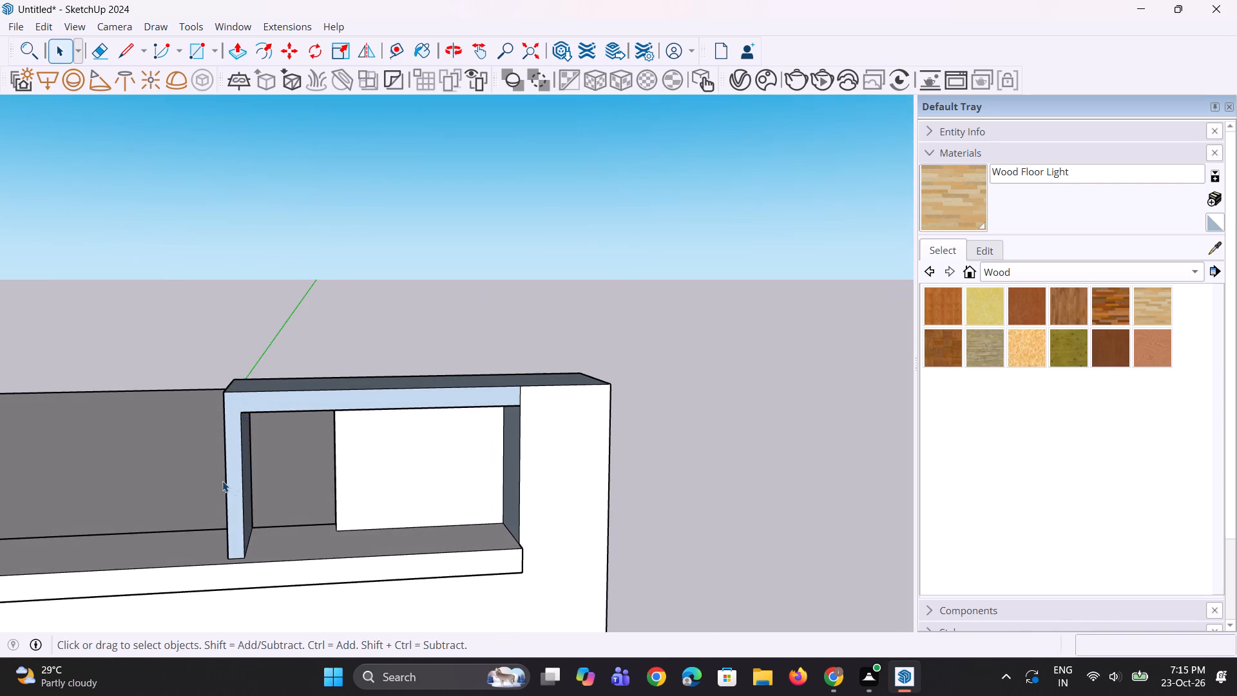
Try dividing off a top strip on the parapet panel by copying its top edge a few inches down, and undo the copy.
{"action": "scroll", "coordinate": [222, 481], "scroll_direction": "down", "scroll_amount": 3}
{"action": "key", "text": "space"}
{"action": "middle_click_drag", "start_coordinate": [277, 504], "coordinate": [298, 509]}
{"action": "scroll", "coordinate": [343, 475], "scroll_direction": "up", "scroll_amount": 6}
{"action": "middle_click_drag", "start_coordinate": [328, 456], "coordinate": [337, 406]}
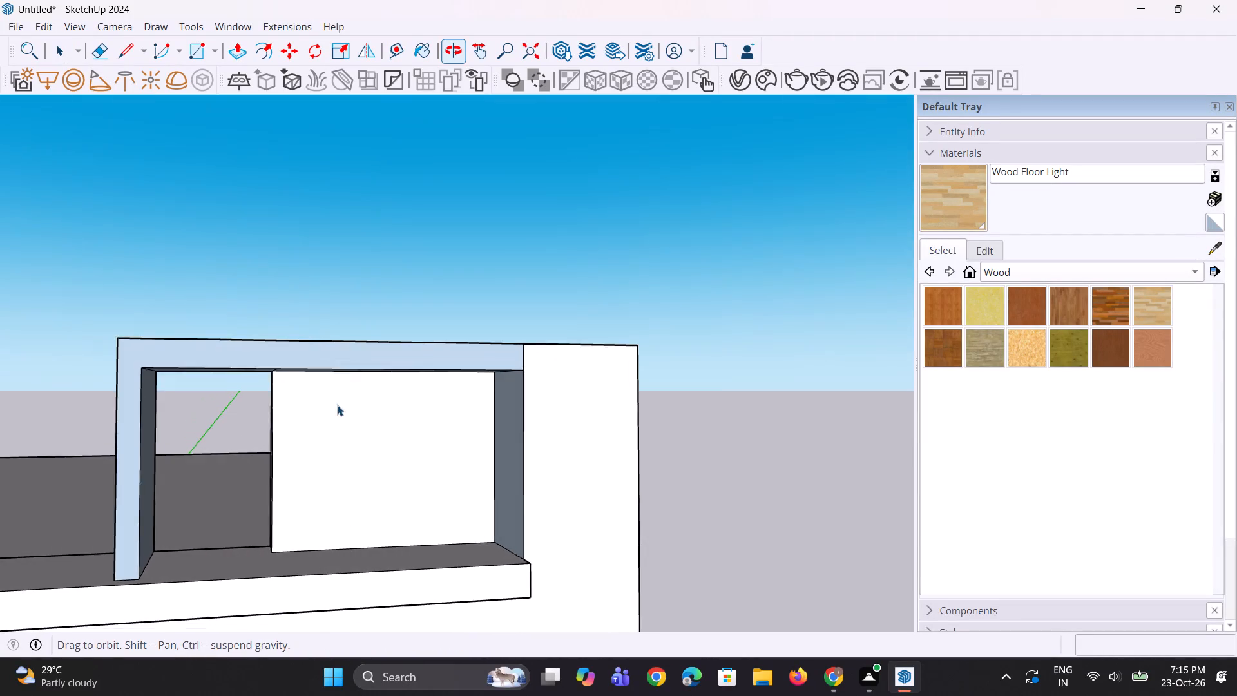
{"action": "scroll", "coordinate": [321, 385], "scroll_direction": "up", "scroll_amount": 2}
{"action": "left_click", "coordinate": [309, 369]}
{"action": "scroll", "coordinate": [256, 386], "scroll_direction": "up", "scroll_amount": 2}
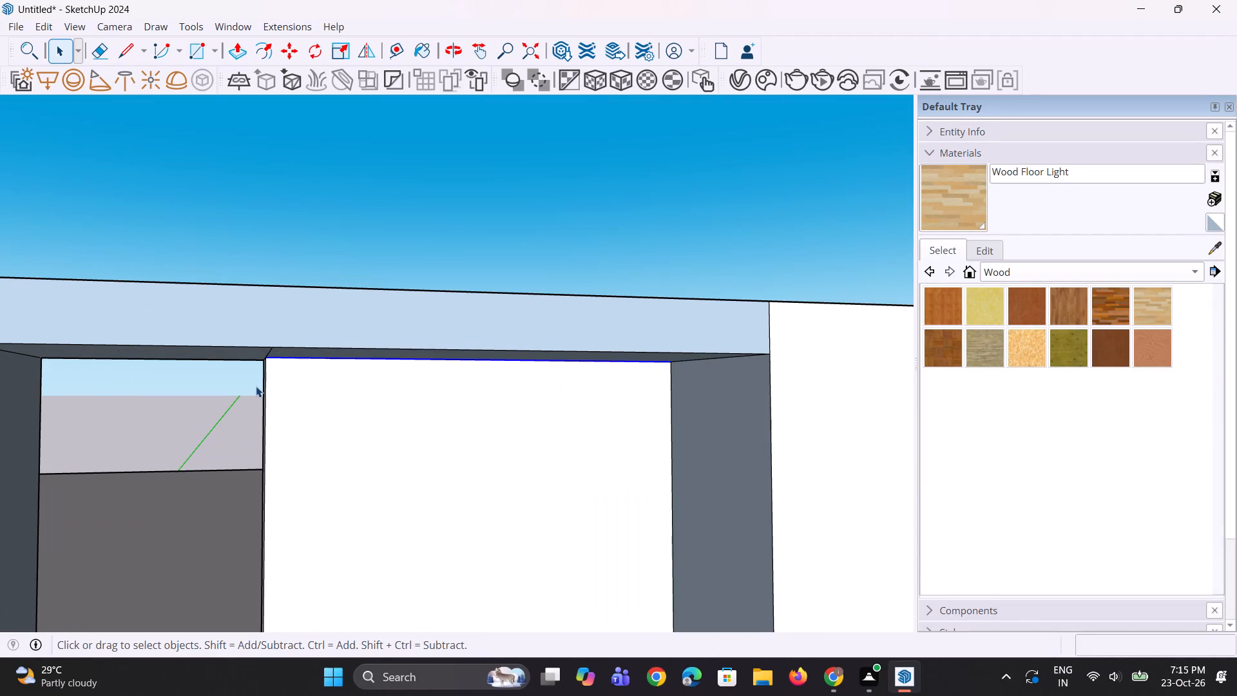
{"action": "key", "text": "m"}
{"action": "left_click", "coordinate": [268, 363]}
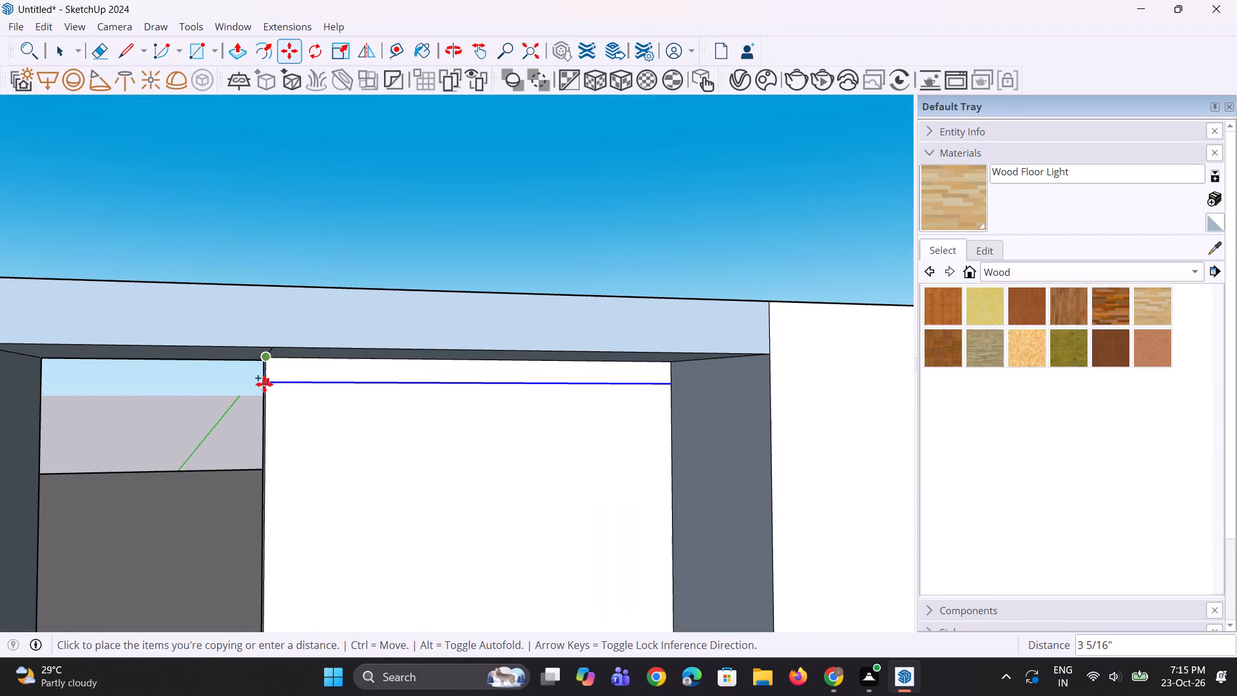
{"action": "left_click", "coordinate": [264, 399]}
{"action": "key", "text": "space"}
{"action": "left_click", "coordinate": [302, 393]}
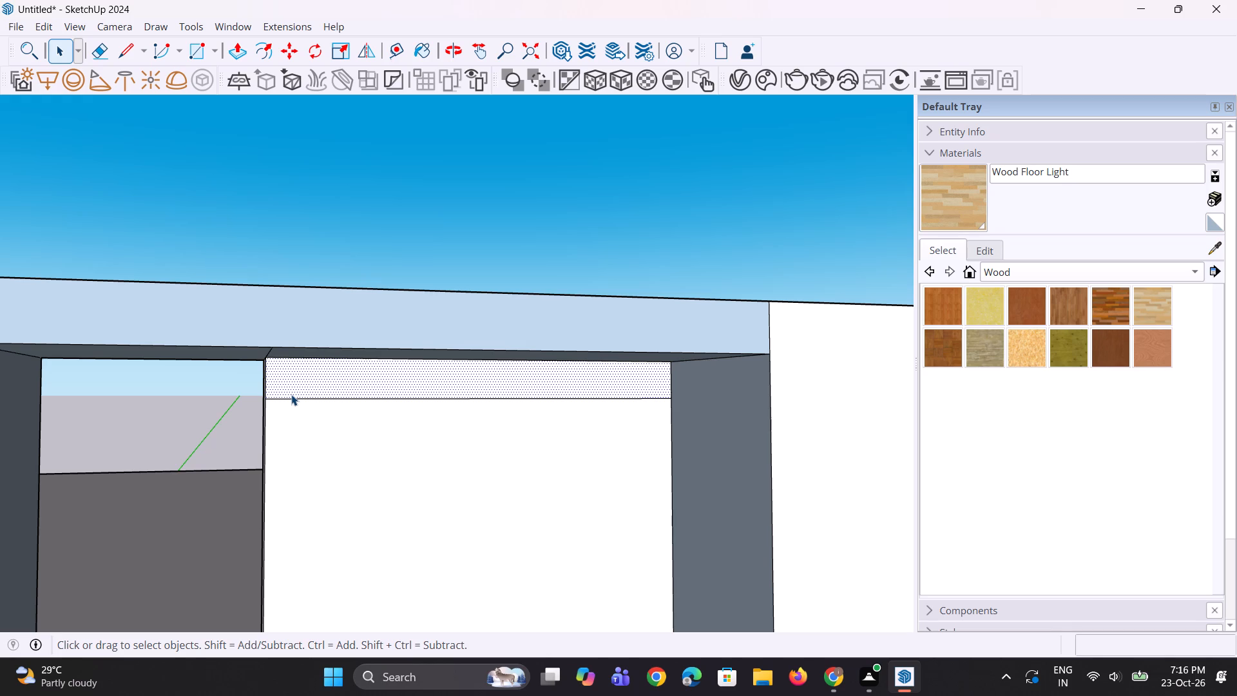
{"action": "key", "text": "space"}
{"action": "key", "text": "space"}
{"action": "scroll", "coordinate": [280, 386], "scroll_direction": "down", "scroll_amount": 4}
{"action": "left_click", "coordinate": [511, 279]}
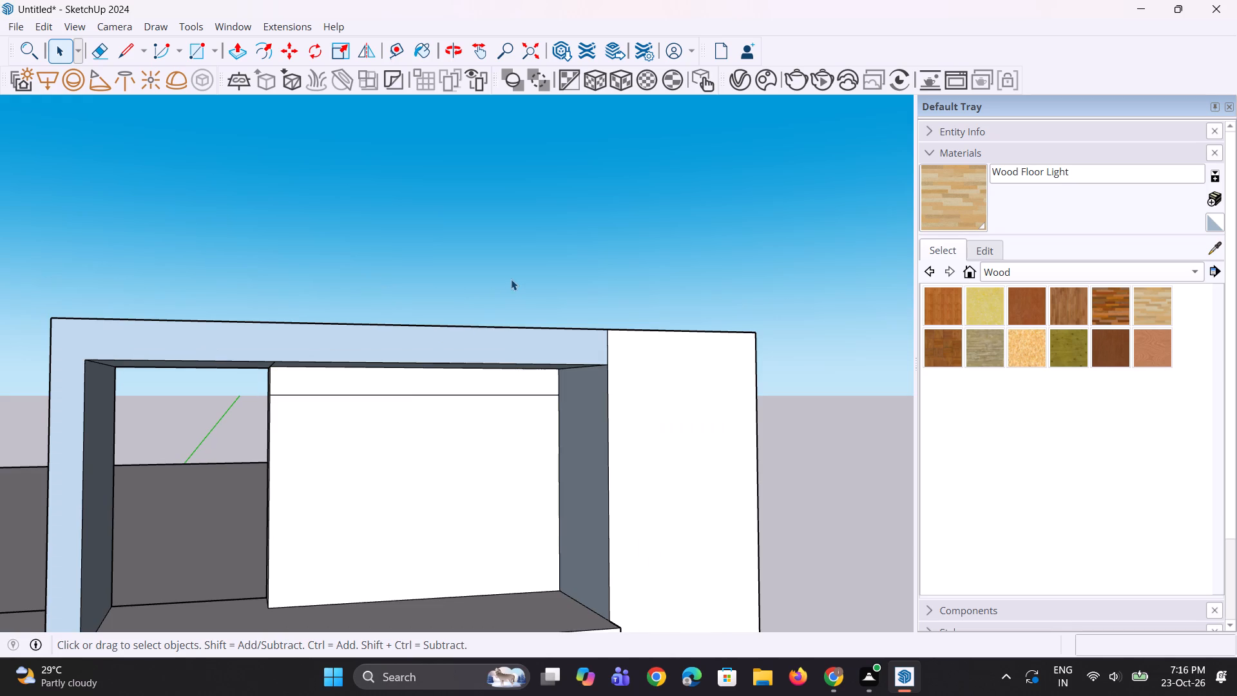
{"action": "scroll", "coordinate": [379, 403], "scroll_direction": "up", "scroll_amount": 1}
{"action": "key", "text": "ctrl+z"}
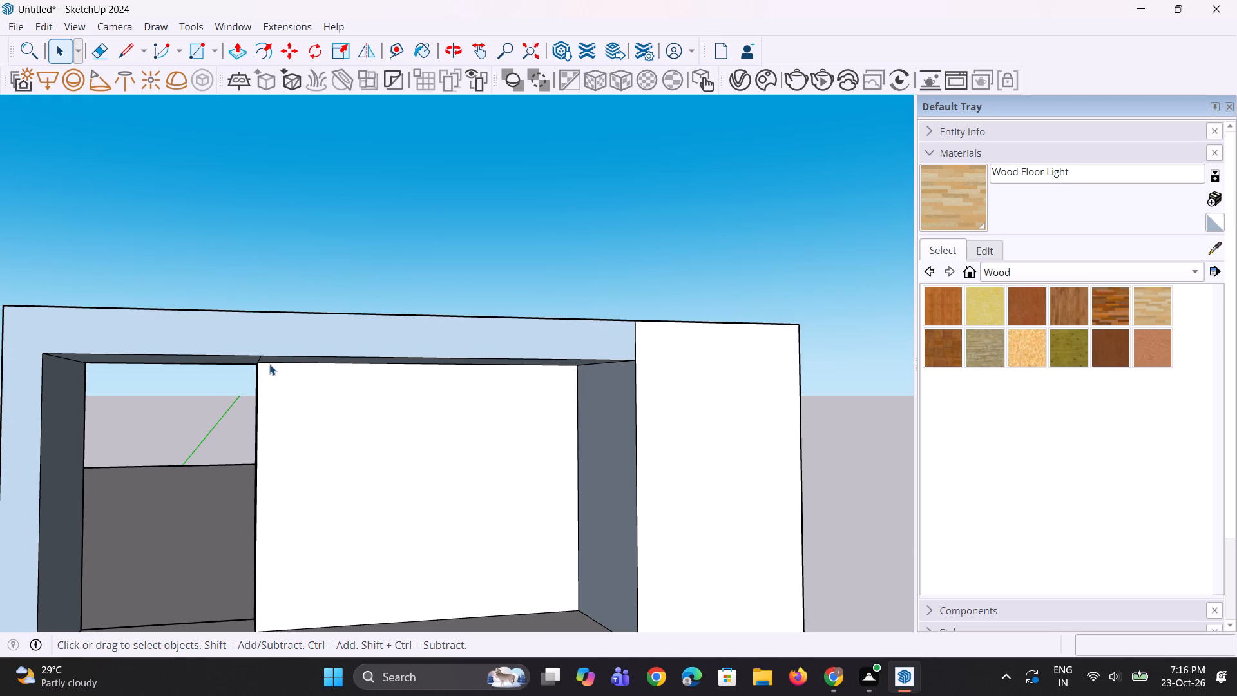
Copy the parapet panel's top edge down to its bottom edge and divide the copies to form six equal horizontal strips.
{"action": "left_click", "coordinate": [269, 364]}
{"action": "key", "text": "m"}
{"action": "left_click", "coordinate": [266, 364]}
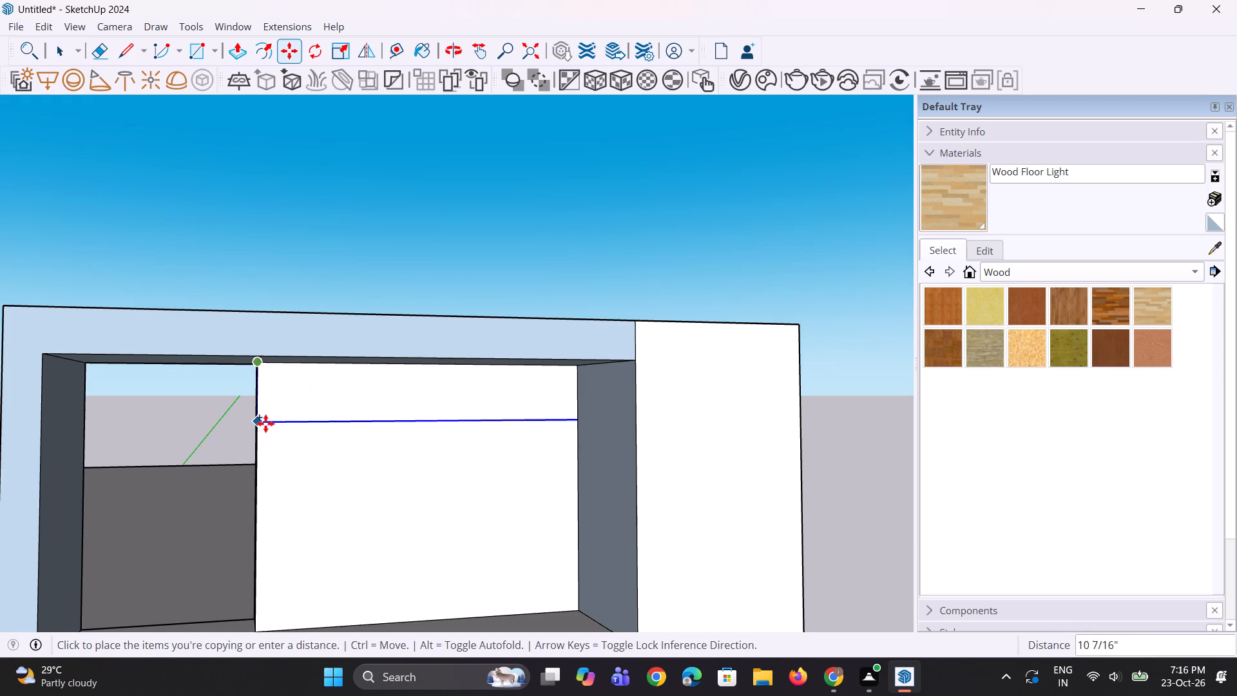
{"action": "scroll", "coordinate": [266, 424], "scroll_direction": "down", "scroll_amount": 2}
{"action": "left_click", "coordinate": [262, 600]}
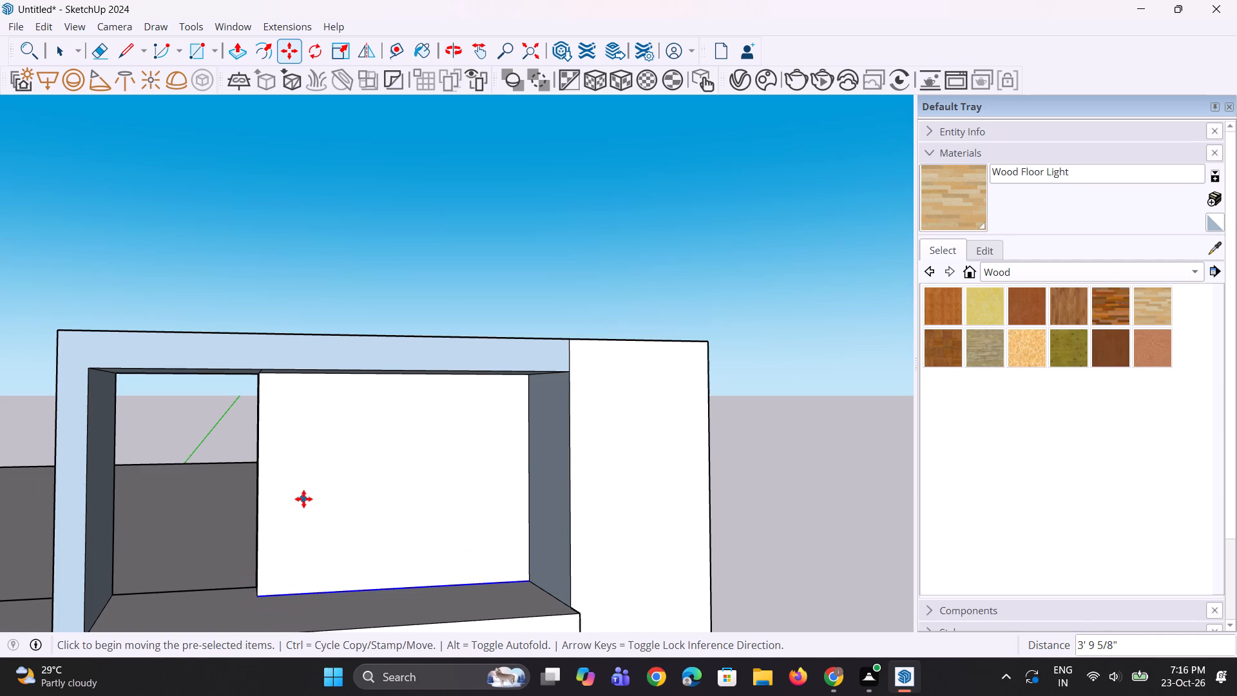
{"action": "key", "text": "asterisk"}
{"action": "key", "text": "BackSpace"}
{"action": "key", "text": "slash"}
{"action": "key", "text": "6"}
{"action": "key", "text": "Return"}
{"action": "key", "text": "space"}
{"action": "key", "text": "space"}
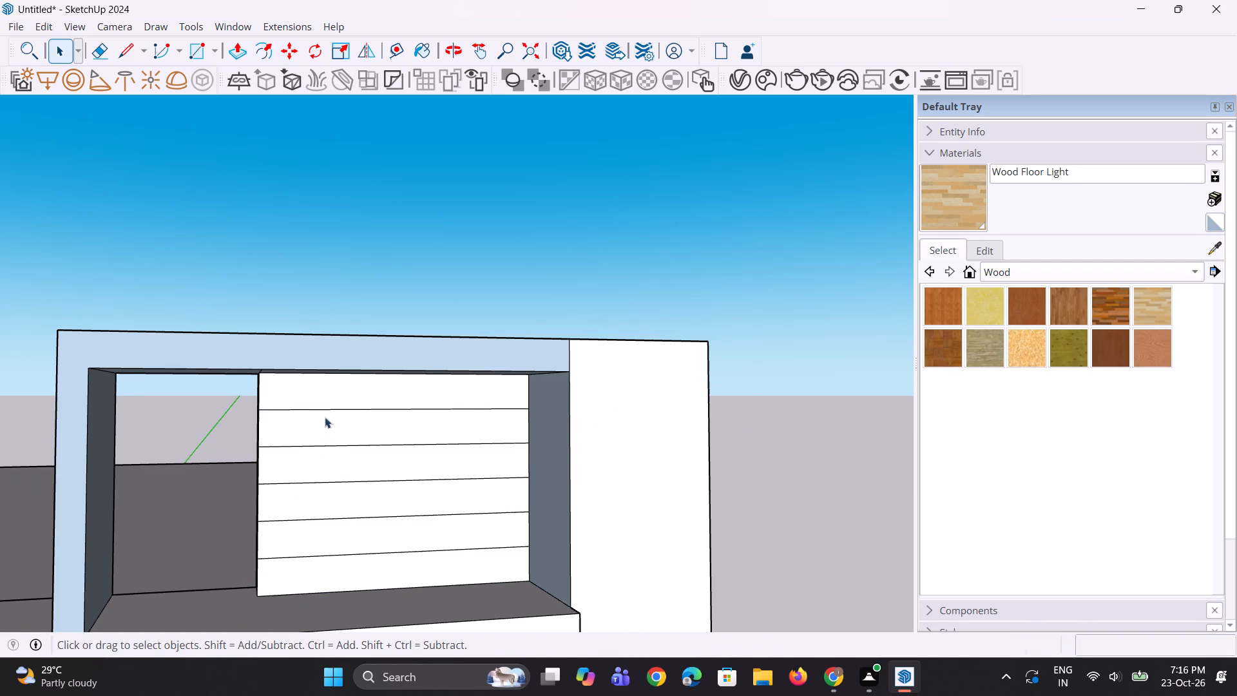
Copy all five dividing lines on the parapet panel 0.5" downward to outline narrow groove strips.
{"action": "scroll", "coordinate": [327, 401], "scroll_direction": "up", "scroll_amount": 1}
{"action": "left_click", "coordinate": [325, 412]}
{"action": "scroll", "coordinate": [275, 455], "scroll_direction": "up", "scroll_amount": 2}
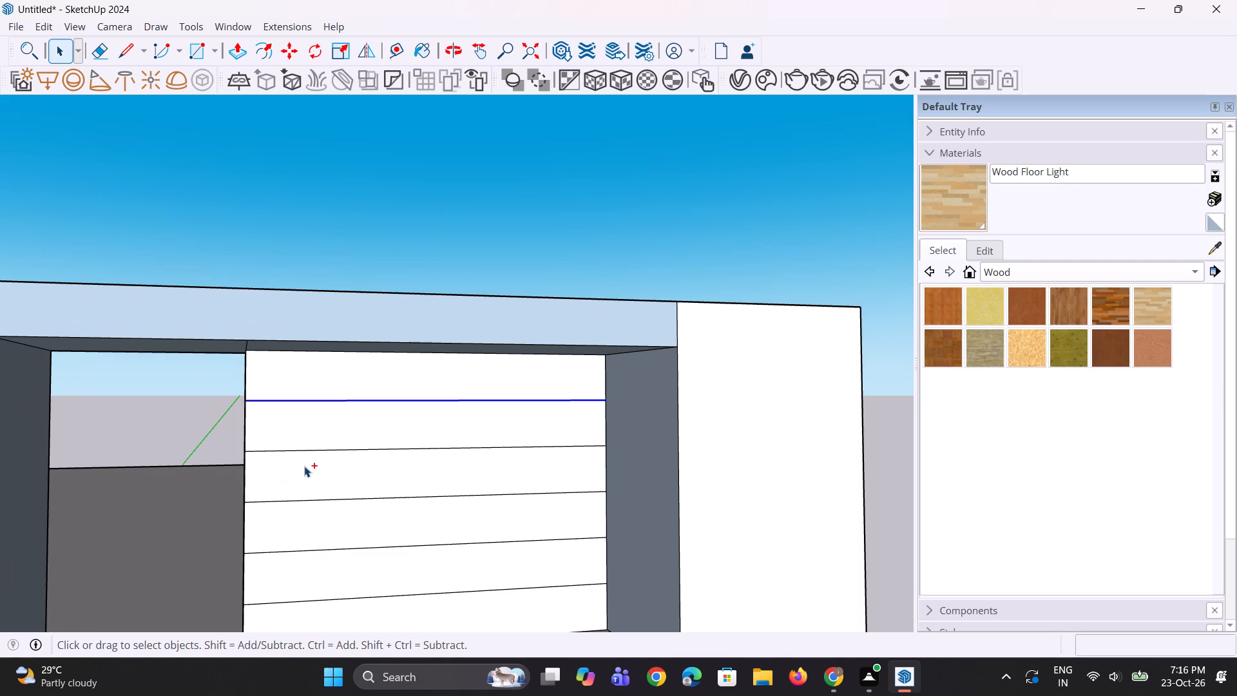
{"action": "left_click", "coordinate": [315, 453], "text": "ctrl"}
{"action": "left_click", "coordinate": [319, 451]}
{"action": "scroll", "coordinate": [336, 428], "scroll_direction": "up", "scroll_amount": 3}
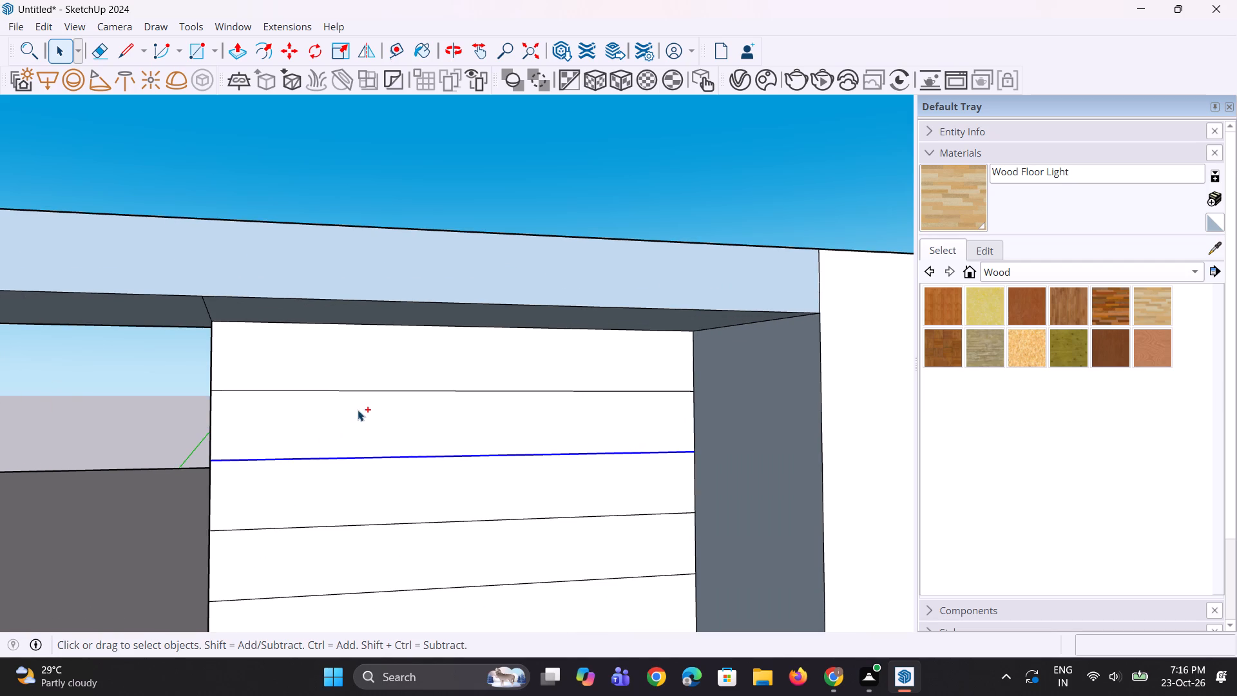
{"action": "left_click", "coordinate": [395, 392], "text": "ctrl"}
{"action": "scroll", "coordinate": [395, 392], "scroll_direction": "down", "scroll_amount": 4}
{"action": "scroll", "coordinate": [231, 493], "scroll_direction": "up", "scroll_amount": 3}
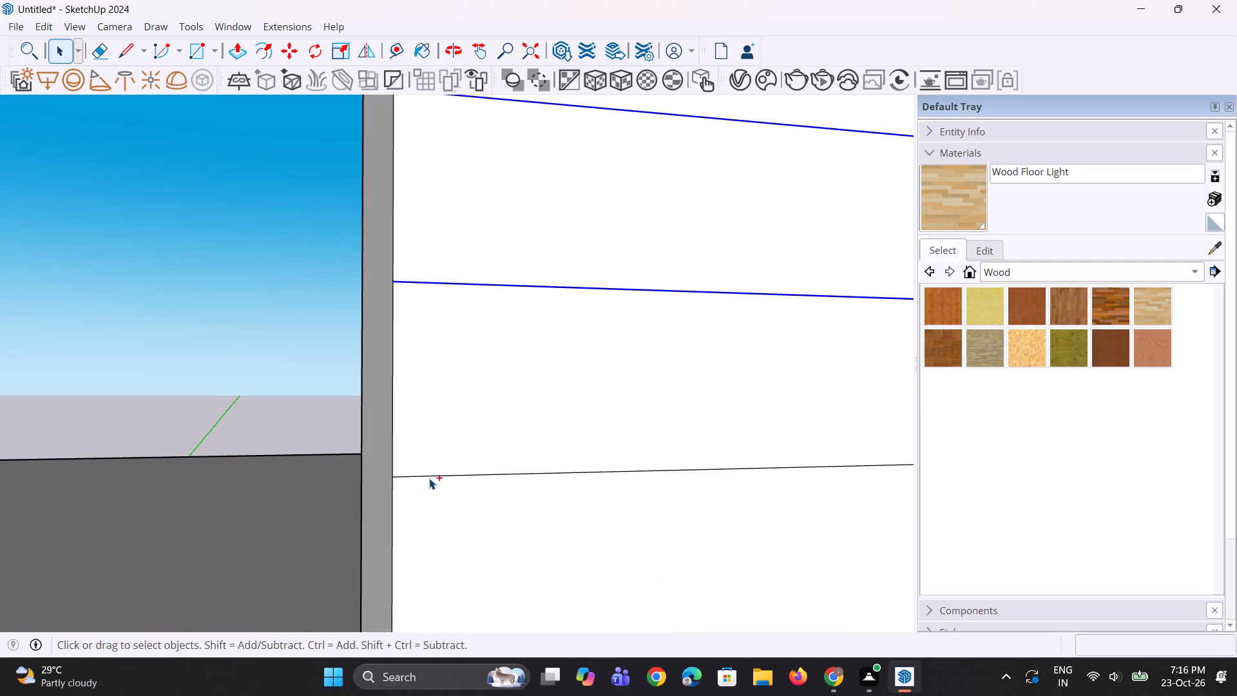
{"action": "left_click", "coordinate": [434, 476], "text": "ctrl"}
{"action": "scroll", "coordinate": [329, 454], "scroll_direction": "down", "scroll_amount": 5}
{"action": "scroll", "coordinate": [345, 483], "scroll_direction": "up", "scroll_amount": 9}
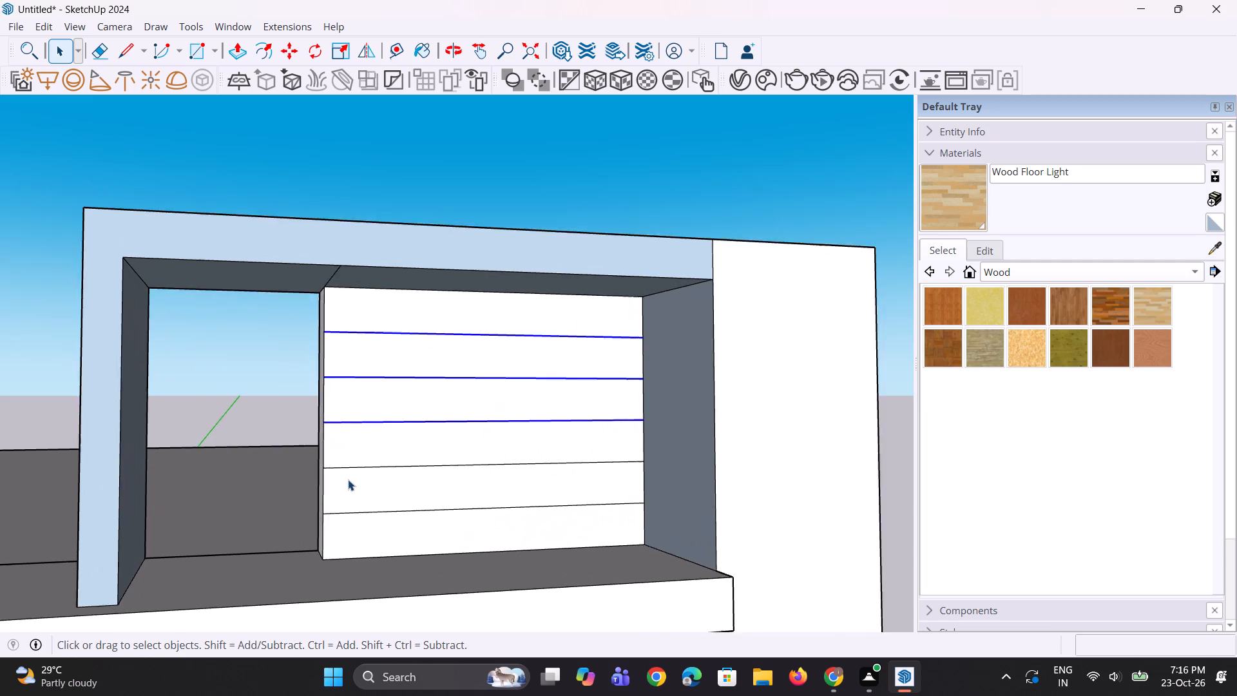
{"action": "scroll", "coordinate": [348, 479], "scroll_direction": "up", "scroll_amount": 1}
{"action": "left_click", "coordinate": [362, 465], "text": "ctrl"}
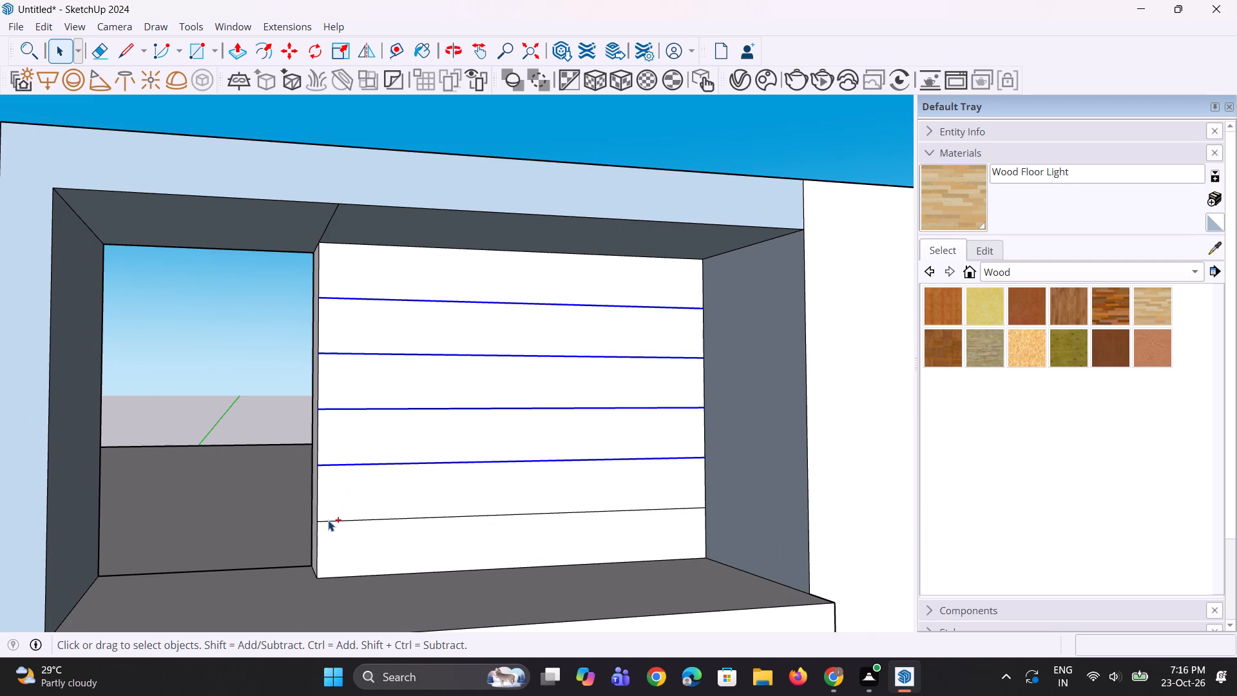
{"action": "left_click", "coordinate": [328, 521], "text": "ctrl"}
{"action": "key", "text": "m"}
{"action": "scroll", "coordinate": [292, 523], "scroll_direction": "up", "scroll_amount": 3, "text": "ctrl"}
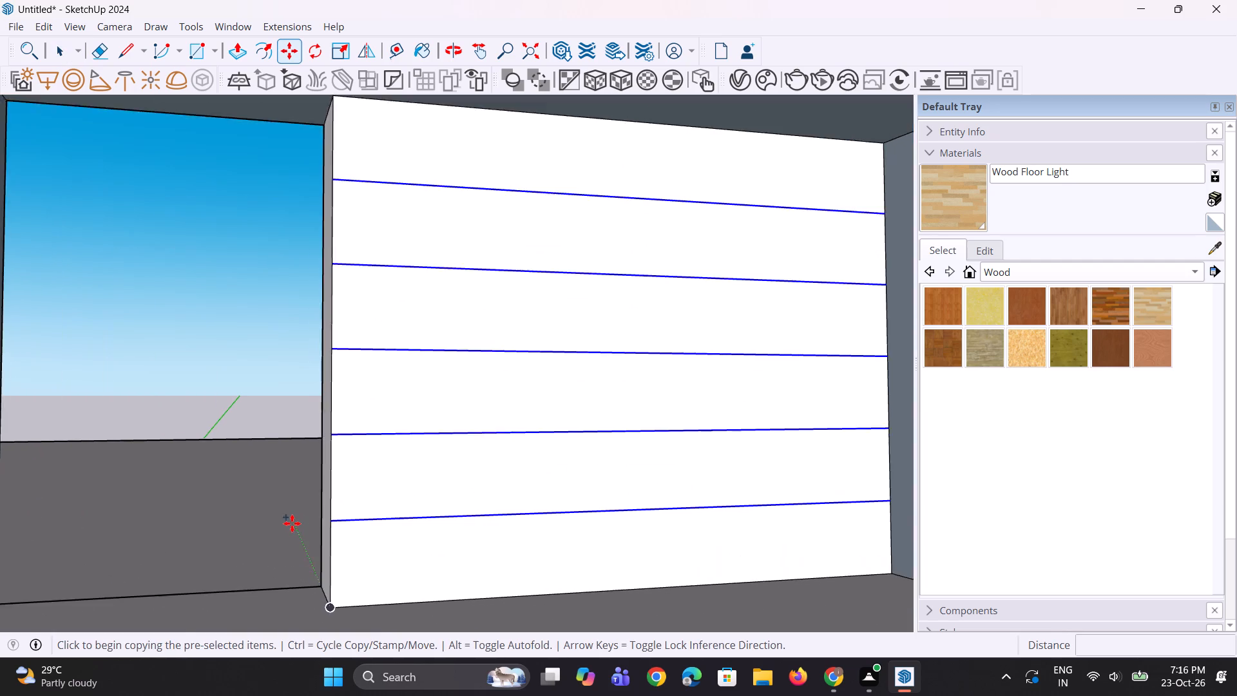
{"action": "left_click", "coordinate": [352, 521]}
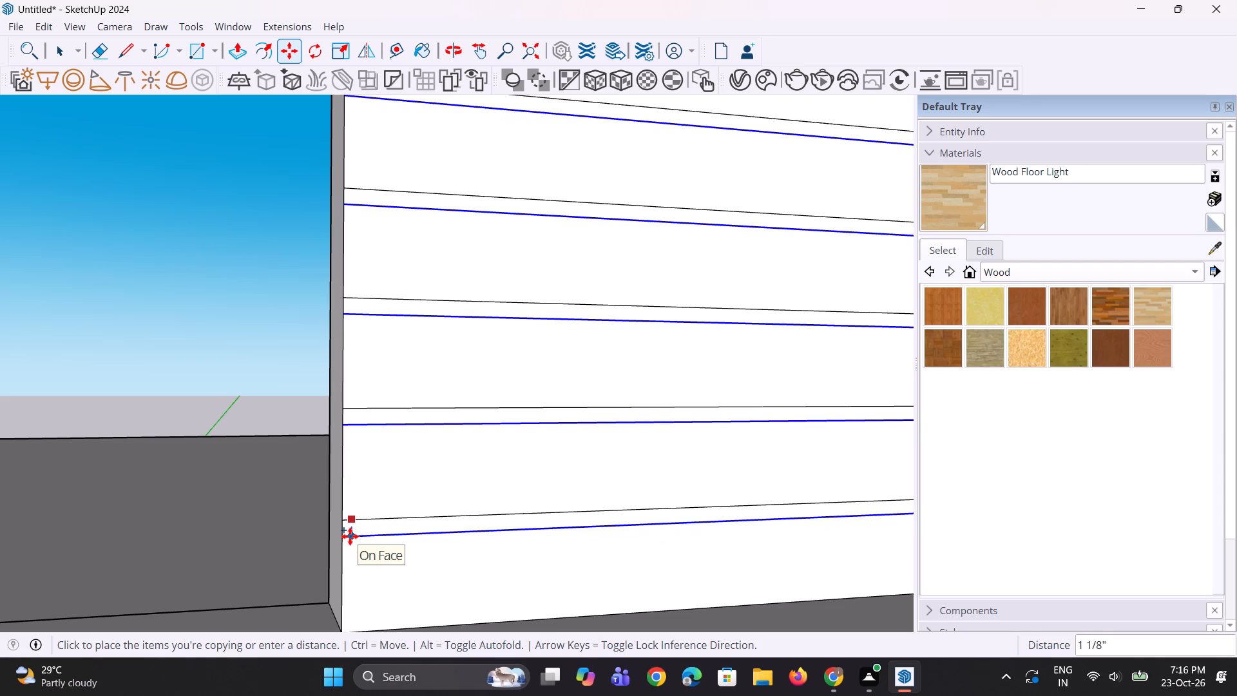
{"action": "type", "text": "0.5\""}
{"action": "key", "text": "Return"}
{"action": "middle_click_drag", "start_coordinate": [343, 541], "coordinate": [334, 542]}
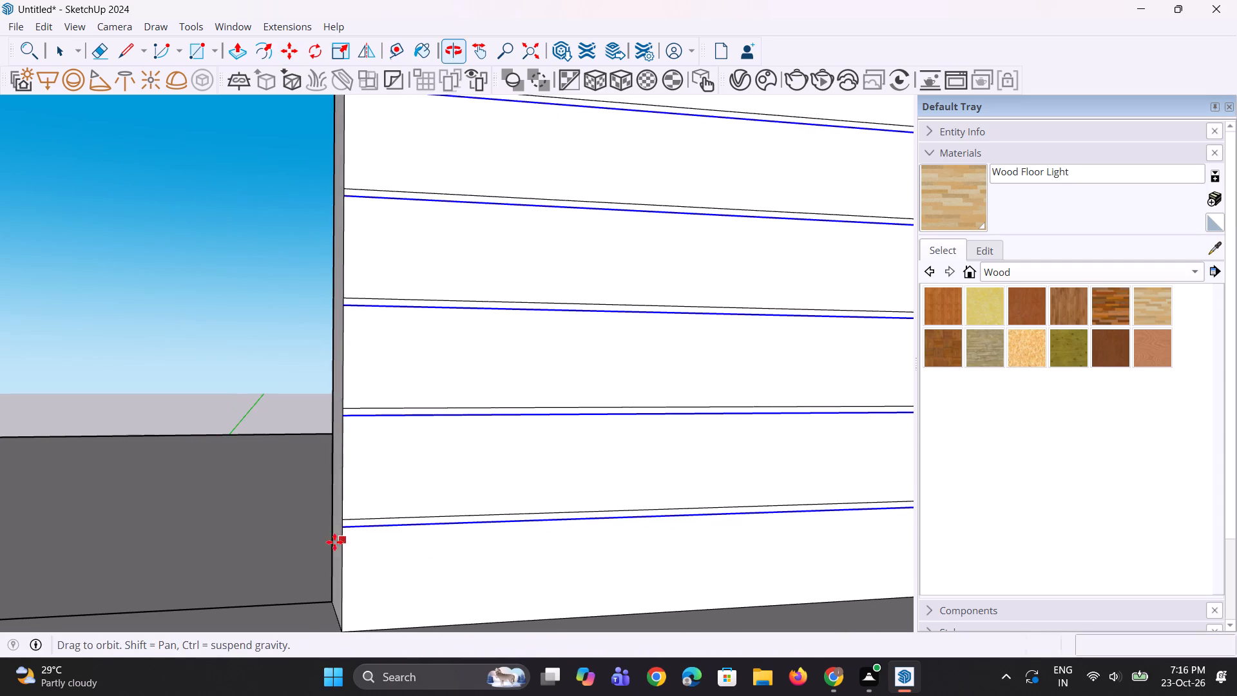
{"action": "key", "text": "space"}
{"action": "key", "text": "space"}
{"action": "scroll", "coordinate": [290, 550], "scroll_direction": "down", "scroll_amount": 9}
{"action": "key", "text": "space"}
{"action": "key", "text": "space"}
{"action": "scroll", "coordinate": [365, 407], "scroll_direction": "up", "scroll_amount": 5}
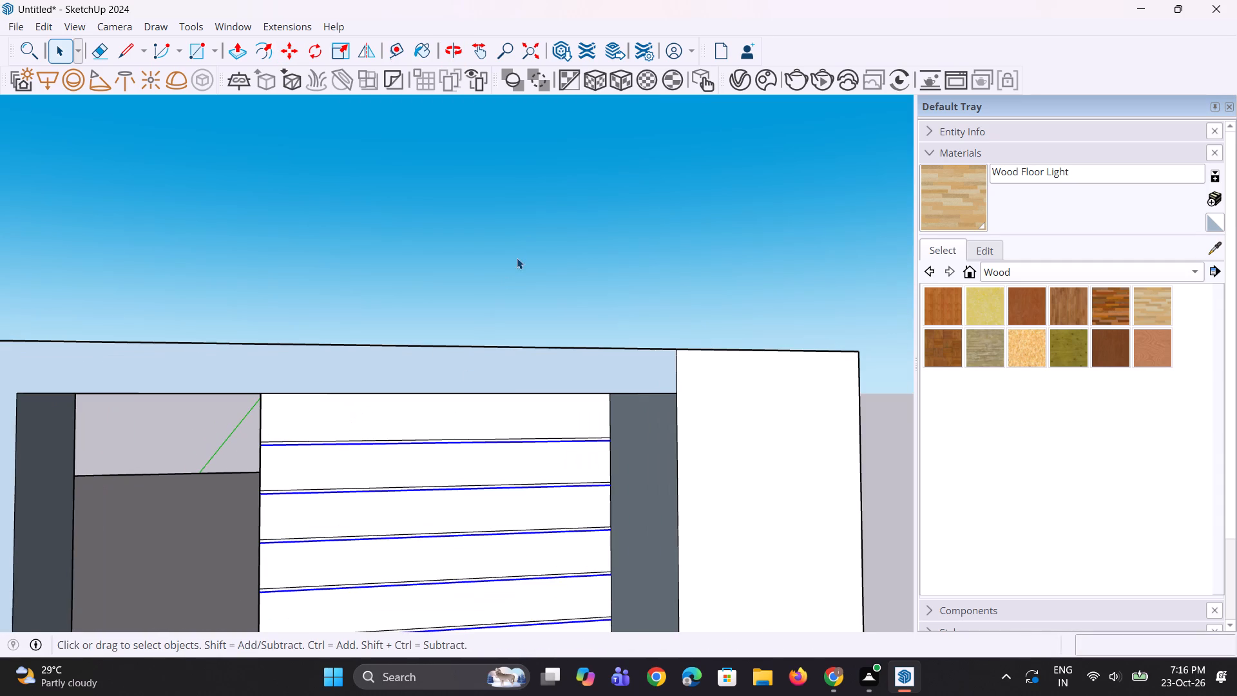
{"action": "left_click", "coordinate": [517, 256]}
Push/Pull the uppermost narrow groove strip 0.5" into the parapet panel.
{"action": "scroll", "coordinate": [475, 440], "scroll_direction": "up", "scroll_amount": 2}
{"action": "scroll", "coordinate": [404, 442], "scroll_direction": "up", "scroll_amount": 2}
{"action": "key", "text": "p"}
{"action": "left_click", "coordinate": [365, 443]}
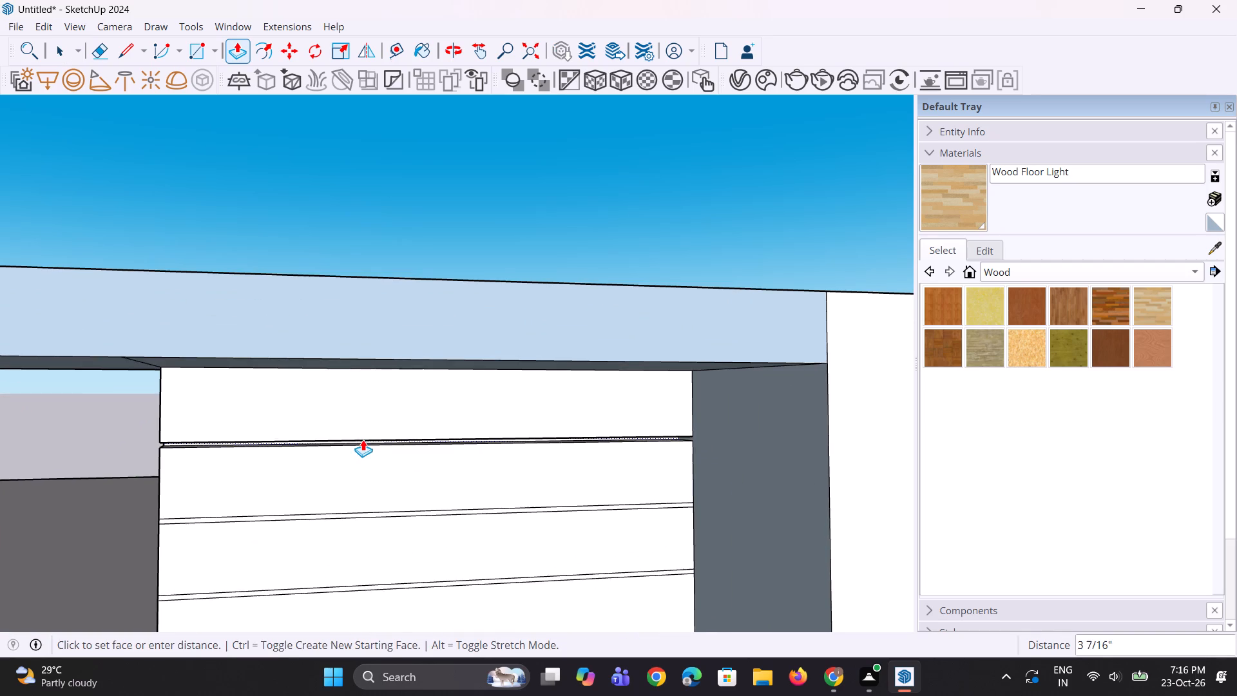
{"action": "type", "text": "0.5\""}
{"action": "key", "text": "Return"}
Repeat the 0.5" Push/Pull recess on the four remaining narrow groove strips of the parapet panel.
{"action": "scroll", "coordinate": [244, 469], "scroll_direction": "up", "scroll_amount": 2}
{"action": "double_click", "coordinate": [235, 533]}
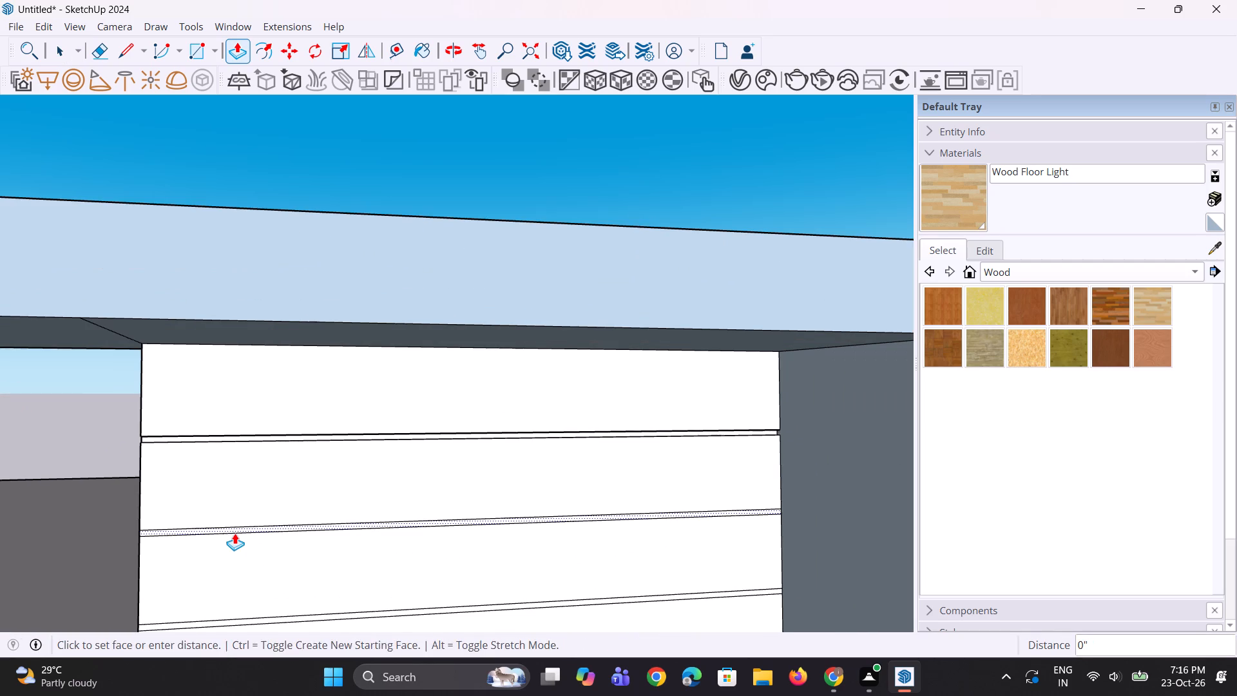
{"action": "scroll", "coordinate": [398, 414], "scroll_direction": "down", "scroll_amount": 5}
{"action": "scroll", "coordinate": [292, 573], "scroll_direction": "up", "scroll_amount": 6}
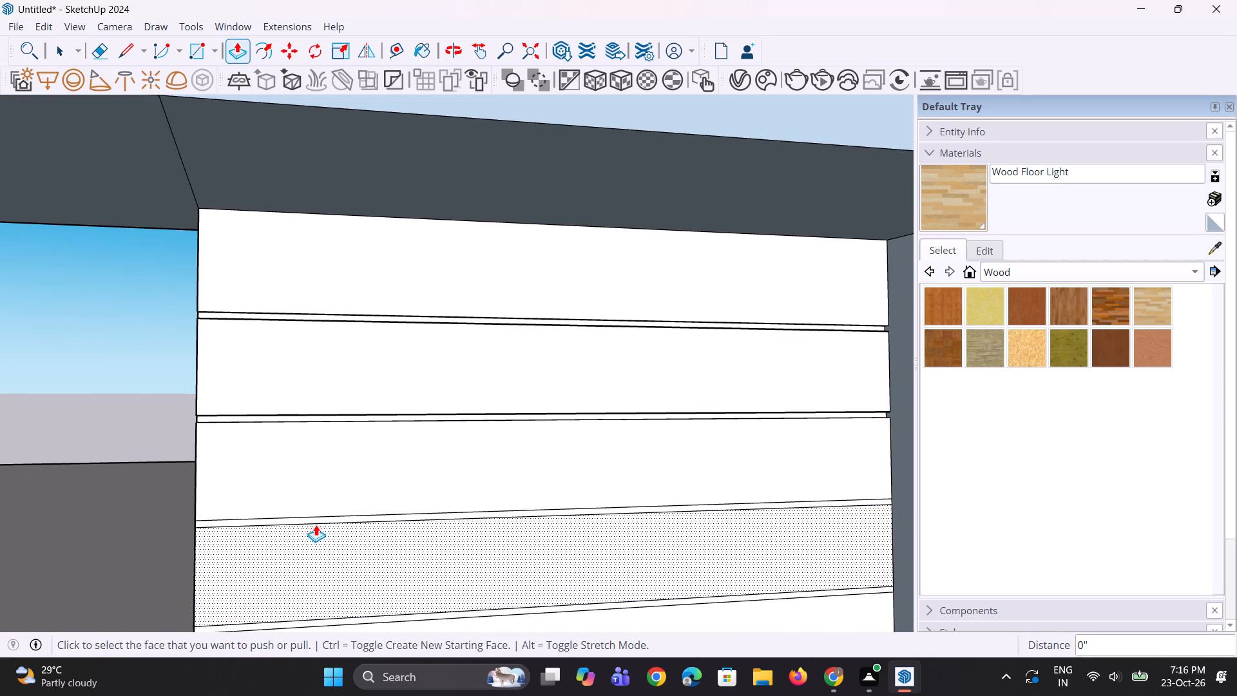
{"action": "left_click", "coordinate": [321, 519]}
{"action": "left_click", "coordinate": [321, 519]}
{"action": "scroll", "coordinate": [328, 508], "scroll_direction": "down", "scroll_amount": 5}
{"action": "scroll", "coordinate": [295, 571], "scroll_direction": "up", "scroll_amount": 2}
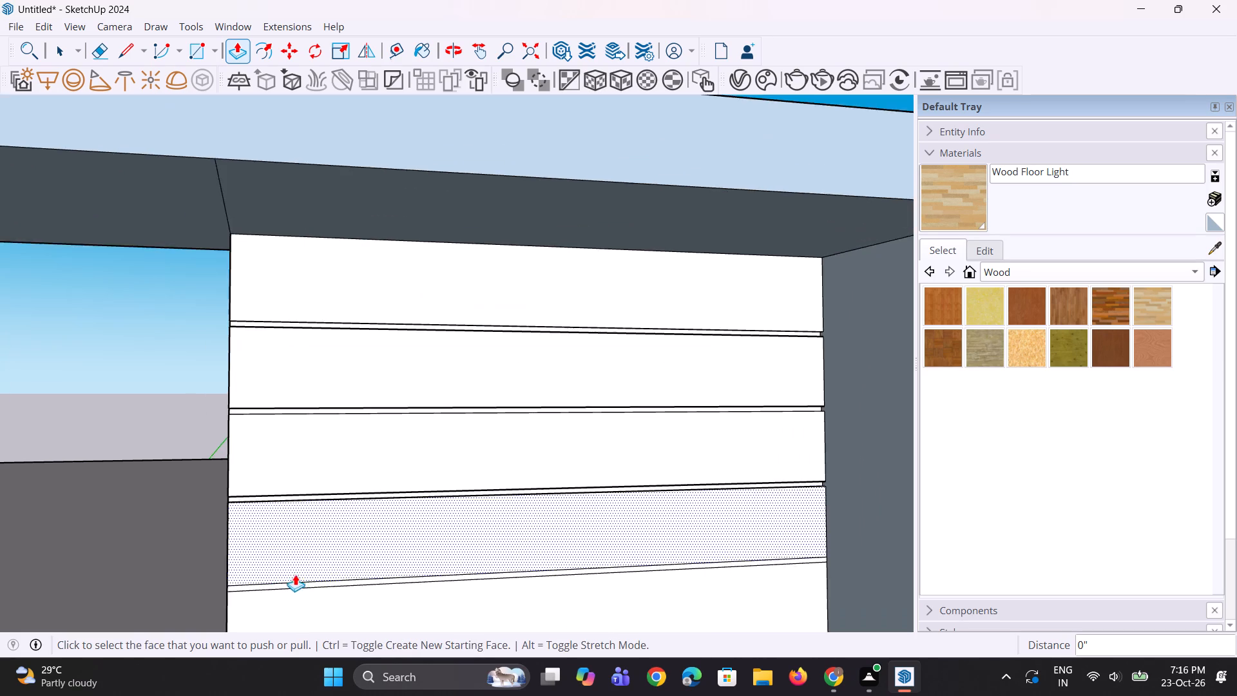
{"action": "scroll", "coordinate": [295, 574], "scroll_direction": "up", "scroll_amount": 4}
{"action": "double_click", "coordinate": [298, 589]}
{"action": "scroll", "coordinate": [366, 492], "scroll_direction": "down", "scroll_amount": 11}
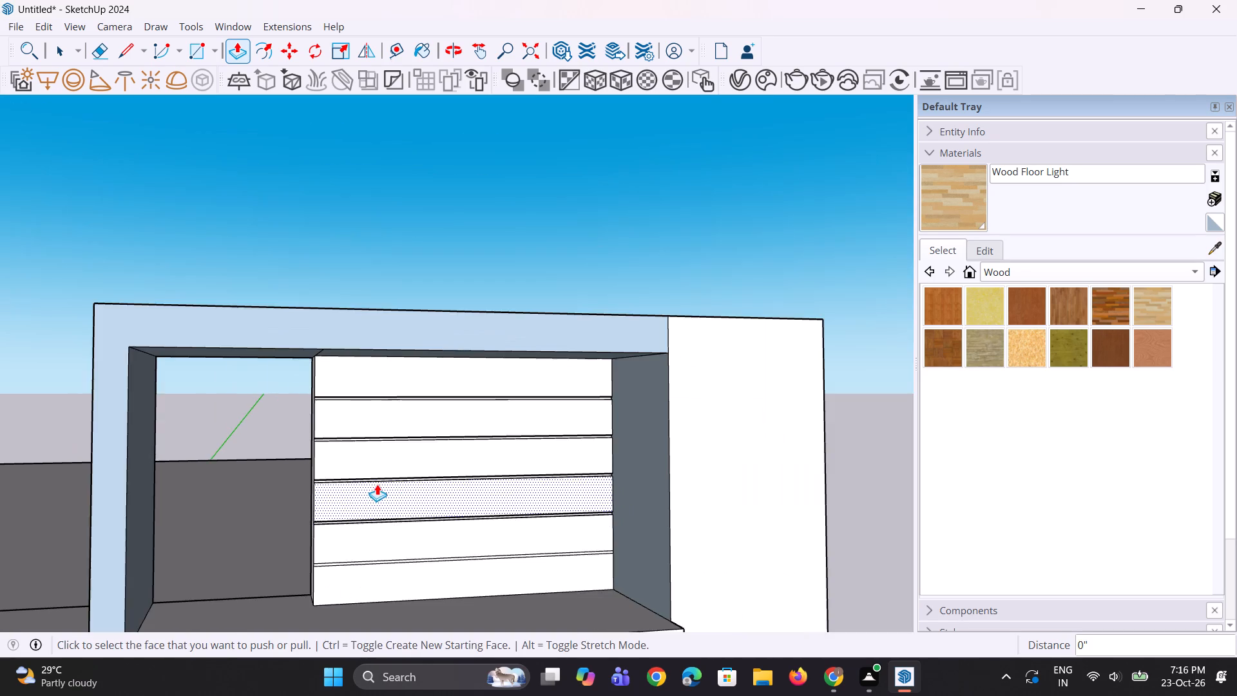
{"action": "scroll", "coordinate": [332, 586], "scroll_direction": "up", "scroll_amount": 11}
{"action": "double_click", "coordinate": [346, 543]}
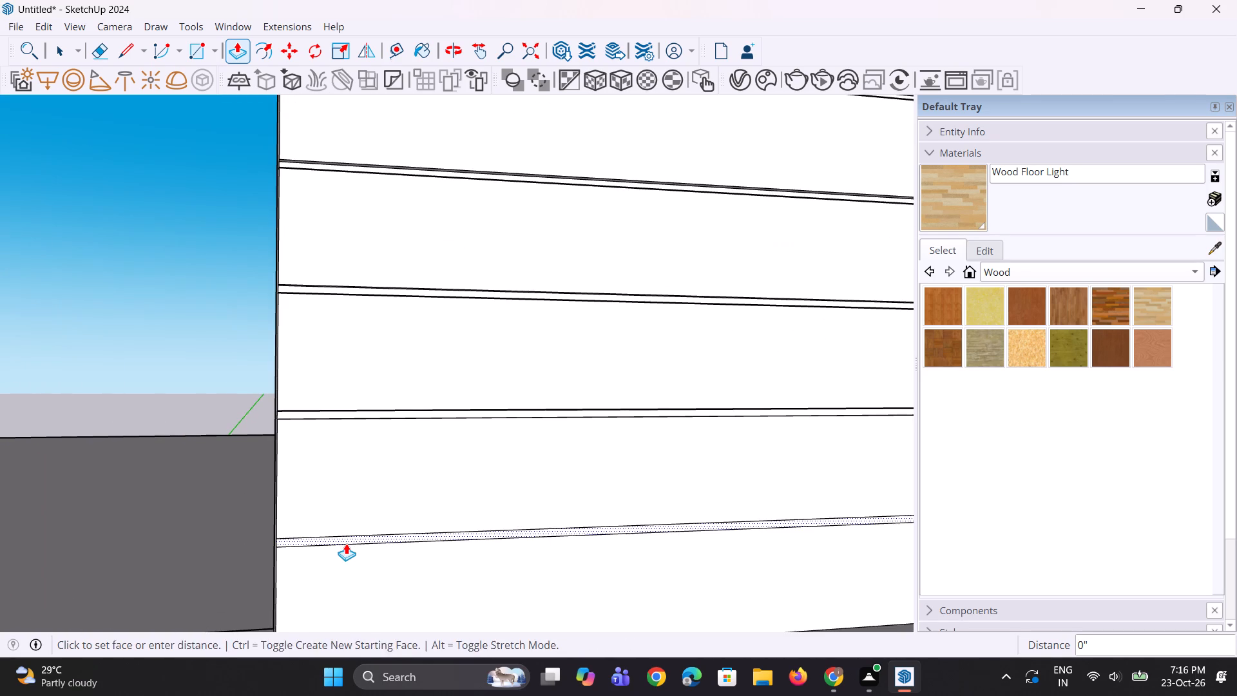
{"action": "scroll", "coordinate": [305, 544], "scroll_direction": "down", "scroll_amount": 11}
{"action": "middle_click_drag", "start_coordinate": [302, 532], "coordinate": [309, 566]}
{"action": "scroll", "coordinate": [309, 527], "scroll_direction": "down", "scroll_amount": 5}
{"action": "key", "text": "space"}
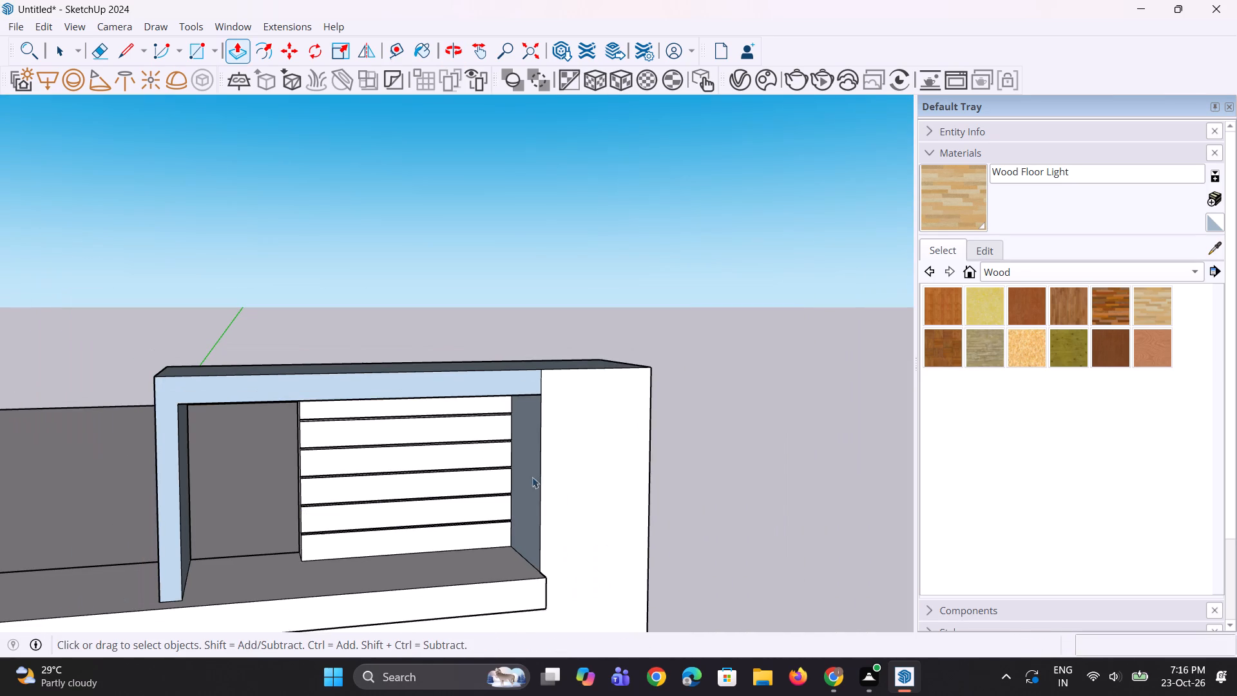
{"action": "key", "text": "space"}
{"action": "left_click", "coordinate": [744, 446]}
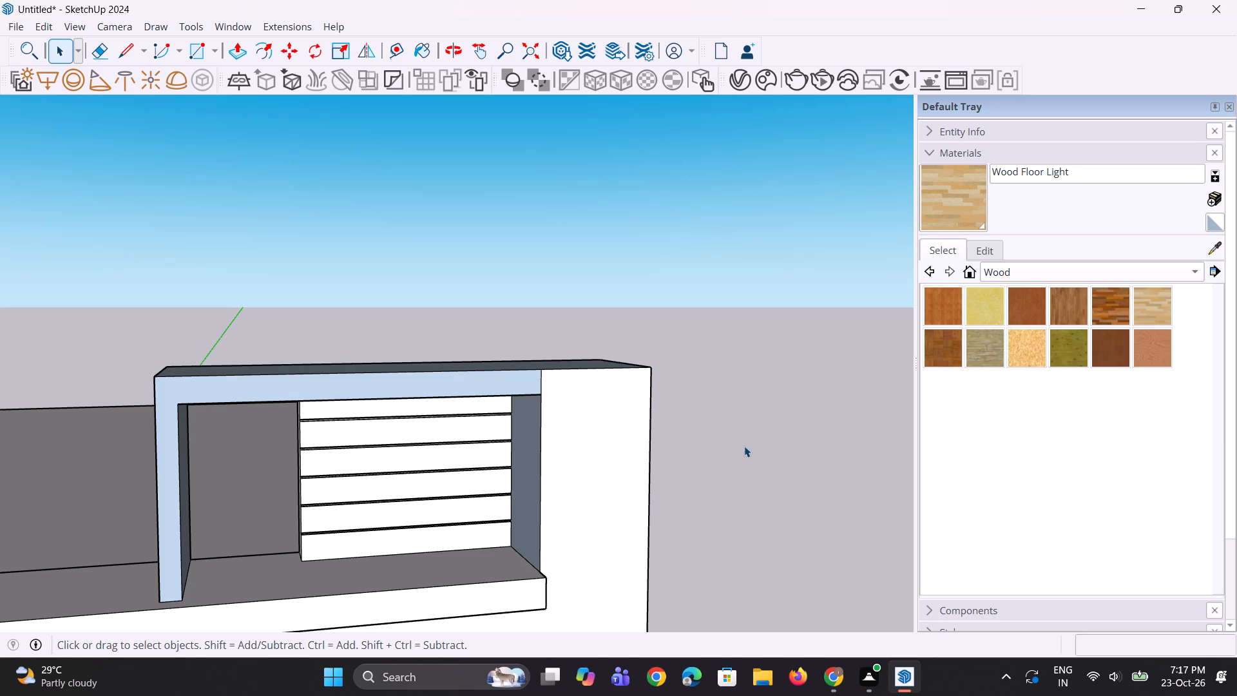
Widen the frame by pulling its free end face outward and pushing the leg's inner face 1' 2 11/16" the same way.
{"action": "middle_click_drag", "start_coordinate": [314, 502], "coordinate": [372, 496]}
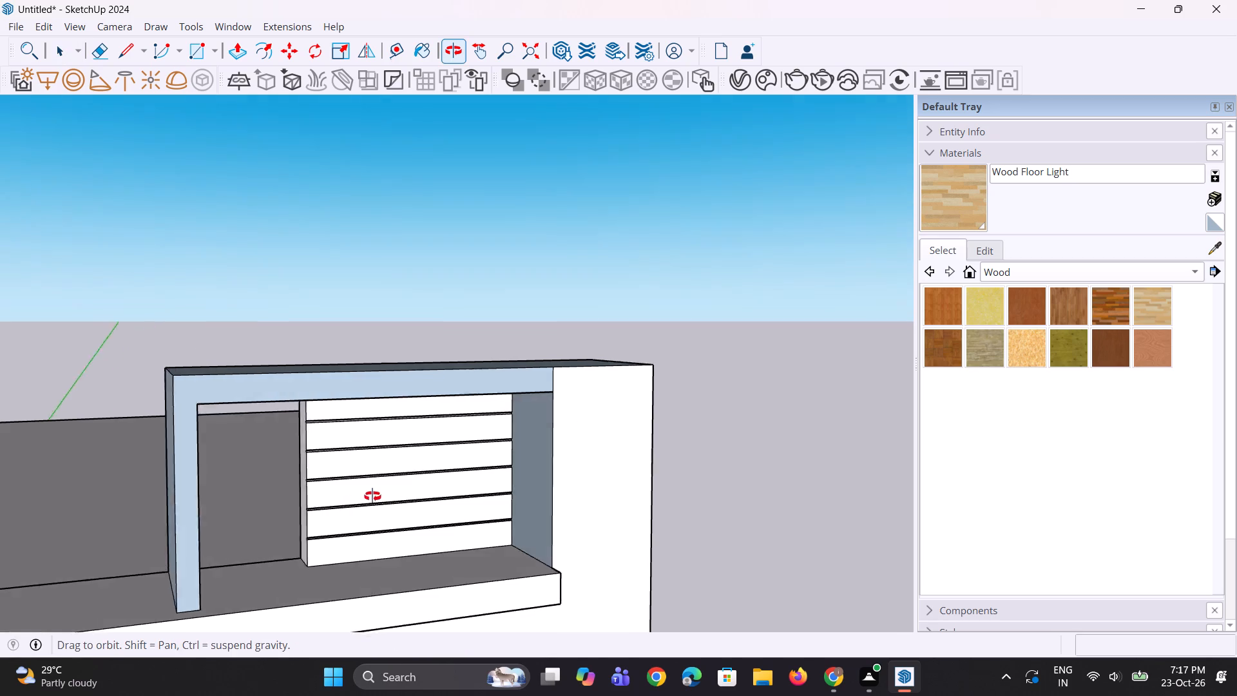
{"action": "middle_click_drag", "start_coordinate": [372, 496], "coordinate": [471, 545]}
{"action": "left_click_drag", "start_coordinate": [327, 542], "coordinate": [316, 541]}
{"action": "key", "text": "p"}
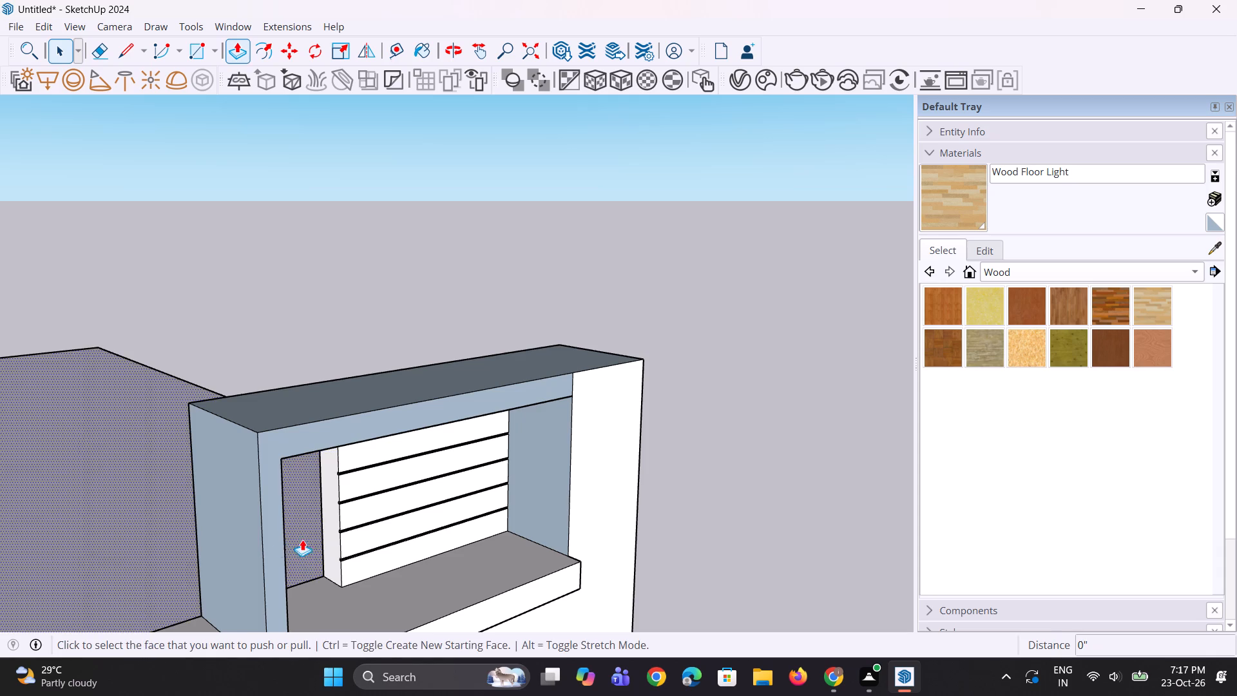
{"action": "left_click", "coordinate": [245, 541]}
{"action": "left_click", "coordinate": [175, 559]}
{"action": "middle_click_drag", "start_coordinate": [401, 464], "coordinate": [202, 485]}
{"action": "left_click", "coordinate": [198, 487]}
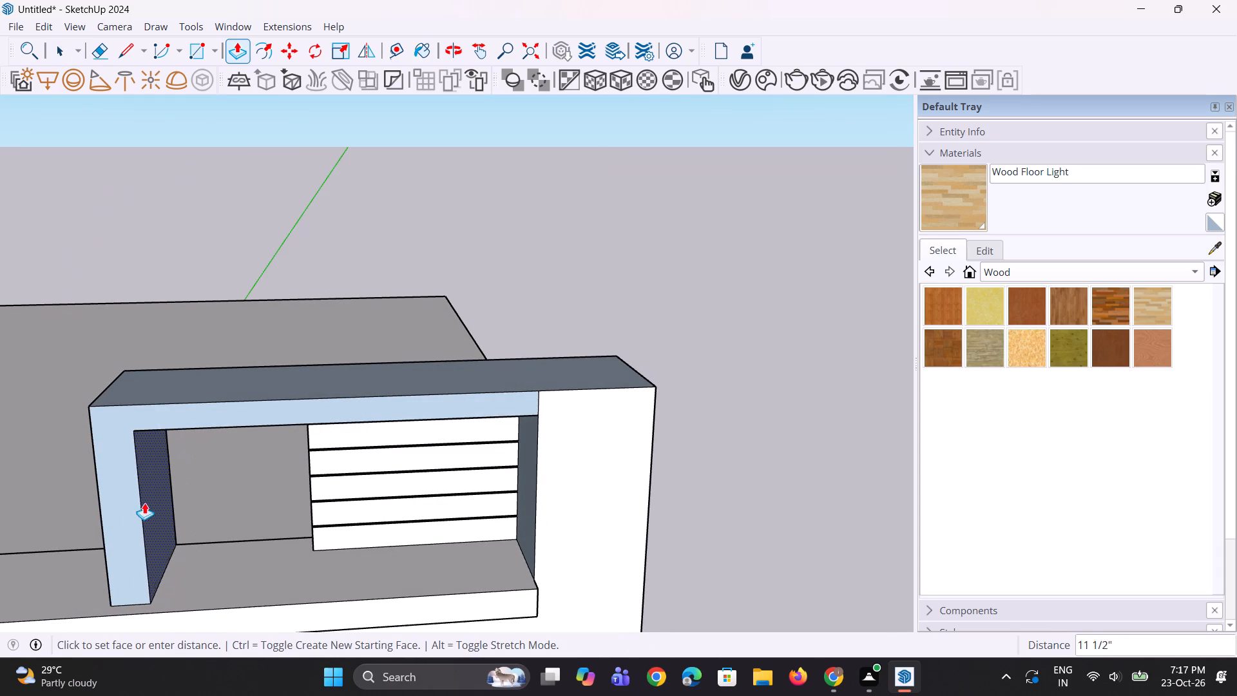
{"action": "left_click", "coordinate": [140, 518]}
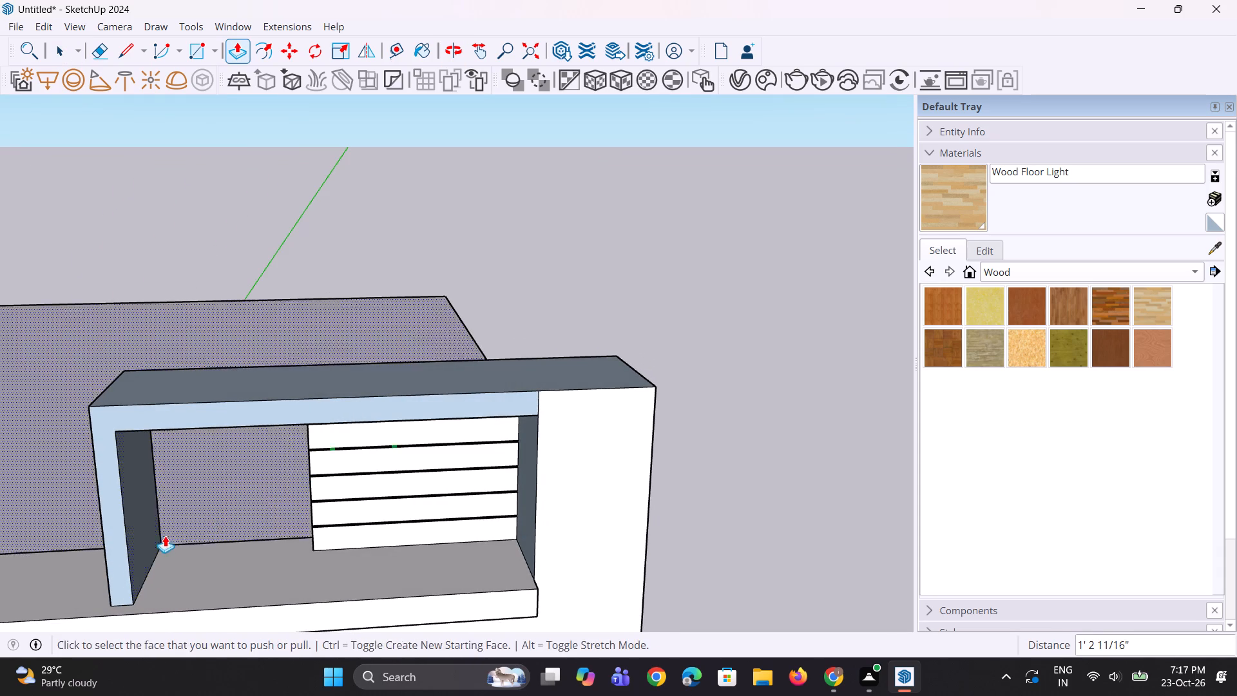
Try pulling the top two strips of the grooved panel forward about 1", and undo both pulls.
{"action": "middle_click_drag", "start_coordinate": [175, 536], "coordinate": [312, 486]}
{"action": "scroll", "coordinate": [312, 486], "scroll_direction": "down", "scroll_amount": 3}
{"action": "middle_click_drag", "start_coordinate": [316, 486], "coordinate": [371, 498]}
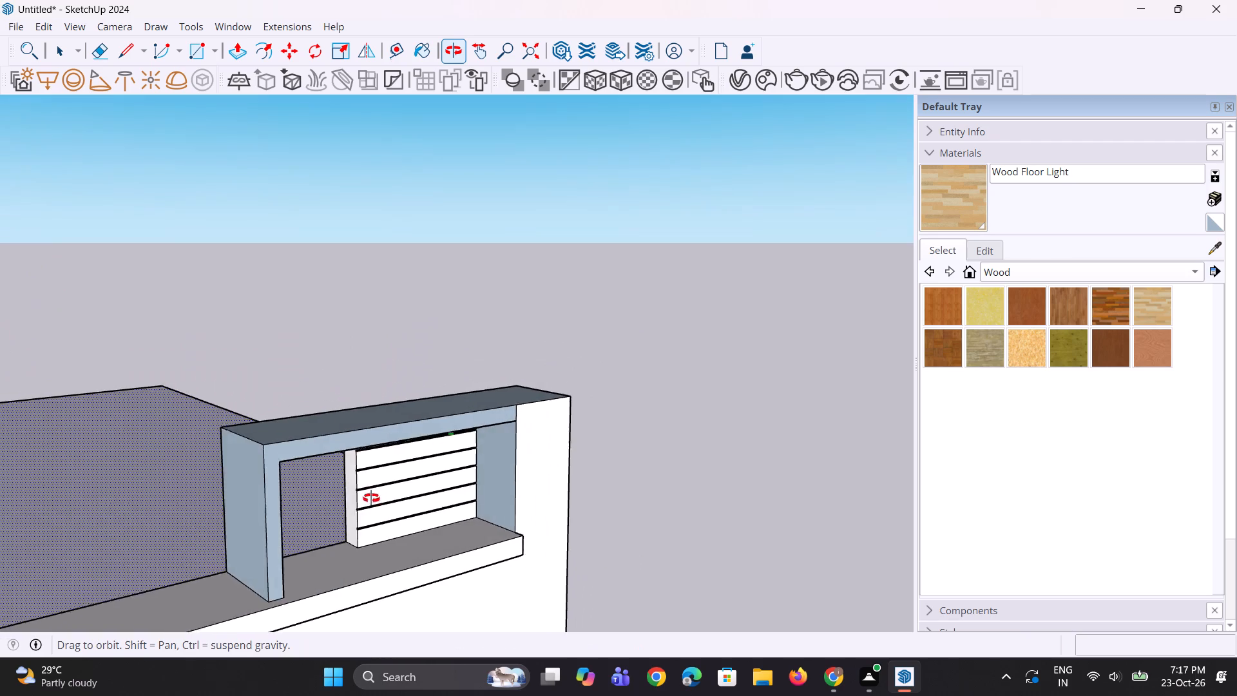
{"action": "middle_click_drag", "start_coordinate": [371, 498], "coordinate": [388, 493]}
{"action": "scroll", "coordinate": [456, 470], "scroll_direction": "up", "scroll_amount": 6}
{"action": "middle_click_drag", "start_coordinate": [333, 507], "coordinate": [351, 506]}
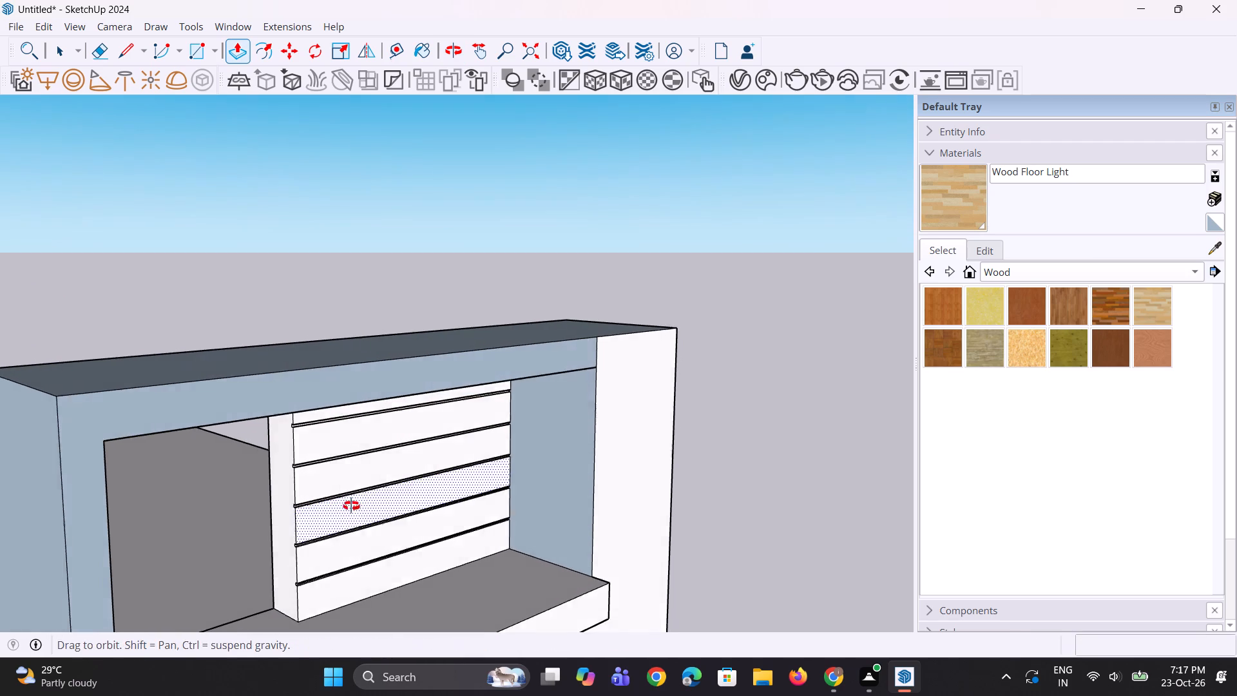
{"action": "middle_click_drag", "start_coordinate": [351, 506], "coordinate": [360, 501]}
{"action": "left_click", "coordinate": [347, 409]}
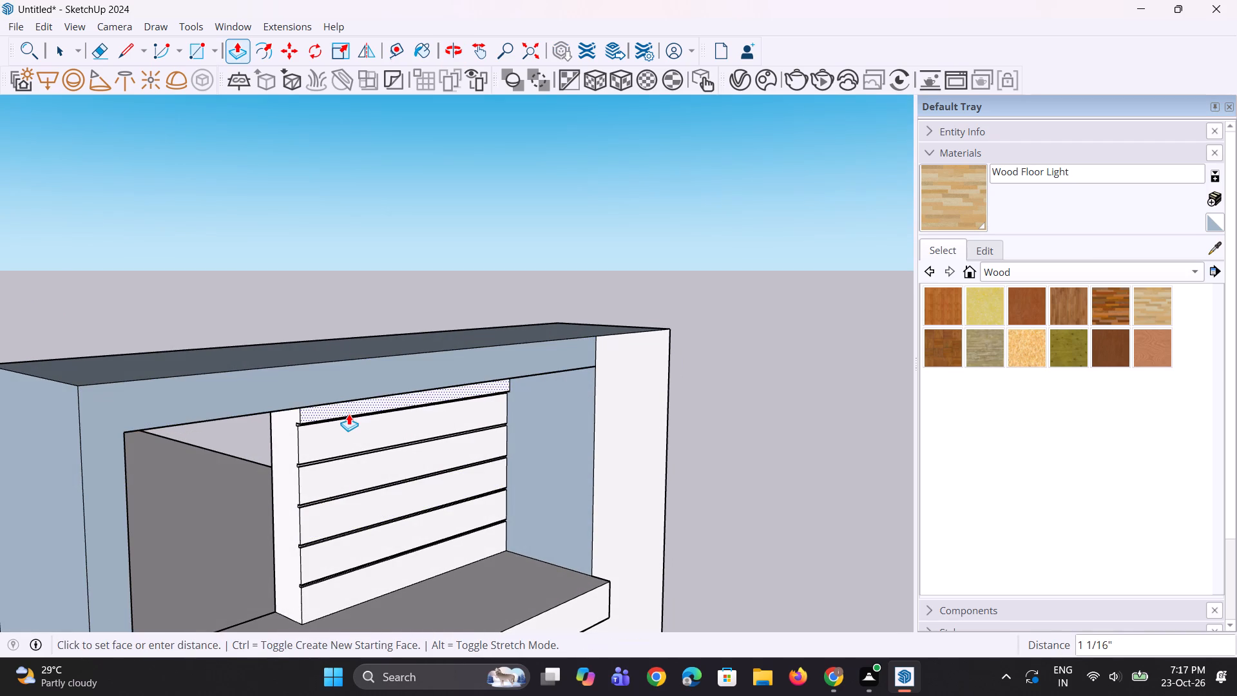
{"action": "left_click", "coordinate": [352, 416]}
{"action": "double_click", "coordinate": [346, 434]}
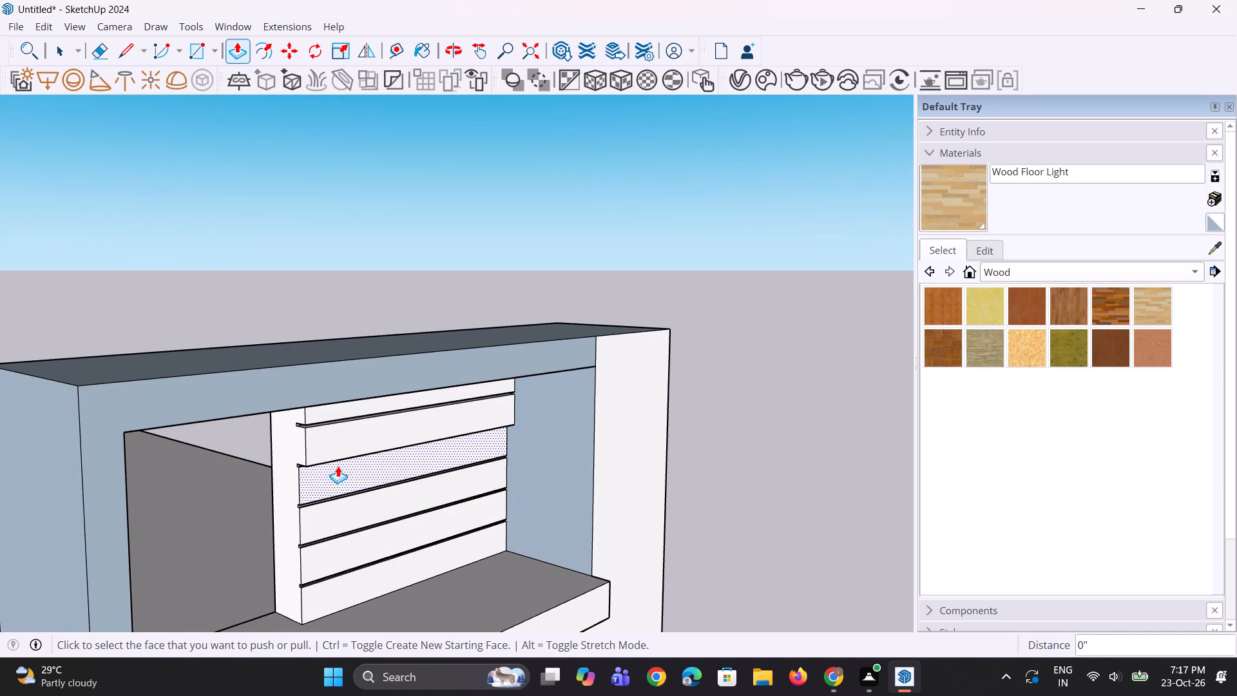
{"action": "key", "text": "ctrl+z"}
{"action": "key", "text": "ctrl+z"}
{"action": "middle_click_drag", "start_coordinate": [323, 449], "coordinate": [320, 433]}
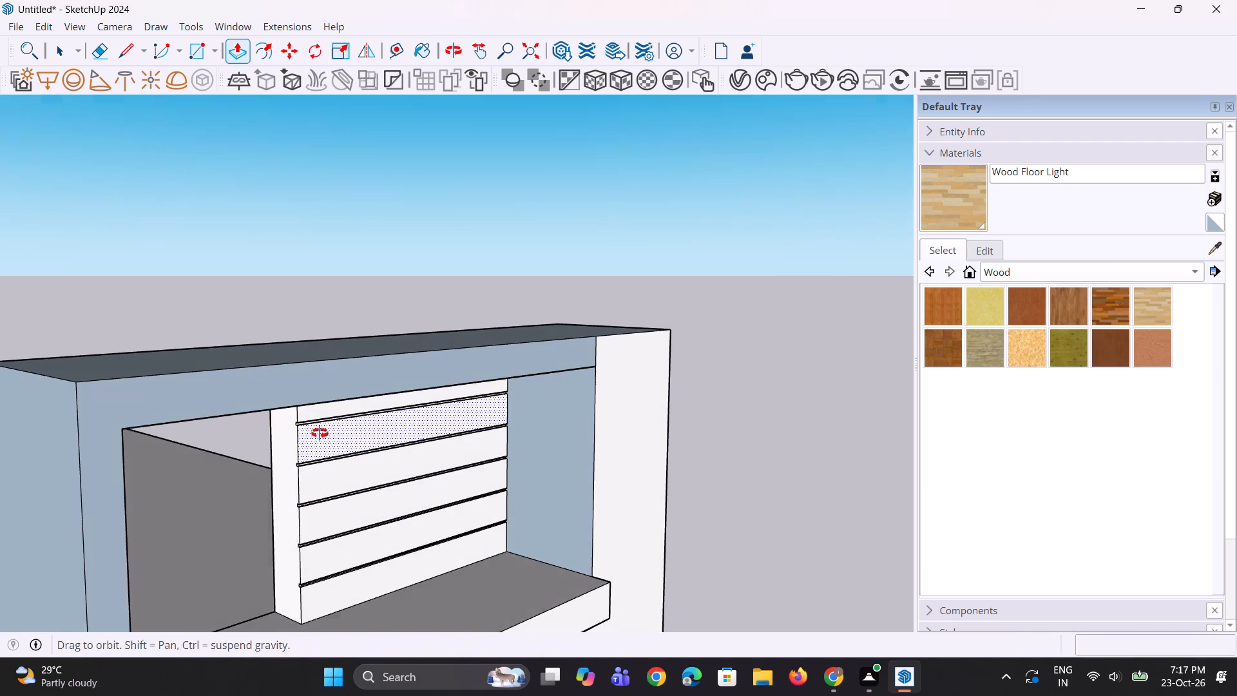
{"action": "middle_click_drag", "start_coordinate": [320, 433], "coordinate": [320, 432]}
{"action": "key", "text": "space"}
Examine the grooved parapet panel and its surrounding frame from several angles and up close.
{"action": "scroll", "coordinate": [283, 483], "scroll_direction": "down", "scroll_amount": 4}
{"action": "middle_click_drag", "start_coordinate": [269, 495], "coordinate": [241, 541]}
{"action": "scroll", "coordinate": [238, 558], "scroll_direction": "up", "scroll_amount": 1}
{"action": "scroll", "coordinate": [268, 527], "scroll_direction": "down", "scroll_amount": 2}
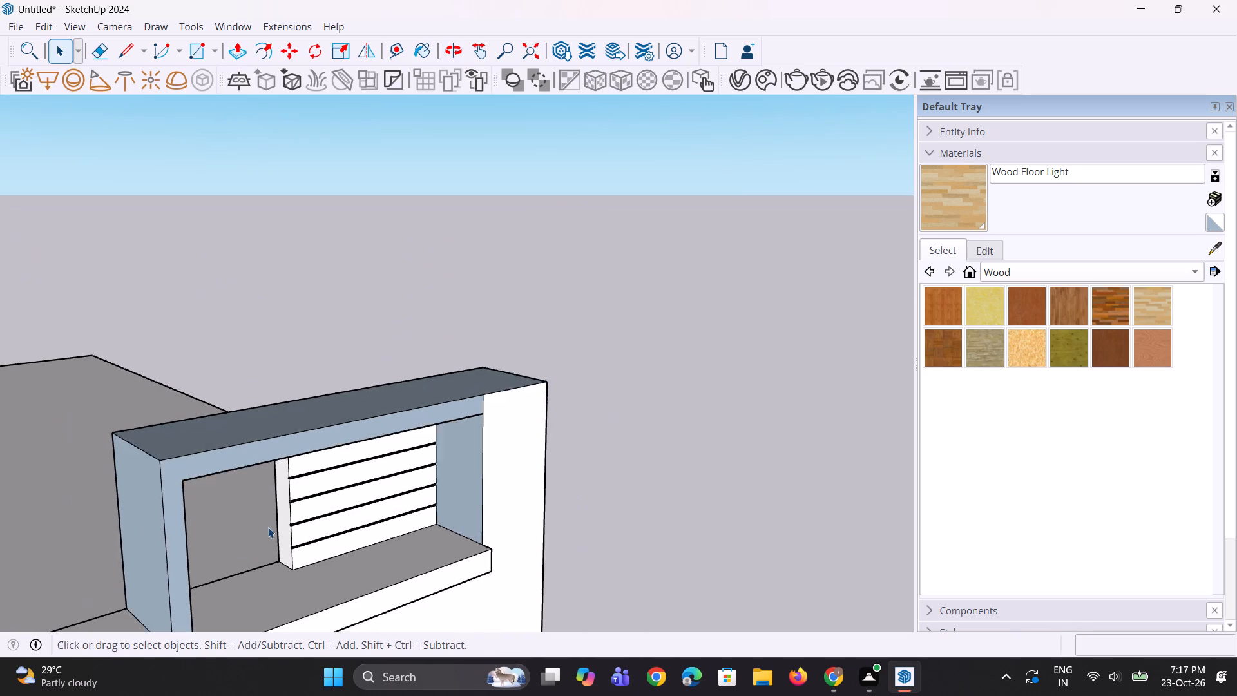
{"action": "scroll", "coordinate": [268, 527], "scroll_direction": "down", "scroll_amount": 2}
{"action": "scroll", "coordinate": [276, 516], "scroll_direction": "up", "scroll_amount": 8}
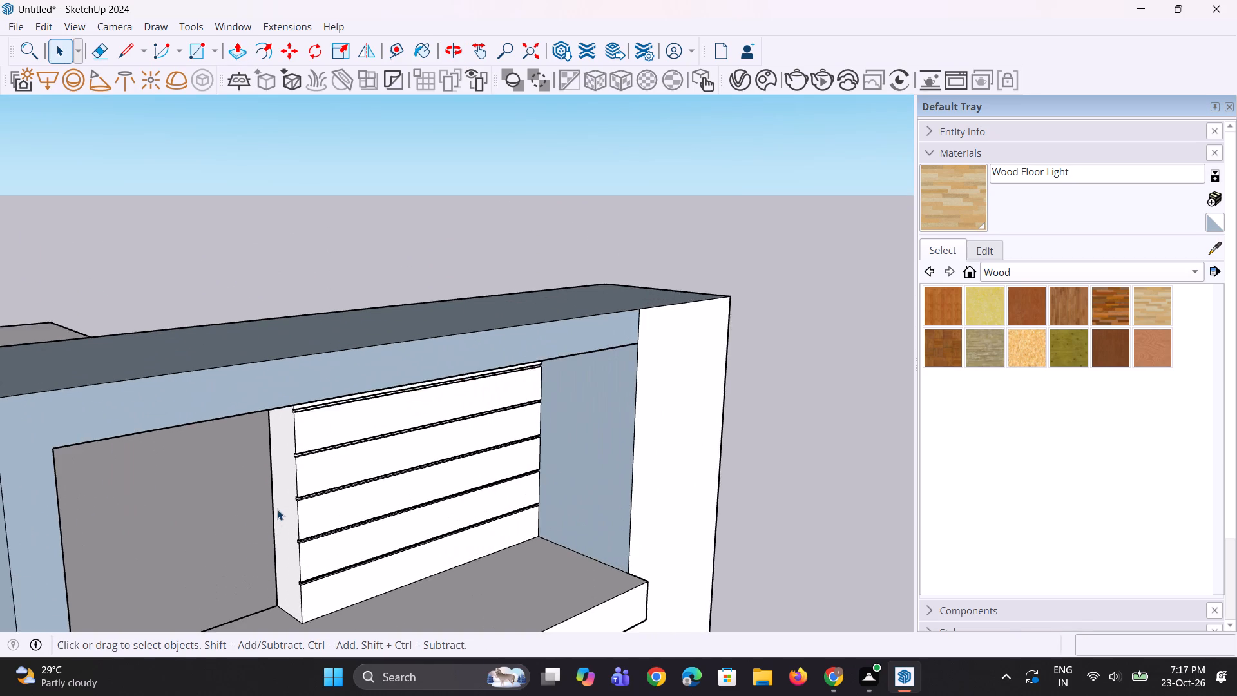
{"action": "scroll", "coordinate": [277, 509], "scroll_direction": "up", "scroll_amount": 1}
{"action": "middle_click_drag", "start_coordinate": [277, 509], "coordinate": [251, 517]}
{"action": "scroll", "coordinate": [251, 517], "scroll_direction": "down", "scroll_amount": 9}
{"action": "middle_click_drag", "start_coordinate": [248, 532], "coordinate": [158, 516]}
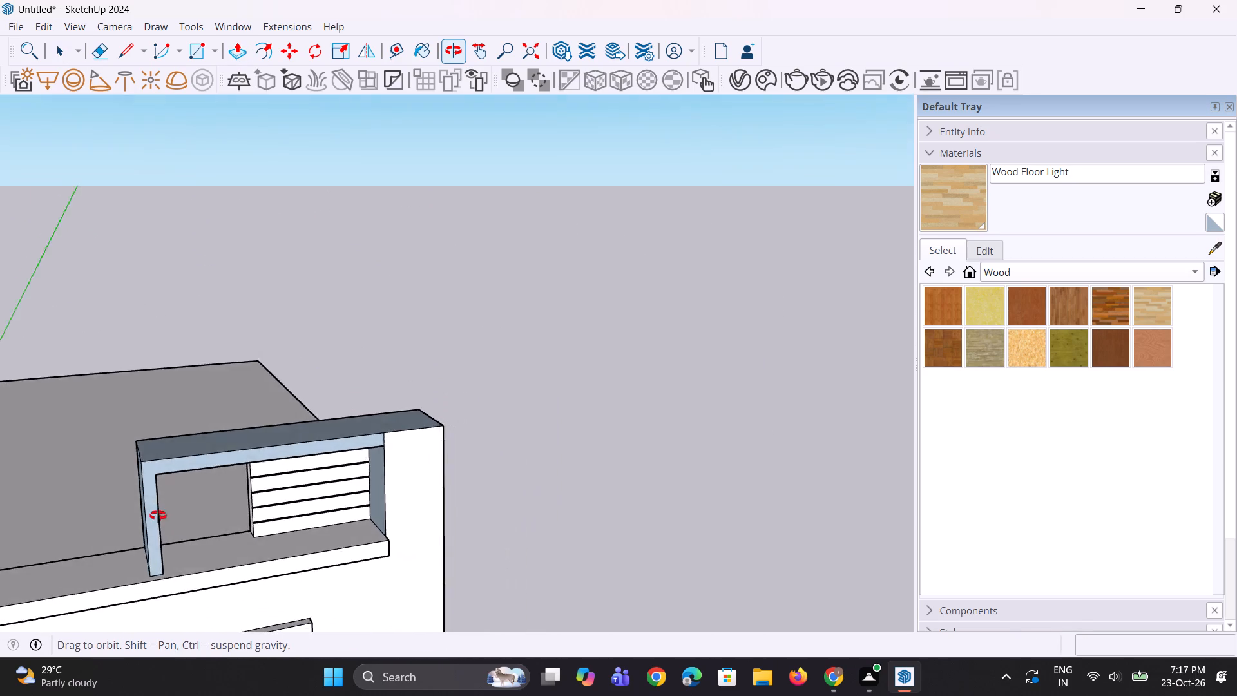
{"action": "middle_click_drag", "start_coordinate": [158, 516], "coordinate": [118, 501]}
{"action": "scroll", "coordinate": [195, 521], "scroll_direction": "up", "scroll_amount": 9}
{"action": "middle_click_drag", "start_coordinate": [346, 543], "coordinate": [421, 545]}
{"action": "scroll", "coordinate": [331, 521], "scroll_direction": "up", "scroll_amount": 5}
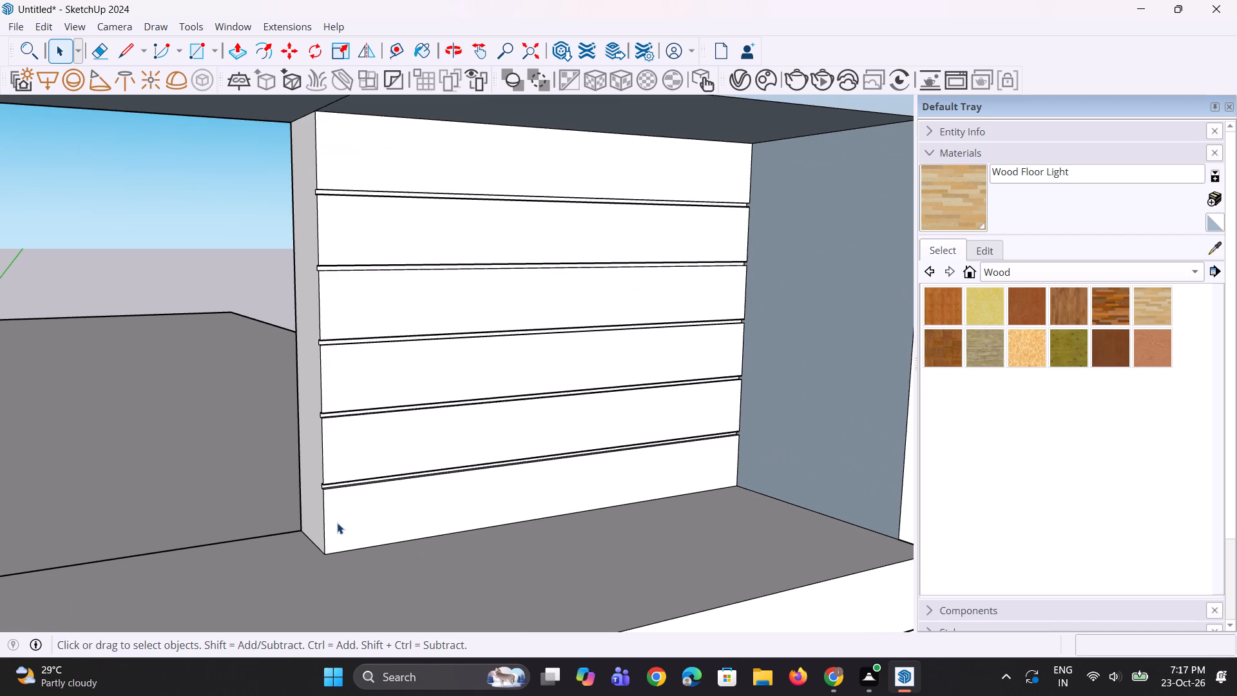
Draw a horizontal line low across the parapet frame's opening, from the grooved panel's side face to the opposite leg.
{"action": "key", "text": "l"}
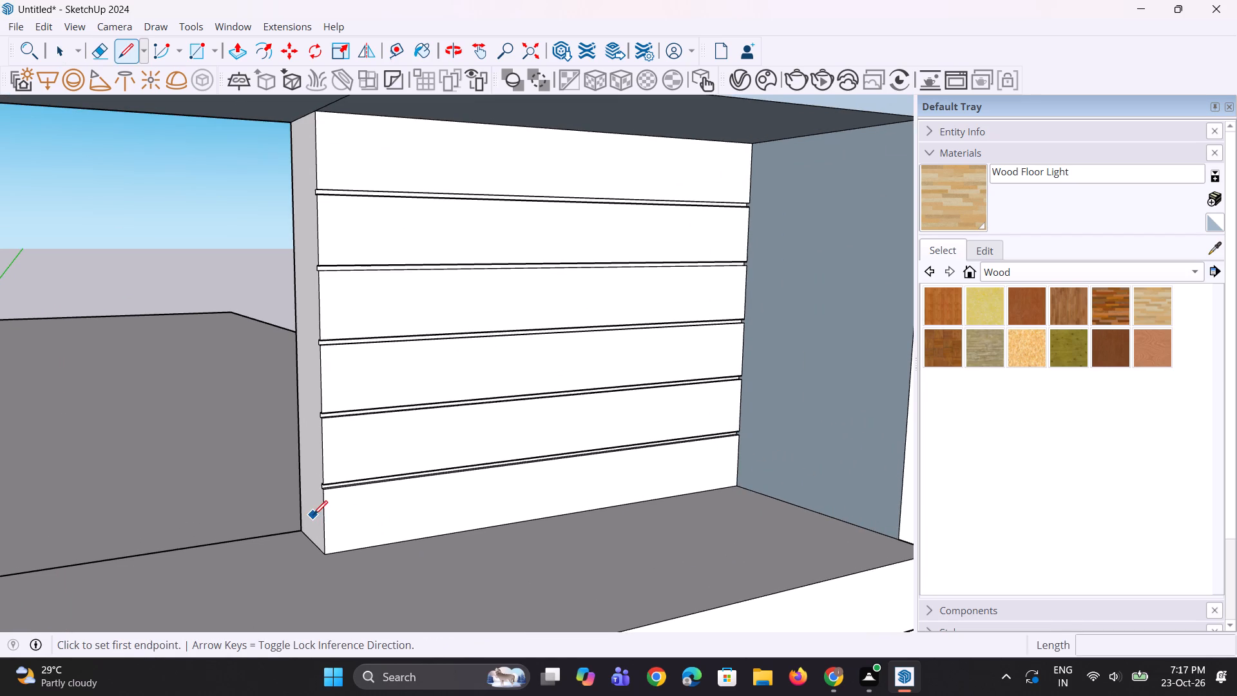
{"action": "left_click", "coordinate": [312, 515]}
{"action": "scroll", "coordinate": [258, 533], "scroll_direction": "down", "scroll_amount": 4}
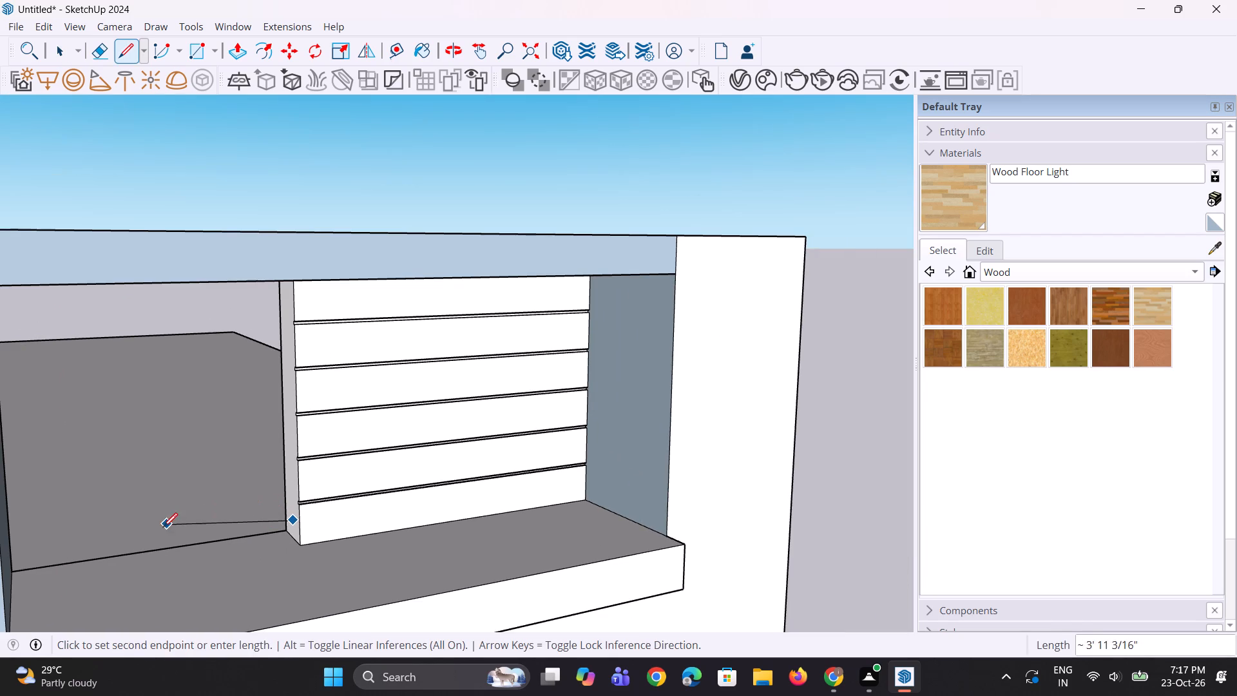
{"action": "scroll", "coordinate": [141, 541], "scroll_direction": "down", "scroll_amount": 4}
{"action": "middle_click_drag", "start_coordinate": [108, 550], "coordinate": [12, 550]}
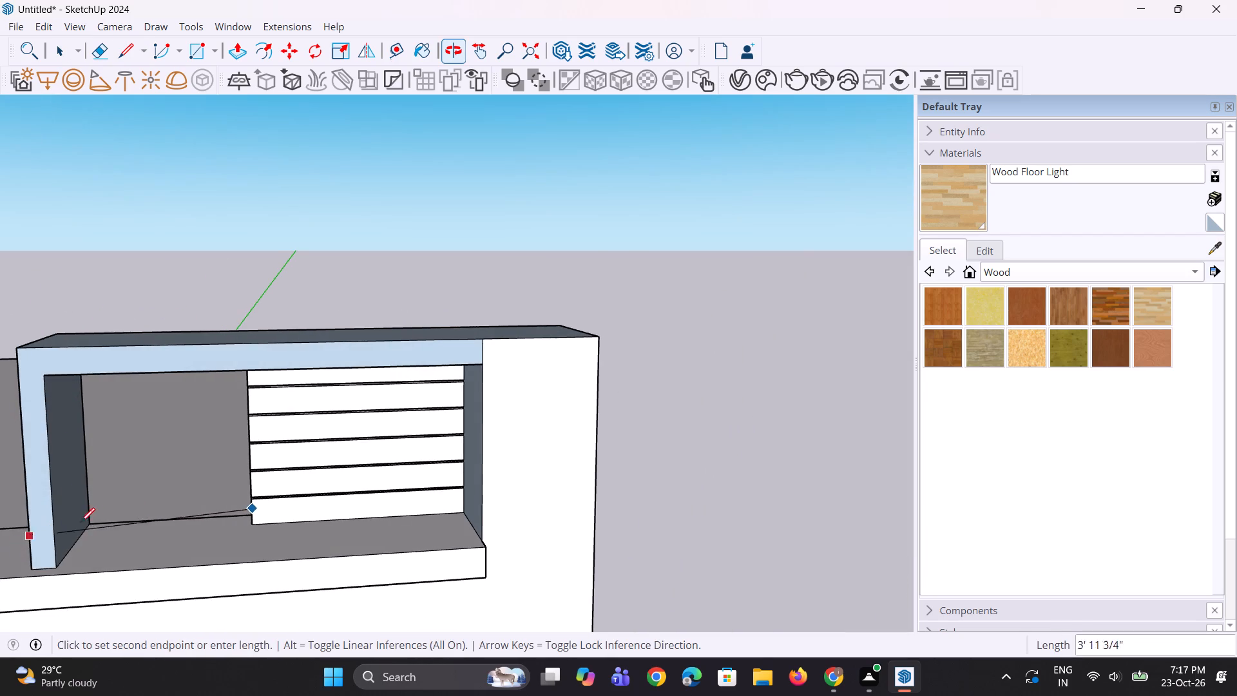
{"action": "scroll", "coordinate": [138, 511], "scroll_direction": "up", "scroll_amount": 1}
{"action": "left_click", "coordinate": [73, 516]}
{"action": "scroll", "coordinate": [79, 536], "scroll_direction": "up", "scroll_amount": 1}
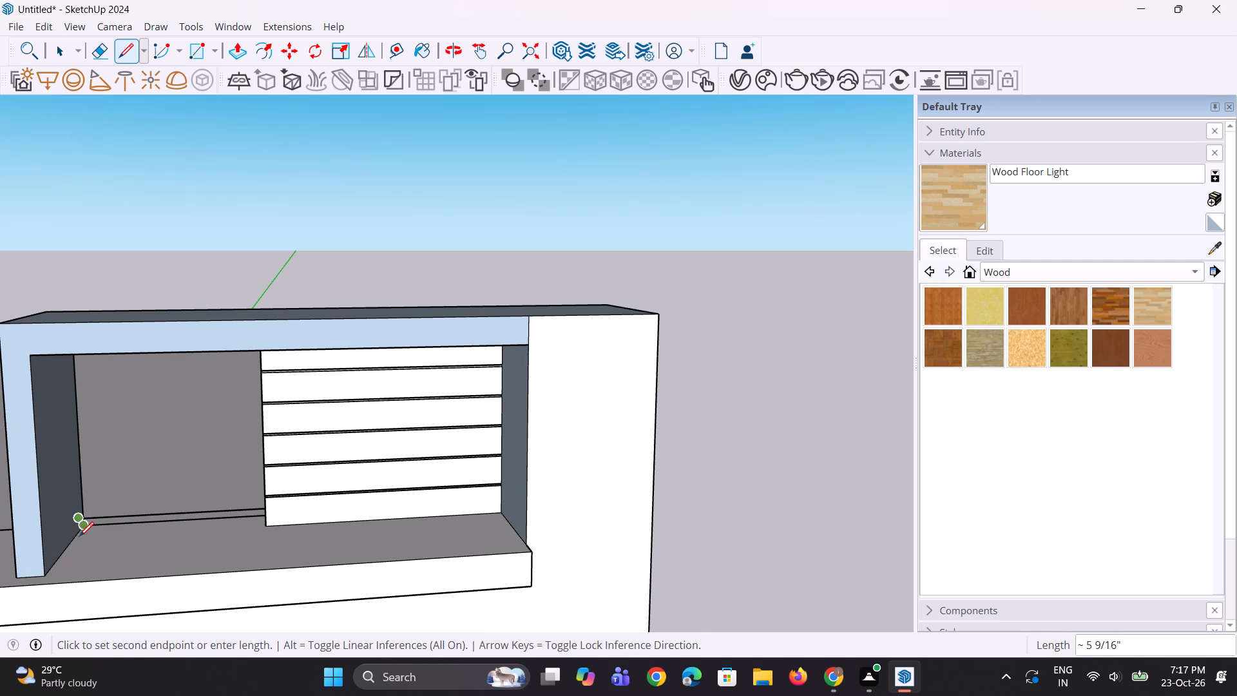
{"action": "middle_click_drag", "start_coordinate": [84, 538], "coordinate": [99, 541]}
{"action": "key", "text": "space"}
{"action": "key", "text": "space"}
Copy the horizontal line upward about 2 7/16" and array it into 7 evenly spaced copies.
{"action": "left_click", "coordinate": [192, 512]}
{"action": "middle_click_drag", "start_coordinate": [199, 513], "coordinate": [235, 517]}
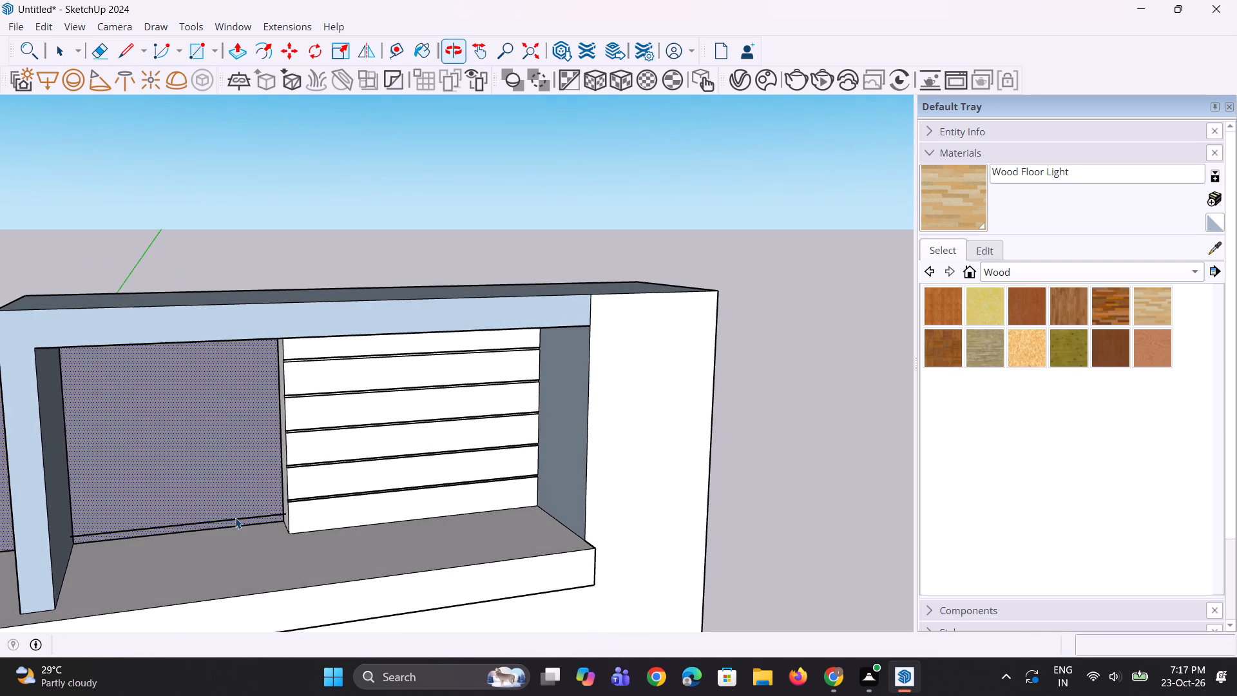
{"action": "left_click", "coordinate": [236, 518]}
{"action": "scroll", "coordinate": [265, 522], "scroll_direction": "up", "scroll_amount": 6}
{"action": "key", "text": "m"}
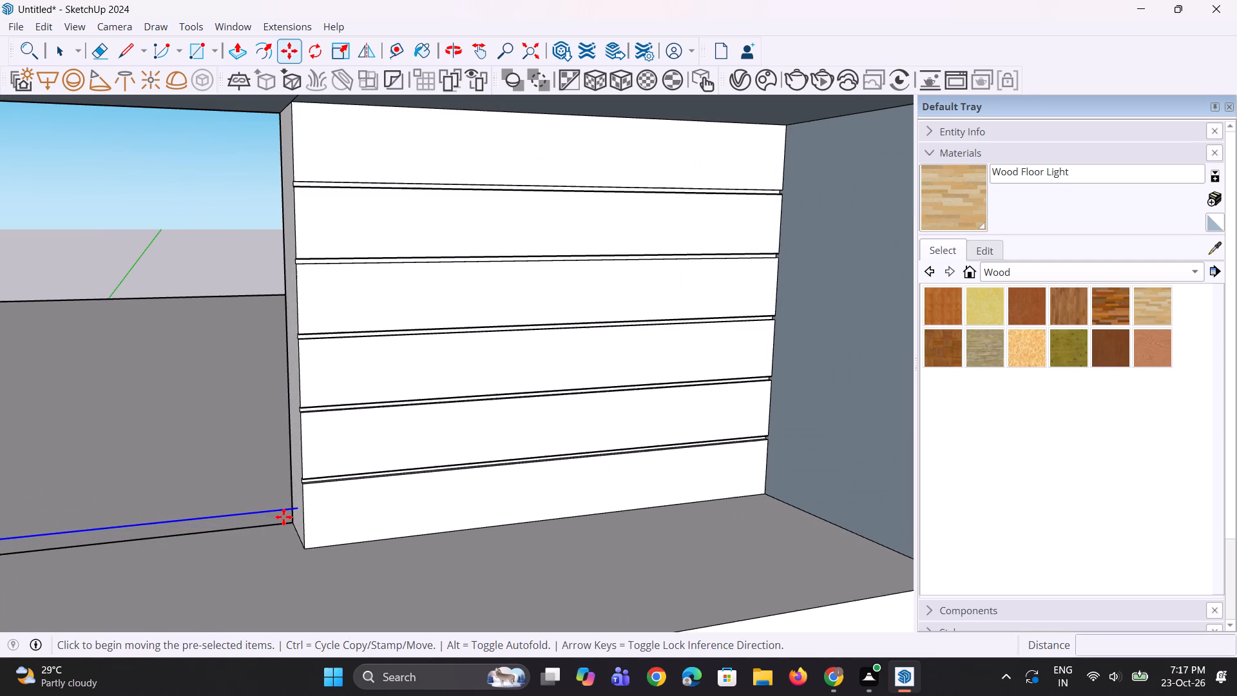
{"action": "scroll", "coordinate": [283, 517], "scroll_direction": "up", "scroll_amount": 1}
{"action": "middle_click_drag", "start_coordinate": [283, 517], "coordinate": [311, 519]}
{"action": "left_click", "coordinate": [302, 510]}
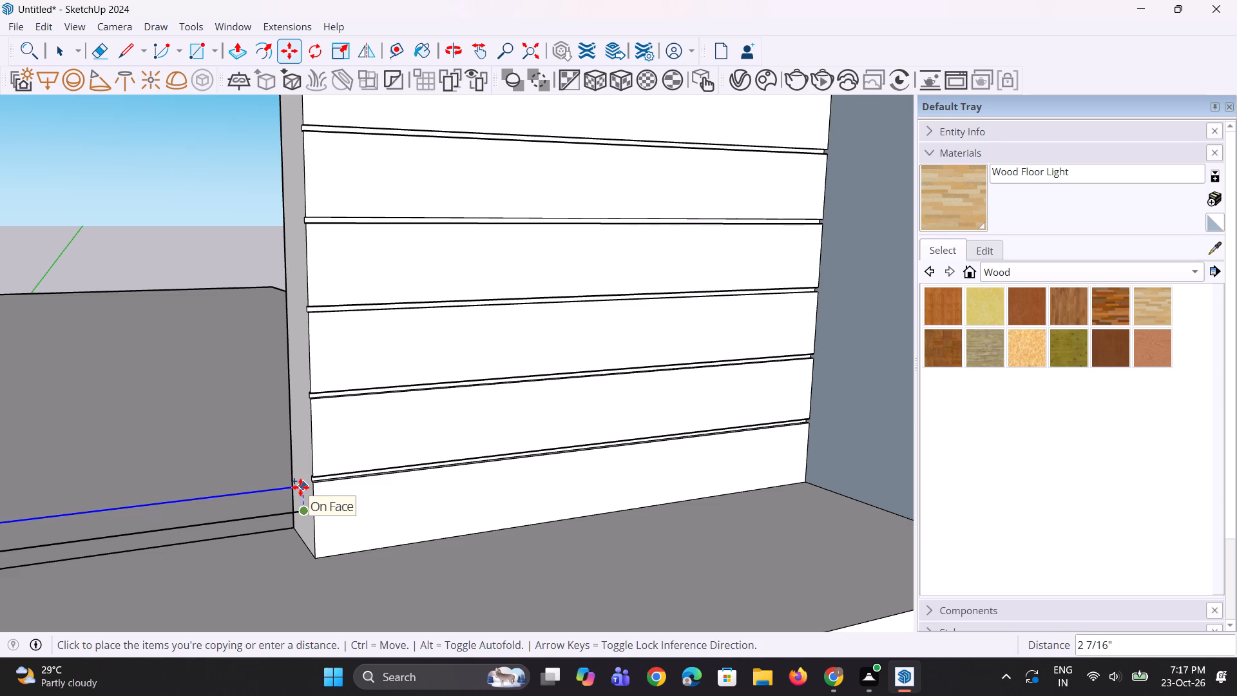
{"action": "left_click", "coordinate": [301, 487]}
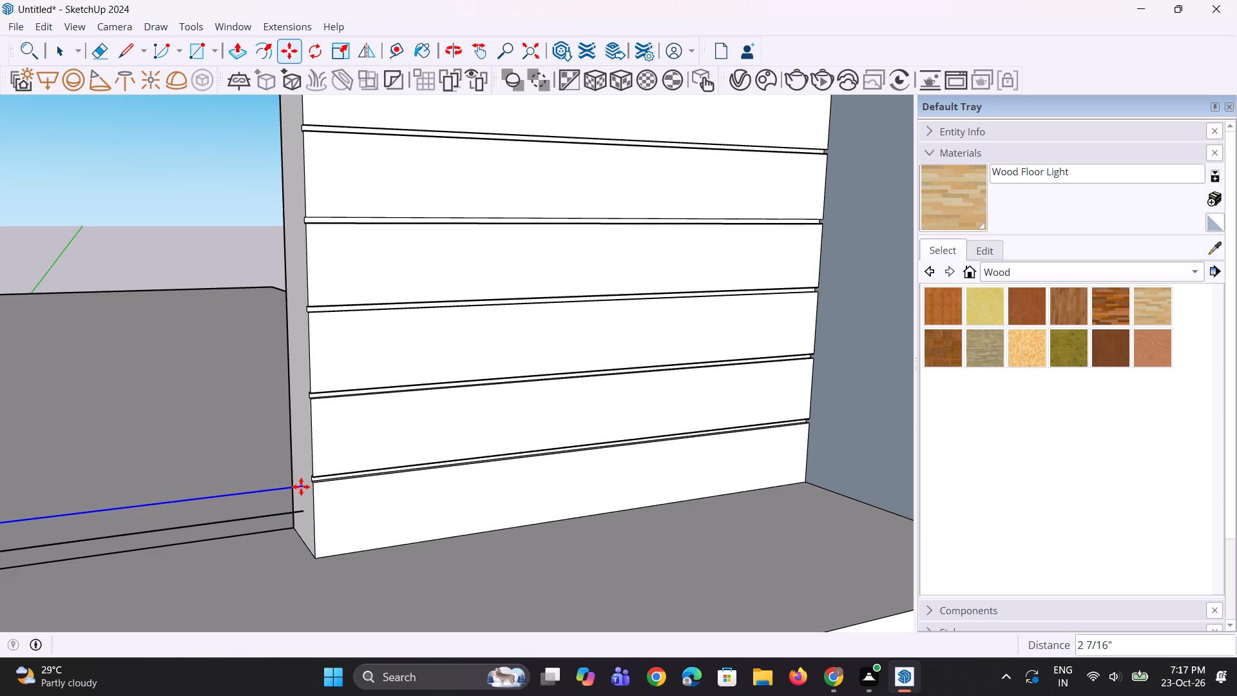
{"action": "key", "text": "asterisk"}
{"action": "key", "text": "7"}
{"action": "key", "text": "Return"}
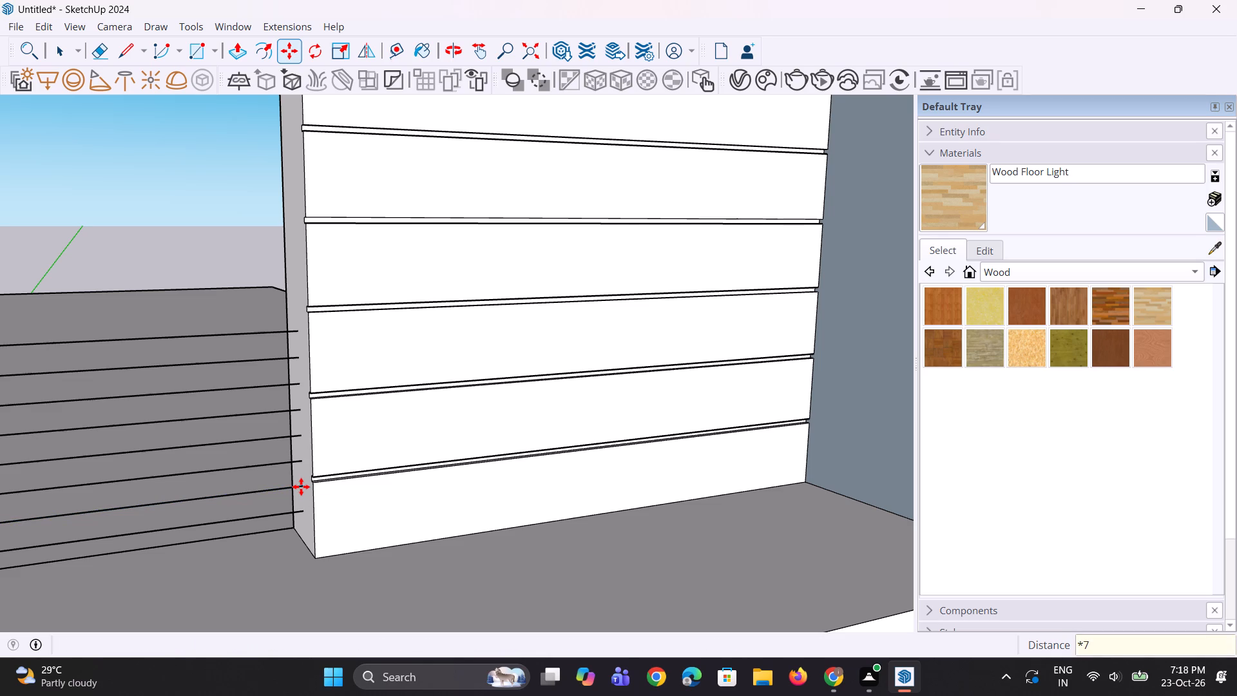
Draw a rectangle about 2 1/2" by 1 1/16" around the top line's end on the grooved panel's side face.
{"action": "scroll", "coordinate": [301, 487], "scroll_direction": "down", "scroll_amount": 6}
{"action": "middle_click_drag", "start_coordinate": [301, 487], "coordinate": [297, 481]}
{"action": "scroll", "coordinate": [195, 431], "scroll_direction": "up", "scroll_amount": 2}
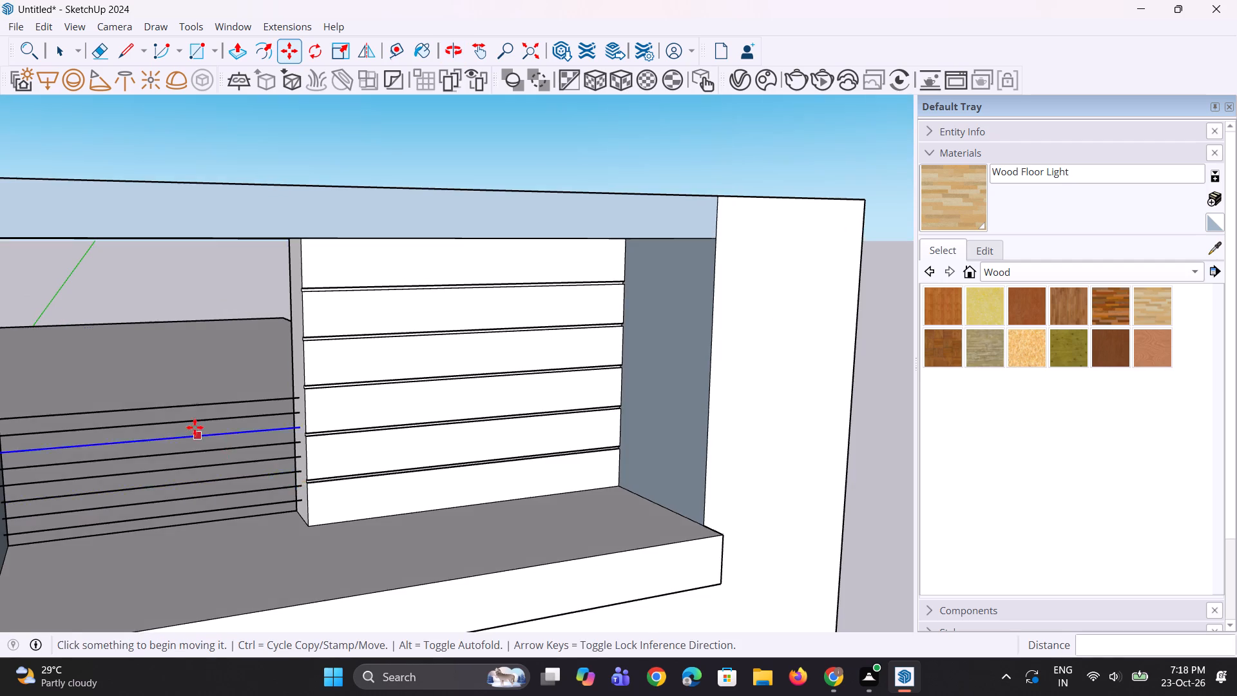
{"action": "scroll", "coordinate": [195, 427], "scroll_direction": "up", "scroll_amount": 1}
{"action": "key", "text": "space"}
{"action": "scroll", "coordinate": [262, 453], "scroll_direction": "up", "scroll_amount": 2}
{"action": "key", "text": "space"}
{"action": "middle_click_drag", "start_coordinate": [281, 457], "coordinate": [323, 472]}
{"action": "scroll", "coordinate": [499, 322], "scroll_direction": "up", "scroll_amount": 2}
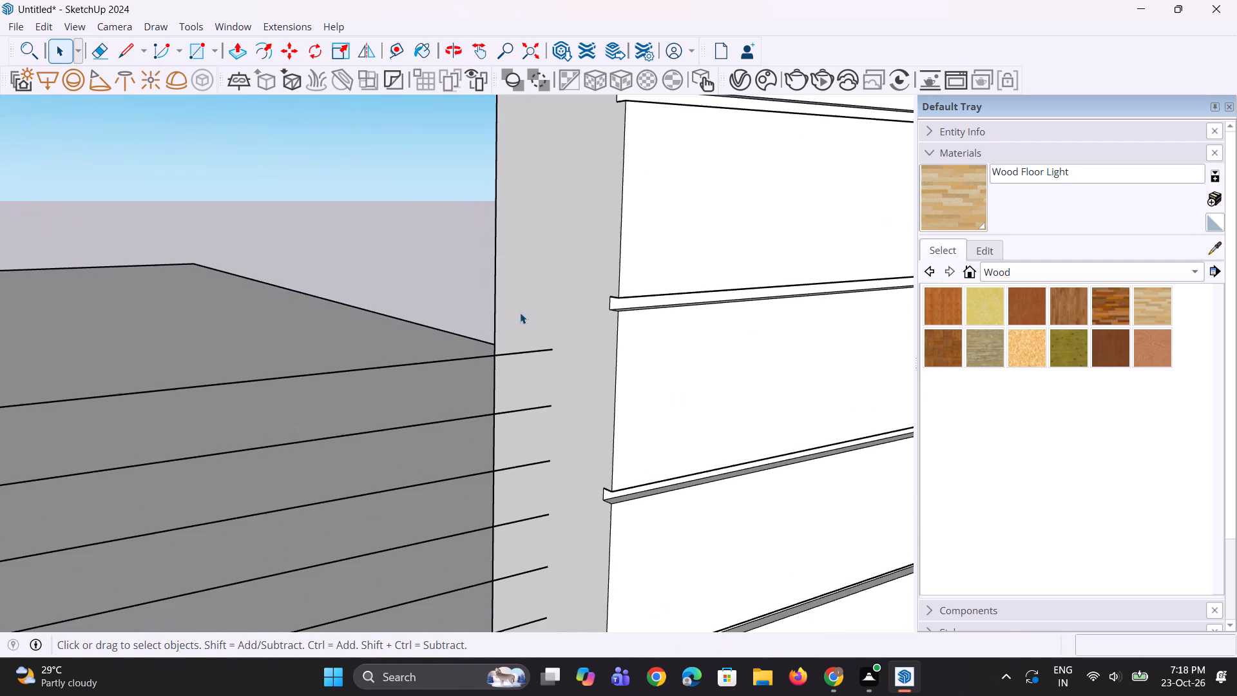
{"action": "key", "text": "r"}
{"action": "scroll", "coordinate": [534, 332], "scroll_direction": "up", "scroll_amount": 2}
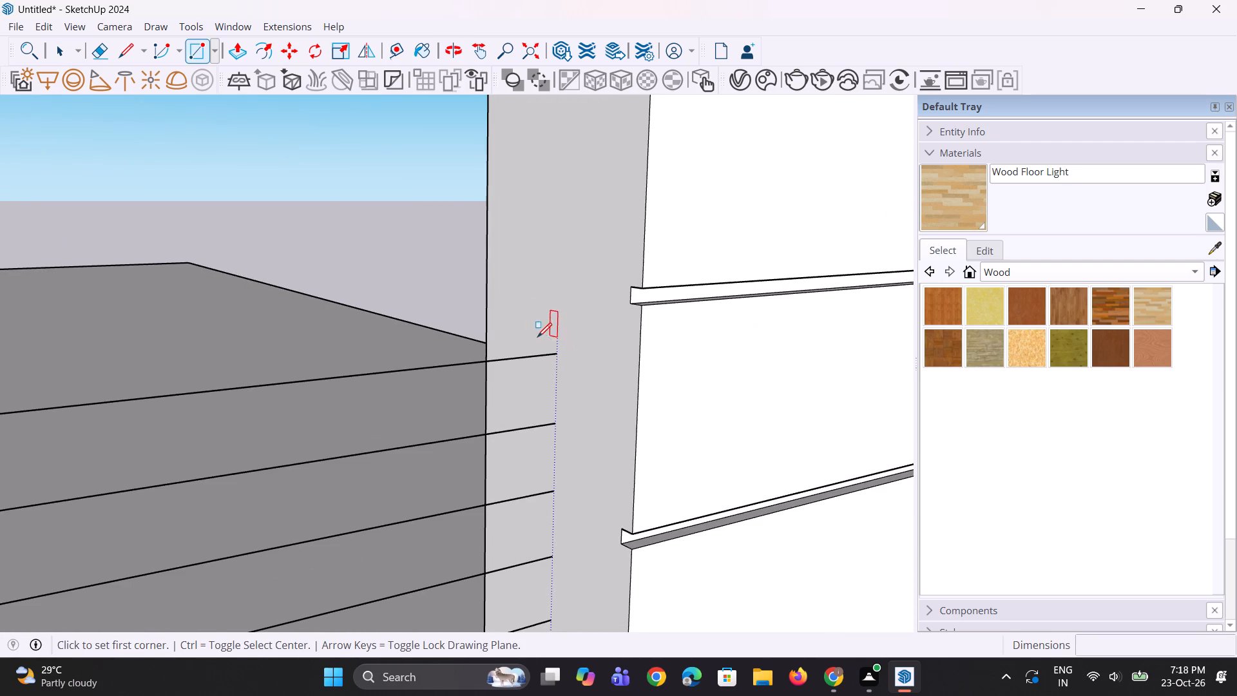
{"action": "left_click", "coordinate": [534, 337]}
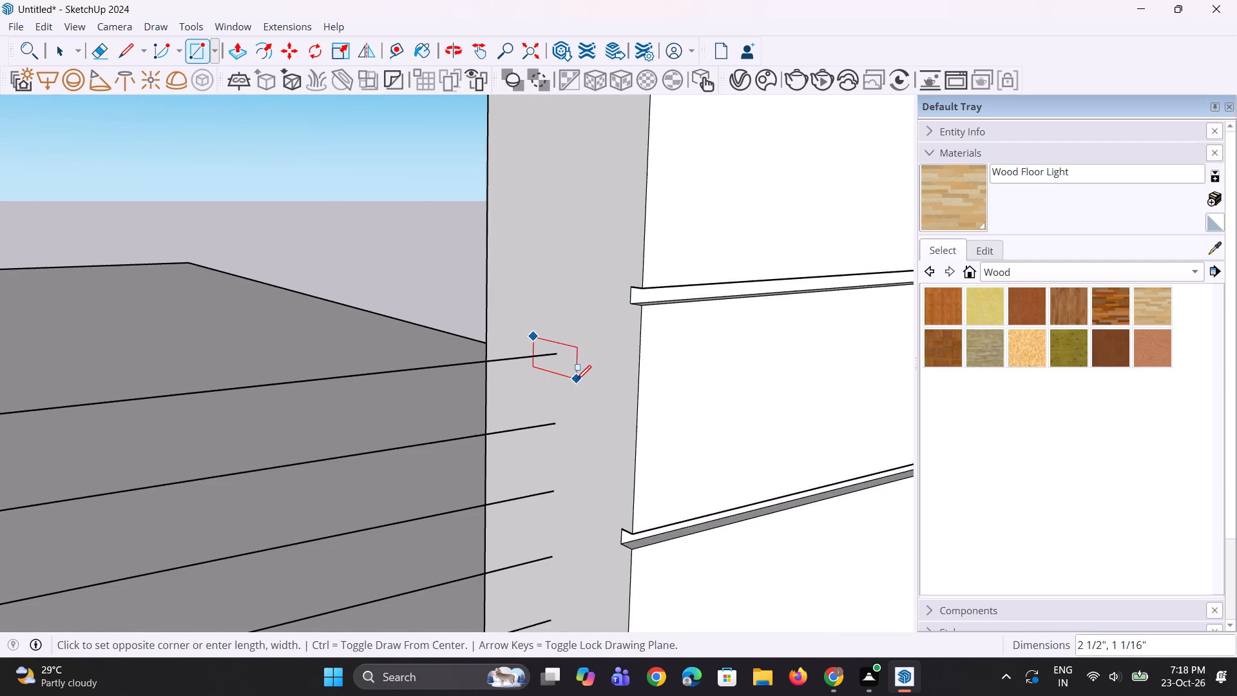
{"action": "left_click", "coordinate": [577, 380]}
{"action": "key", "text": "space"}
{"action": "key", "text": "space"}
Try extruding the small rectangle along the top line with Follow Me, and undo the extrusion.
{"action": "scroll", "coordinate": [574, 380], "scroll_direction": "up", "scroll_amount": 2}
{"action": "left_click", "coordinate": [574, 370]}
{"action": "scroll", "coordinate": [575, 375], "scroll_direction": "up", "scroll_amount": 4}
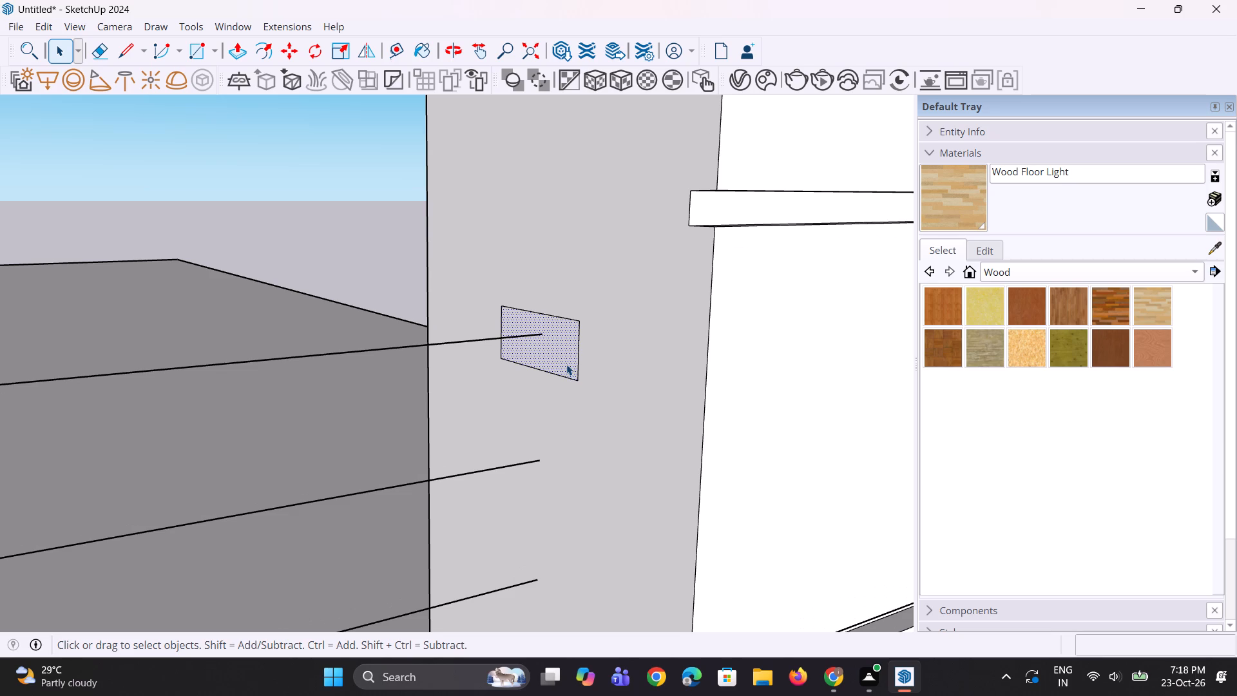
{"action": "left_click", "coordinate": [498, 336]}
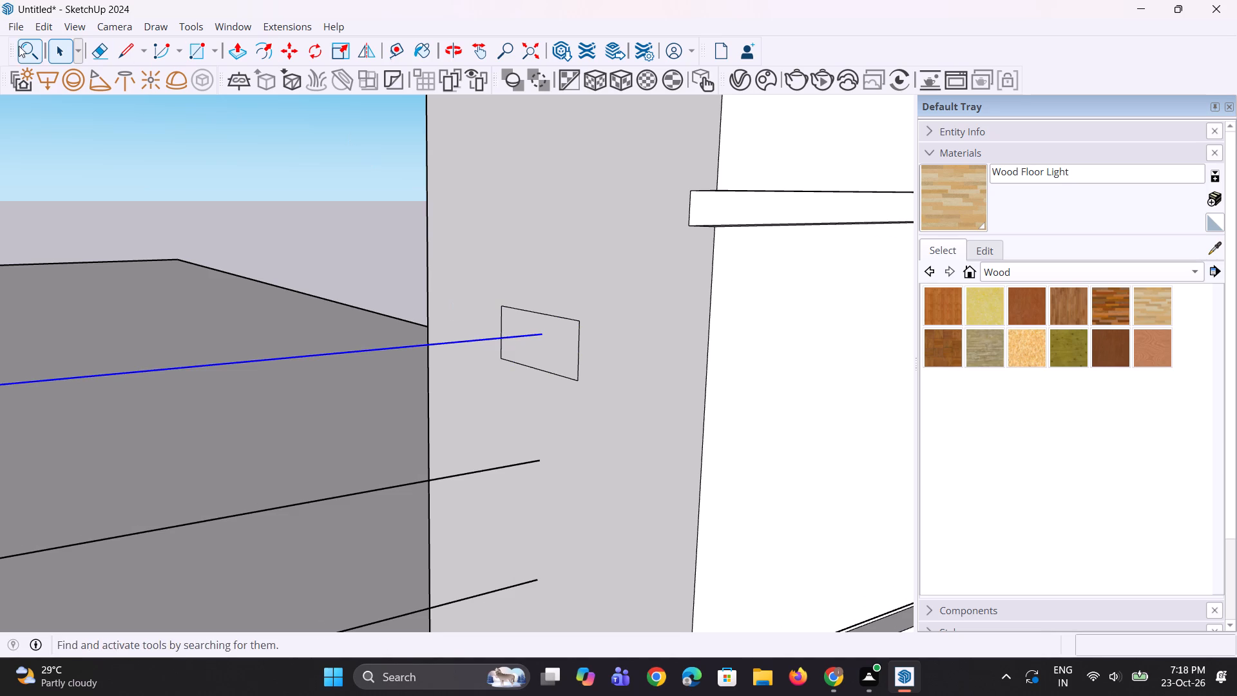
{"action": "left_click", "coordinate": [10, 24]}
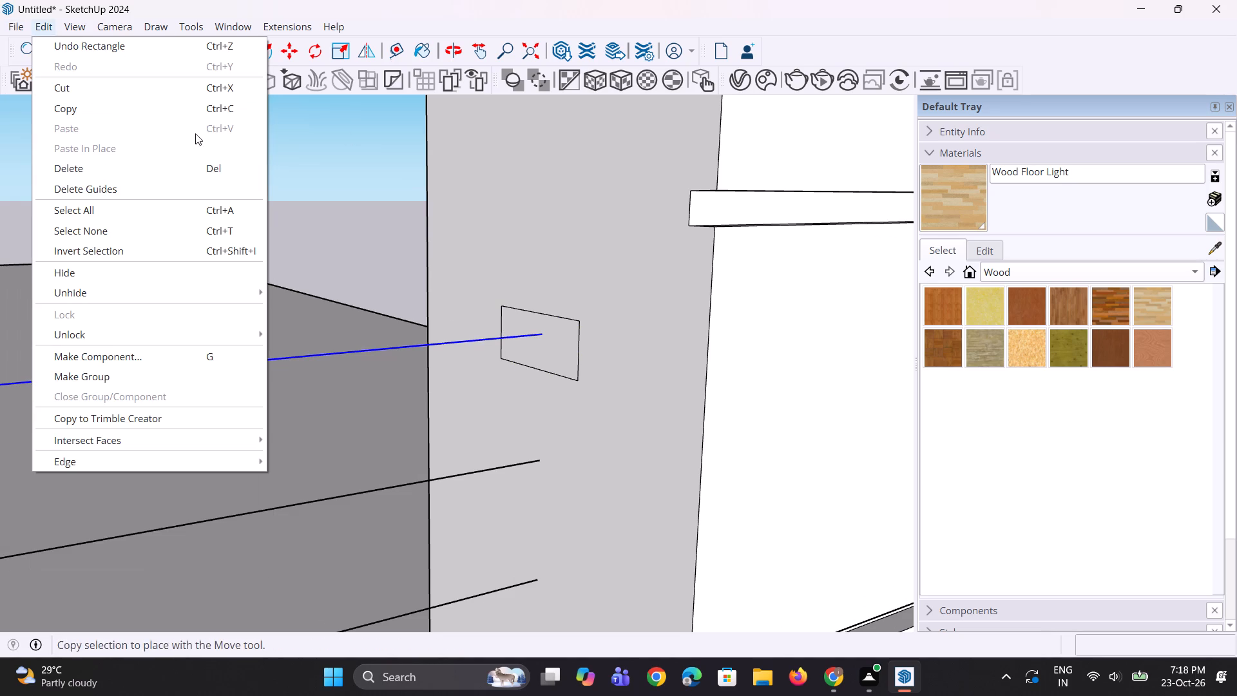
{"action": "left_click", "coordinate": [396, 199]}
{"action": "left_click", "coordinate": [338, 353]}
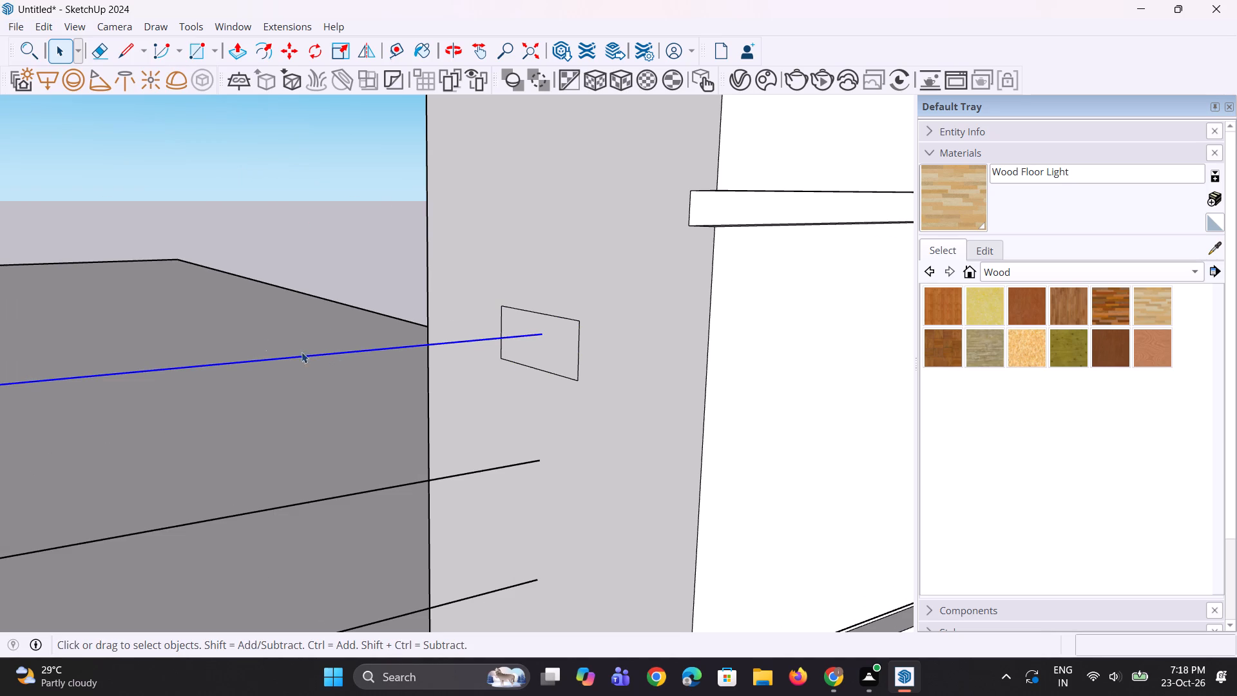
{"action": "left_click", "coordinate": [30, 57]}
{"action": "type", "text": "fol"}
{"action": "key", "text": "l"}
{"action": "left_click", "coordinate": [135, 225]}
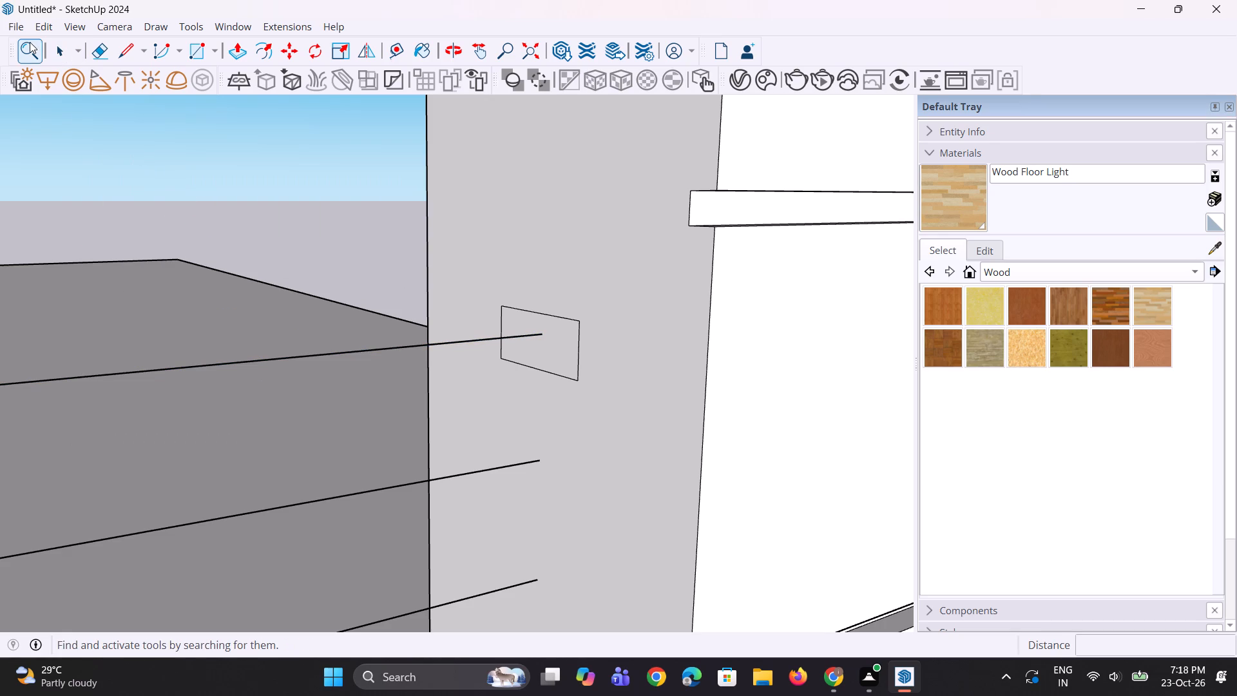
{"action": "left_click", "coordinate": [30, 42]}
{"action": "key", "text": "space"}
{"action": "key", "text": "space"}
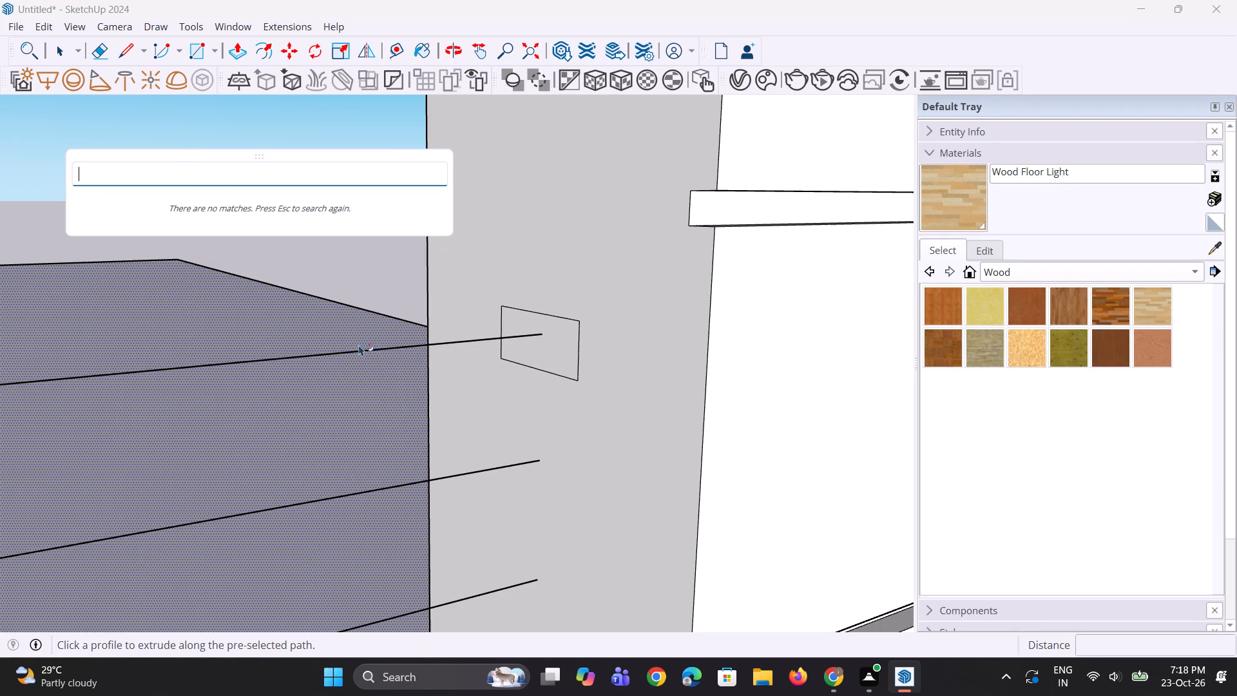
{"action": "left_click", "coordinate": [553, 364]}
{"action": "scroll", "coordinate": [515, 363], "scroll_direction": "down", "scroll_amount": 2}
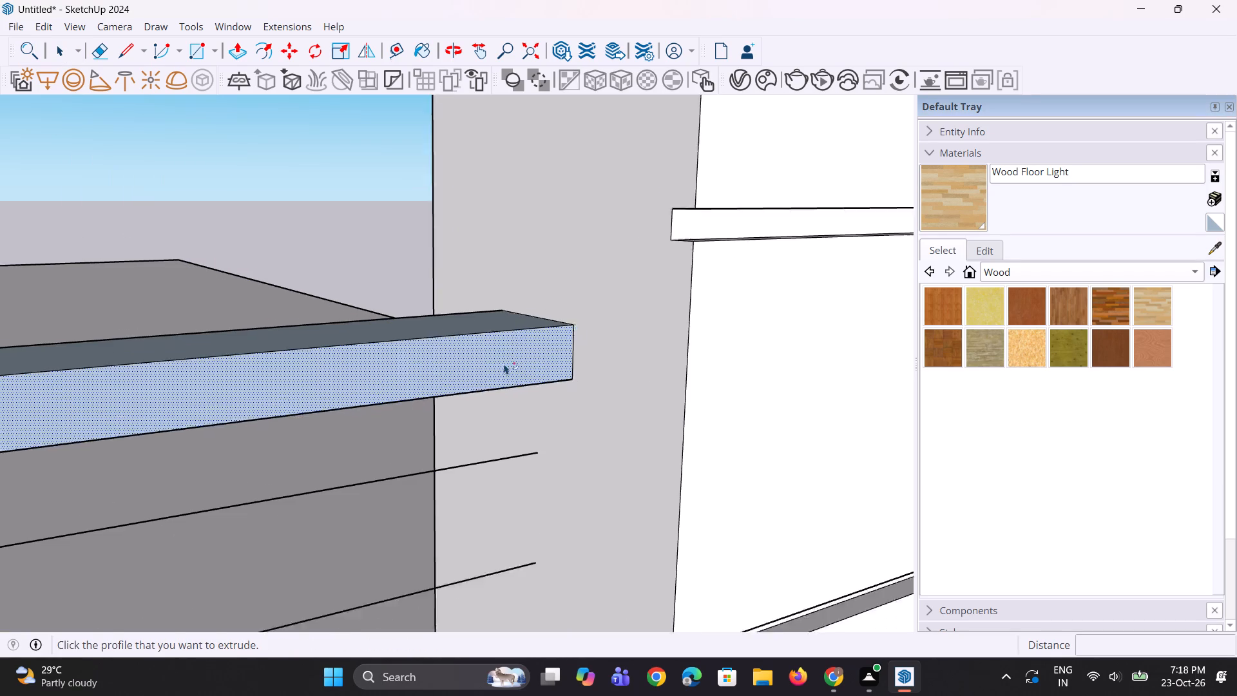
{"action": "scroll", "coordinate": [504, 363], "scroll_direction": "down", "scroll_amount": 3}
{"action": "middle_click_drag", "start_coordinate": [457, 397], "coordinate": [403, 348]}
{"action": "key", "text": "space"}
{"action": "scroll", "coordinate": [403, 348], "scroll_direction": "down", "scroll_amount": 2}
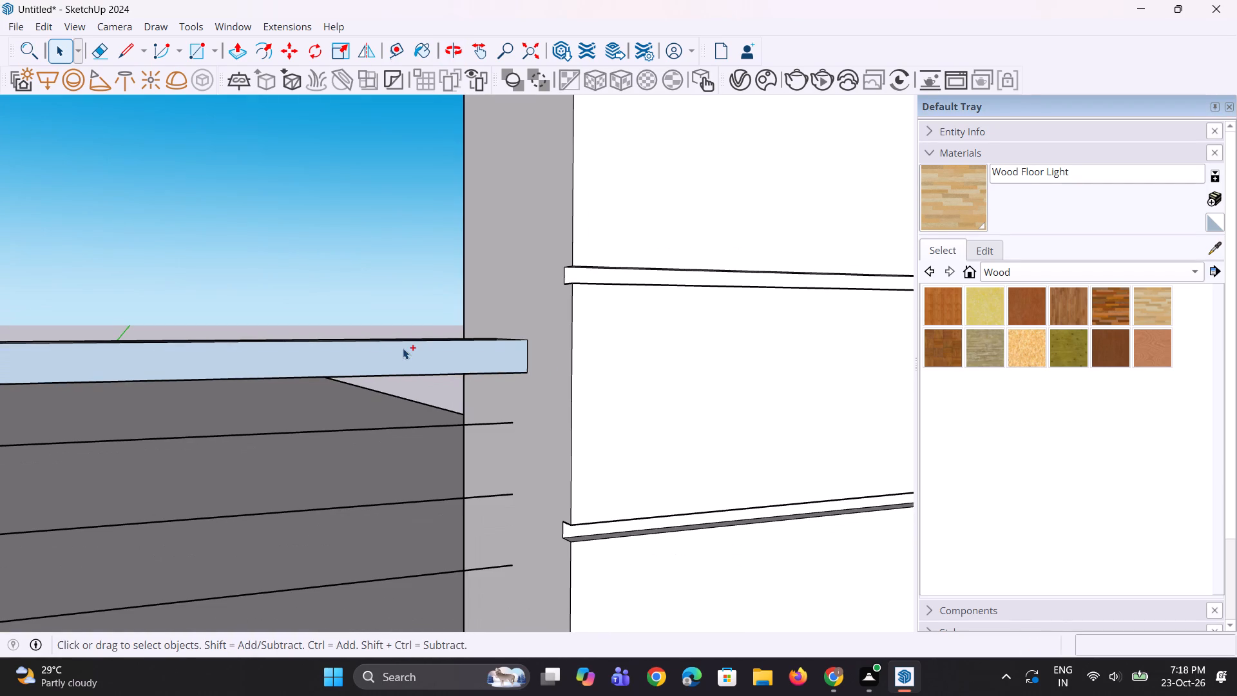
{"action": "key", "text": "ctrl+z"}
Copy the small rectangle down about 2 3/16" toward the second line and array it into 6 copies.
{"action": "middle_click_drag", "start_coordinate": [492, 362], "coordinate": [512, 370]}
{"action": "key", "text": "space"}
{"action": "key", "text": "space"}
{"action": "left_click", "coordinate": [516, 362]}
{"action": "key", "text": "m"}
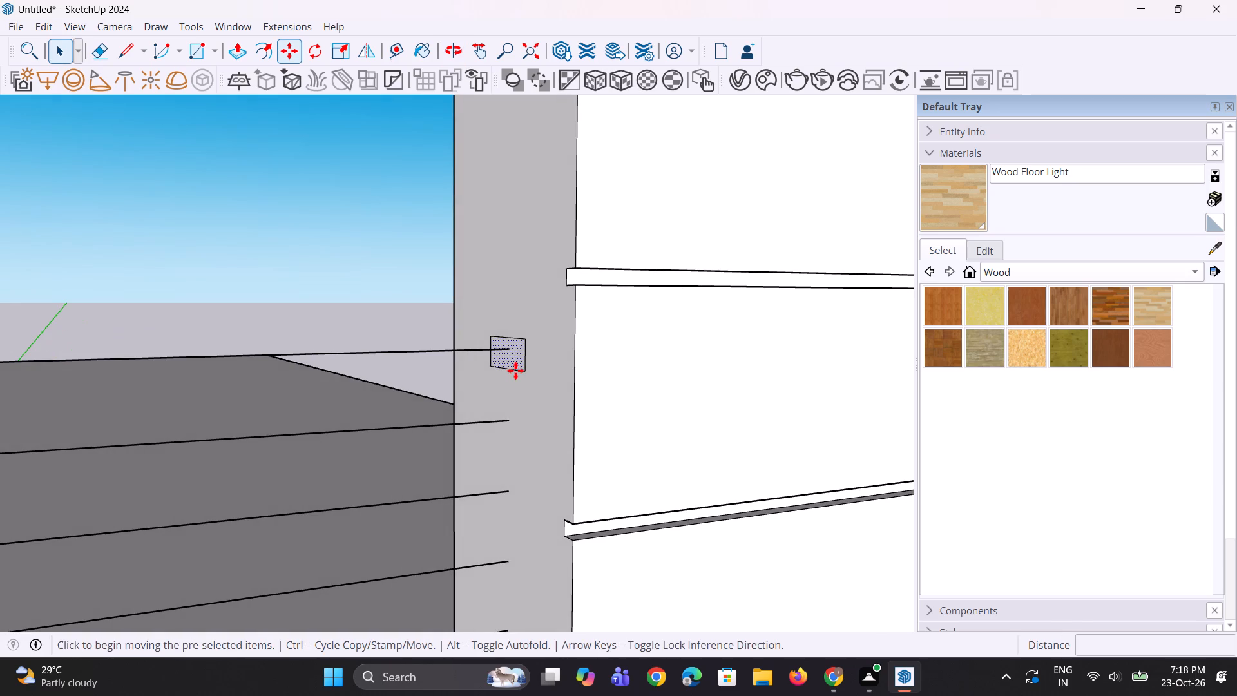
{"action": "left_click", "coordinate": [518, 375]}
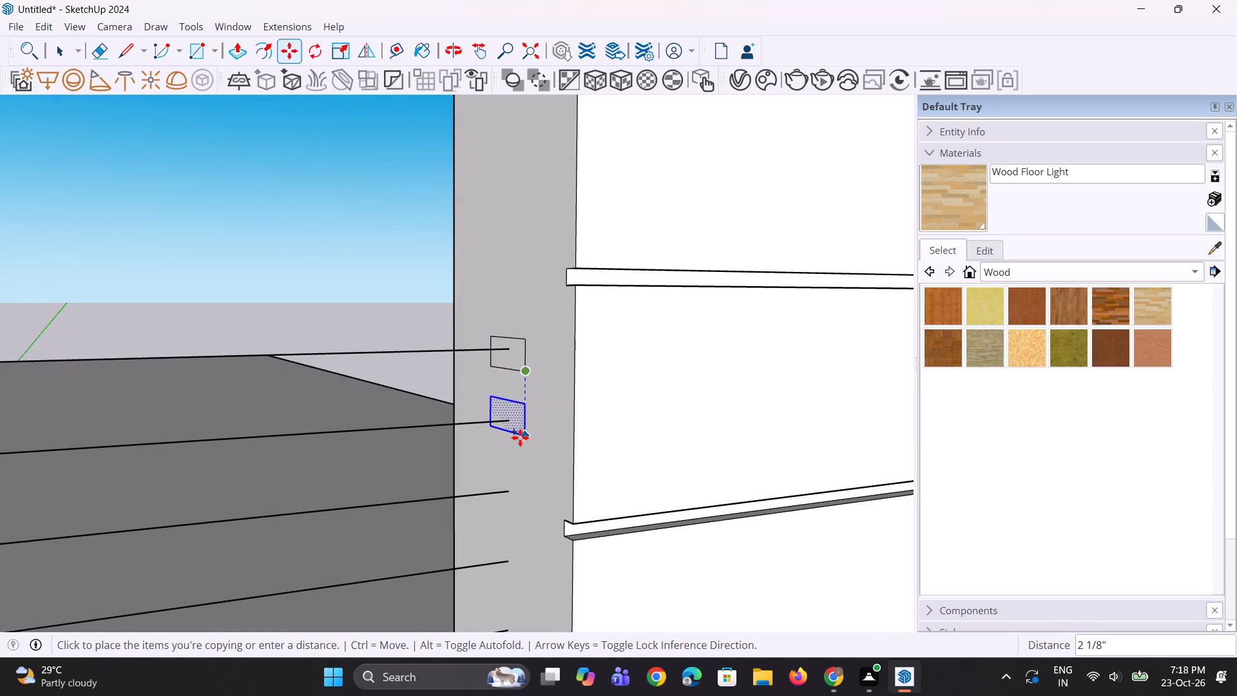
{"action": "left_click", "coordinate": [520, 438]}
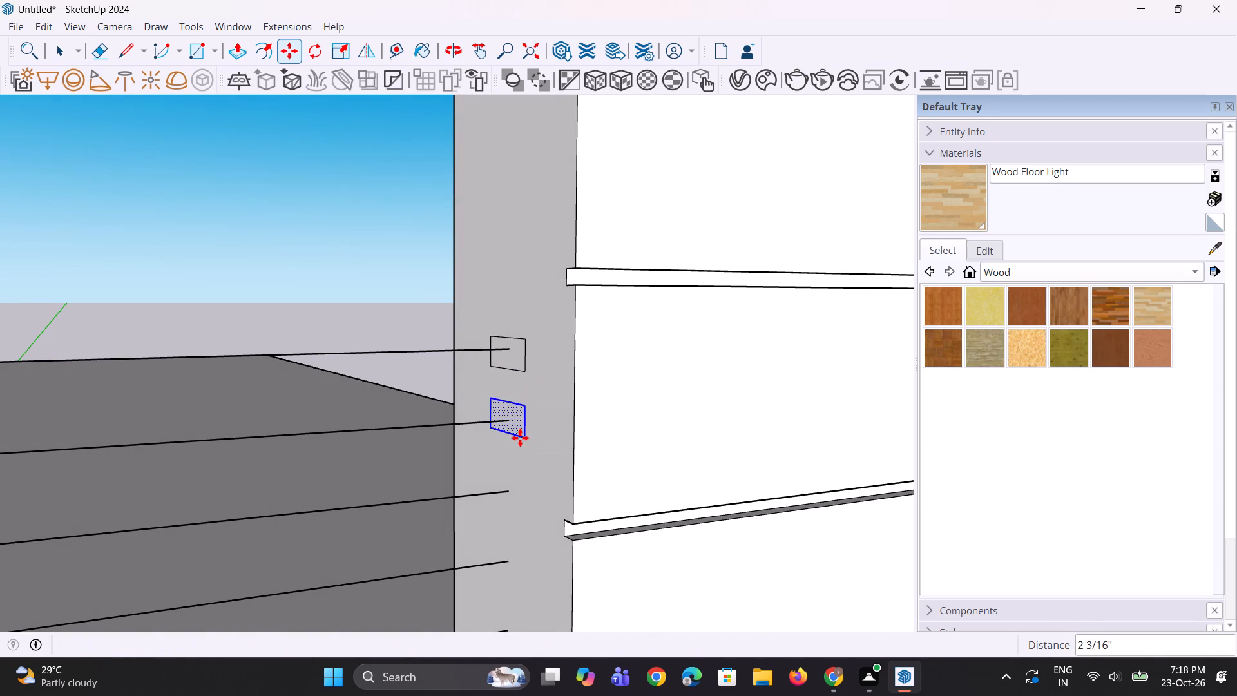
{"action": "key", "text": "asterisk"}
{"action": "key", "text": "6"}
{"action": "key", "text": "Return"}
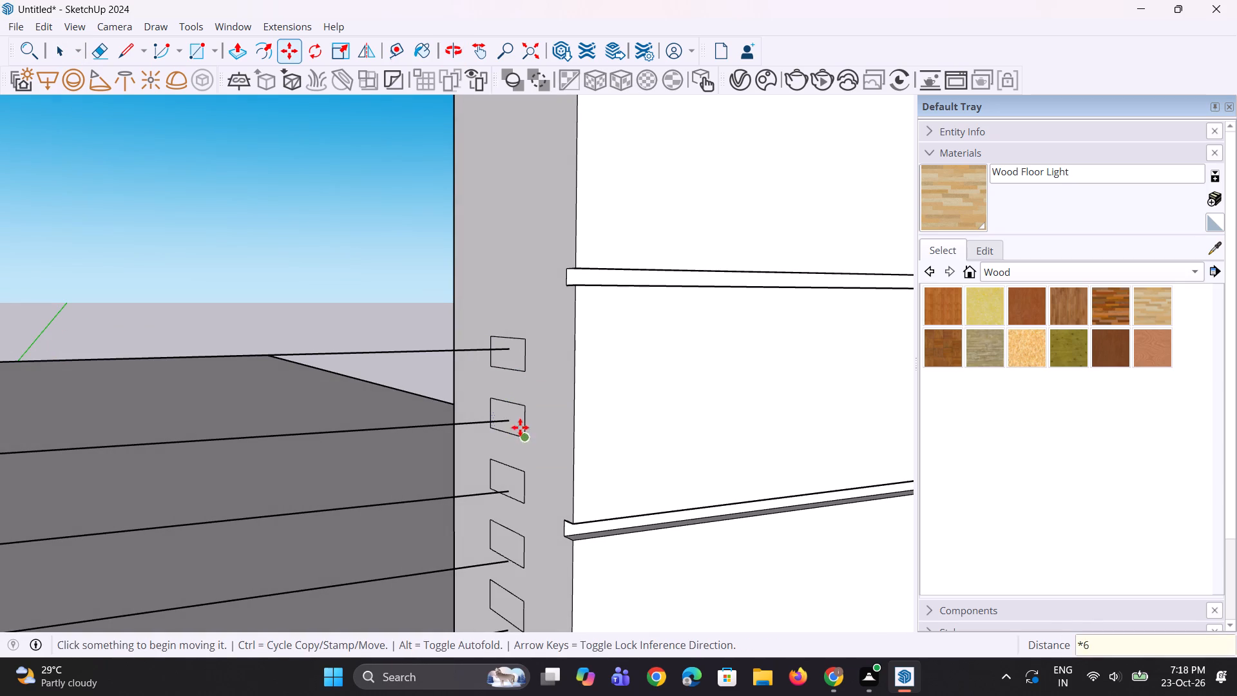
Move the third rectangle from the top down about 1/2" so it is centred on its line's end.
{"action": "scroll", "coordinate": [510, 396], "scroll_direction": "down", "scroll_amount": 5}
{"action": "middle_click", "coordinate": [509, 396]}
{"action": "key", "text": "space"}
{"action": "scroll", "coordinate": [494, 429], "scroll_direction": "up", "scroll_amount": 3}
{"action": "key", "text": "space"}
{"action": "key", "text": "space"}
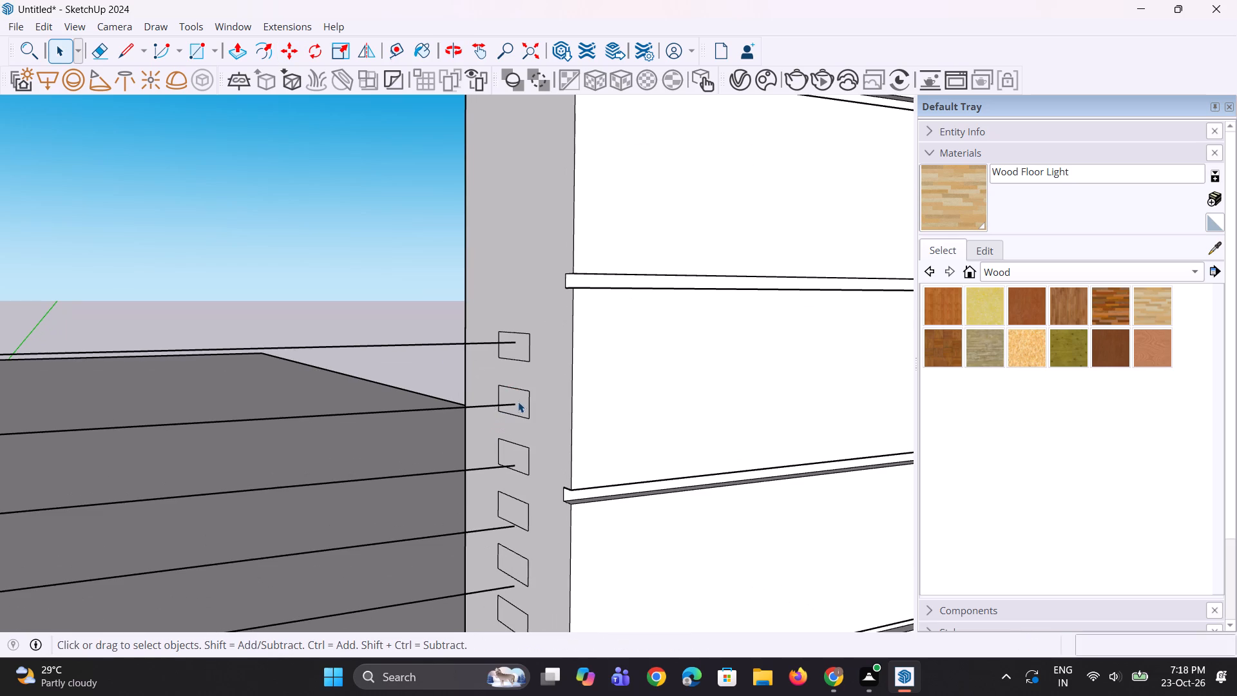
{"action": "scroll", "coordinate": [518, 401], "scroll_direction": "up", "scroll_amount": 2}
{"action": "scroll", "coordinate": [483, 397], "scroll_direction": "down", "scroll_amount": 5}
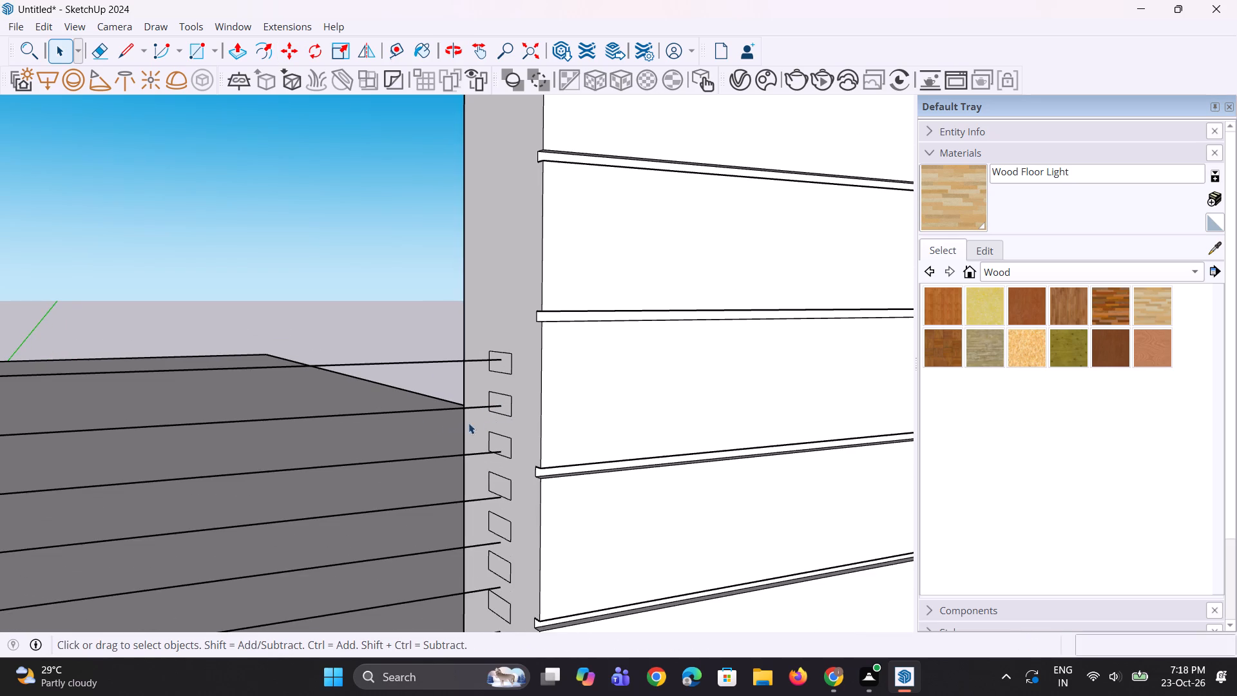
{"action": "scroll", "coordinate": [498, 419], "scroll_direction": "up", "scroll_amount": 3}
{"action": "left_click", "coordinate": [510, 412]}
{"action": "scroll", "coordinate": [511, 407], "scroll_direction": "up", "scroll_amount": 3}
{"action": "left_click", "coordinate": [501, 472]}
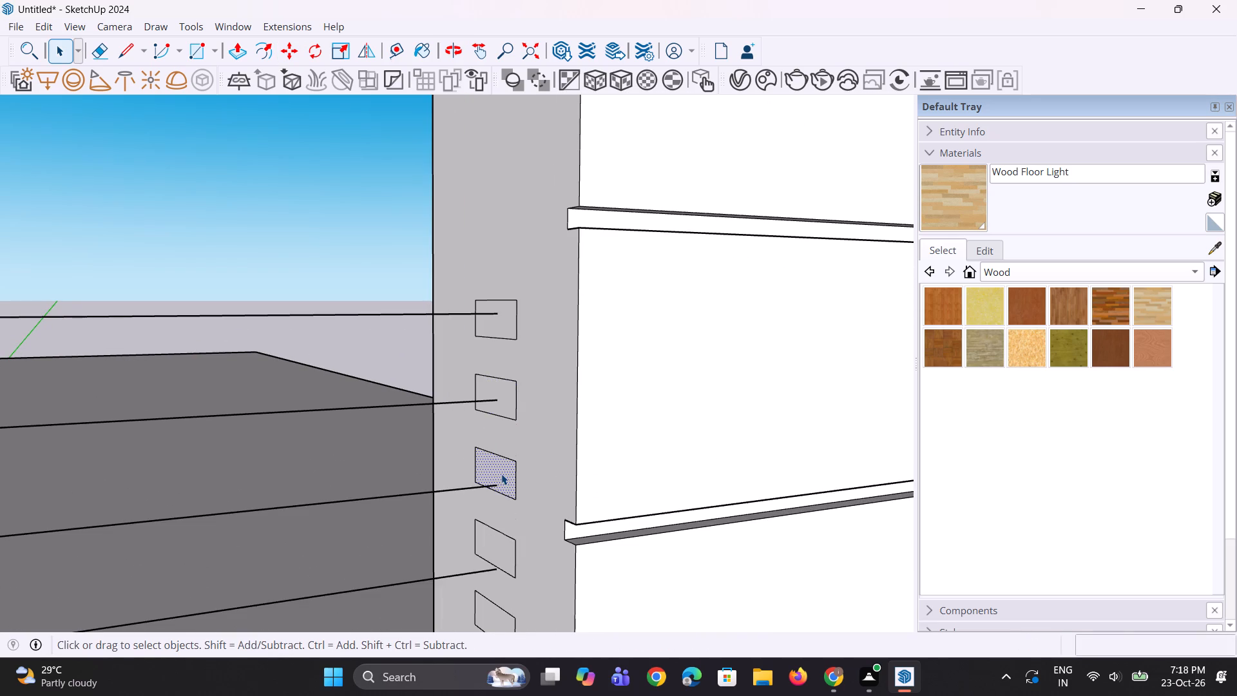
{"action": "key", "text": "m"}
{"action": "left_click", "coordinate": [515, 503]}
{"action": "left_click", "coordinate": [515, 514]}
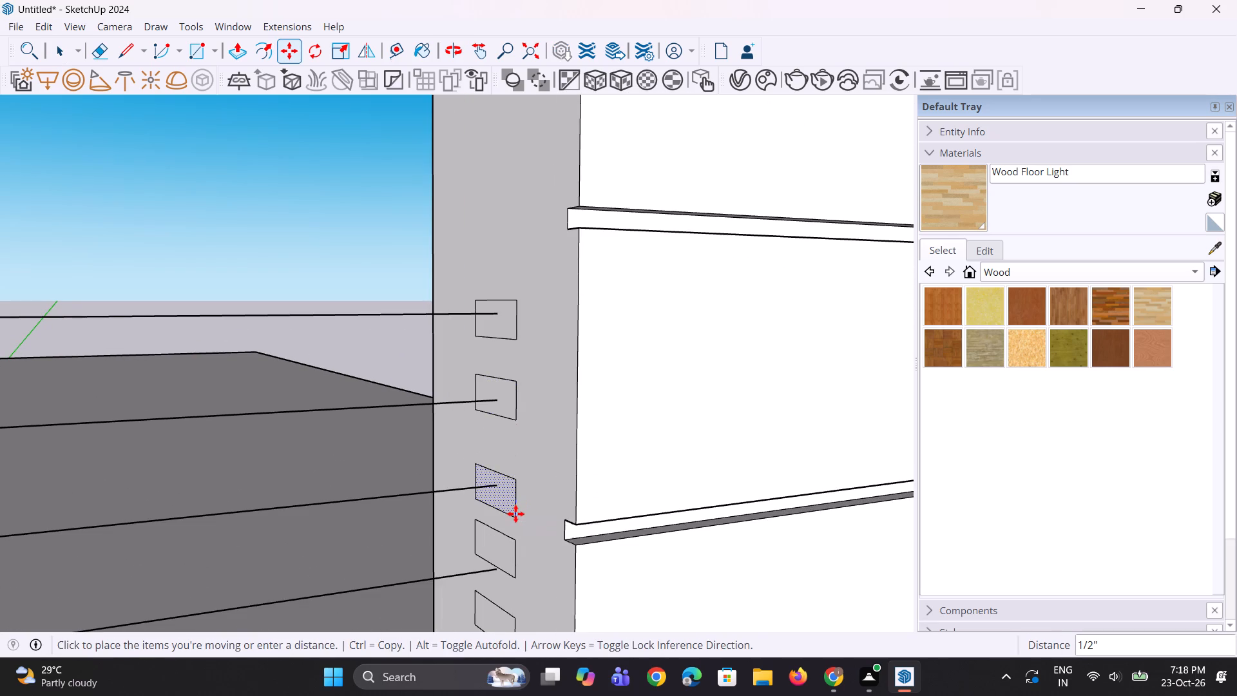
{"action": "scroll", "coordinate": [515, 443], "scroll_direction": "down", "scroll_amount": 4}
{"action": "key", "text": "space"}
{"action": "key", "text": "space"}
Move the fourth rectangle from the top down about 1/2" to centre it on its line's end.
{"action": "scroll", "coordinate": [499, 512], "scroll_direction": "up", "scroll_amount": 2}
{"action": "left_click", "coordinate": [499, 512]}
{"action": "middle_click_drag", "start_coordinate": [517, 520], "coordinate": [535, 499]}
{"action": "key", "text": "m"}
{"action": "scroll", "coordinate": [537, 558], "scroll_direction": "up", "scroll_amount": 2}
{"action": "left_click", "coordinate": [515, 539]}
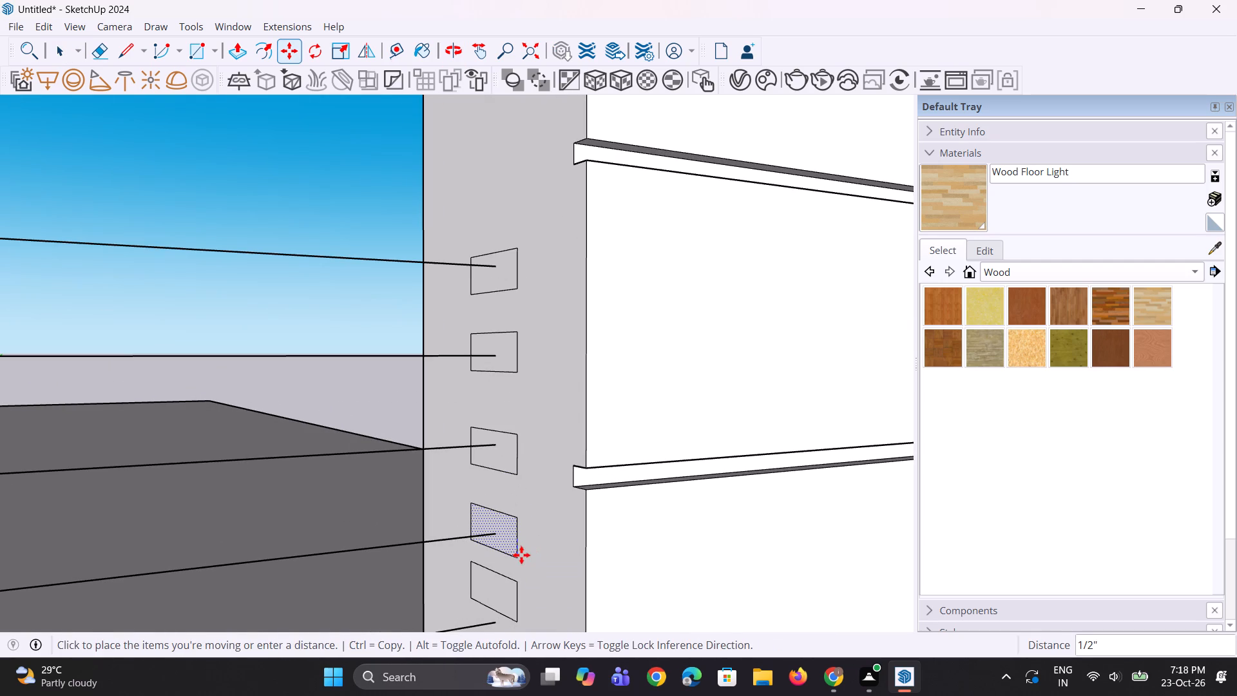
{"action": "left_click", "coordinate": [521, 555]}
{"action": "scroll", "coordinate": [497, 464], "scroll_direction": "down", "scroll_amount": 4}
{"action": "key", "text": "space"}
{"action": "key", "text": "space"}
Move the fifth rectangle from the top down about 11/16" to centre it on its line's end.
{"action": "left_click", "coordinate": [492, 556]}
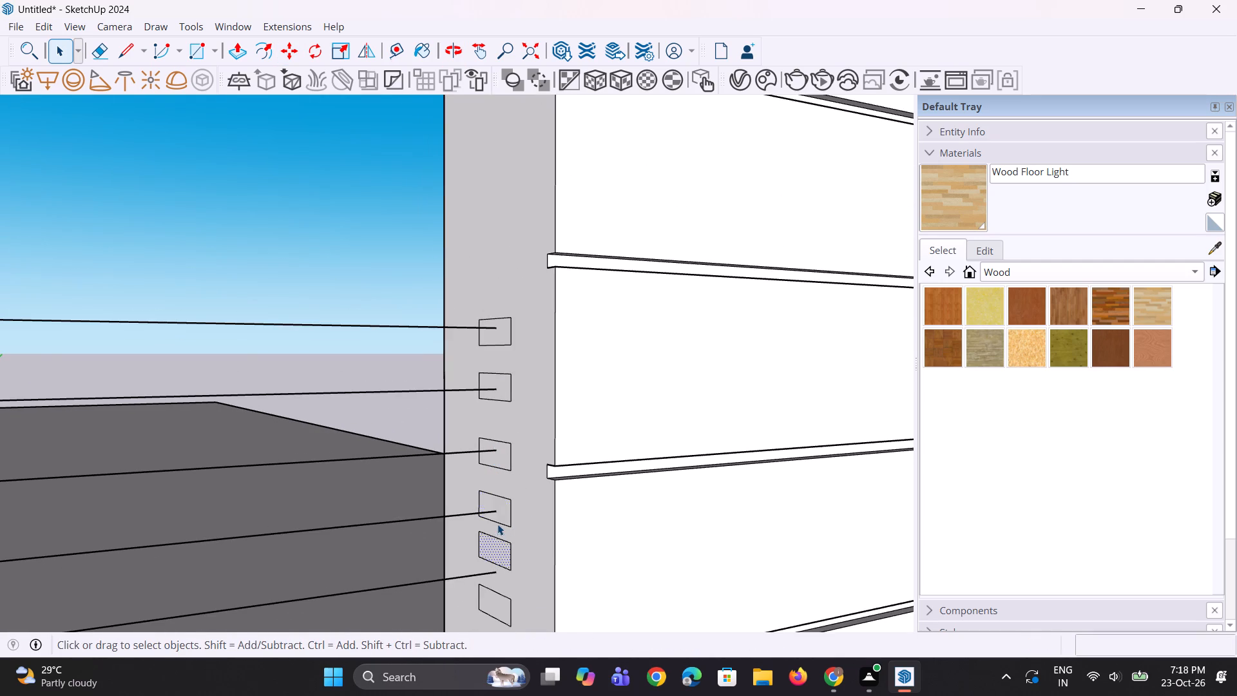
{"action": "scroll", "coordinate": [497, 524], "scroll_direction": "down", "scroll_amount": 4}
{"action": "scroll", "coordinate": [497, 601], "scroll_direction": "up", "scroll_amount": 12}
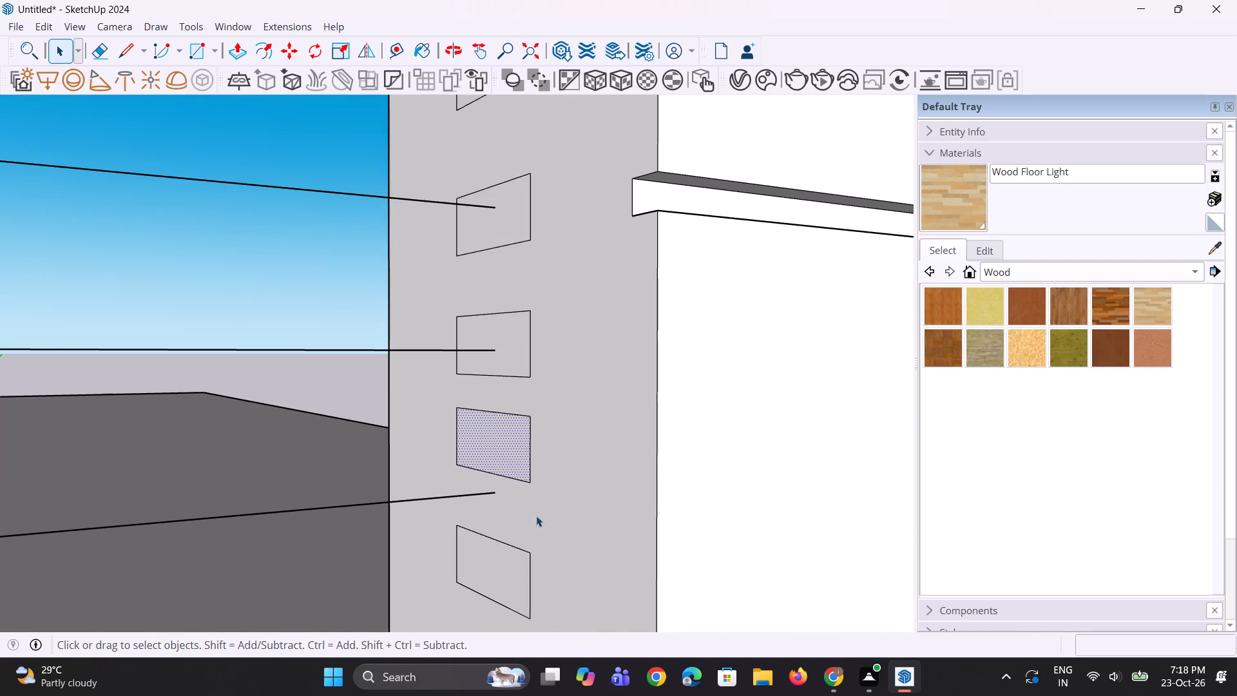
{"action": "key", "text": "m"}
{"action": "left_click", "coordinate": [532, 483]}
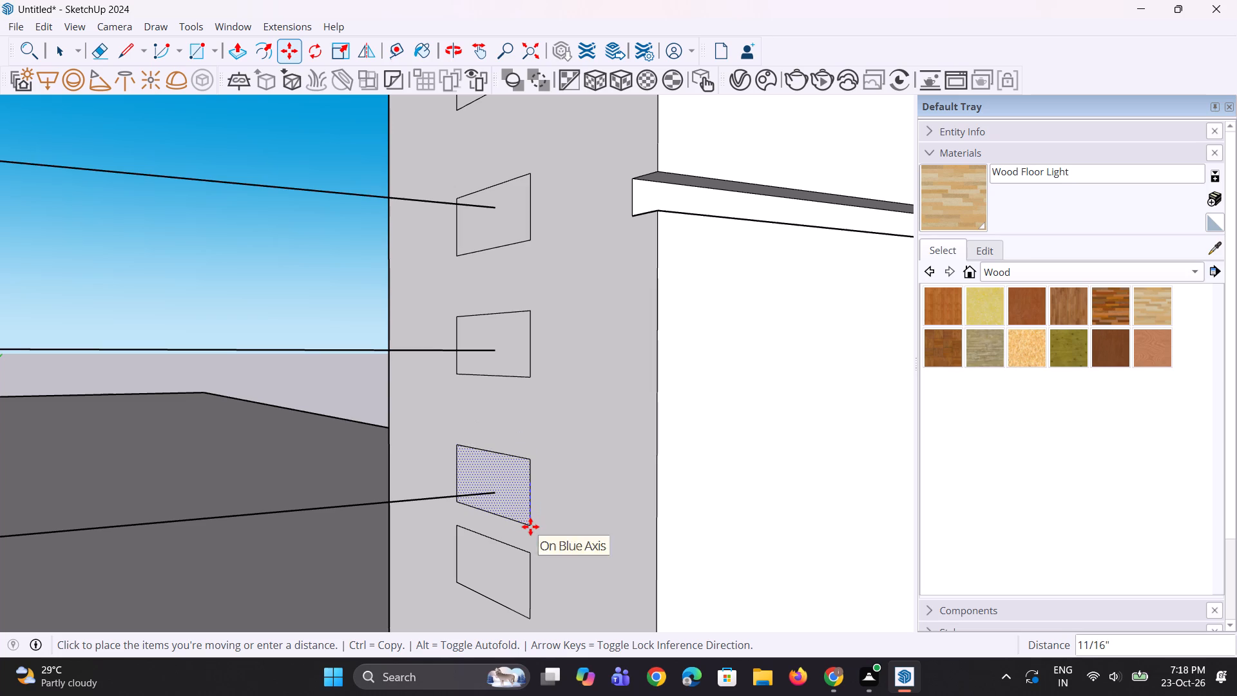
{"action": "left_click", "coordinate": [530, 530]}
{"action": "key", "text": "space"}
{"action": "key", "text": "space"}
{"action": "scroll", "coordinate": [490, 416], "scroll_direction": "down", "scroll_amount": 5}
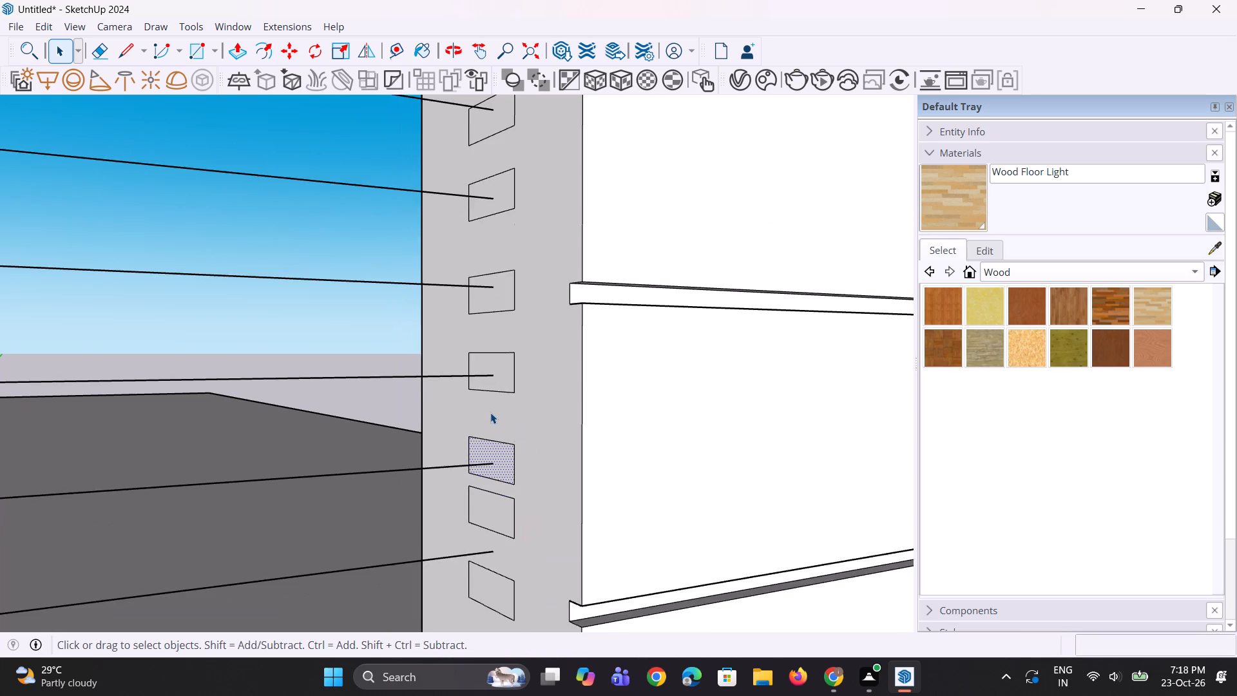
Move the seventh rectangle from the top down about 1 3/16" to centre it on its line's end.
{"action": "scroll", "coordinate": [490, 412], "scroll_direction": "down", "scroll_amount": 3}
{"action": "scroll", "coordinate": [486, 523], "scroll_direction": "up", "scroll_amount": 3}
{"action": "left_click", "coordinate": [499, 550]}
{"action": "scroll", "coordinate": [486, 463], "scroll_direction": "down", "scroll_amount": 6}
{"action": "scroll", "coordinate": [493, 606], "scroll_direction": "up", "scroll_amount": 2}
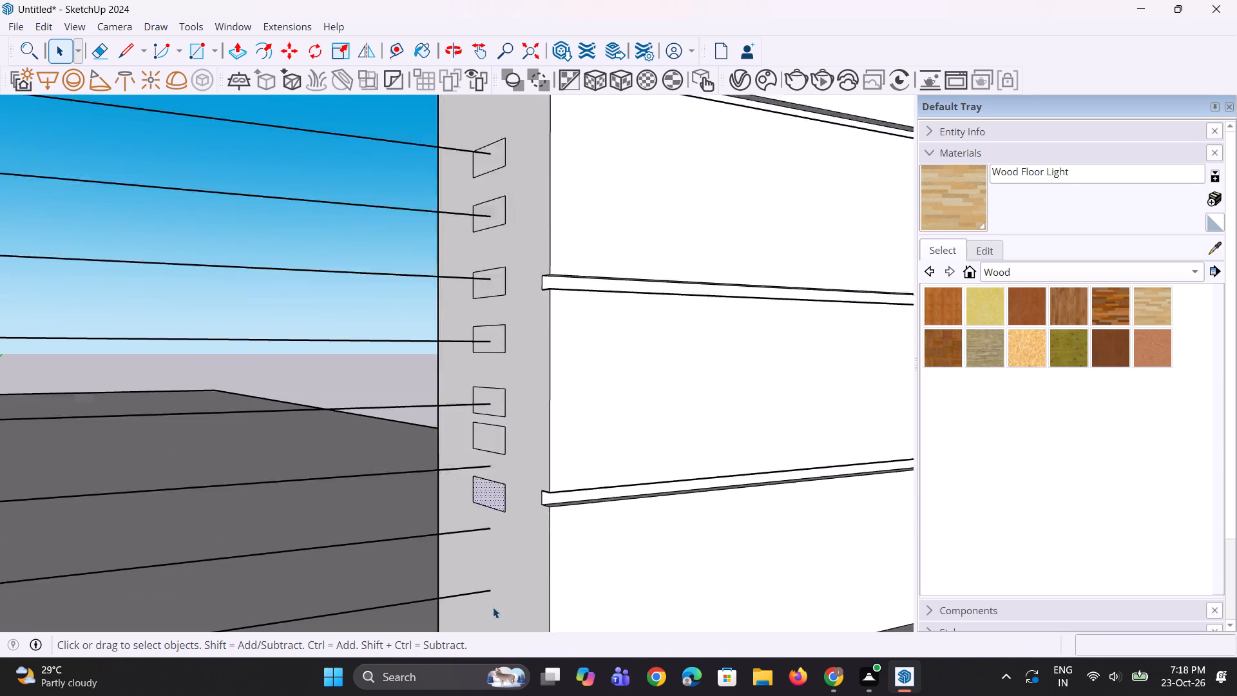
{"action": "scroll", "coordinate": [493, 607], "scroll_direction": "up", "scroll_amount": 5}
{"action": "key", "text": "m"}
{"action": "left_click", "coordinate": [506, 468]}
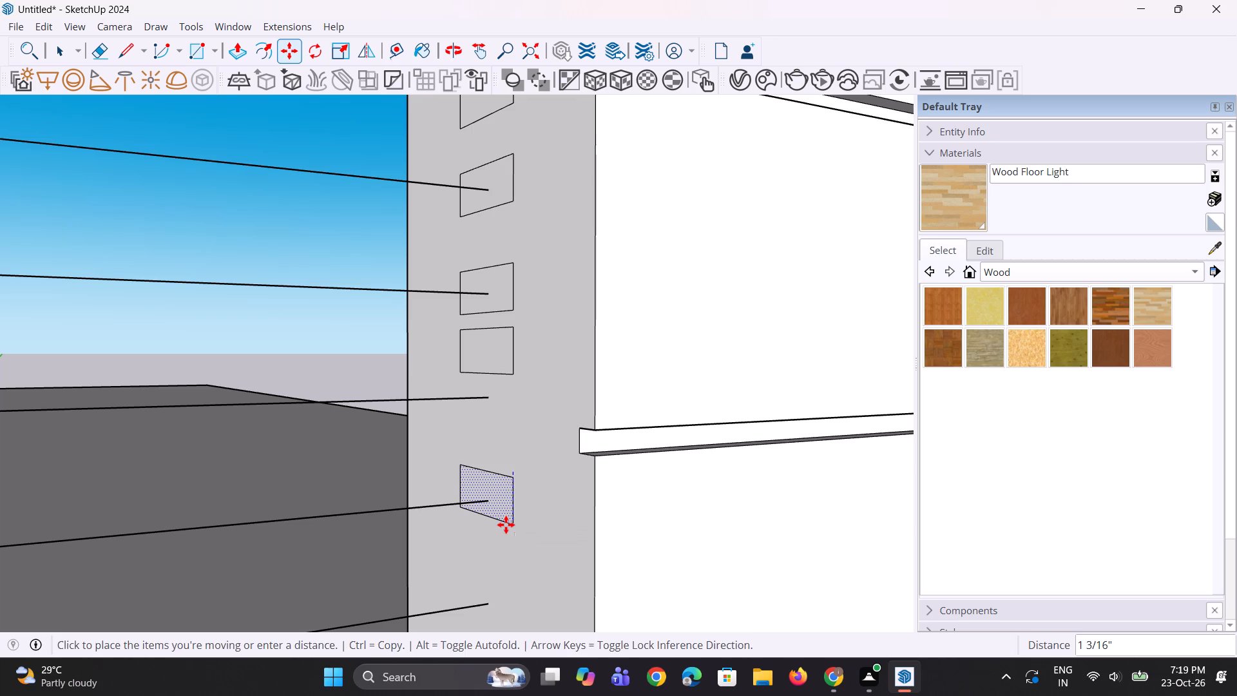
{"action": "left_click", "coordinate": [506, 525]}
{"action": "key", "text": "space"}
{"action": "key", "text": "space"}
Move the sixth rectangle from the top down about 1 1/8" so it is centred on its line's end.
{"action": "left_click", "coordinate": [484, 346]}
{"action": "key", "text": "m"}
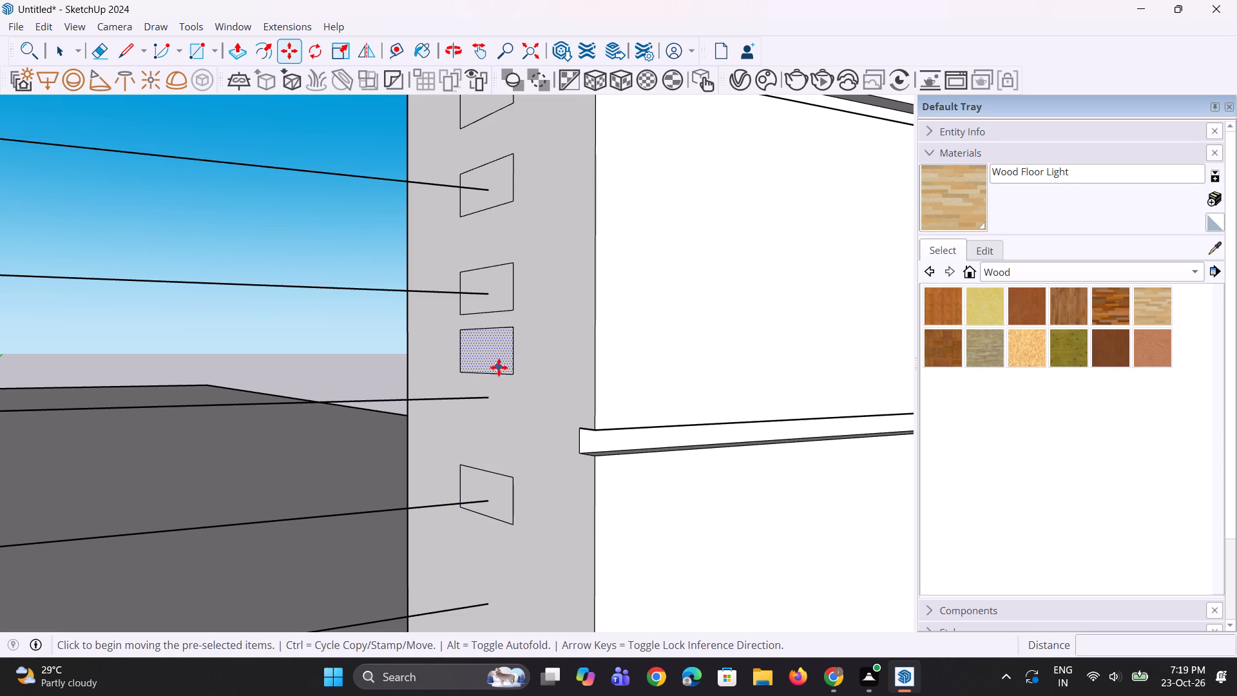
{"action": "left_click", "coordinate": [509, 376]}
{"action": "left_click", "coordinate": [515, 424]}
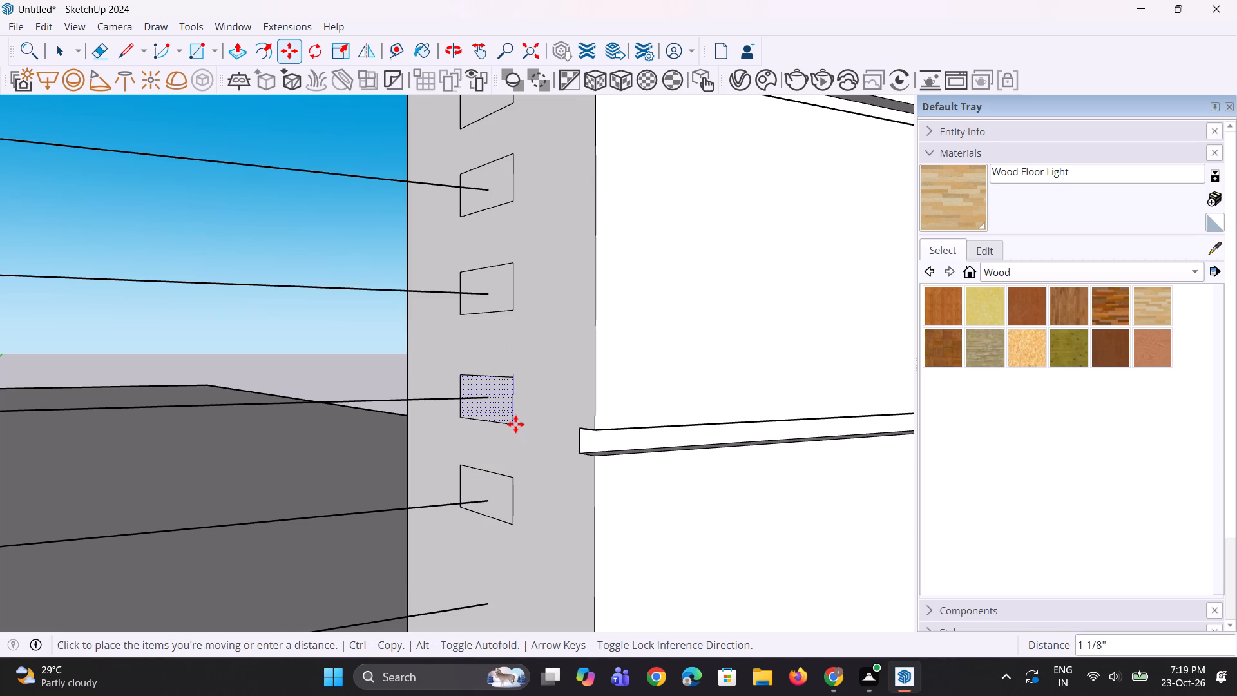
{"action": "scroll", "coordinate": [515, 410], "scroll_direction": "down", "scroll_amount": 3}
{"action": "key", "text": "m"}
{"action": "key", "text": "space"}
Copy the seventh rectangle down about 2 9/16" onto the end of the eighth, lowest rail line.
{"action": "left_click", "coordinate": [508, 483]}
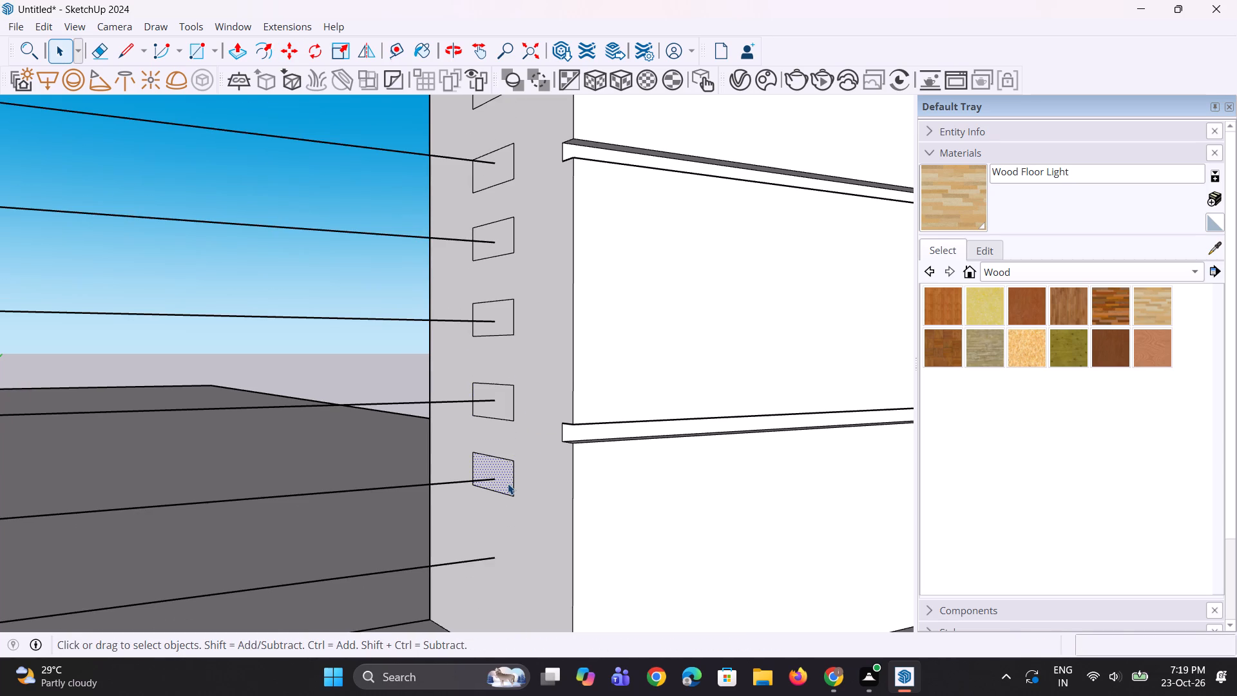
{"action": "key", "text": "m"}
{"action": "scroll", "coordinate": [516, 463], "scroll_direction": "down", "scroll_amount": 3}
{"action": "scroll", "coordinate": [523, 512], "scroll_direction": "up", "scroll_amount": 6}
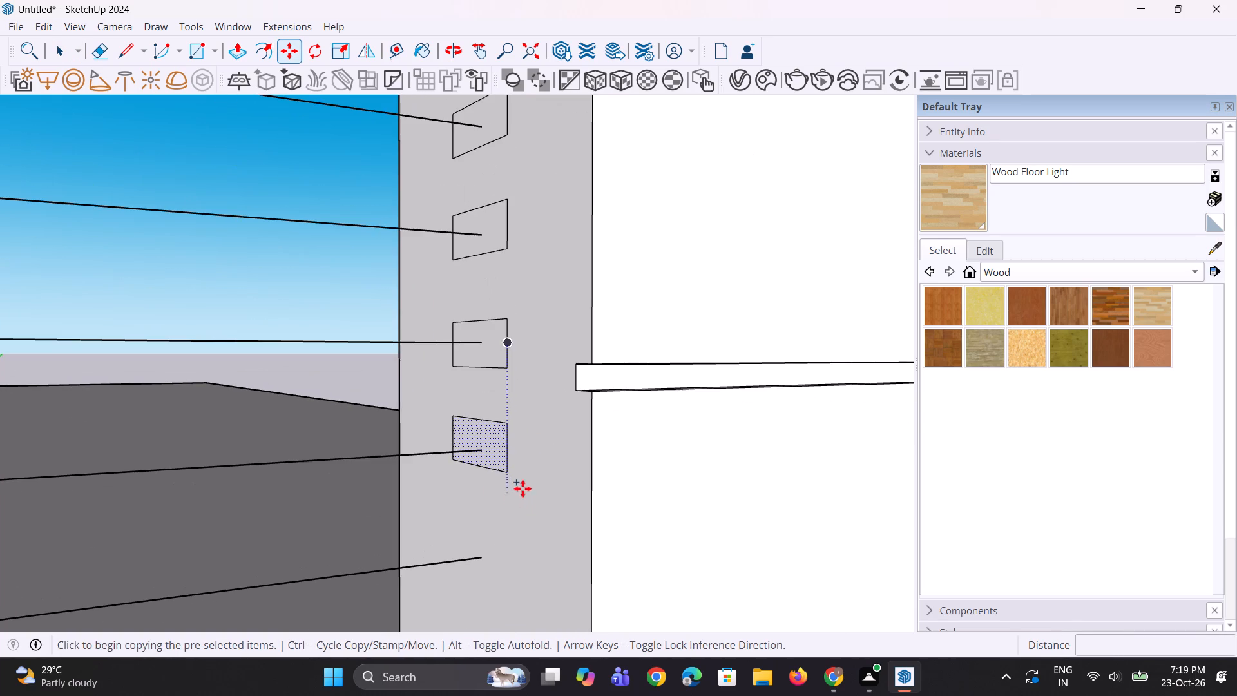
{"action": "left_click", "coordinate": [506, 478]}
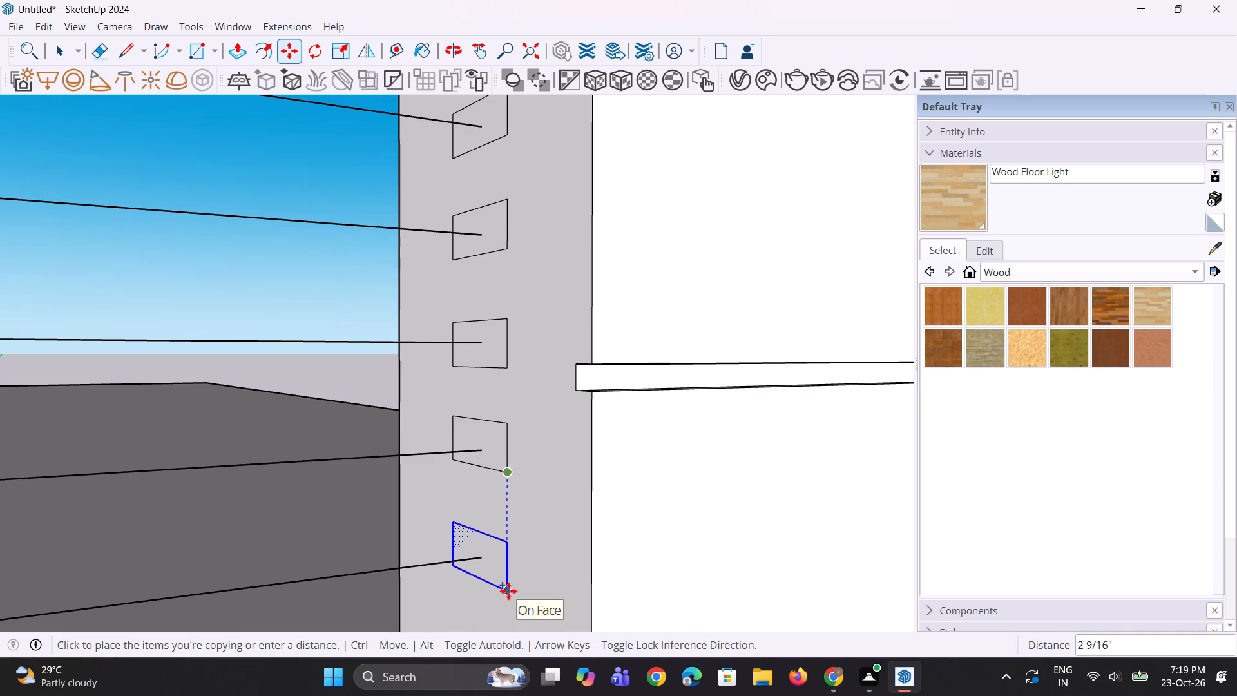
{"action": "left_click", "coordinate": [508, 591]}
{"action": "scroll", "coordinate": [481, 487], "scroll_direction": "down", "scroll_amount": 4}
{"action": "key", "text": "space"}
{"action": "key", "text": "space"}
{"action": "key", "text": "space"}
Nudge the fourth rectangle from the top slightly down to centre it better on its line's end.
{"action": "scroll", "coordinate": [488, 467], "scroll_direction": "down", "scroll_amount": 10}
{"action": "scroll", "coordinate": [477, 369], "scroll_direction": "up", "scroll_amount": 12}
{"action": "left_click", "coordinate": [490, 376]}
{"action": "scroll", "coordinate": [499, 395], "scroll_direction": "up", "scroll_amount": 3}
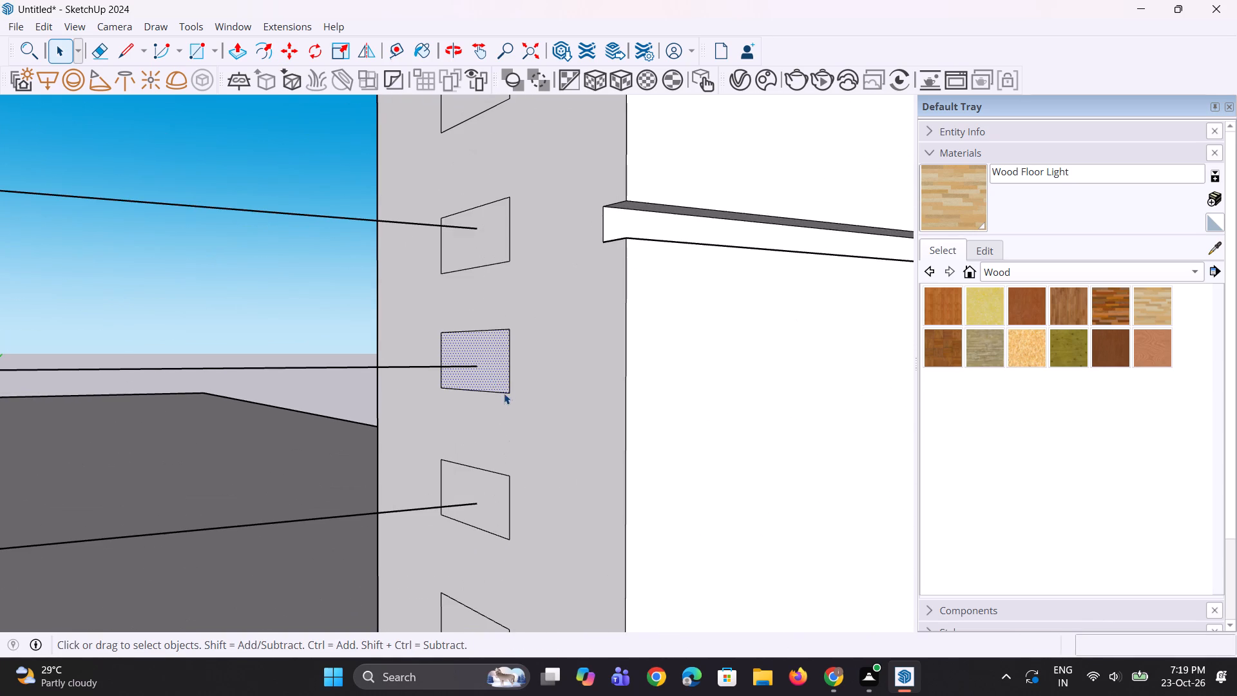
{"action": "key", "text": "m"}
{"action": "left_click", "coordinate": [511, 389]}
{"action": "left_click", "coordinate": [511, 396]}
{"action": "key", "text": "space"}
{"action": "key", "text": "space"}
{"action": "scroll", "coordinate": [511, 396], "scroll_direction": "down", "scroll_amount": 5}
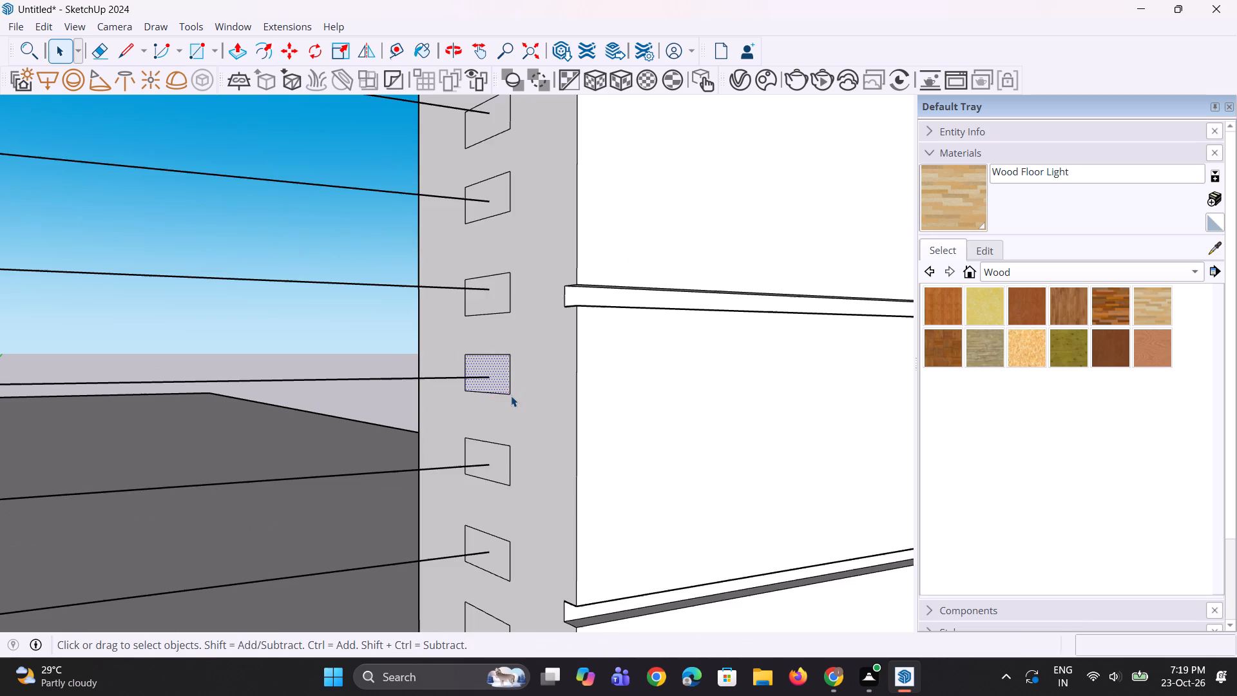
{"action": "key", "text": "space"}
{"action": "key", "text": "space"}
Extrude the top rectangle along the first rail line with Follow Me.
{"action": "scroll", "coordinate": [467, 365], "scroll_direction": "down", "scroll_amount": 4}
{"action": "left_click", "coordinate": [445, 191]}
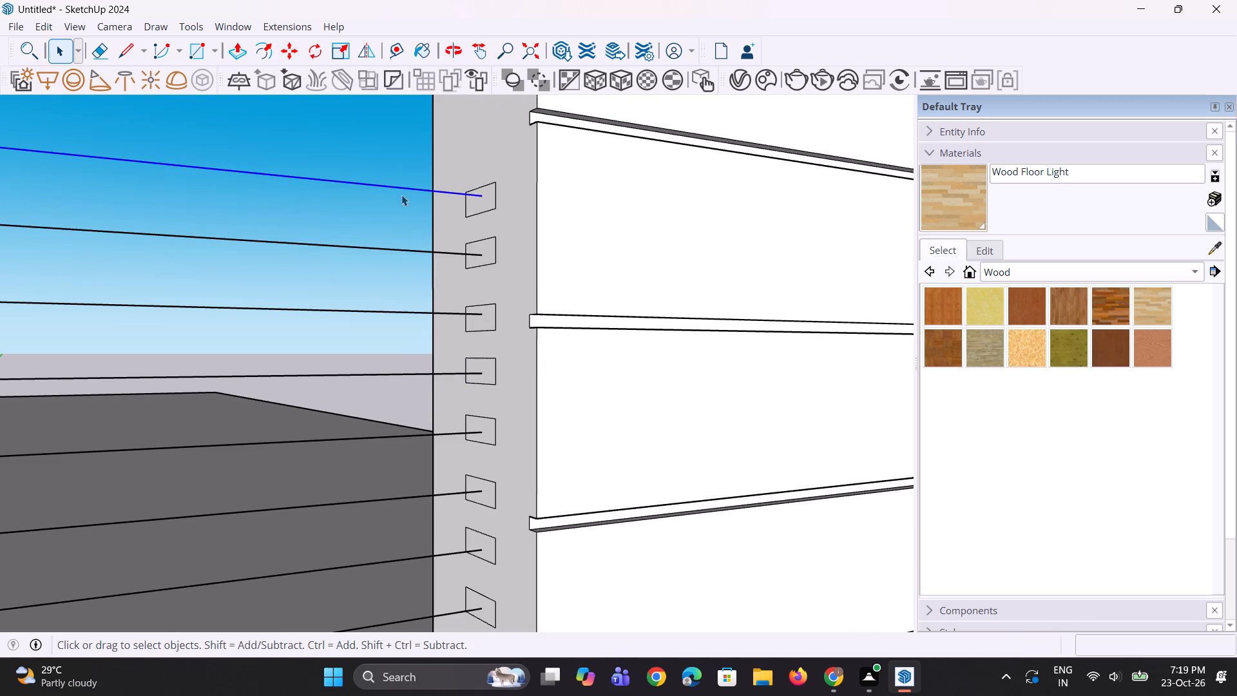
{"action": "left_click", "coordinate": [25, 49]}
{"action": "type", "text": "gf"}
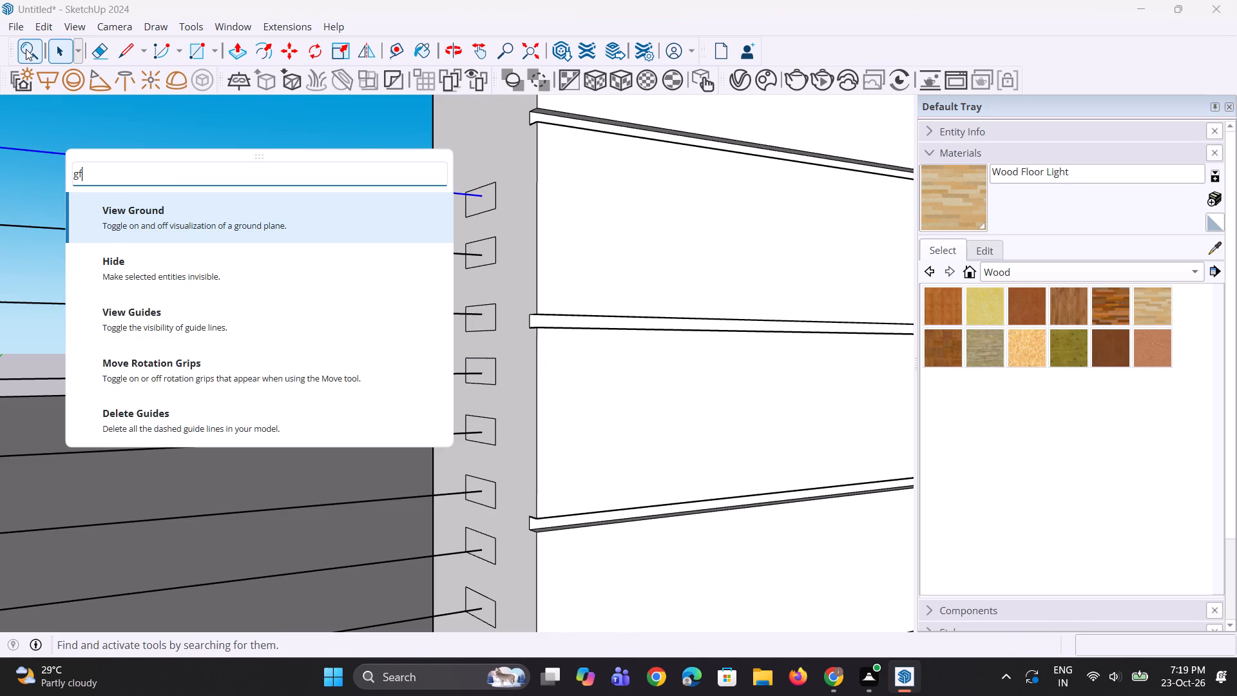
{"action": "key", "text": "BackSpace"}
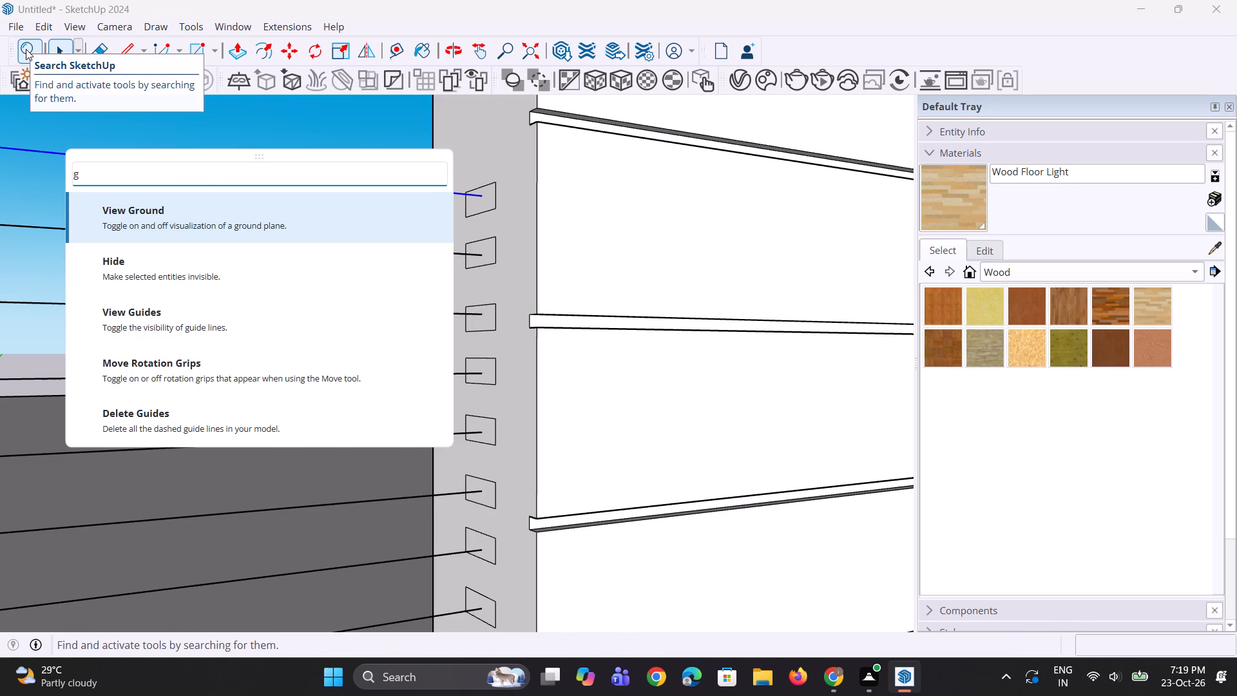
{"action": "key", "text": "BackSpace"}
{"action": "type", "text": "foll"}
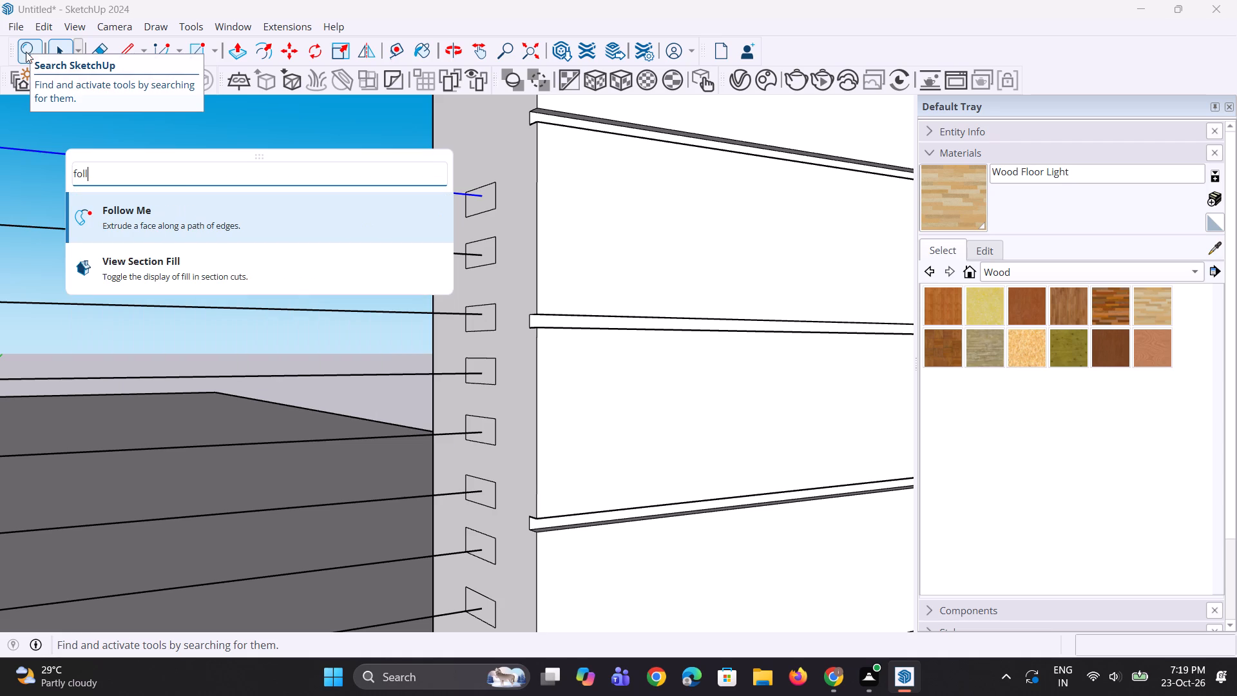
{"action": "left_click", "coordinate": [145, 215]}
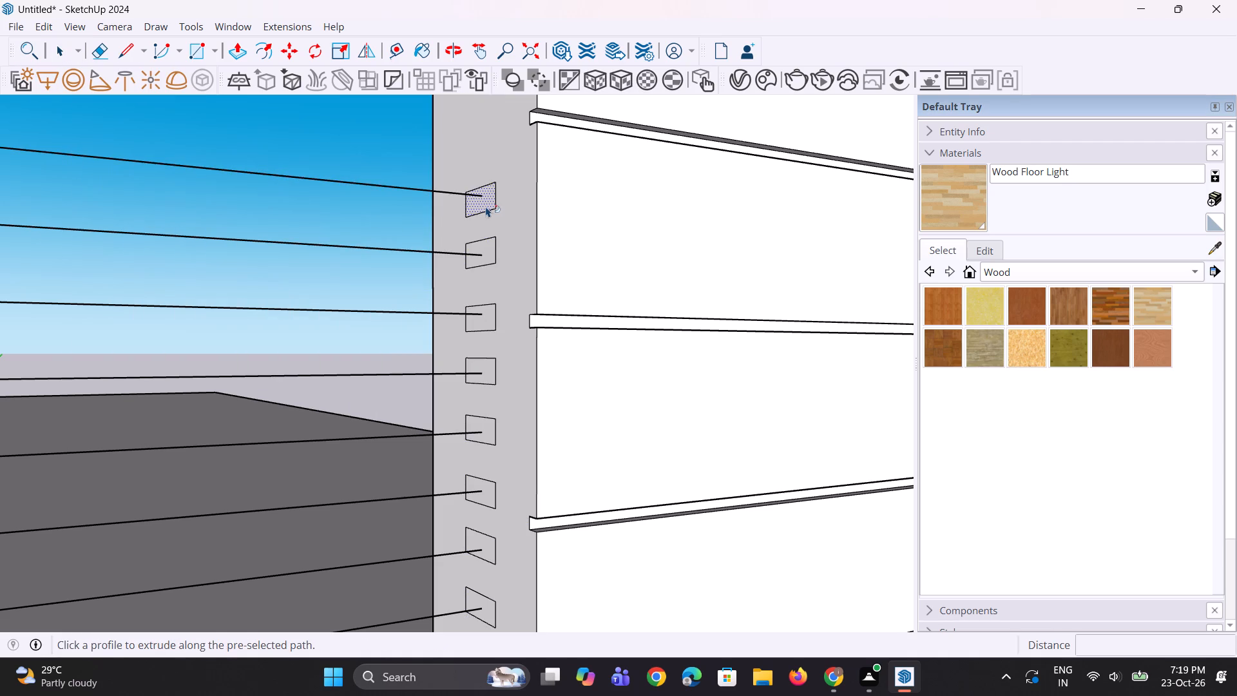
{"action": "left_click", "coordinate": [486, 206]}
{"action": "scroll", "coordinate": [450, 271], "scroll_direction": "down", "scroll_amount": 1}
{"action": "key", "text": "space"}
{"action": "key", "text": "space"}
{"action": "key", "text": "space"}
Extrude the second rectangle from the top along its rail line with Follow Me.
{"action": "left_click", "coordinate": [454, 256]}
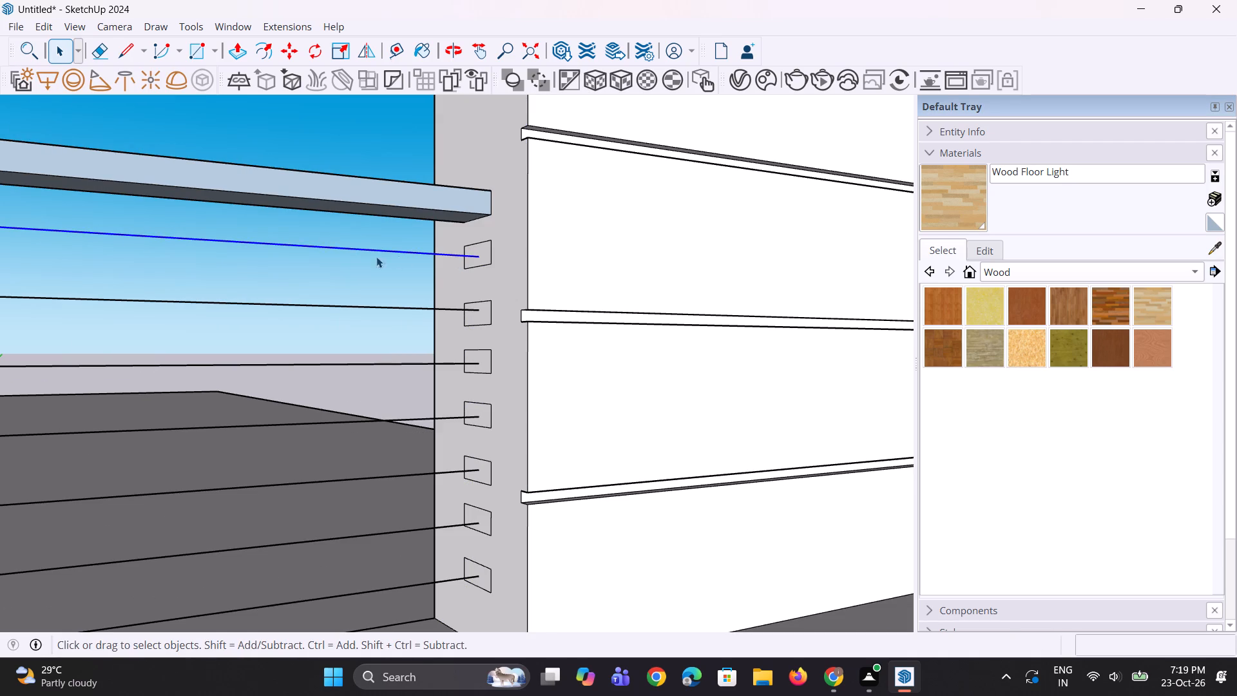
{"action": "left_click", "coordinate": [31, 51]}
{"action": "type", "text": "fol"}
{"action": "key", "text": "l"}
{"action": "left_click", "coordinate": [133, 228]}
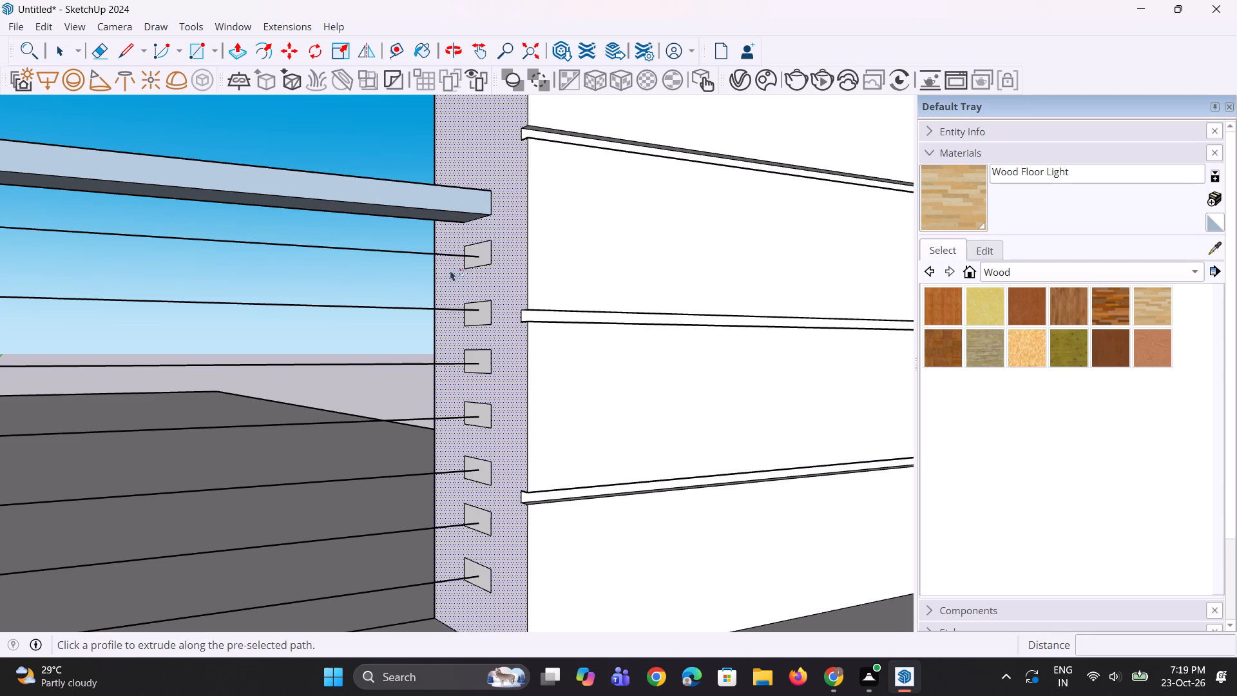
{"action": "left_click", "coordinate": [470, 264]}
{"action": "middle_click_drag", "start_coordinate": [427, 278], "coordinate": [426, 291]}
{"action": "key", "text": "space"}
Extrude the third rectangle from the top along its rail line with Follow Me.
{"action": "left_click", "coordinate": [416, 308]}
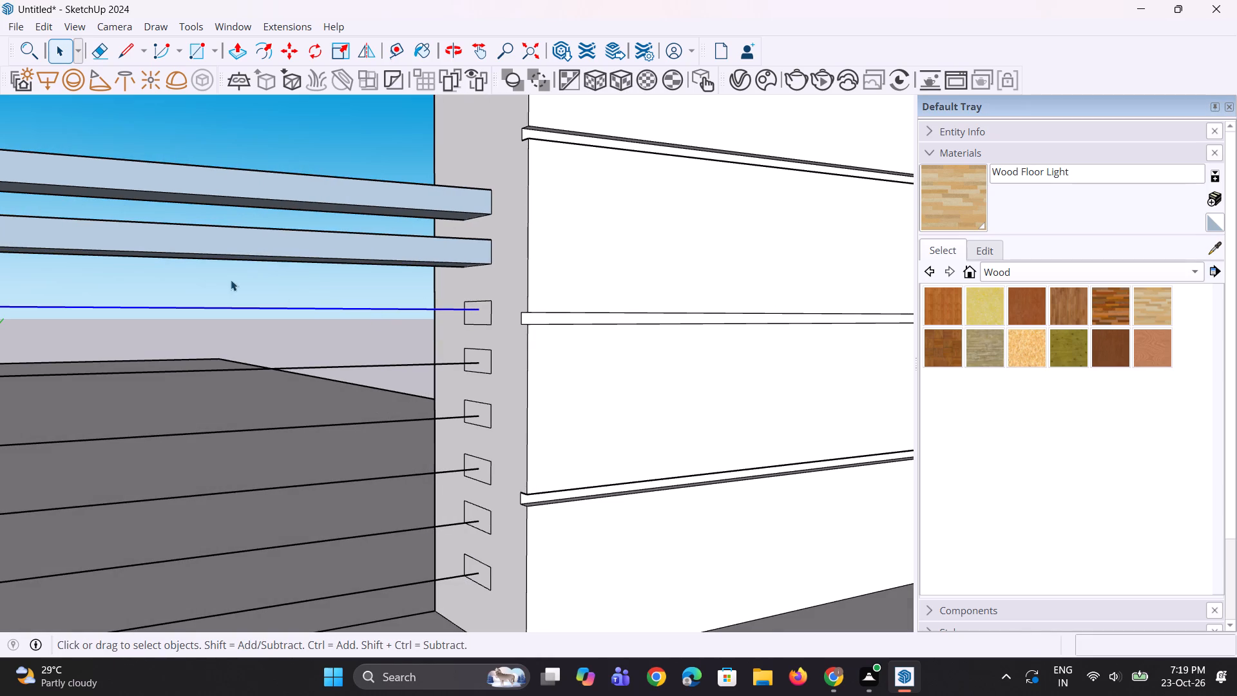
{"action": "left_click", "coordinate": [30, 55]}
{"action": "type", "text": "fo"}
{"action": "key", "text": "l"}
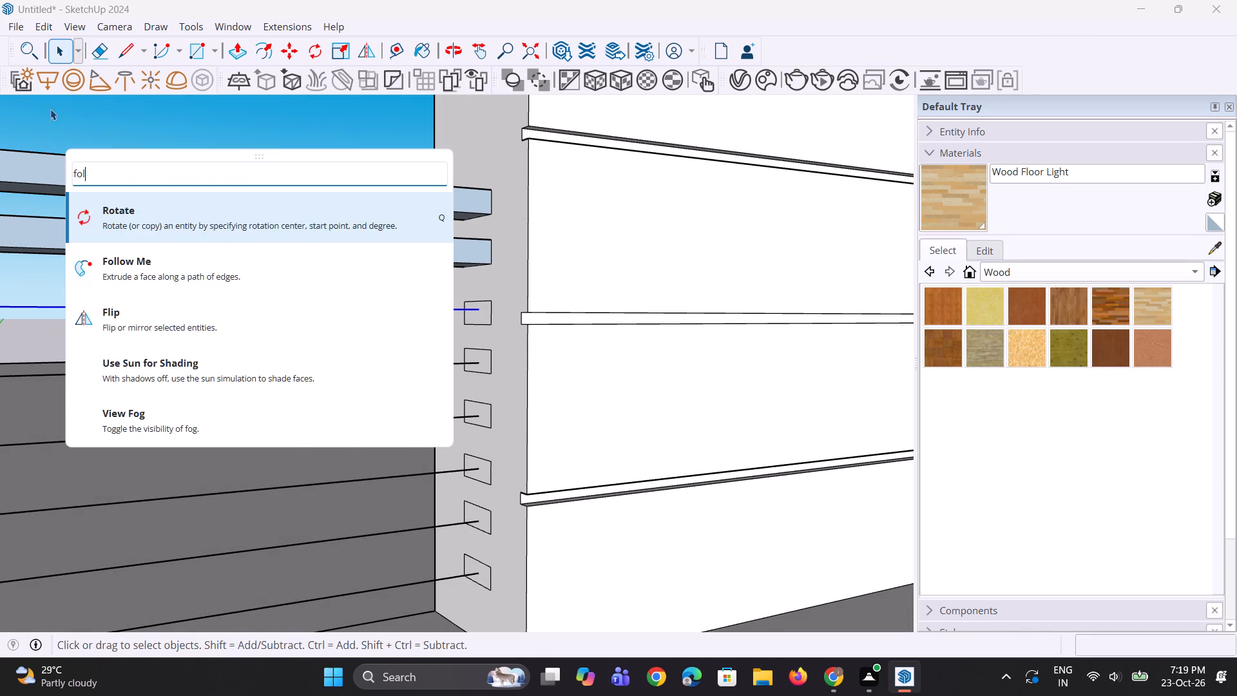
{"action": "key", "text": "l"}
{"action": "left_click", "coordinate": [124, 219]}
{"action": "left_click", "coordinate": [465, 320]}
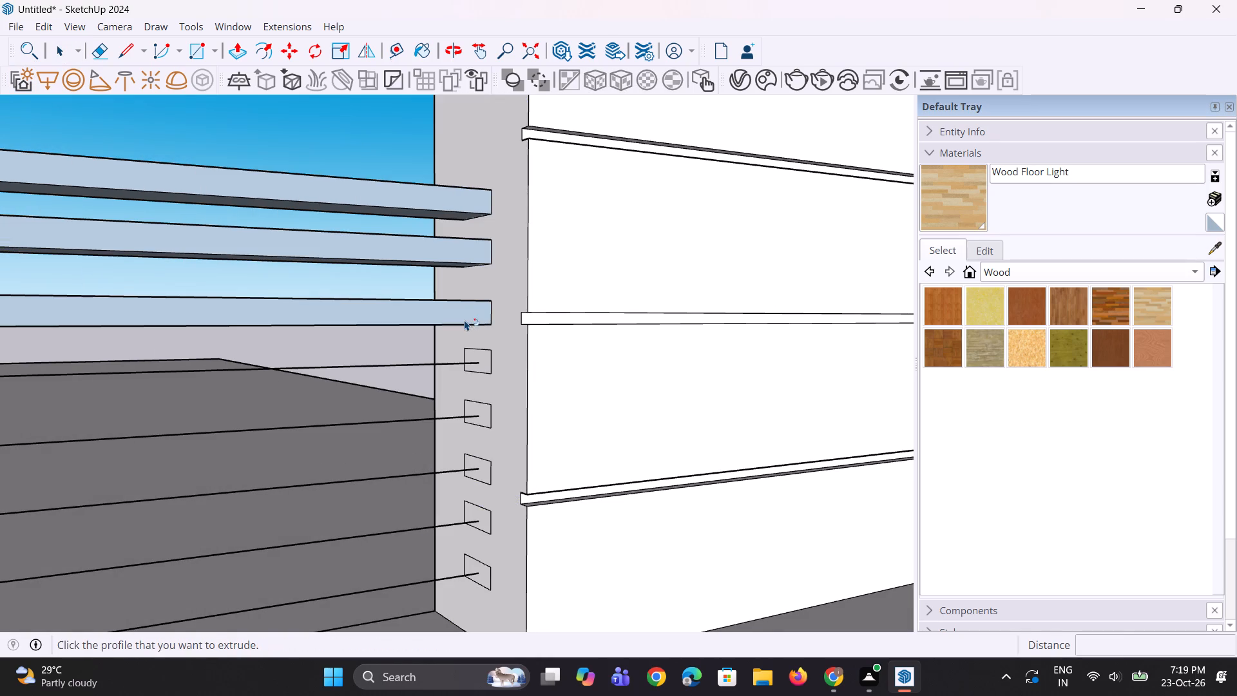
{"action": "scroll", "coordinate": [434, 300], "scroll_direction": "down", "scroll_amount": 4}
{"action": "key", "text": "space"}
{"action": "key", "text": "space"}
Extrude the fourth rectangle from the top along its rail line with Follow Me.
{"action": "left_click", "coordinate": [380, 346]}
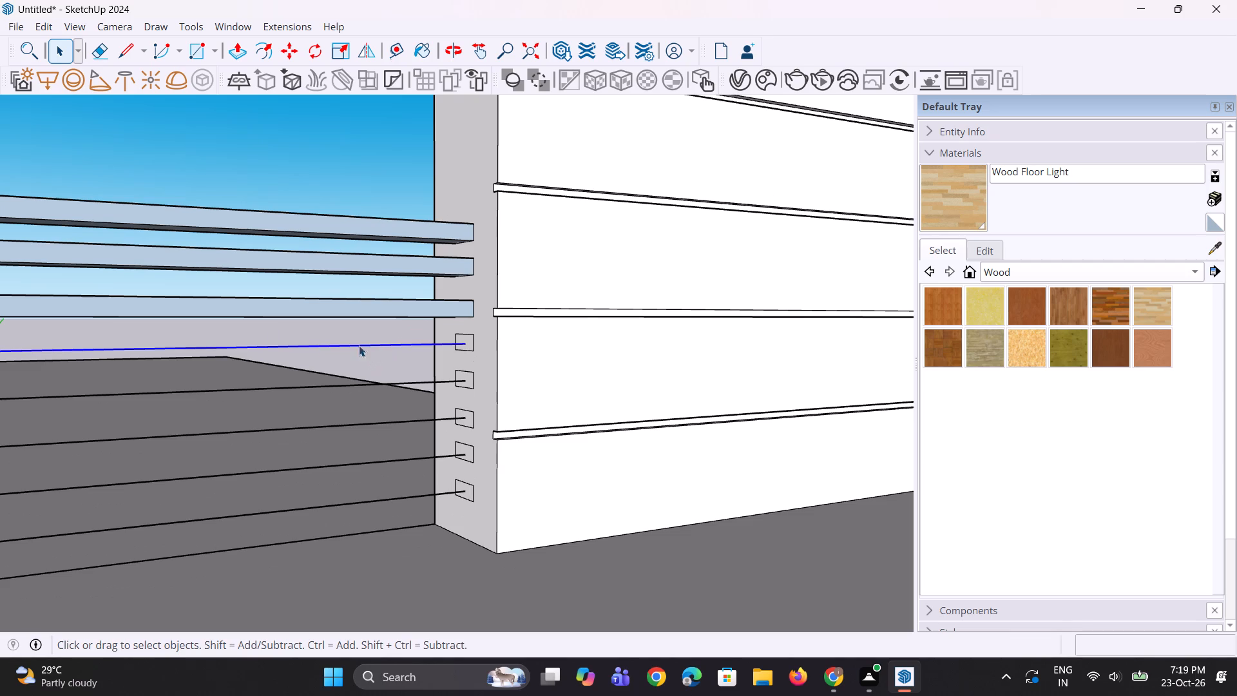
{"action": "left_click", "coordinate": [38, 54]}
{"action": "type", "text": "fo"}
{"action": "key", "text": "l"}
{"action": "key", "text": "l"}
{"action": "left_click", "coordinate": [157, 206]}
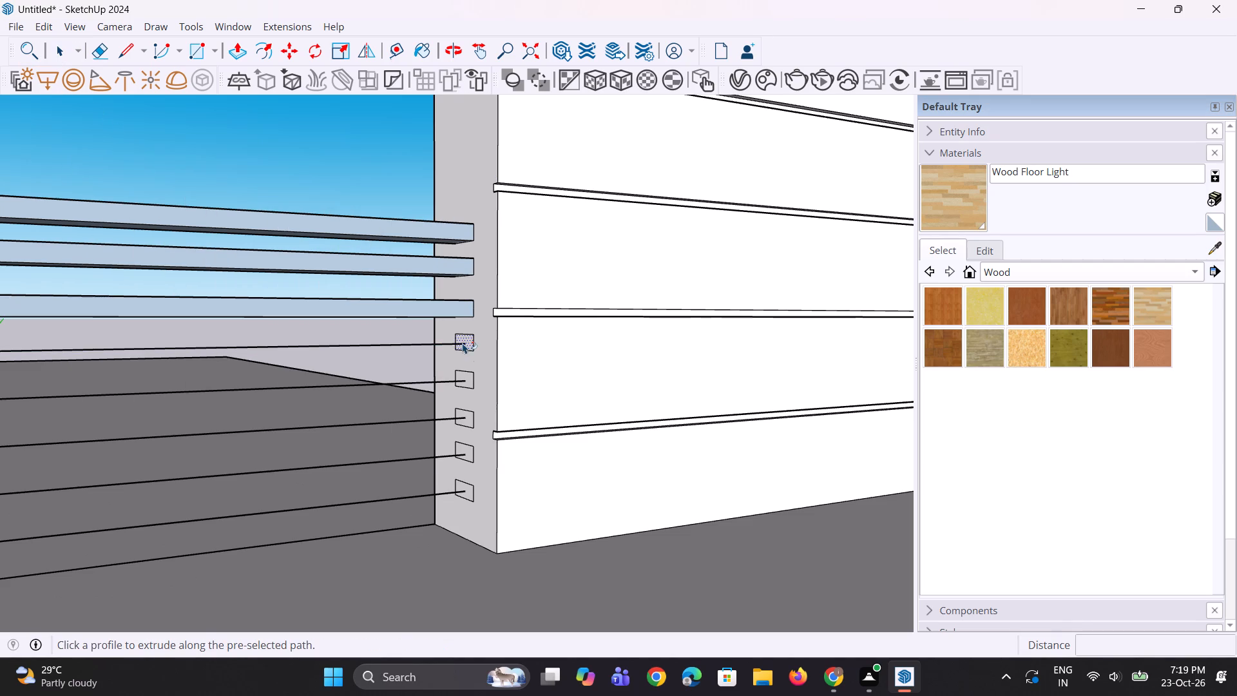
{"action": "left_click", "coordinate": [463, 343]}
{"action": "key", "text": "space"}
Extrude the fifth rectangle from the top along its rail line with Follow Me.
{"action": "left_click", "coordinate": [415, 382]}
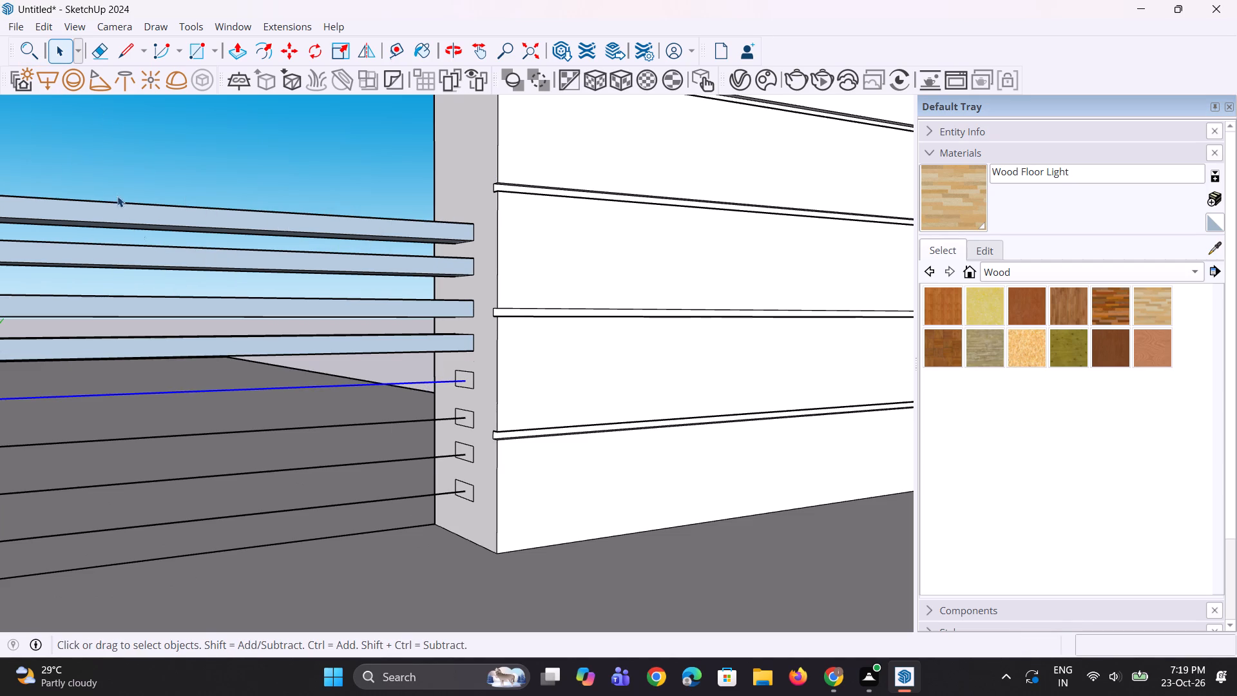
{"action": "left_click", "coordinate": [34, 55]}
{"action": "type", "text": "fo"}
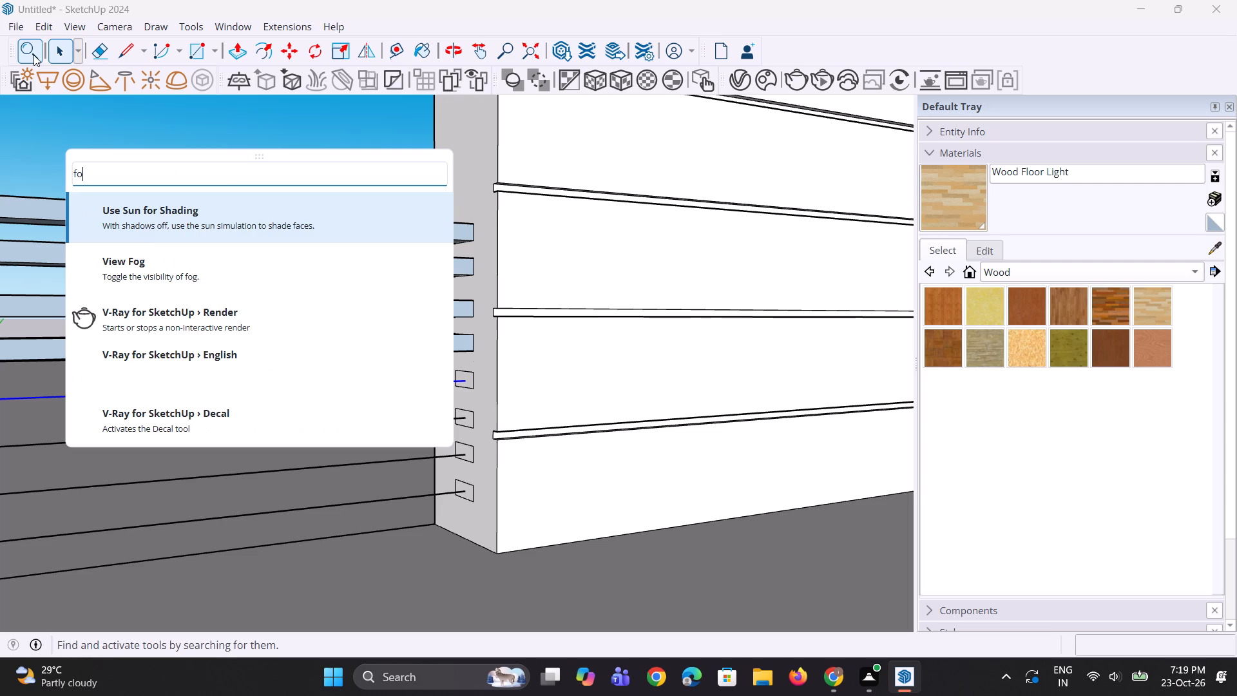
{"action": "key", "text": "l"}
{"action": "key", "text": "l"}
{"action": "left_click", "coordinate": [123, 217]}
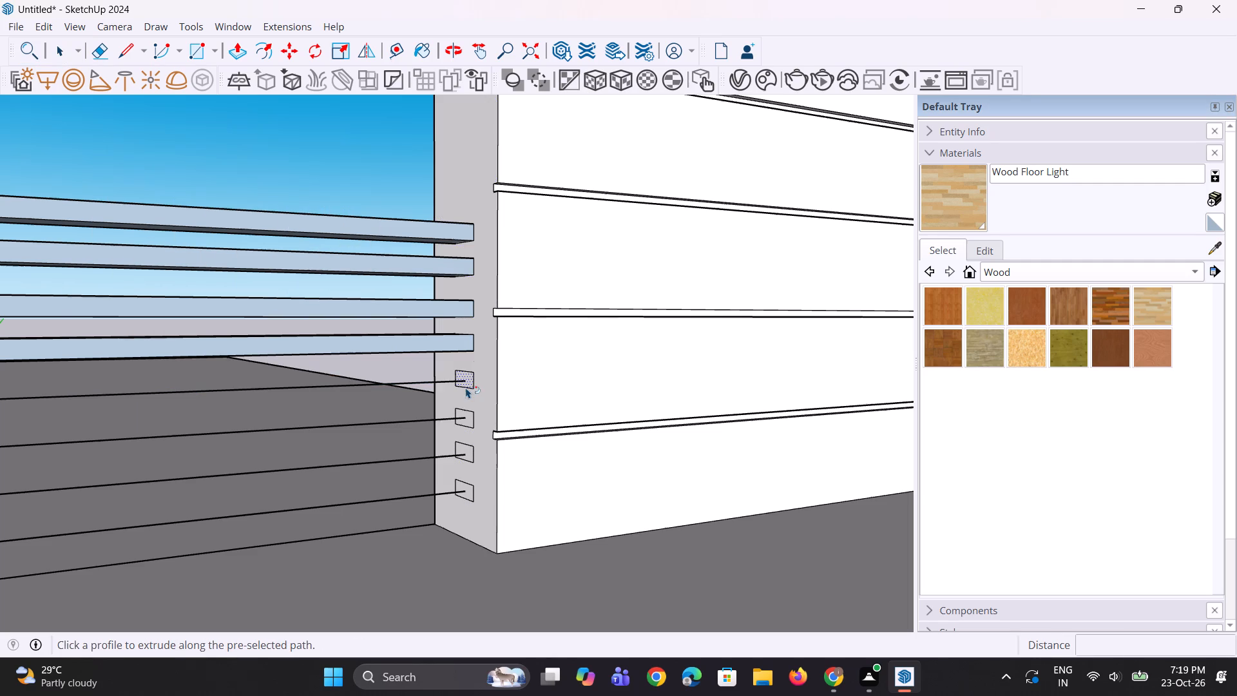
{"action": "left_click", "coordinate": [466, 387]}
{"action": "scroll", "coordinate": [390, 334], "scroll_direction": "down", "scroll_amount": 4}
{"action": "middle_click_drag", "start_coordinate": [390, 376], "coordinate": [373, 342]}
{"action": "scroll", "coordinate": [370, 375], "scroll_direction": "up", "scroll_amount": 2}
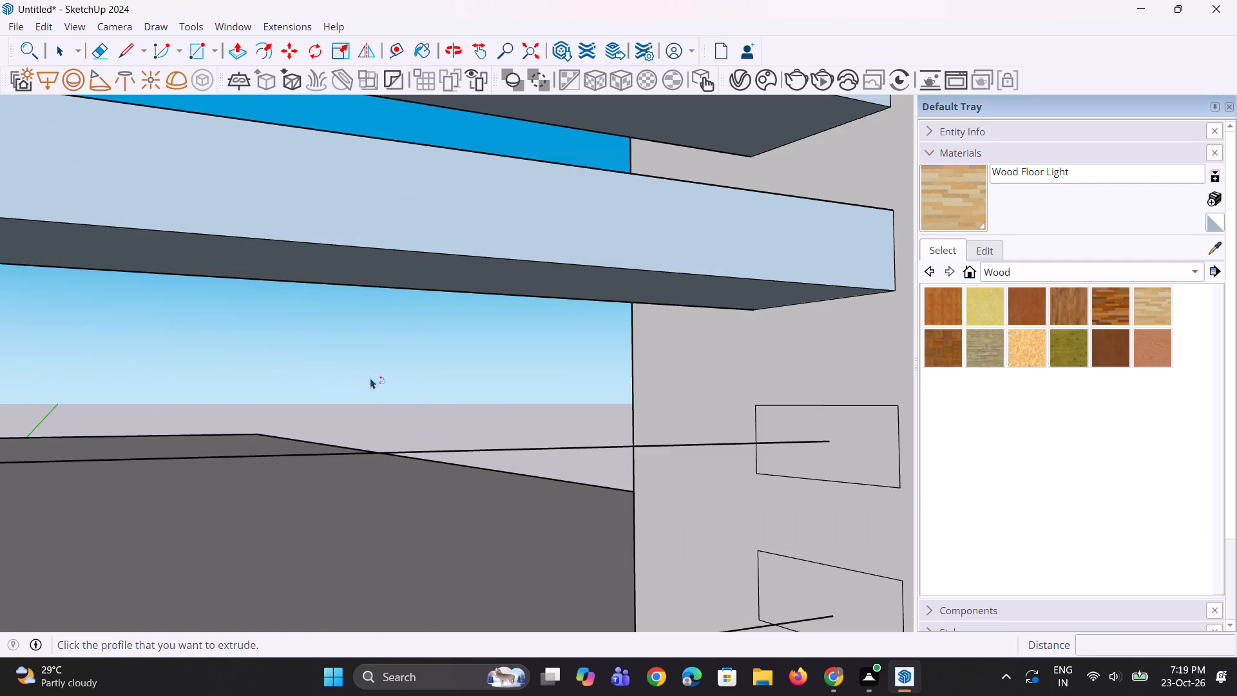
{"action": "key", "text": "space"}
{"action": "key", "text": "space"}
{"action": "key", "text": "space"}
Extrude the sixth rectangle from the top along its rail line with Follow Me.
{"action": "left_click", "coordinate": [515, 449]}
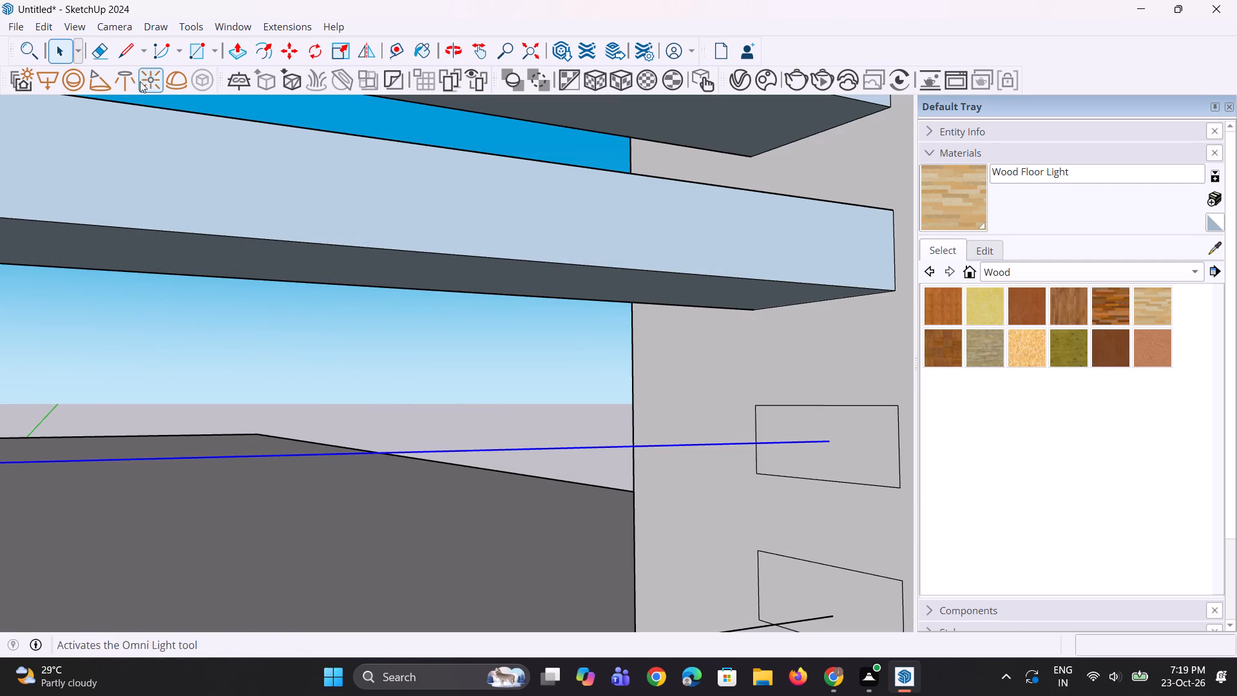
{"action": "left_click", "coordinate": [35, 64]}
{"action": "left_click", "coordinate": [32, 57]}
{"action": "type", "text": "fo"}
{"action": "type", "text": "ll"}
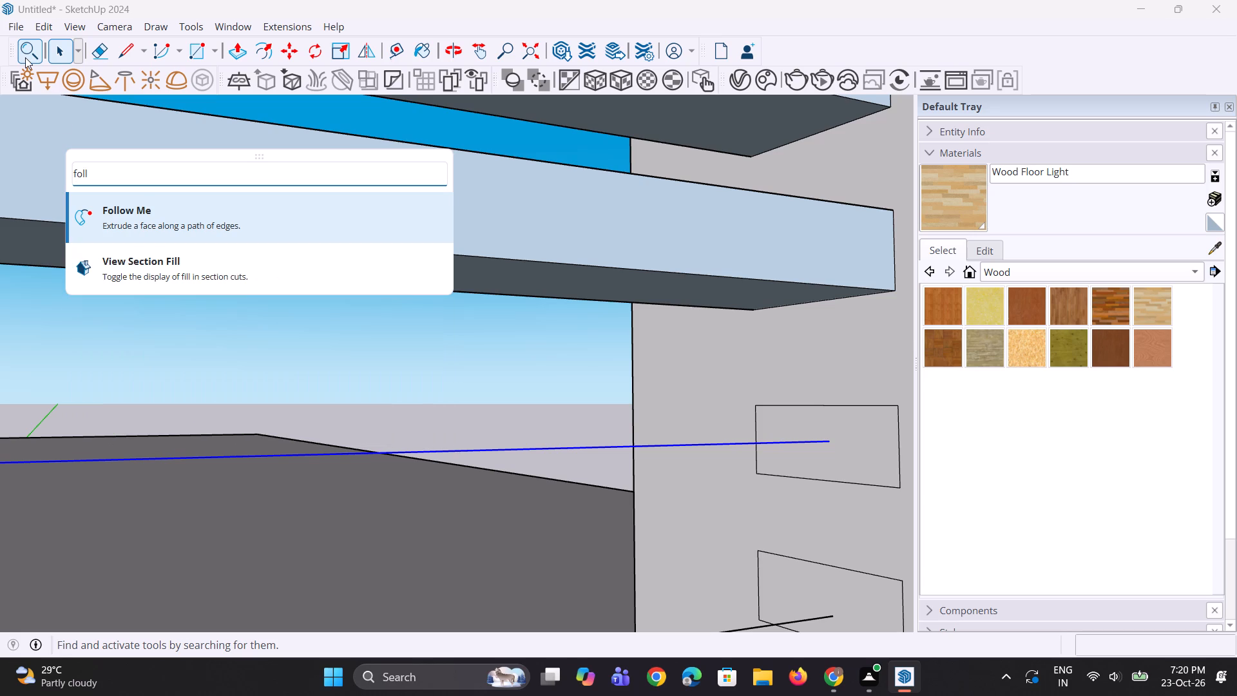
{"action": "left_click", "coordinate": [114, 212]}
{"action": "left_click", "coordinate": [819, 429]}
{"action": "scroll", "coordinate": [274, 358], "scroll_direction": "down", "scroll_amount": 3}
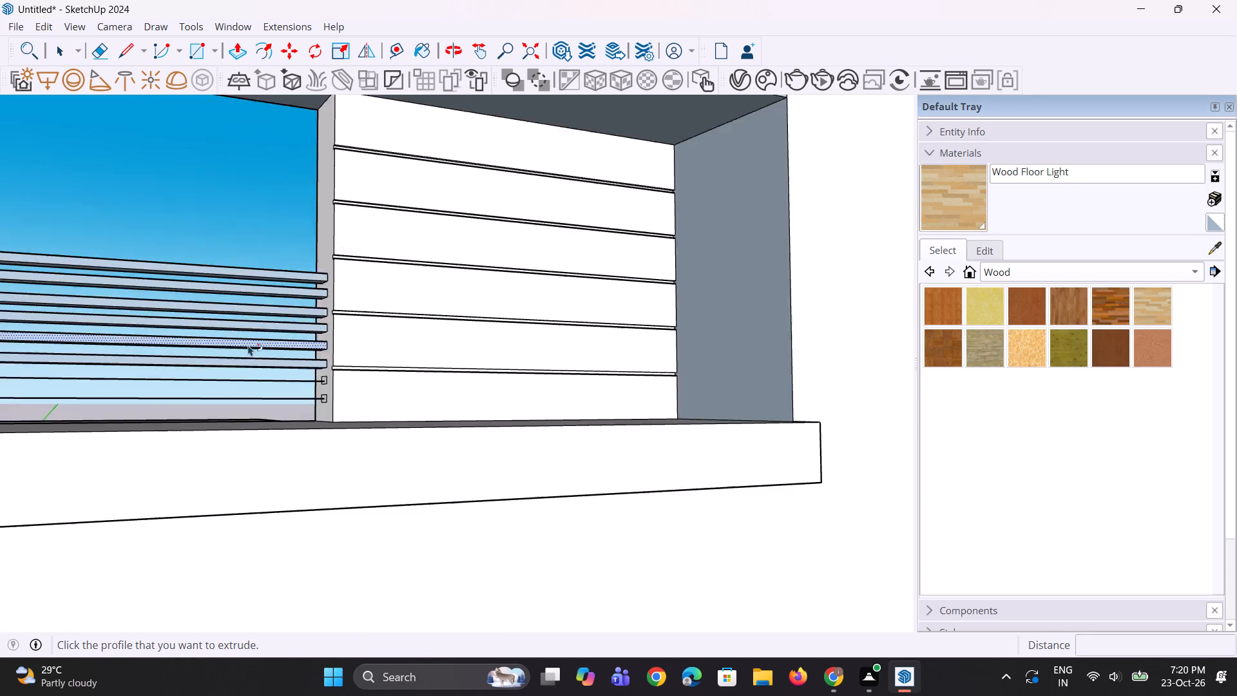
Extrude the seventh rectangle from the top along its line to the opposite frame post with Follow Me.
{"action": "scroll", "coordinate": [248, 345], "scroll_direction": "down", "scroll_amount": 6}
{"action": "scroll", "coordinate": [335, 406], "scroll_direction": "up", "scroll_amount": 1}
{"action": "middle_click_drag", "start_coordinate": [335, 406], "coordinate": [342, 431]}
{"action": "scroll", "coordinate": [262, 366], "scroll_direction": "up", "scroll_amount": 6}
{"action": "scroll", "coordinate": [370, 396], "scroll_direction": "down", "scroll_amount": 4}
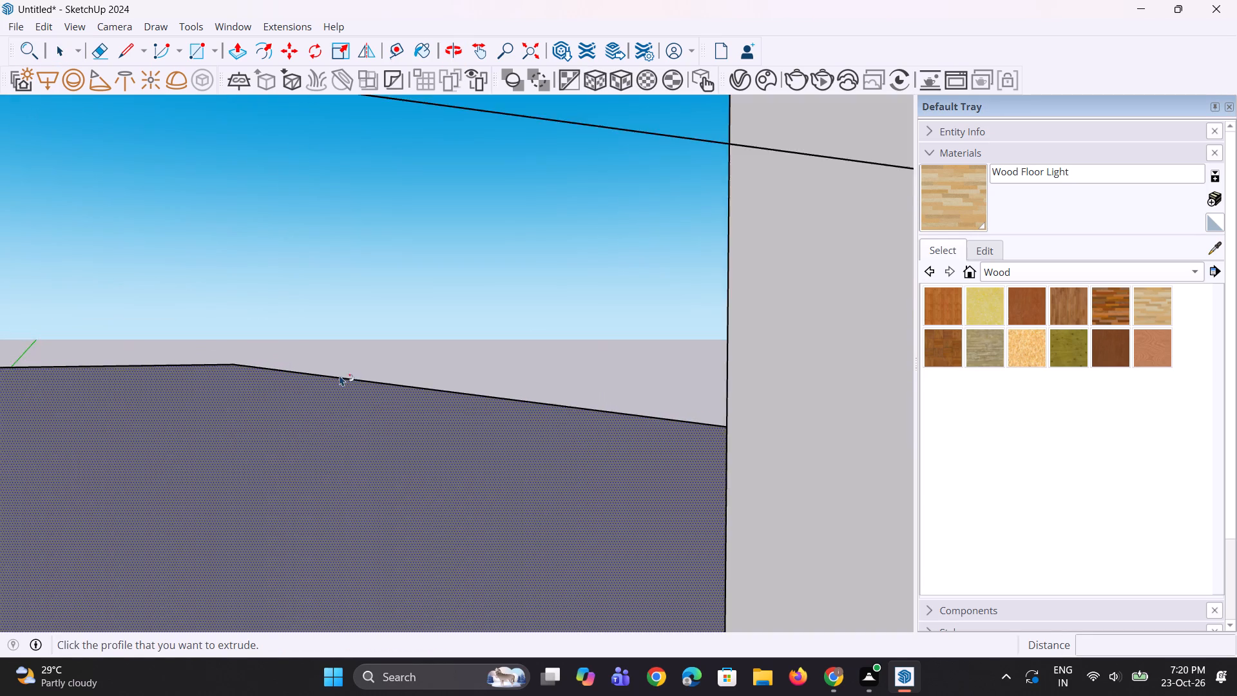
{"action": "scroll", "coordinate": [340, 375], "scroll_direction": "down", "scroll_amount": 3}
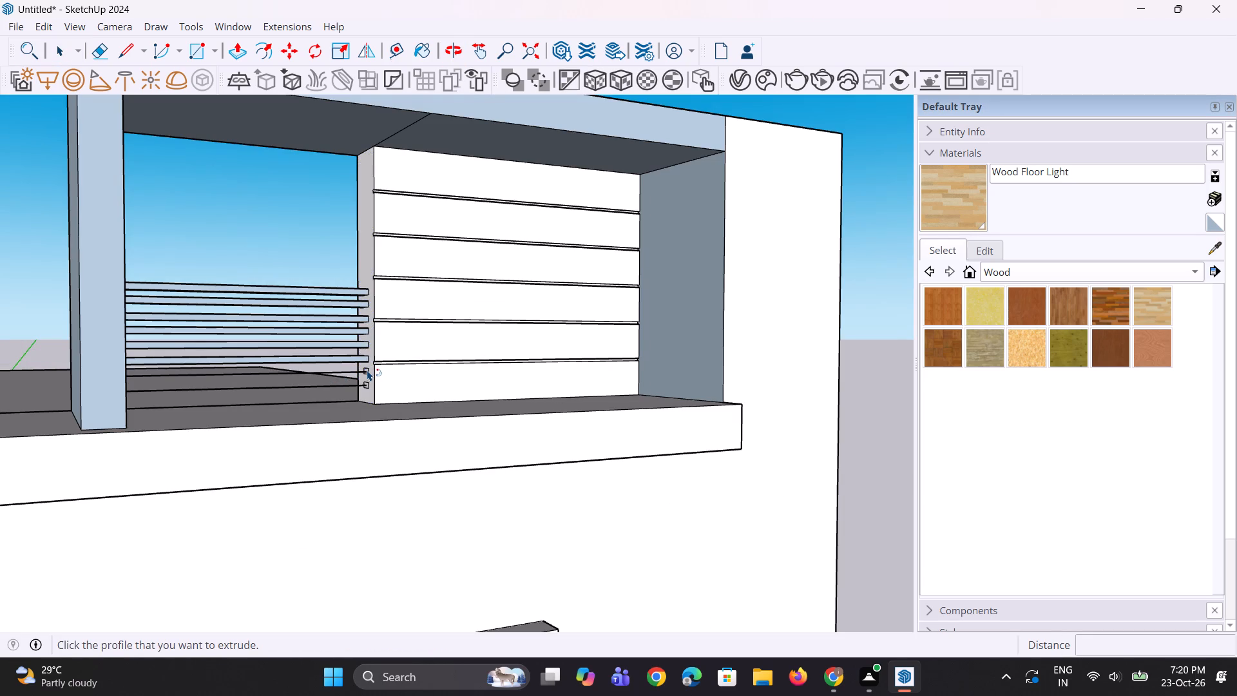
{"action": "scroll", "coordinate": [367, 370], "scroll_direction": "up", "scroll_amount": 7}
{"action": "left_click", "coordinate": [371, 371]}
{"action": "scroll", "coordinate": [289, 376], "scroll_direction": "down", "scroll_amount": 2}
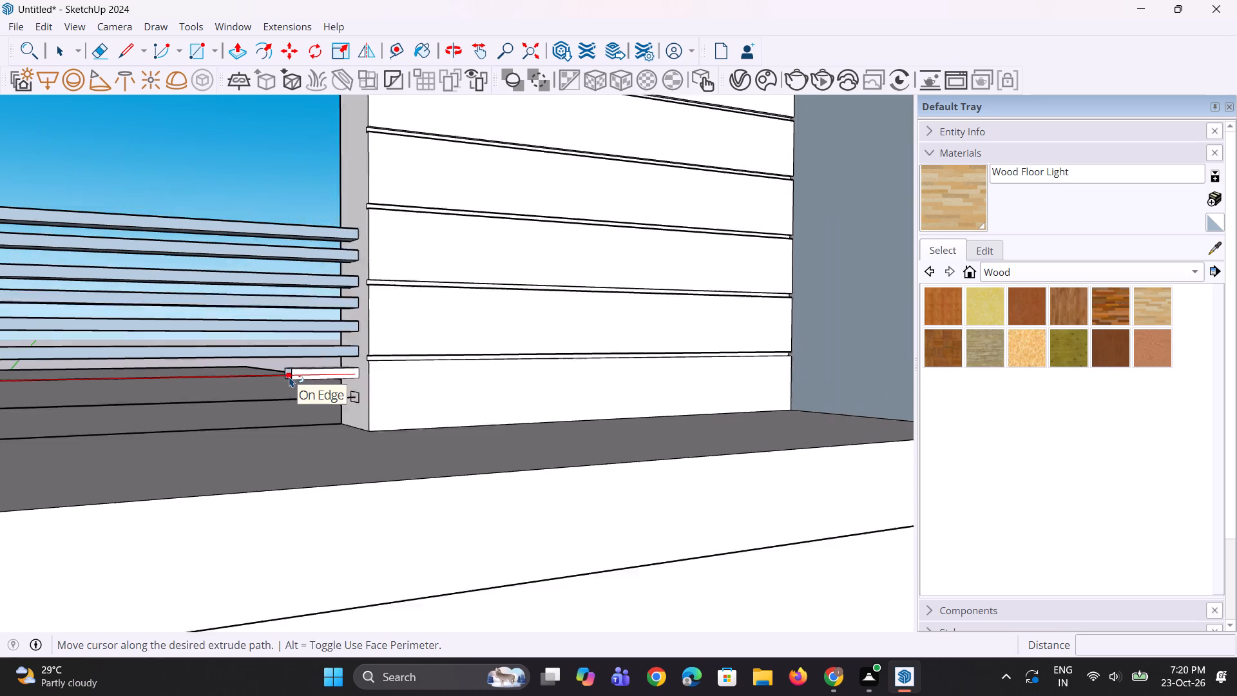
{"action": "scroll", "coordinate": [289, 376], "scroll_direction": "down", "scroll_amount": 6}
{"action": "left_click", "coordinate": [102, 363]}
Extrude the lowest rectangle along the eighth line to the opposite frame post with Follow Me.
{"action": "scroll", "coordinate": [305, 403], "scroll_direction": "up", "scroll_amount": 2}
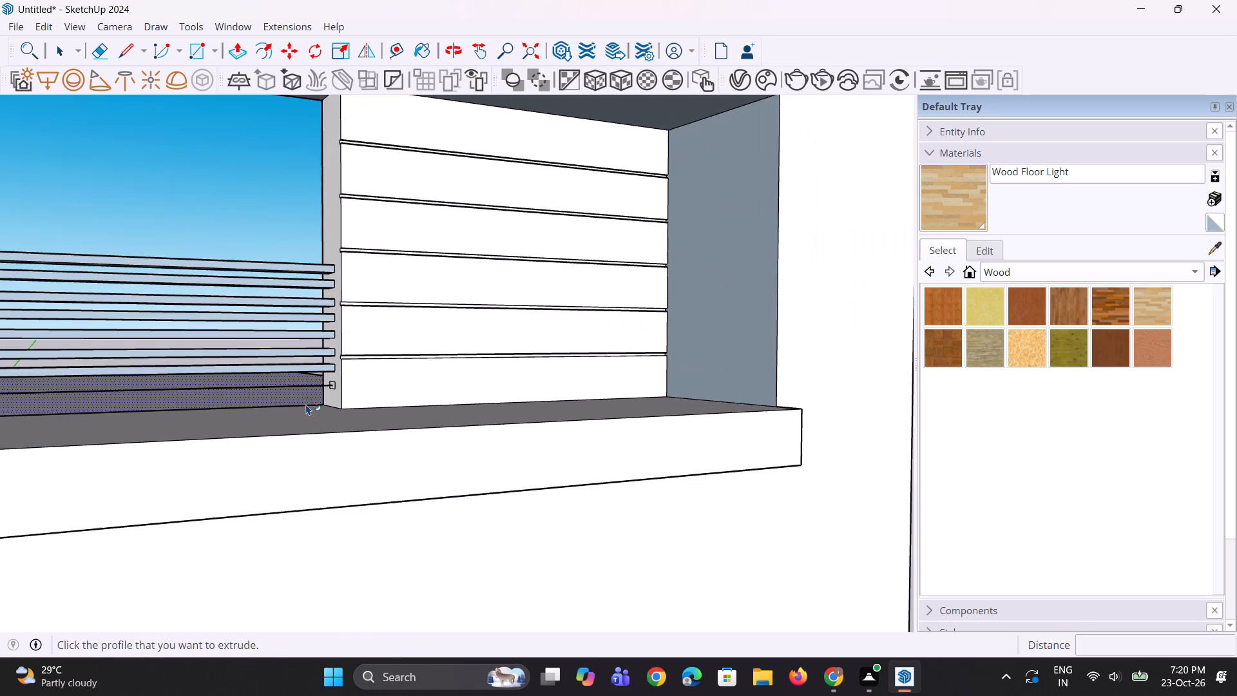
{"action": "scroll", "coordinate": [338, 398], "scroll_direction": "up", "scroll_amount": 5}
{"action": "left_click", "coordinate": [331, 383]}
{"action": "scroll", "coordinate": [282, 391], "scroll_direction": "down", "scroll_amount": 3}
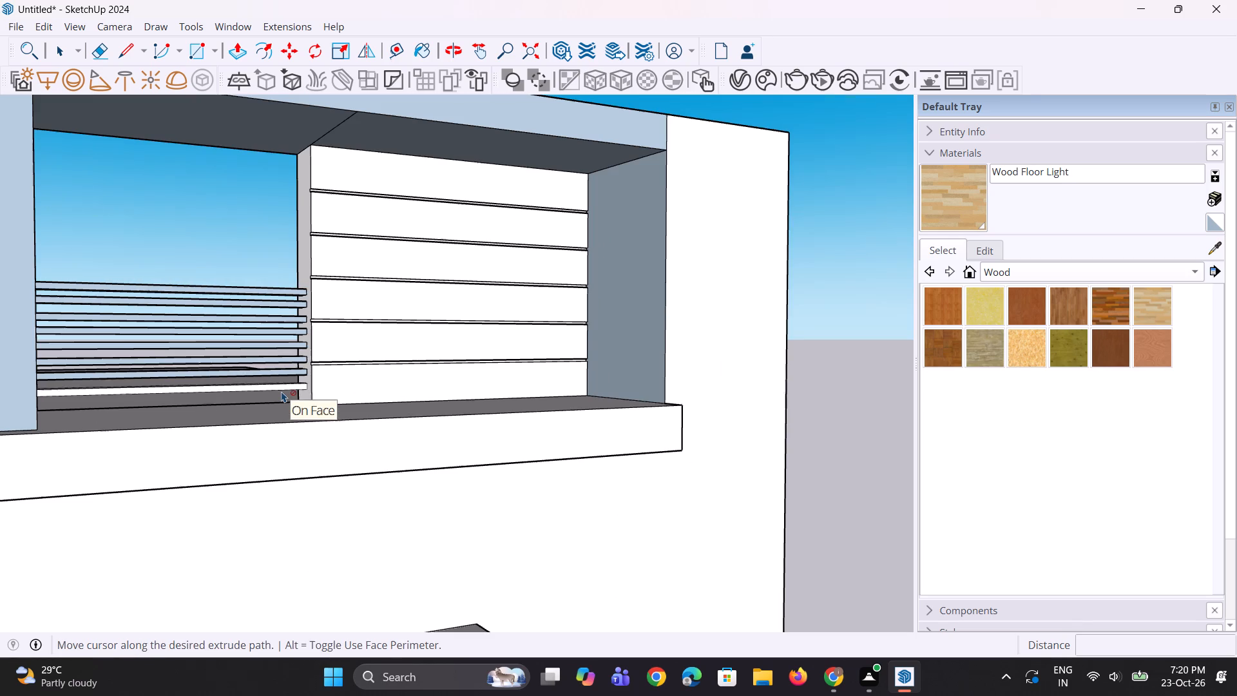
{"action": "left_click", "coordinate": [43, 383]}
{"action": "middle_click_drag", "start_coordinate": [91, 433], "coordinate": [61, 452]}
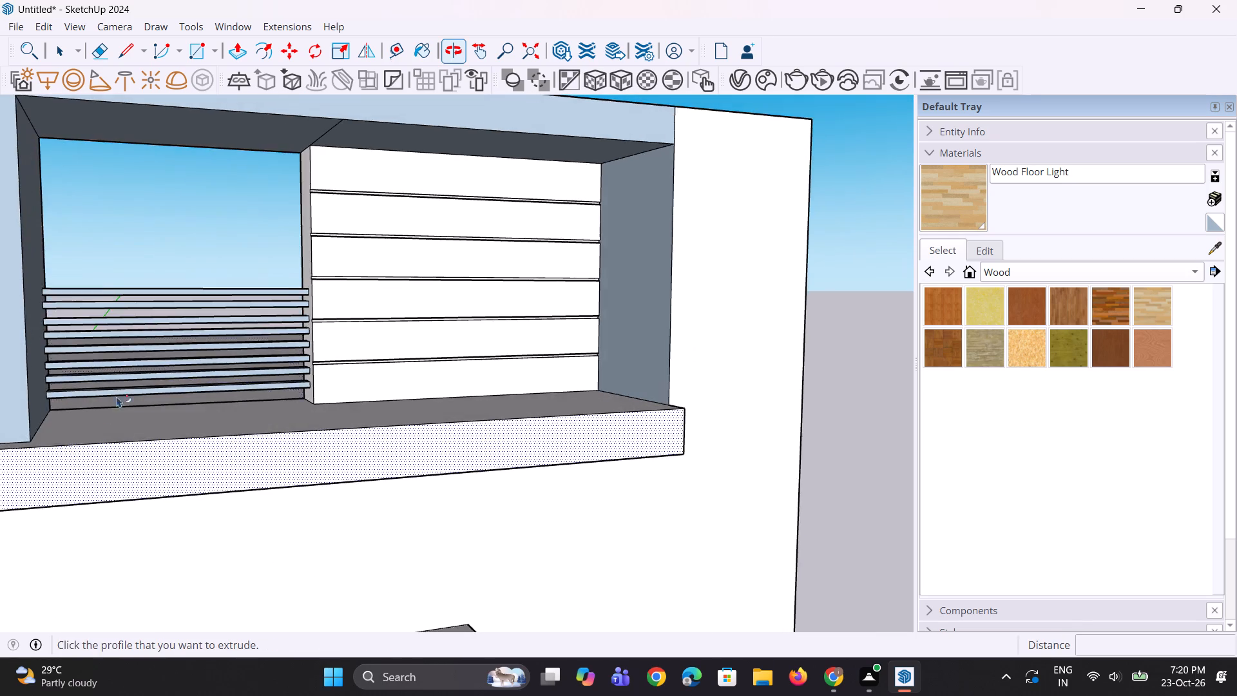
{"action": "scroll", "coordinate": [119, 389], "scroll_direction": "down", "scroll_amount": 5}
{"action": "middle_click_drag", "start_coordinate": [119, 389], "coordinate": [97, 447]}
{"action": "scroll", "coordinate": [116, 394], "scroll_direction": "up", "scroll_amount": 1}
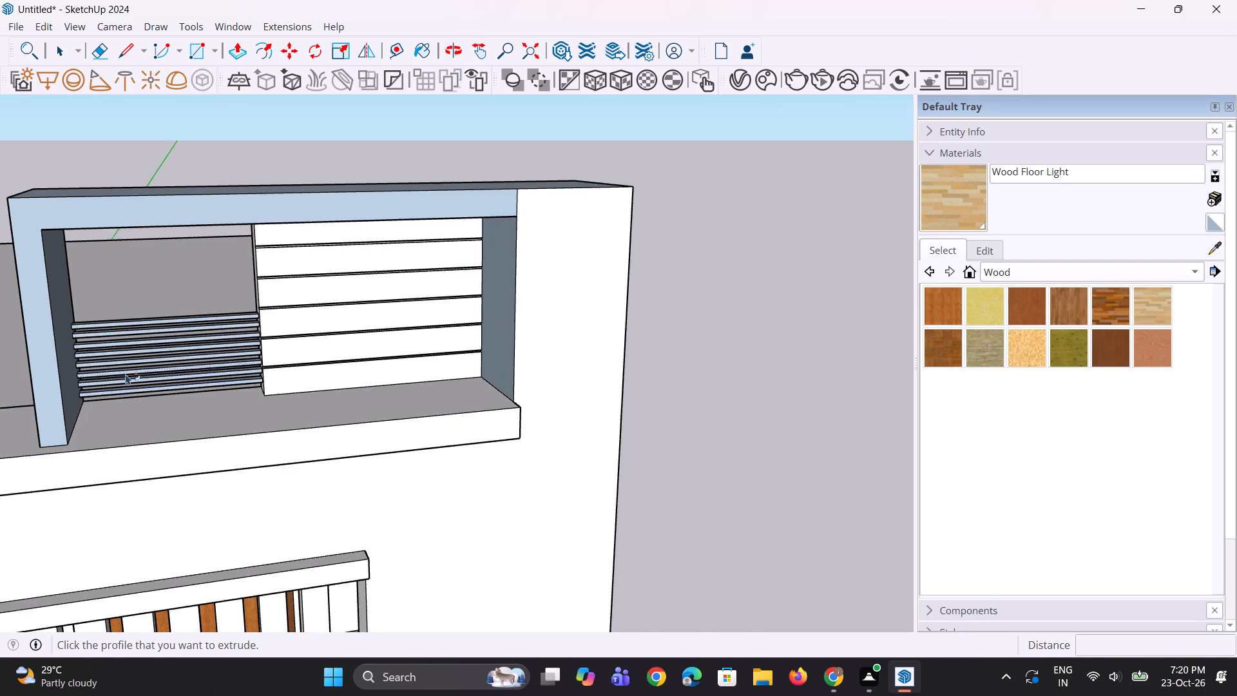
Examine the eight extruded rails and their ends between the frame post and the grooved panel.
{"action": "scroll", "coordinate": [129, 366], "scroll_direction": "up", "scroll_amount": 10}
{"action": "middle_click_drag", "start_coordinate": [140, 325], "coordinate": [230, 317]}
{"action": "scroll", "coordinate": [183, 320], "scroll_direction": "up", "scroll_amount": 1}
{"action": "scroll", "coordinate": [233, 320], "scroll_direction": "down", "scroll_amount": 7}
{"action": "middle_click_drag", "start_coordinate": [215, 358], "coordinate": [139, 390]}
{"action": "scroll", "coordinate": [138, 390], "scroll_direction": "down", "scroll_amount": 1}
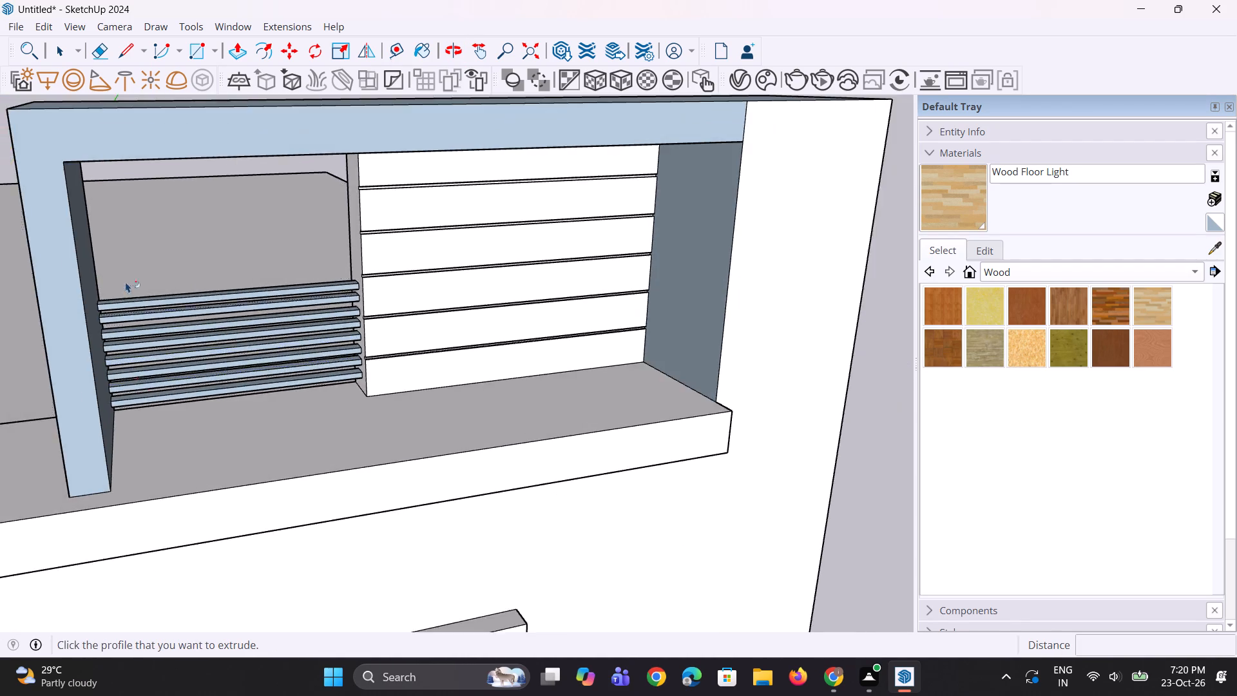
{"action": "scroll", "coordinate": [126, 282], "scroll_direction": "up", "scroll_amount": 4}
{"action": "scroll", "coordinate": [131, 304], "scroll_direction": "down", "scroll_amount": 3}
{"action": "middle_click_drag", "start_coordinate": [177, 392], "coordinate": [184, 325]}
{"action": "scroll", "coordinate": [180, 439], "scroll_direction": "up", "scroll_amount": 6}
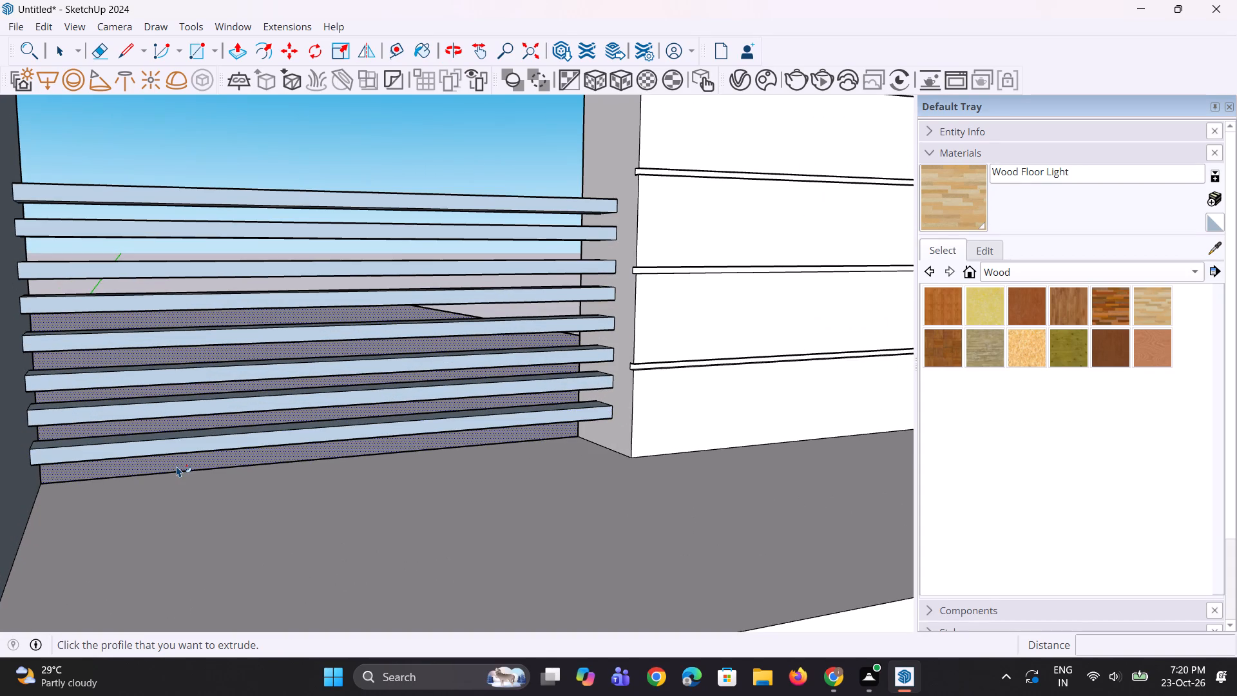
Draw a short vertical line from the underside of the lowest rail down to the roof floor, near the frame post.
{"action": "key", "text": "l"}
{"action": "middle_click_drag", "start_coordinate": [142, 479], "coordinate": [187, 385]}
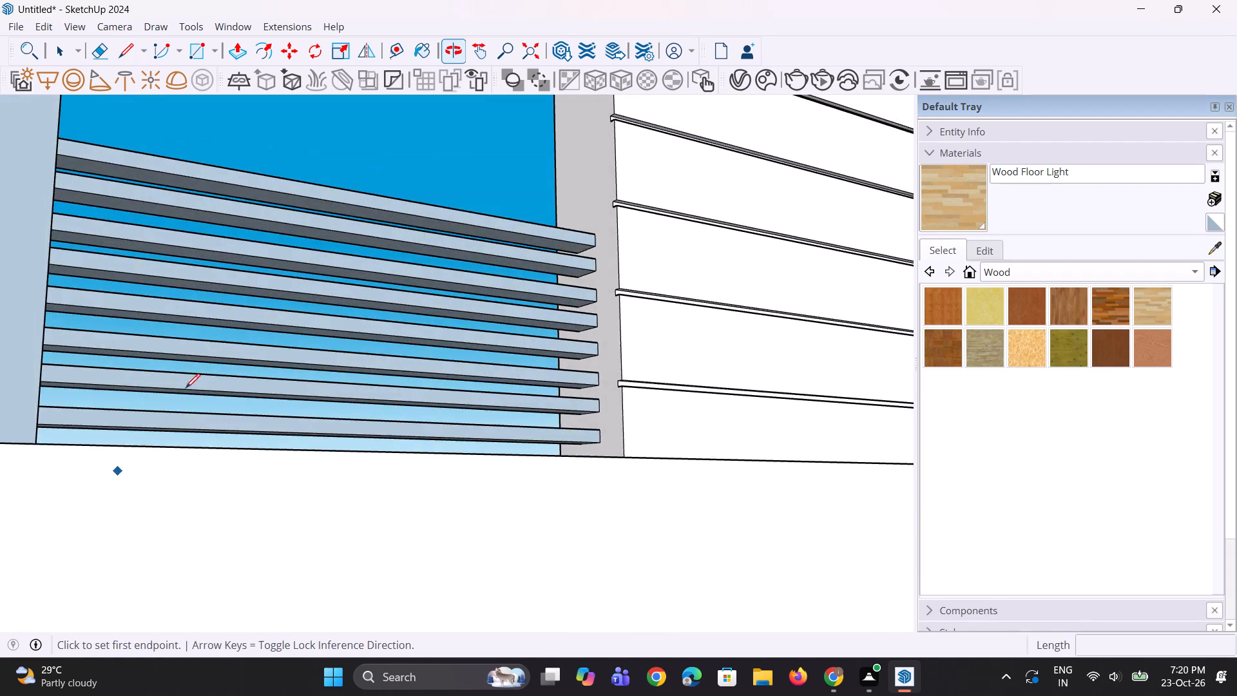
{"action": "scroll", "coordinate": [150, 436], "scroll_direction": "up", "scroll_amount": 5}
{"action": "scroll", "coordinate": [150, 436], "scroll_direction": "down", "scroll_amount": 8}
{"action": "middle_click_drag", "start_coordinate": [149, 438], "coordinate": [216, 524]}
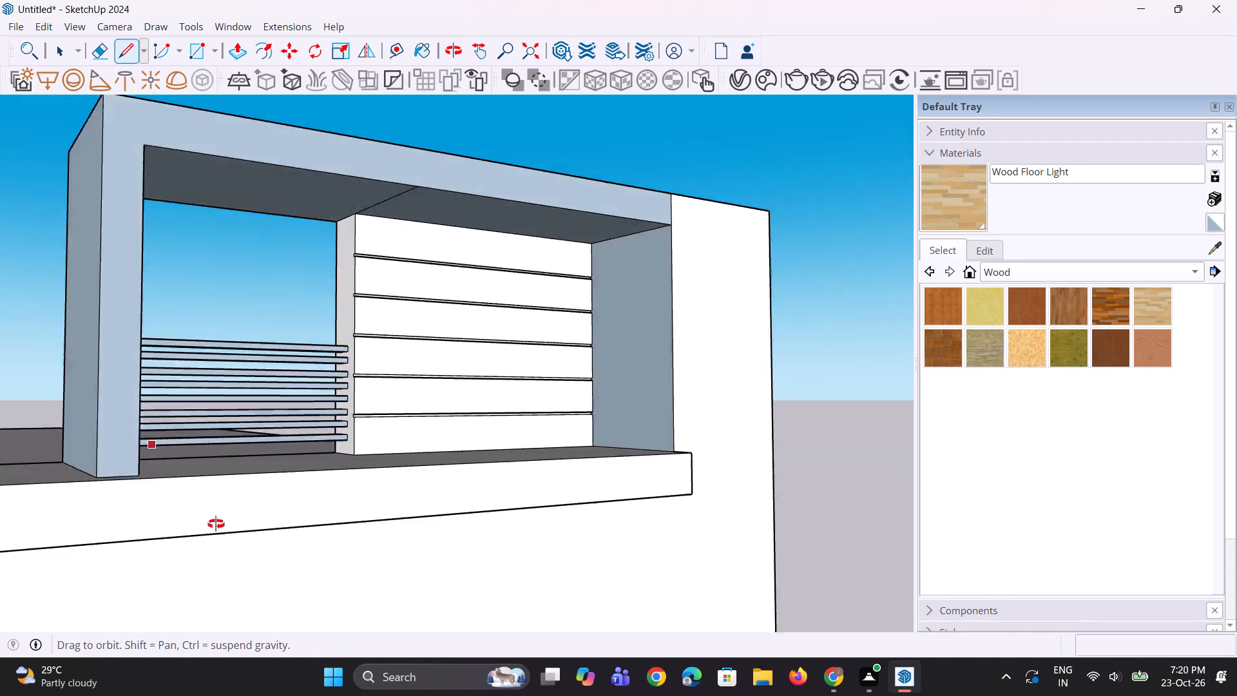
{"action": "middle_click_drag", "start_coordinate": [216, 524], "coordinate": [898, 530]}
{"action": "scroll", "coordinate": [783, 493], "scroll_direction": "up", "scroll_amount": 8}
{"action": "middle_click_drag", "start_coordinate": [758, 492], "coordinate": [758, 491]}
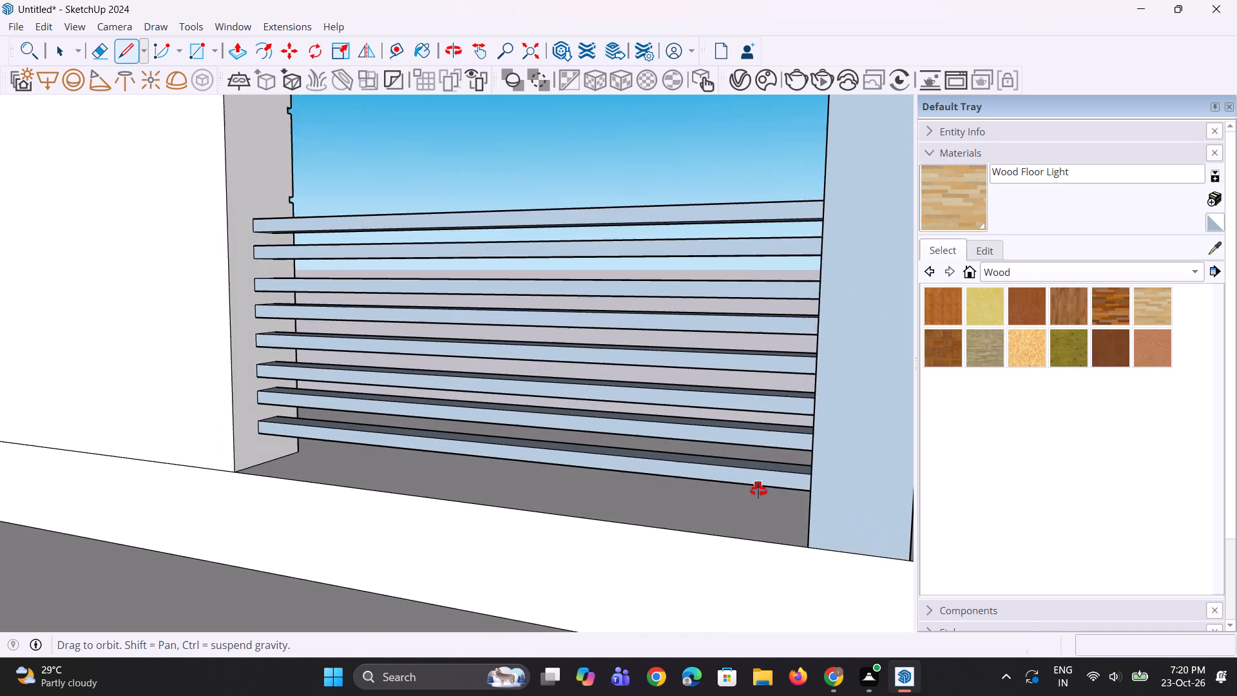
{"action": "middle_click_drag", "start_coordinate": [758, 491], "coordinate": [809, 424]}
{"action": "scroll", "coordinate": [809, 424], "scroll_direction": "up", "scroll_amount": 8}
{"action": "middle_click_drag", "start_coordinate": [768, 475], "coordinate": [771, 469]}
{"action": "scroll", "coordinate": [771, 469], "scroll_direction": "down", "scroll_amount": 4}
{"action": "middle_click_drag", "start_coordinate": [771, 469], "coordinate": [777, 398]}
{"action": "scroll", "coordinate": [772, 461], "scroll_direction": "up", "scroll_amount": 1}
{"action": "scroll", "coordinate": [777, 398], "scroll_direction": "up", "scroll_amount": 2}
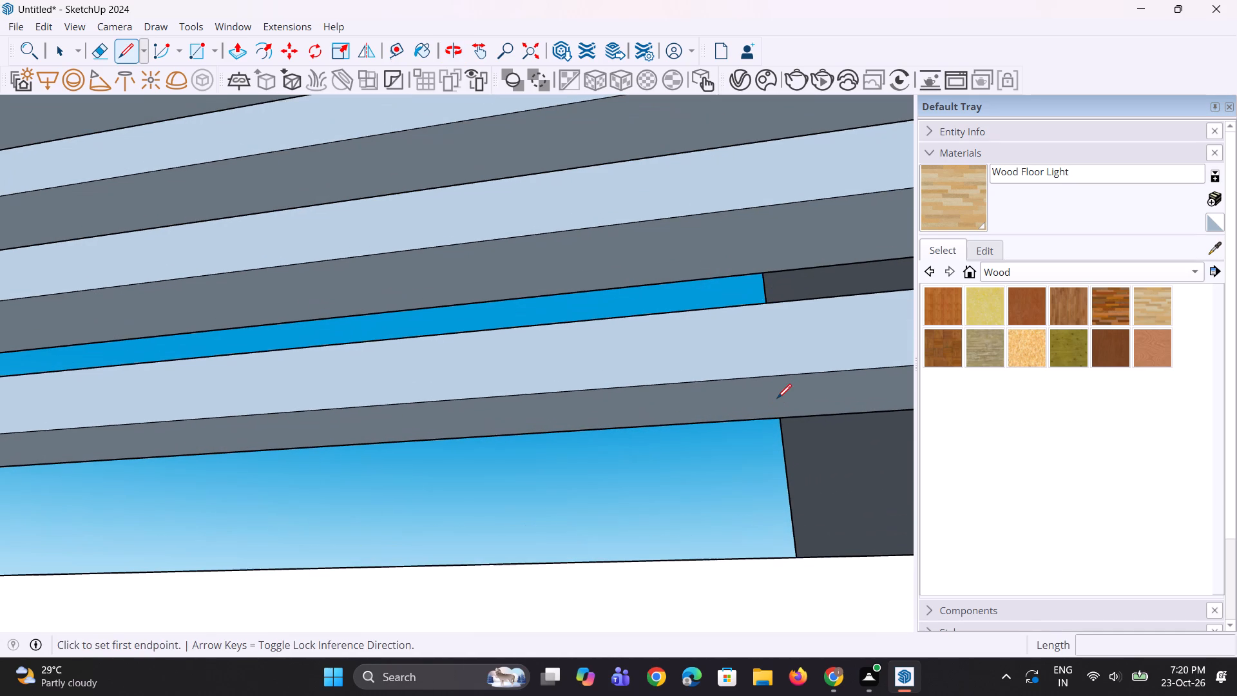
{"action": "left_click", "coordinate": [777, 397]}
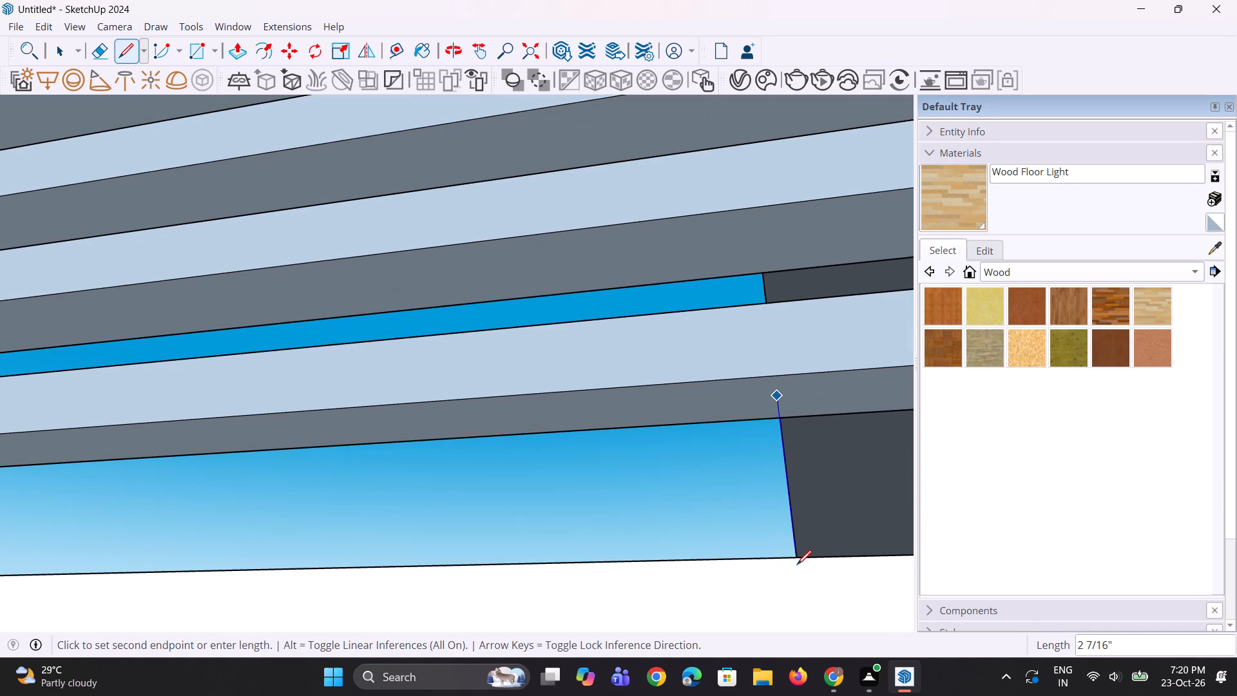
{"action": "middle_click_drag", "start_coordinate": [797, 565], "coordinate": [805, 657]}
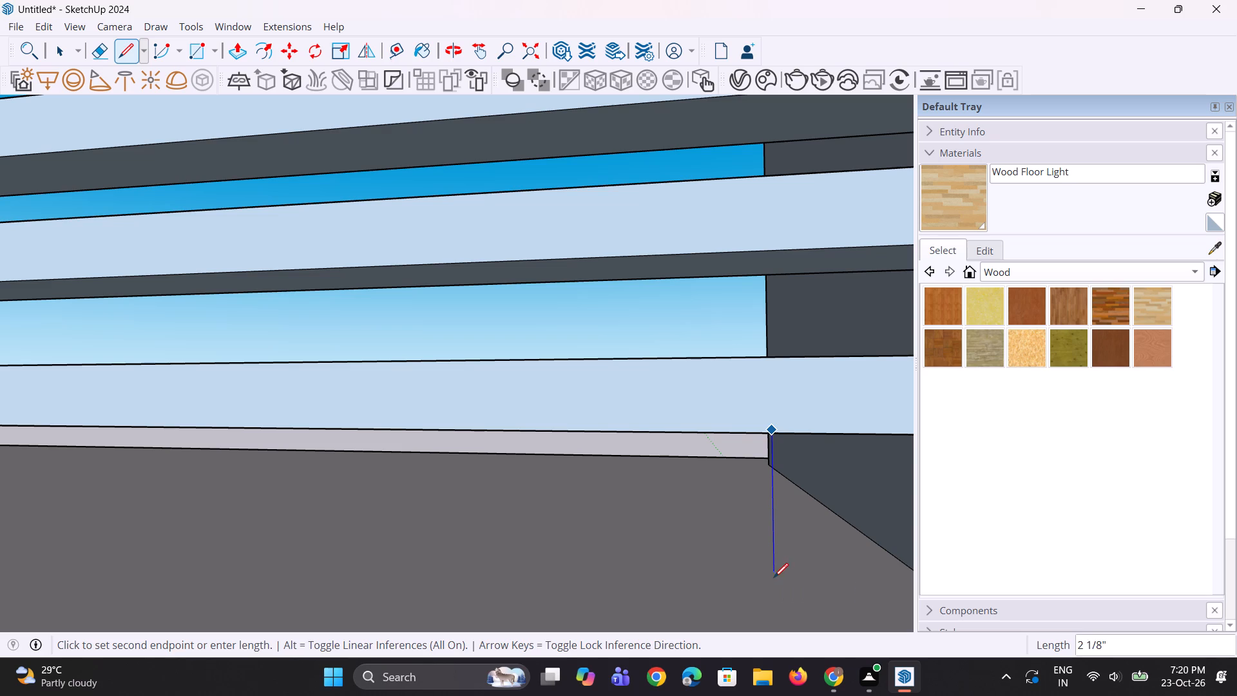
{"action": "left_click", "coordinate": [772, 581]}
{"action": "scroll", "coordinate": [800, 469], "scroll_direction": "up", "scroll_amount": 3}
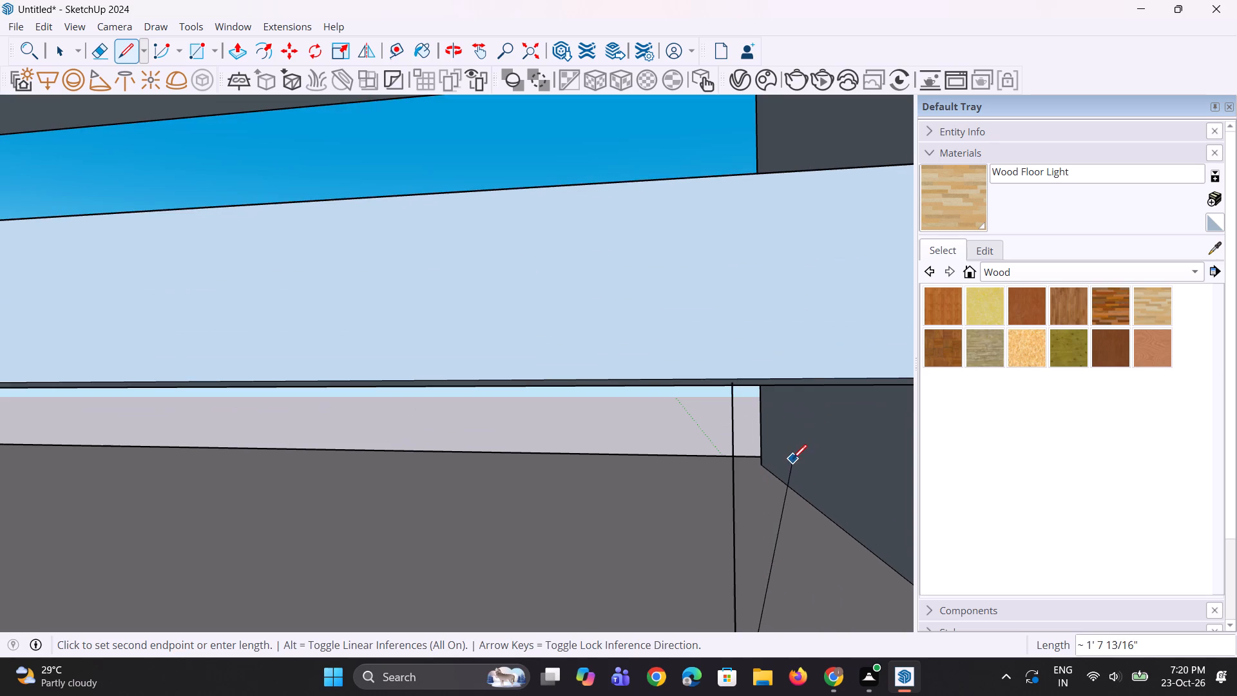
{"action": "key", "text": "space"}
Draw a line up the blue axis from the short line's top end past the top rail, about 1' 10" long.
{"action": "scroll", "coordinate": [707, 492], "scroll_direction": "up", "scroll_amount": 1}
{"action": "middle_click_drag", "start_coordinate": [708, 492], "coordinate": [720, 488]}
{"action": "scroll", "coordinate": [720, 488], "scroll_direction": "down", "scroll_amount": 2}
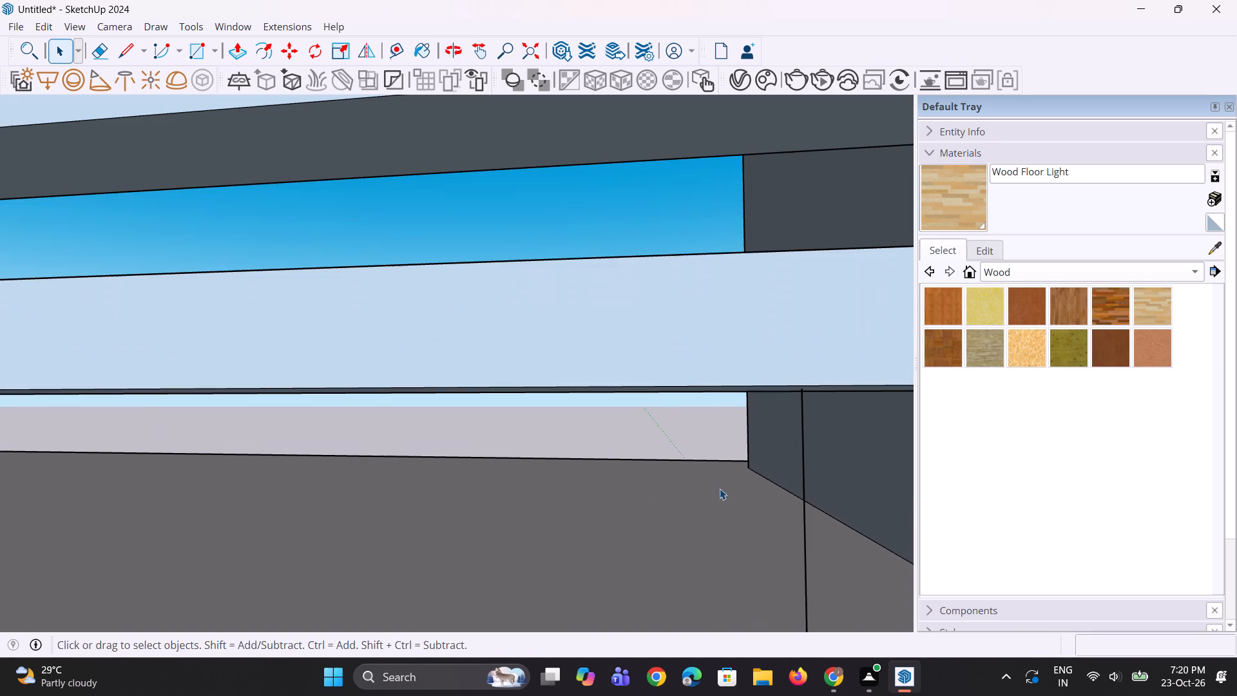
{"action": "key", "text": "l"}
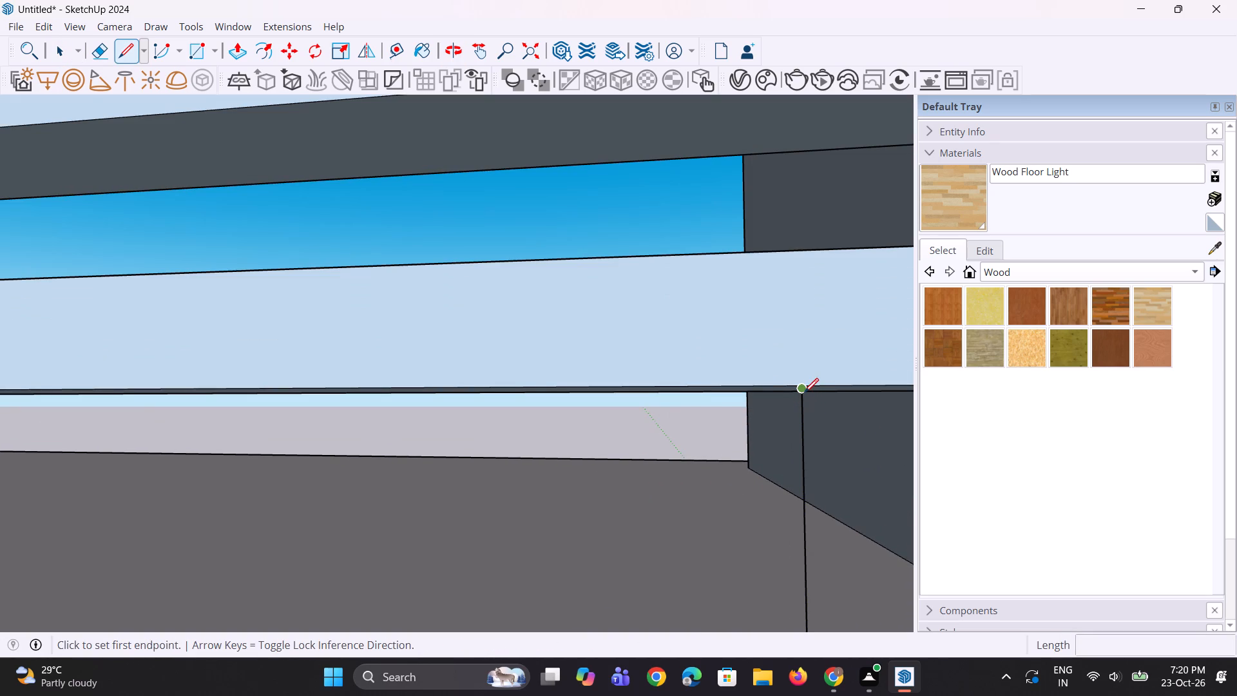
{"action": "left_click", "coordinate": [804, 392]}
{"action": "scroll", "coordinate": [805, 121], "scroll_direction": "down", "scroll_amount": 4}
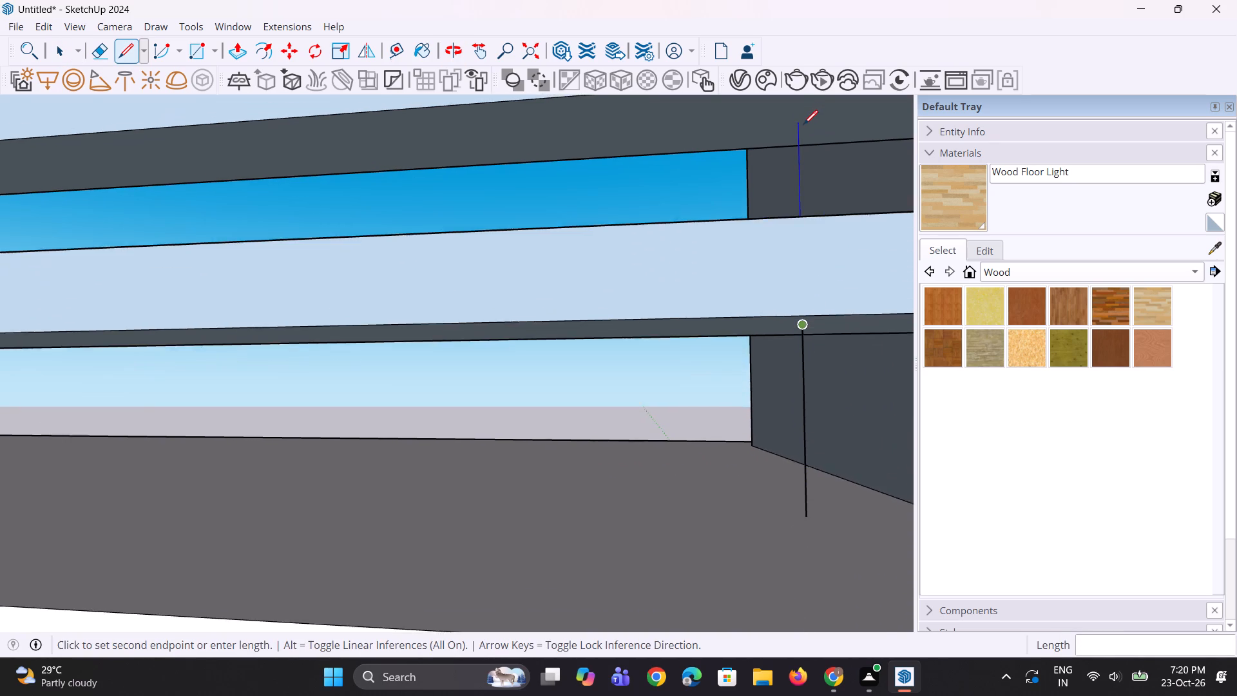
{"action": "scroll", "coordinate": [799, 126], "scroll_direction": "down", "scroll_amount": 4}
{"action": "middle_click_drag", "start_coordinate": [771, 188], "coordinate": [790, 339]}
{"action": "scroll", "coordinate": [791, 340], "scroll_direction": "down", "scroll_amount": 4}
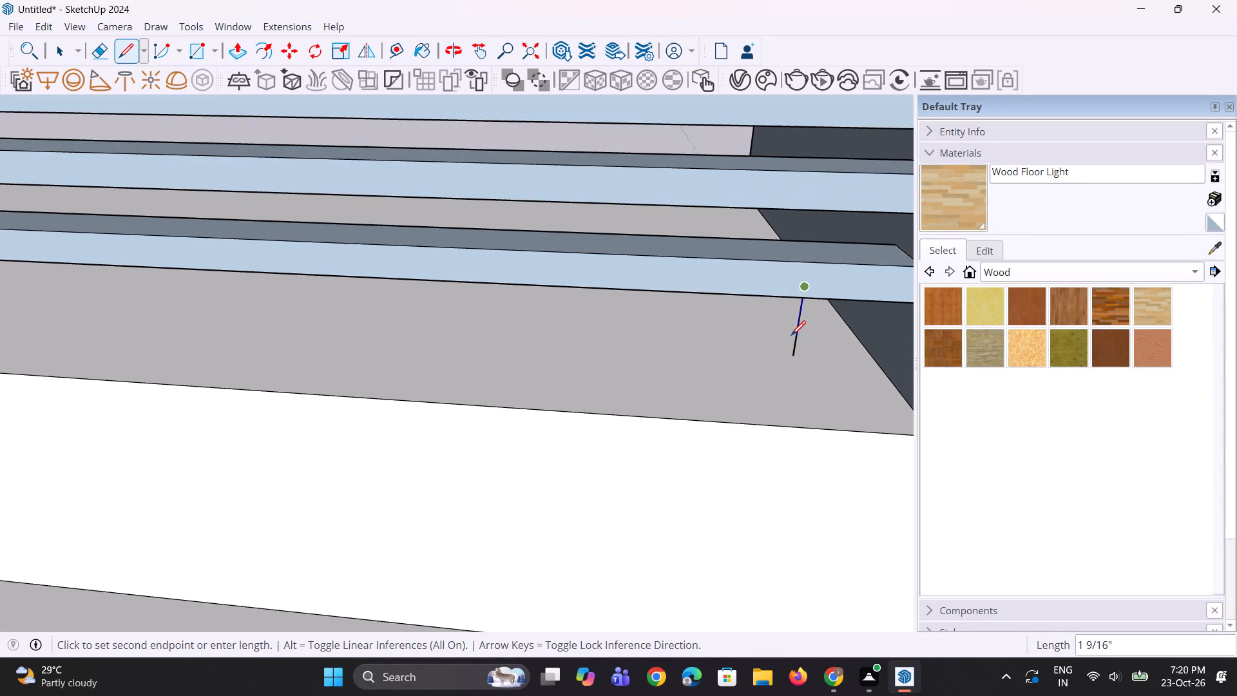
{"action": "scroll", "coordinate": [791, 335], "scroll_direction": "down", "scroll_amount": 12}
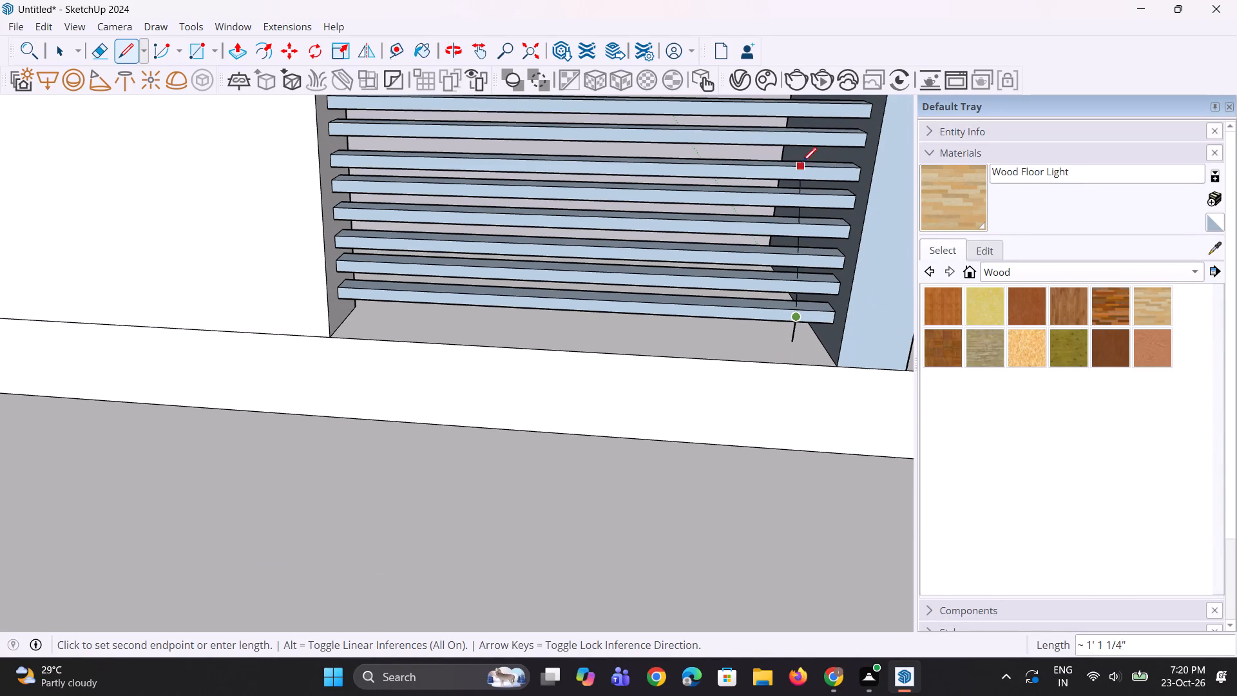
{"action": "scroll", "coordinate": [827, 110], "scroll_direction": "down", "scroll_amount": 3}
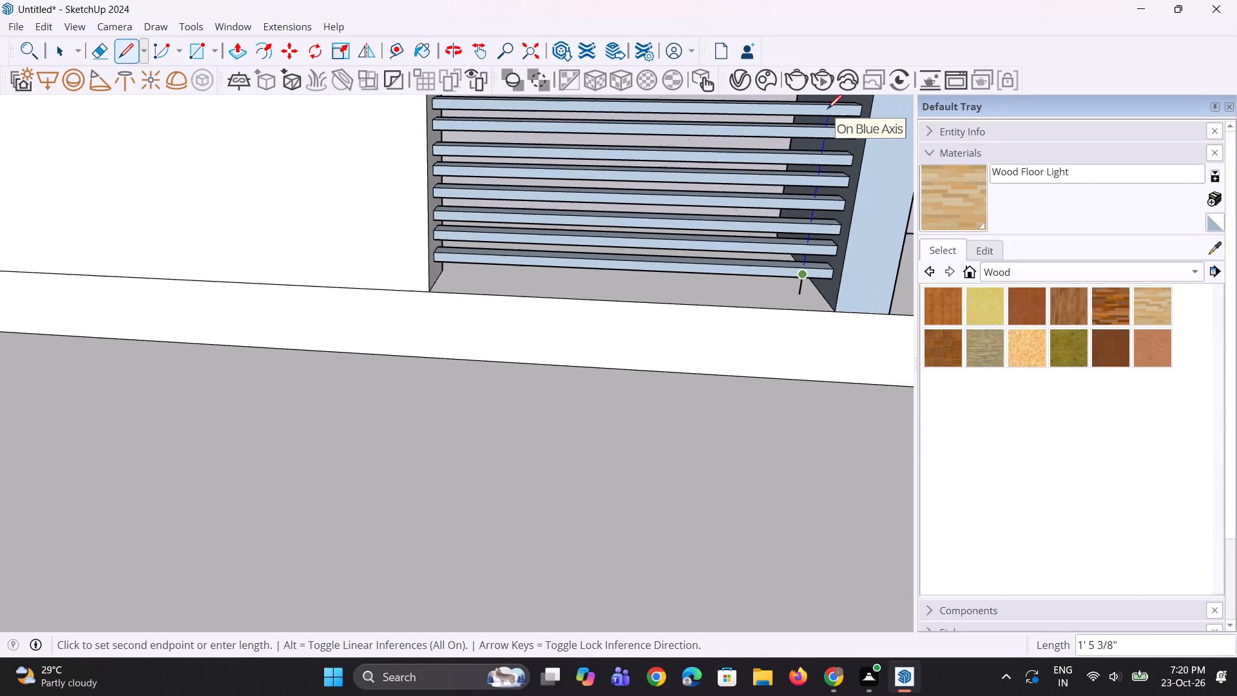
{"action": "scroll", "coordinate": [827, 109], "scroll_direction": "down", "scroll_amount": 20}
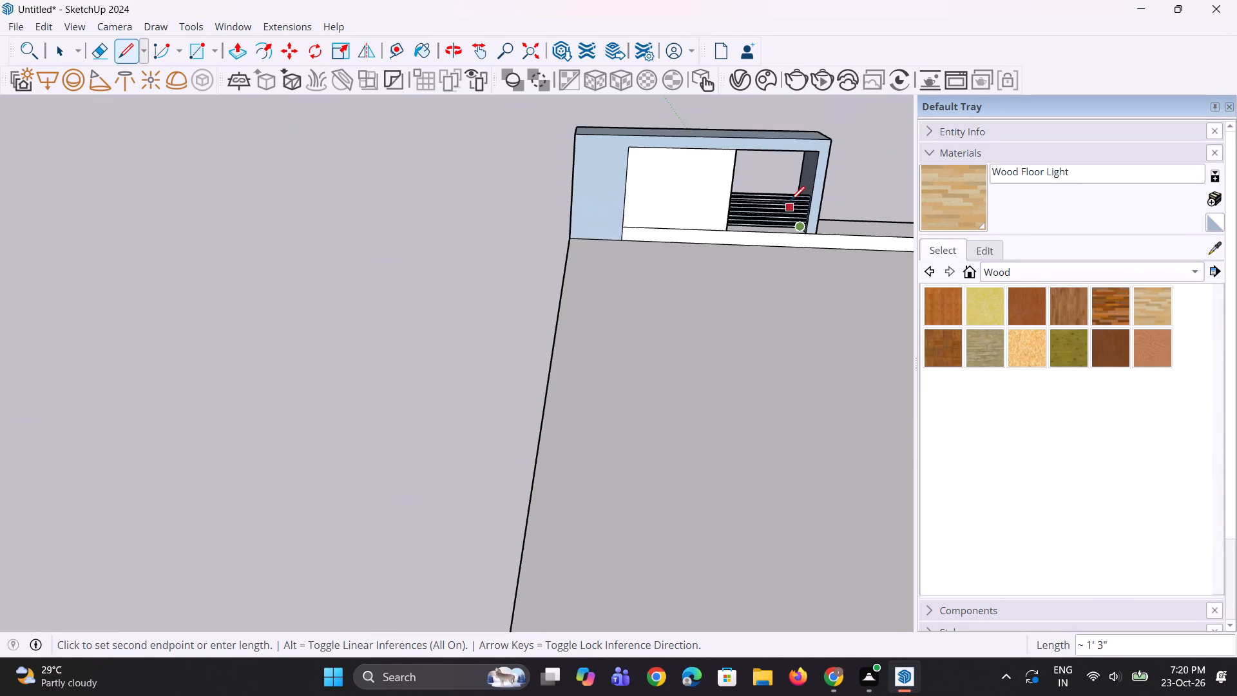
{"action": "scroll", "coordinate": [792, 195], "scroll_direction": "up", "scroll_amount": 19}
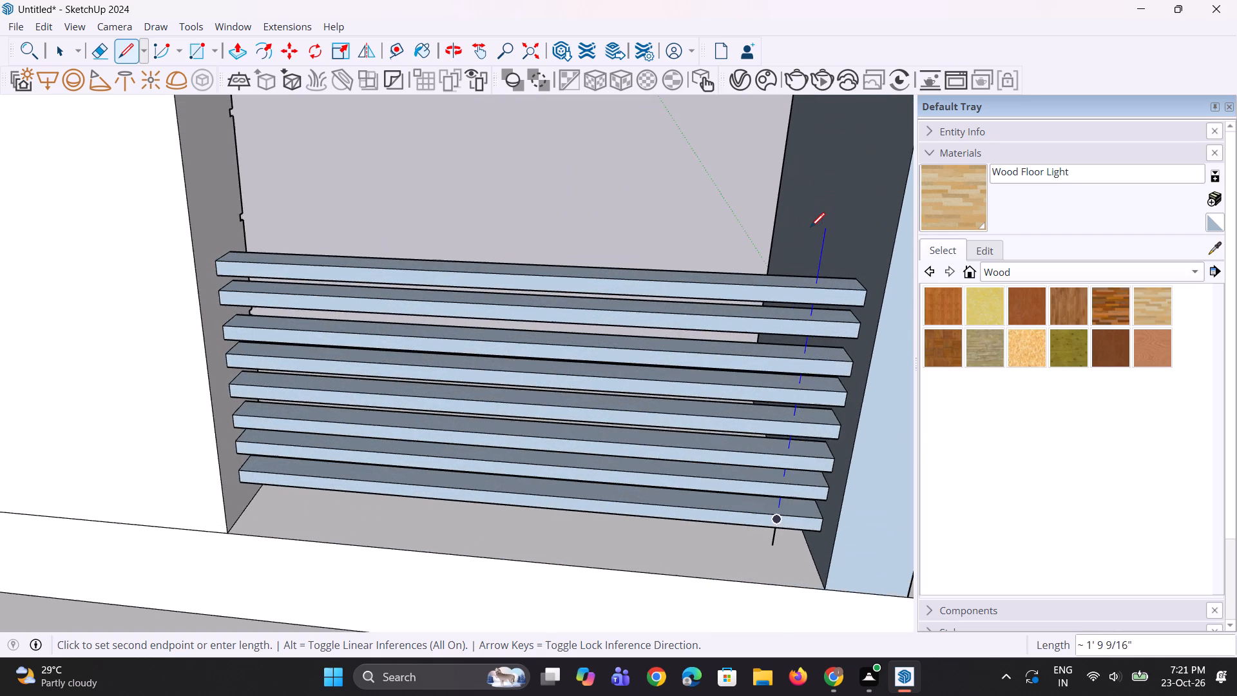
{"action": "scroll", "coordinate": [810, 227], "scroll_direction": "up", "scroll_amount": 7}
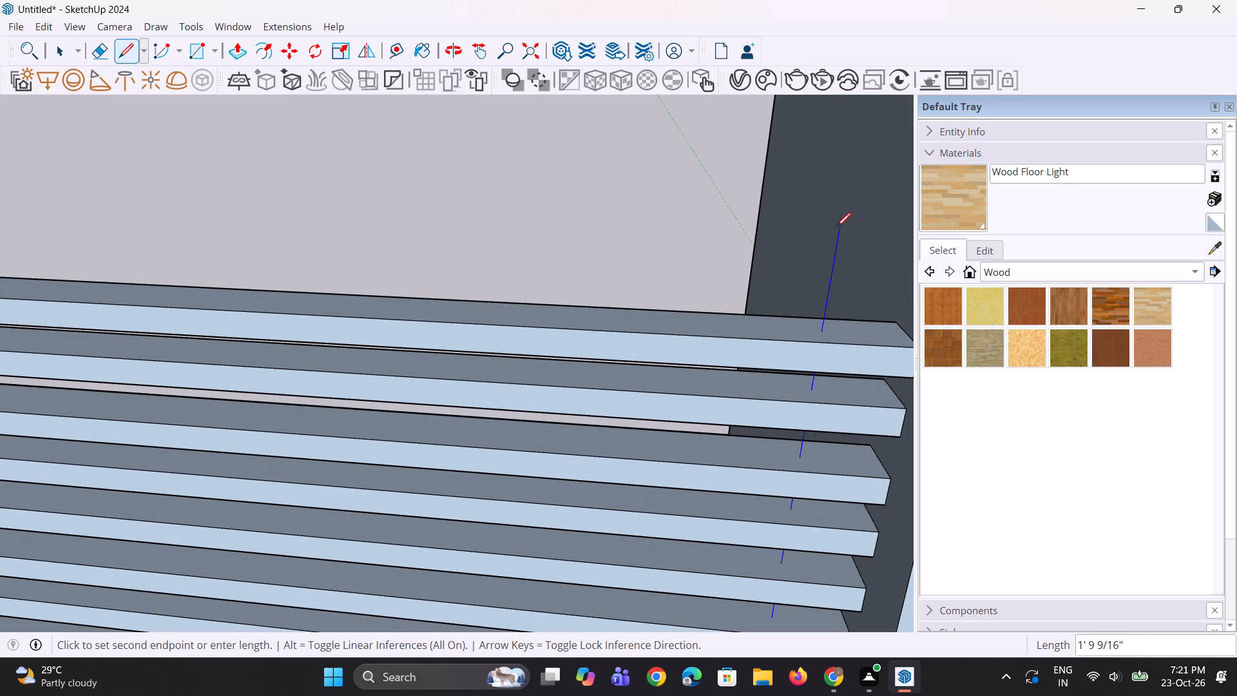
{"action": "left_click", "coordinate": [843, 211]}
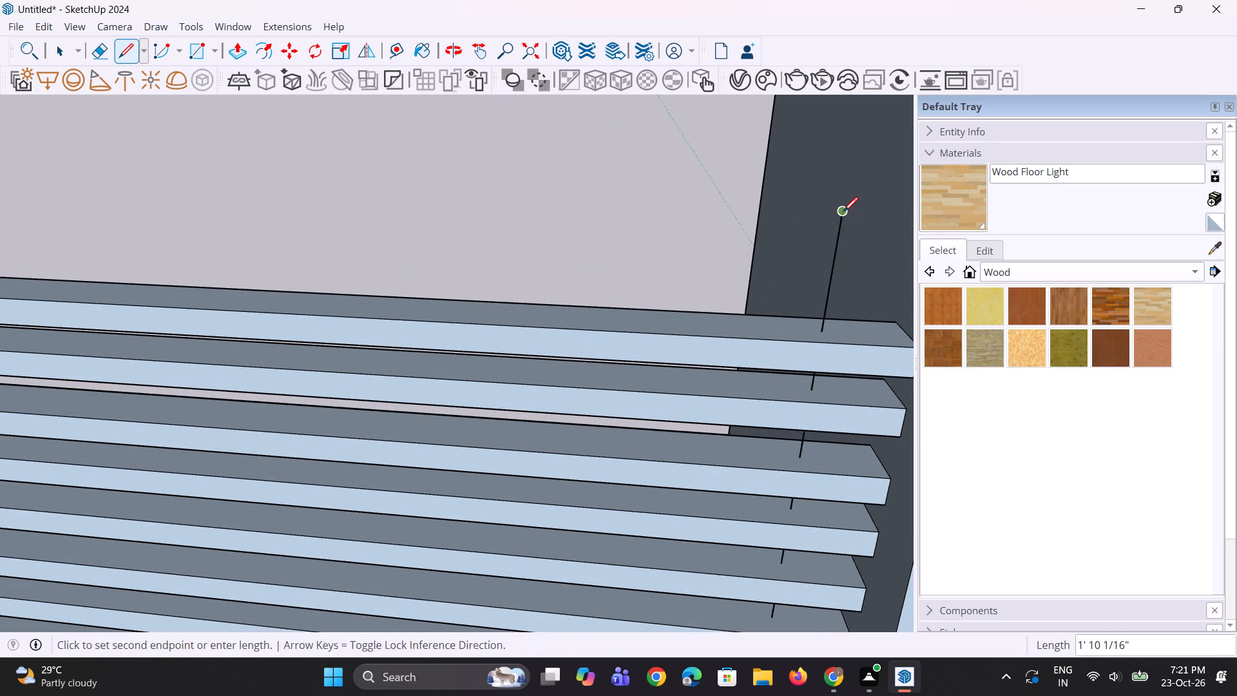
{"action": "scroll", "coordinate": [814, 246], "scroll_direction": "down", "scroll_amount": 4}
{"action": "key", "text": "space"}
Copy both vertical line segments about 1' 7" along the red axis to the middle of the rails.
{"action": "left_click", "coordinate": [831, 247]}
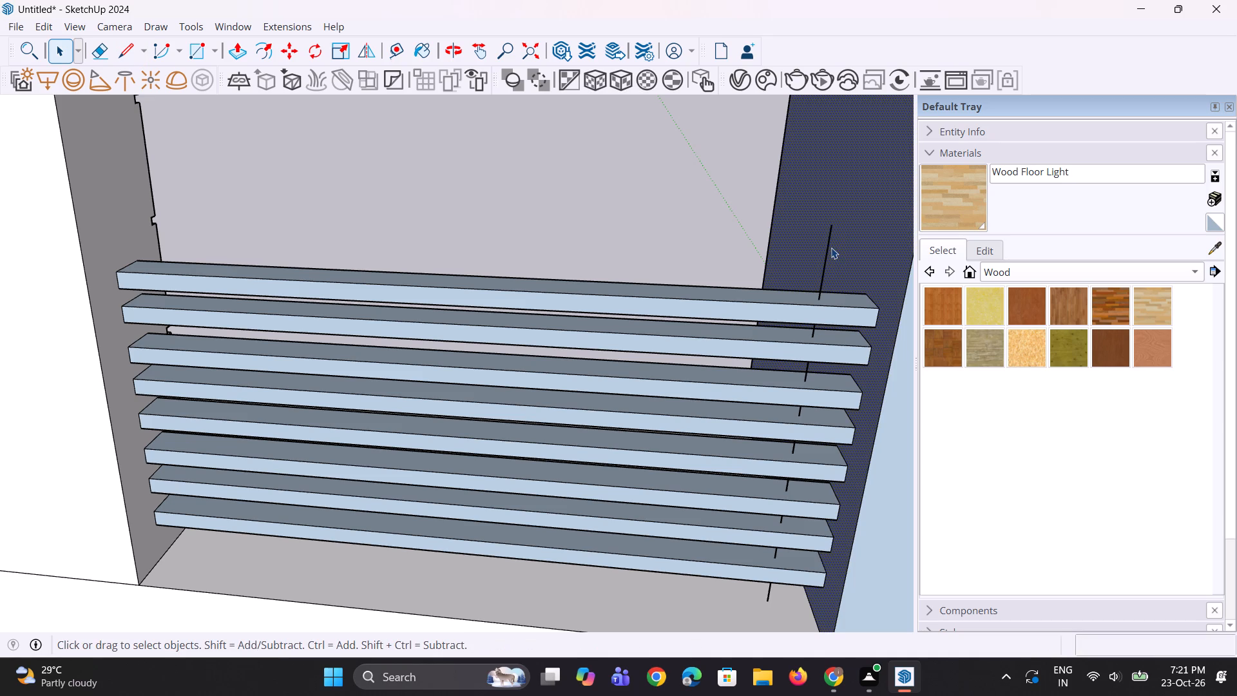
{"action": "left_click", "coordinate": [830, 249]}
{"action": "scroll", "coordinate": [825, 250], "scroll_direction": "down", "scroll_amount": 3}
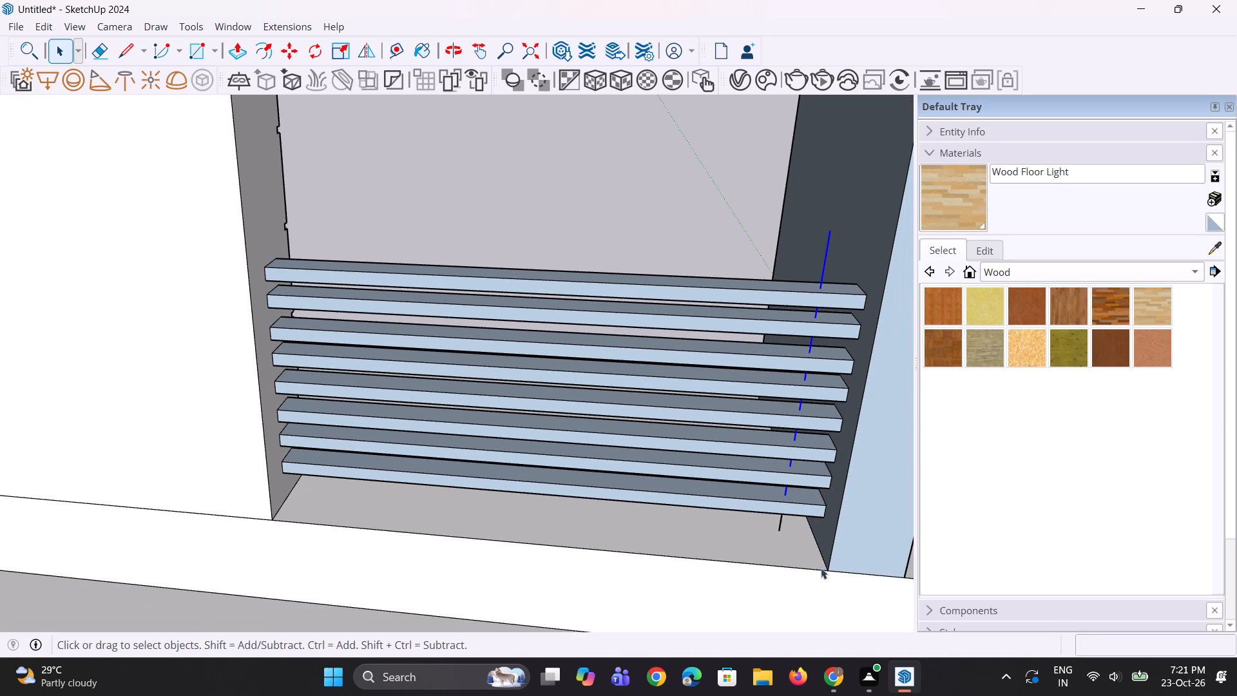
{"action": "scroll", "coordinate": [816, 584], "scroll_direction": "up", "scroll_amount": 3}
{"action": "scroll", "coordinate": [787, 509], "scroll_direction": "up", "scroll_amount": 3}
{"action": "left_click", "coordinate": [763, 510], "text": "ctrl"}
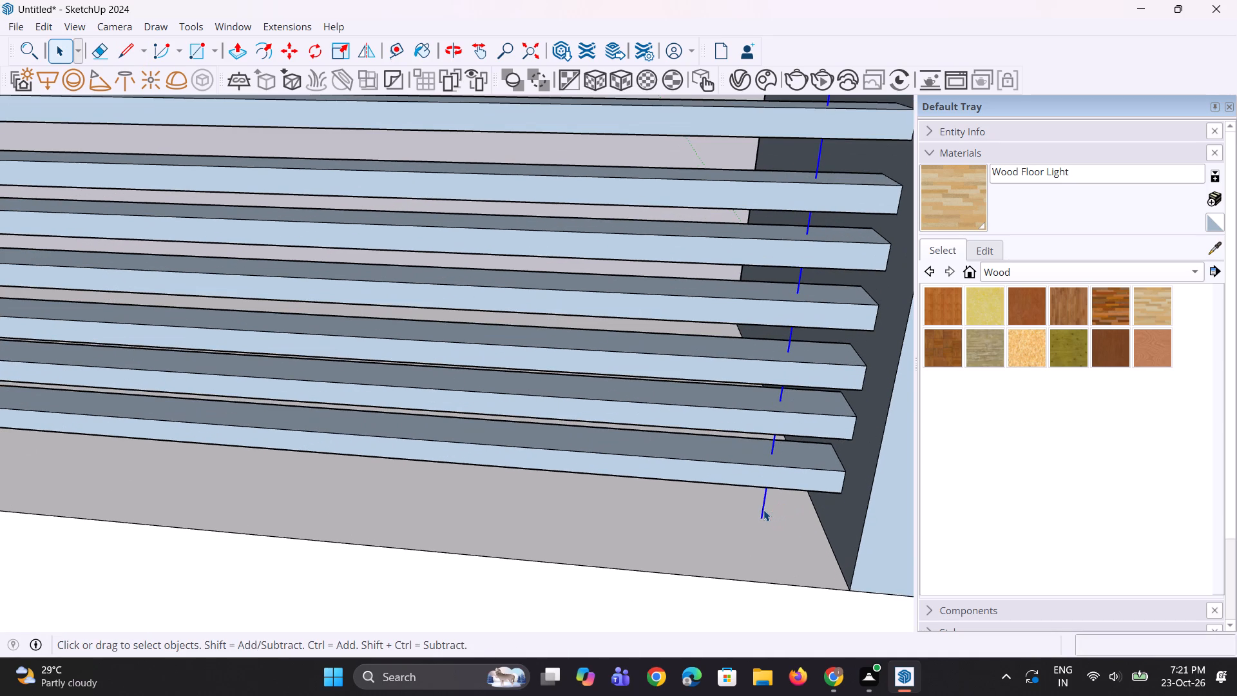
{"action": "key", "text": "m"}
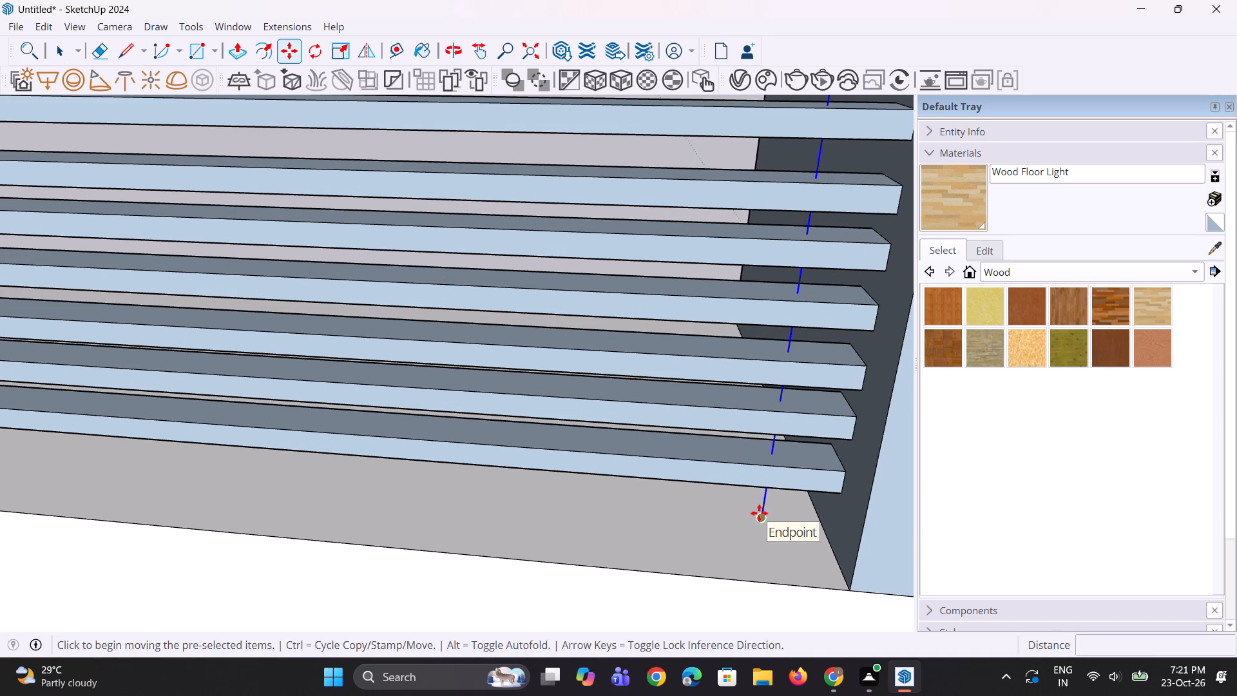
{"action": "left_click", "coordinate": [763, 520]}
{"action": "scroll", "coordinate": [633, 513], "scroll_direction": "down", "scroll_amount": 2}
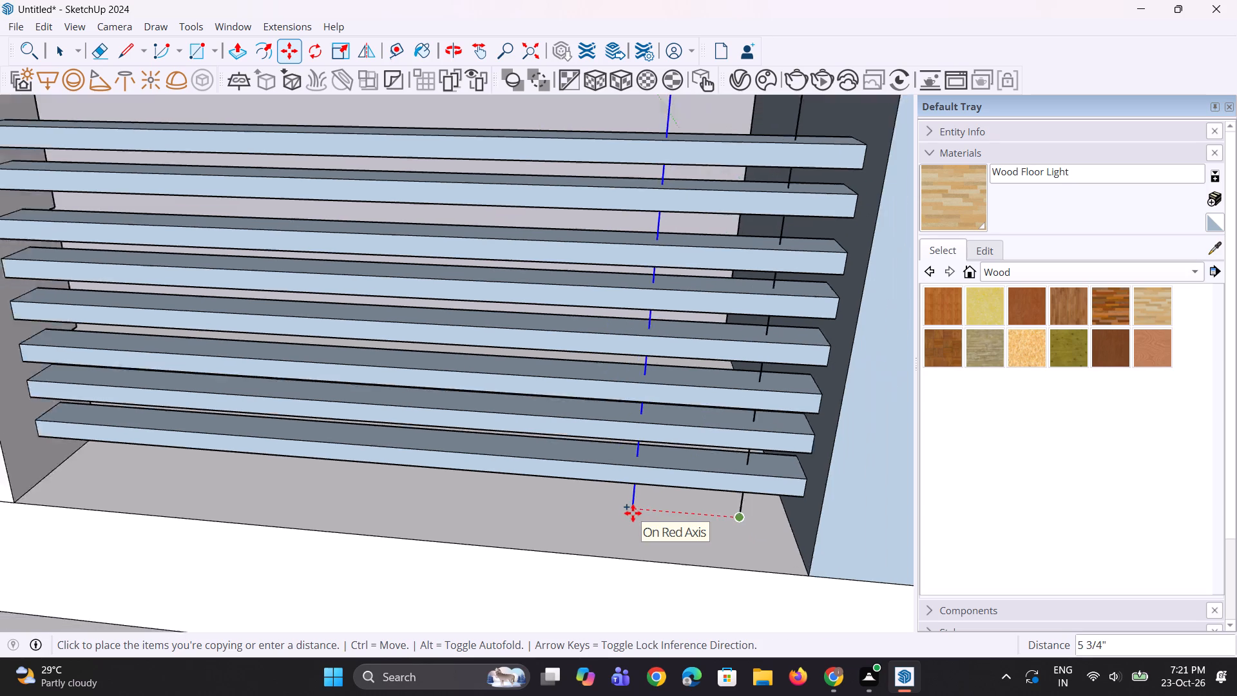
{"action": "scroll", "coordinate": [633, 513], "scroll_direction": "down", "scroll_amount": 5}
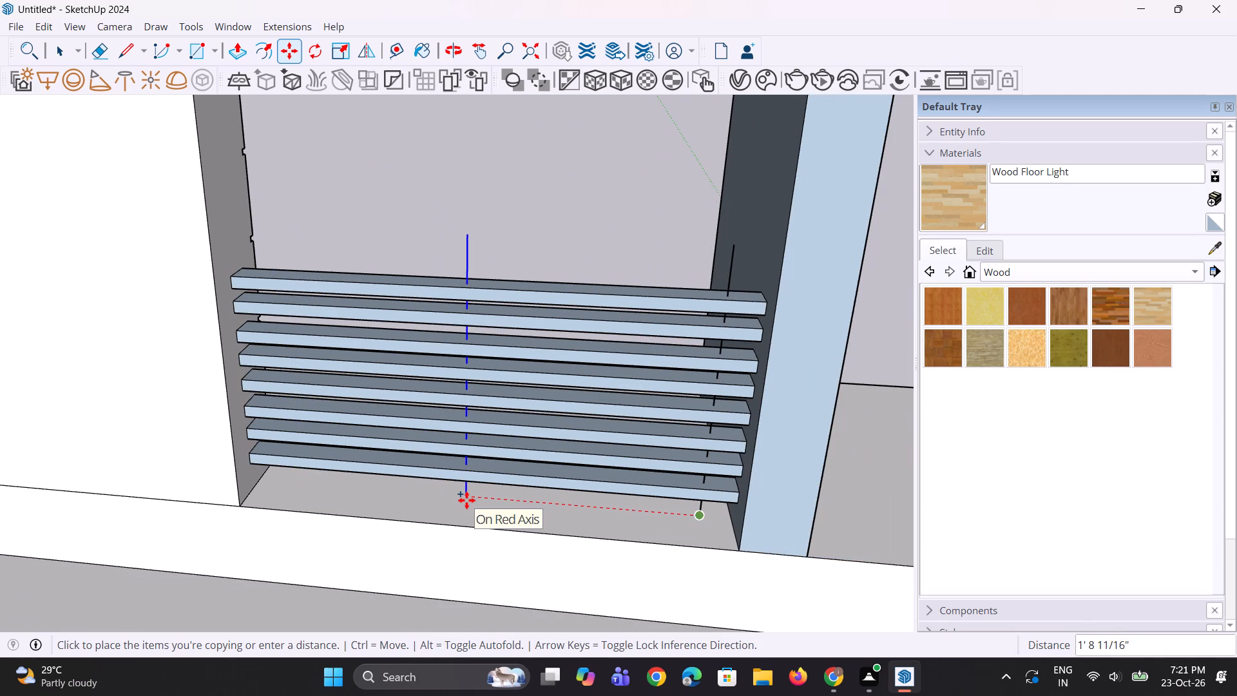
{"action": "left_click", "coordinate": [484, 500]}
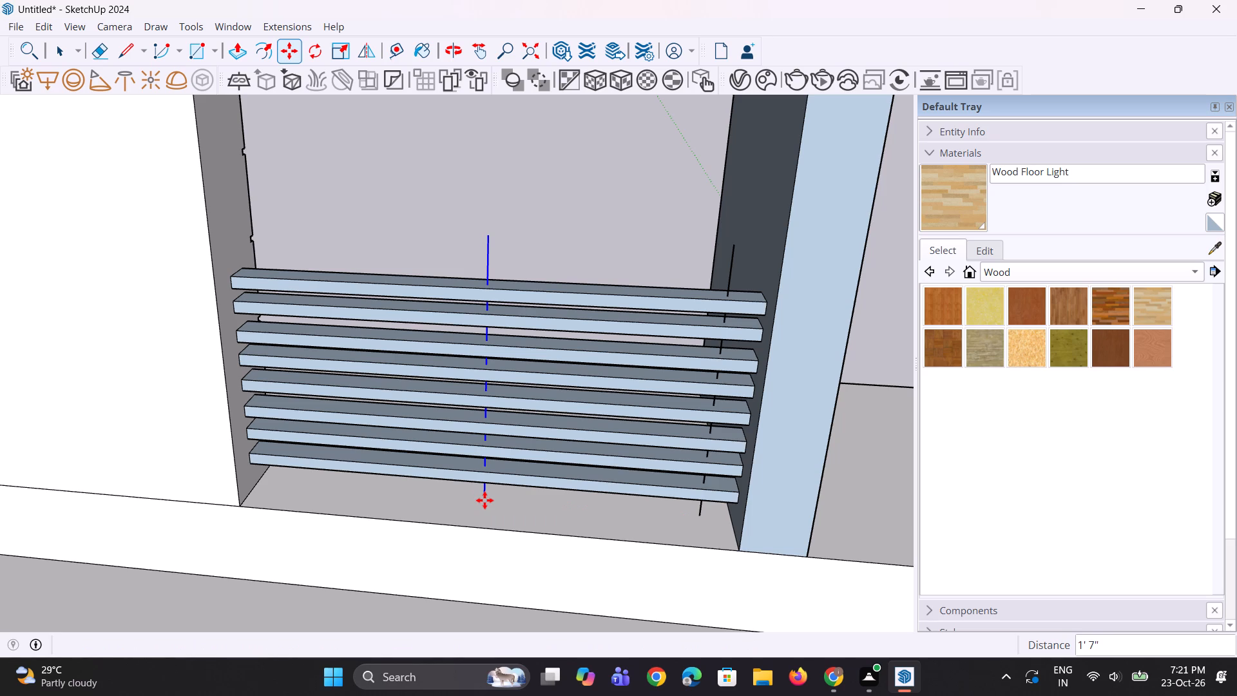
Copy the middle vertical line about 1' 5" along the red axis towards the grooved panel's end of the rails.
{"action": "key", "text": "m"}
{"action": "left_click", "coordinate": [484, 500]}
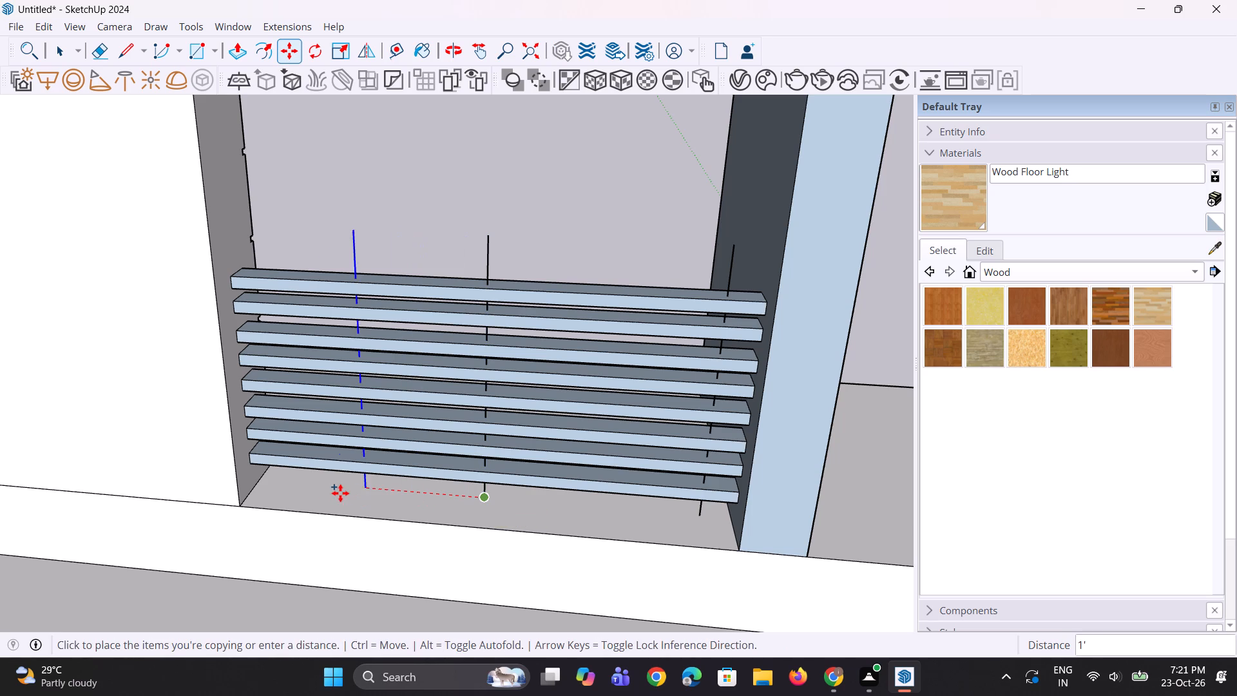
{"action": "left_click", "coordinate": [306, 486]}
{"action": "middle_click_drag", "start_coordinate": [357, 490], "coordinate": [361, 478]}
{"action": "key", "text": "space"}
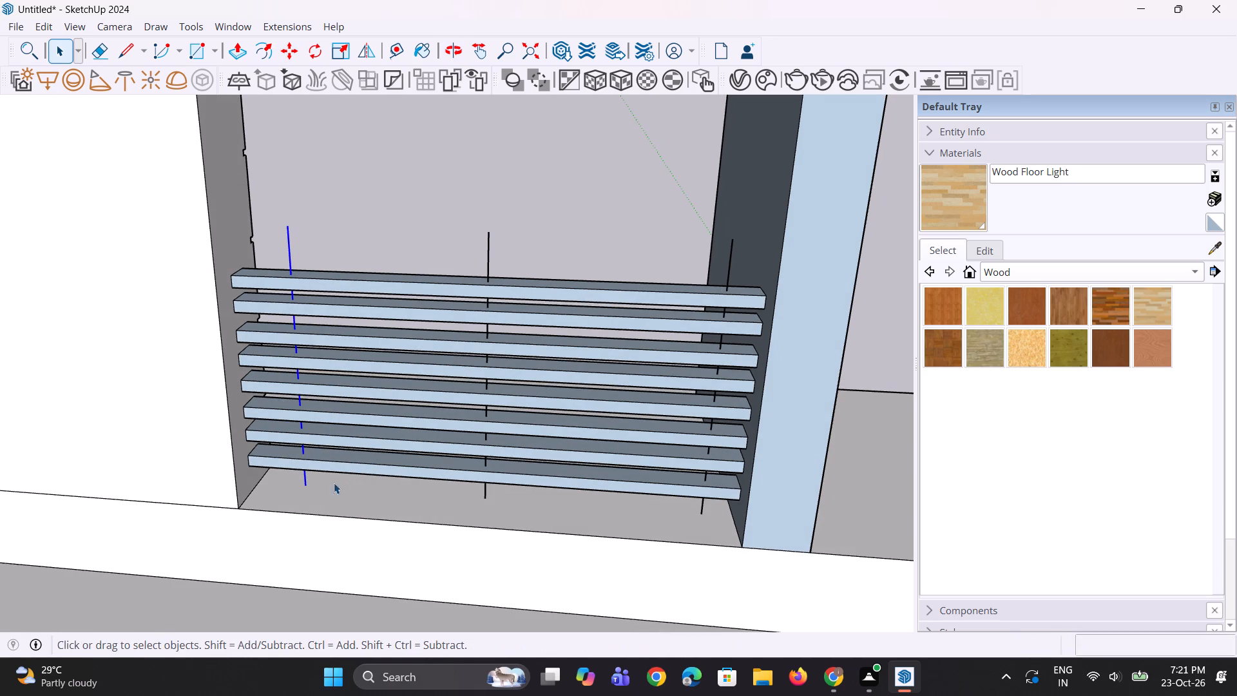
{"action": "key", "text": "space"}
Draw a small rectangle on the roof floor around the foot of the vertical line nearest the grooved panel.
{"action": "scroll", "coordinate": [311, 490], "scroll_direction": "up", "scroll_amount": 2}
{"action": "scroll", "coordinate": [276, 420], "scroll_direction": "up", "scroll_amount": 2}
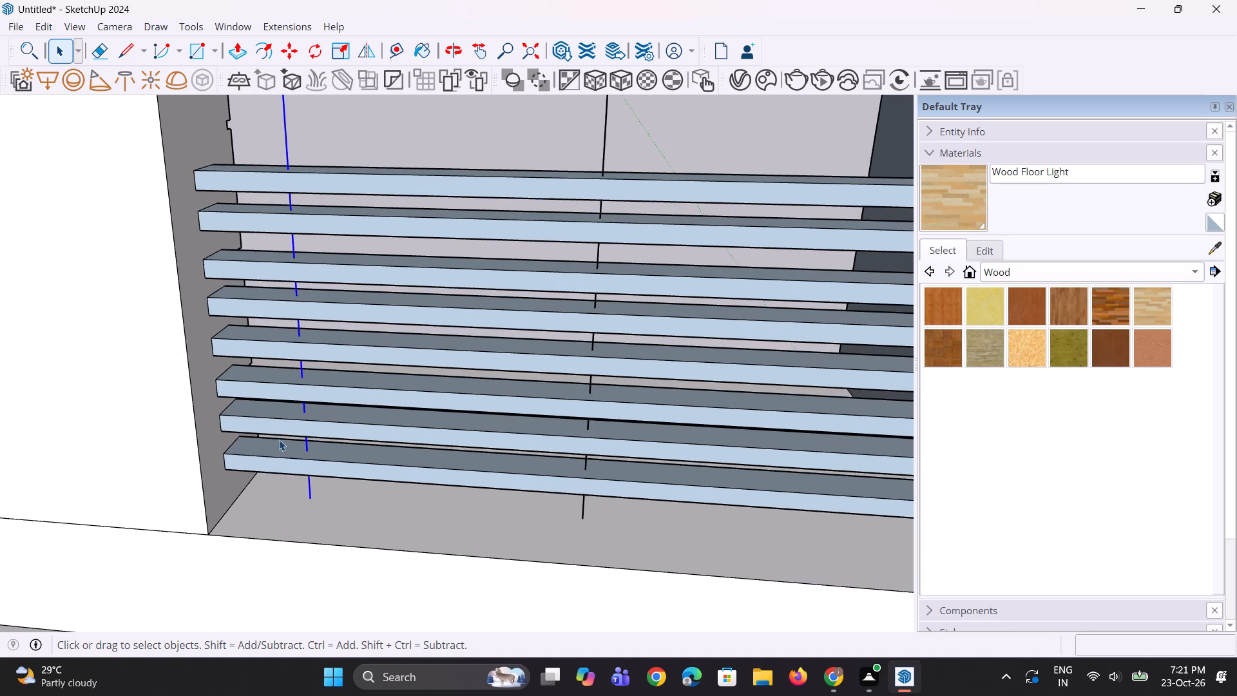
{"action": "key", "text": "r"}
{"action": "scroll", "coordinate": [279, 443], "scroll_direction": "up", "scroll_amount": 1}
{"action": "left_click", "coordinate": [298, 493]}
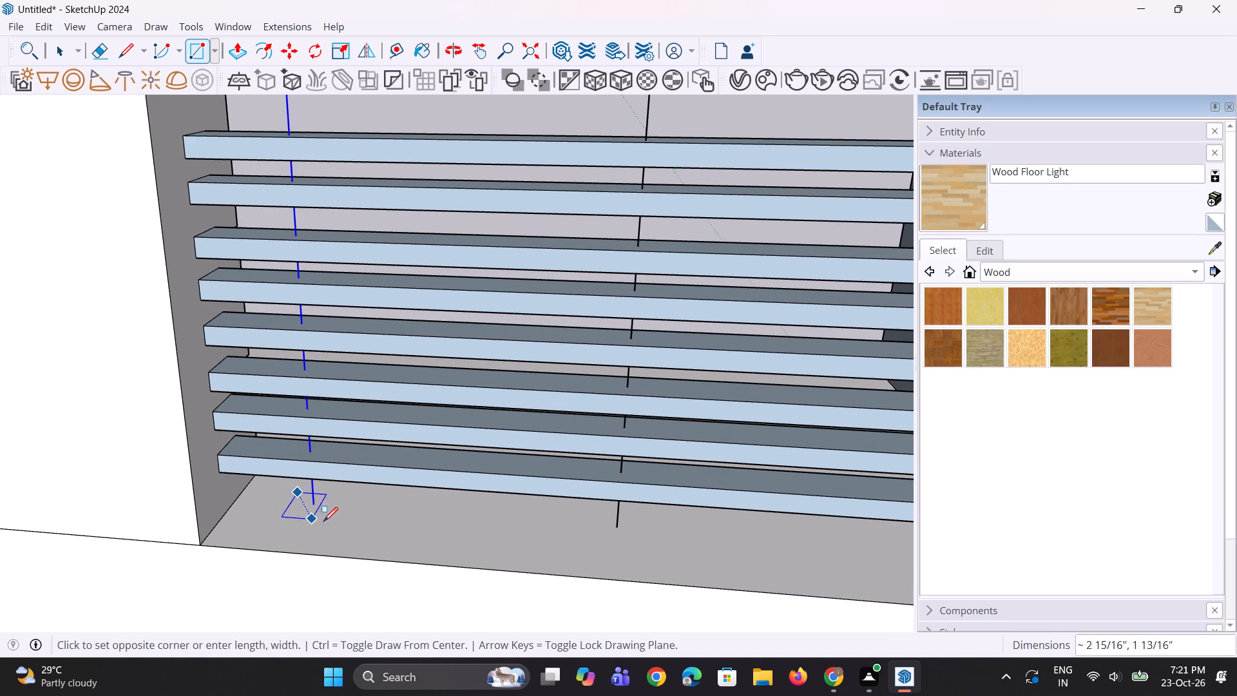
{"action": "left_click", "coordinate": [329, 521]}
{"action": "key", "text": "space"}
{"action": "key", "text": "space"}
Move the rectangle's side edge facing the frame post slightly inward, towards the vertical line.
{"action": "left_click", "coordinate": [336, 515]}
{"action": "scroll", "coordinate": [335, 522], "scroll_direction": "up", "scroll_amount": 2}
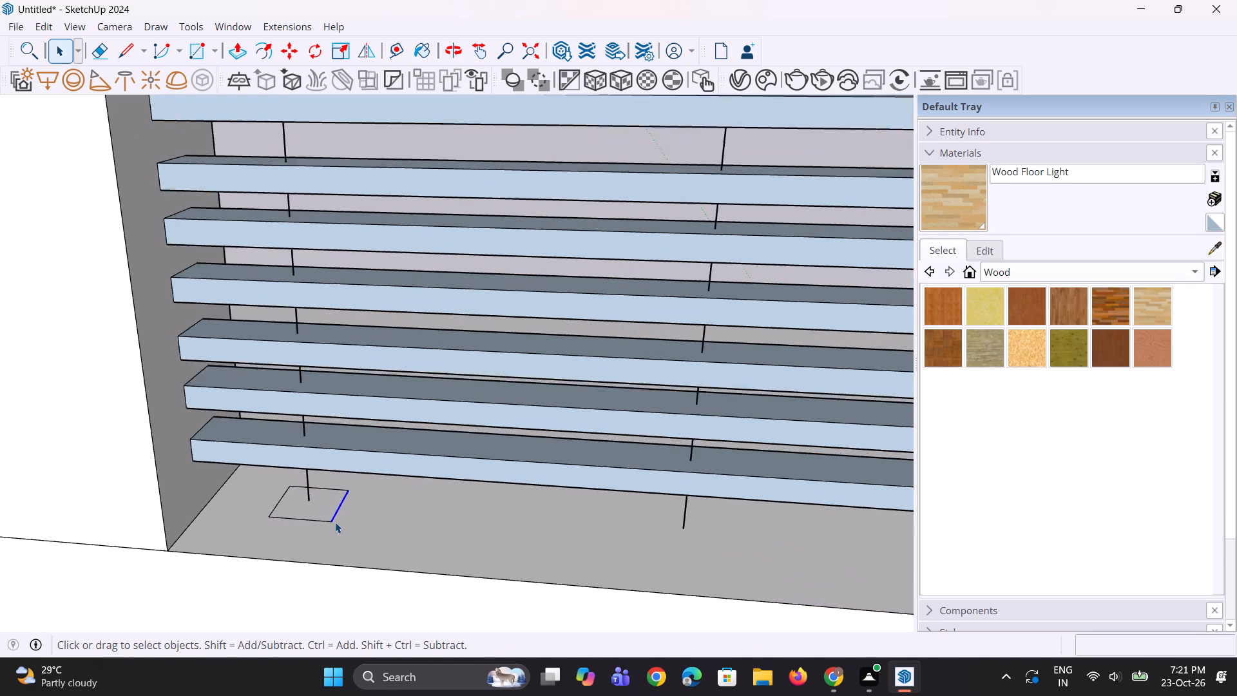
{"action": "scroll", "coordinate": [335, 522], "scroll_direction": "up", "scroll_amount": 4}
{"action": "key", "text": "m"}
{"action": "left_click", "coordinate": [332, 524]}
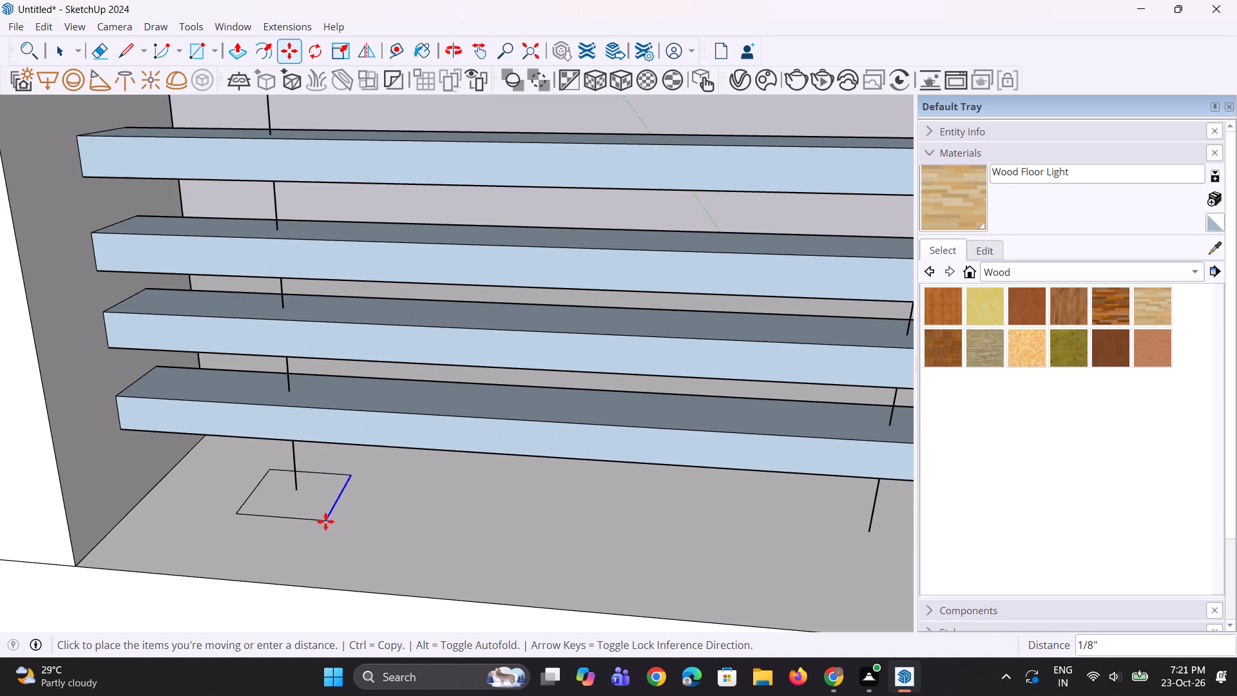
{"action": "left_click", "coordinate": [312, 516]}
{"action": "key", "text": "space"}
Move the rectangle's front edge inward about 1/2" towards the vertical line's foot.
{"action": "left_click", "coordinate": [297, 518]}
{"action": "scroll", "coordinate": [319, 523], "scroll_direction": "up", "scroll_amount": 2}
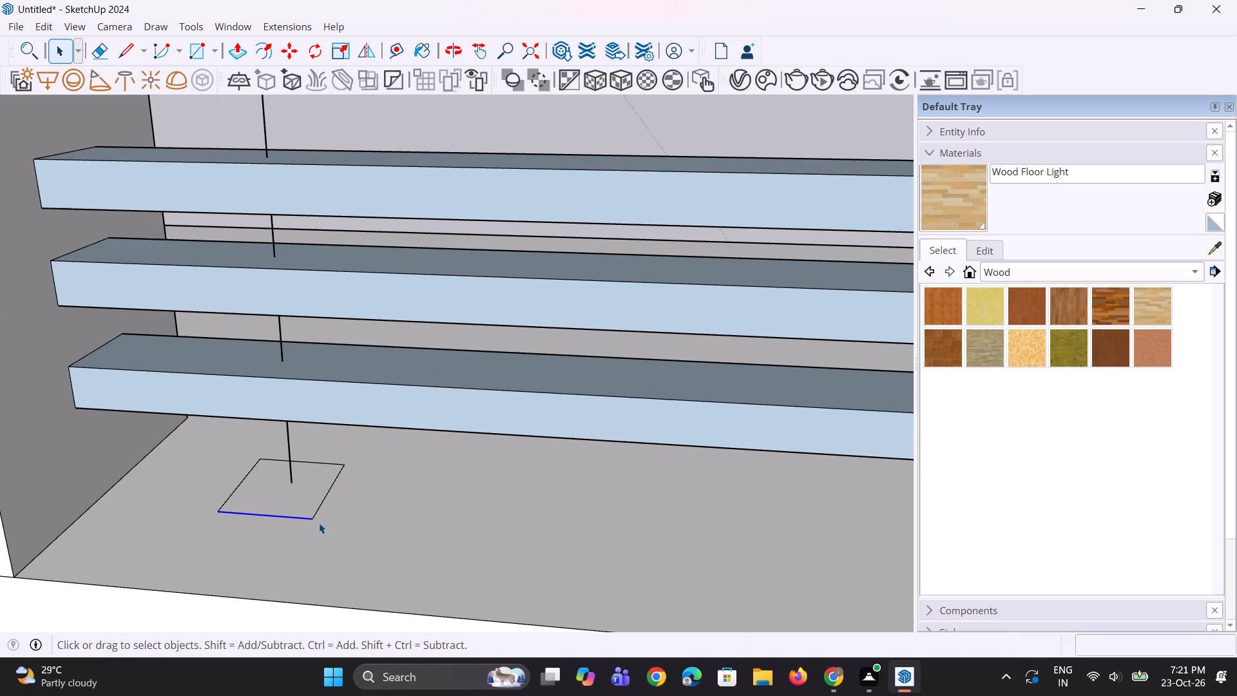
{"action": "key", "text": "m"}
{"action": "left_click", "coordinate": [312, 519]}
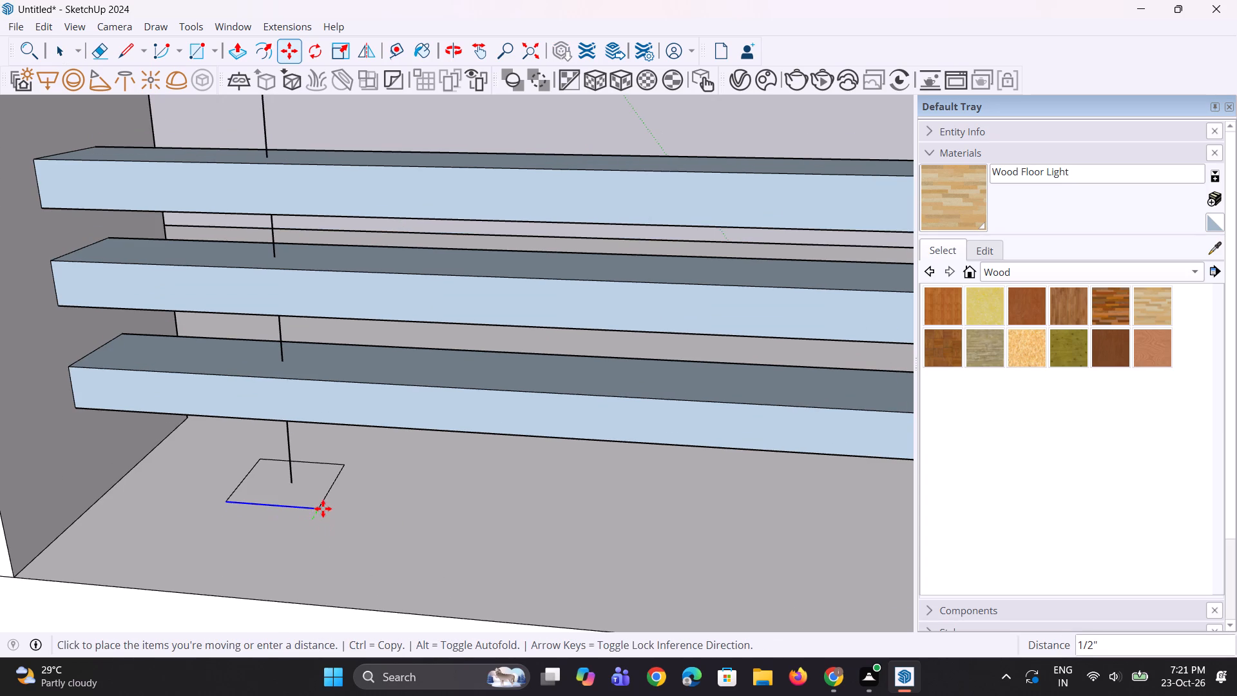
{"action": "left_click", "coordinate": [323, 508]}
{"action": "key", "text": "space"}
{"action": "key", "text": "space"}
Move the floor rectangle's side edge facing the grooved panel inward about 1/2" towards the vertical line's foot.
{"action": "left_click", "coordinate": [244, 481]}
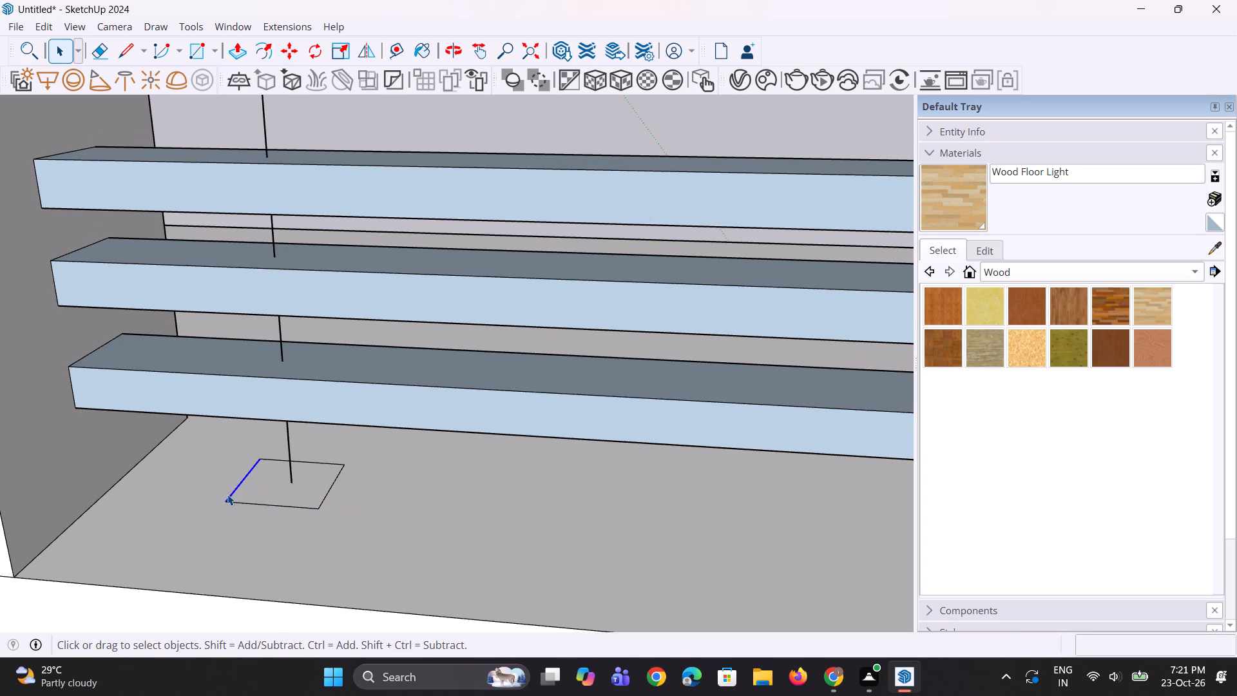
{"action": "scroll", "coordinate": [227, 494], "scroll_direction": "up", "scroll_amount": 1}
{"action": "key", "text": "m"}
{"action": "left_click", "coordinate": [227, 501]}
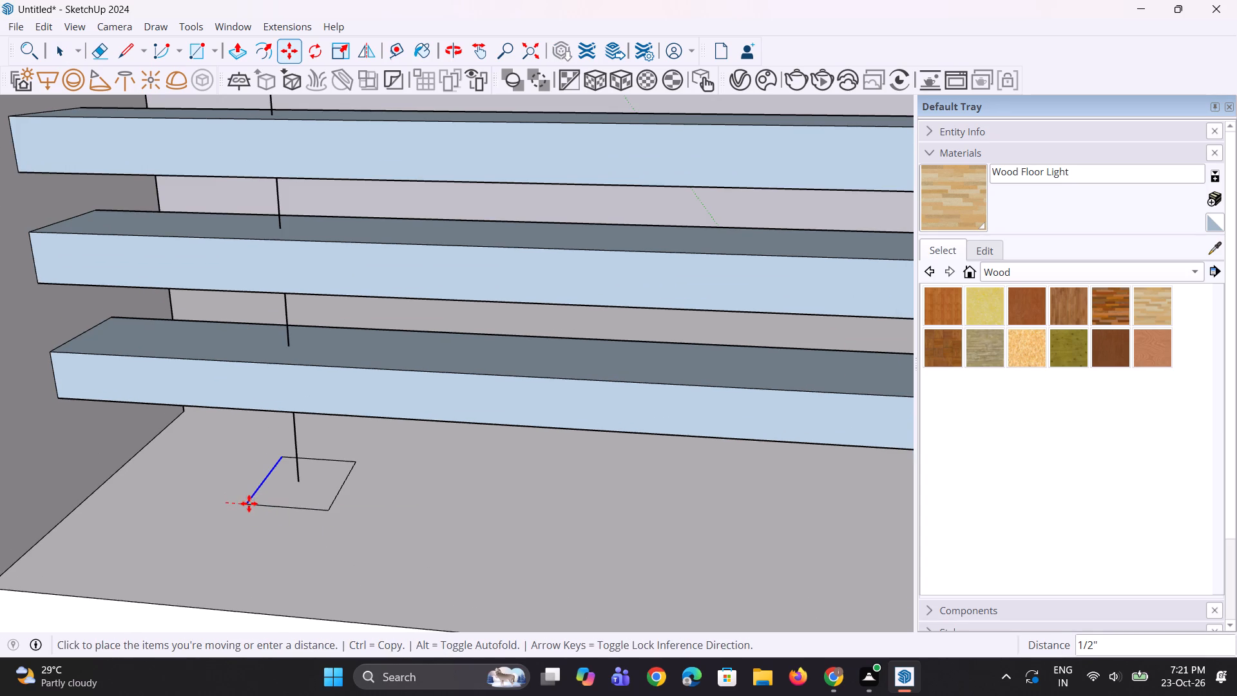
{"action": "left_click", "coordinate": [252, 503]}
{"action": "key", "text": "space"}
{"action": "key", "text": "space"}
Move the rectangle's back edge inward about 3/4" towards the vertical line's foot.
{"action": "left_click", "coordinate": [323, 459]}
{"action": "scroll", "coordinate": [345, 466], "scroll_direction": "up", "scroll_amount": 1}
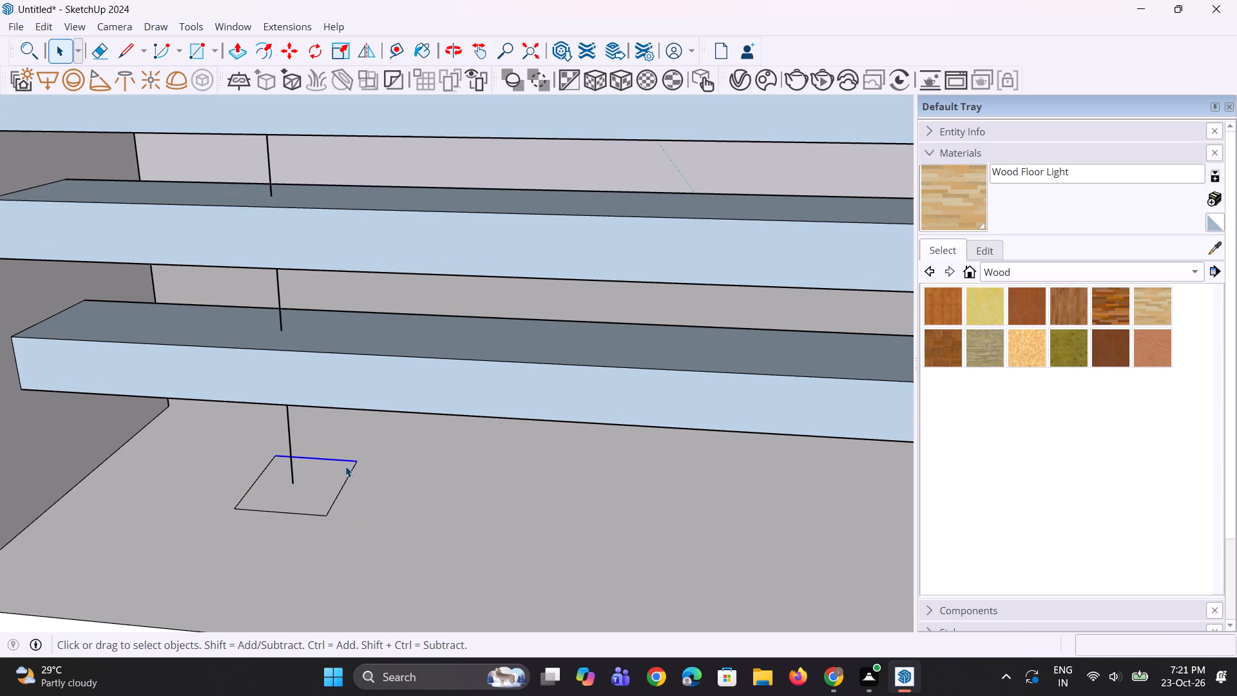
{"action": "key", "text": "m"}
{"action": "left_click", "coordinate": [352, 461]}
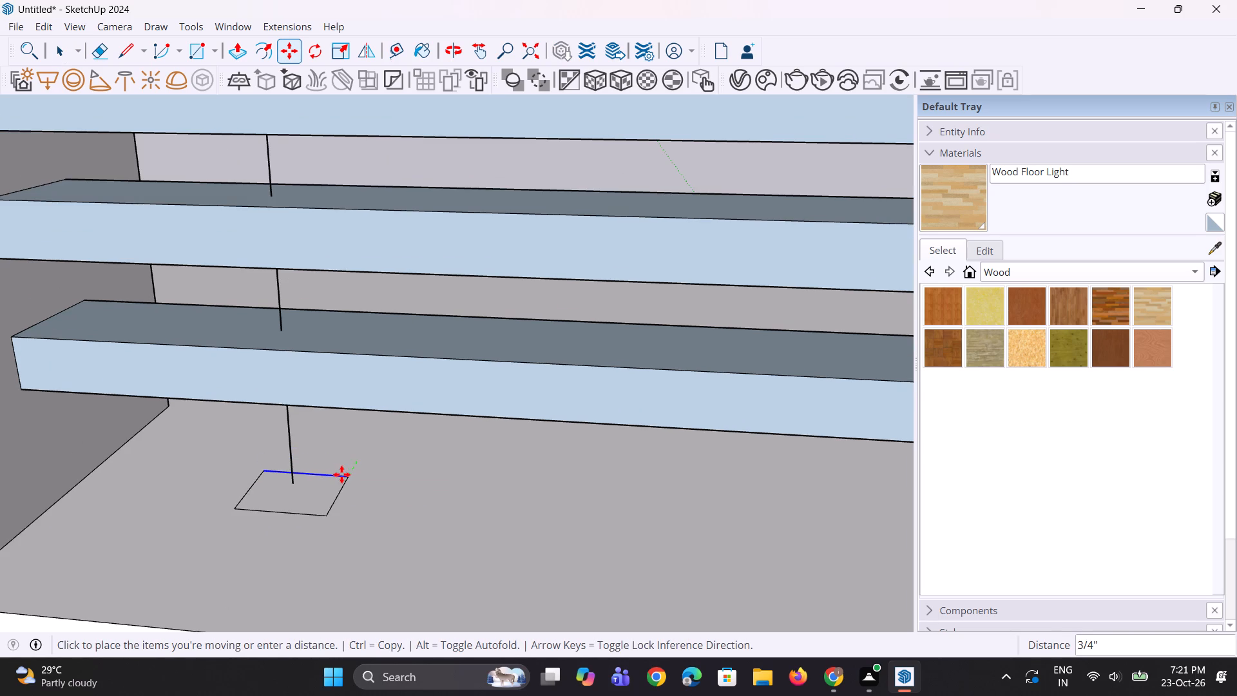
{"action": "left_click", "coordinate": [341, 474]}
{"action": "key", "text": "space"}
Move the rectangle's front edge slightly further inward towards the vertical line's foot.
{"action": "middle_click_drag", "start_coordinate": [321, 499], "coordinate": [245, 545]}
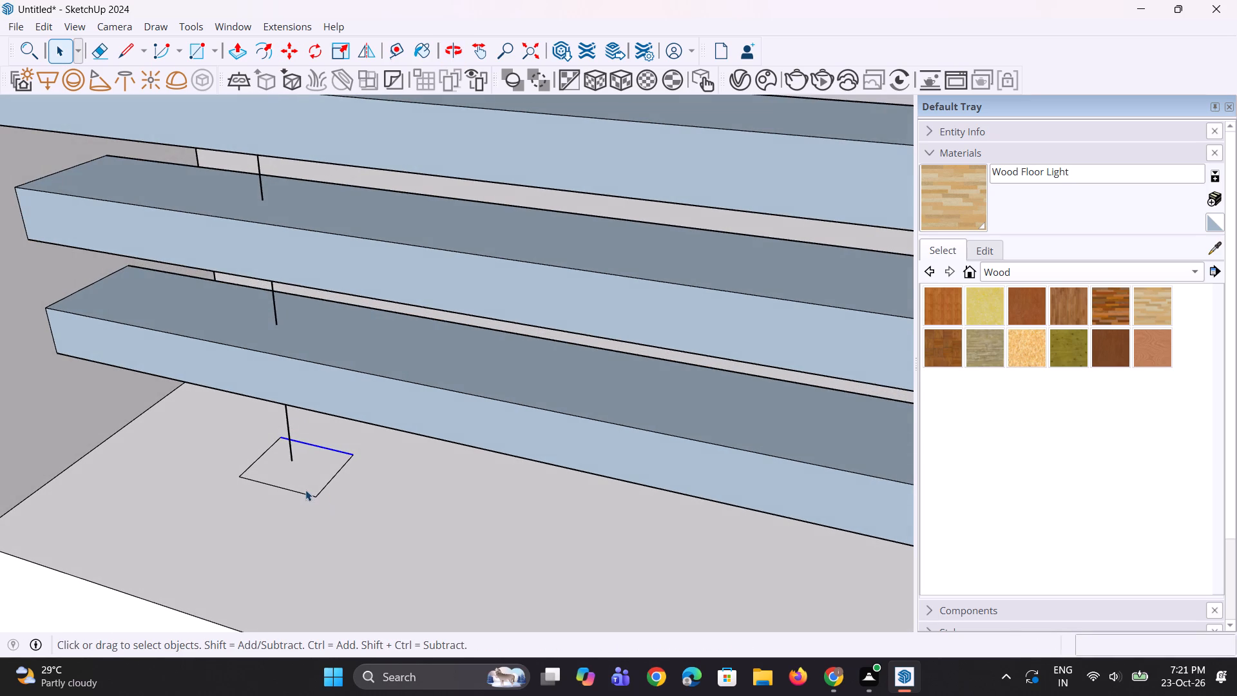
{"action": "left_click", "coordinate": [303, 494]}
{"action": "scroll", "coordinate": [303, 494], "scroll_direction": "up", "scroll_amount": 4}
{"action": "key", "text": "m"}
{"action": "left_click", "coordinate": [317, 499]}
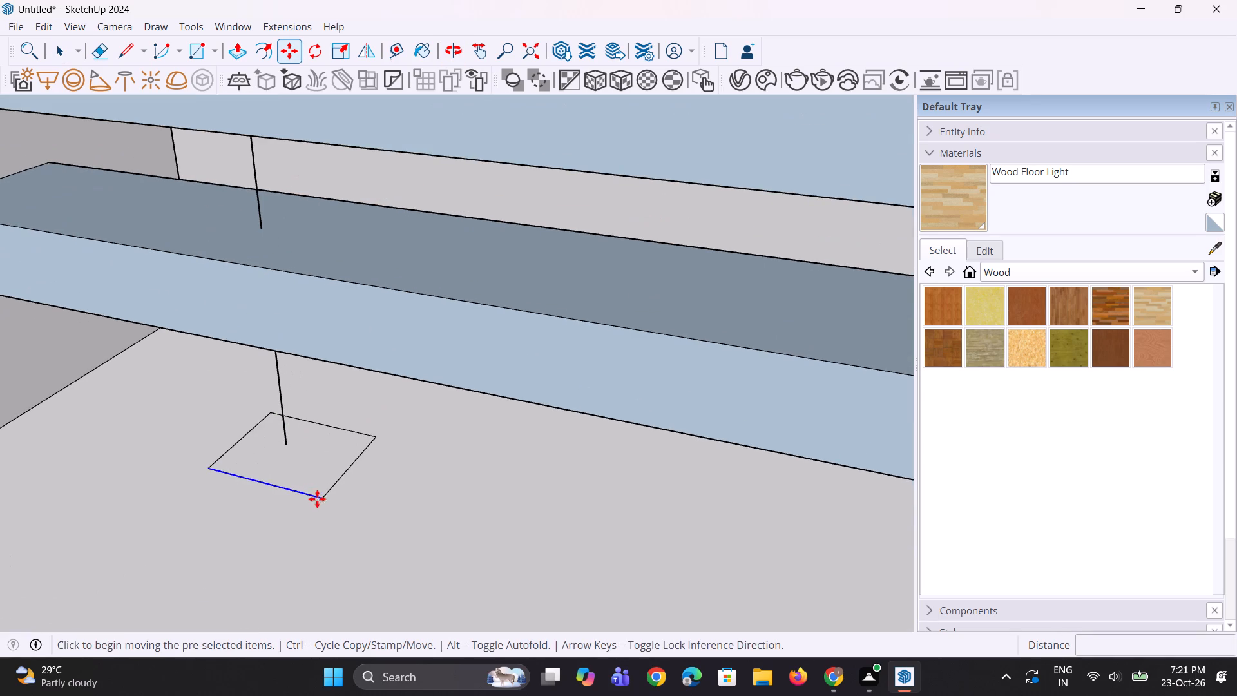
{"action": "left_click", "coordinate": [331, 487]}
{"action": "key", "text": "space"}
Extrude the floor rectangle along the vertical line nearest the grooved panel with Follow Me to form a support post behind the rails.
{"action": "middle_click_drag", "start_coordinate": [331, 487], "coordinate": [339, 486]}
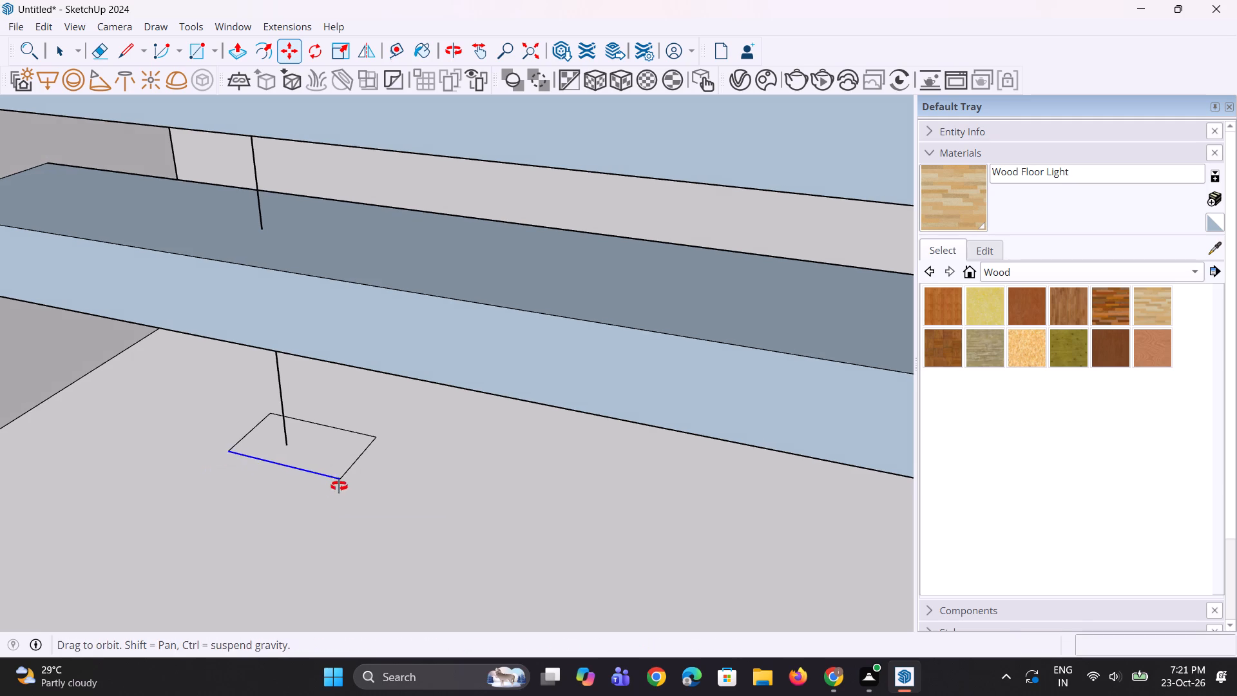
{"action": "middle_click_drag", "start_coordinate": [339, 486], "coordinate": [401, 472]}
{"action": "scroll", "coordinate": [372, 485], "scroll_direction": "down", "scroll_amount": 9}
{"action": "left_click", "coordinate": [343, 457]}
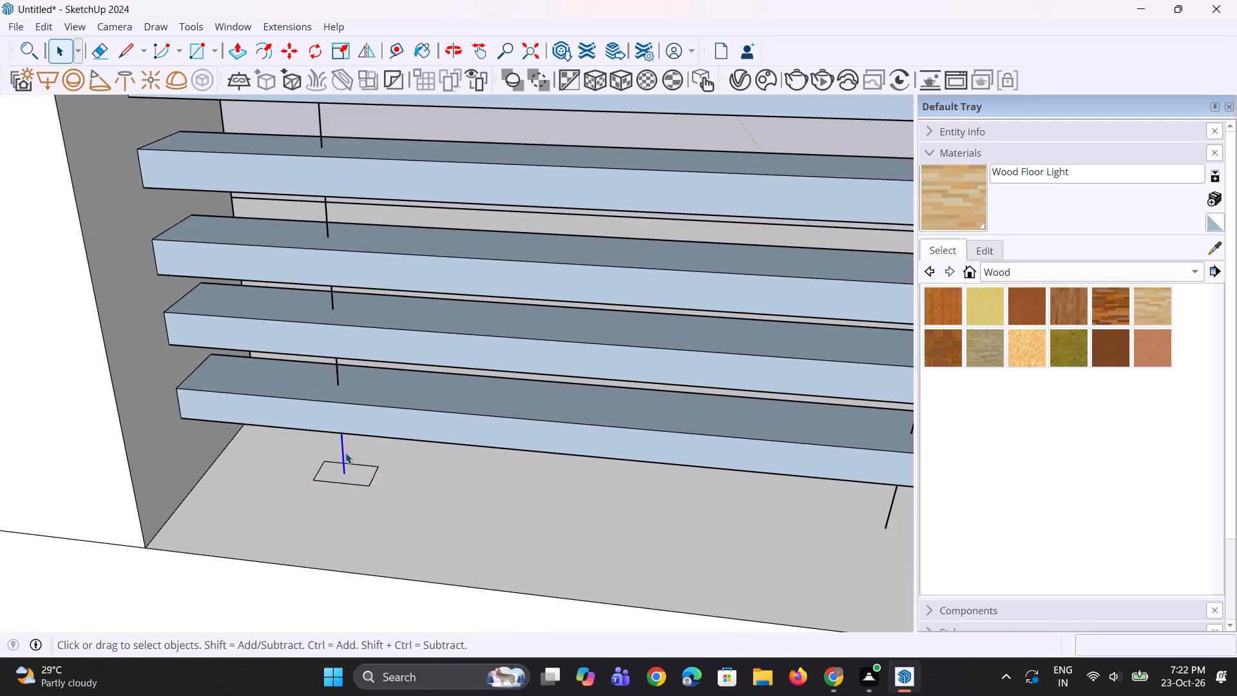
{"action": "scroll", "coordinate": [344, 379], "scroll_direction": "up", "scroll_amount": 1}
{"action": "left_click", "coordinate": [337, 375], "text": "ctrl"}
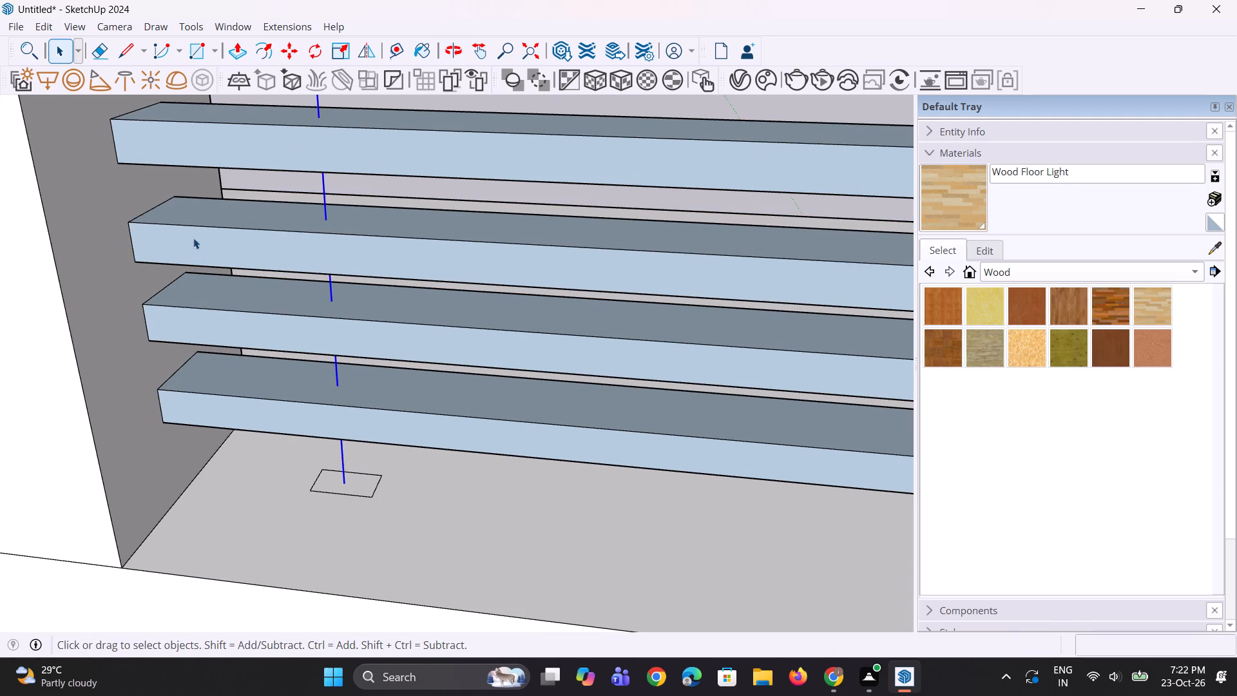
{"action": "left_click", "coordinate": [37, 50]}
{"action": "type", "text": "fo"}
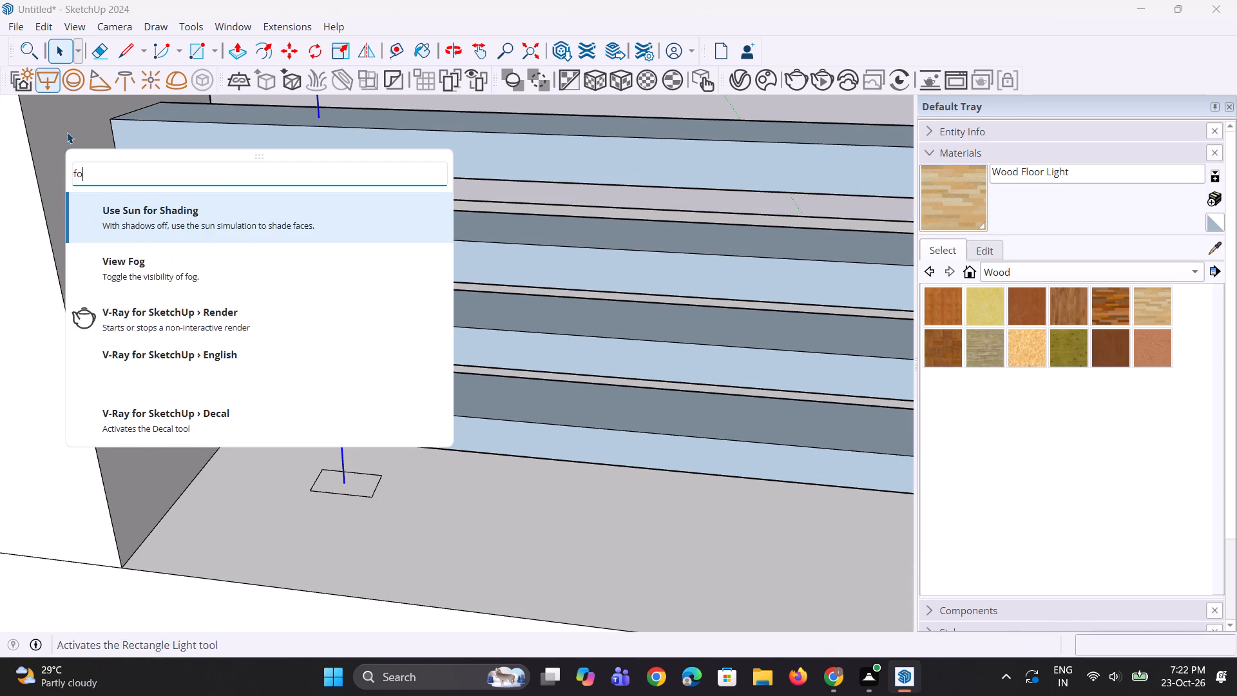
{"action": "key", "text": "l"}
{"action": "key", "text": "l"}
{"action": "left_click", "coordinate": [149, 231]}
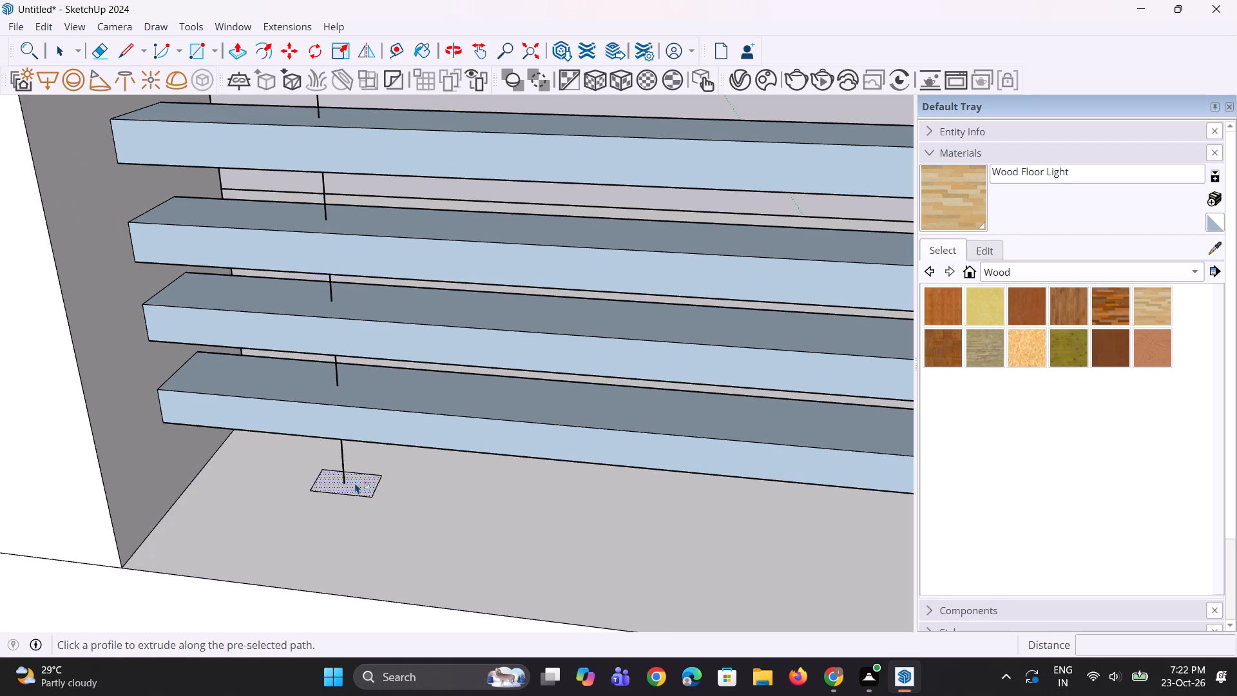
{"action": "left_click", "coordinate": [355, 483]}
{"action": "scroll", "coordinate": [355, 483], "scroll_direction": "down", "scroll_amount": 10}
{"action": "middle_click_drag", "start_coordinate": [360, 505], "coordinate": [497, 385]}
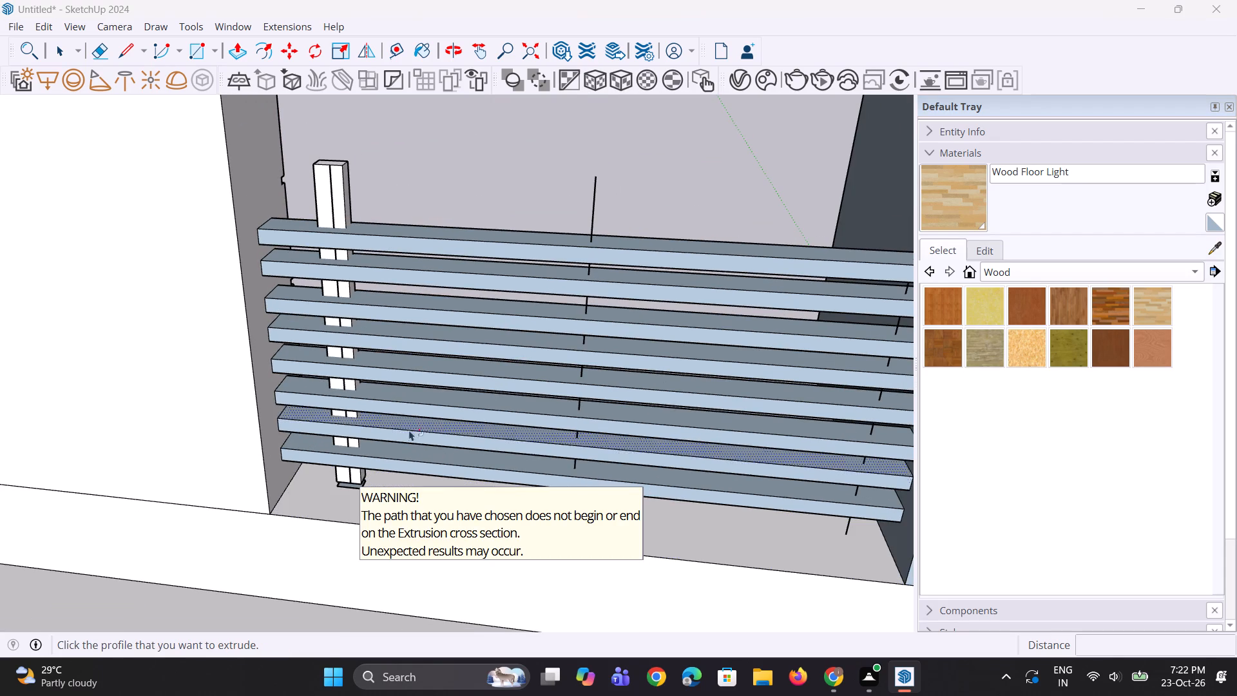
{"action": "scroll", "coordinate": [395, 434], "scroll_direction": "down", "scroll_amount": 2}
{"action": "middle_click_drag", "start_coordinate": [373, 487], "coordinate": [417, 453]}
{"action": "key", "text": "space"}
{"action": "key", "text": "space"}
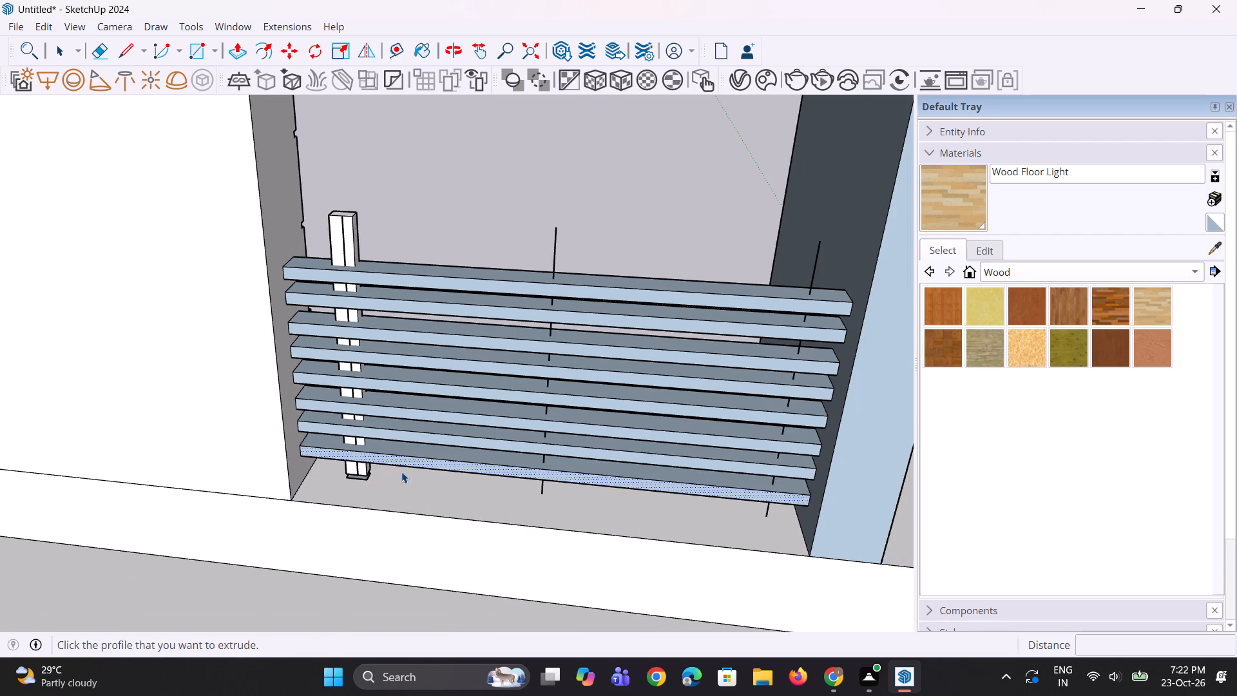
{"action": "key", "text": "space"}
{"action": "left_click", "coordinate": [322, 572]}
Examine the foot of the new support post and how it meets the rectangle on the roof floor.
{"action": "middle_click_drag", "start_coordinate": [383, 549], "coordinate": [432, 480]}
{"action": "scroll", "coordinate": [373, 504], "scroll_direction": "up", "scroll_amount": 4}
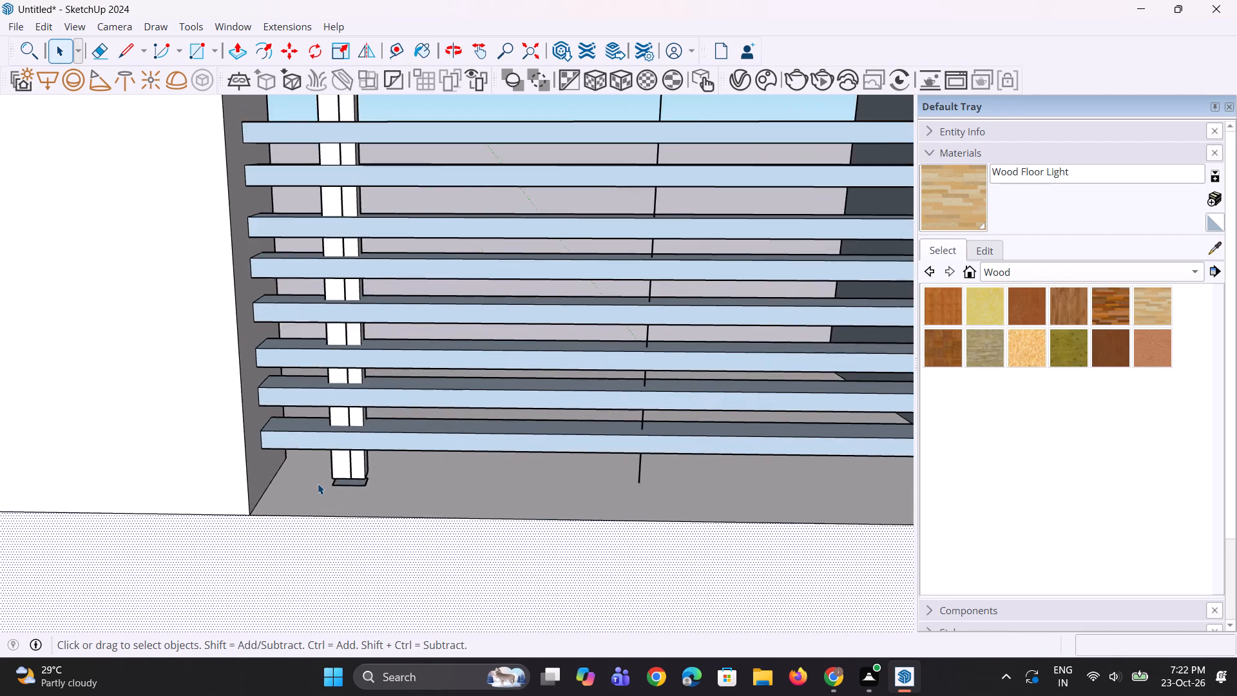
{"action": "scroll", "coordinate": [318, 483], "scroll_direction": "up", "scroll_amount": 11}
{"action": "middle_click_drag", "start_coordinate": [393, 468], "coordinate": [417, 400]}
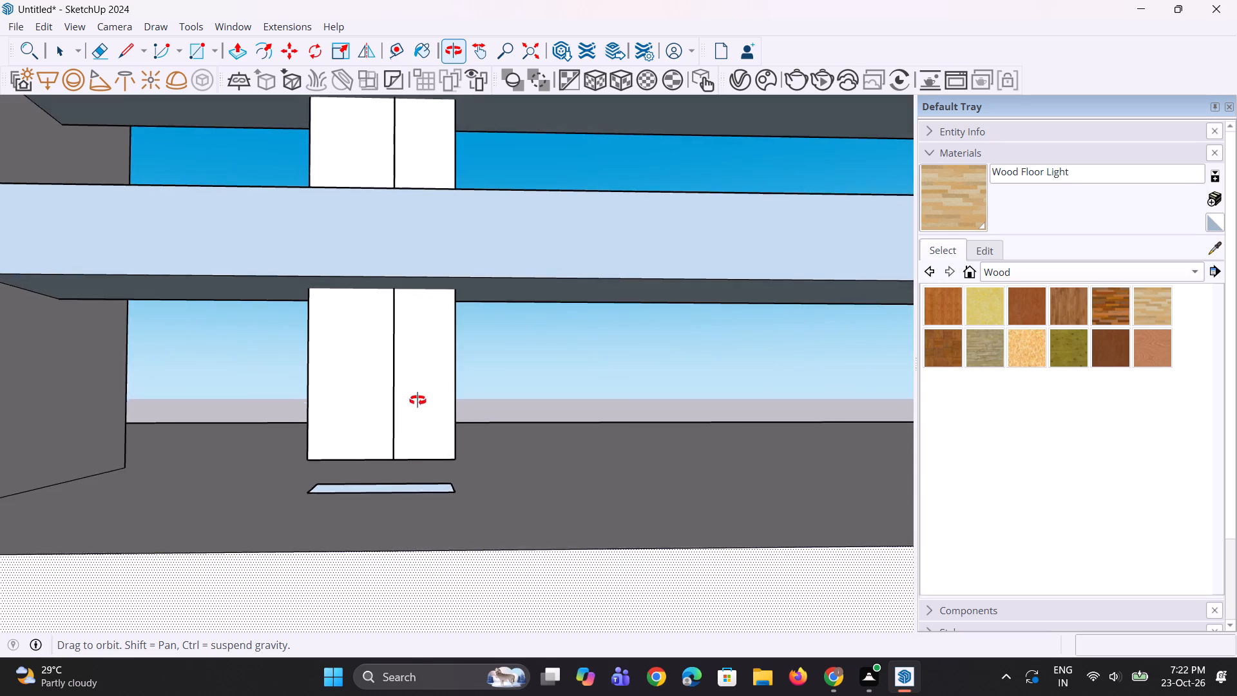
{"action": "middle_click_drag", "start_coordinate": [417, 400], "coordinate": [467, 339]}
{"action": "middle_click", "coordinate": [467, 339]}
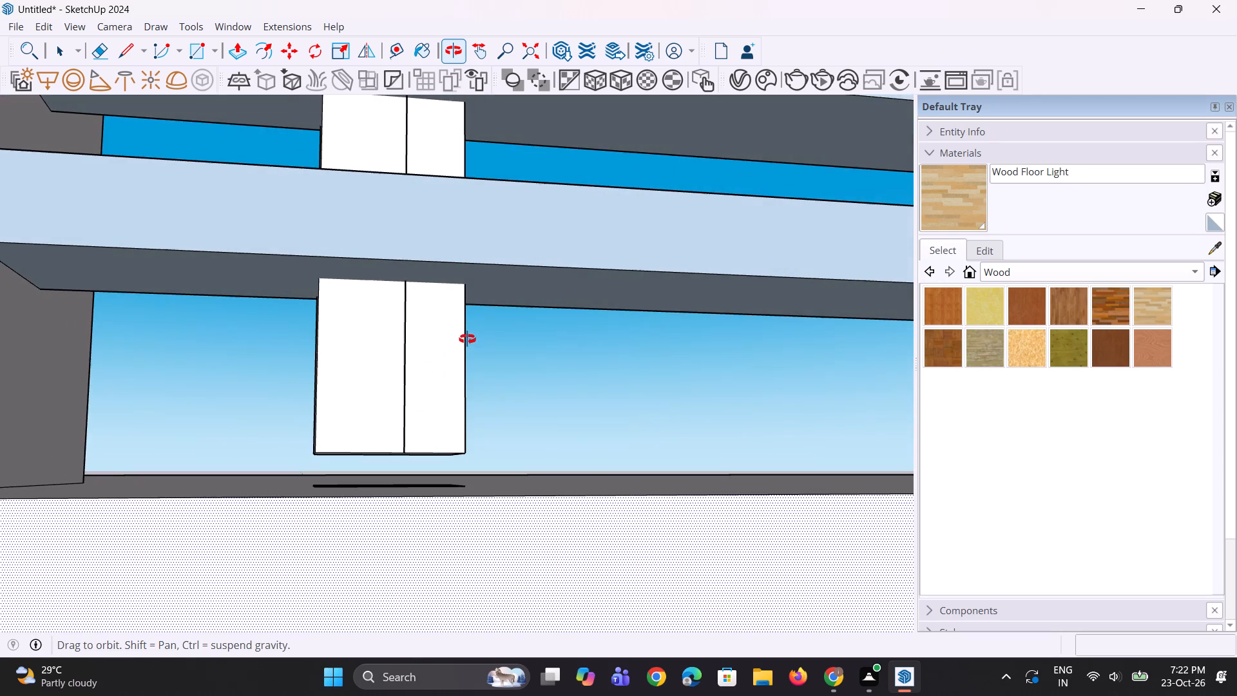
{"action": "scroll", "coordinate": [401, 437], "scroll_direction": "up", "scroll_amount": 6}
{"action": "middle_click_drag", "start_coordinate": [420, 480], "coordinate": [412, 481]}
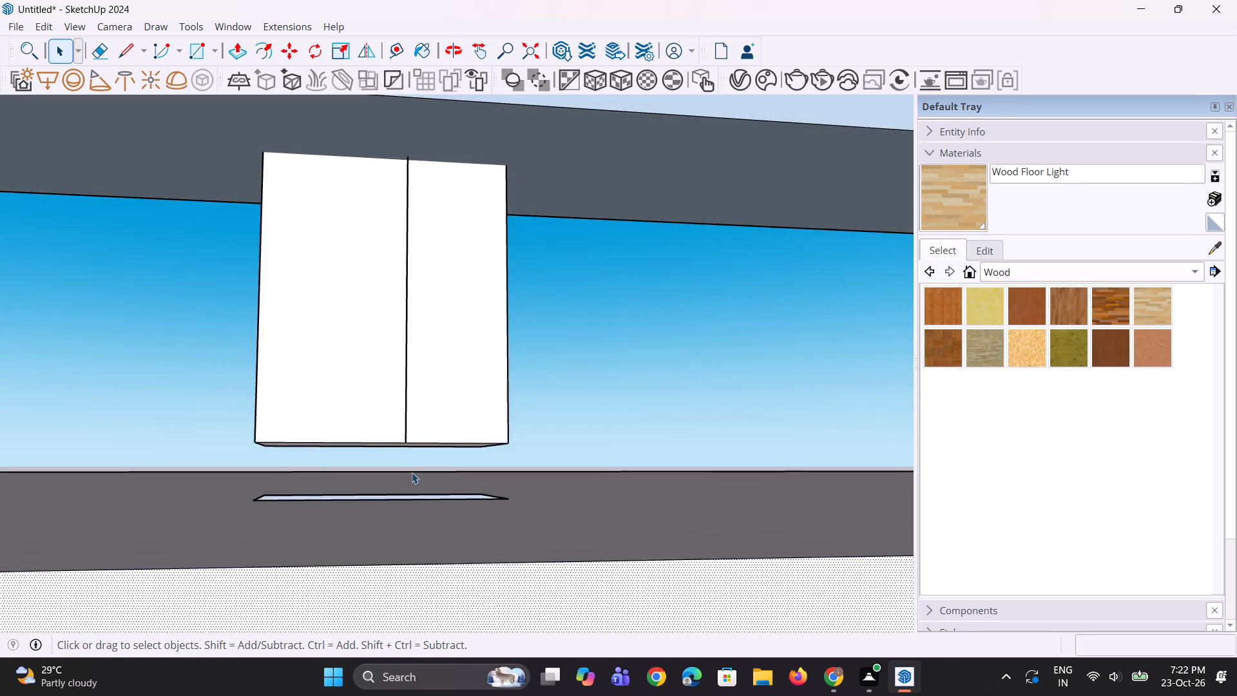
{"action": "scroll", "coordinate": [412, 470], "scroll_direction": "up", "scroll_amount": 3}
{"action": "scroll", "coordinate": [414, 464], "scroll_direction": "down", "scroll_amount": 4}
{"action": "middle_click_drag", "start_coordinate": [414, 464], "coordinate": [363, 612]}
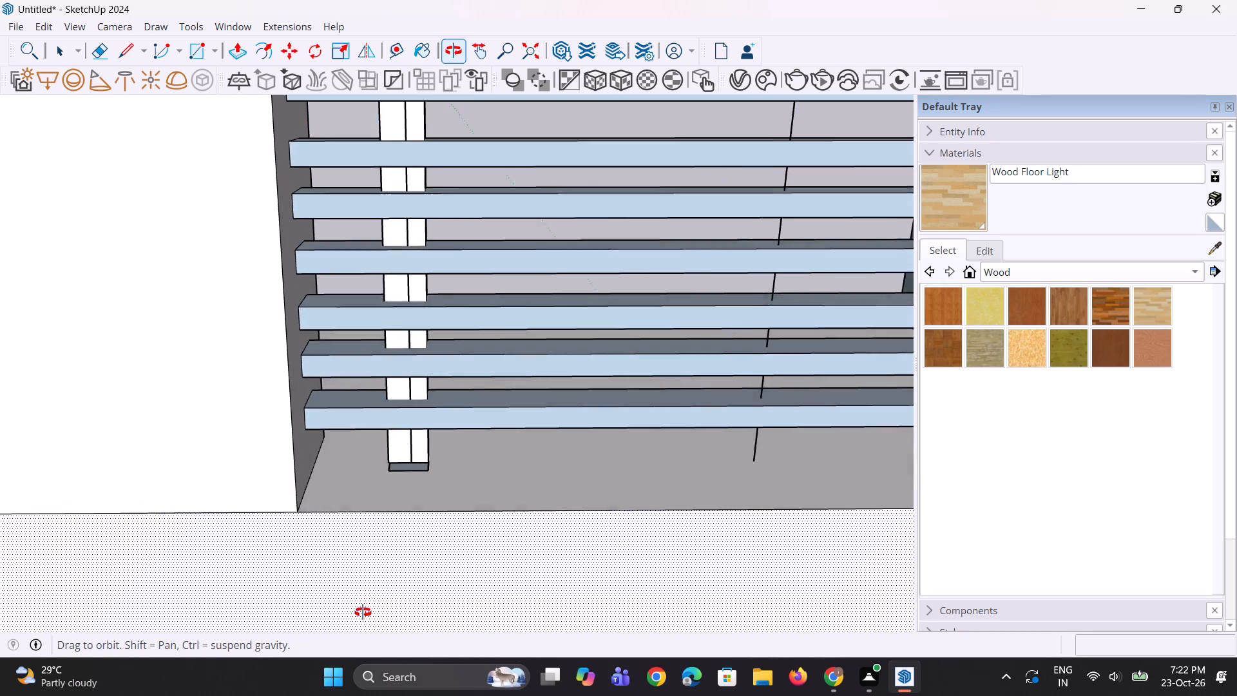
{"action": "middle_click_drag", "start_coordinate": [363, 612], "coordinate": [361, 614]}
{"action": "scroll", "coordinate": [387, 495], "scroll_direction": "down", "scroll_amount": 8}
{"action": "middle_click_drag", "start_coordinate": [421, 474], "coordinate": [236, 502]}
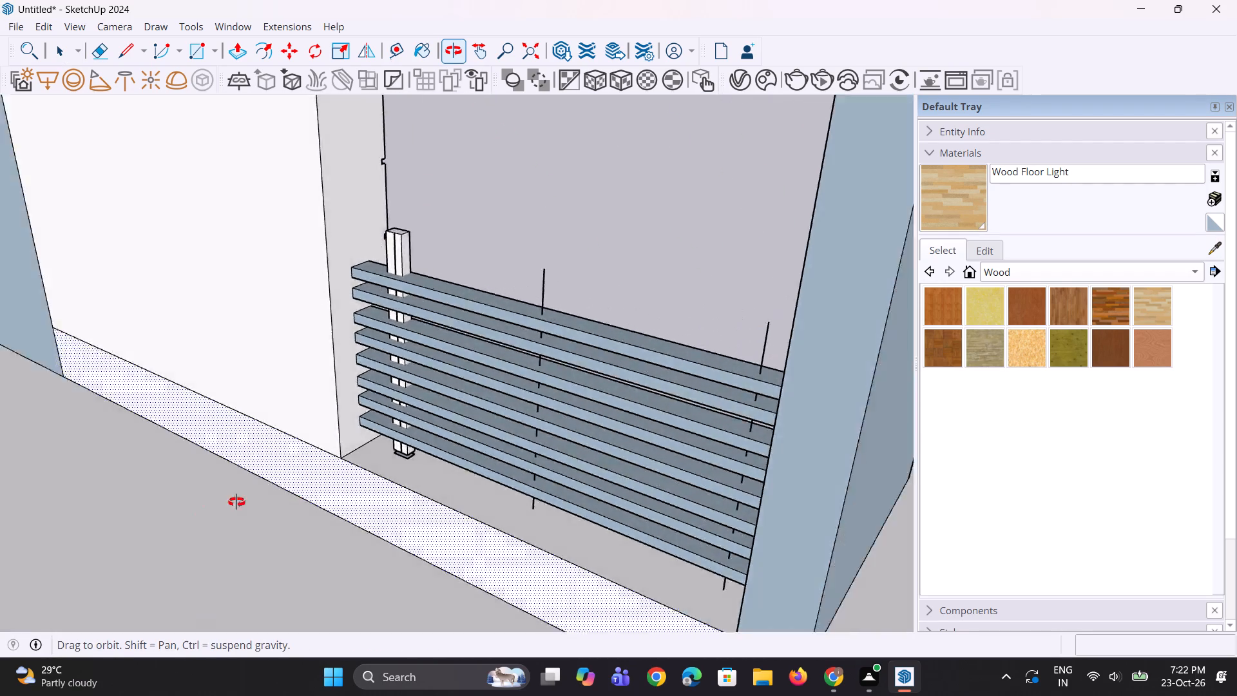
{"action": "middle_click_drag", "start_coordinate": [236, 502], "coordinate": [425, 424]}
{"action": "scroll", "coordinate": [410, 481], "scroll_direction": "up", "scroll_amount": 12}
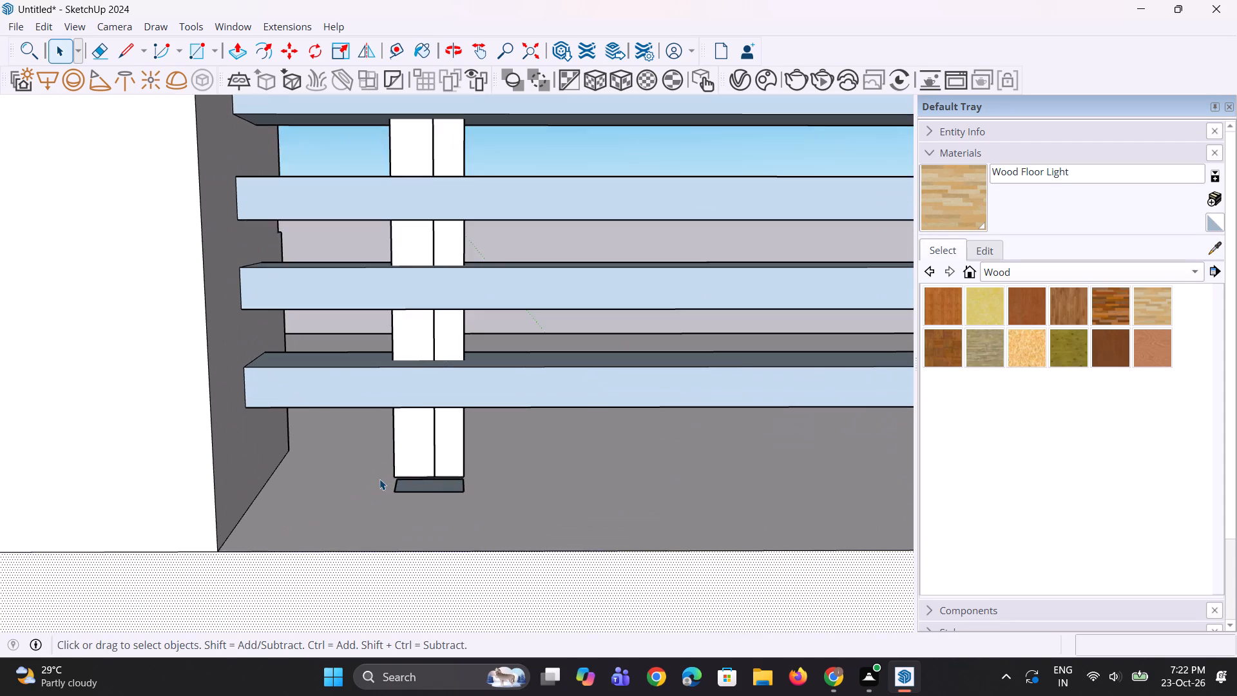
{"action": "scroll", "coordinate": [379, 479], "scroll_direction": "up", "scroll_amount": 6}
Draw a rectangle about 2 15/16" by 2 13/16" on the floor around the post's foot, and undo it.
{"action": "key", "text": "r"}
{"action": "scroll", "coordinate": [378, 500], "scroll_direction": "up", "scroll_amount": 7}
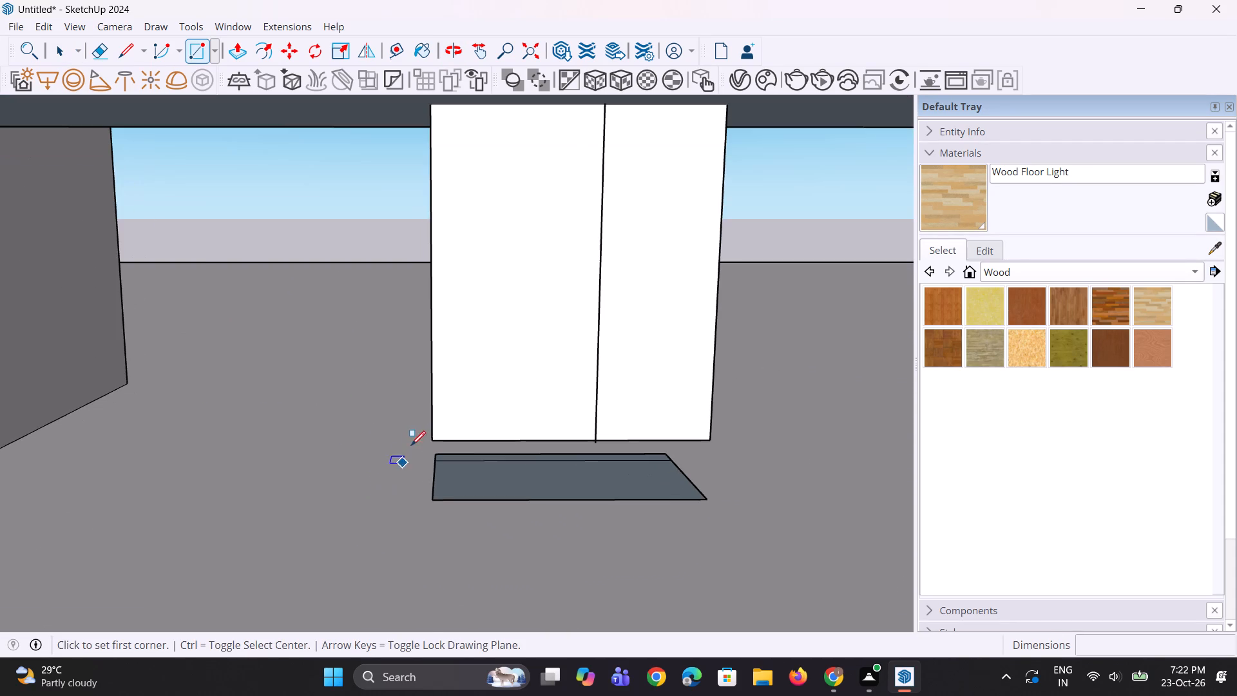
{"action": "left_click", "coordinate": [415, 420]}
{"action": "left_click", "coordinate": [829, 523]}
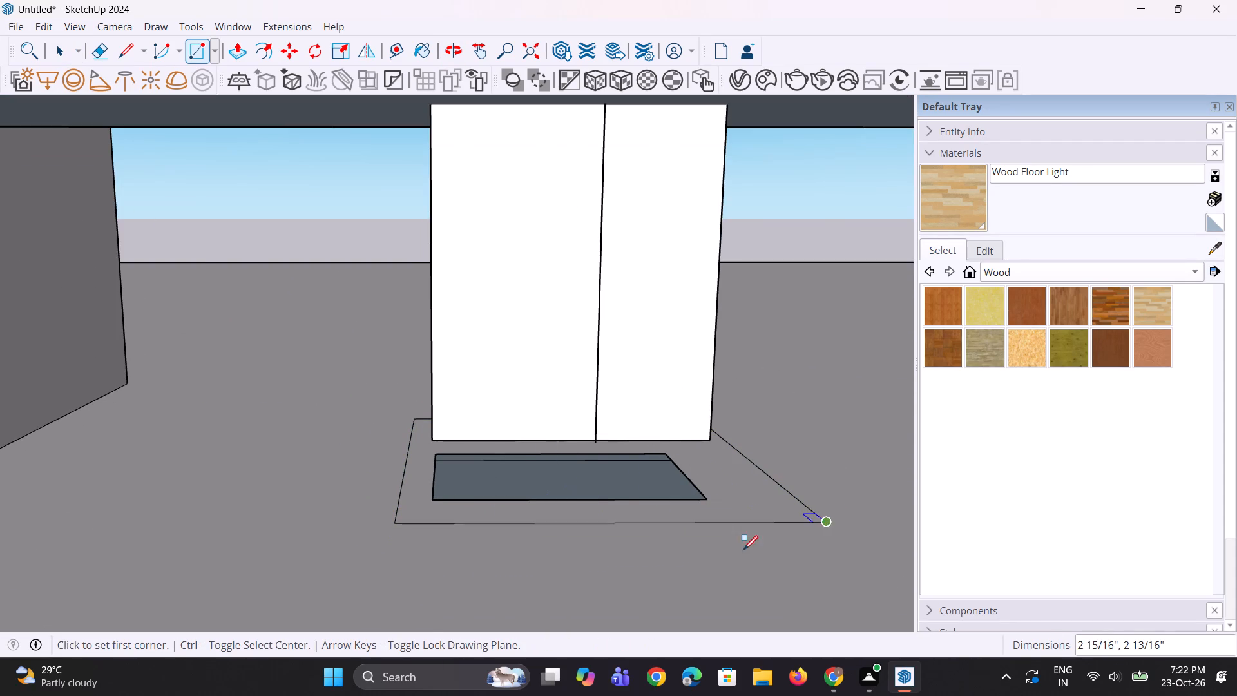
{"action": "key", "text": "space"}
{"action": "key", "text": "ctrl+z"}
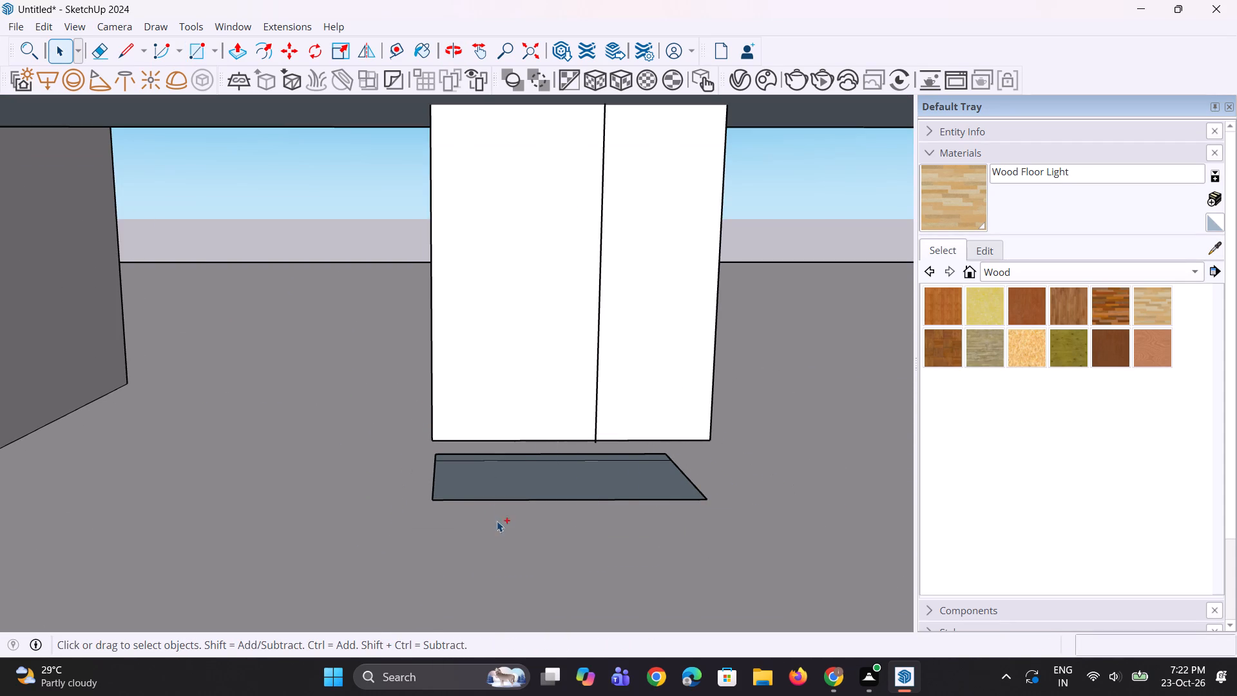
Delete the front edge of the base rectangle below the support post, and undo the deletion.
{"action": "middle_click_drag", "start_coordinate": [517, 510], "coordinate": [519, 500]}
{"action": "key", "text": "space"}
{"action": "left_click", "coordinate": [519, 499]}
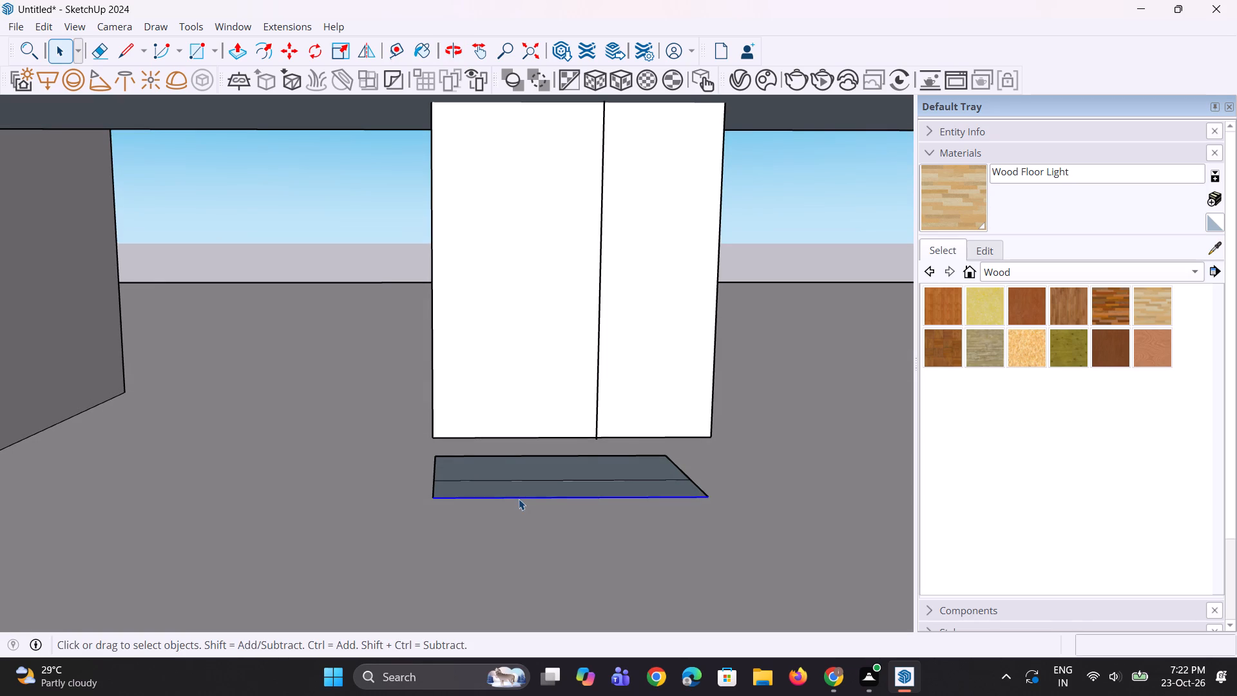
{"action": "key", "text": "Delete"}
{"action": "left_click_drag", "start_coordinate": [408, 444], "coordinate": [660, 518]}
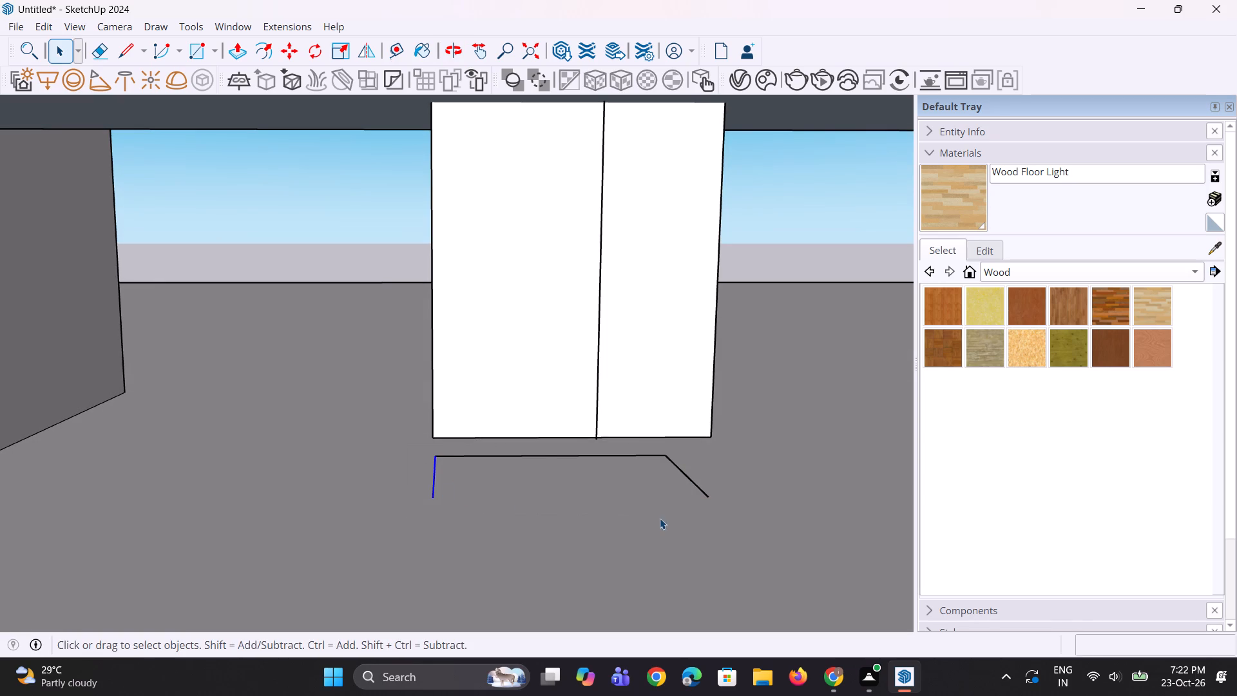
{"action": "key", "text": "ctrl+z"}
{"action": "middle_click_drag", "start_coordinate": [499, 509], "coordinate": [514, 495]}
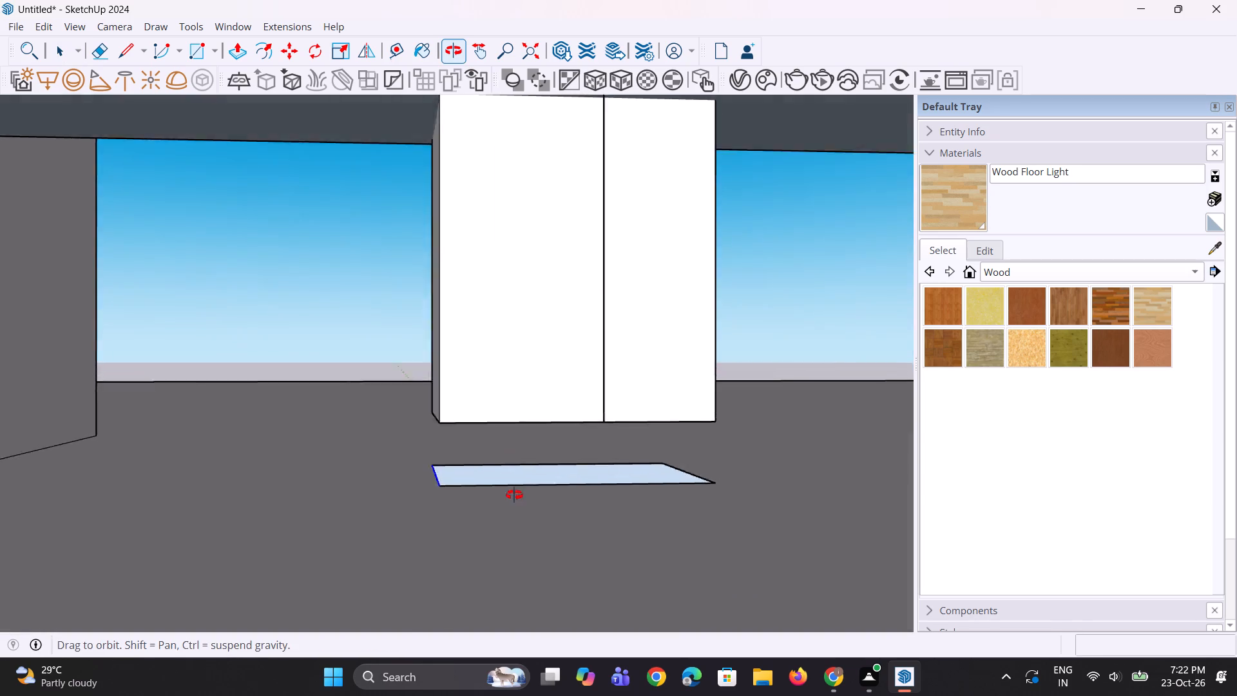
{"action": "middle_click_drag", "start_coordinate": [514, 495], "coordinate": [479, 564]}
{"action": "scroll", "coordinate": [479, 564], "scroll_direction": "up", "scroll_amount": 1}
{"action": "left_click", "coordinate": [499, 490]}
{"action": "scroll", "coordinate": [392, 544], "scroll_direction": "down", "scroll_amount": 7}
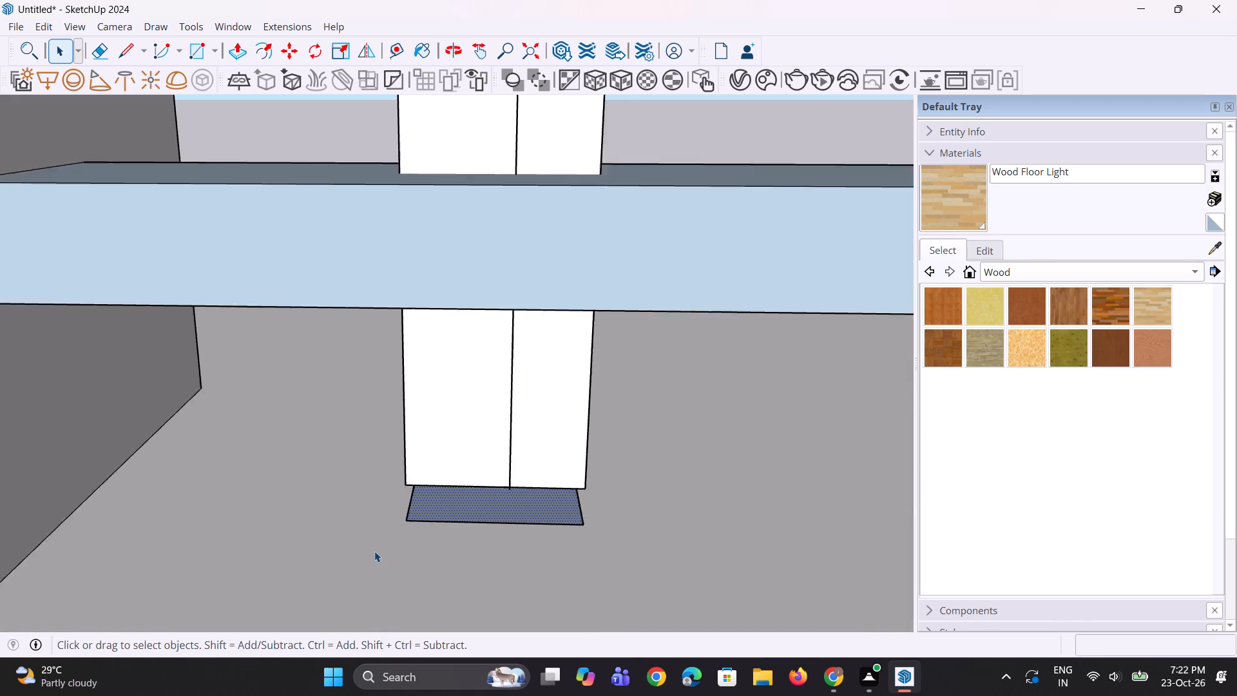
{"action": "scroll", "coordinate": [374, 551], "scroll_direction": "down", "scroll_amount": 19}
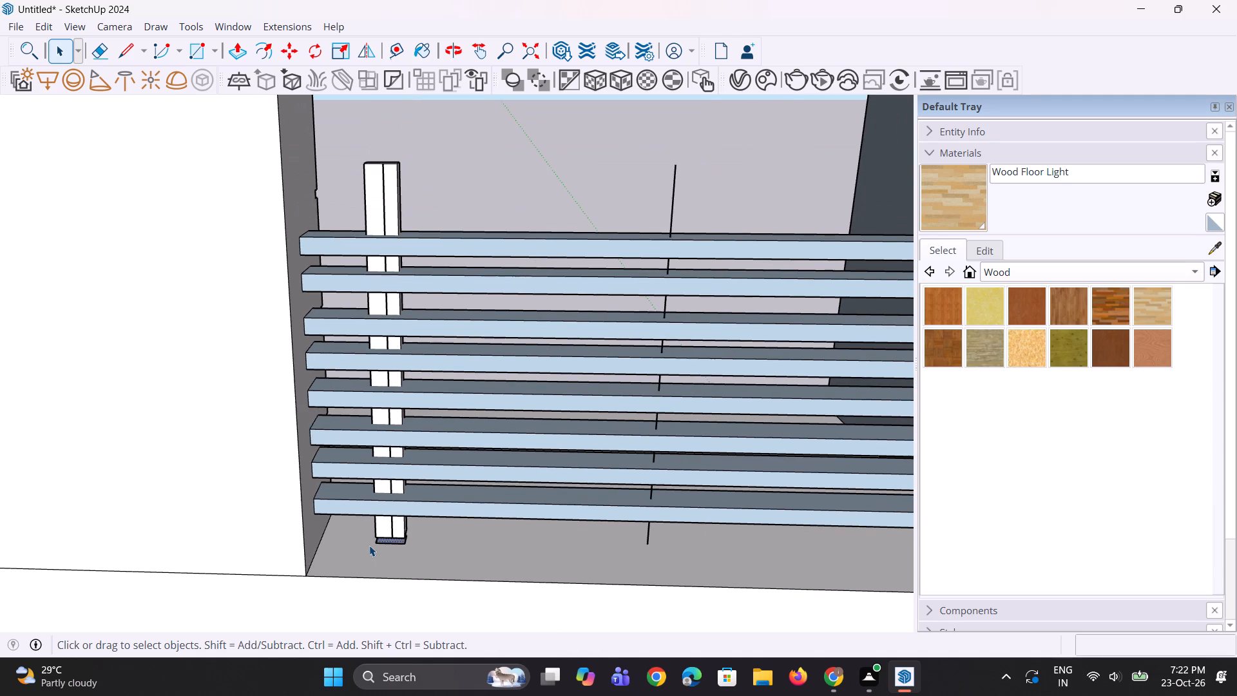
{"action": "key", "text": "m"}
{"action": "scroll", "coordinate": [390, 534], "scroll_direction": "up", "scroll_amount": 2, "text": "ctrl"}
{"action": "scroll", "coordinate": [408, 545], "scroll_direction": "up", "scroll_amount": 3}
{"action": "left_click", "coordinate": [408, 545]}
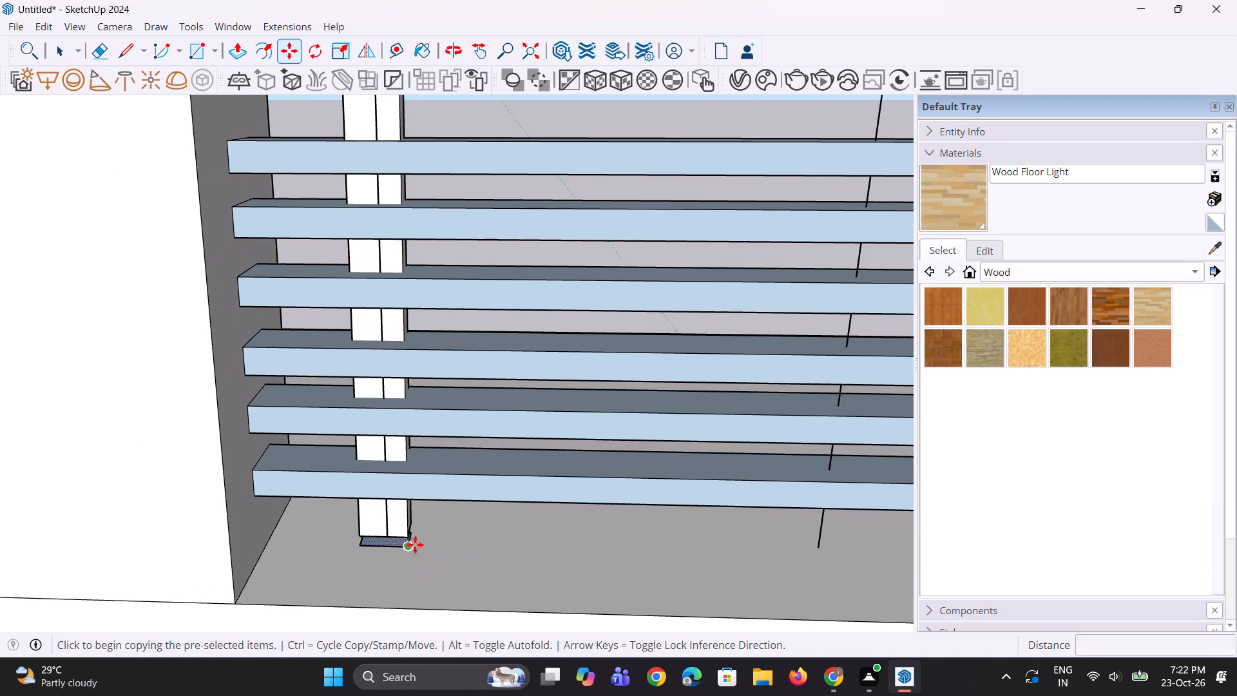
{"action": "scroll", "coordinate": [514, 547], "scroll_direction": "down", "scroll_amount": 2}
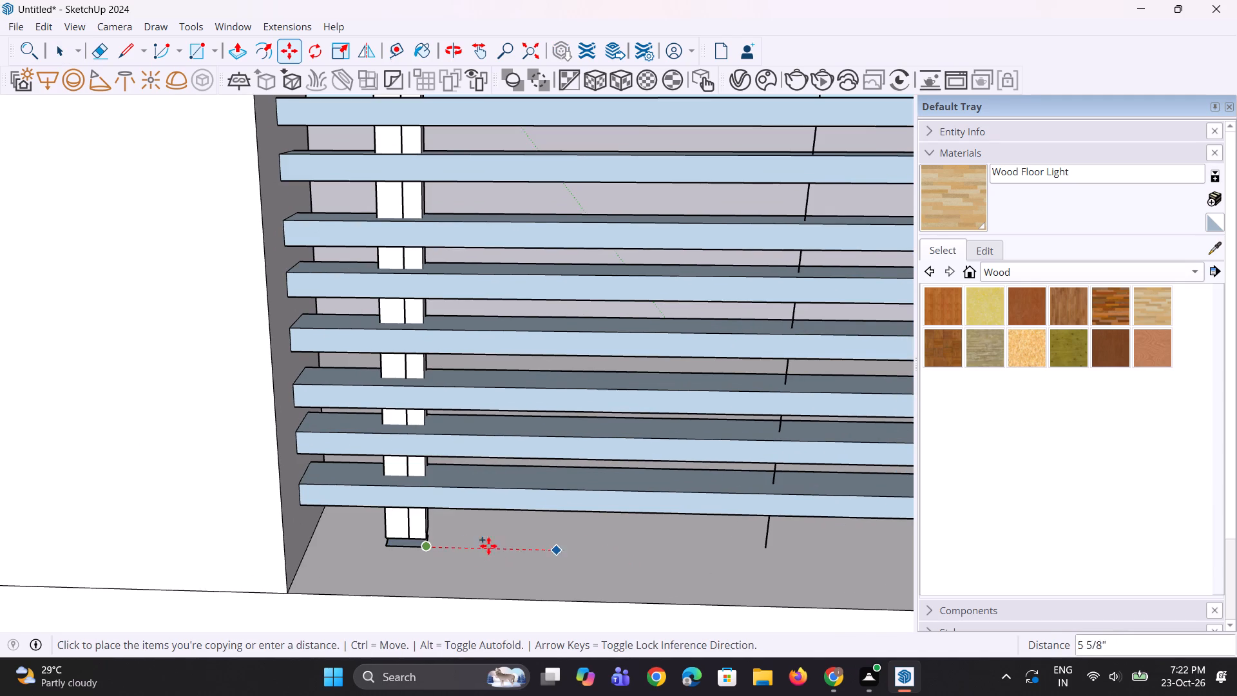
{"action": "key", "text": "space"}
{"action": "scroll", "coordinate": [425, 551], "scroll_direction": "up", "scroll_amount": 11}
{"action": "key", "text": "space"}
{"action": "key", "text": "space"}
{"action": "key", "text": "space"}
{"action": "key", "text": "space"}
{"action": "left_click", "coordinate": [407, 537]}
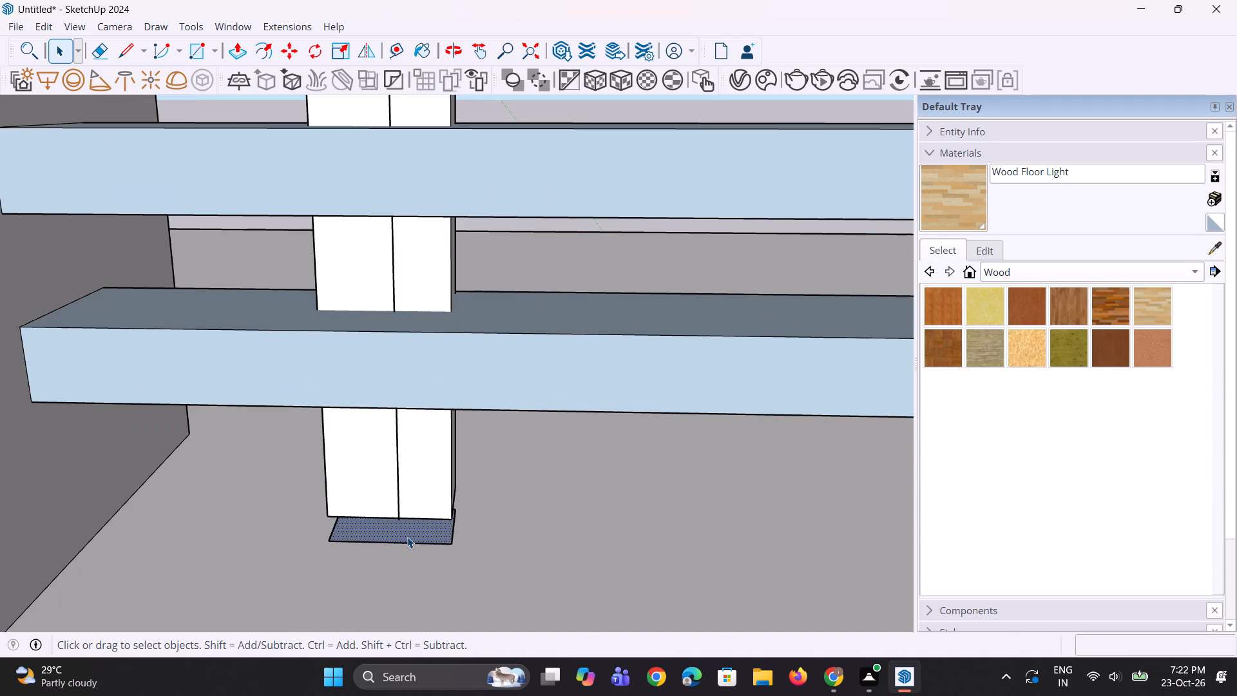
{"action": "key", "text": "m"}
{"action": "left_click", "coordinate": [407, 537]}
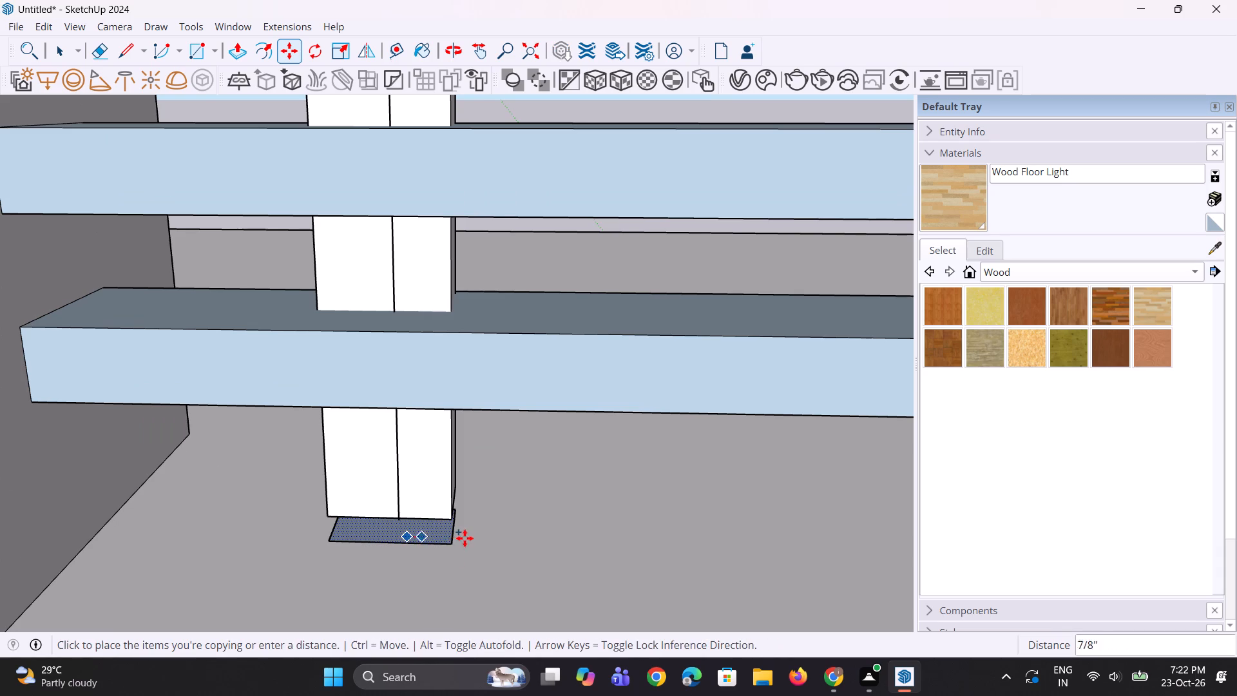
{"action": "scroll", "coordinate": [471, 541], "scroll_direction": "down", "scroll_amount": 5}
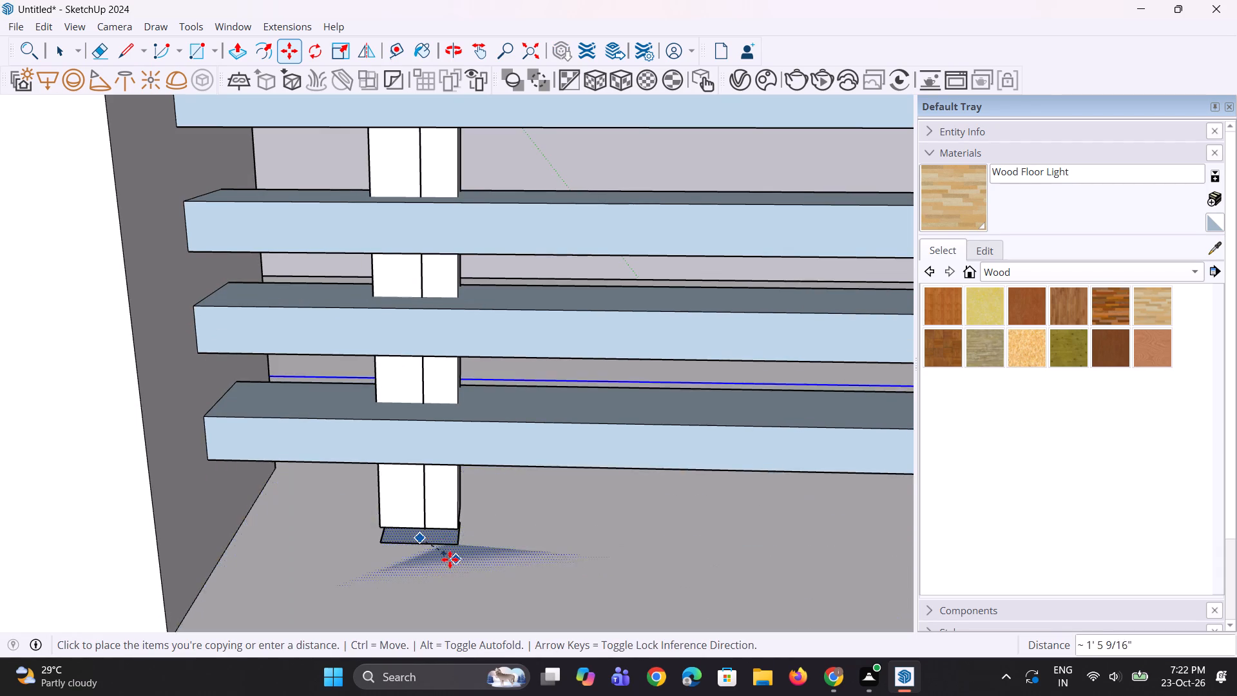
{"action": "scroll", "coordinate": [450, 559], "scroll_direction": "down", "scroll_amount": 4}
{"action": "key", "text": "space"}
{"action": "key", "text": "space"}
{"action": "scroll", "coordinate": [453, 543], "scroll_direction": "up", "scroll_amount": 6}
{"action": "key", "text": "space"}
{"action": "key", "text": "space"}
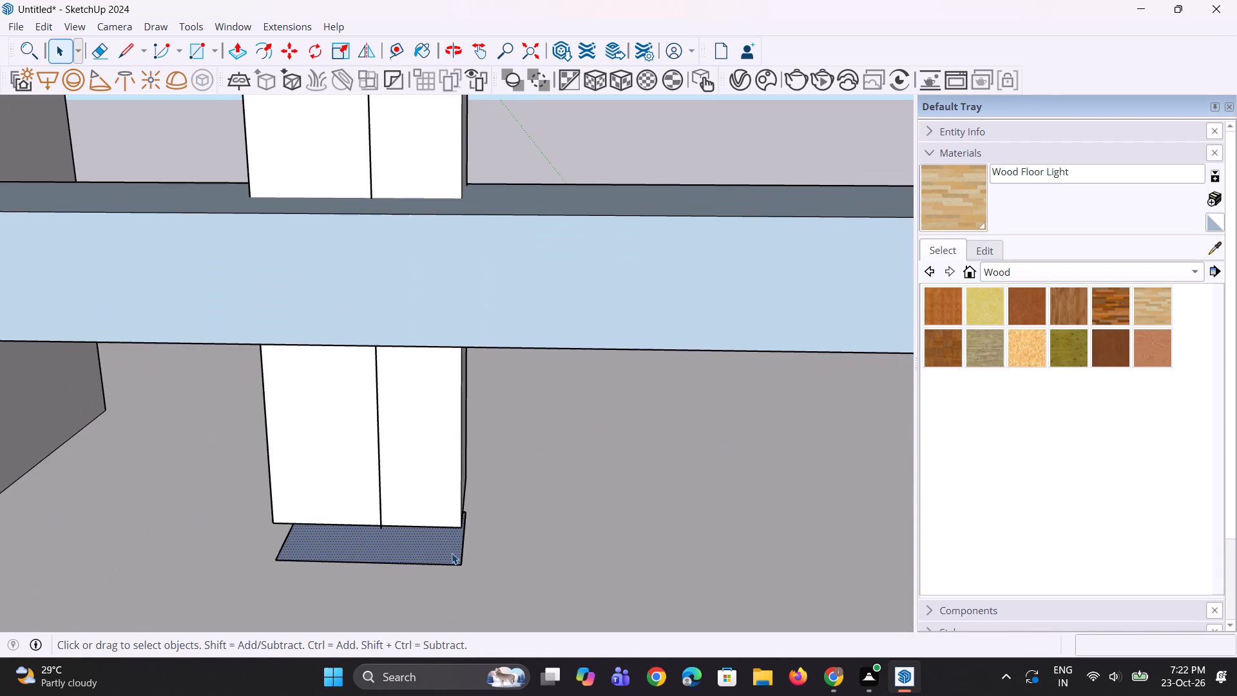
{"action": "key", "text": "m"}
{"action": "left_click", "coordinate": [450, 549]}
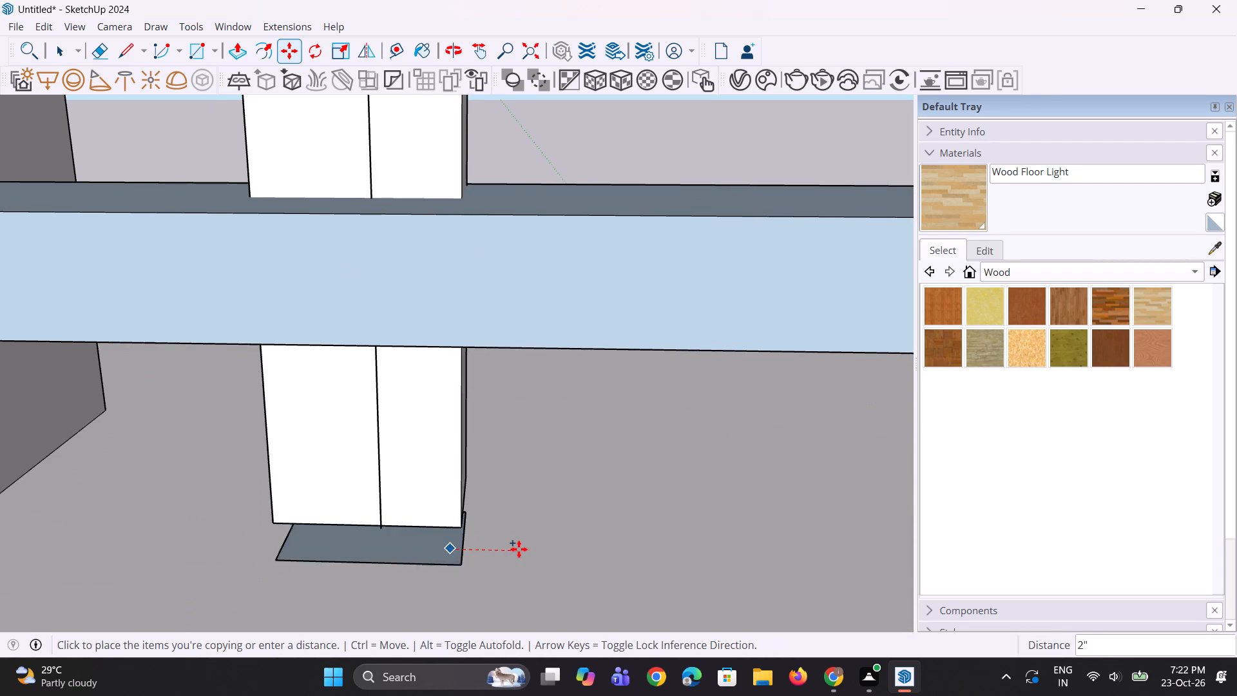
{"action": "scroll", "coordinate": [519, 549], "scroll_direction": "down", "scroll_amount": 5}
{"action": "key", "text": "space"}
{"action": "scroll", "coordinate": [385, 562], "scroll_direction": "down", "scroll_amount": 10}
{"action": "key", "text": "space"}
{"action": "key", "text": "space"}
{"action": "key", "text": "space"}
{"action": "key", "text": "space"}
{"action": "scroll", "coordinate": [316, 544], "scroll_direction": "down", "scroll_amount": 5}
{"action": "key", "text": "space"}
Draw a small rectangle on the roof floor around the foot of the middle vertical line behind the rails.
{"action": "scroll", "coordinate": [631, 603], "scroll_direction": "up", "scroll_amount": 4}
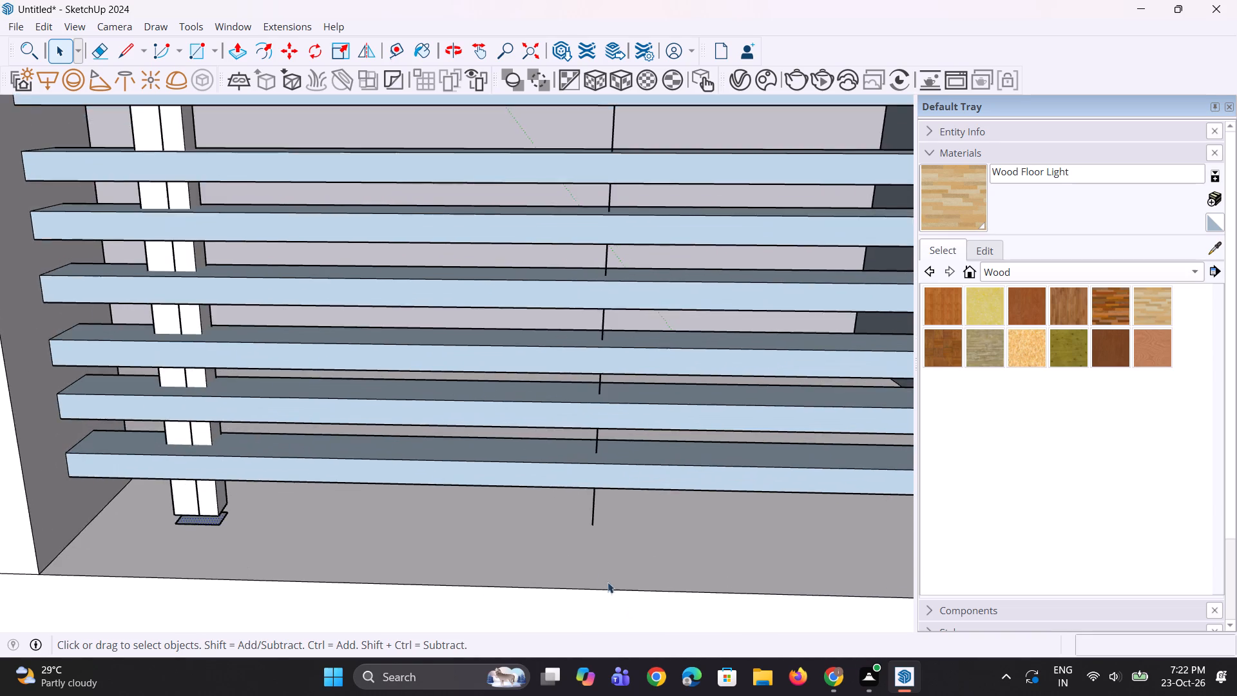
{"action": "scroll", "coordinate": [608, 582], "scroll_direction": "up", "scroll_amount": 6}
{"action": "key", "text": "r"}
{"action": "left_click", "coordinate": [568, 476]}
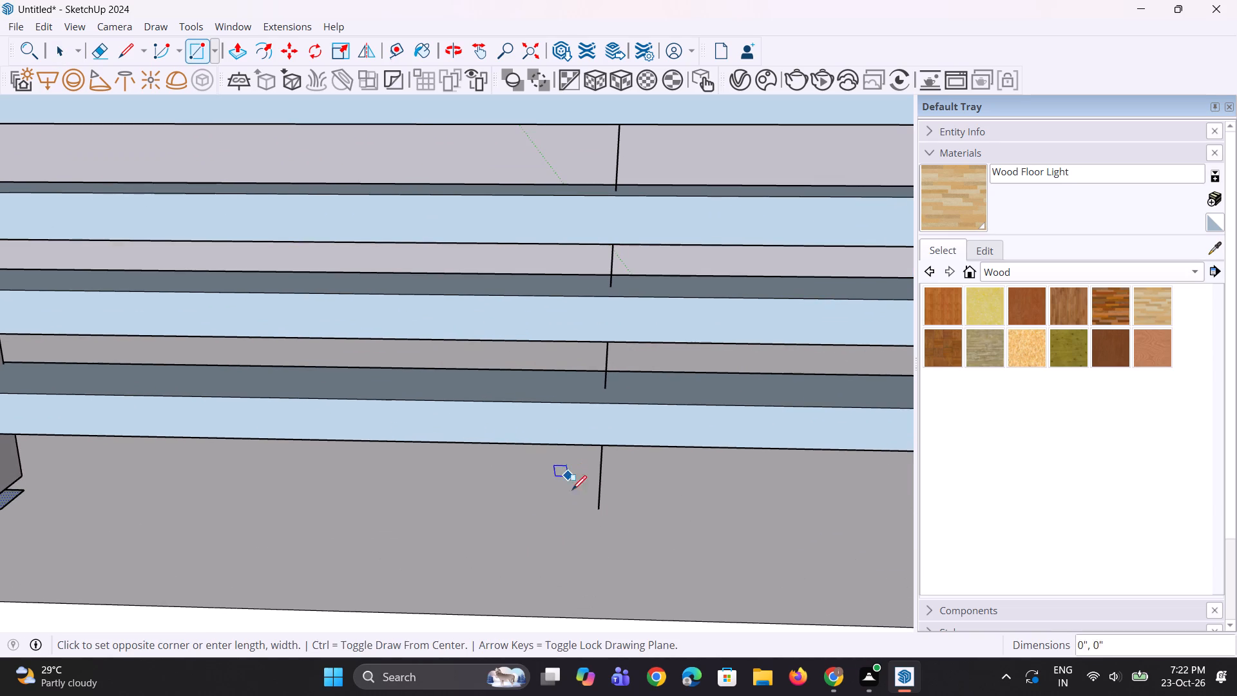
{"action": "left_click", "coordinate": [655, 534]}
{"action": "key", "text": "space"}
Move the new floor rectangle's front edge inward about 1/2" and shift its back edge inward as well.
{"action": "scroll", "coordinate": [628, 534], "scroll_direction": "up", "scroll_amount": 2}
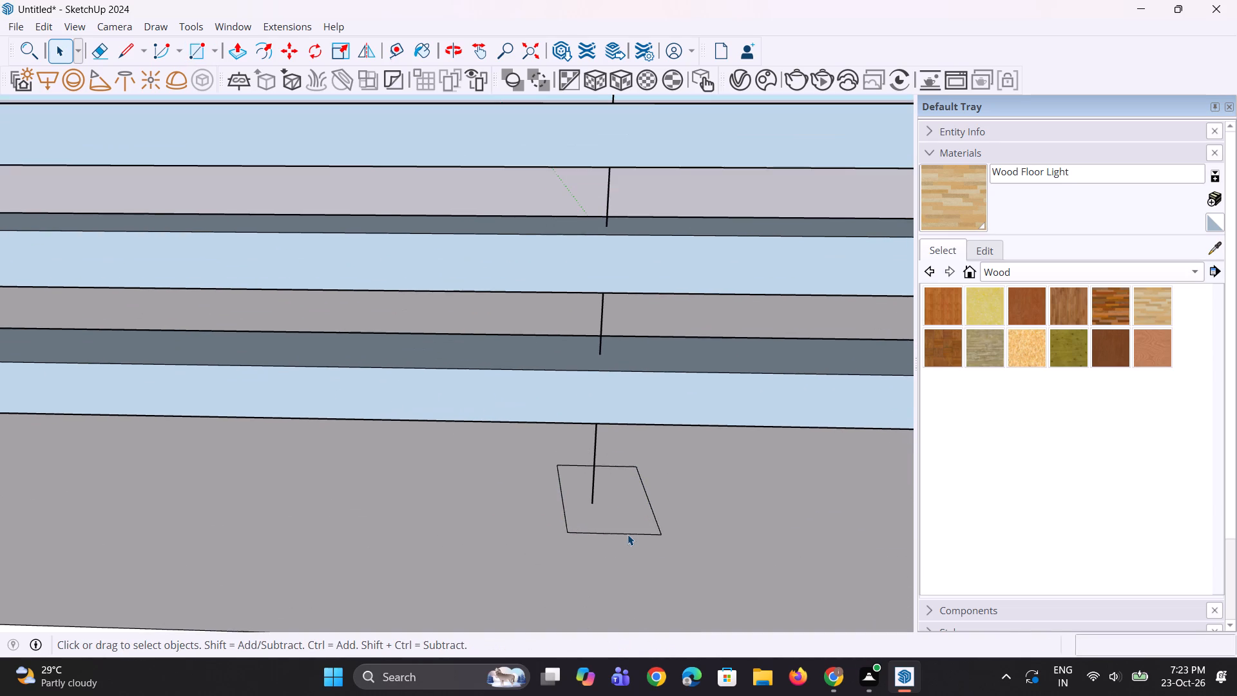
{"action": "left_click", "coordinate": [628, 534]}
{"action": "scroll", "coordinate": [652, 536], "scroll_direction": "up", "scroll_amount": 2}
{"action": "key", "text": "m"}
{"action": "left_click", "coordinate": [660, 536]}
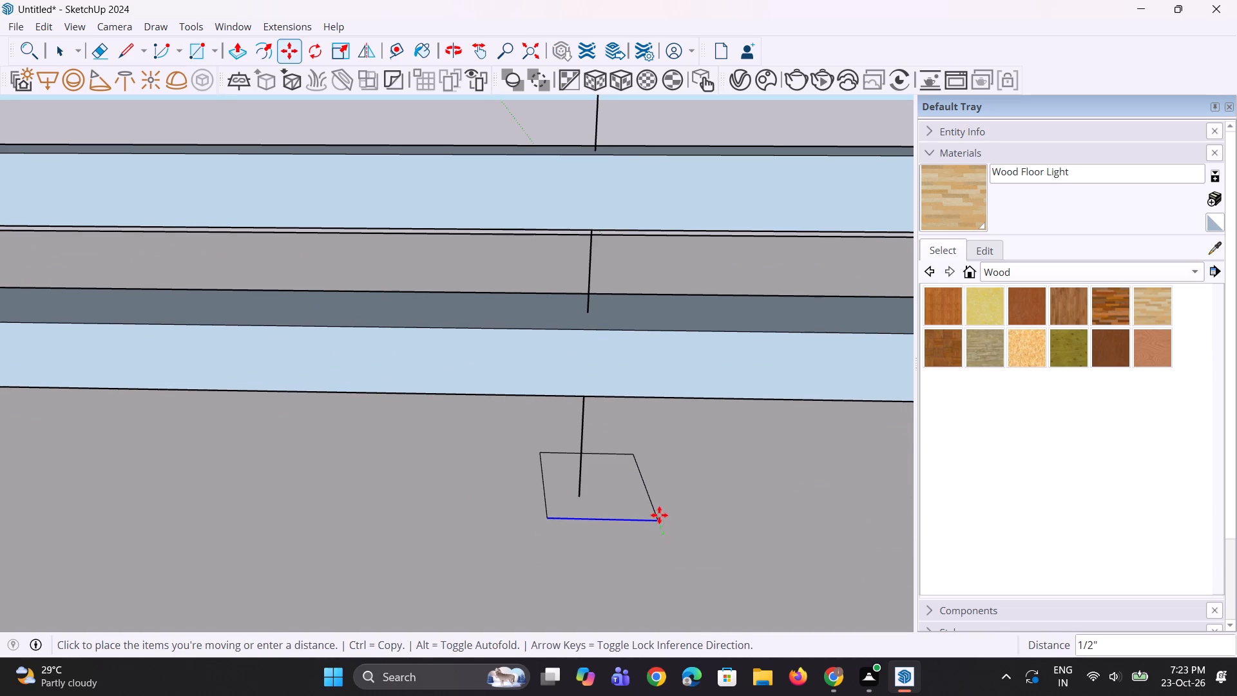
{"action": "left_click", "coordinate": [659, 514]}
{"action": "key", "text": "space"}
{"action": "left_click", "coordinate": [626, 454]}
{"action": "scroll", "coordinate": [626, 457], "scroll_direction": "up", "scroll_amount": 1}
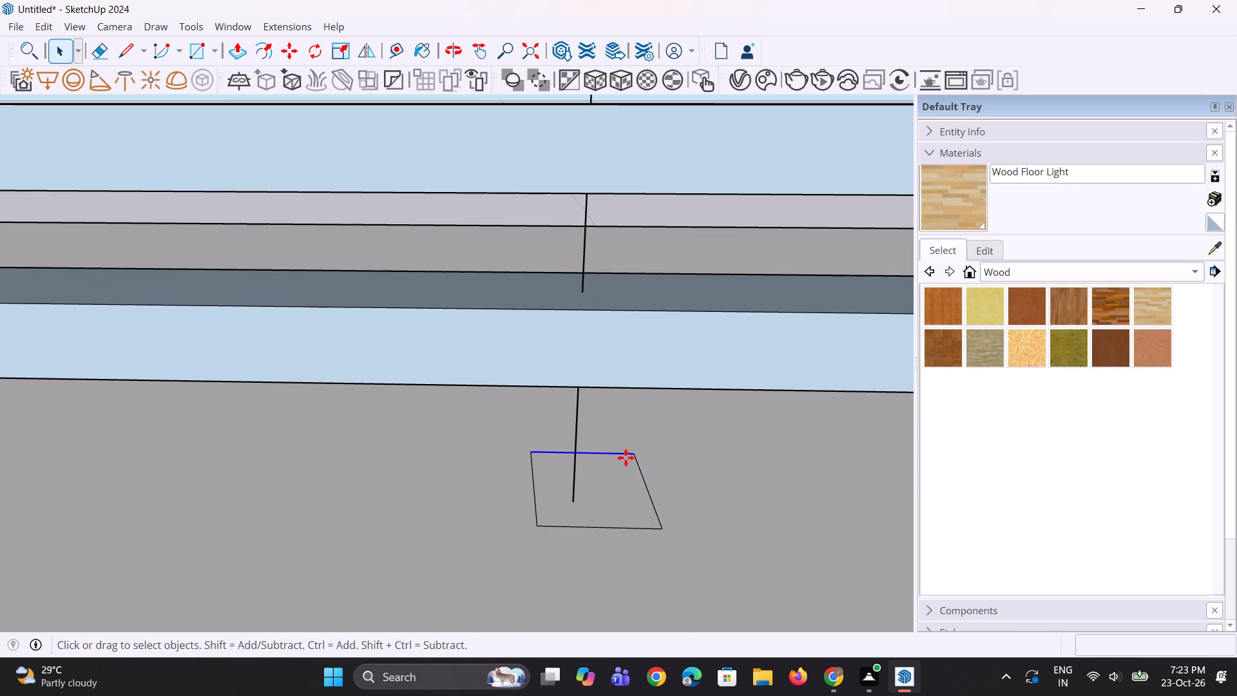
{"action": "key", "text": "m"}
{"action": "left_click", "coordinate": [628, 458]}
{"action": "left_click", "coordinate": [639, 474]}
Move the floor rectangle's face sideways so that it sits centred around the foot of the middle vertical line.
{"action": "scroll", "coordinate": [617, 537], "scroll_direction": "up", "scroll_amount": 1}
{"action": "middle_click_drag", "start_coordinate": [617, 537], "coordinate": [542, 512]}
{"action": "left_click", "coordinate": [610, 527]}
{"action": "key", "text": "m"}
{"action": "left_click", "coordinate": [601, 527]}
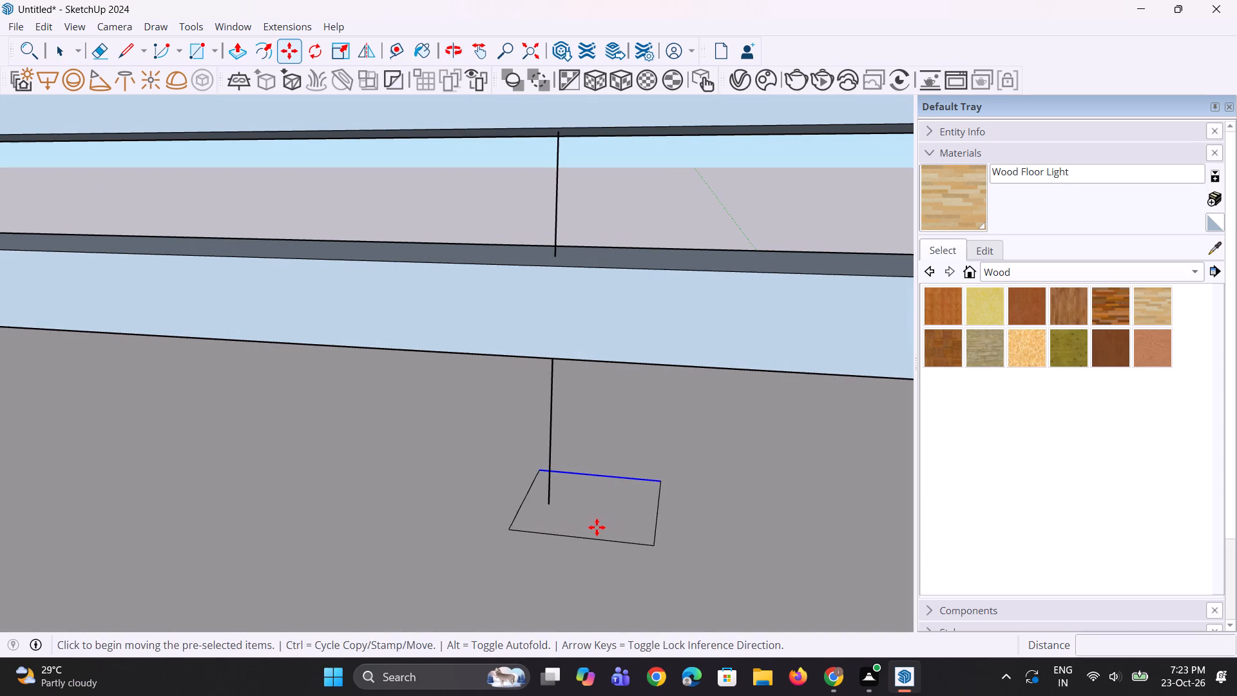
{"action": "key", "text": "space"}
{"action": "key", "text": "space"}
{"action": "left_click", "coordinate": [576, 521]}
{"action": "key", "text": "m"}
{"action": "left_click", "coordinate": [593, 525]}
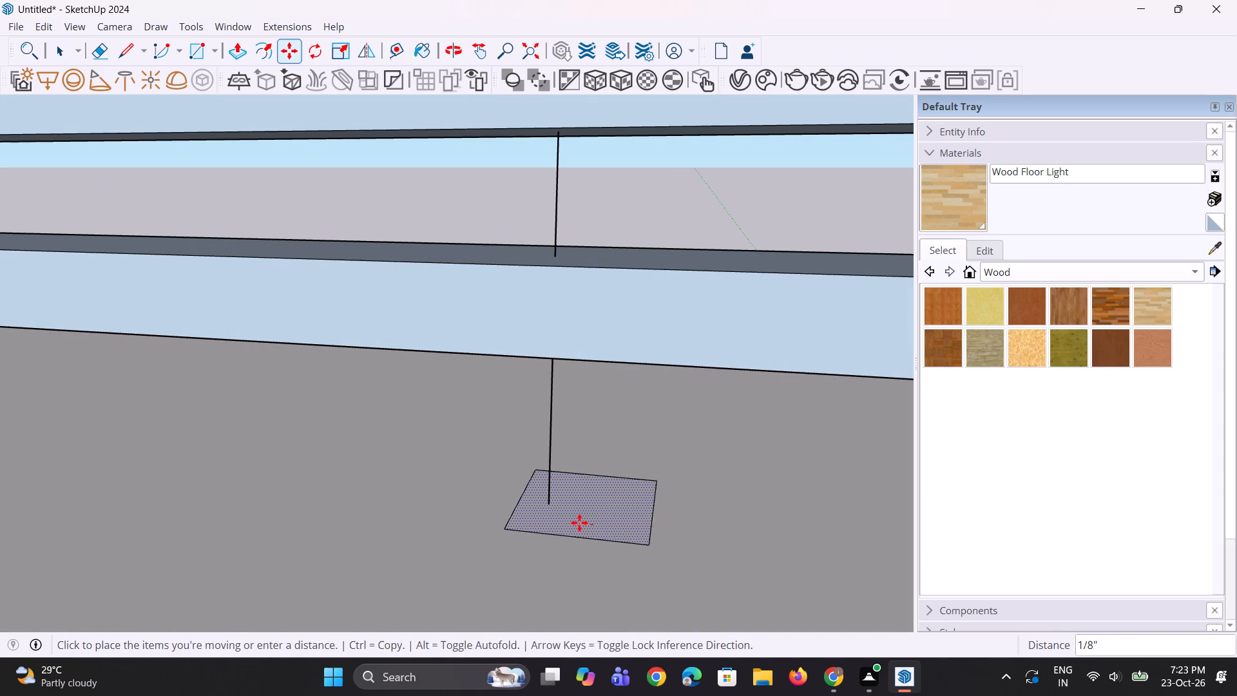
{"action": "left_click", "coordinate": [565, 521]}
{"action": "key", "text": "space"}
Move the rectangle's back edge about 15/16" inward along the green axis, toward the foot of the vertical line.
{"action": "left_click", "coordinate": [575, 541]}
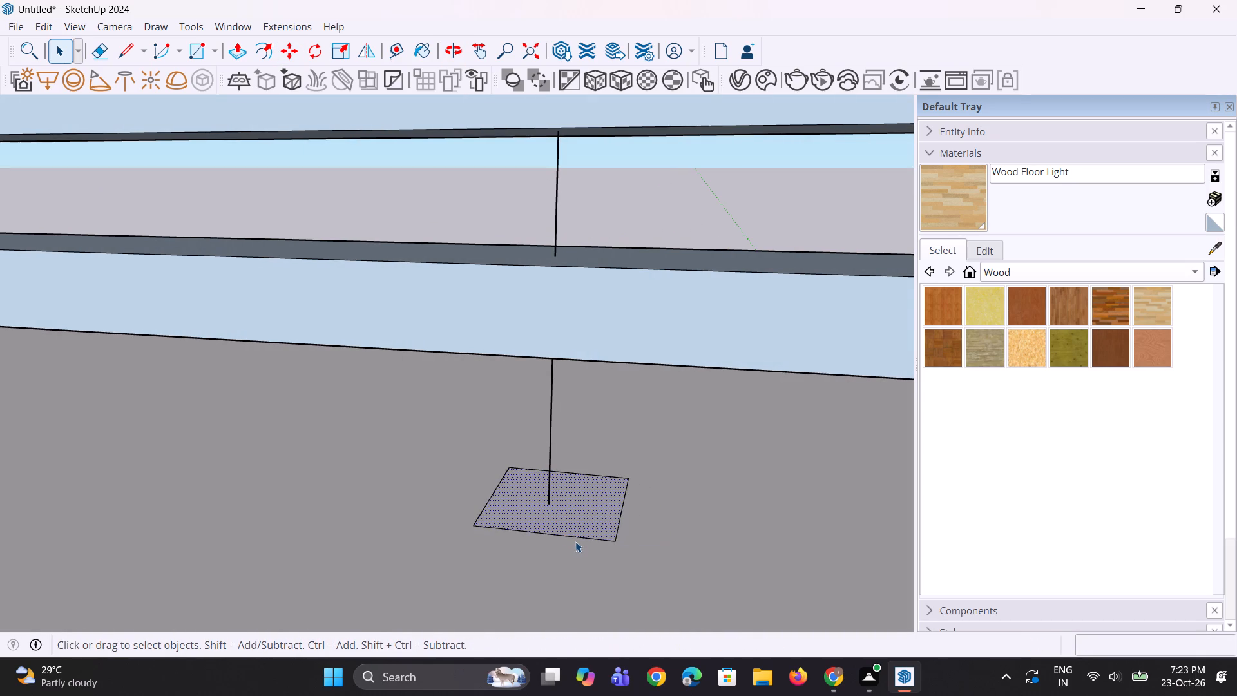
{"action": "scroll", "coordinate": [592, 535], "scroll_direction": "up", "scroll_amount": 2}
{"action": "middle_click_drag", "start_coordinate": [592, 535], "coordinate": [506, 598]}
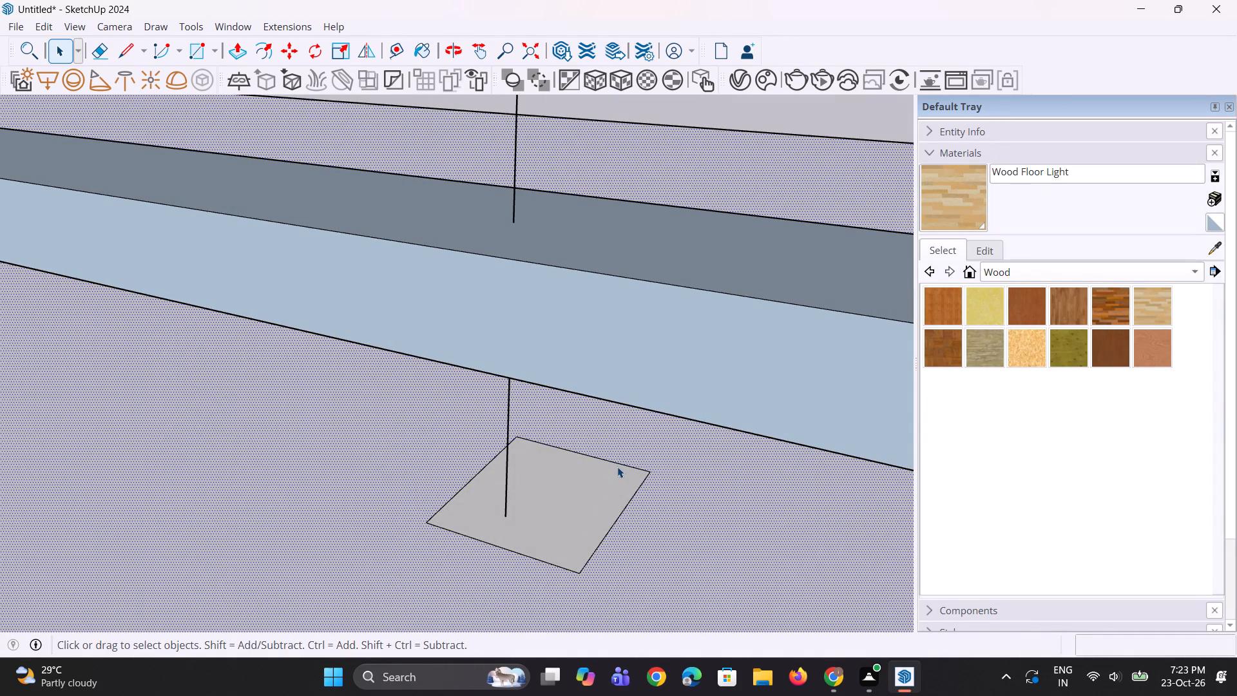
{"action": "left_click", "coordinate": [619, 466]}
{"action": "scroll", "coordinate": [619, 466], "scroll_direction": "up", "scroll_amount": 1}
{"action": "key", "text": "m"}
{"action": "left_click", "coordinate": [654, 469]}
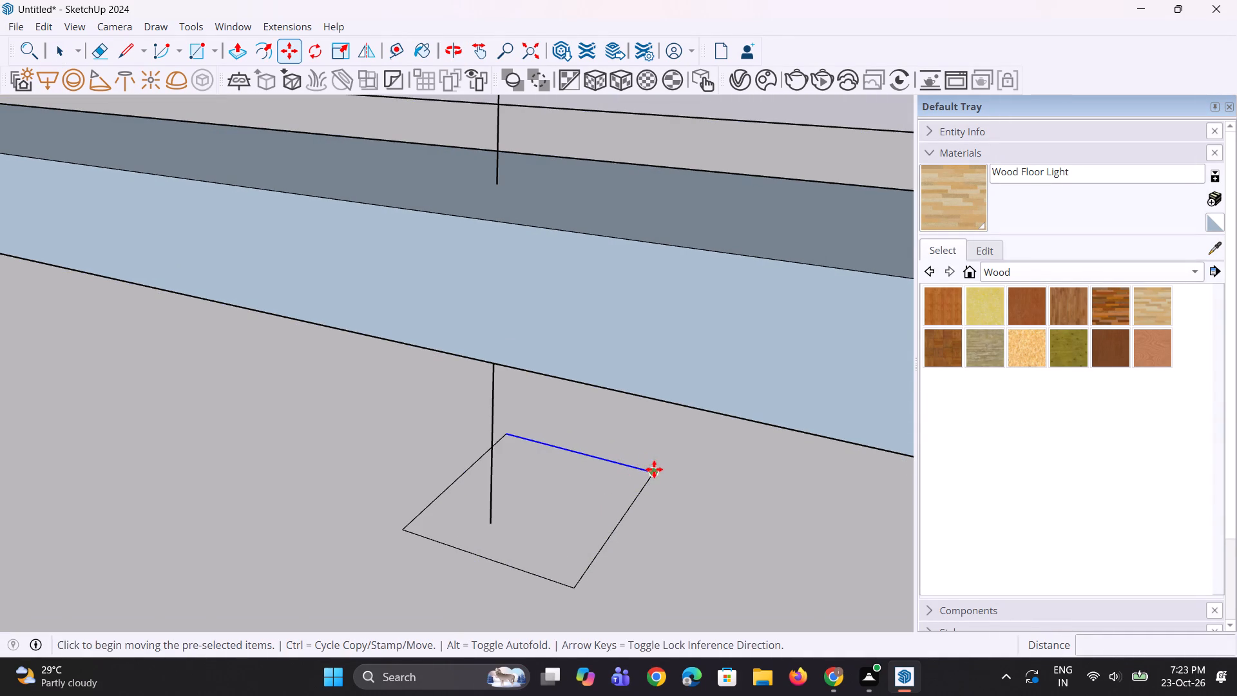
{"action": "left_click", "coordinate": [620, 507]}
{"action": "key", "text": "space"}
Copy the floor rectangle across to the foot of the last vertical line, beside the parapet frame's end wall.
{"action": "middle_click_drag", "start_coordinate": [477, 573], "coordinate": [562, 561]}
{"action": "scroll", "coordinate": [562, 561], "scroll_direction": "up", "scroll_amount": 1}
{"action": "left_click", "coordinate": [562, 536]}
{"action": "scroll", "coordinate": [405, 566], "scroll_direction": "down", "scroll_amount": 5}
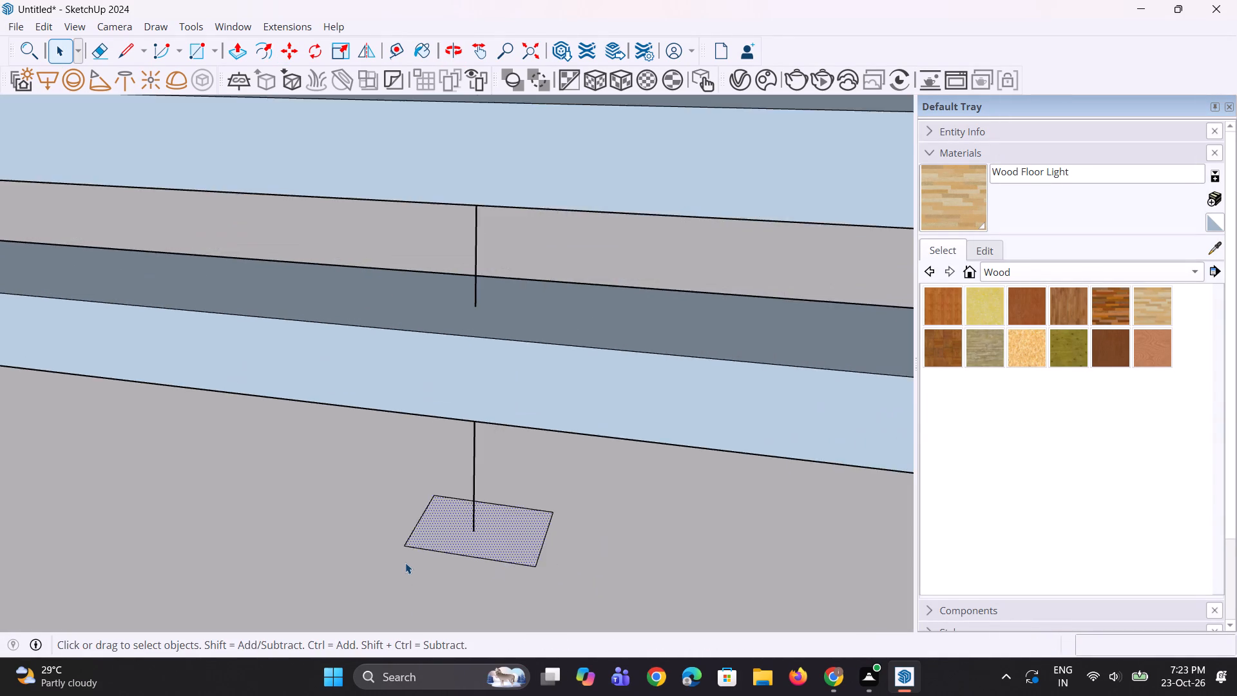
{"action": "scroll", "coordinate": [405, 563], "scroll_direction": "down", "scroll_amount": 4}
{"action": "middle_click_drag", "start_coordinate": [388, 557], "coordinate": [515, 565]}
{"action": "key", "text": "m"}
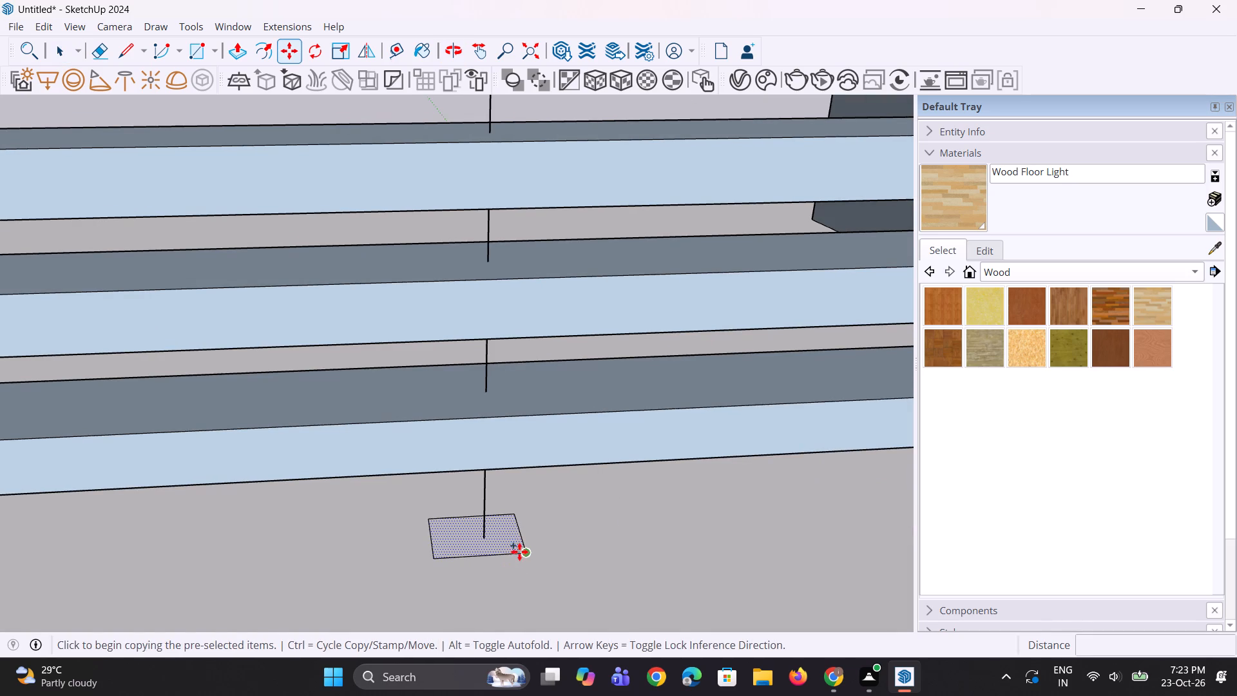
{"action": "left_click", "coordinate": [519, 551]}
{"action": "scroll", "coordinate": [413, 577], "scroll_direction": "down", "scroll_amount": 11}
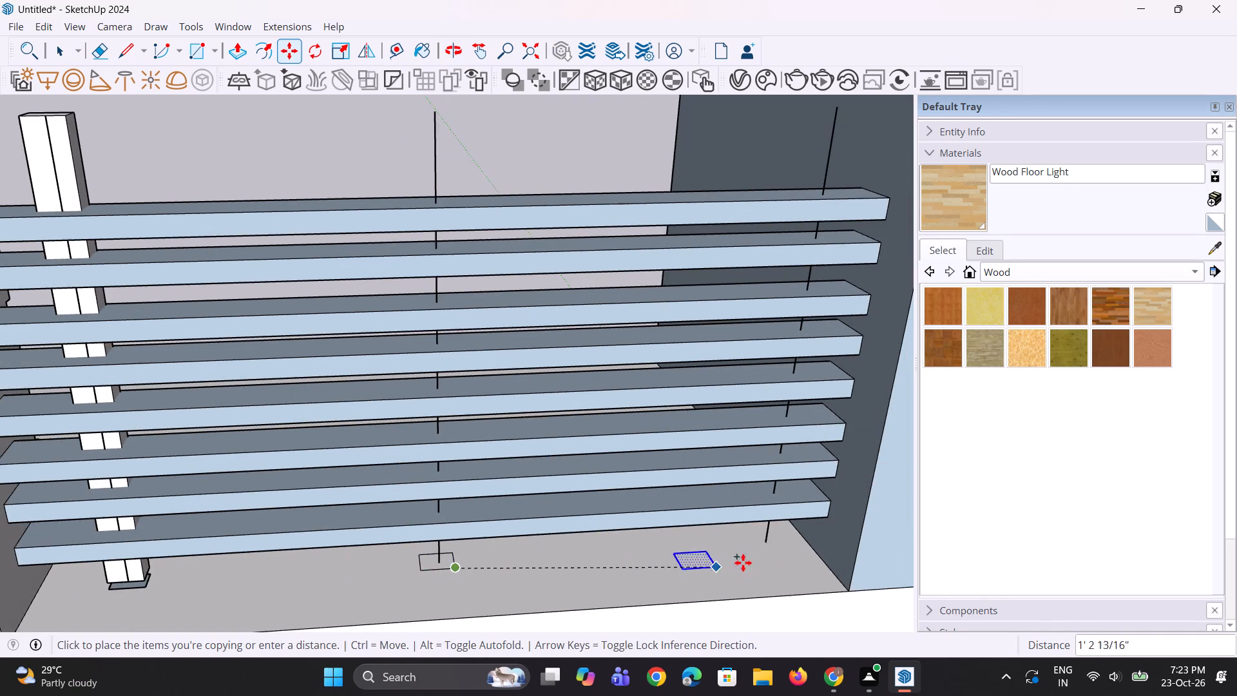
{"action": "scroll", "coordinate": [779, 551], "scroll_direction": "up", "scroll_amount": 4}
{"action": "left_click", "coordinate": [786, 548]}
{"action": "key", "text": "space"}
{"action": "key", "text": "space"}
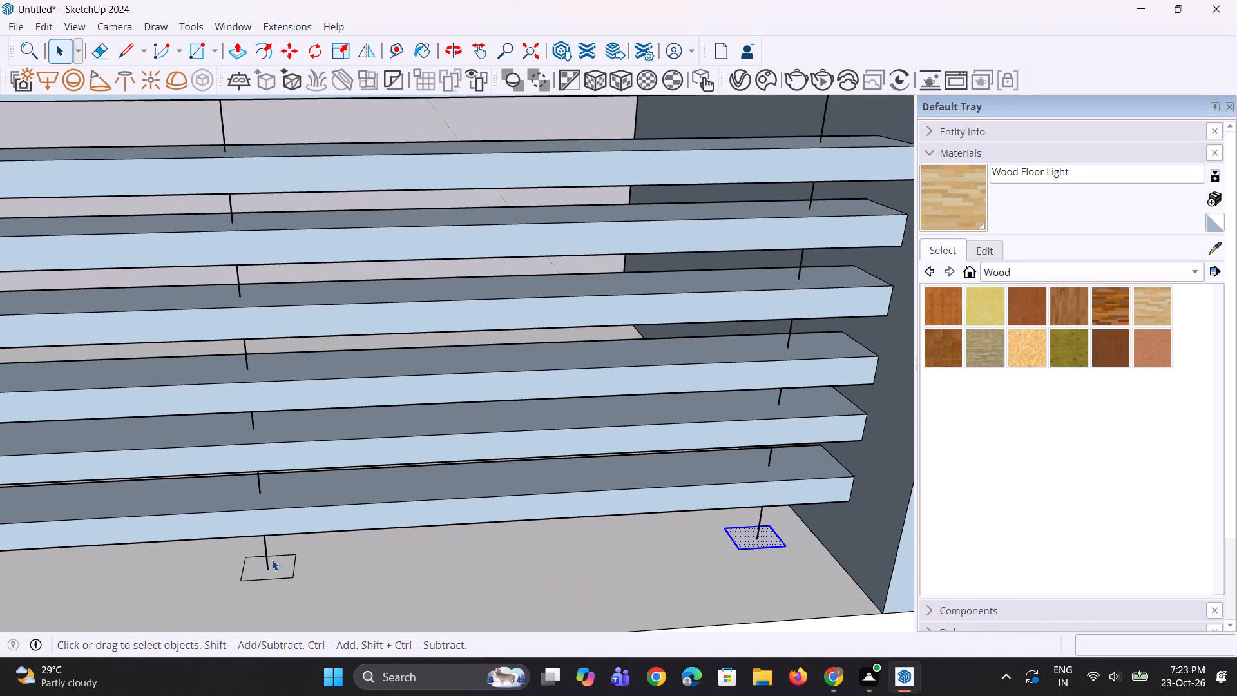
Extrude the middle floor rectangle along the middle vertical line with Follow Me to form a support post behind the rails.
{"action": "left_click", "coordinate": [267, 555]}
{"action": "scroll", "coordinate": [265, 521], "scroll_direction": "up", "scroll_amount": 2}
{"action": "left_click", "coordinate": [258, 484], "text": "ctrl"}
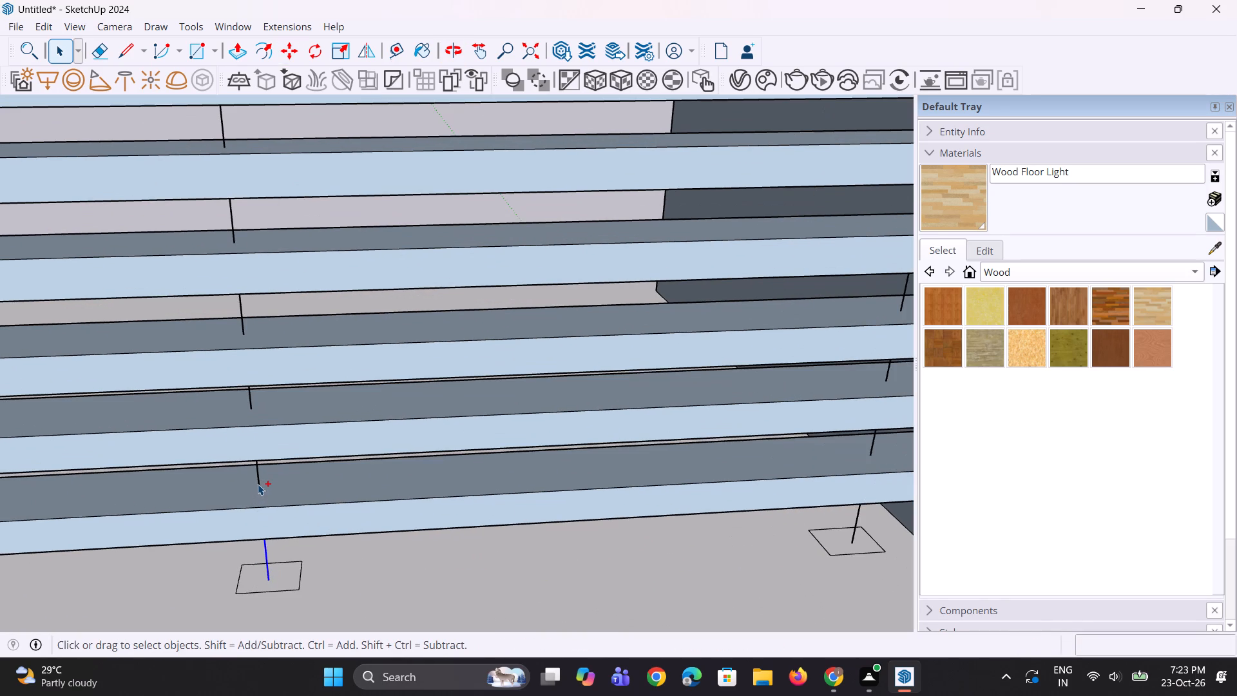
{"action": "left_click", "coordinate": [19, 50]}
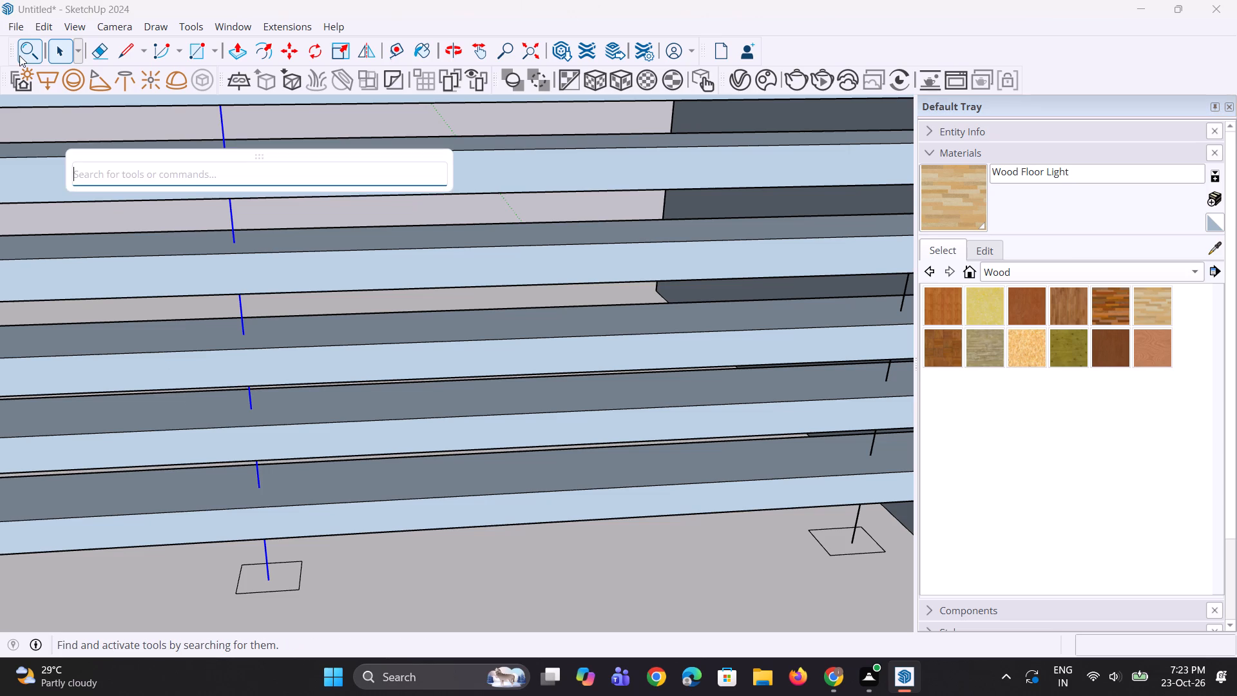
{"action": "type", "text": "fo"}
{"action": "key", "text": "l"}
{"action": "key", "text": "l"}
{"action": "left_click", "coordinate": [131, 209]}
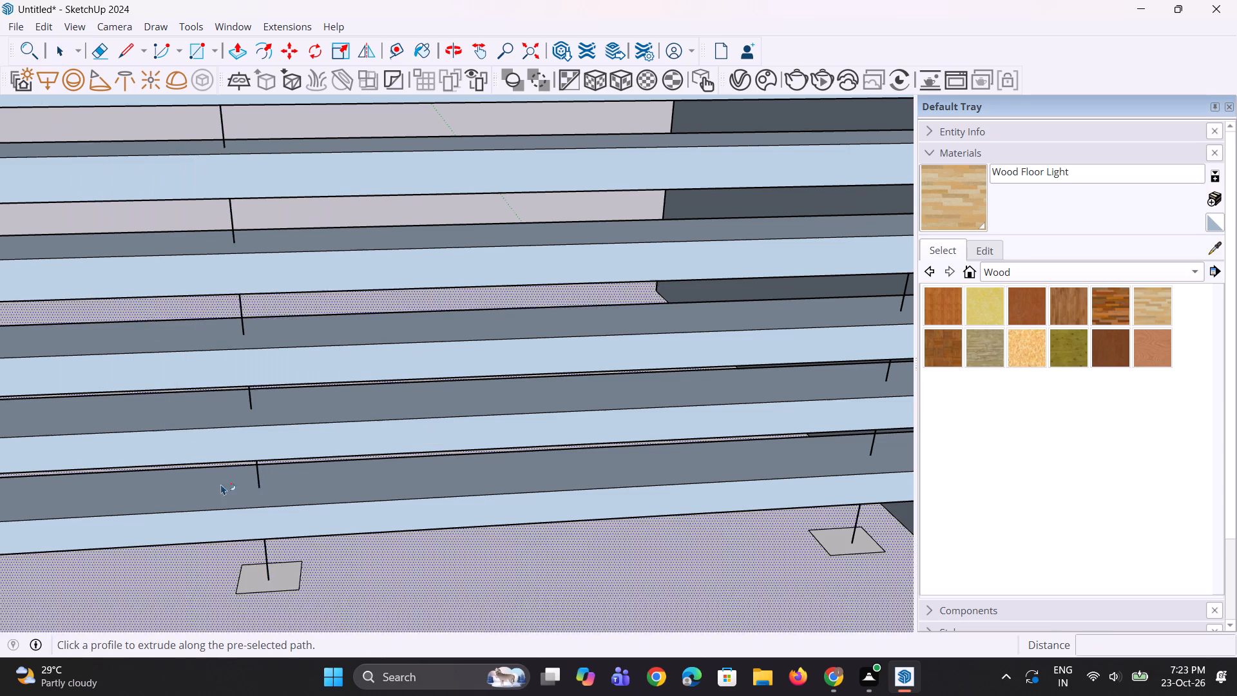
{"action": "left_click", "coordinate": [261, 579]}
{"action": "scroll", "coordinate": [267, 566], "scroll_direction": "down", "scroll_amount": 10}
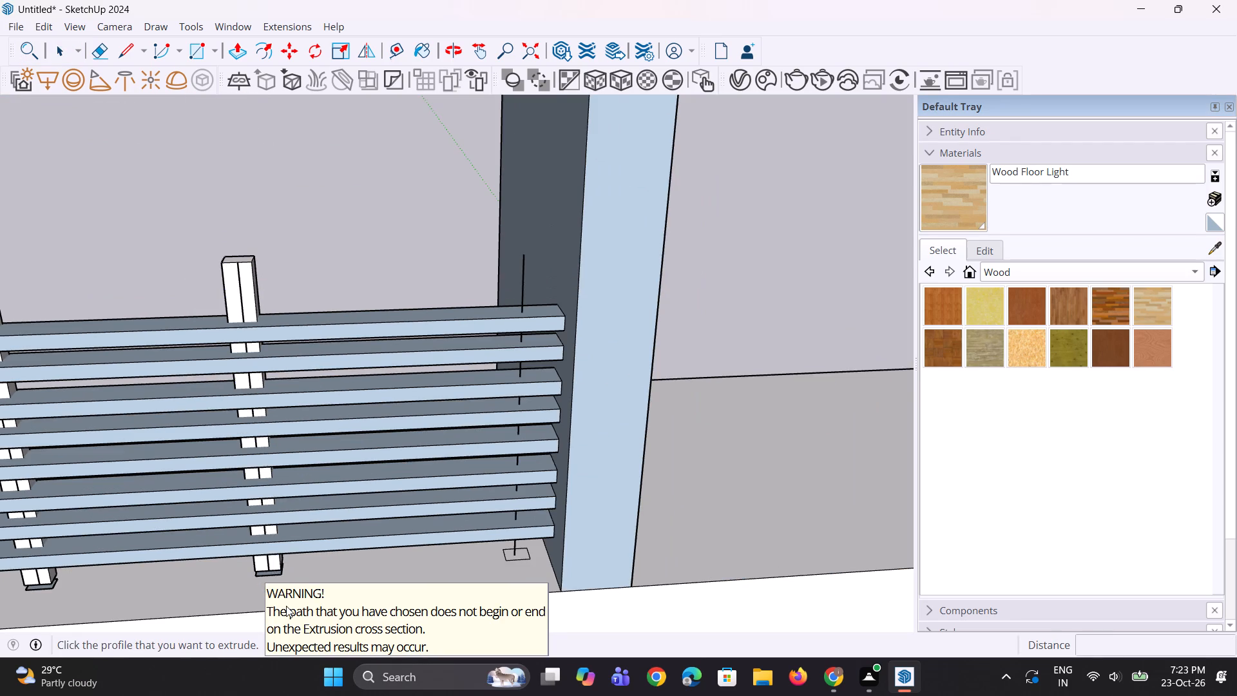
Extrude the copied floor rectangle along the last vertical line with Follow Me to form the support post beside the end wall.
{"action": "middle_click_drag", "start_coordinate": [288, 603], "coordinate": [295, 534]}
{"action": "scroll", "coordinate": [291, 494], "scroll_direction": "down", "scroll_amount": 4}
{"action": "key", "text": "space"}
{"action": "key", "text": "space"}
{"action": "scroll", "coordinate": [444, 527], "scroll_direction": "up", "scroll_amount": 6}
{"action": "key", "text": "space"}
{"action": "key", "text": "space"}
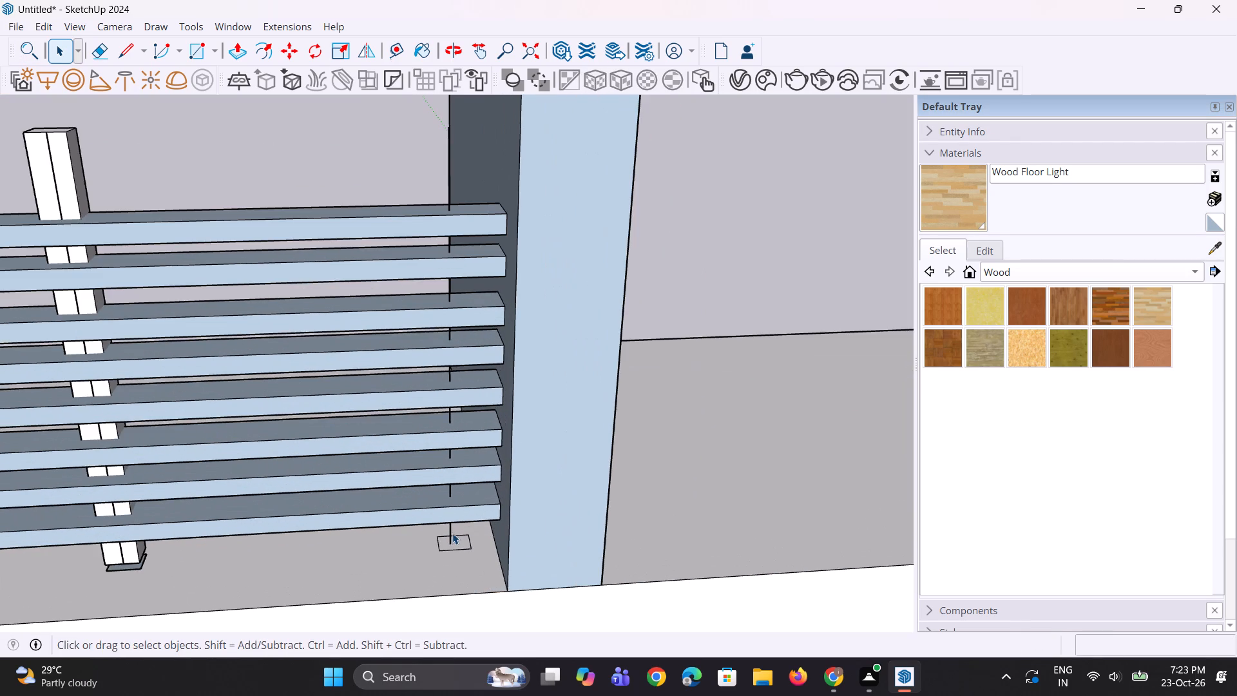
{"action": "left_click", "coordinate": [452, 533]}
{"action": "scroll", "coordinate": [457, 495], "scroll_direction": "up", "scroll_amount": 3}
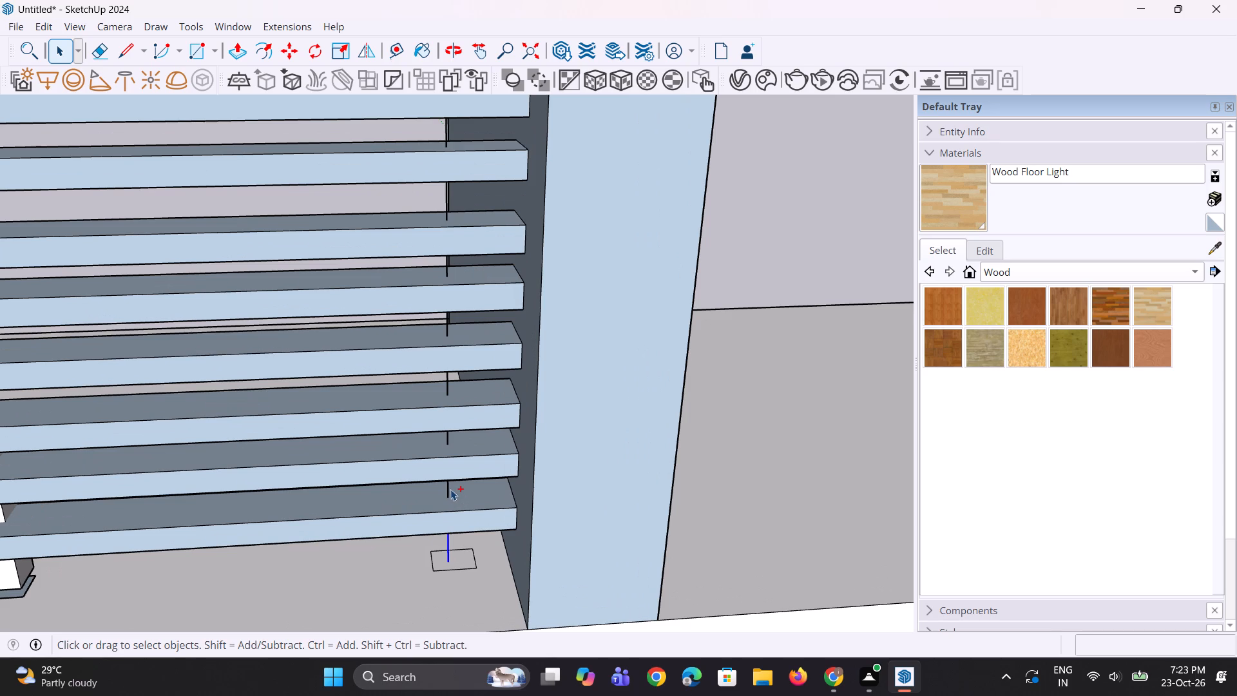
{"action": "left_click", "coordinate": [450, 489], "text": "ctrl"}
{"action": "left_click", "coordinate": [36, 54]}
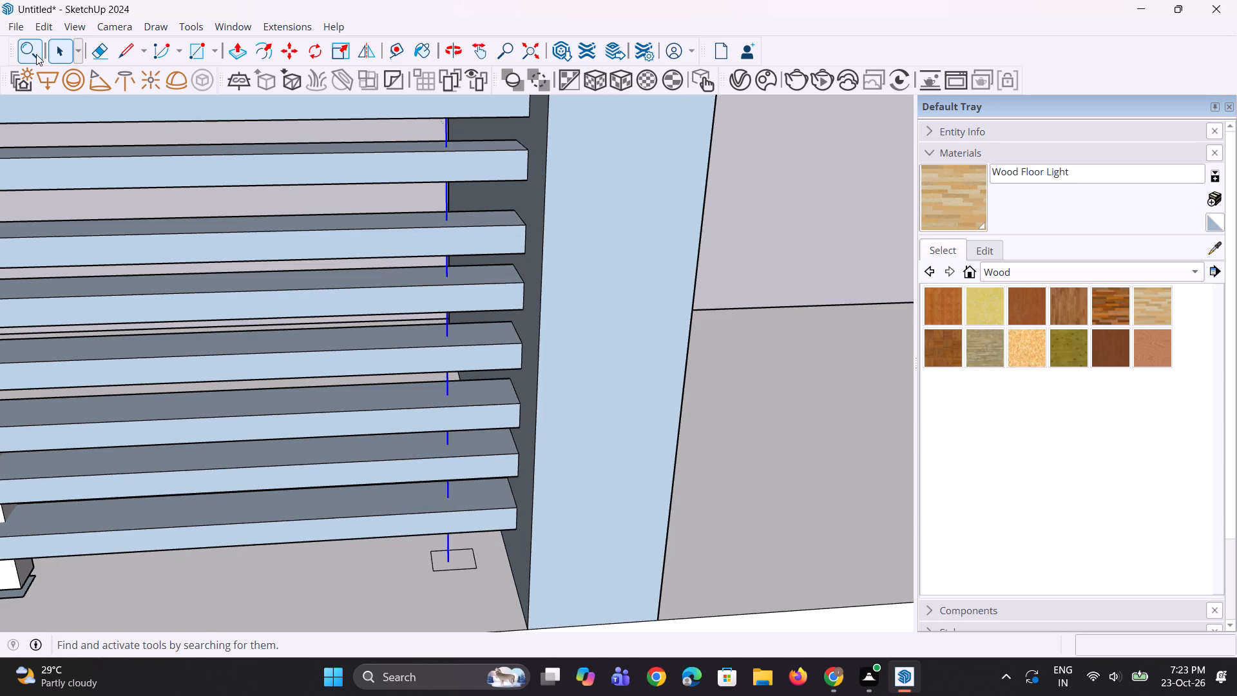
{"action": "key", "text": "f"}
{"action": "key", "text": "o"}
{"action": "key", "text": "l"}
{"action": "key", "text": "l"}
{"action": "left_click", "coordinate": [120, 222]}
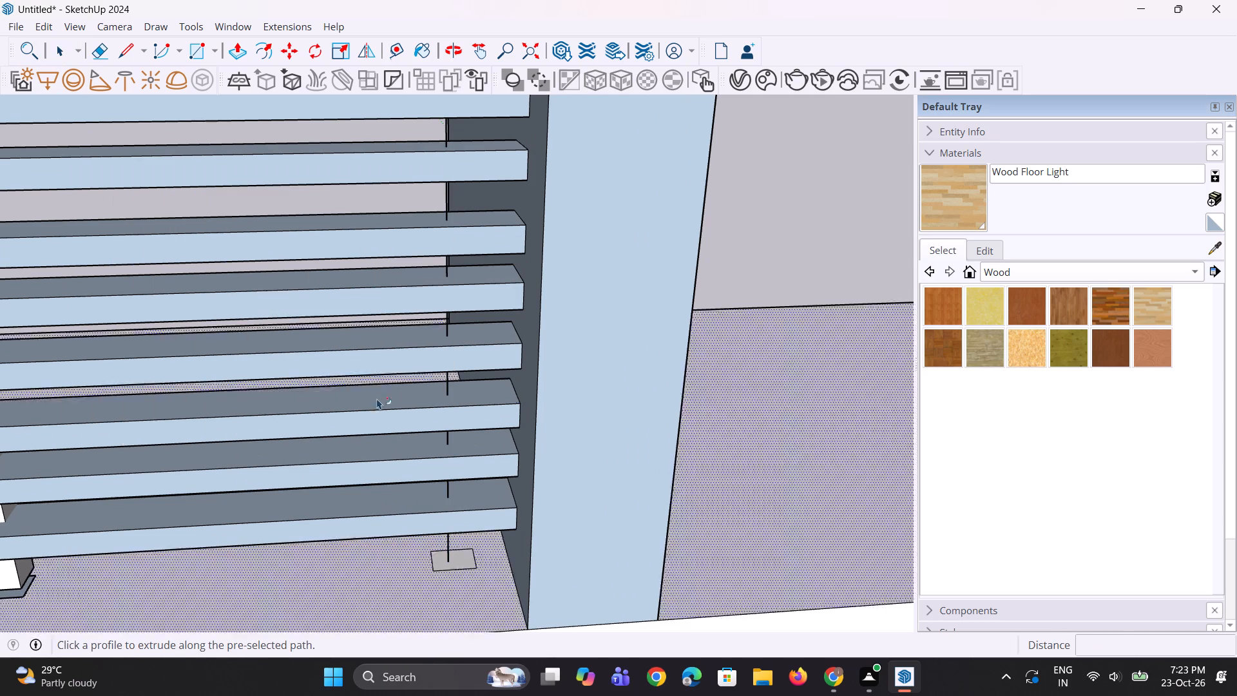
{"action": "left_click", "coordinate": [459, 556]}
Push/Pull the underside of the support post beside the end wall down about 7/16" to the roof floor.
{"action": "scroll", "coordinate": [436, 498], "scroll_direction": "down", "scroll_amount": 5}
{"action": "middle_click_drag", "start_coordinate": [367, 542], "coordinate": [395, 510]}
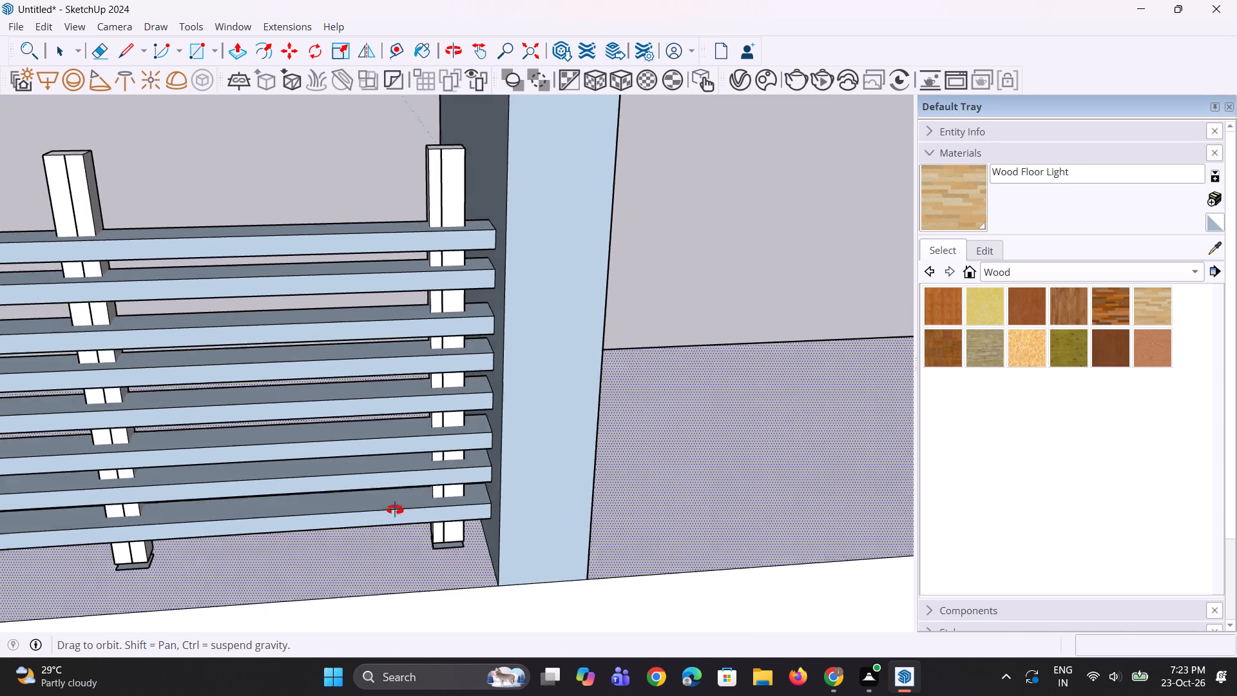
{"action": "middle_click_drag", "start_coordinate": [395, 510], "coordinate": [405, 487]}
{"action": "scroll", "coordinate": [414, 545], "scroll_direction": "up", "scroll_amount": 15}
{"action": "middle_click_drag", "start_coordinate": [430, 570], "coordinate": [467, 443]}
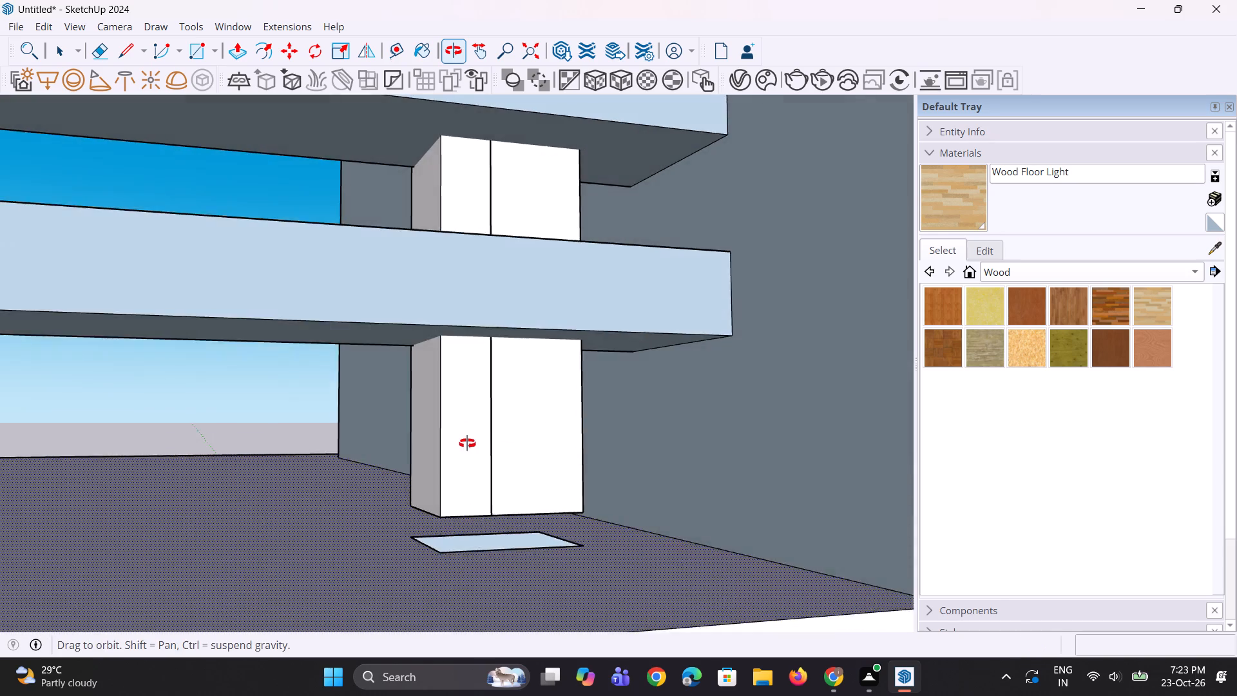
{"action": "middle_click_drag", "start_coordinate": [467, 443], "coordinate": [474, 423]}
{"action": "scroll", "coordinate": [457, 506], "scroll_direction": "up", "scroll_amount": 7}
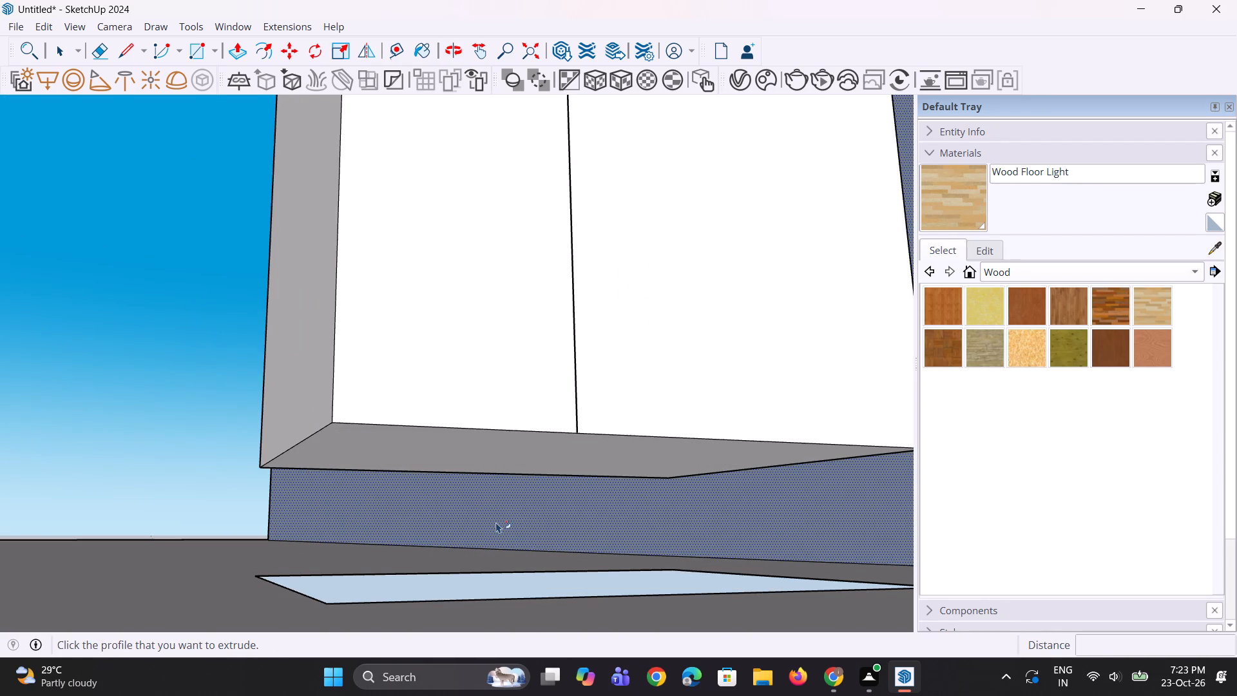
{"action": "key", "text": "p"}
{"action": "left_click", "coordinate": [494, 465]}
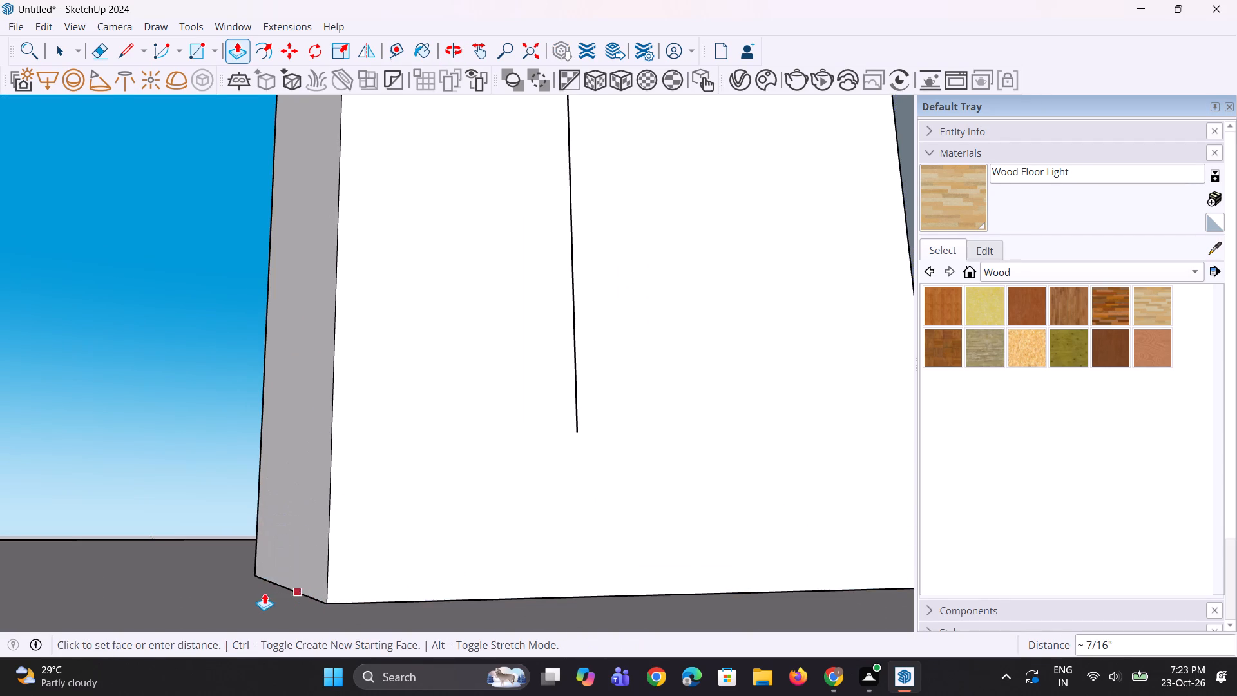
{"action": "left_click", "coordinate": [262, 593]}
Push/Pull the underside of the middle support post behind the rails down about 7/16" to the roof floor.
{"action": "scroll", "coordinate": [401, 379], "scroll_direction": "down", "scroll_amount": 4}
{"action": "middle_click_drag", "start_coordinate": [433, 378], "coordinate": [396, 464]}
{"action": "left_click", "coordinate": [539, 55]}
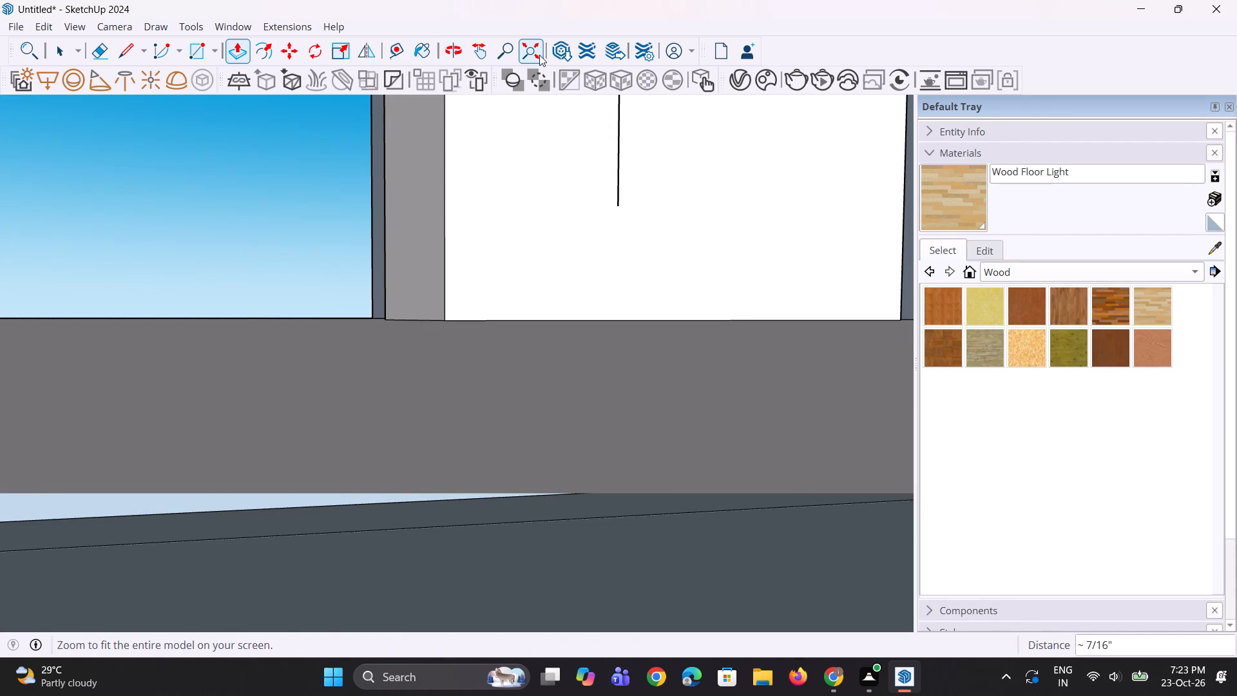
{"action": "scroll", "coordinate": [499, 163], "scroll_direction": "down", "scroll_amount": 4}
{"action": "middle_click_drag", "start_coordinate": [462, 207], "coordinate": [429, 462]}
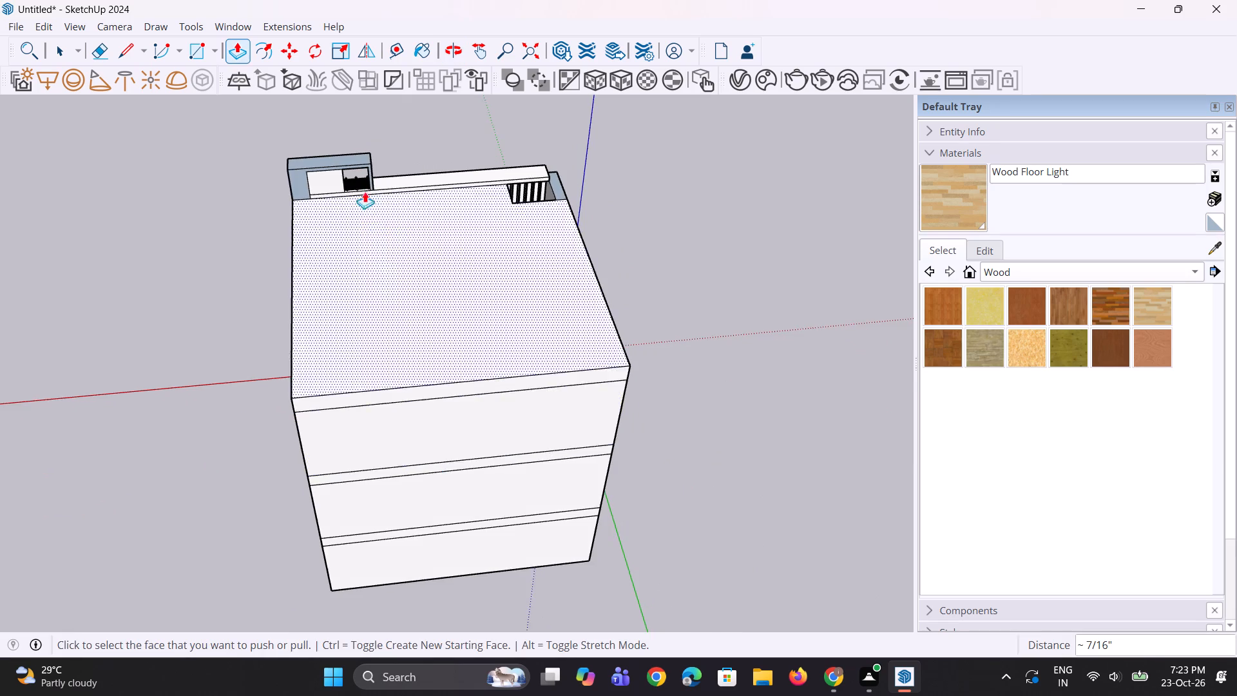
{"action": "scroll", "coordinate": [364, 184], "scroll_direction": "up", "scroll_amount": 20}
{"action": "scroll", "coordinate": [364, 184], "scroll_direction": "up", "scroll_amount": 5}
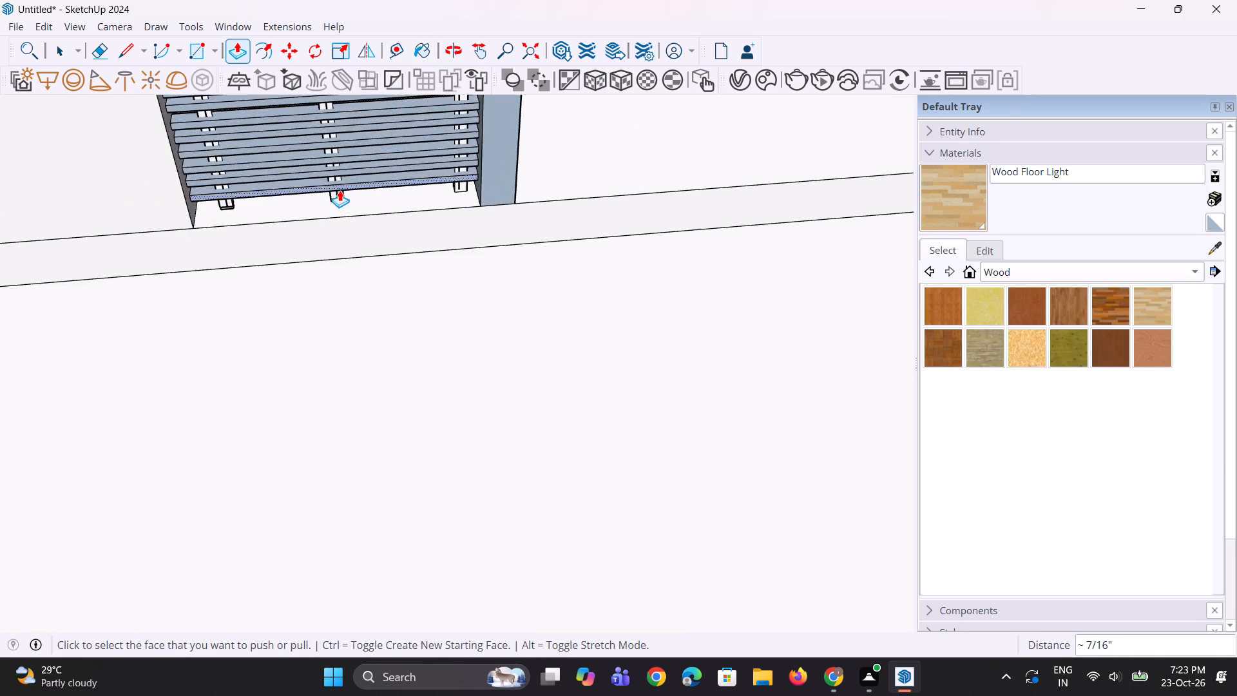
{"action": "scroll", "coordinate": [340, 190], "scroll_direction": "up", "scroll_amount": 9}
{"action": "middle_click_drag", "start_coordinate": [324, 198], "coordinate": [345, 137]}
{"action": "scroll", "coordinate": [350, 166], "scroll_direction": "up", "scroll_amount": 11}
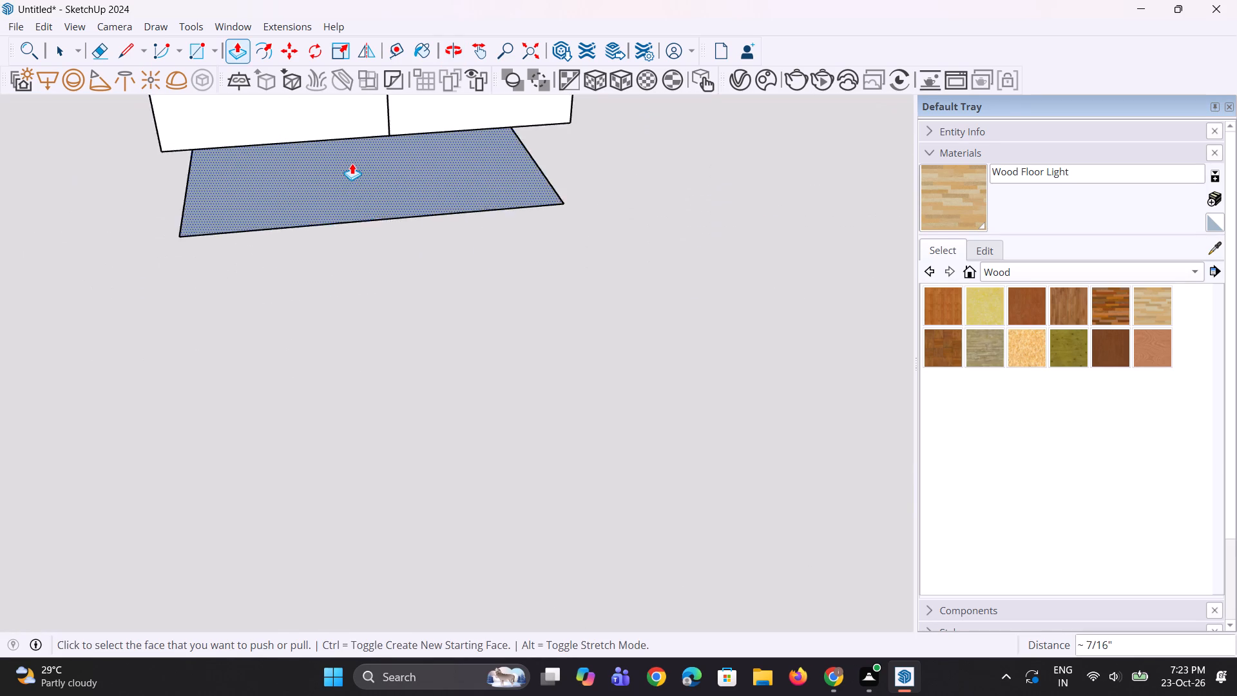
{"action": "scroll", "coordinate": [352, 163], "scroll_direction": "up", "scroll_amount": 3}
{"action": "middle_click", "coordinate": [352, 163]}
{"action": "scroll", "coordinate": [353, 175], "scroll_direction": "down", "scroll_amount": 8}
{"action": "middle_click_drag", "start_coordinate": [354, 194], "coordinate": [367, 157]}
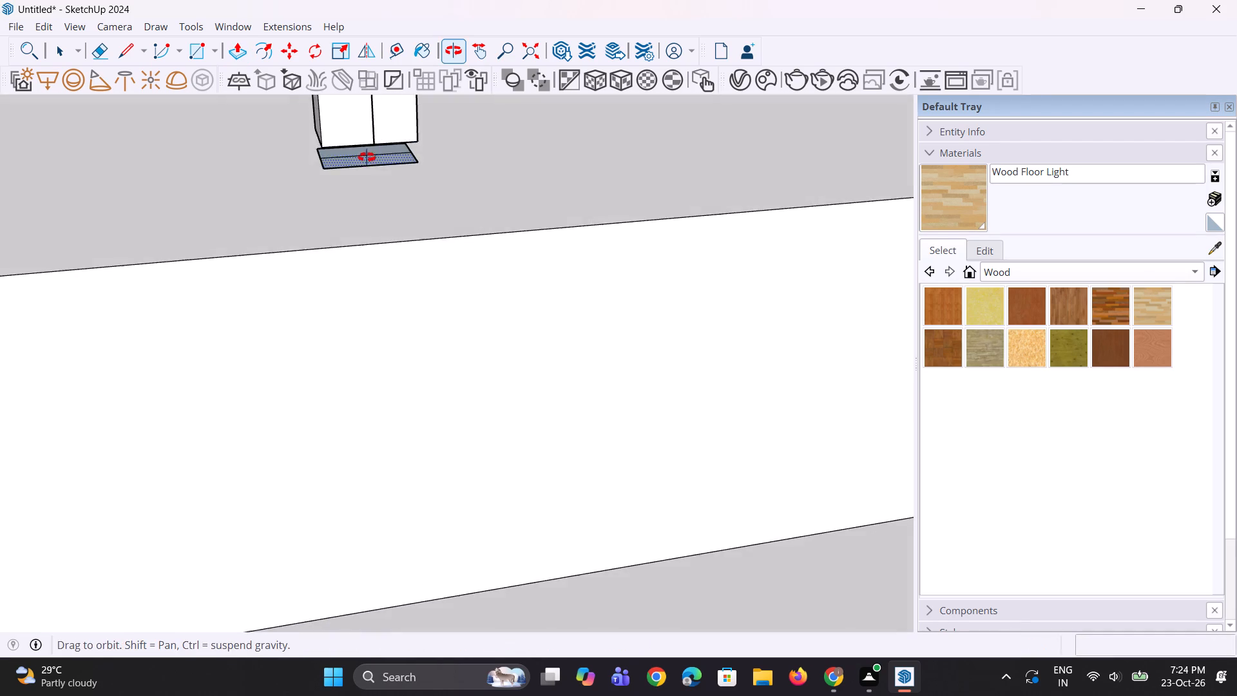
{"action": "middle_click_drag", "start_coordinate": [367, 157], "coordinate": [367, 157]}
{"action": "scroll", "coordinate": [365, 146], "scroll_direction": "up", "scroll_amount": 8}
{"action": "middle_click_drag", "start_coordinate": [278, 205], "coordinate": [471, 246]}
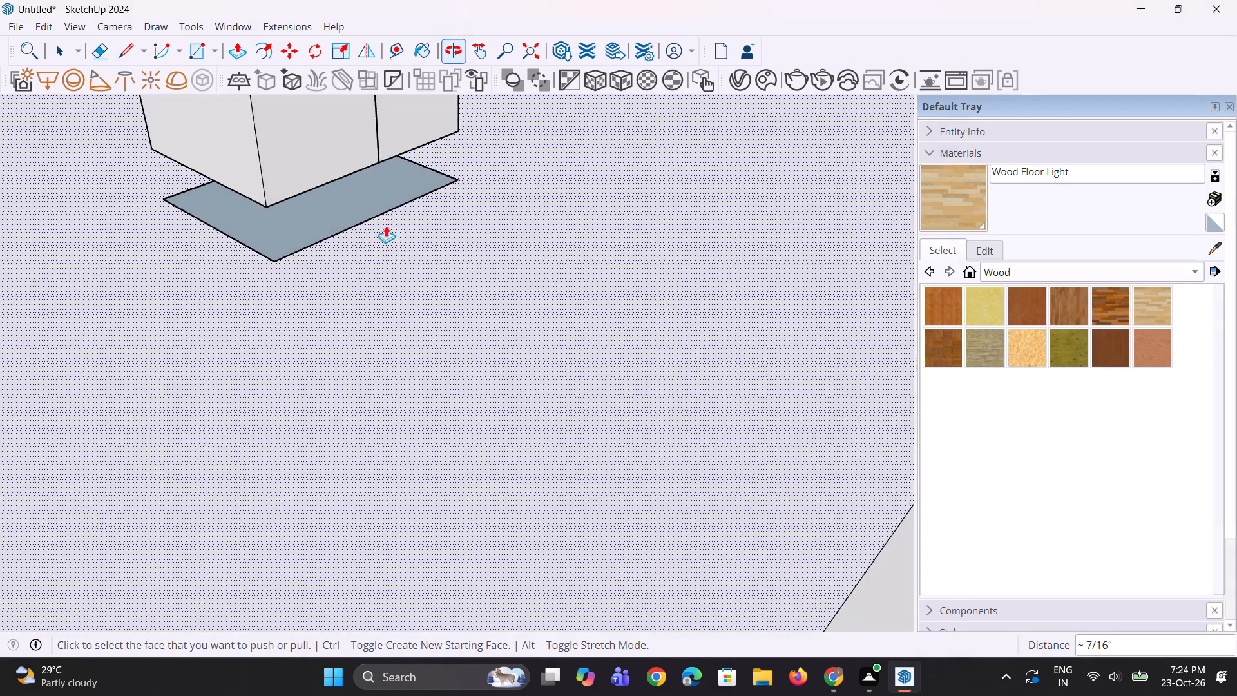
{"action": "scroll", "coordinate": [336, 198], "scroll_direction": "up", "scroll_amount": 4}
{"action": "scroll", "coordinate": [328, 195], "scroll_direction": "down", "scroll_amount": 5}
{"action": "middle_click_drag", "start_coordinate": [328, 191], "coordinate": [357, 217]}
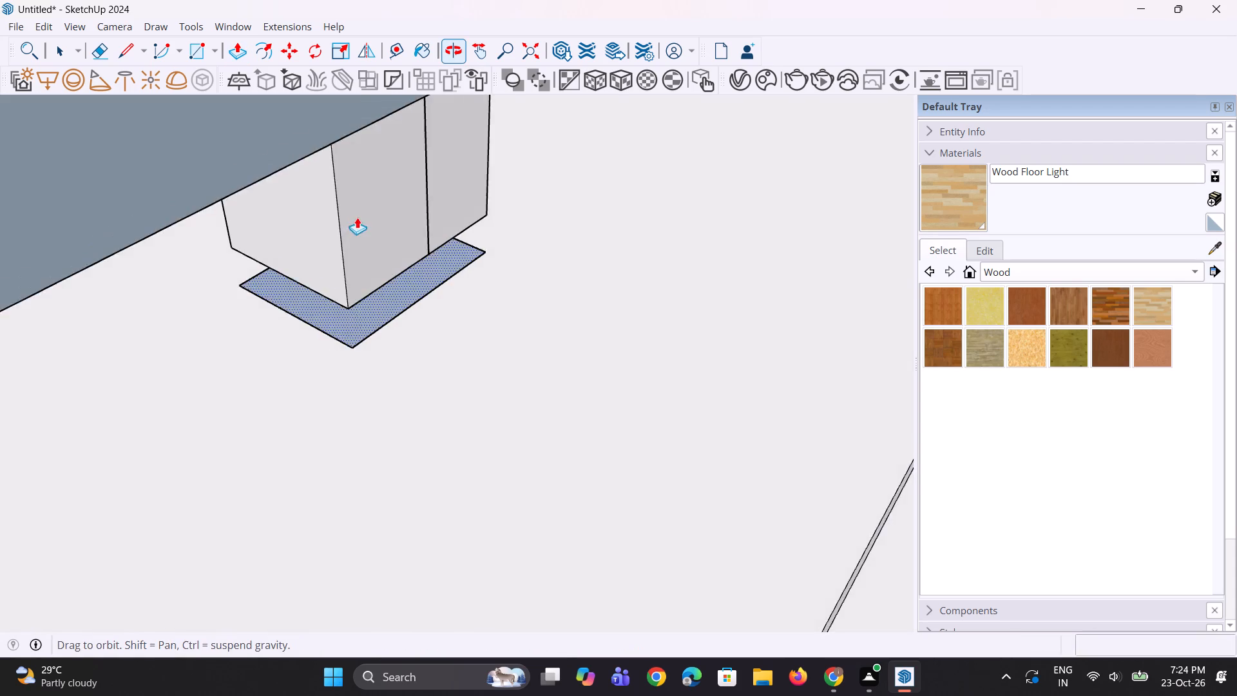
{"action": "scroll", "coordinate": [343, 233], "scroll_direction": "down", "scroll_amount": 10}
{"action": "middle_click_drag", "start_coordinate": [395, 251], "coordinate": [276, 40]}
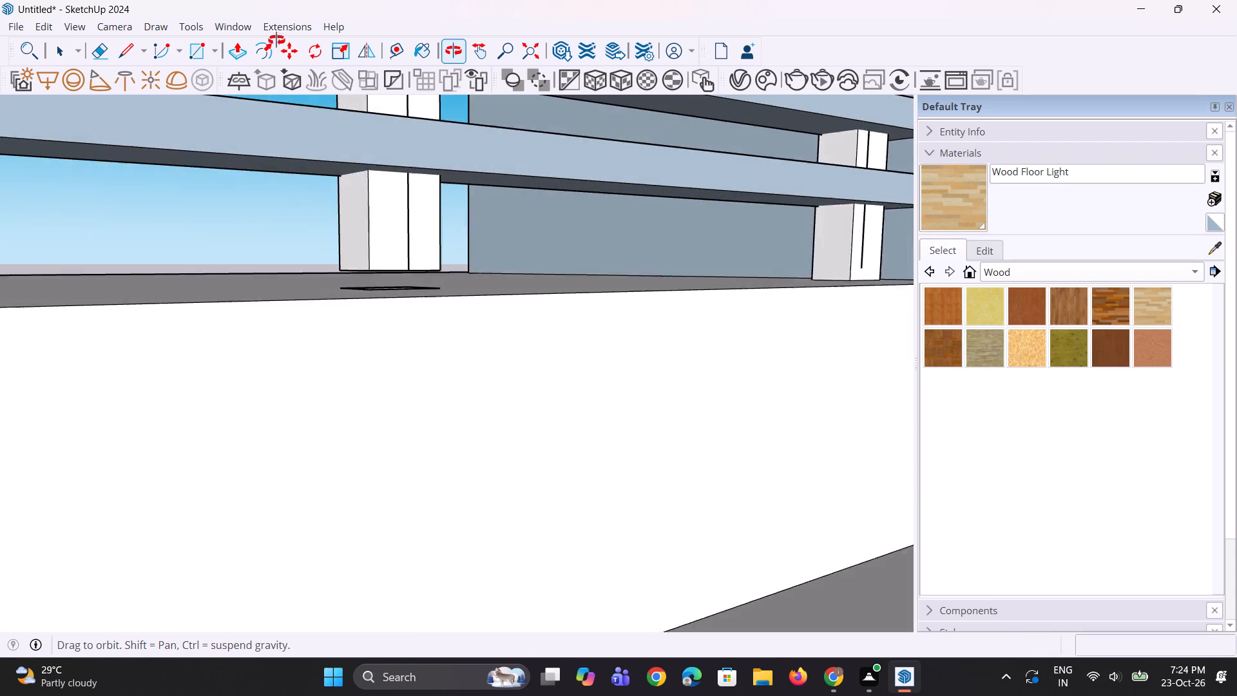
{"action": "middle_click_drag", "start_coordinate": [276, 40], "coordinate": [260, 35]}
{"action": "scroll", "coordinate": [397, 224], "scroll_direction": "up", "scroll_amount": 4}
{"action": "middle_click_drag", "start_coordinate": [408, 256], "coordinate": [383, 220]}
{"action": "scroll", "coordinate": [399, 301], "scroll_direction": "up", "scroll_amount": 2}
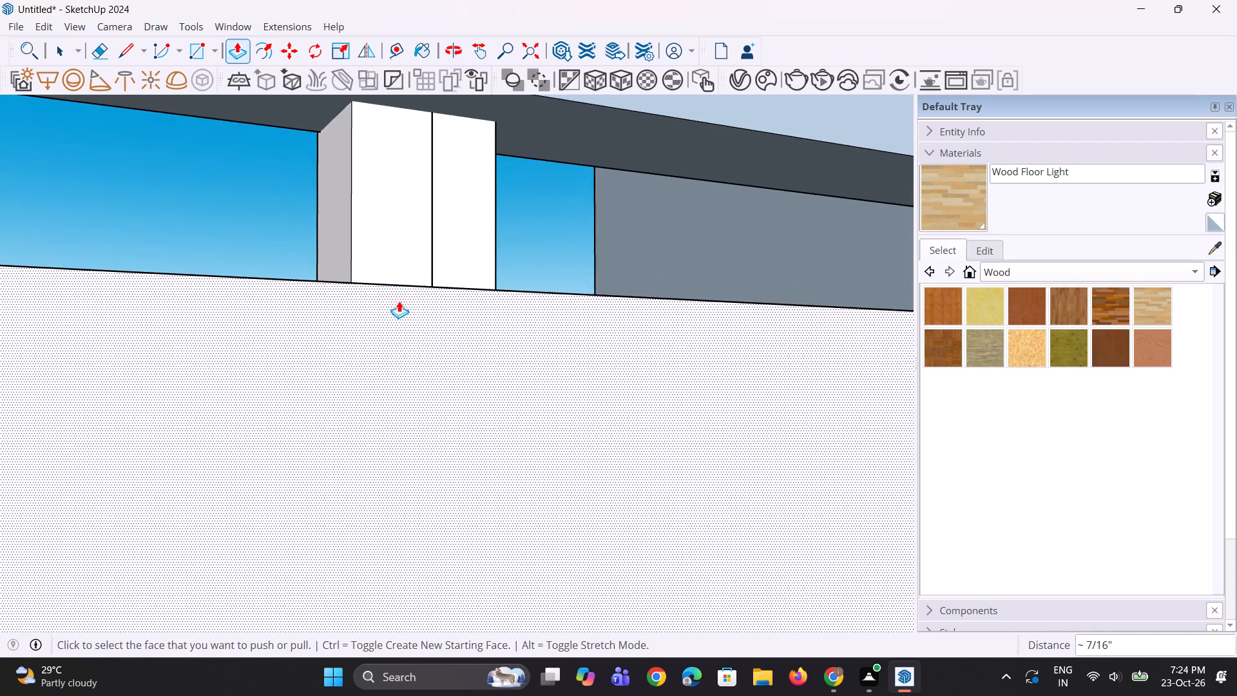
{"action": "scroll", "coordinate": [399, 301], "scroll_direction": "up", "scroll_amount": 4}
{"action": "middle_click_drag", "start_coordinate": [436, 264], "coordinate": [409, 283]}
{"action": "scroll", "coordinate": [405, 303], "scroll_direction": "up", "scroll_amount": 4}
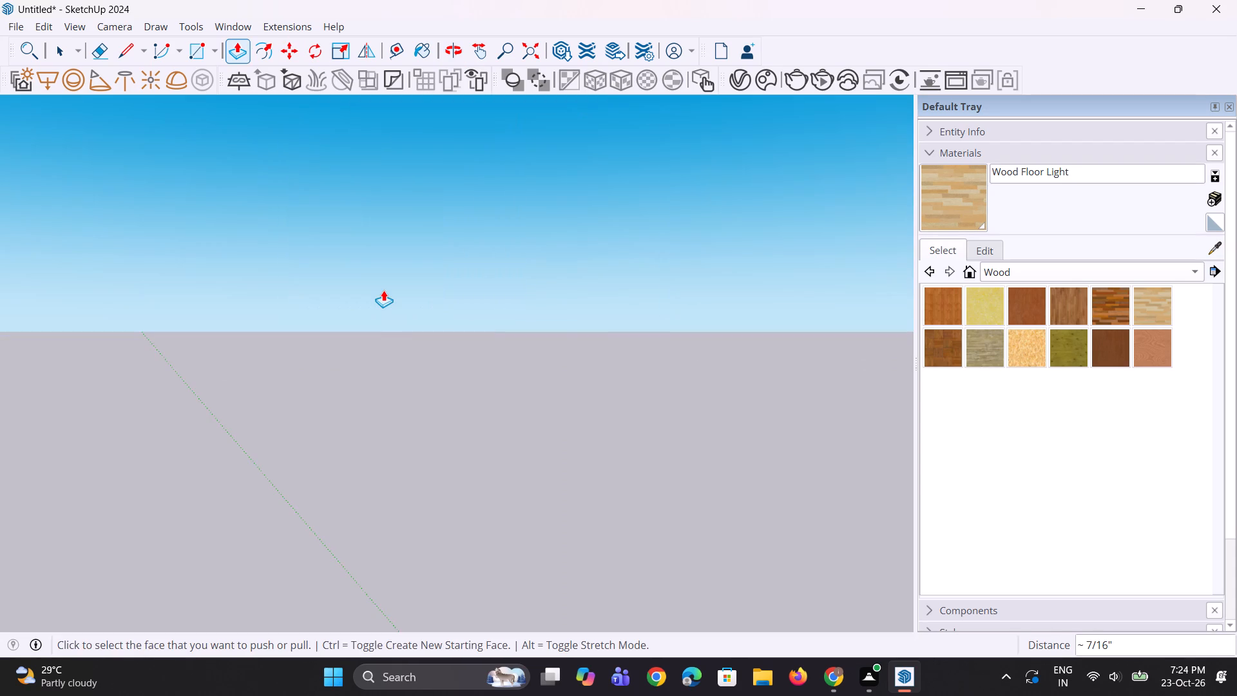
{"action": "scroll", "coordinate": [383, 290], "scroll_direction": "down", "scroll_amount": 10}
{"action": "scroll", "coordinate": [448, 226], "scroll_direction": "down", "scroll_amount": 3}
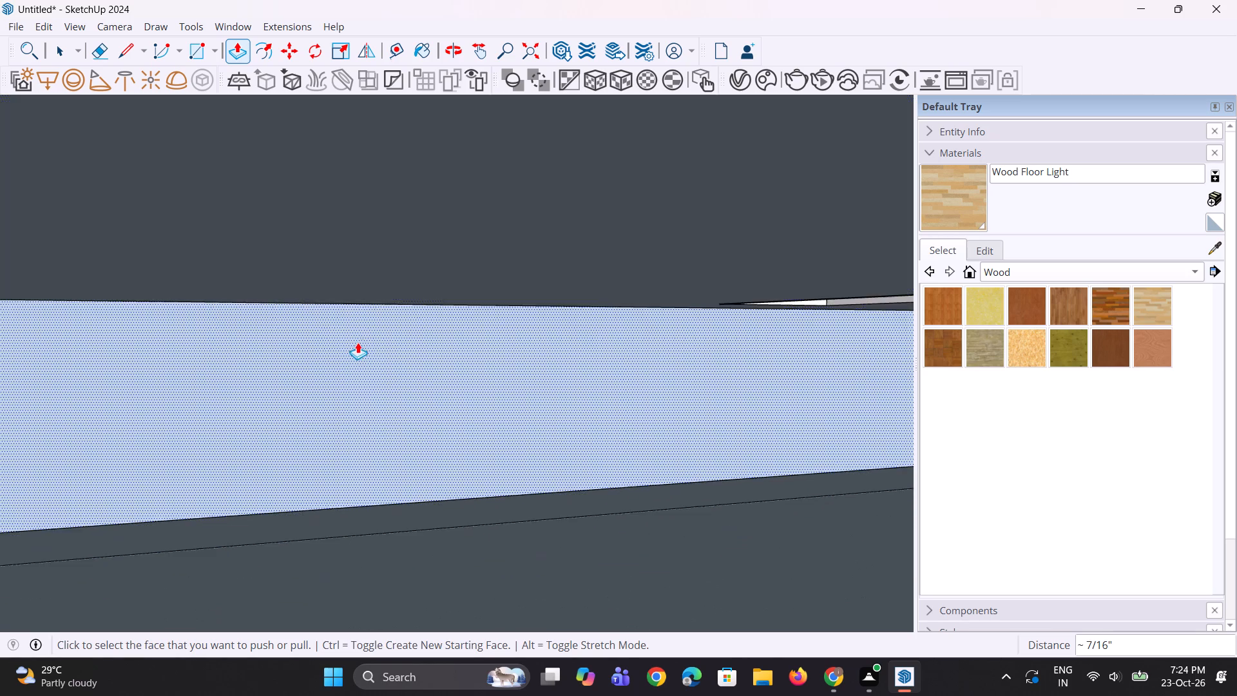
{"action": "scroll", "coordinate": [357, 342], "scroll_direction": "down", "scroll_amount": 5}
{"action": "left_click", "coordinate": [545, 54]}
{"action": "left_click", "coordinate": [541, 56]}
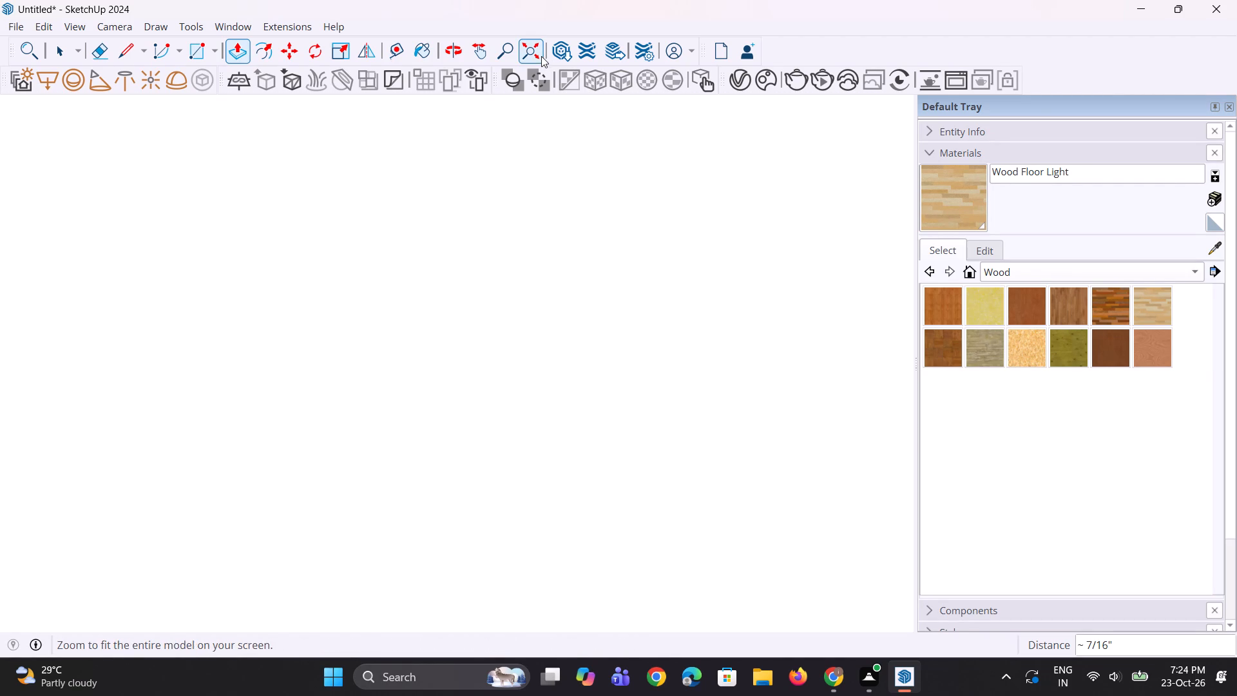
{"action": "scroll", "coordinate": [454, 224], "scroll_direction": "up", "scroll_amount": 3}
{"action": "middle_click_drag", "start_coordinate": [442, 296], "coordinate": [415, 446]}
{"action": "scroll", "coordinate": [415, 446], "scroll_direction": "down", "scroll_amount": 5}
{"action": "scroll", "coordinate": [336, 229], "scroll_direction": "up", "scroll_amount": 20}
{"action": "scroll", "coordinate": [300, 302], "scroll_direction": "up", "scroll_amount": 5}
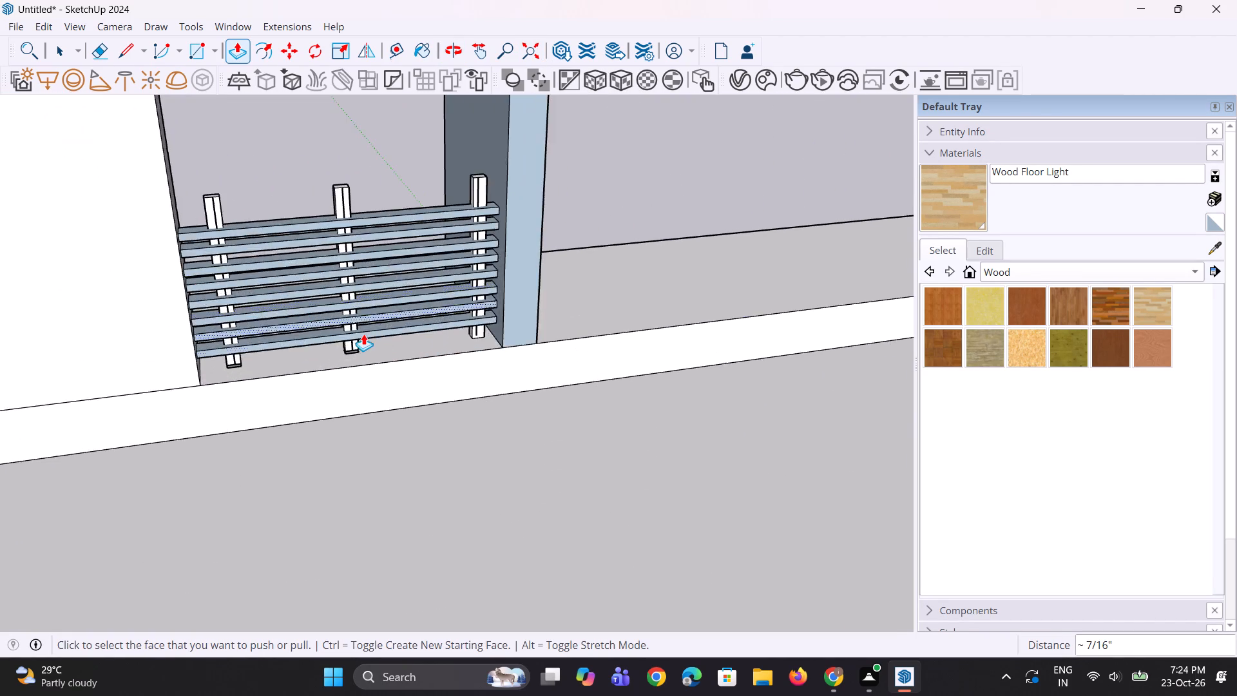
{"action": "scroll", "coordinate": [363, 334], "scroll_direction": "up", "scroll_amount": 20}
{"action": "scroll", "coordinate": [363, 334], "scroll_direction": "up", "scroll_amount": 7}
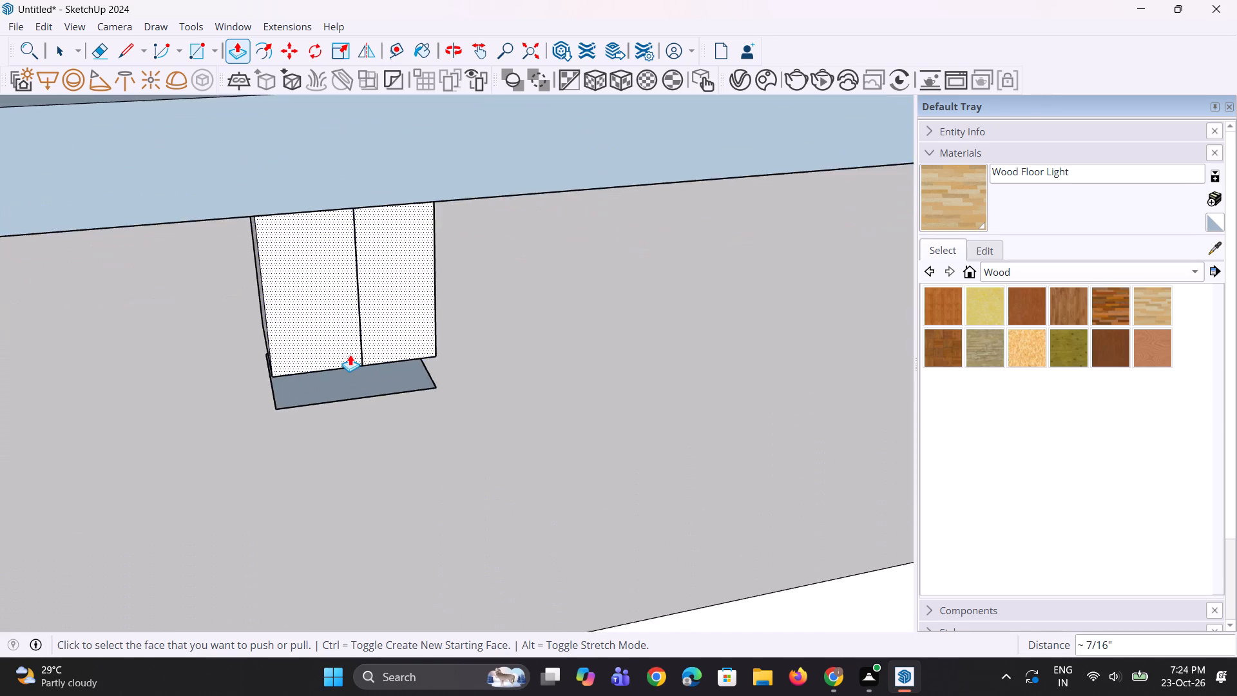
{"action": "scroll", "coordinate": [350, 354], "scroll_direction": "up", "scroll_amount": 2}
{"action": "middle_click_drag", "start_coordinate": [350, 354], "coordinate": [441, 199]}
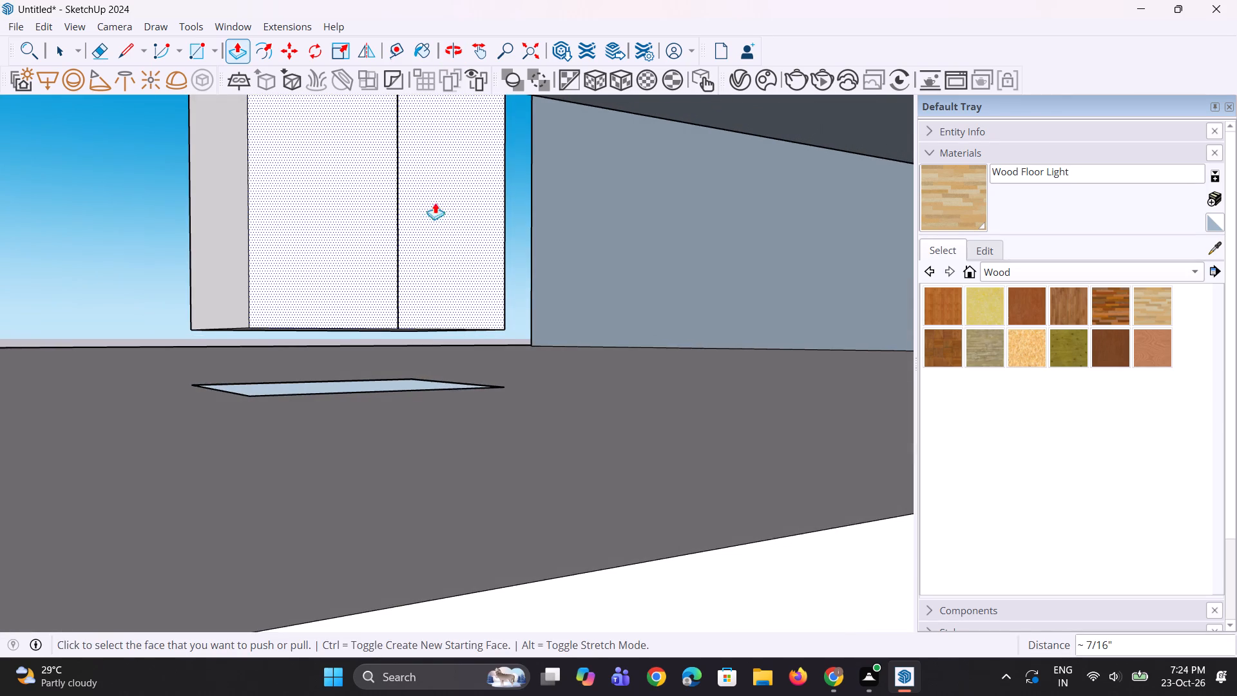
{"action": "scroll", "coordinate": [374, 275], "scroll_direction": "up", "scroll_amount": 2}
{"action": "middle_click_drag", "start_coordinate": [374, 275], "coordinate": [377, 259]}
{"action": "left_click", "coordinate": [292, 333]}
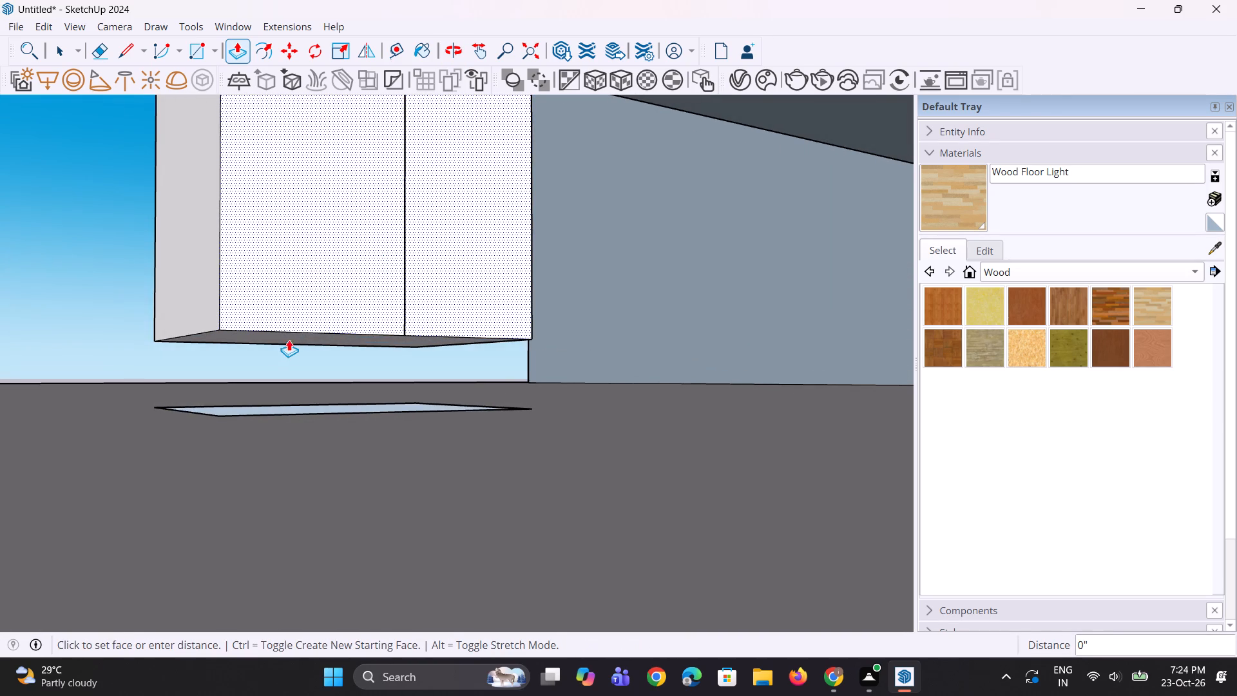
{"action": "key", "text": "space"}
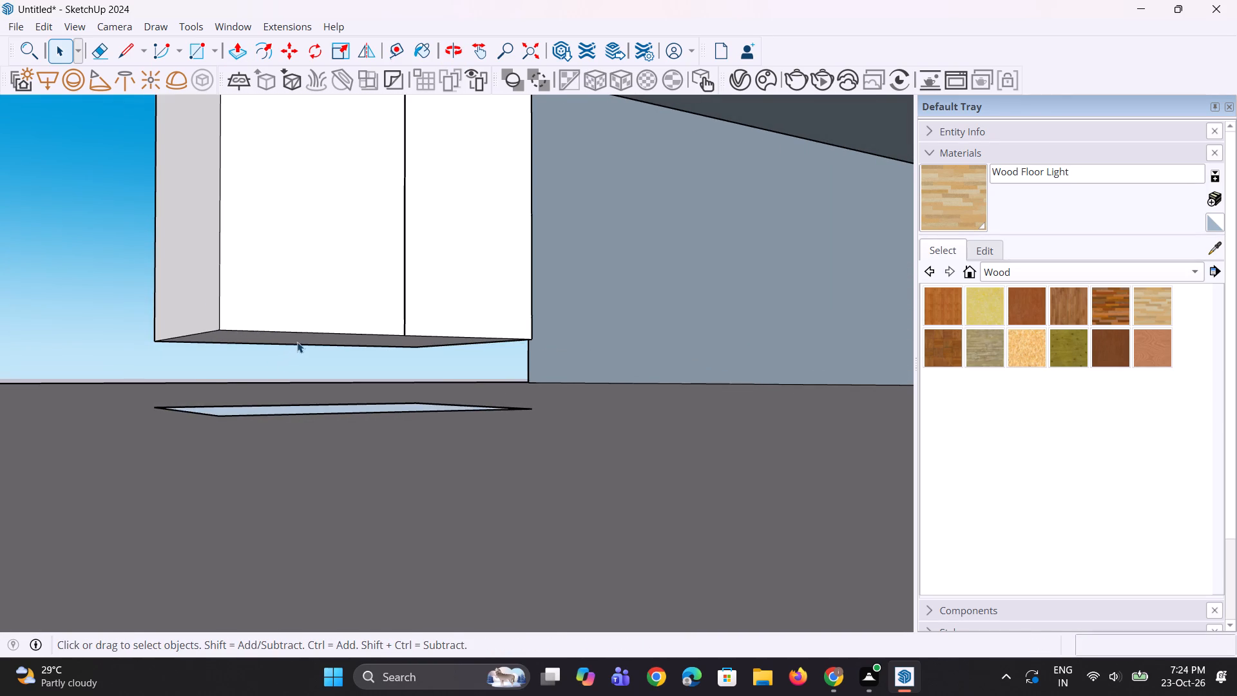
{"action": "key", "text": "p"}
{"action": "left_click", "coordinate": [269, 339]}
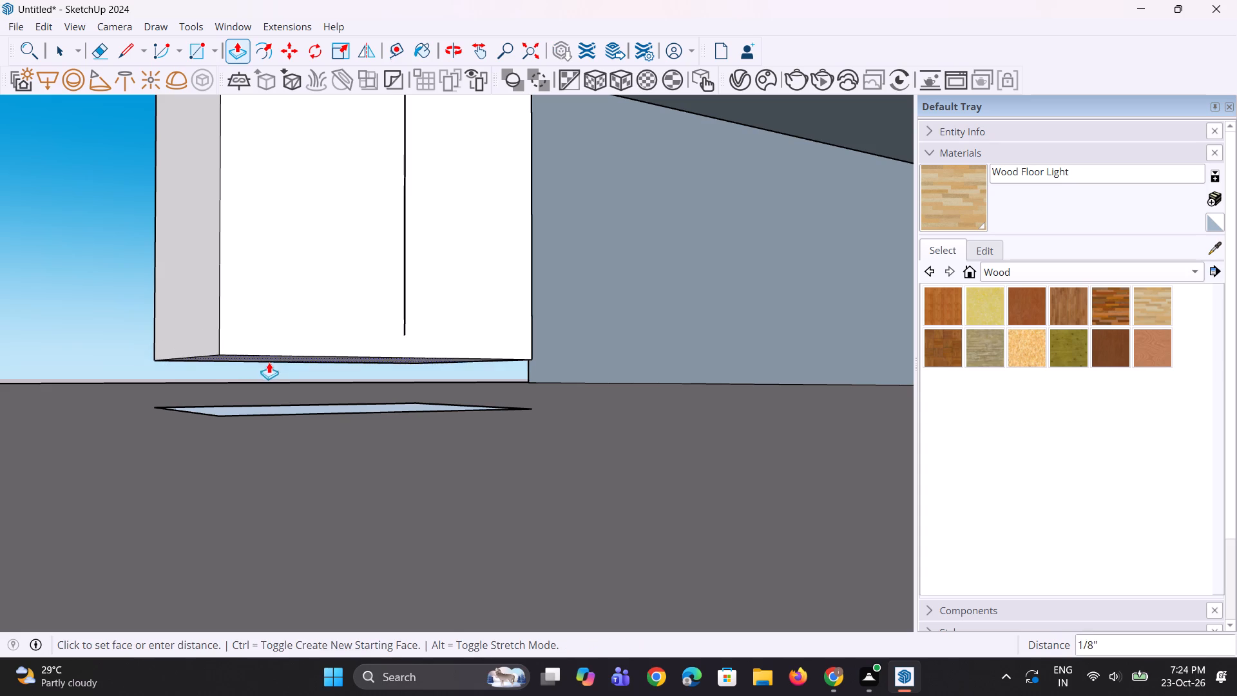
{"action": "left_click", "coordinate": [215, 421]}
Push/Pull the underside of the first support post, farthest from the end wall, down to its rectangle on the roof floor.
{"action": "middle_click_drag", "start_coordinate": [276, 367], "coordinate": [223, 427]}
{"action": "scroll", "coordinate": [222, 411], "scroll_direction": "down", "scroll_amount": 15}
{"action": "scroll", "coordinate": [327, 353], "scroll_direction": "down", "scroll_amount": 4}
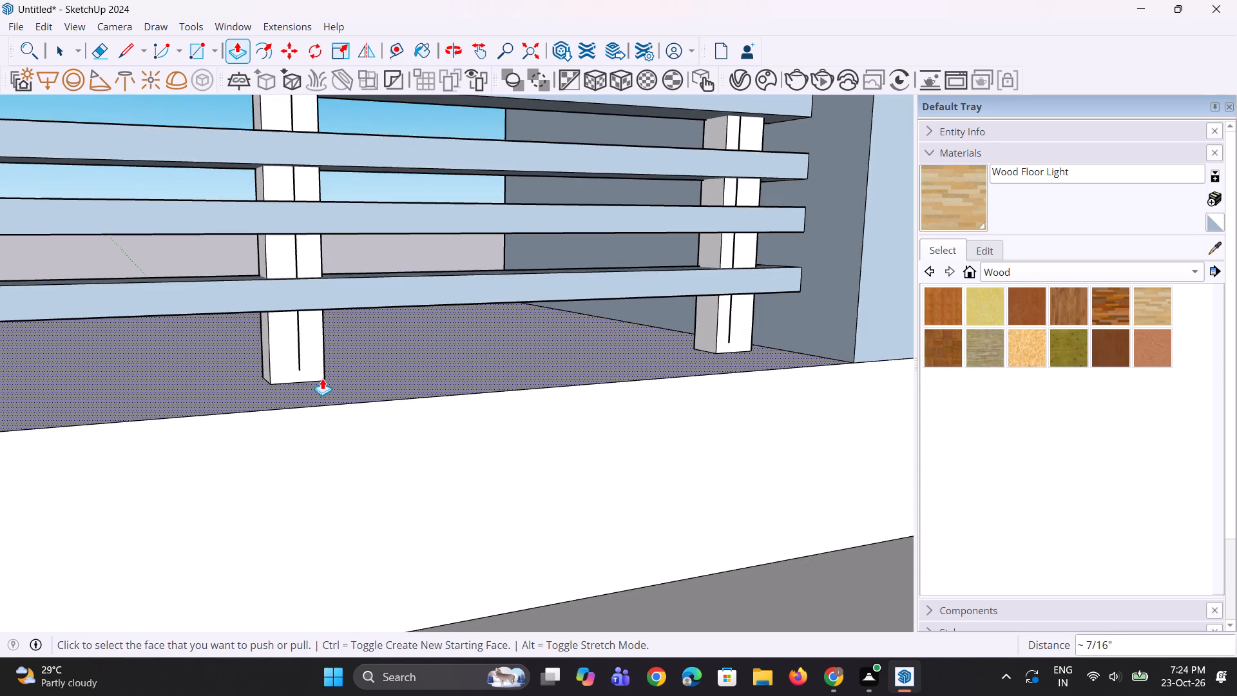
{"action": "scroll", "coordinate": [314, 382], "scroll_direction": "down", "scroll_amount": 5}
{"action": "scroll", "coordinate": [398, 376], "scroll_direction": "down", "scroll_amount": 5}
{"action": "scroll", "coordinate": [143, 376], "scroll_direction": "up", "scroll_amount": 9}
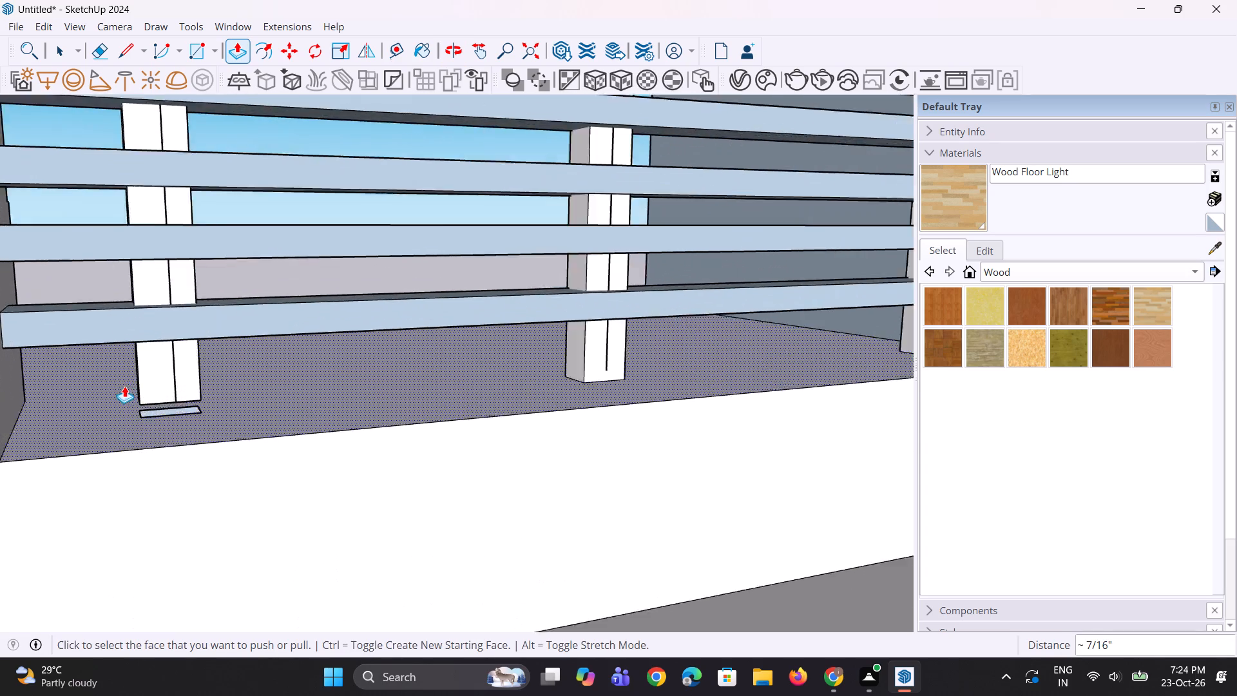
{"action": "scroll", "coordinate": [124, 386], "scroll_direction": "up", "scroll_amount": 7}
{"action": "middle_click_drag", "start_coordinate": [170, 409], "coordinate": [226, 336]}
{"action": "scroll", "coordinate": [169, 377], "scroll_direction": "up", "scroll_amount": 4}
{"action": "middle_click_drag", "start_coordinate": [169, 376], "coordinate": [187, 349]}
{"action": "scroll", "coordinate": [174, 357], "scroll_direction": "up", "scroll_amount": 4}
{"action": "middle_click_drag", "start_coordinate": [174, 357], "coordinate": [156, 400]}
{"action": "scroll", "coordinate": [167, 333], "scroll_direction": "up", "scroll_amount": 3}
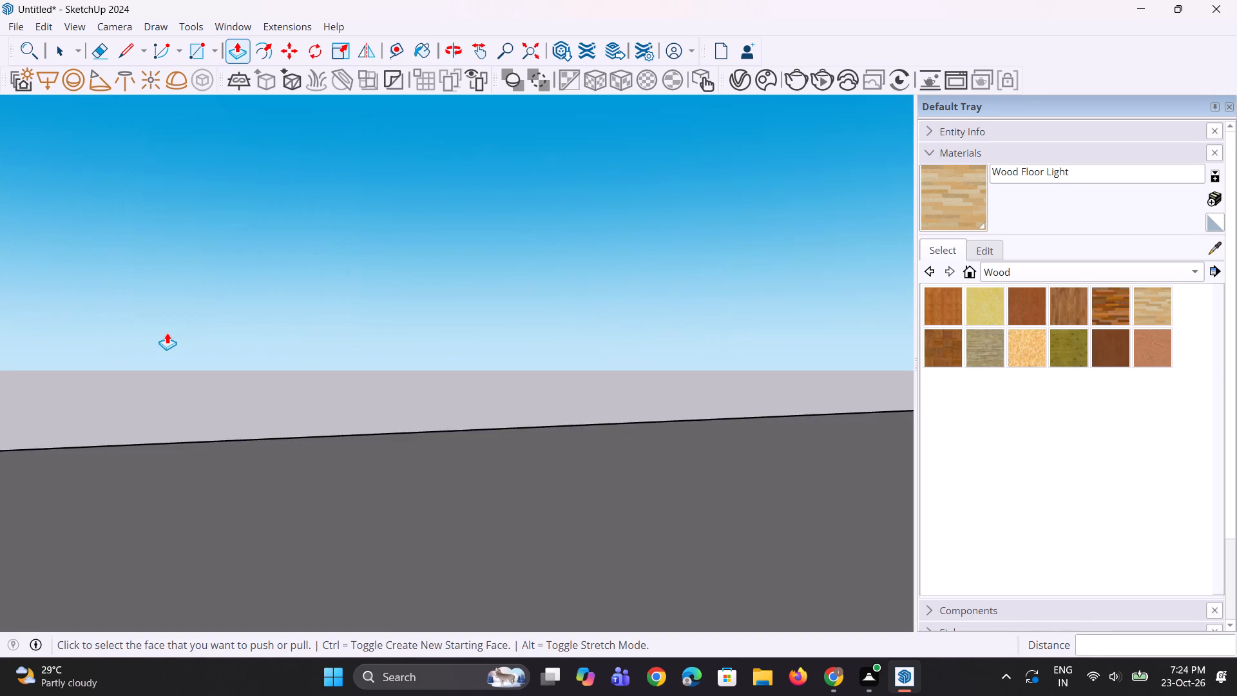
{"action": "scroll", "coordinate": [167, 333], "scroll_direction": "down", "scroll_amount": 6}
{"action": "scroll", "coordinate": [167, 324], "scroll_direction": "up", "scroll_amount": 7}
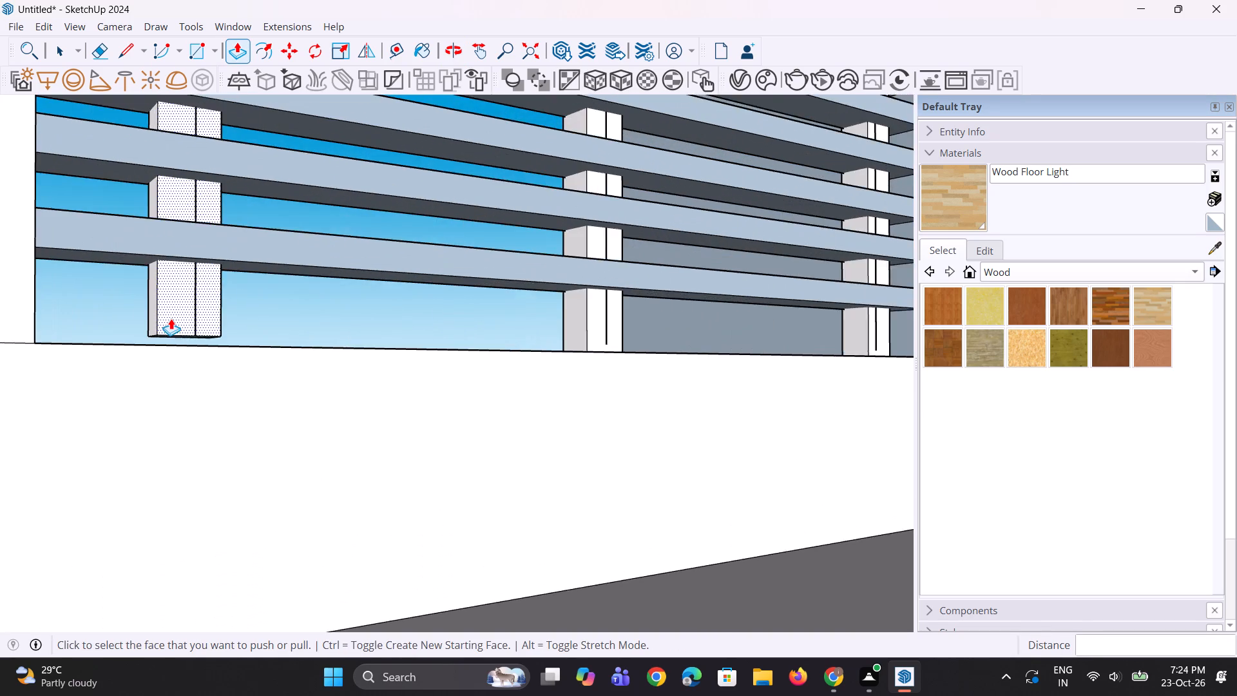
{"action": "scroll", "coordinate": [173, 315], "scroll_direction": "up", "scroll_amount": 13}
{"action": "middle_click_drag", "start_coordinate": [171, 336], "coordinate": [190, 300]}
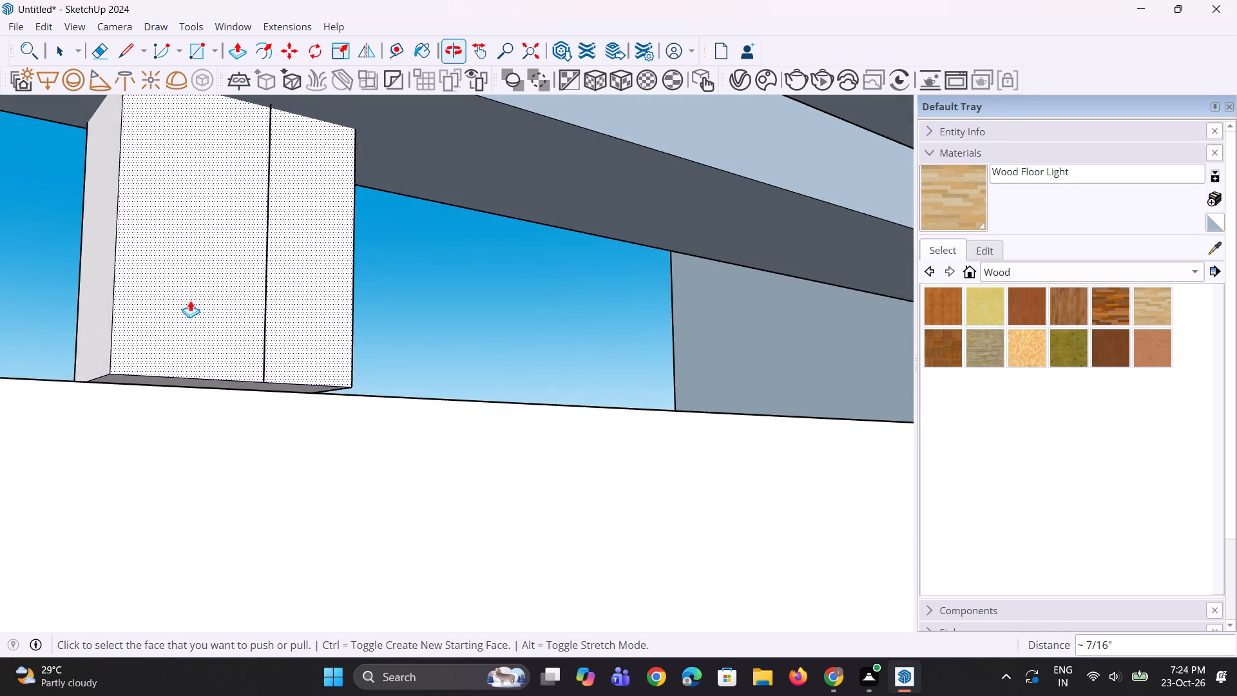
{"action": "middle_click_drag", "start_coordinate": [175, 343], "coordinate": [169, 359]}
{"action": "scroll", "coordinate": [175, 343], "scroll_direction": "up", "scroll_amount": 1}
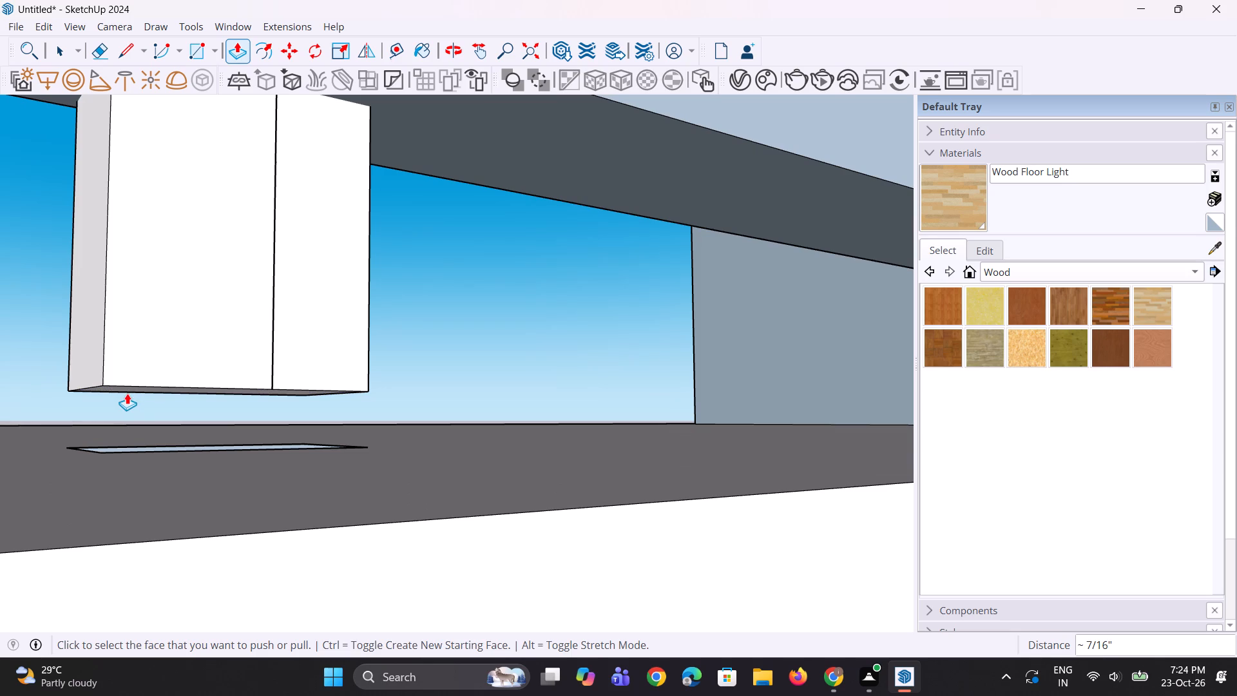
{"action": "left_click", "coordinate": [127, 393]}
{"action": "left_click", "coordinate": [128, 390]}
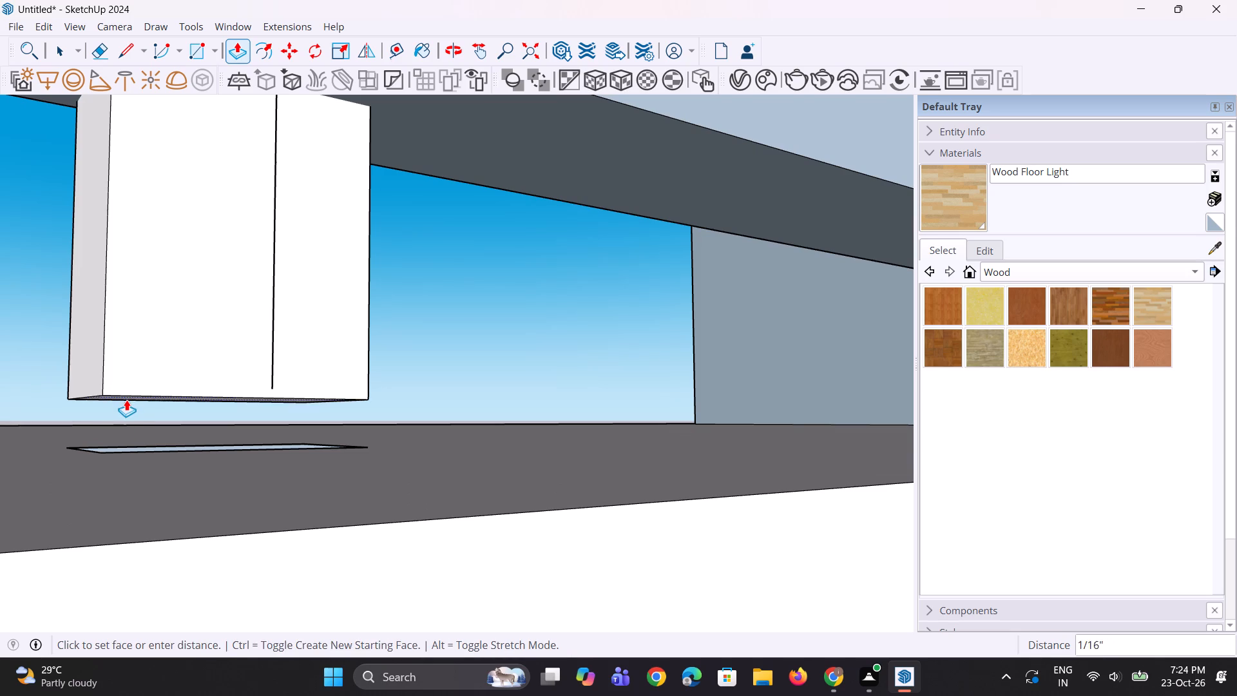
{"action": "left_click", "coordinate": [86, 463]}
Erase the leftover vertical path lines from the front faces of all three support posts.
{"action": "scroll", "coordinate": [86, 416], "scroll_direction": "down", "scroll_amount": 5}
{"action": "middle_click_drag", "start_coordinate": [180, 401], "coordinate": [176, 415]}
{"action": "key", "text": "e"}
{"action": "left_click", "coordinate": [211, 365]}
{"action": "scroll", "coordinate": [165, 409], "scroll_direction": "down", "scroll_amount": 5}
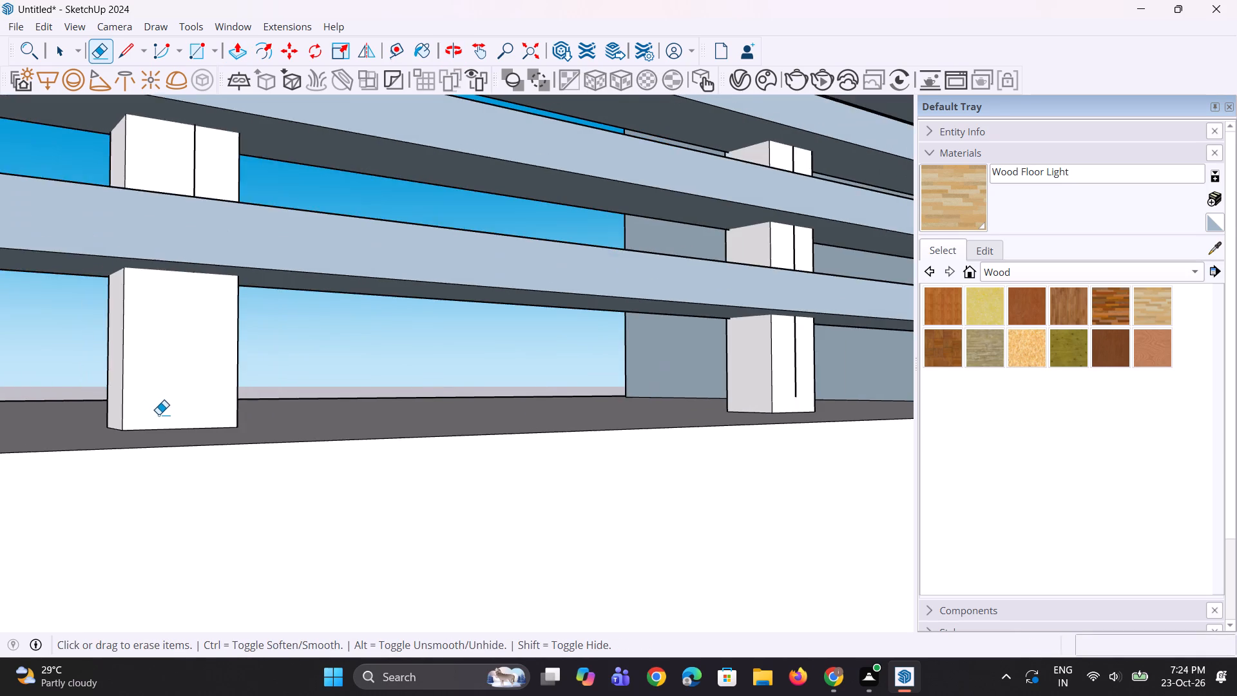
{"action": "scroll", "coordinate": [158, 414], "scroll_direction": "down", "scroll_amount": 4}
{"action": "left_click", "coordinate": [183, 255]}
{"action": "scroll", "coordinate": [96, 338], "scroll_direction": "down", "scroll_amount": 6}
{"action": "scroll", "coordinate": [256, 198], "scroll_direction": "up", "scroll_amount": 5}
{"action": "left_click", "coordinate": [198, 229]}
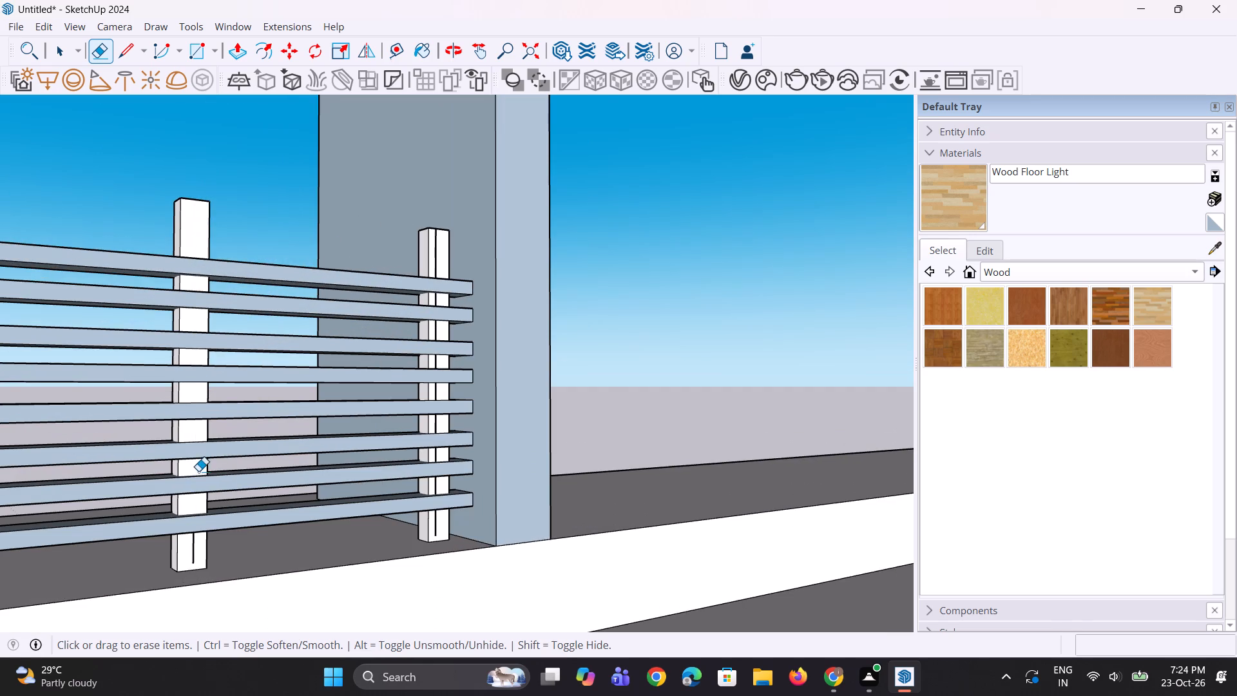
{"action": "scroll", "coordinate": [199, 488], "scroll_direction": "up", "scroll_amount": 2}
{"action": "scroll", "coordinate": [215, 565], "scroll_direction": "up", "scroll_amount": 3}
{"action": "left_click", "coordinate": [184, 581]}
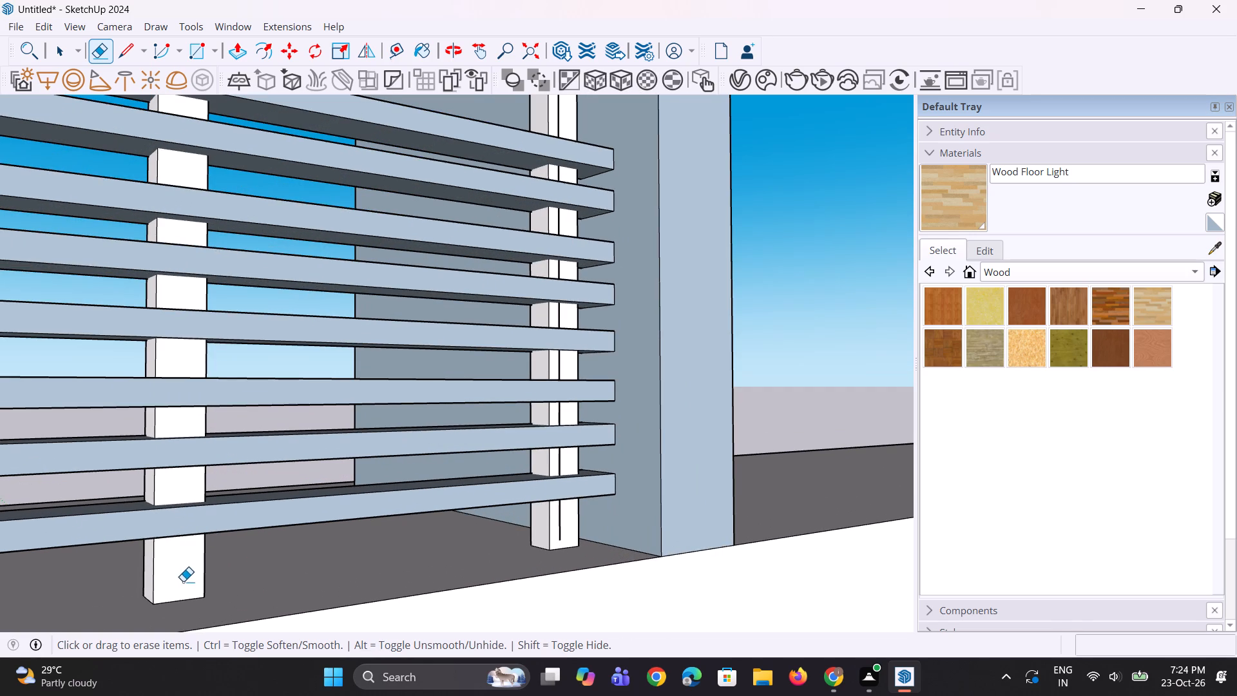
{"action": "left_click", "coordinate": [560, 523]}
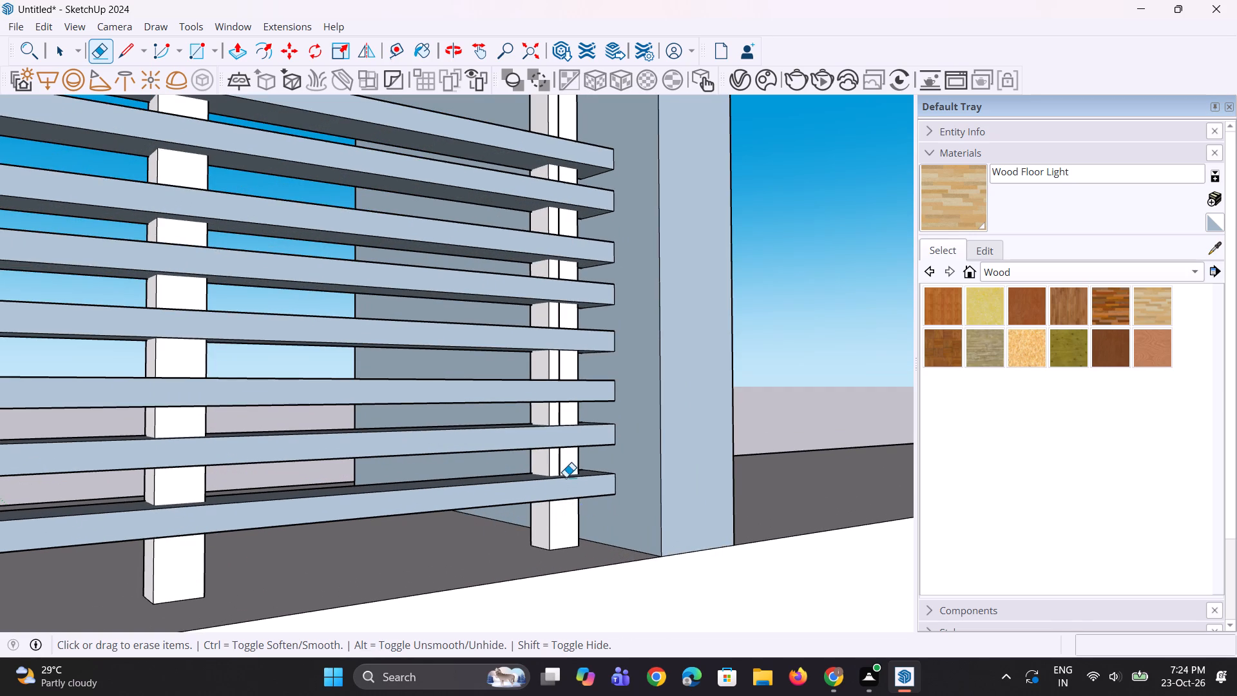
{"action": "left_click", "coordinate": [561, 464]}
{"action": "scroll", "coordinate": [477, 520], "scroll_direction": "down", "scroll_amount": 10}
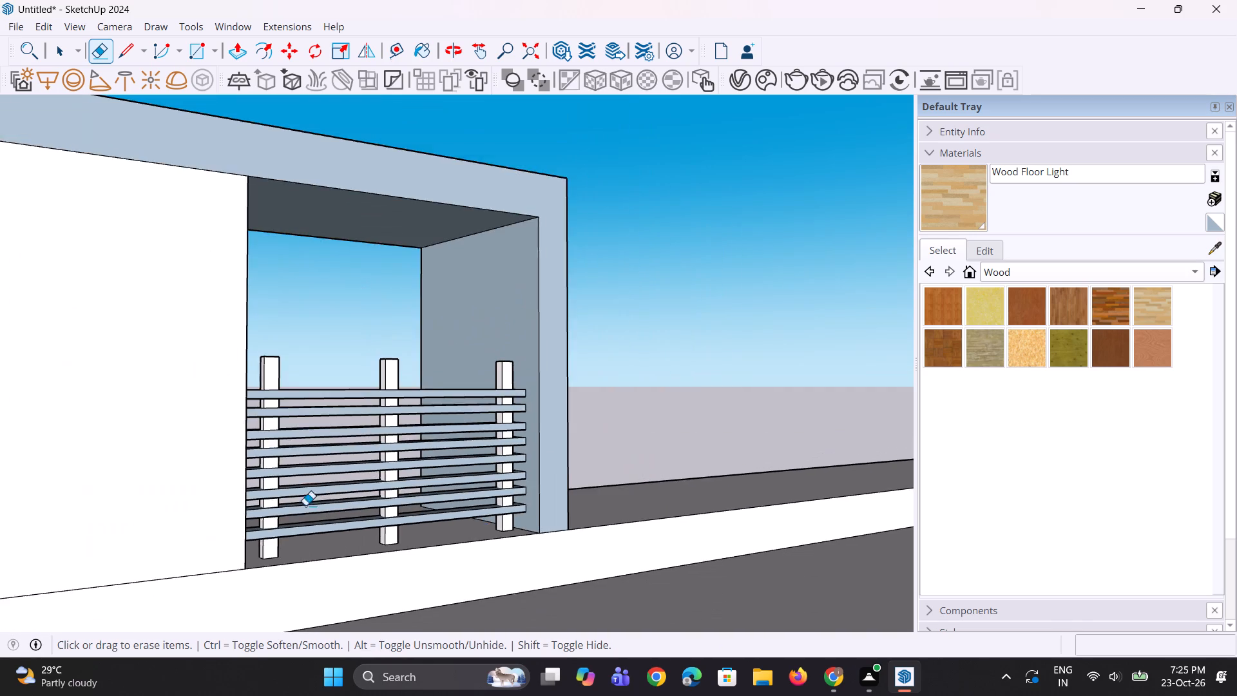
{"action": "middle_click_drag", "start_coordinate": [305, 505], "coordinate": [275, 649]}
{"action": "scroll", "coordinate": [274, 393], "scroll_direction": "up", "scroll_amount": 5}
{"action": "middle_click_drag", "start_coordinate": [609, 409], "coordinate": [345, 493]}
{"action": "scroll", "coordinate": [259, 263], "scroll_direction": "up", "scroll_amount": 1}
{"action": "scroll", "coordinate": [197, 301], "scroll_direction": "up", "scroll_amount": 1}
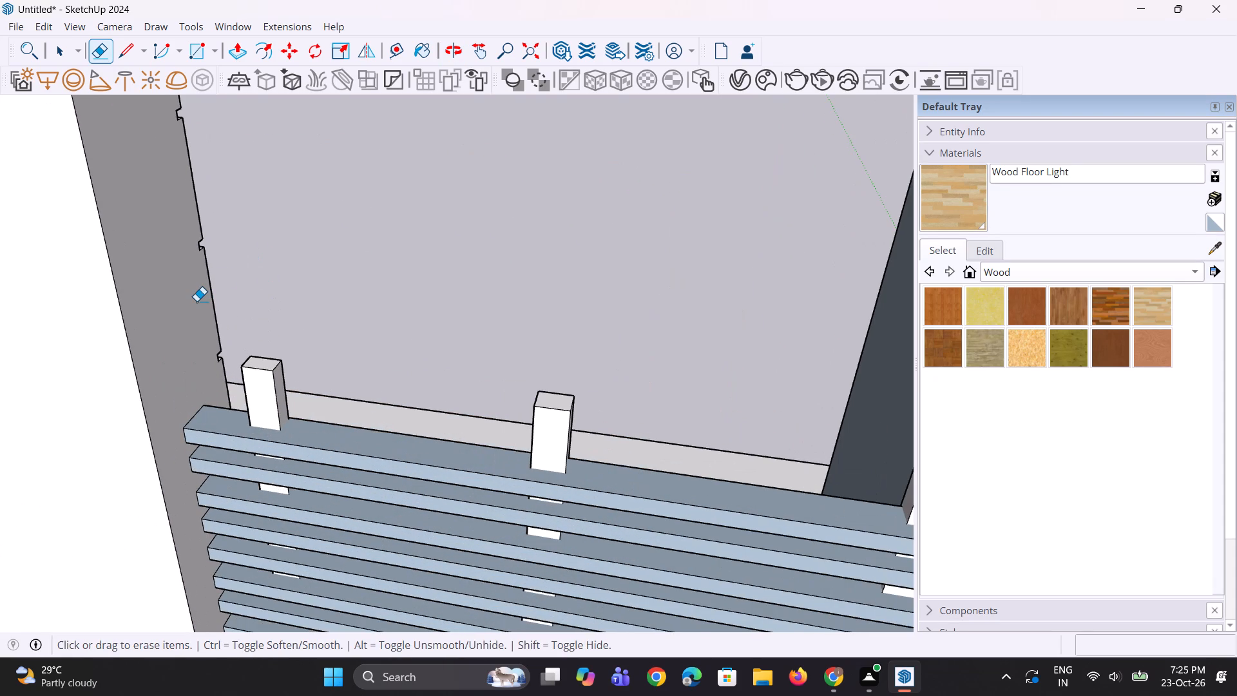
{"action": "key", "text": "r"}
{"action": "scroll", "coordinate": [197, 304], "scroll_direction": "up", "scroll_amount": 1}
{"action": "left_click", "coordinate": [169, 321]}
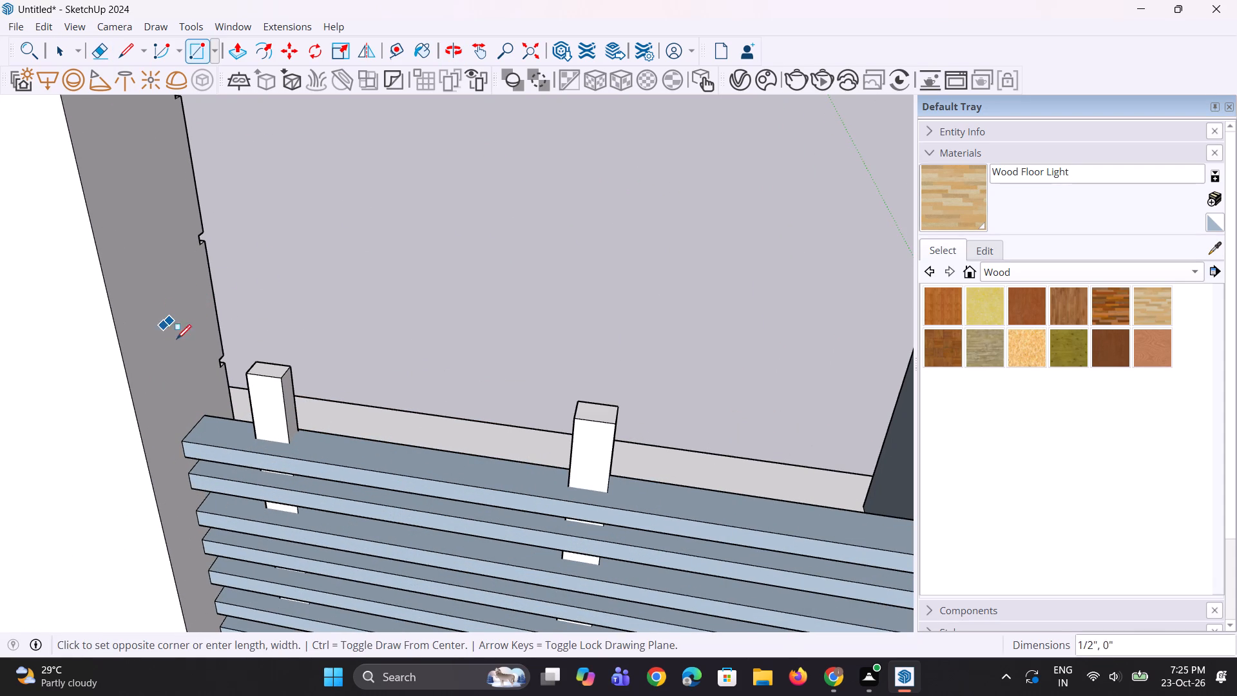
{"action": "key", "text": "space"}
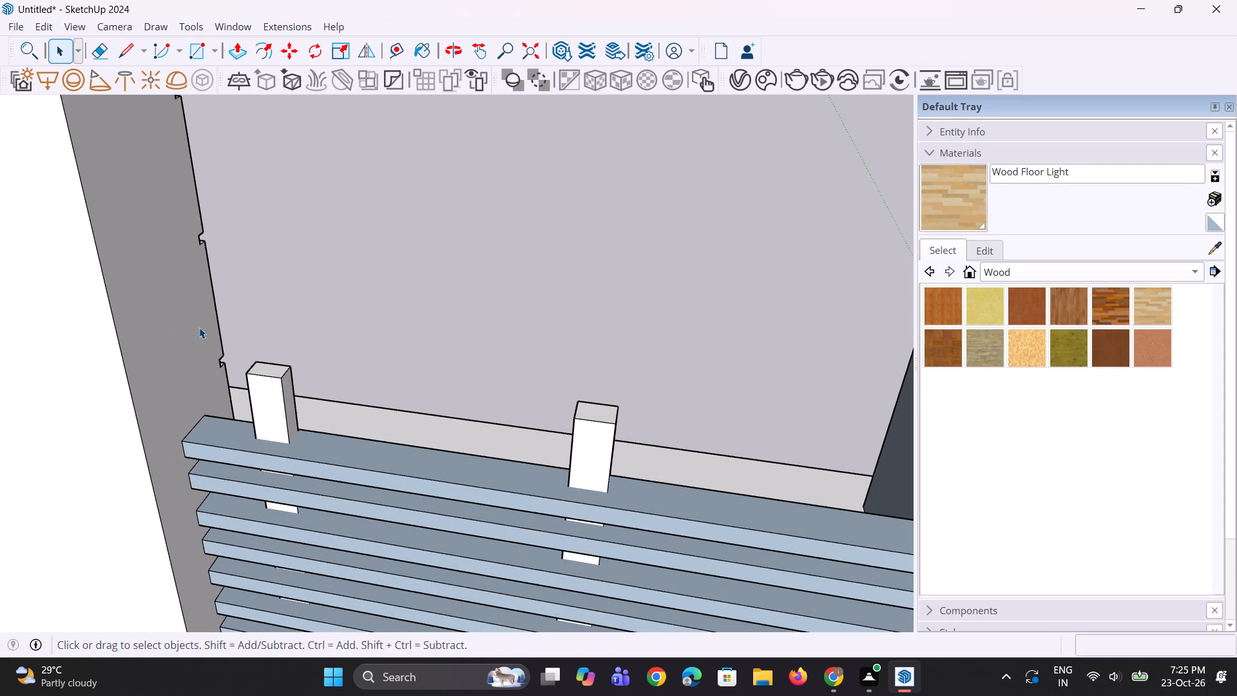
Draw a small rectangle on the inner side face of the parapet opening, above the rails near the first support post.
{"action": "middle_click_drag", "start_coordinate": [199, 327], "coordinate": [113, 324]}
{"action": "key", "text": "r"}
{"action": "left_click_drag", "start_coordinate": [166, 272], "coordinate": [168, 296]}
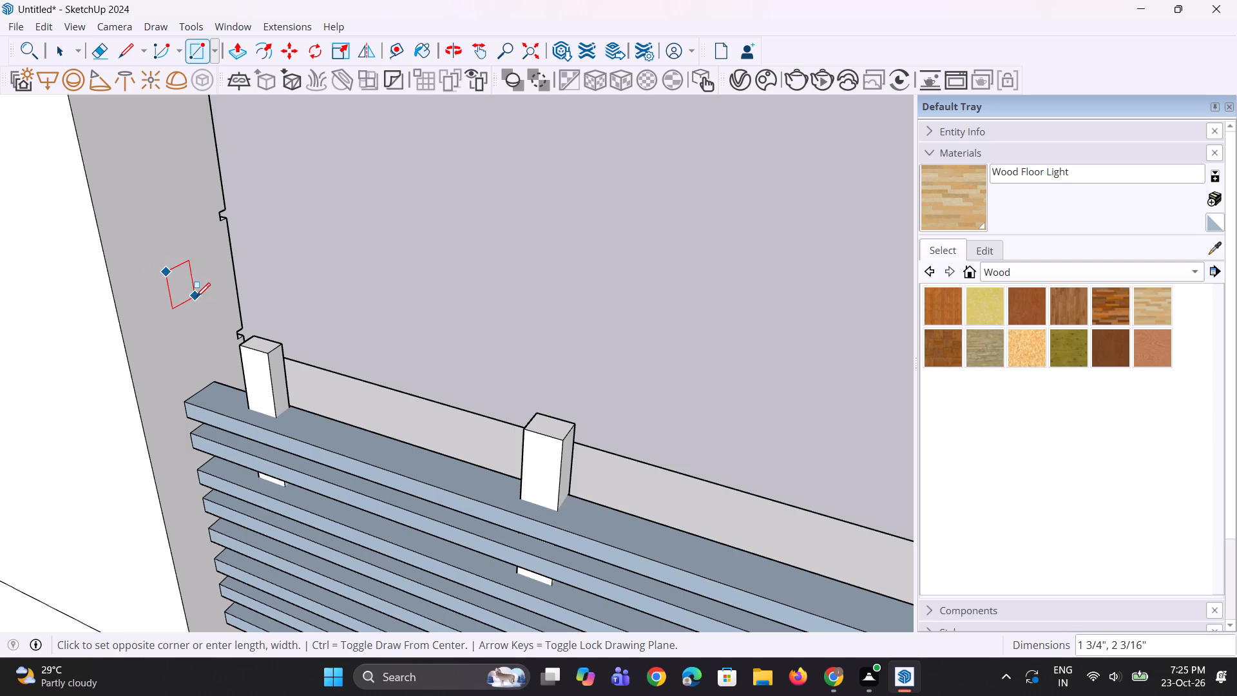
{"action": "left_click", "coordinate": [204, 294]}
{"action": "key", "text": "space"}
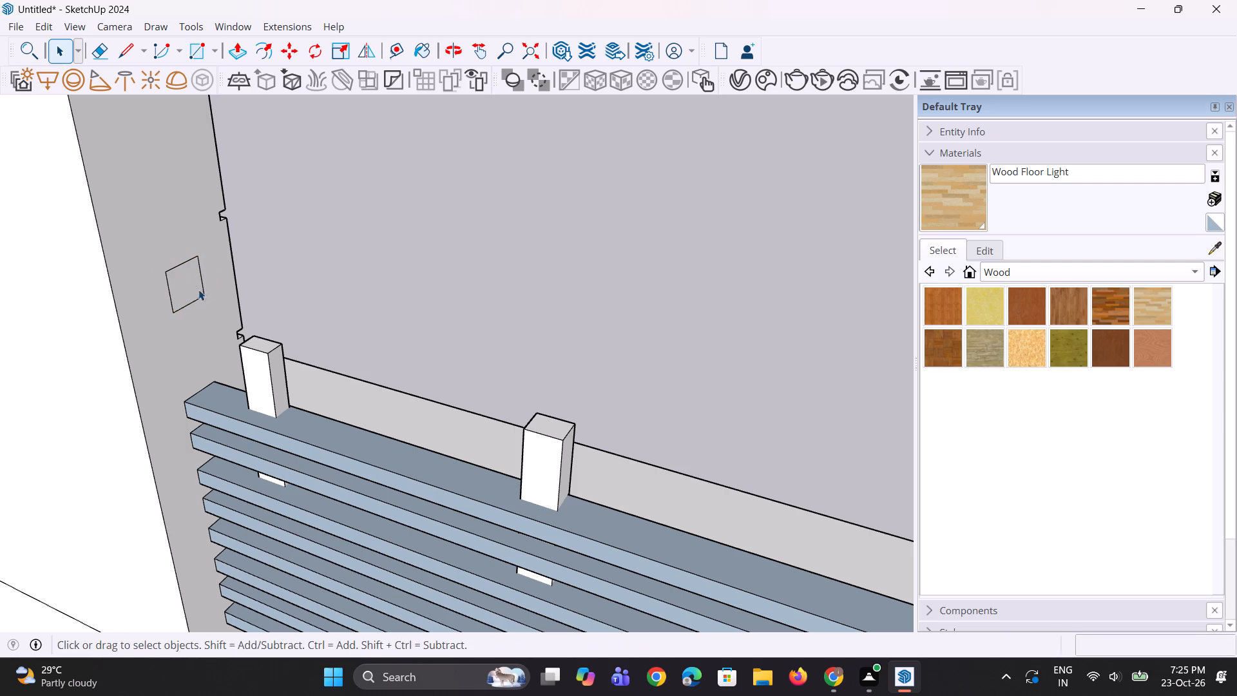
Push/Pull the small rectangle on the parapet opening's side face about 3' 7 1/2" across to the opposite side, forming a top rail.
{"action": "key", "text": "p"}
{"action": "left_click", "coordinate": [187, 284]}
{"action": "scroll", "coordinate": [389, 360], "scroll_direction": "down", "scroll_amount": 8}
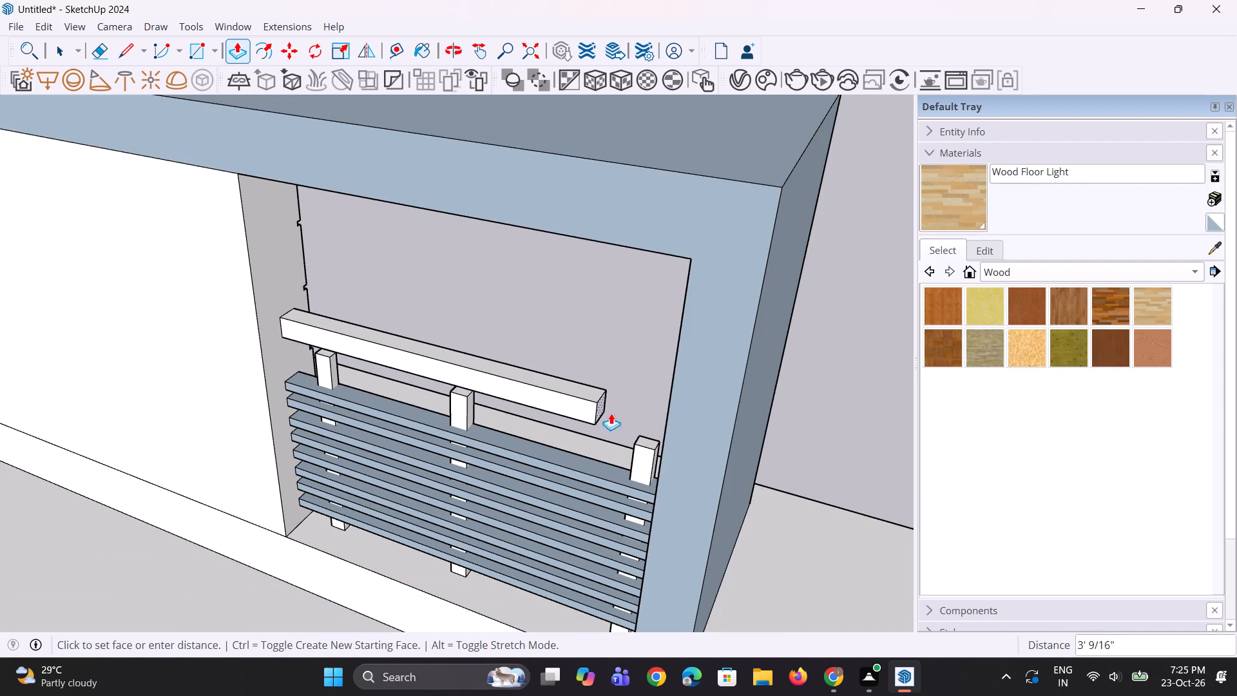
{"action": "left_click", "coordinate": [669, 413]}
Push/Pull the top rail's underside down about 1 7/16" to meet the tops of the support posts.
{"action": "middle_click_drag", "start_coordinate": [529, 444], "coordinate": [635, 338]}
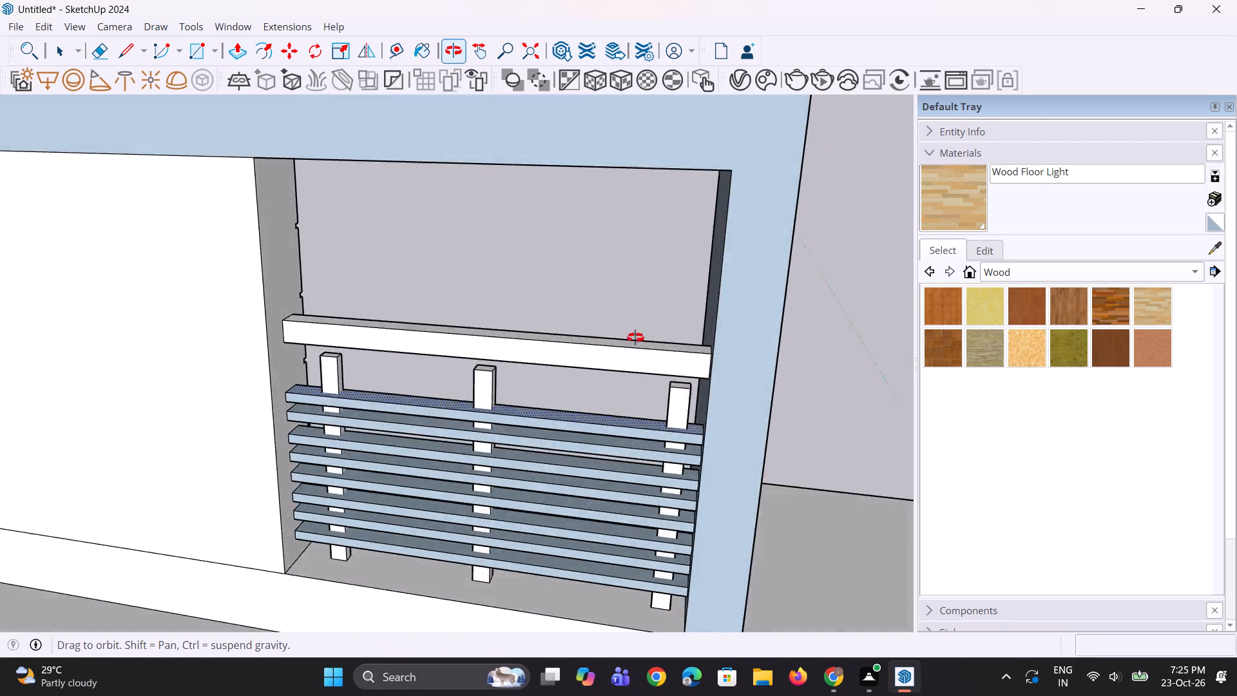
{"action": "middle_click_drag", "start_coordinate": [635, 338], "coordinate": [671, 293]}
{"action": "scroll", "coordinate": [594, 354], "scroll_direction": "up", "scroll_amount": 2}
{"action": "middle_click_drag", "start_coordinate": [594, 354], "coordinate": [592, 280]}
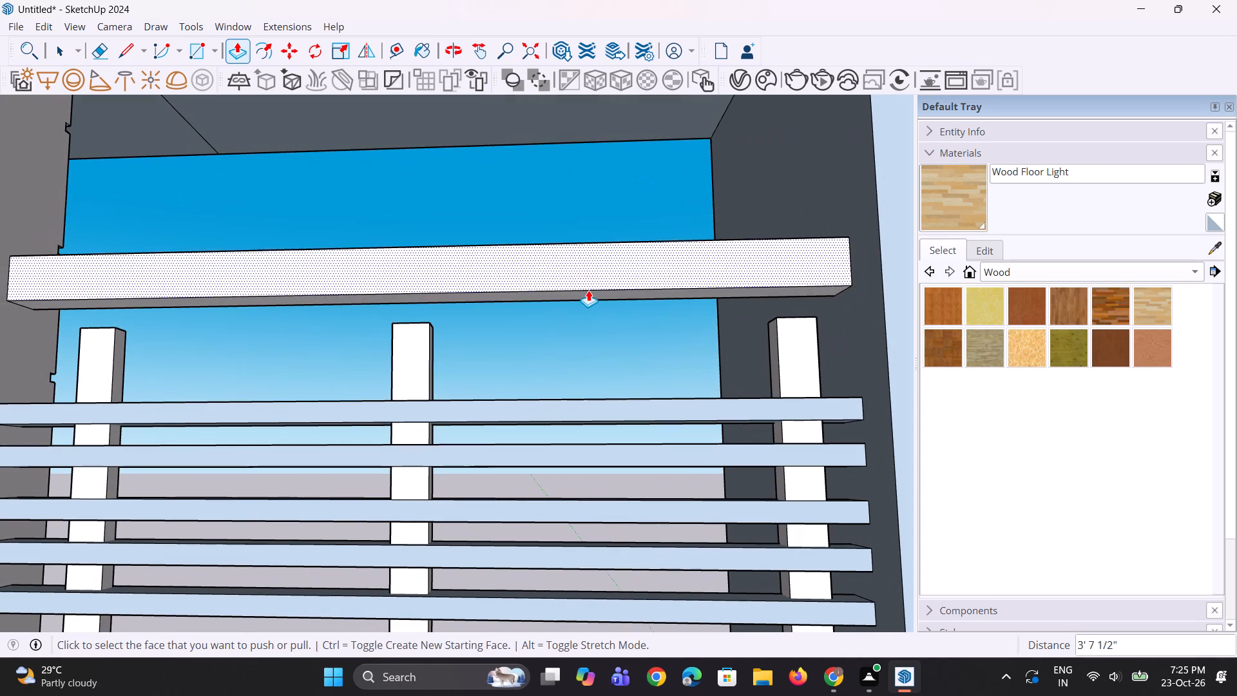
{"action": "left_click", "coordinate": [586, 294]}
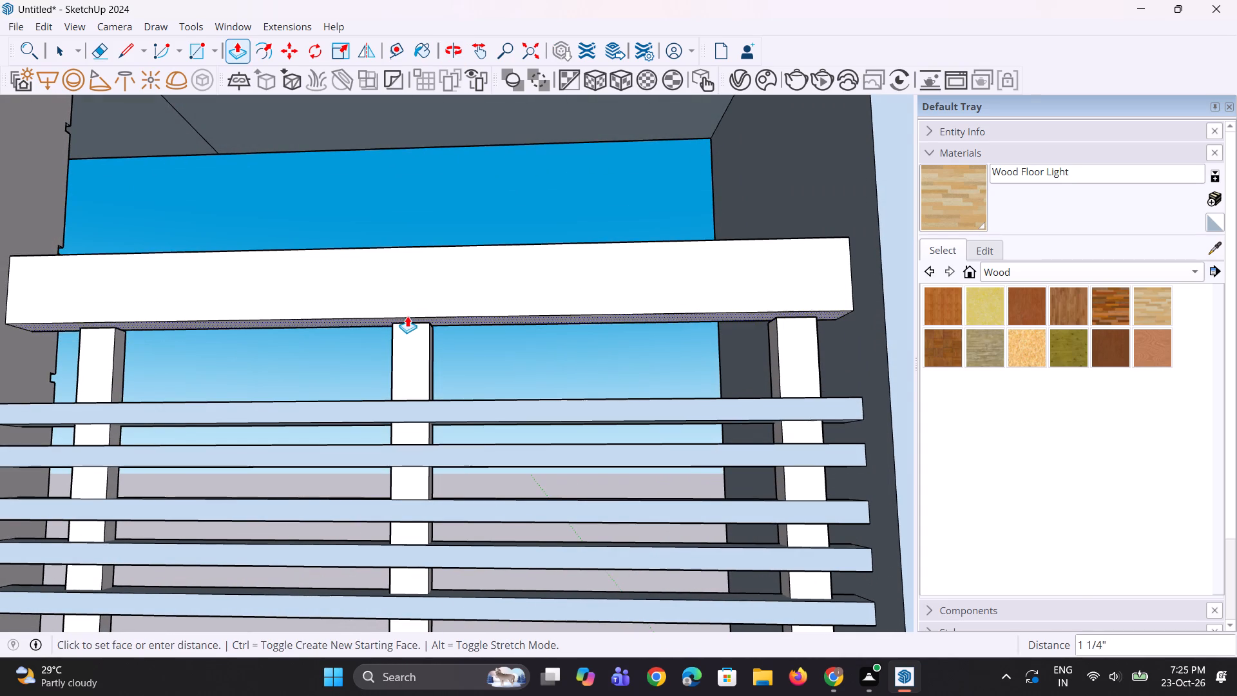
{"action": "left_click", "coordinate": [403, 319]}
Push/Pull the top rail's upper face down about 2 5/8" to make the rail thinner.
{"action": "middle_click_drag", "start_coordinate": [438, 303], "coordinate": [419, 476]}
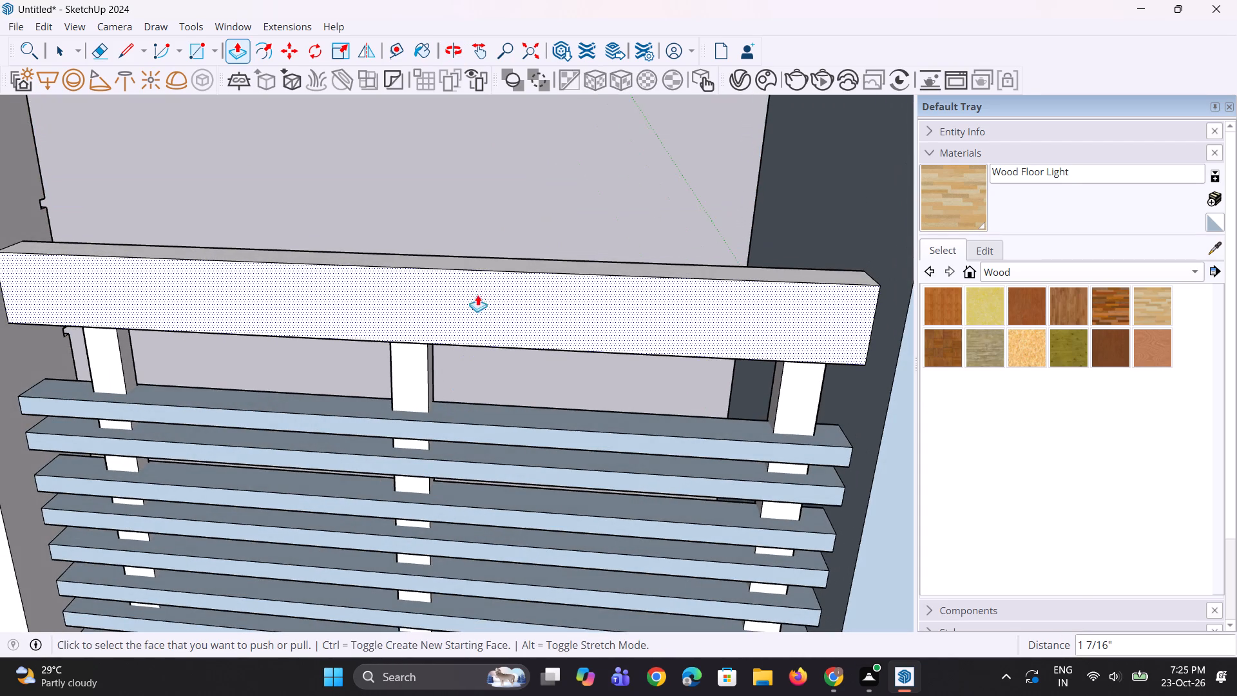
{"action": "left_click", "coordinate": [494, 261]}
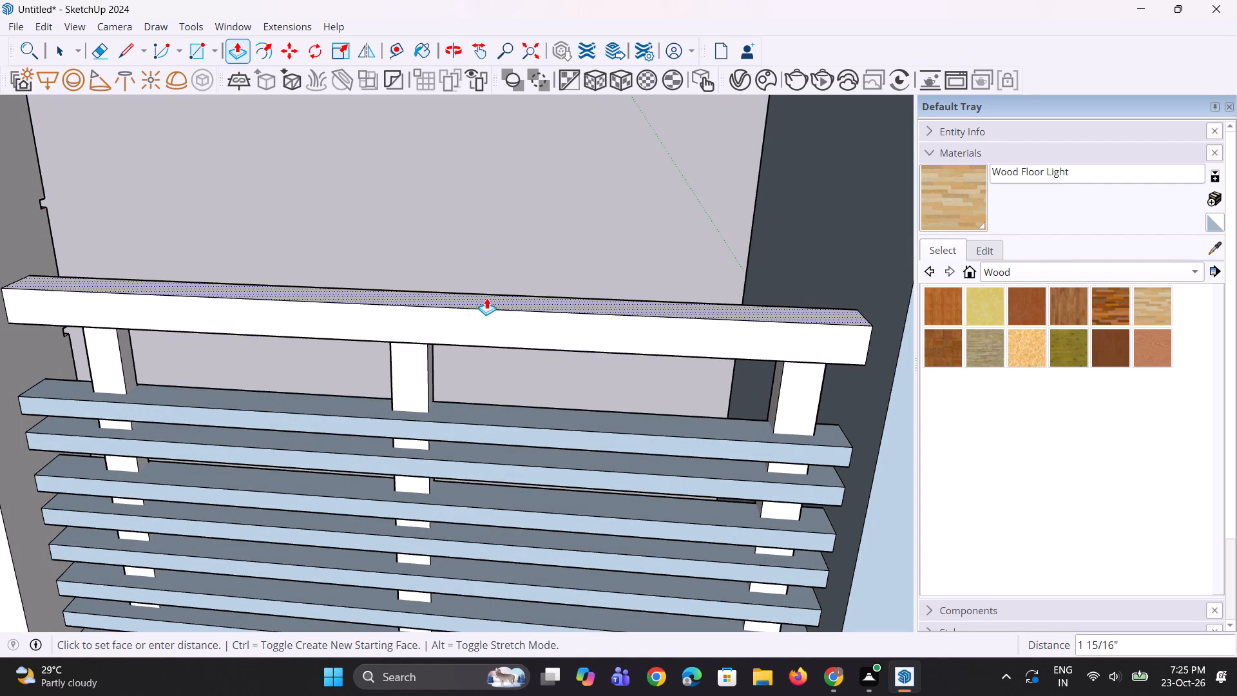
{"action": "left_click", "coordinate": [482, 311]}
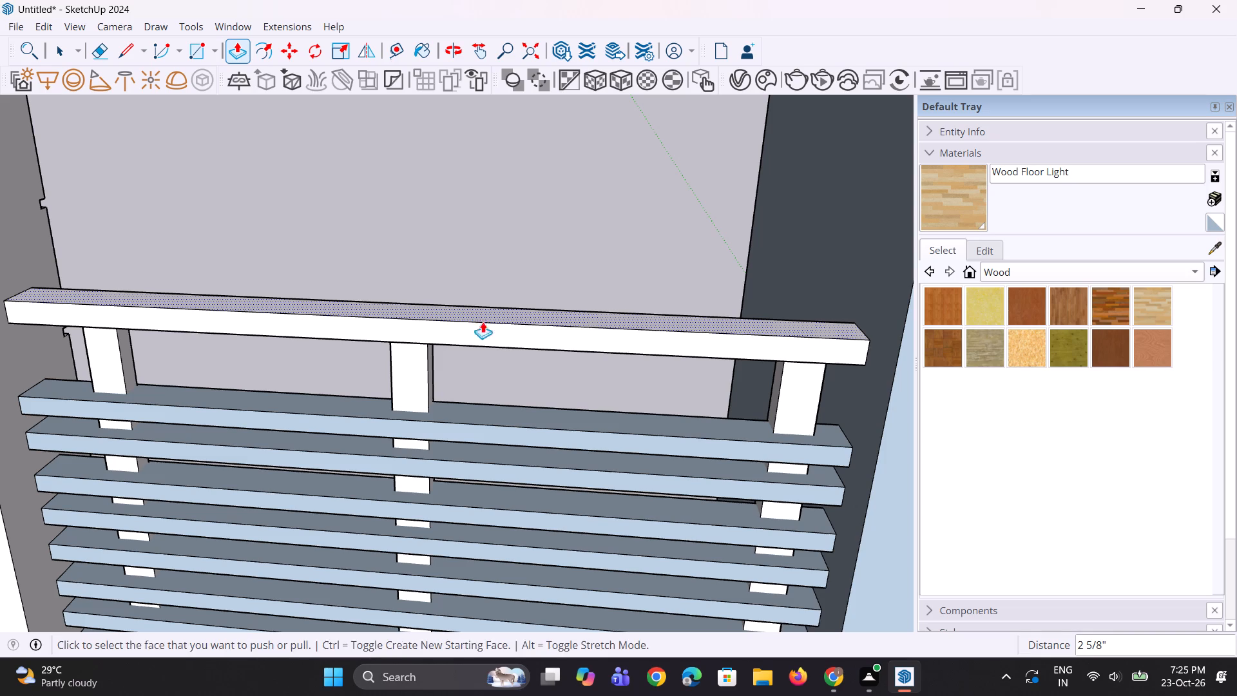
Examine the rooftop frame and its post-supported railing from the outer end wall and the front of the building.
{"action": "middle_click_drag", "start_coordinate": [491, 346], "coordinate": [437, 370]}
{"action": "scroll", "coordinate": [439, 364], "scroll_direction": "down", "scroll_amount": 4}
{"action": "middle_click_drag", "start_coordinate": [433, 374], "coordinate": [65, 391]}
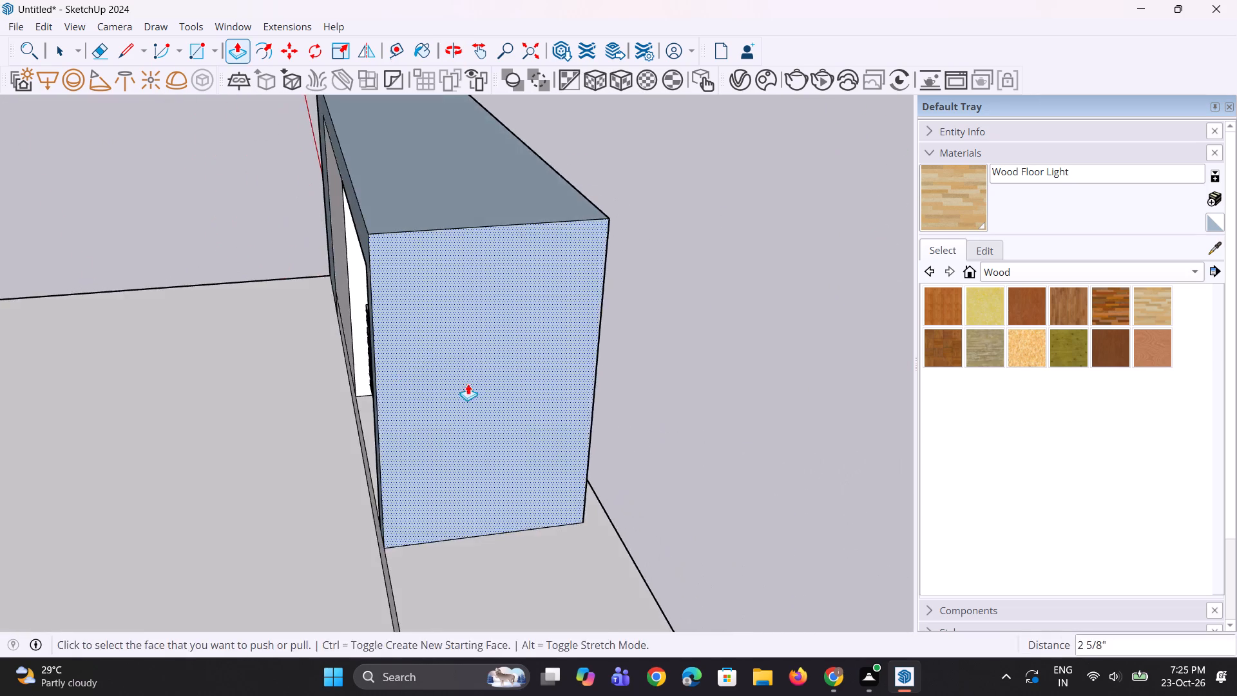
{"action": "middle_click_drag", "start_coordinate": [462, 384], "coordinate": [0, 184]}
{"action": "scroll", "coordinate": [430, 304], "scroll_direction": "down", "scroll_amount": 4}
{"action": "middle_click_drag", "start_coordinate": [431, 313], "coordinate": [269, 419]}
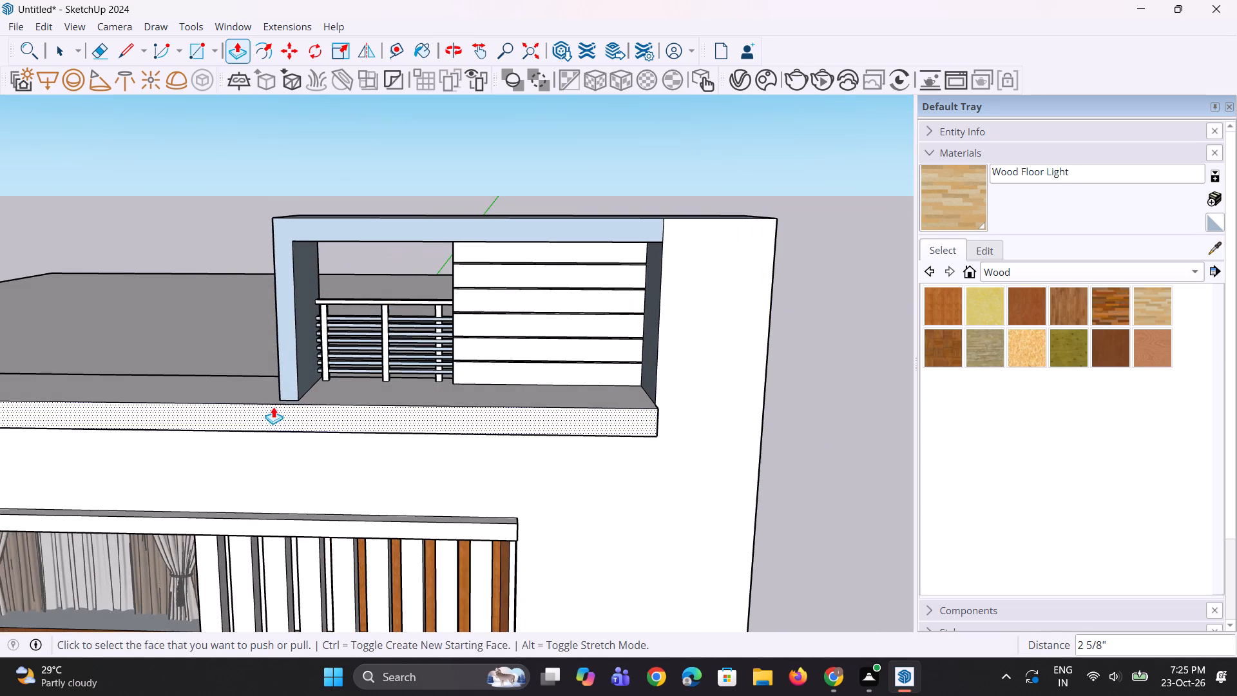
{"action": "scroll", "coordinate": [274, 407], "scroll_direction": "up", "scroll_amount": 1}
{"action": "key", "text": "space"}
{"action": "key", "text": "space"}
{"action": "scroll", "coordinate": [240, 336], "scroll_direction": "down", "scroll_amount": 3}
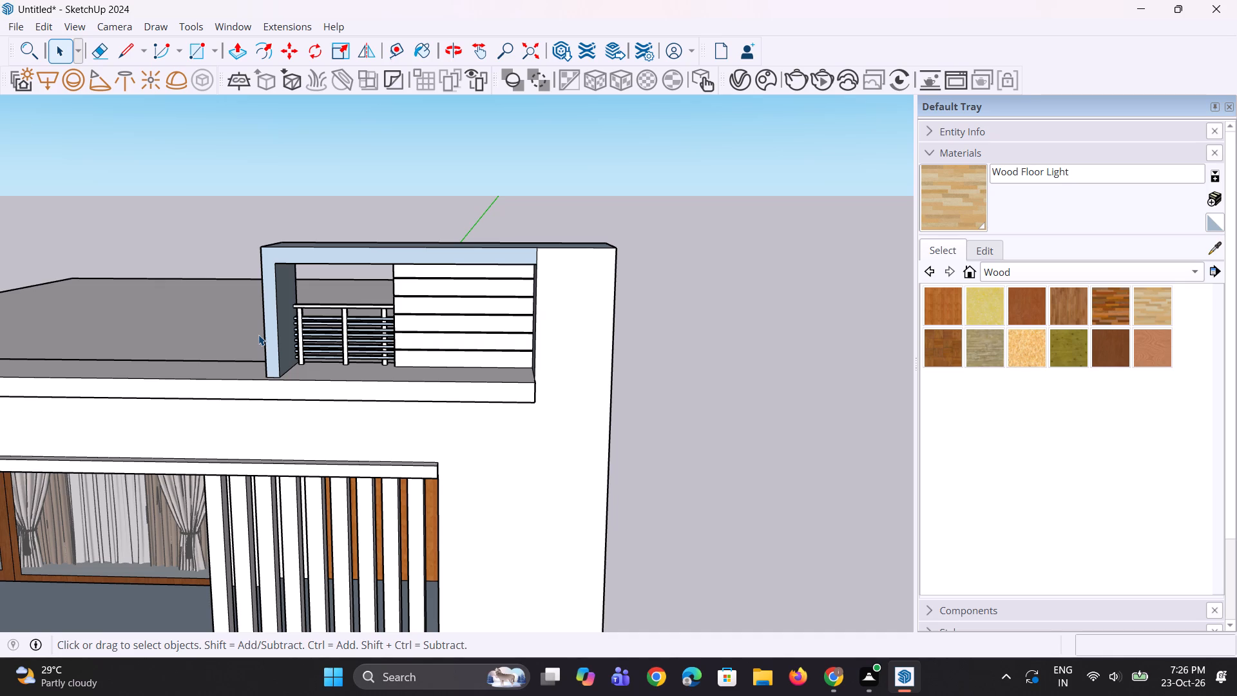
{"action": "scroll", "coordinate": [218, 325], "scroll_direction": "down", "scroll_amount": 4}
{"action": "middle_click_drag", "start_coordinate": [216, 334], "coordinate": [269, 324]}
{"action": "scroll", "coordinate": [268, 324], "scroll_direction": "up", "scroll_amount": 1}
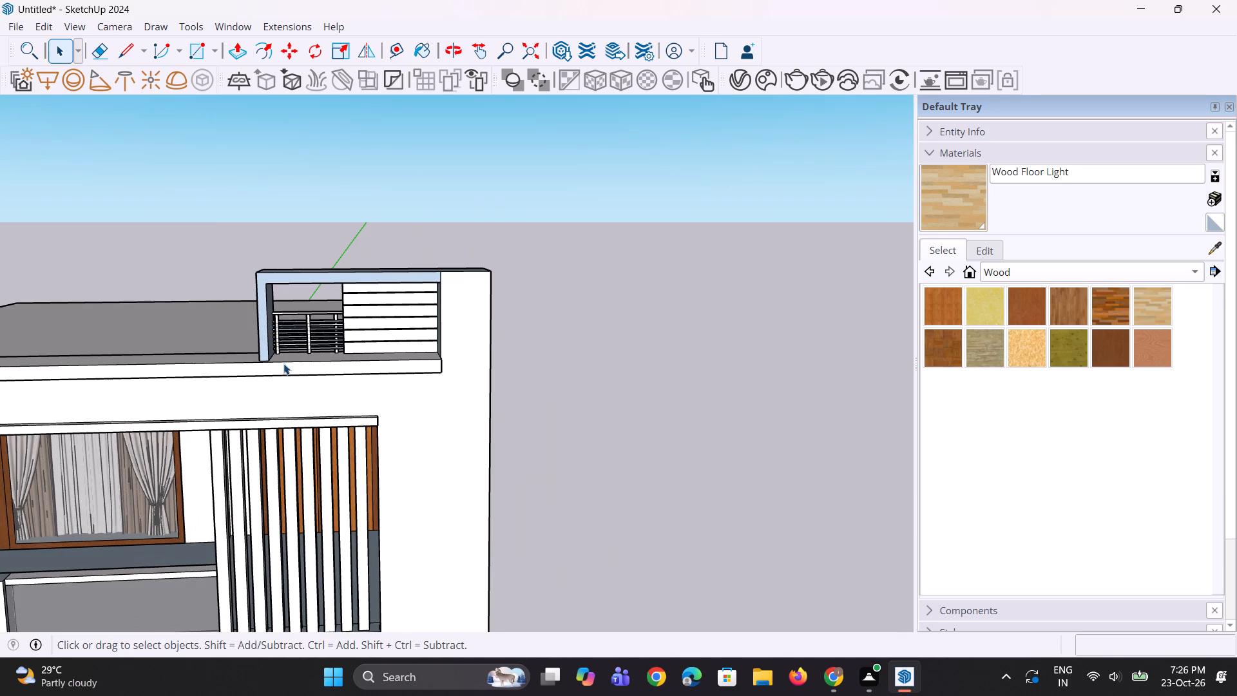
{"action": "scroll", "coordinate": [283, 363], "scroll_direction": "up", "scroll_amount": 1}
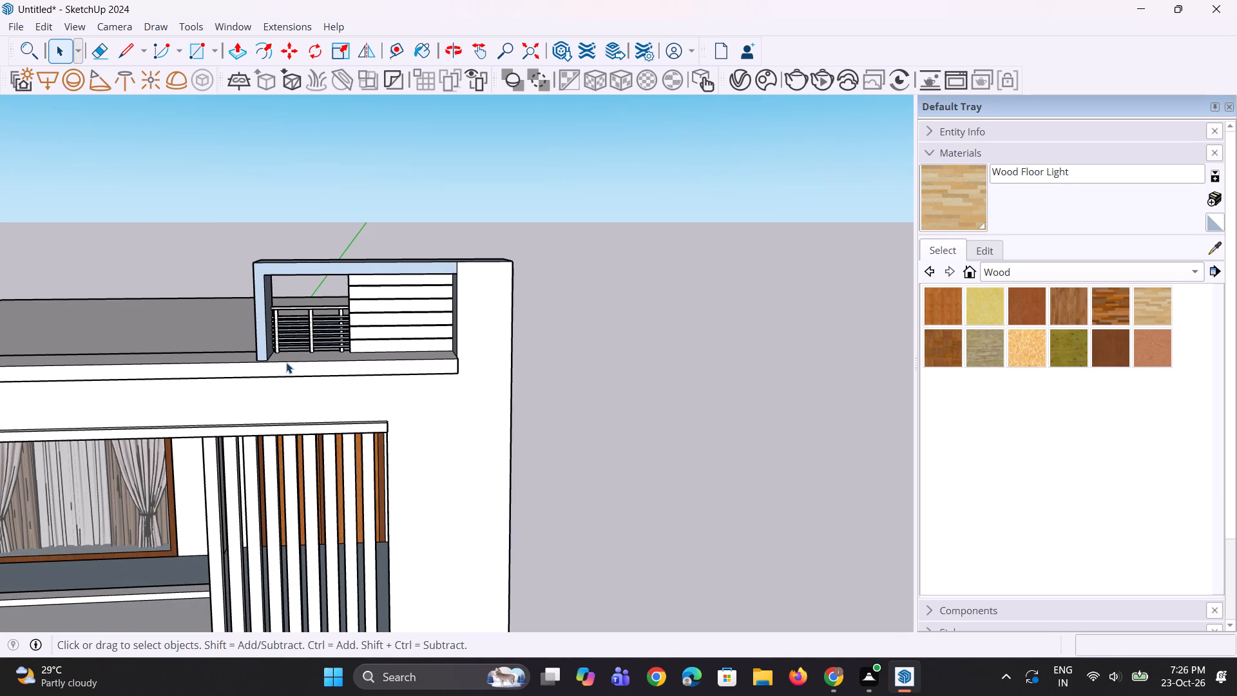
Split the end face of the ledge above the upper balcony with a vertical line at the wall corner and Push/Pull the outer part 3 7/16".
{"action": "middle_click_drag", "start_coordinate": [260, 329], "coordinate": [358, 302]}
{"action": "scroll", "coordinate": [369, 307], "scroll_direction": "down", "scroll_amount": 10}
{"action": "middle_click_drag", "start_coordinate": [209, 427], "coordinate": [306, 422]}
{"action": "scroll", "coordinate": [208, 362], "scroll_direction": "up", "scroll_amount": 4}
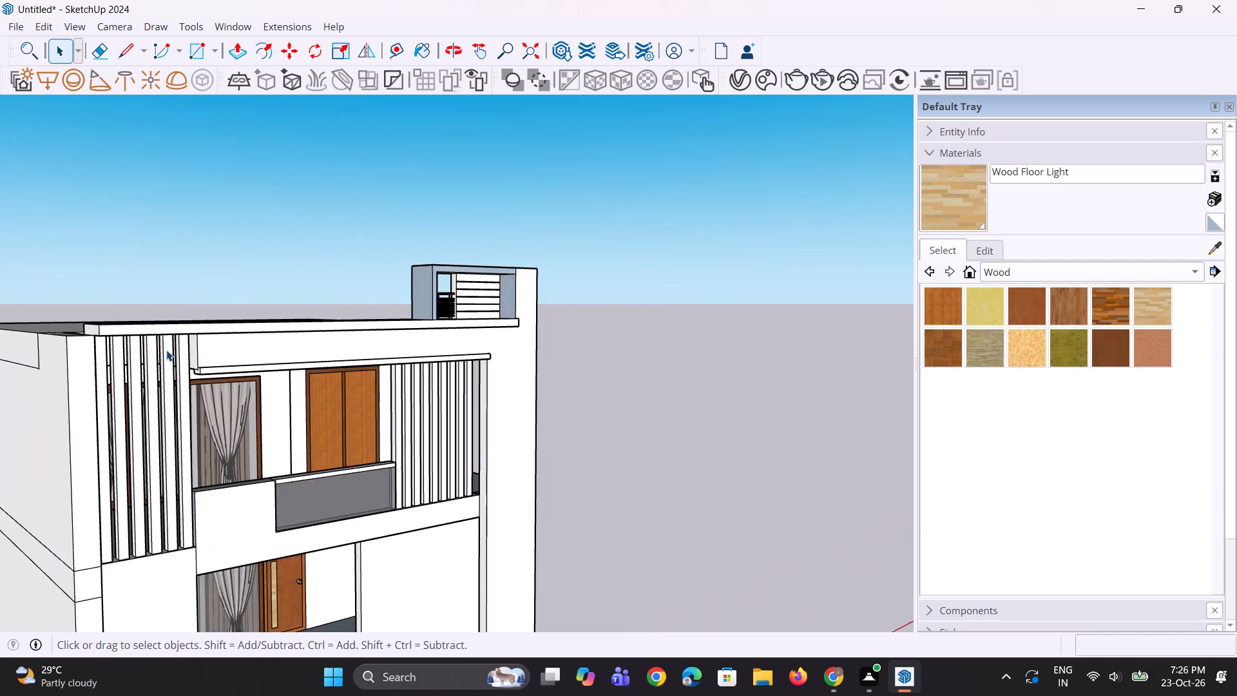
{"action": "scroll", "coordinate": [166, 350], "scroll_direction": "up", "scroll_amount": 14}
{"action": "middle_click_drag", "start_coordinate": [191, 358], "coordinate": [343, 429]}
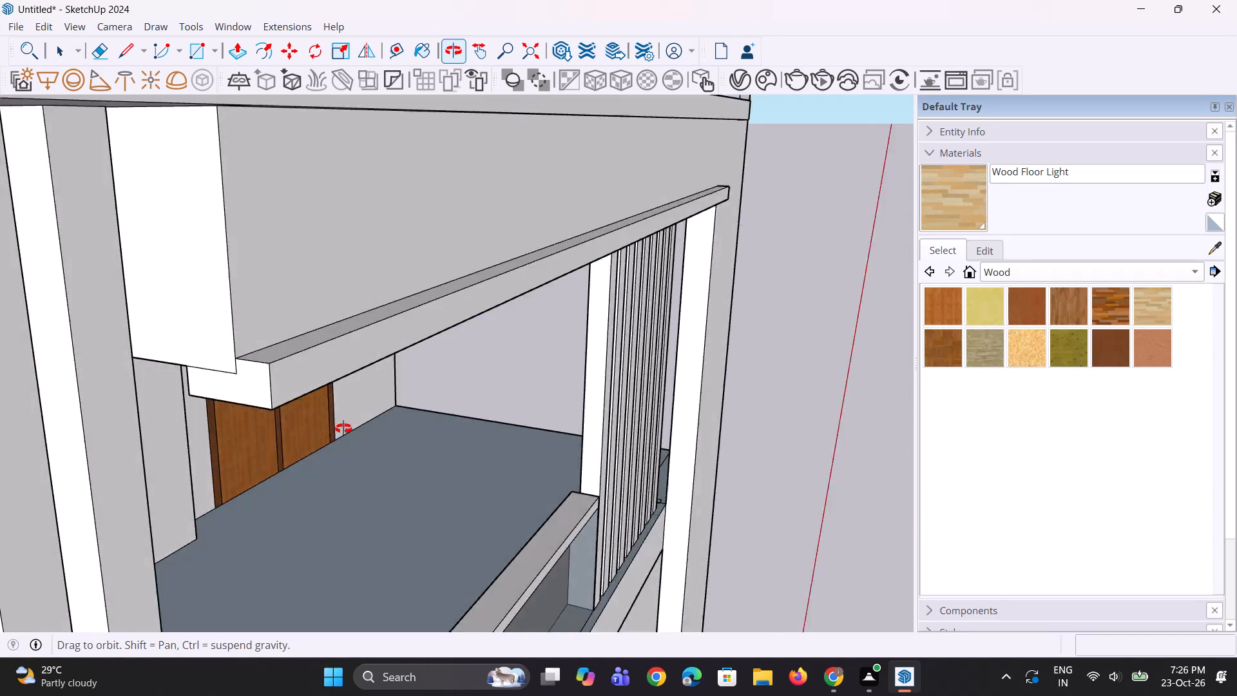
{"action": "middle_click_drag", "start_coordinate": [343, 429], "coordinate": [411, 353]}
{"action": "scroll", "coordinate": [300, 353], "scroll_direction": "up", "scroll_amount": 2}
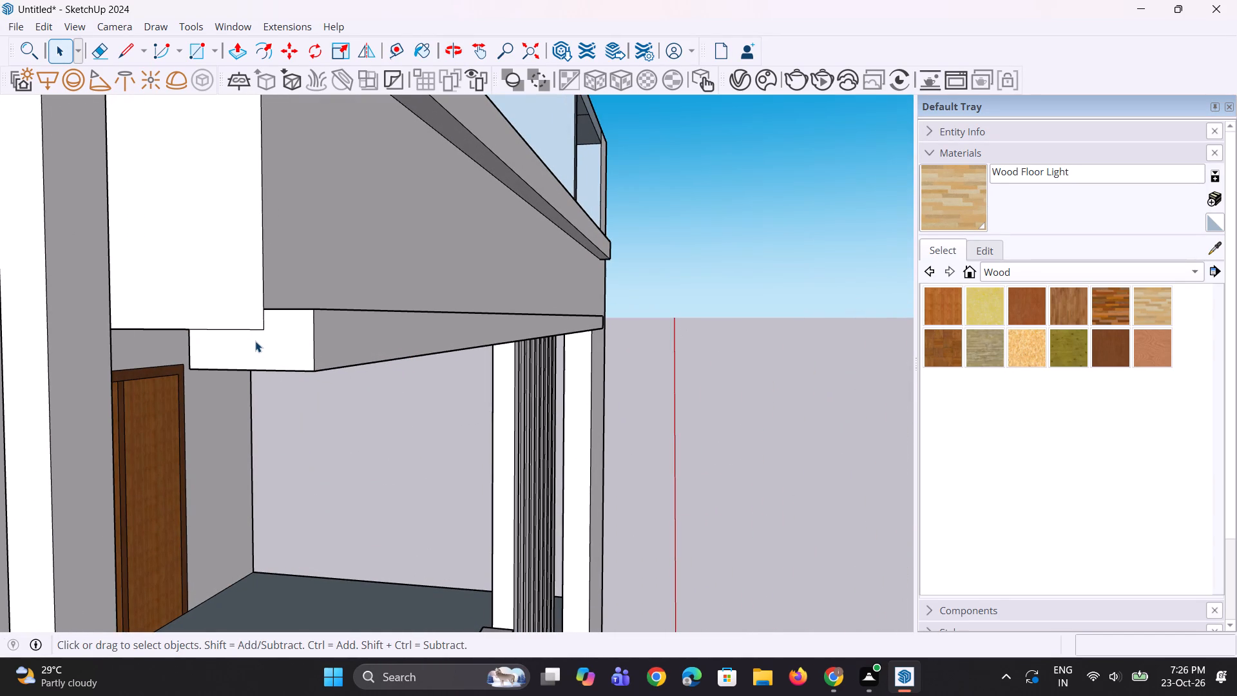
{"action": "key", "text": "l"}
{"action": "left_click", "coordinate": [262, 331]}
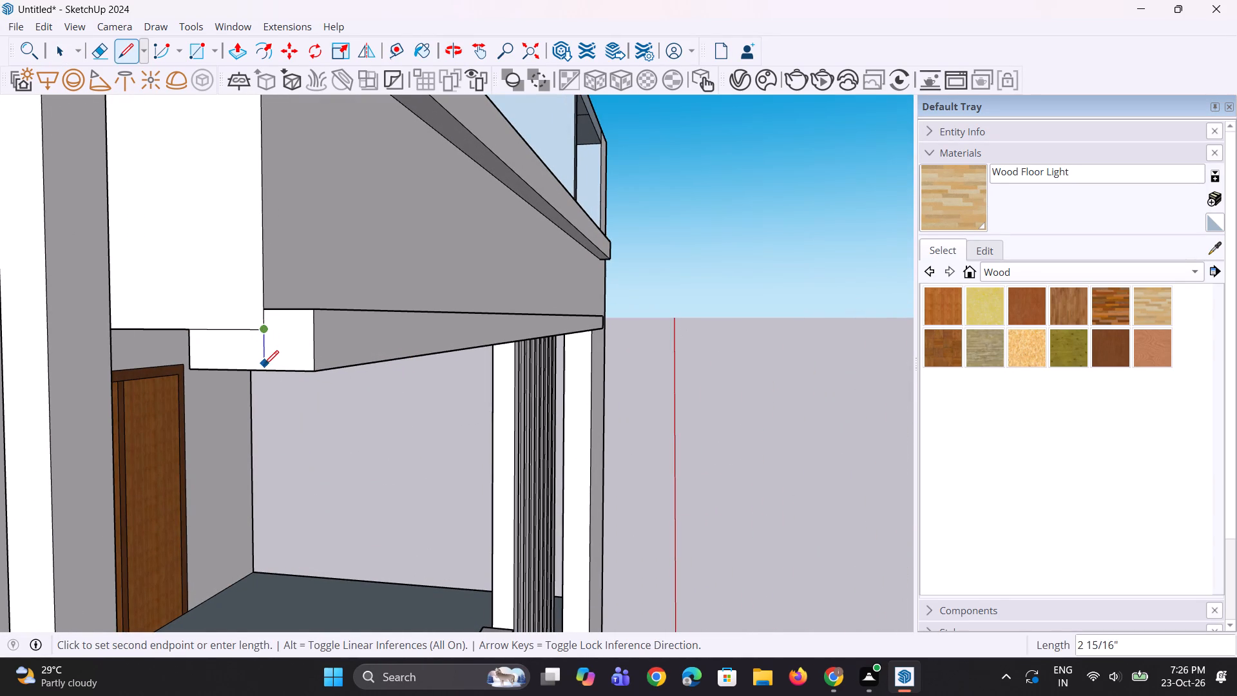
{"action": "left_click", "coordinate": [264, 369]}
{"action": "key", "text": "p"}
{"action": "left_click", "coordinate": [283, 354]}
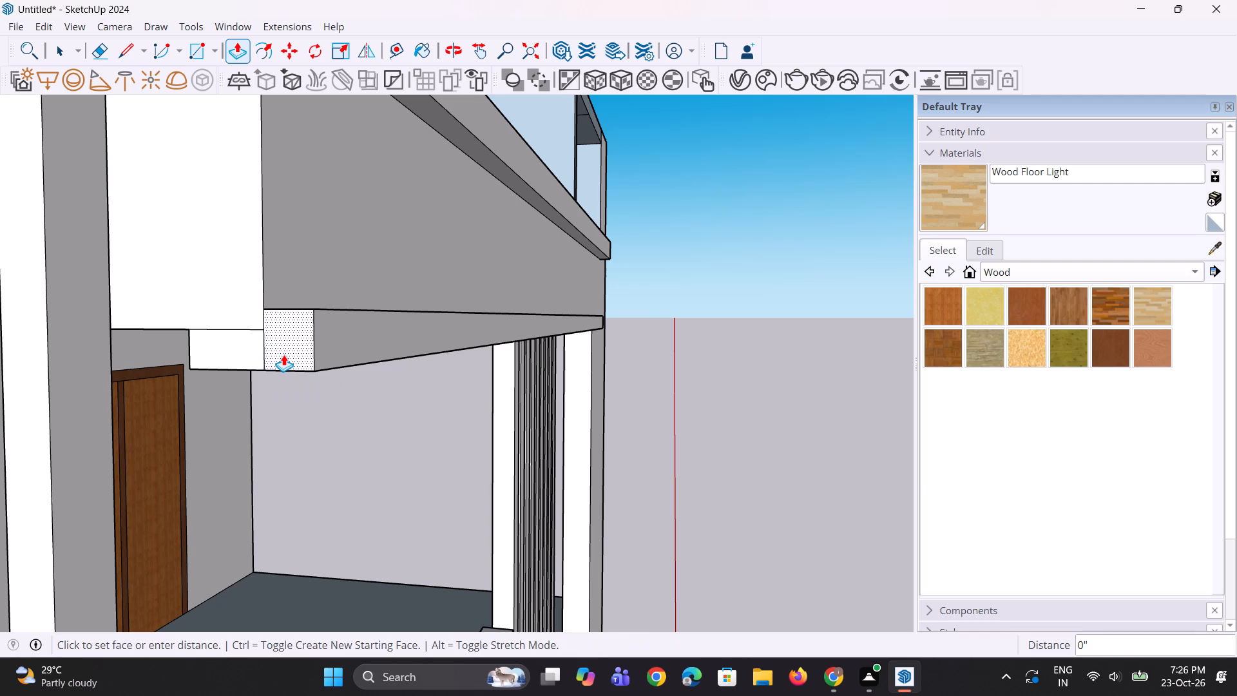
{"action": "left_click", "coordinate": [267, 365]}
Erase the leftover short edge on the inner side face of the extended ledge end.
{"action": "middle_click_drag", "start_coordinate": [298, 392], "coordinate": [449, 392]}
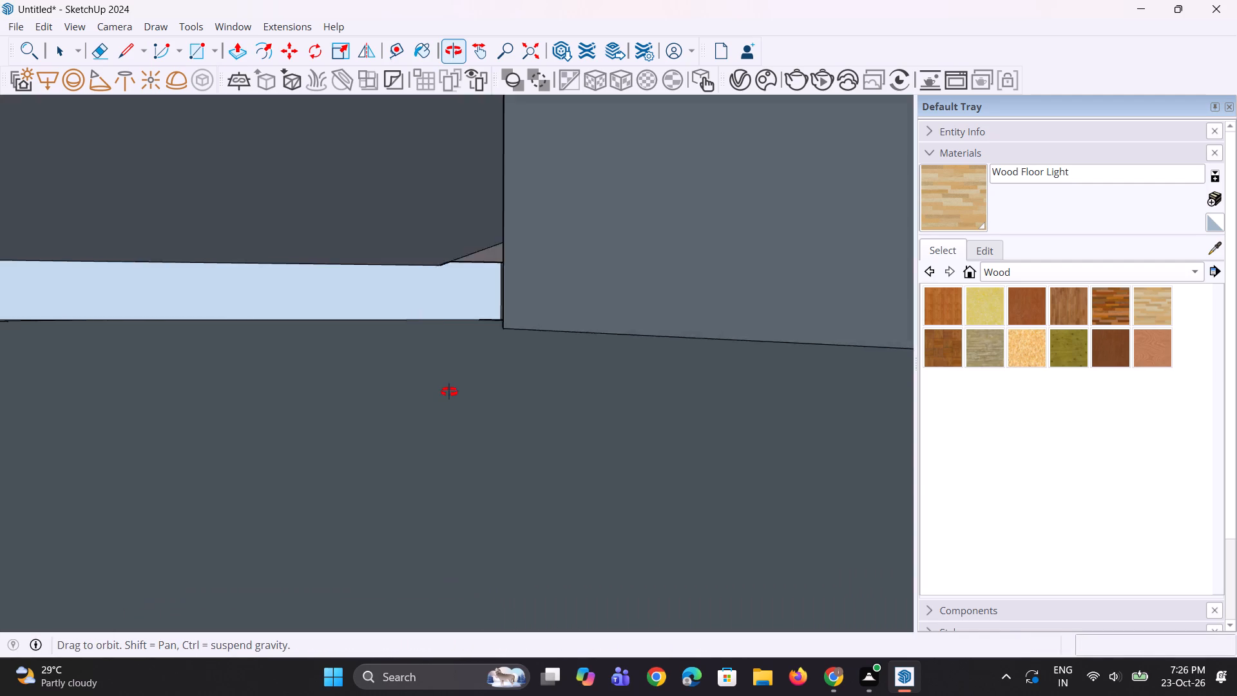
{"action": "middle_click_drag", "start_coordinate": [449, 392], "coordinate": [325, 401]}
{"action": "scroll", "coordinate": [340, 356], "scroll_direction": "up", "scroll_amount": 3}
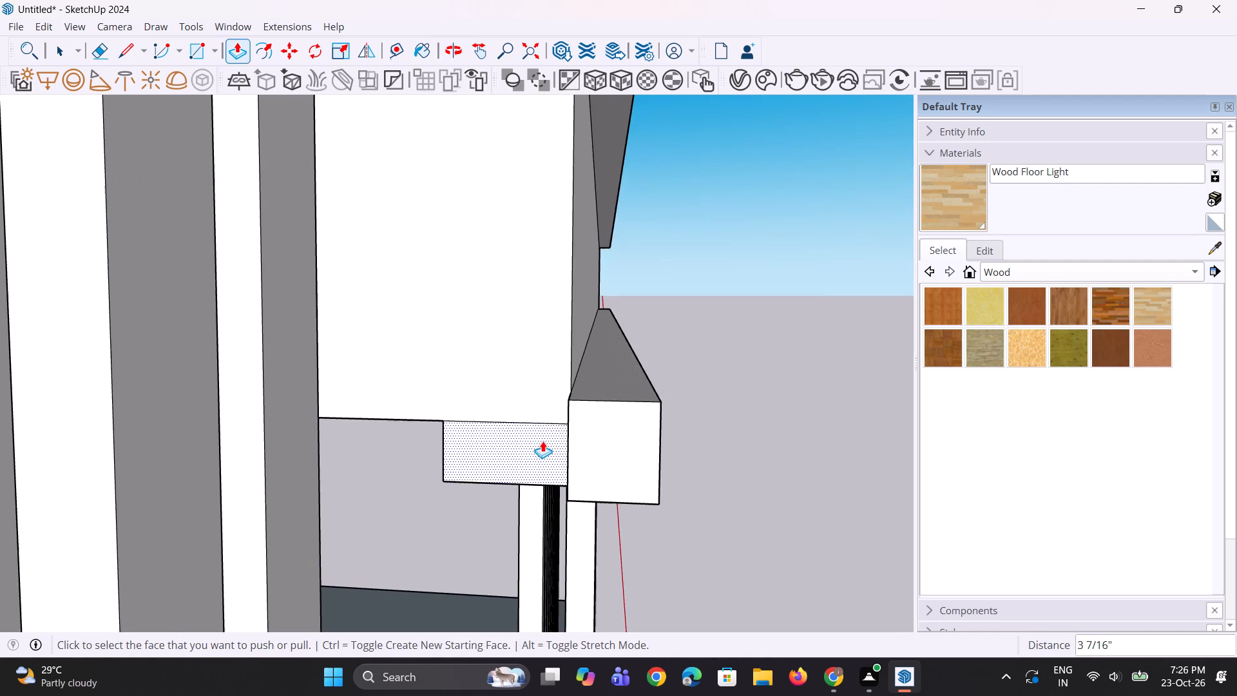
{"action": "scroll", "coordinate": [542, 441], "scroll_direction": "up", "scroll_amount": 2}
{"action": "middle_click_drag", "start_coordinate": [558, 445], "coordinate": [660, 429]}
{"action": "scroll", "coordinate": [558, 445], "scroll_direction": "up", "scroll_amount": 1}
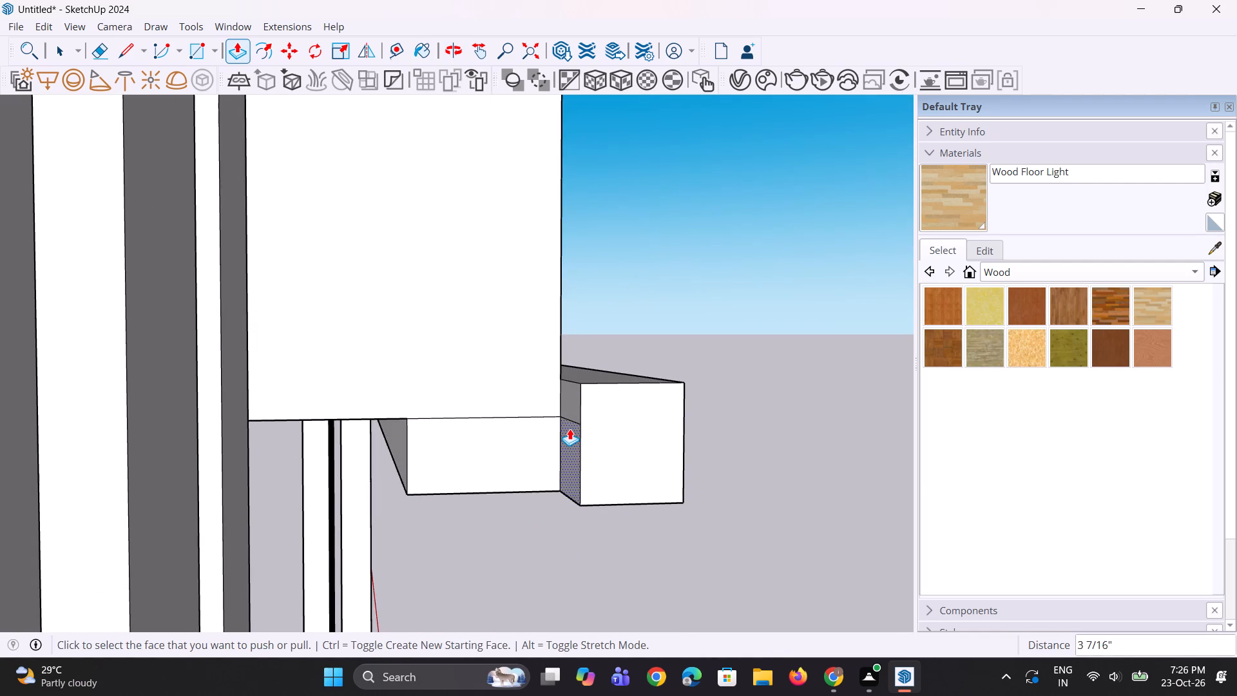
{"action": "key", "text": "e"}
{"action": "left_click", "coordinate": [570, 424]}
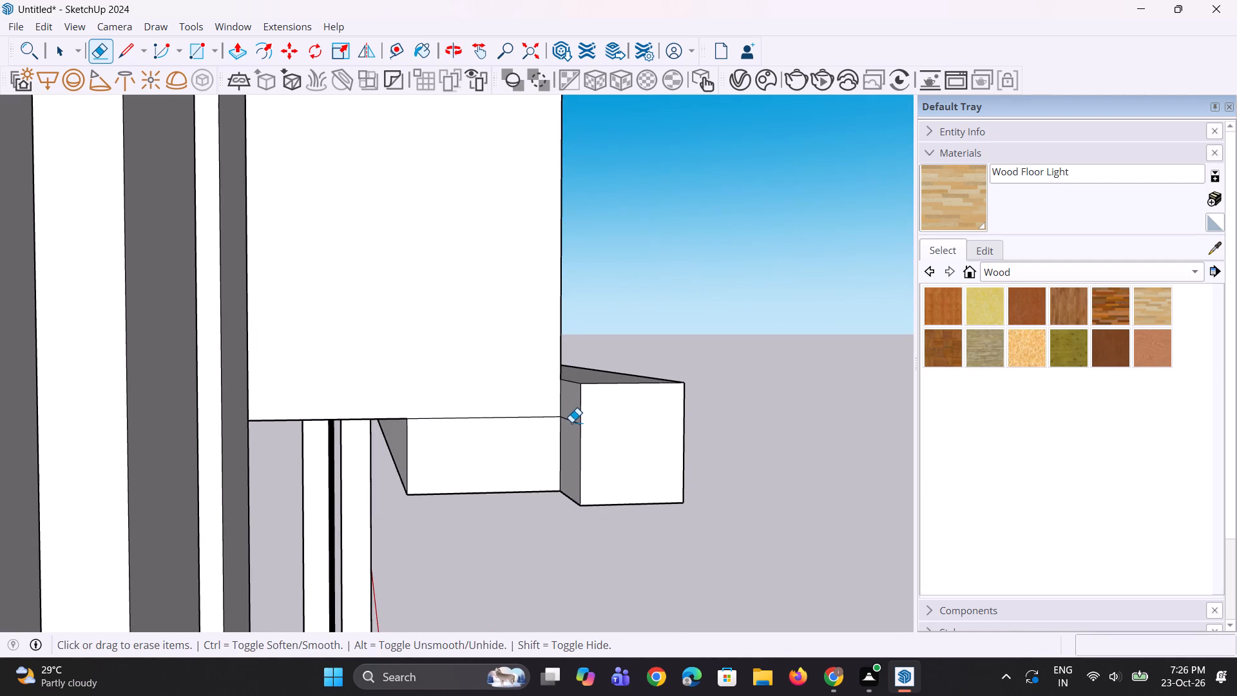
{"action": "left_click", "coordinate": [571, 422]}
Push/Pull the inner side face of the extended ledge end 7 3/16" around the wall corner.
{"action": "key", "text": "p"}
{"action": "left_click", "coordinate": [564, 436]}
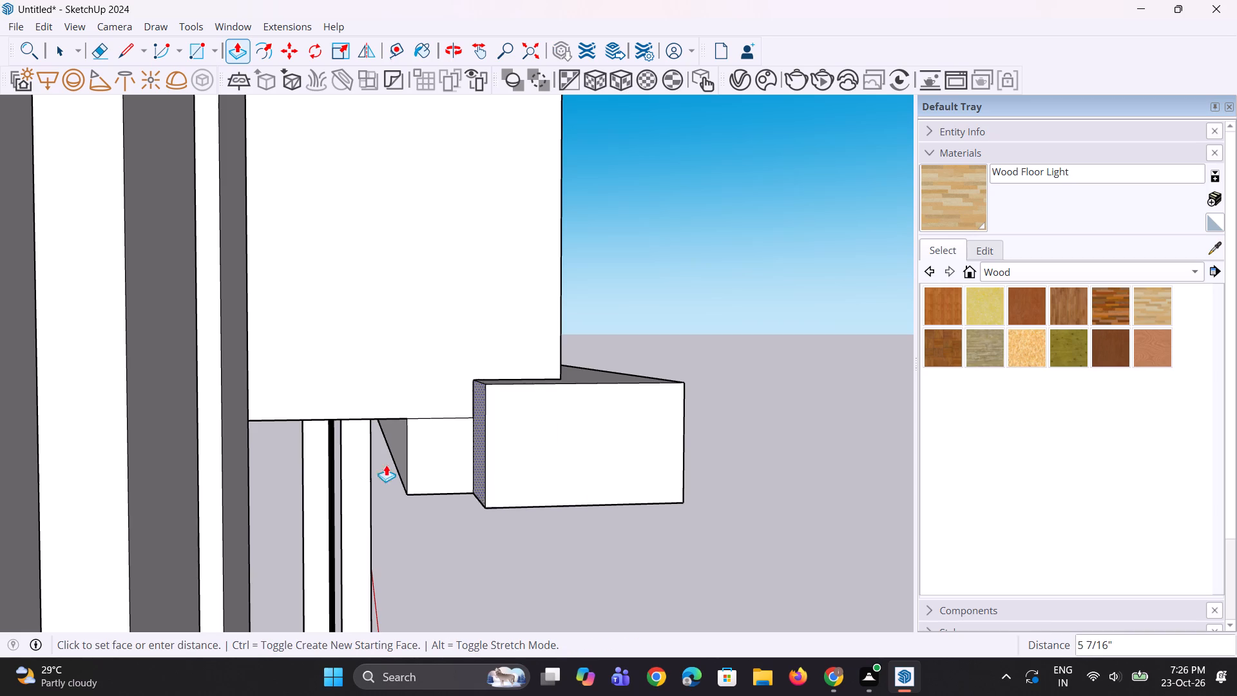
{"action": "left_click", "coordinate": [272, 479]}
Push/Pull the ledge return's end face about 6 15/16" further back along the wall to its far edge.
{"action": "scroll", "coordinate": [388, 445], "scroll_direction": "up", "scroll_amount": 1}
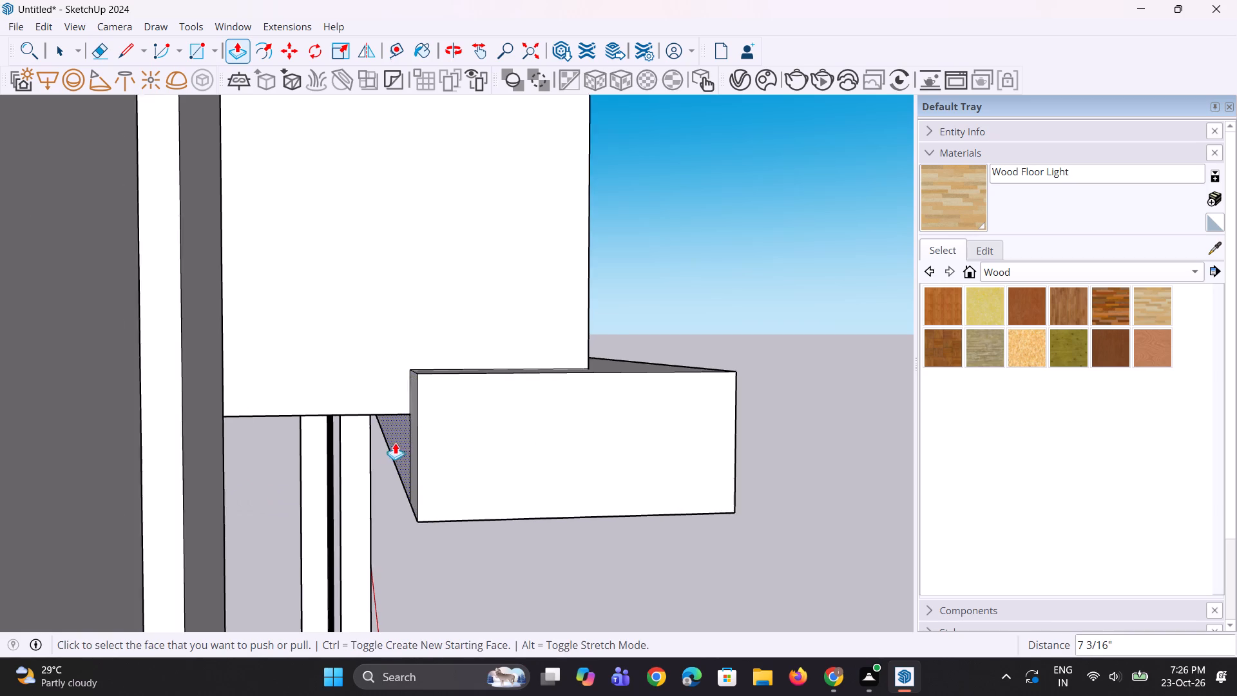
{"action": "scroll", "coordinate": [395, 443], "scroll_direction": "up", "scroll_amount": 1}
{"action": "left_click", "coordinate": [412, 445]}
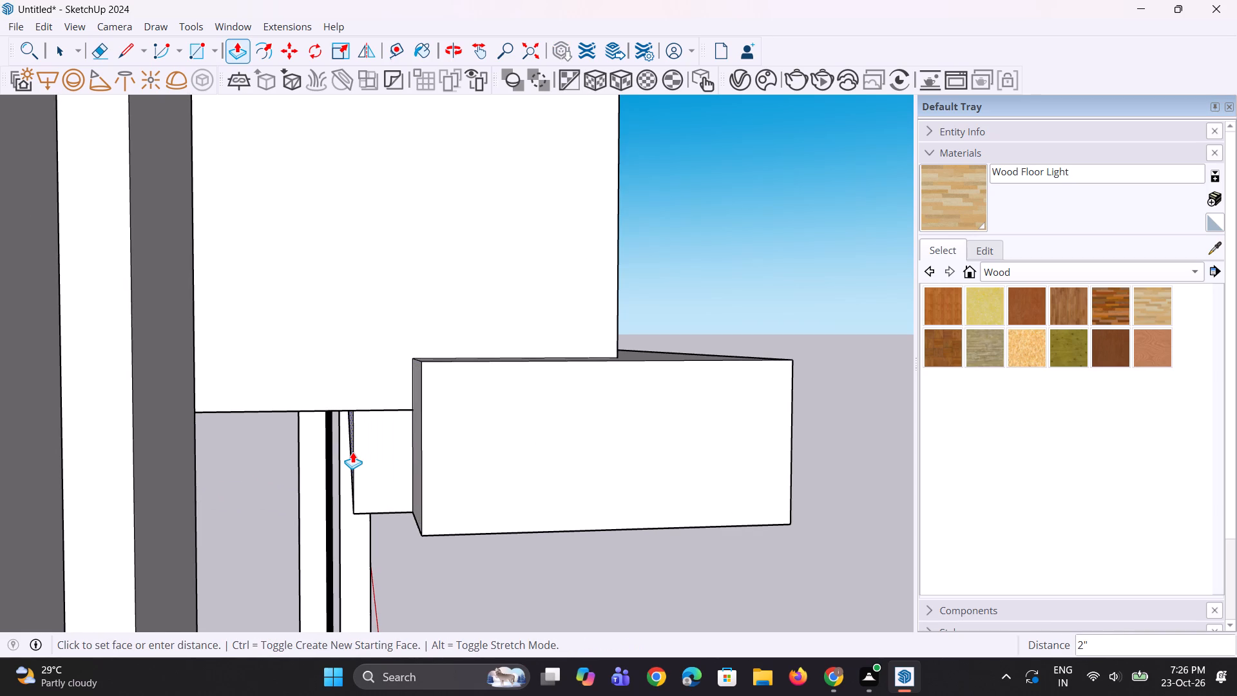
{"action": "key", "text": "Escape"}
{"action": "scroll", "coordinate": [385, 451], "scroll_direction": "up", "scroll_amount": 1}
{"action": "scroll", "coordinate": [412, 451], "scroll_direction": "down", "scroll_amount": 1}
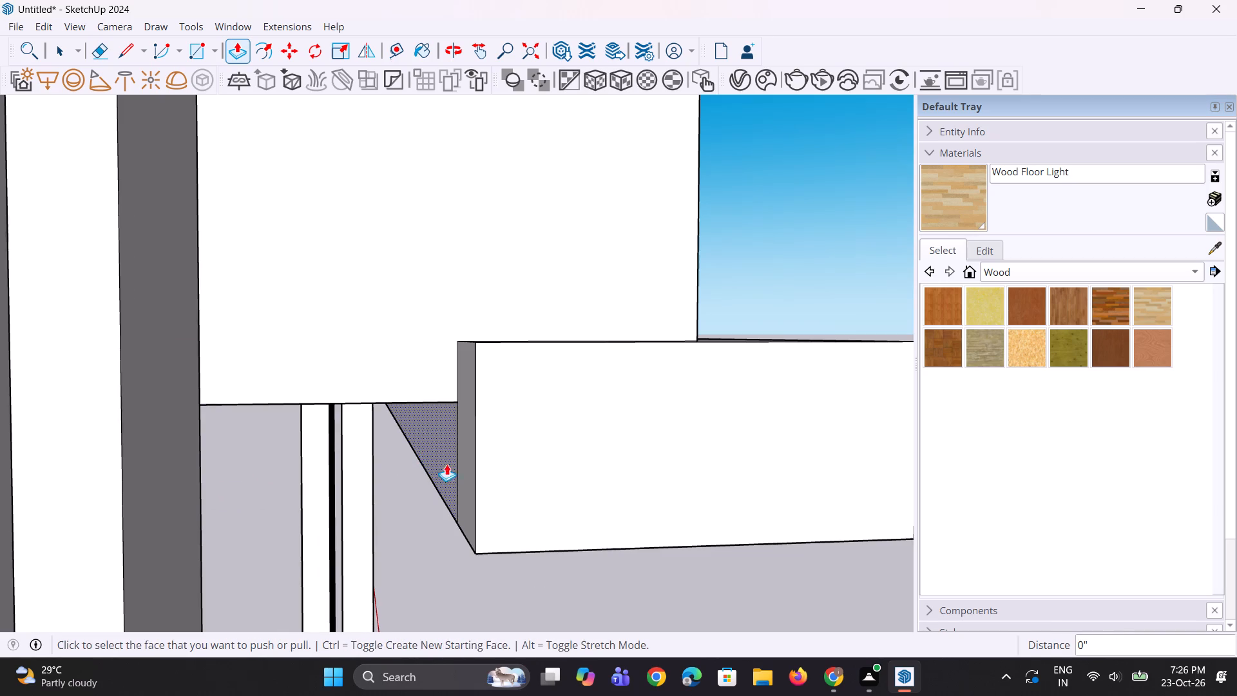
{"action": "left_click", "coordinate": [471, 475]}
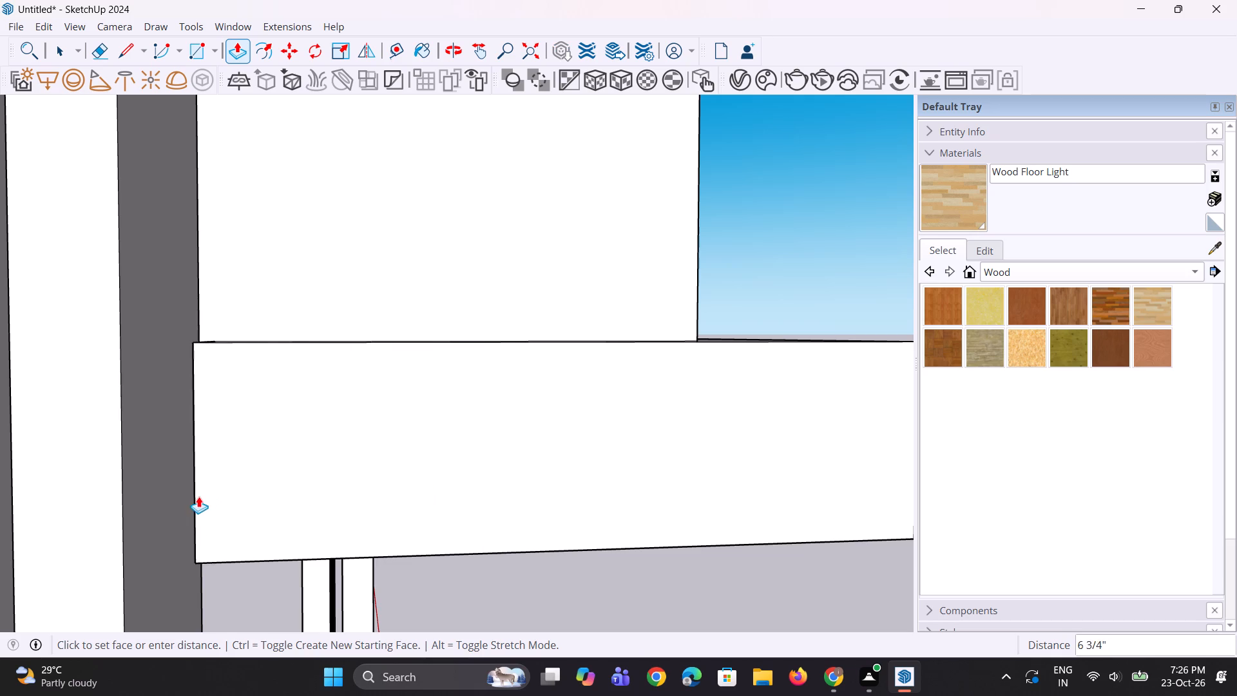
{"action": "left_click", "coordinate": [200, 295]}
Examine the wrapped ledge above the upper balcony and the overall front elevation from several angles.
{"action": "middle_click_drag", "start_coordinate": [215, 382], "coordinate": [80, 389]}
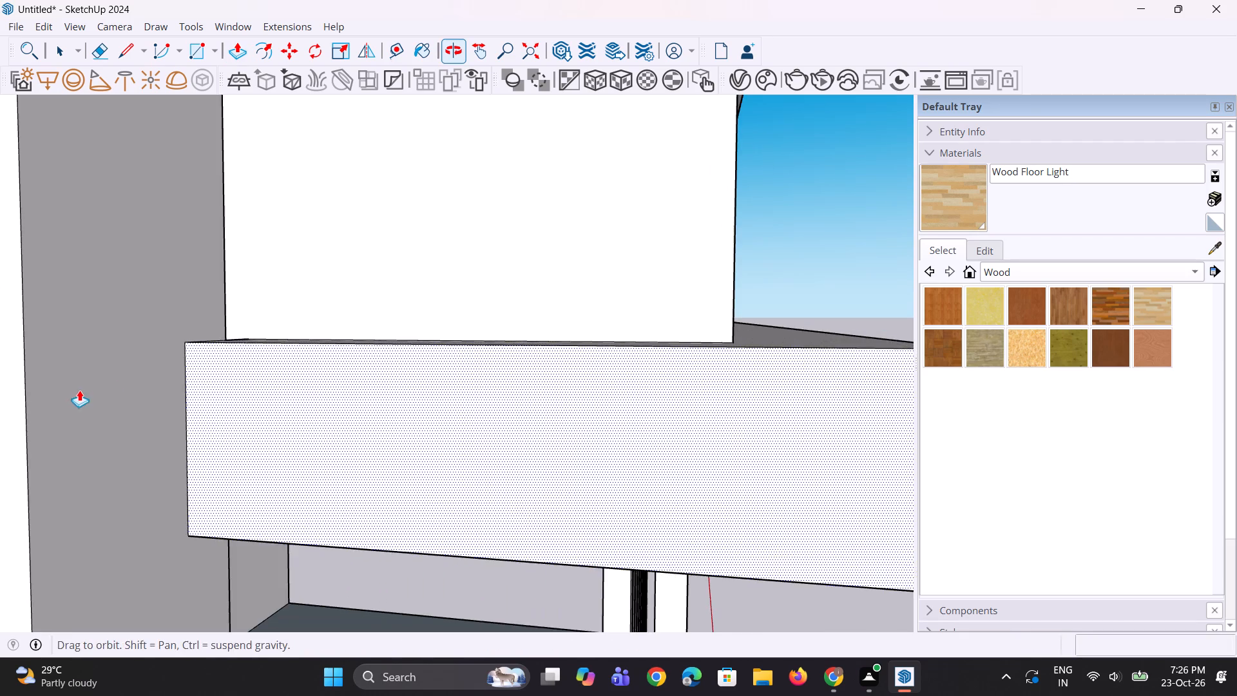
{"action": "scroll", "coordinate": [111, 379], "scroll_direction": "down", "scroll_amount": 11}
{"action": "middle_click_drag", "start_coordinate": [274, 402], "coordinate": [97, 420]}
{"action": "scroll", "coordinate": [104, 400], "scroll_direction": "down", "scroll_amount": 11}
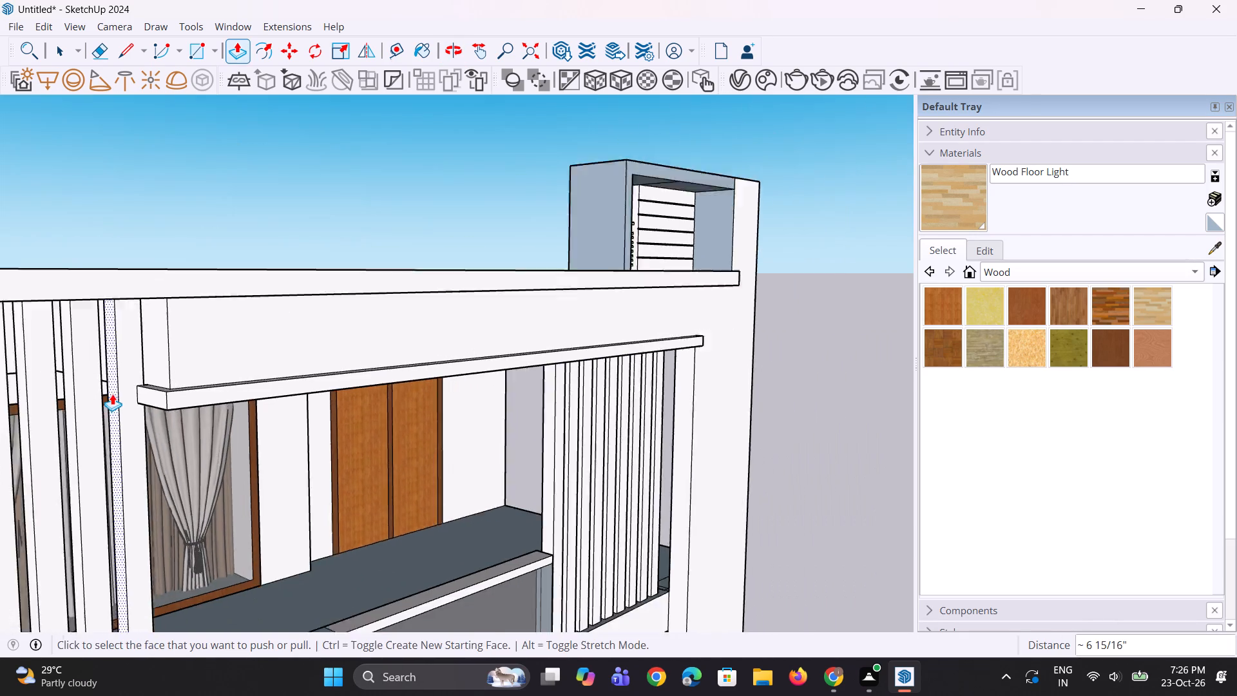
{"action": "middle_click_drag", "start_coordinate": [147, 416], "coordinate": [114, 429]}
{"action": "scroll", "coordinate": [120, 423], "scroll_direction": "down", "scroll_amount": 3}
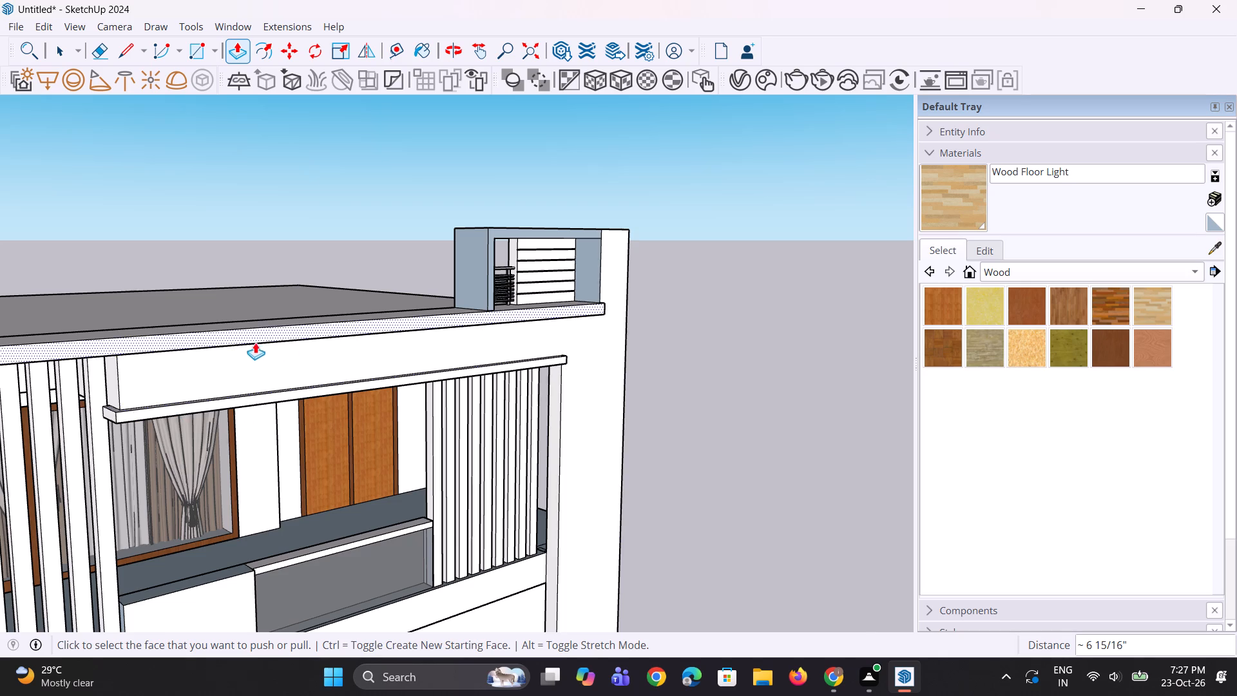
{"action": "scroll", "coordinate": [323, 338], "scroll_direction": "down", "scroll_amount": 4}
{"action": "middle_click_drag", "start_coordinate": [321, 383], "coordinate": [204, 430]}
{"action": "scroll", "coordinate": [222, 385], "scroll_direction": "up", "scroll_amount": 4}
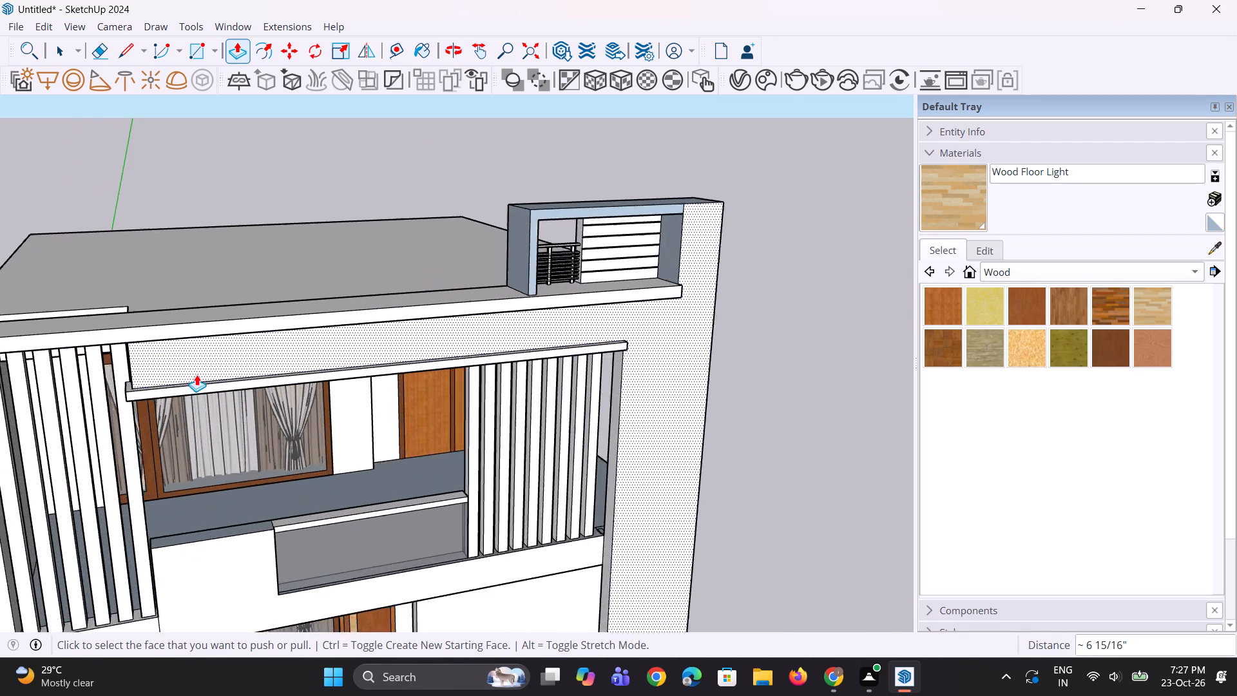
{"action": "scroll", "coordinate": [197, 374], "scroll_direction": "up", "scroll_amount": 6}
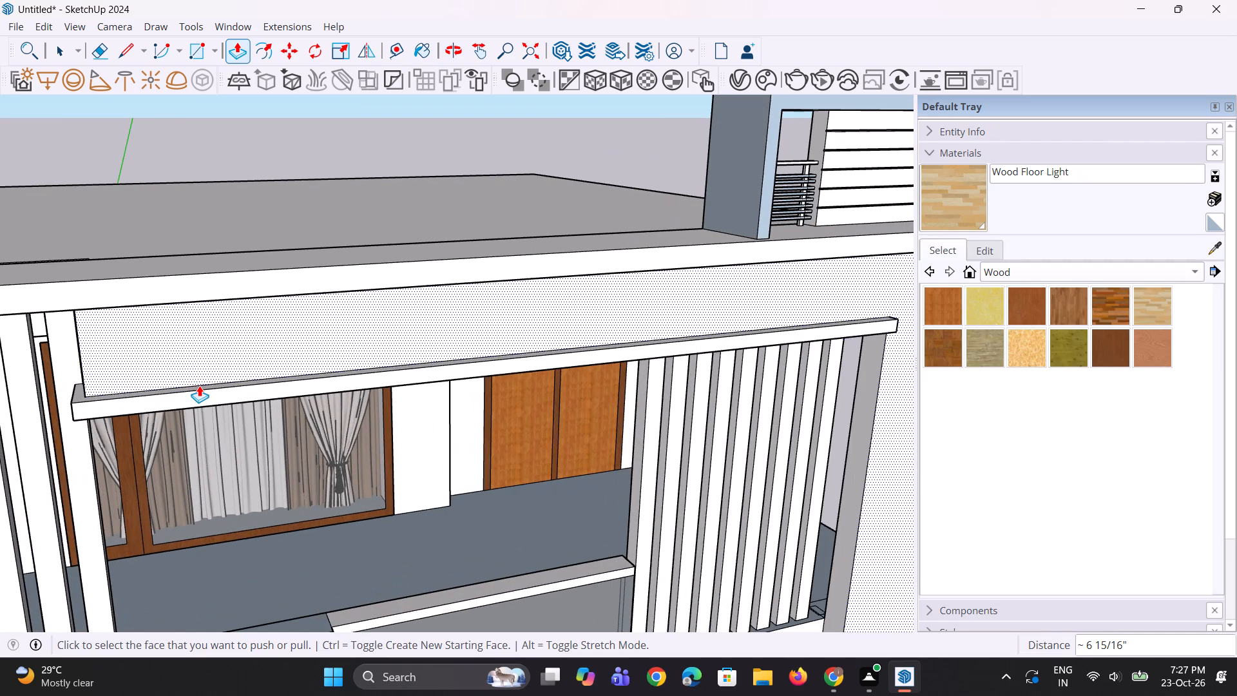
{"action": "scroll", "coordinate": [199, 385], "scroll_direction": "down", "scroll_amount": 1}
{"action": "scroll", "coordinate": [274, 368], "scroll_direction": "down", "scroll_amount": 3}
{"action": "middle_click_drag", "start_coordinate": [386, 378], "coordinate": [354, 378]}
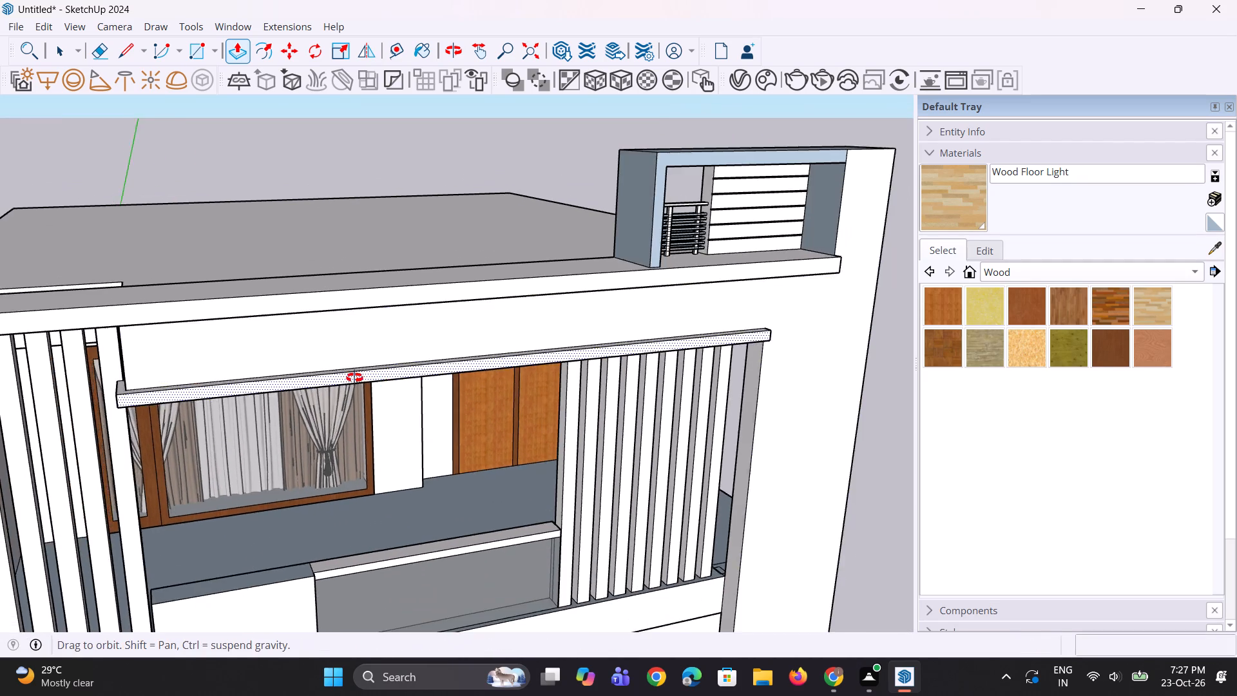
{"action": "middle_click_drag", "start_coordinate": [354, 378], "coordinate": [276, 362]}
{"action": "scroll", "coordinate": [219, 374], "scroll_direction": "down", "scroll_amount": 6}
{"action": "middle_click_drag", "start_coordinate": [519, 394], "coordinate": [477, 349]}
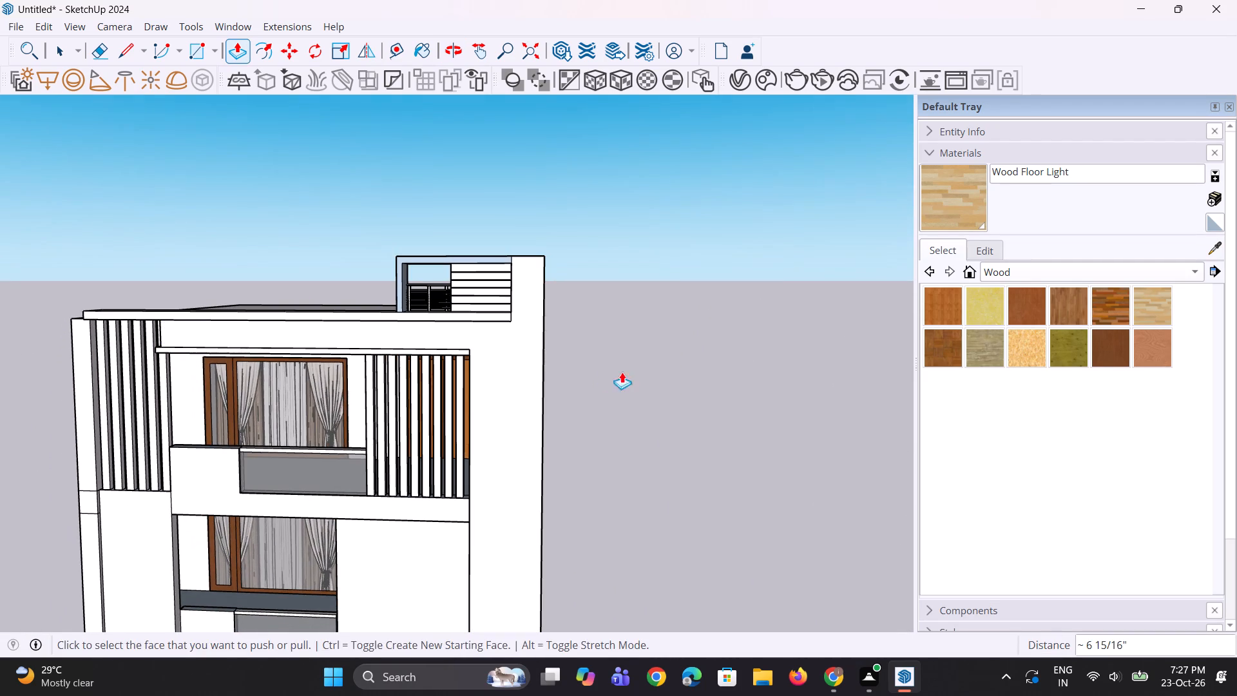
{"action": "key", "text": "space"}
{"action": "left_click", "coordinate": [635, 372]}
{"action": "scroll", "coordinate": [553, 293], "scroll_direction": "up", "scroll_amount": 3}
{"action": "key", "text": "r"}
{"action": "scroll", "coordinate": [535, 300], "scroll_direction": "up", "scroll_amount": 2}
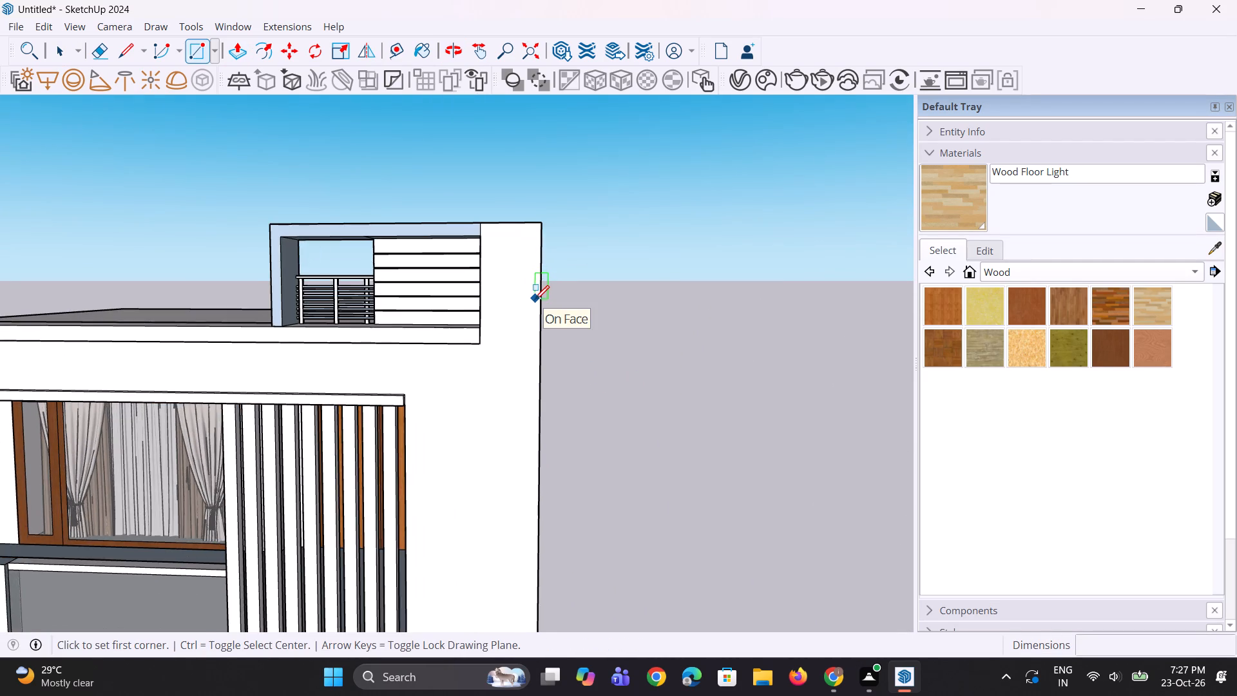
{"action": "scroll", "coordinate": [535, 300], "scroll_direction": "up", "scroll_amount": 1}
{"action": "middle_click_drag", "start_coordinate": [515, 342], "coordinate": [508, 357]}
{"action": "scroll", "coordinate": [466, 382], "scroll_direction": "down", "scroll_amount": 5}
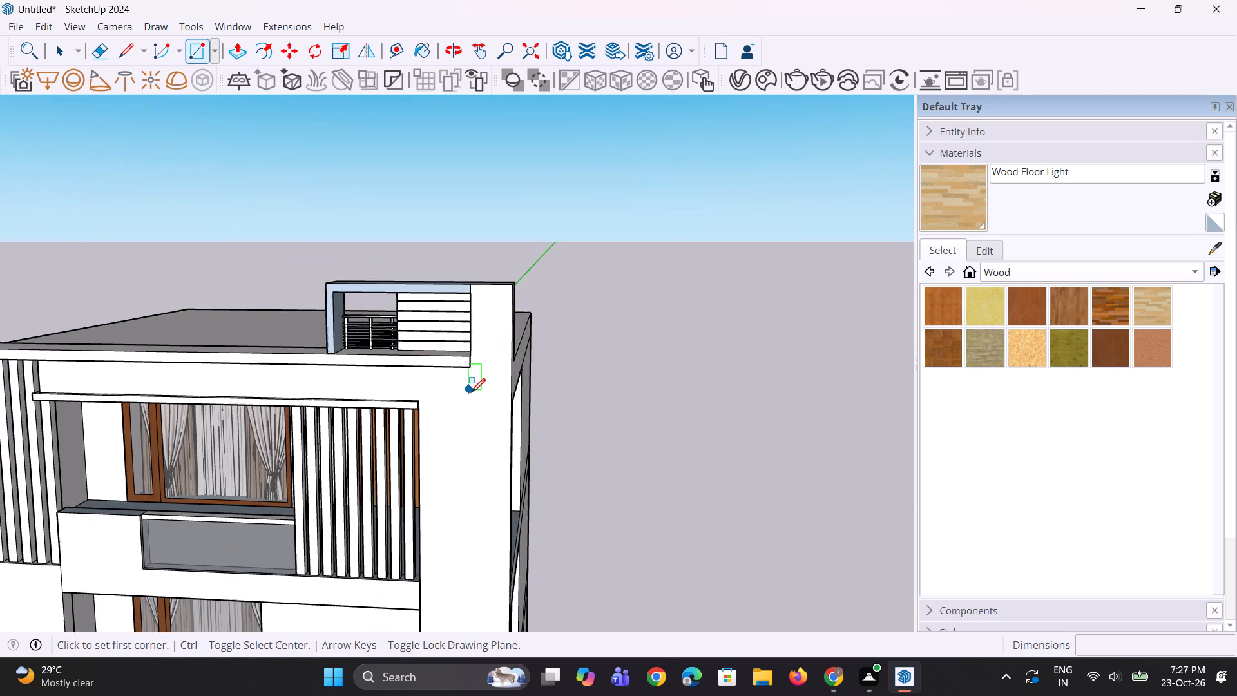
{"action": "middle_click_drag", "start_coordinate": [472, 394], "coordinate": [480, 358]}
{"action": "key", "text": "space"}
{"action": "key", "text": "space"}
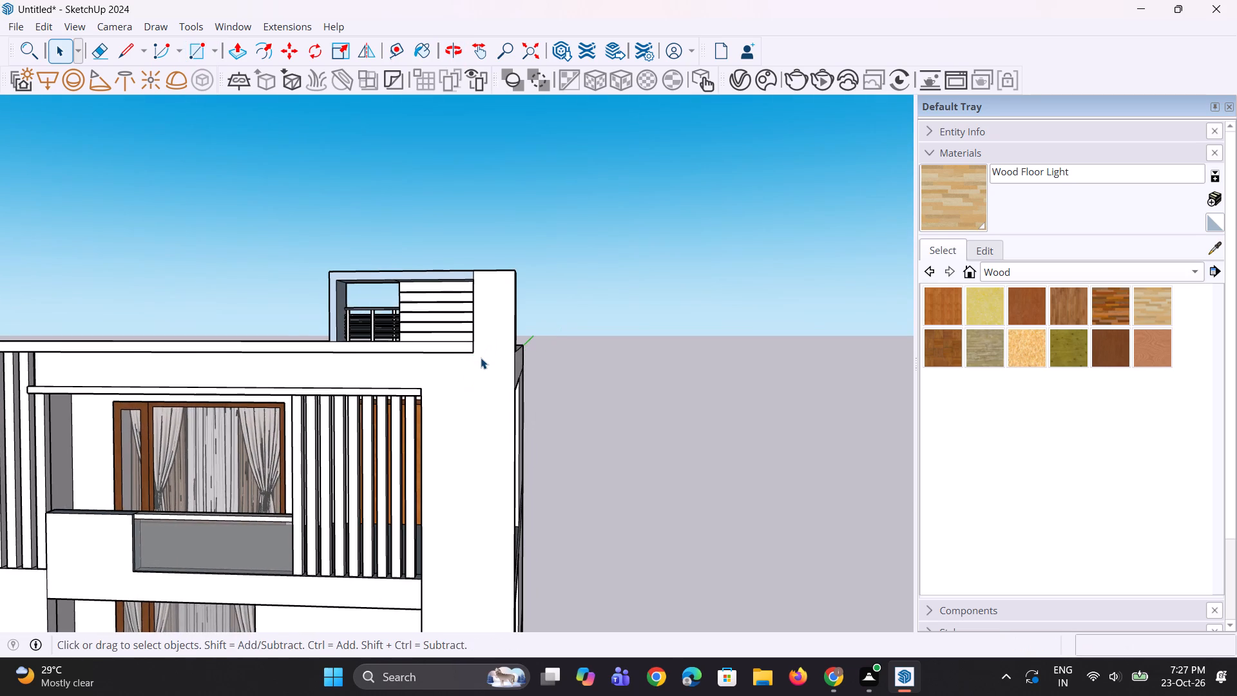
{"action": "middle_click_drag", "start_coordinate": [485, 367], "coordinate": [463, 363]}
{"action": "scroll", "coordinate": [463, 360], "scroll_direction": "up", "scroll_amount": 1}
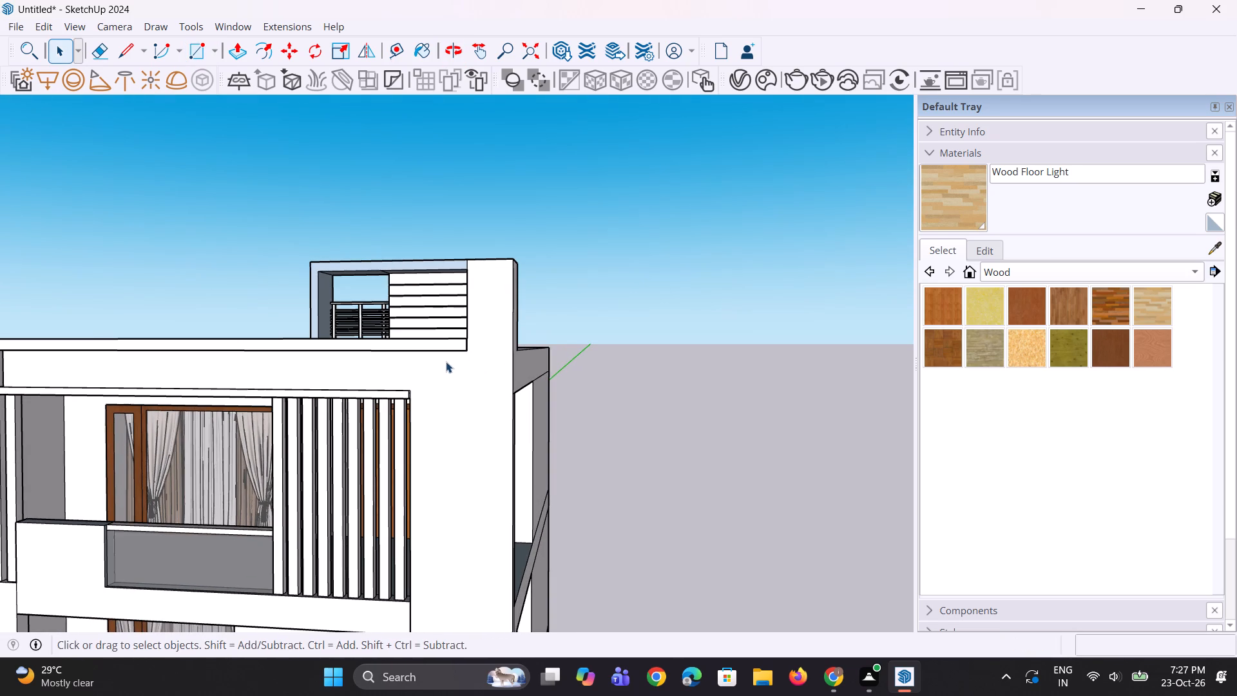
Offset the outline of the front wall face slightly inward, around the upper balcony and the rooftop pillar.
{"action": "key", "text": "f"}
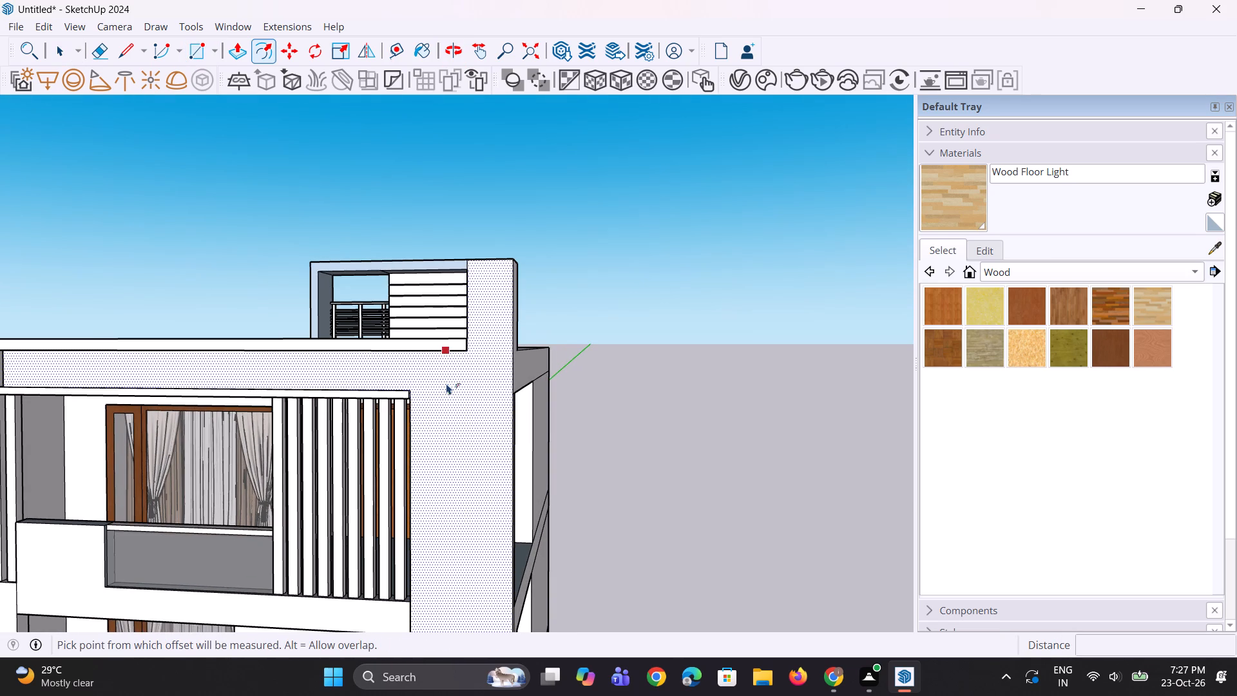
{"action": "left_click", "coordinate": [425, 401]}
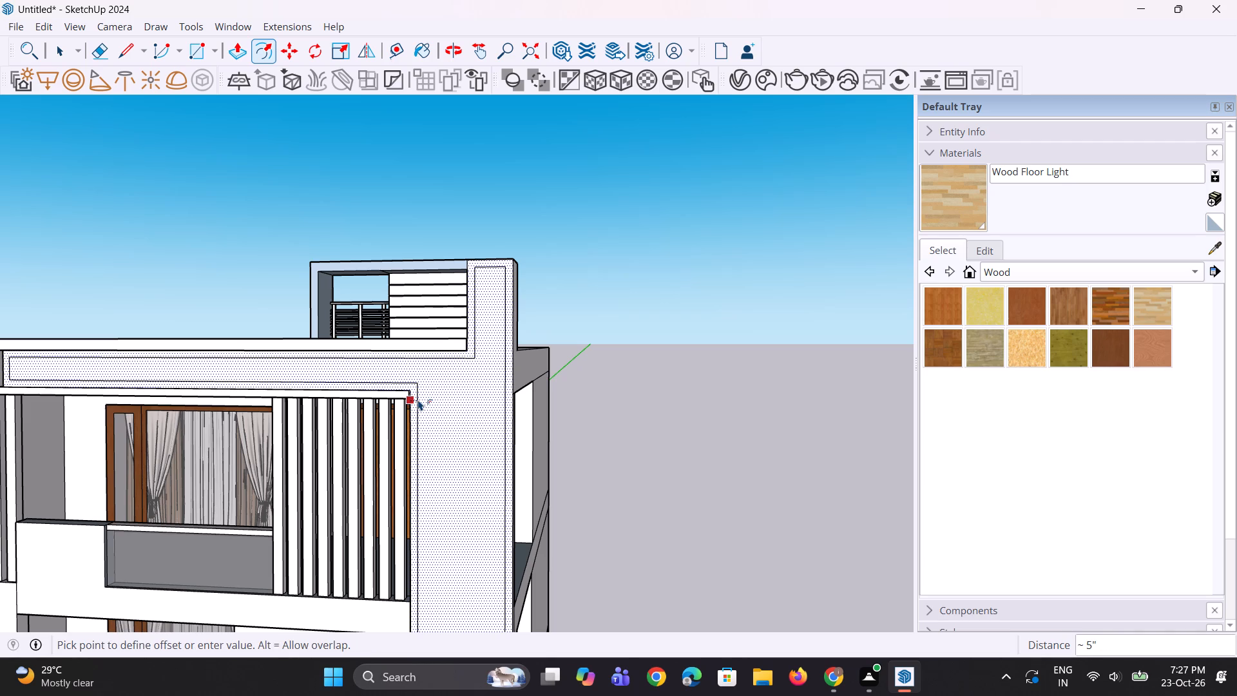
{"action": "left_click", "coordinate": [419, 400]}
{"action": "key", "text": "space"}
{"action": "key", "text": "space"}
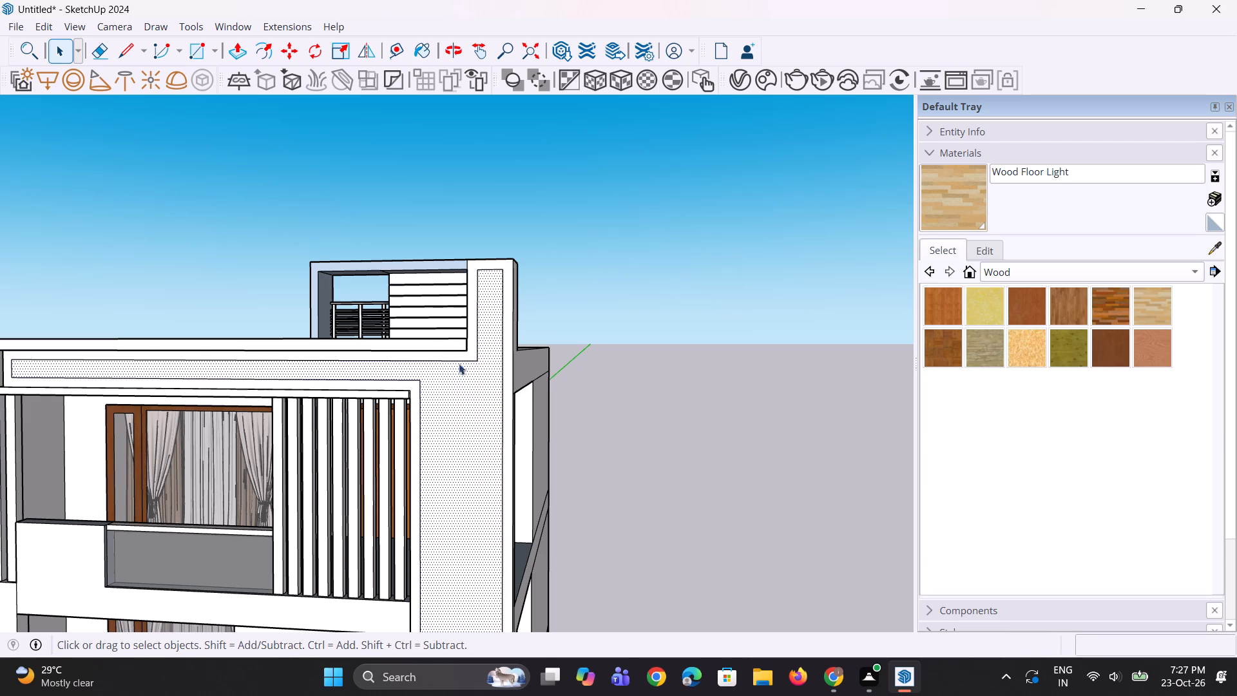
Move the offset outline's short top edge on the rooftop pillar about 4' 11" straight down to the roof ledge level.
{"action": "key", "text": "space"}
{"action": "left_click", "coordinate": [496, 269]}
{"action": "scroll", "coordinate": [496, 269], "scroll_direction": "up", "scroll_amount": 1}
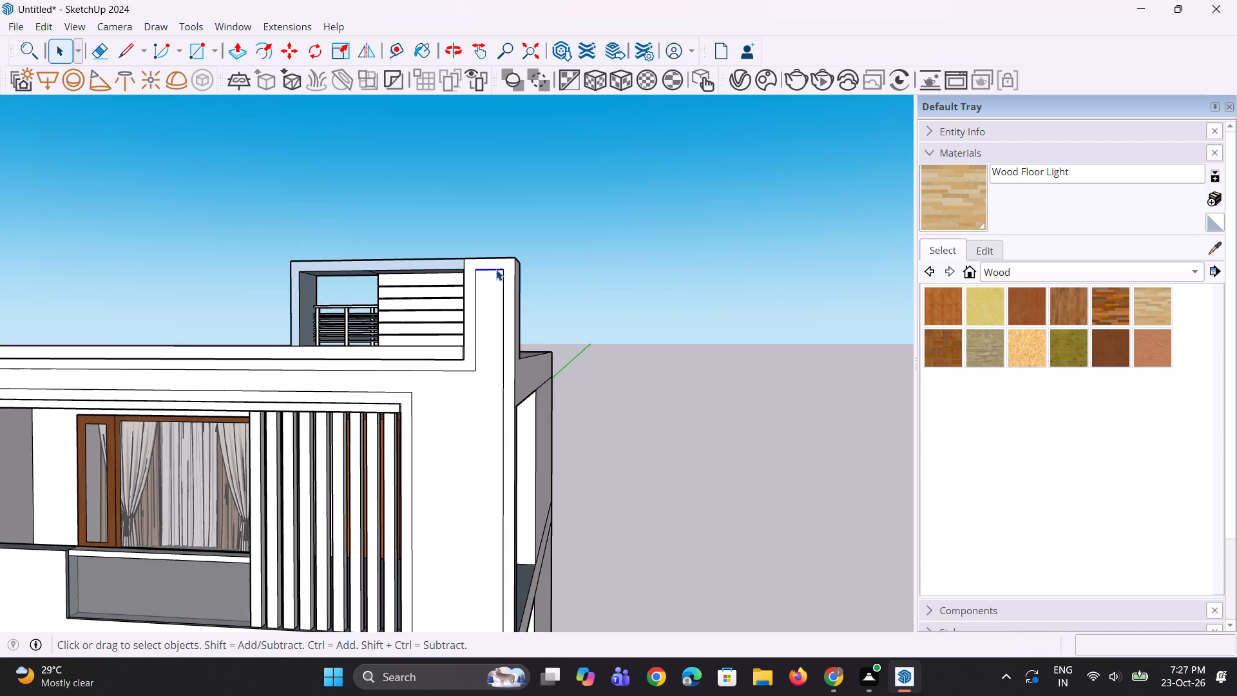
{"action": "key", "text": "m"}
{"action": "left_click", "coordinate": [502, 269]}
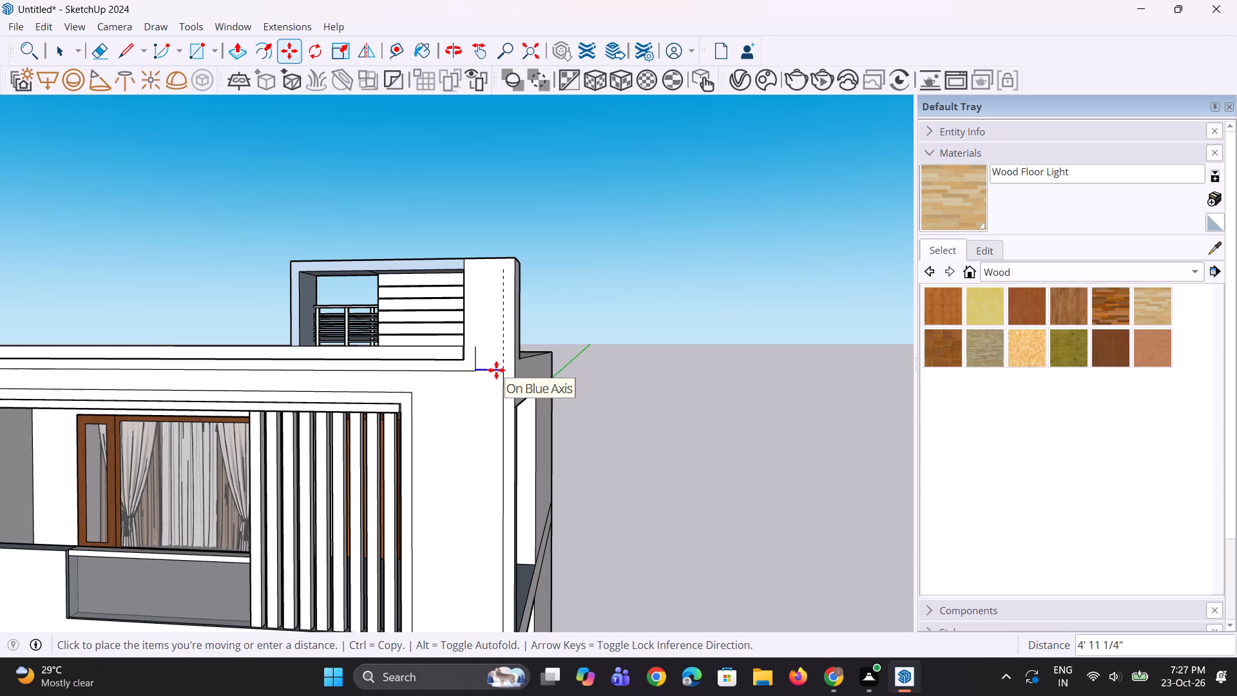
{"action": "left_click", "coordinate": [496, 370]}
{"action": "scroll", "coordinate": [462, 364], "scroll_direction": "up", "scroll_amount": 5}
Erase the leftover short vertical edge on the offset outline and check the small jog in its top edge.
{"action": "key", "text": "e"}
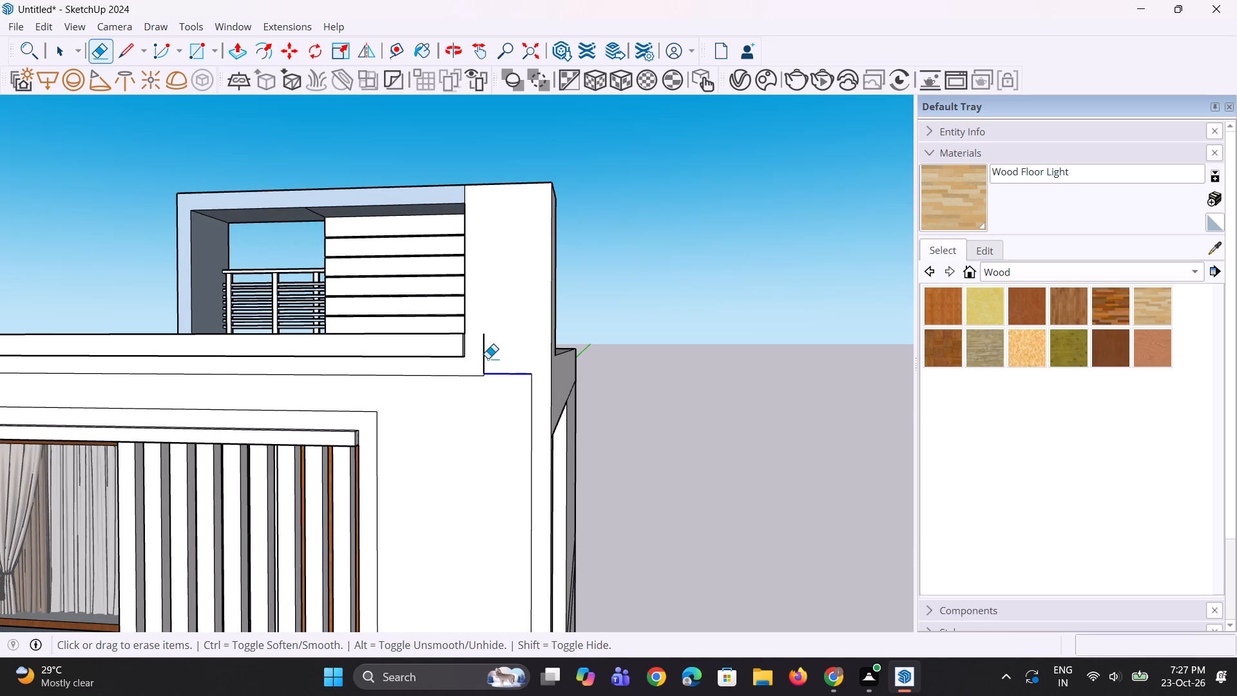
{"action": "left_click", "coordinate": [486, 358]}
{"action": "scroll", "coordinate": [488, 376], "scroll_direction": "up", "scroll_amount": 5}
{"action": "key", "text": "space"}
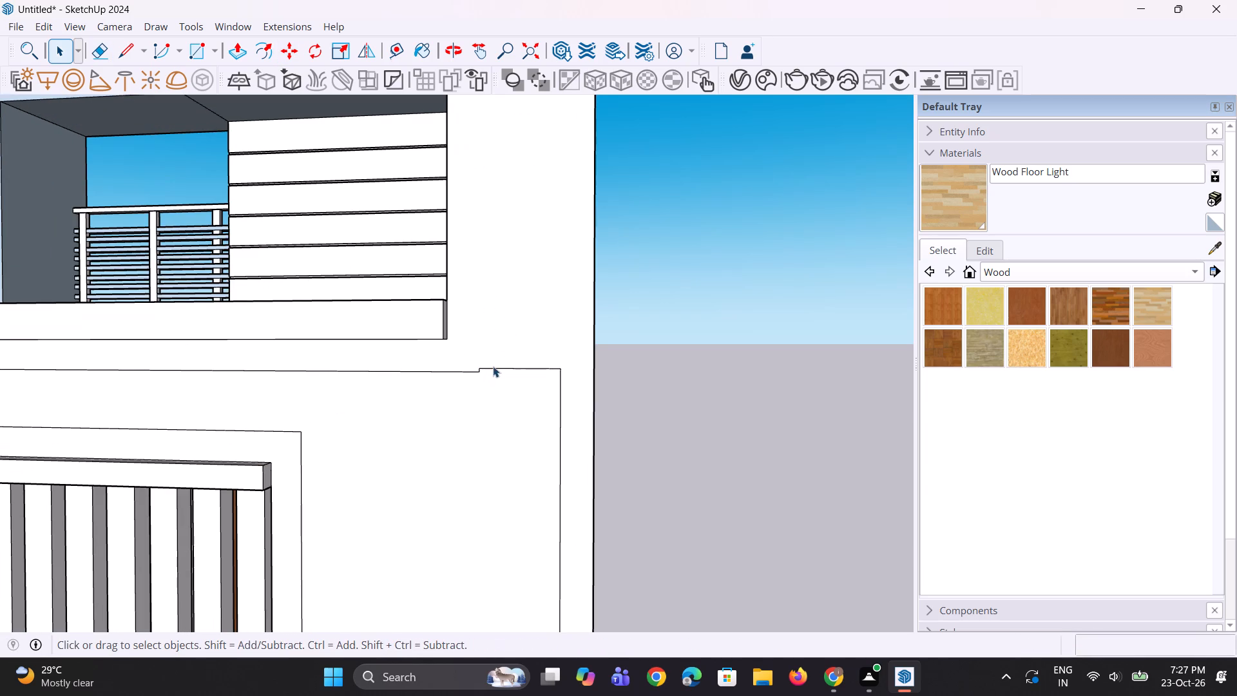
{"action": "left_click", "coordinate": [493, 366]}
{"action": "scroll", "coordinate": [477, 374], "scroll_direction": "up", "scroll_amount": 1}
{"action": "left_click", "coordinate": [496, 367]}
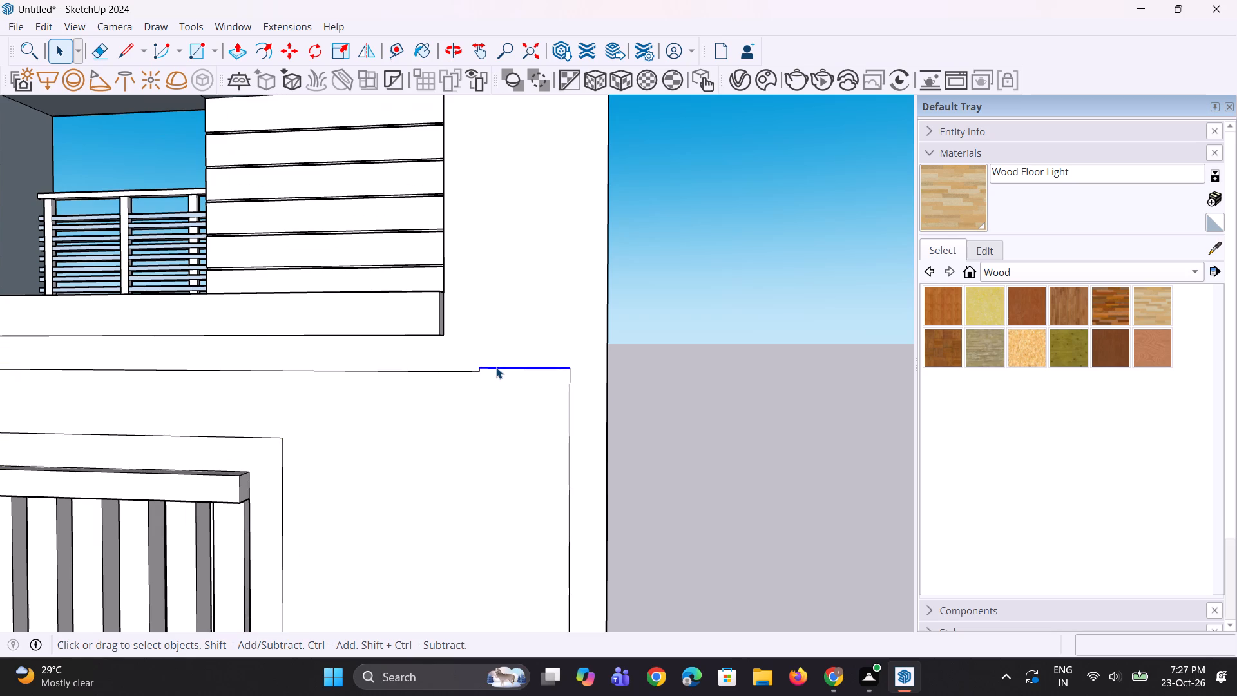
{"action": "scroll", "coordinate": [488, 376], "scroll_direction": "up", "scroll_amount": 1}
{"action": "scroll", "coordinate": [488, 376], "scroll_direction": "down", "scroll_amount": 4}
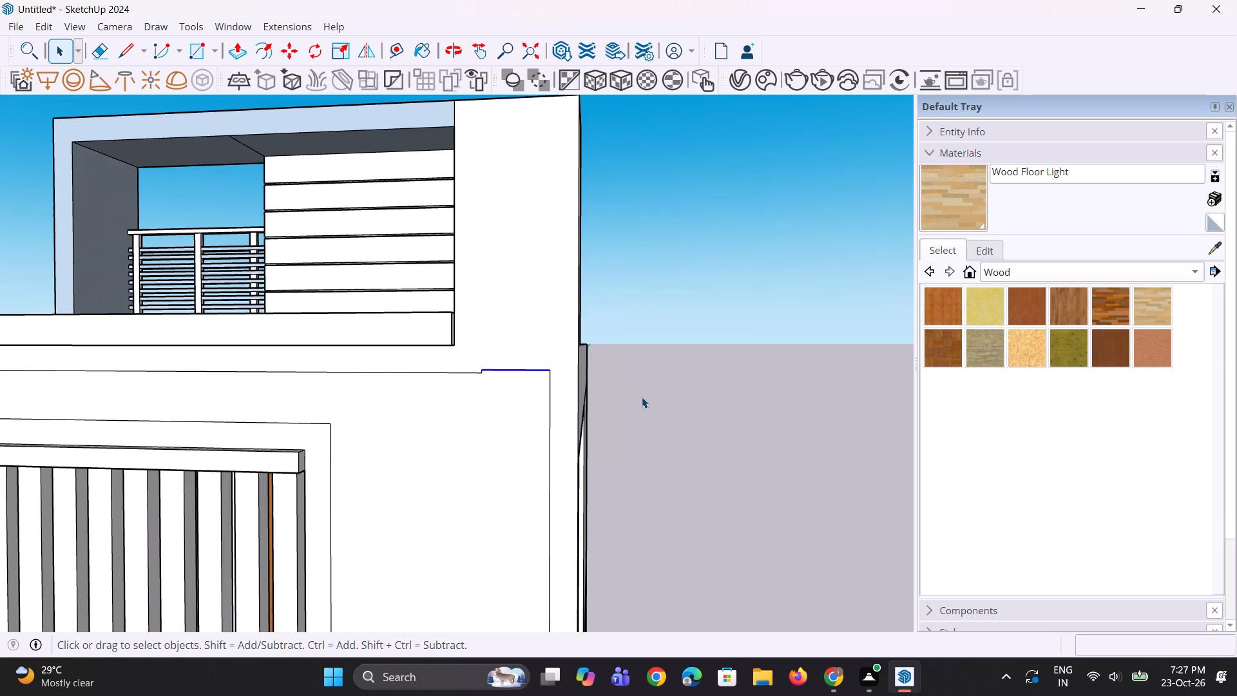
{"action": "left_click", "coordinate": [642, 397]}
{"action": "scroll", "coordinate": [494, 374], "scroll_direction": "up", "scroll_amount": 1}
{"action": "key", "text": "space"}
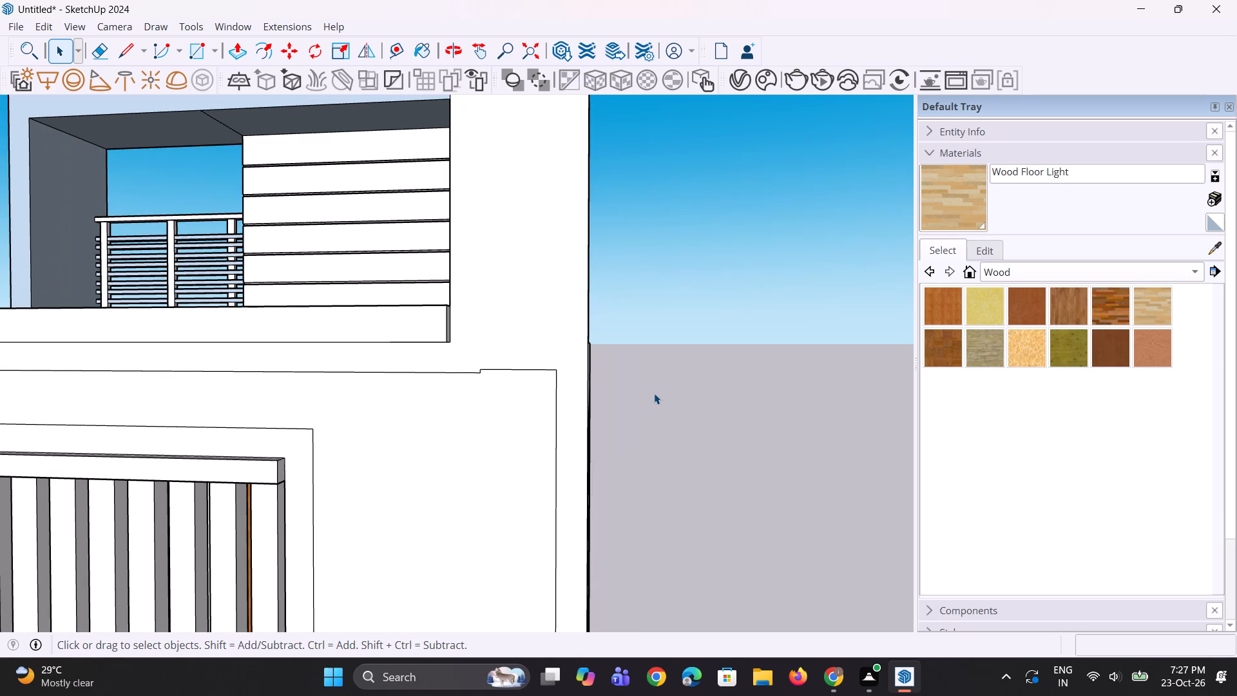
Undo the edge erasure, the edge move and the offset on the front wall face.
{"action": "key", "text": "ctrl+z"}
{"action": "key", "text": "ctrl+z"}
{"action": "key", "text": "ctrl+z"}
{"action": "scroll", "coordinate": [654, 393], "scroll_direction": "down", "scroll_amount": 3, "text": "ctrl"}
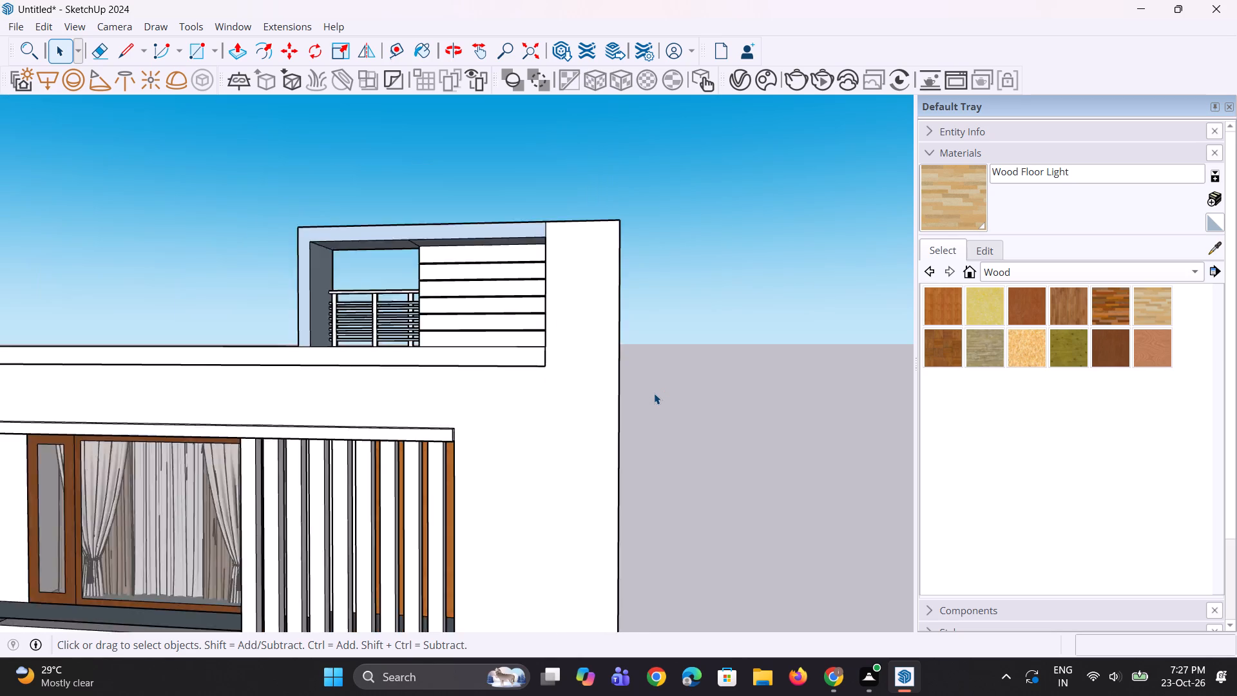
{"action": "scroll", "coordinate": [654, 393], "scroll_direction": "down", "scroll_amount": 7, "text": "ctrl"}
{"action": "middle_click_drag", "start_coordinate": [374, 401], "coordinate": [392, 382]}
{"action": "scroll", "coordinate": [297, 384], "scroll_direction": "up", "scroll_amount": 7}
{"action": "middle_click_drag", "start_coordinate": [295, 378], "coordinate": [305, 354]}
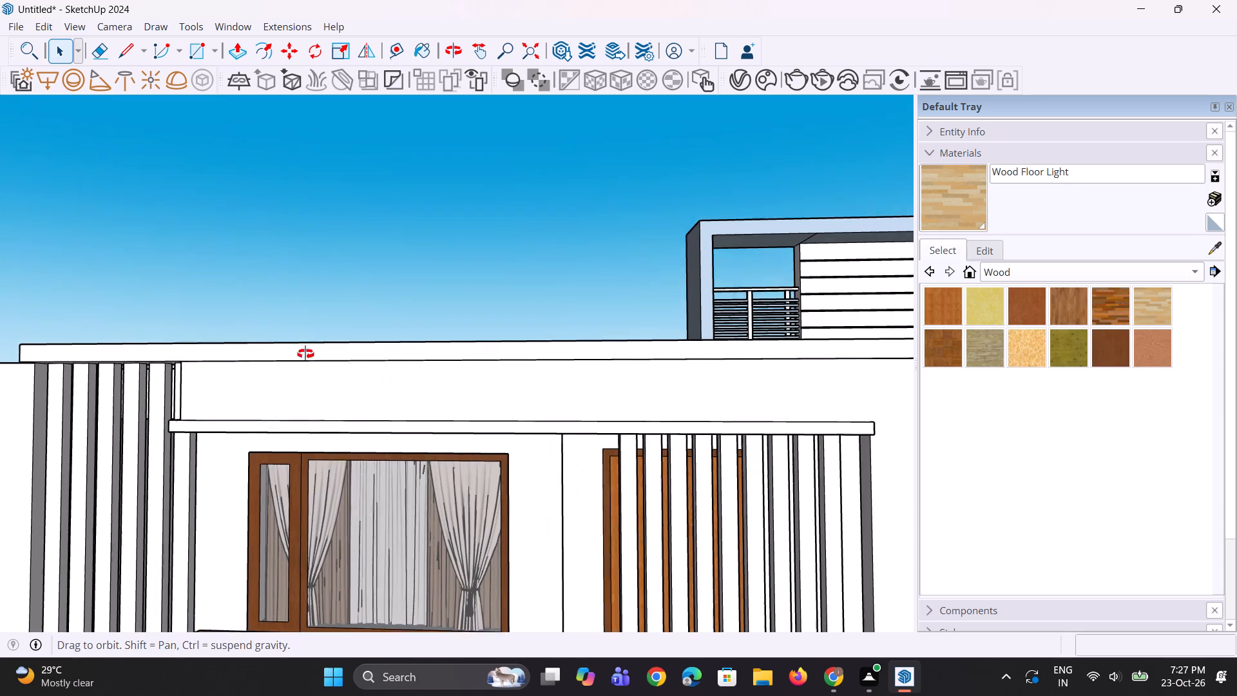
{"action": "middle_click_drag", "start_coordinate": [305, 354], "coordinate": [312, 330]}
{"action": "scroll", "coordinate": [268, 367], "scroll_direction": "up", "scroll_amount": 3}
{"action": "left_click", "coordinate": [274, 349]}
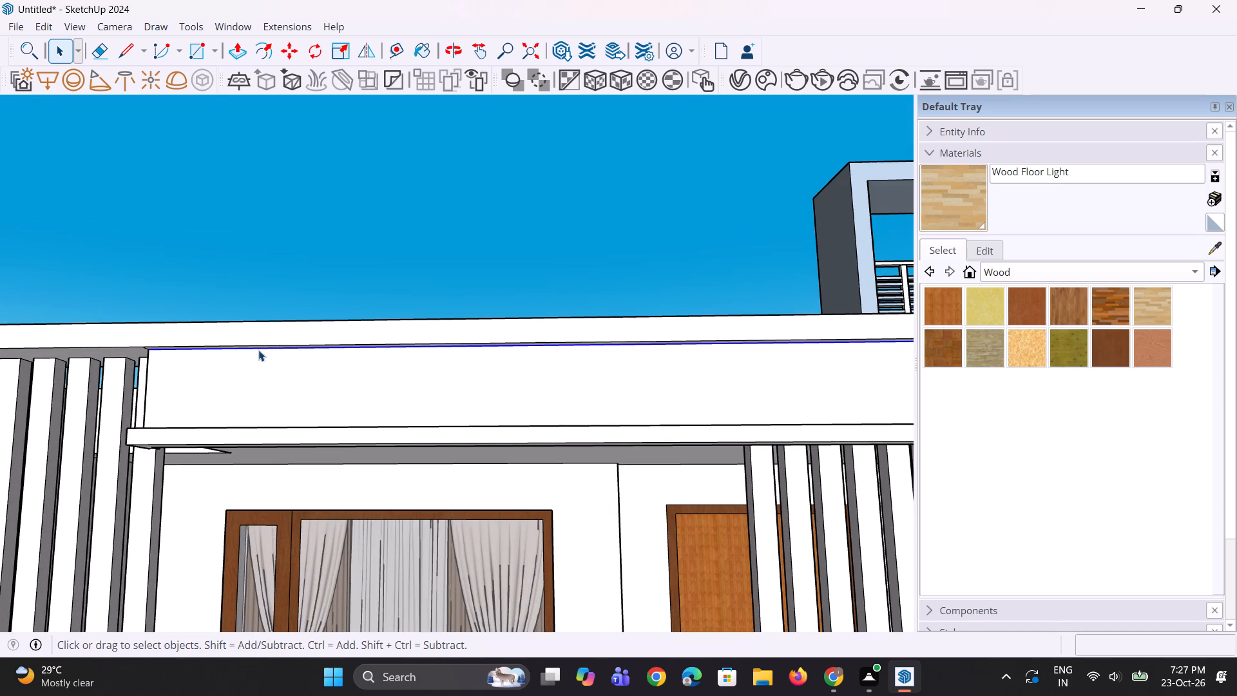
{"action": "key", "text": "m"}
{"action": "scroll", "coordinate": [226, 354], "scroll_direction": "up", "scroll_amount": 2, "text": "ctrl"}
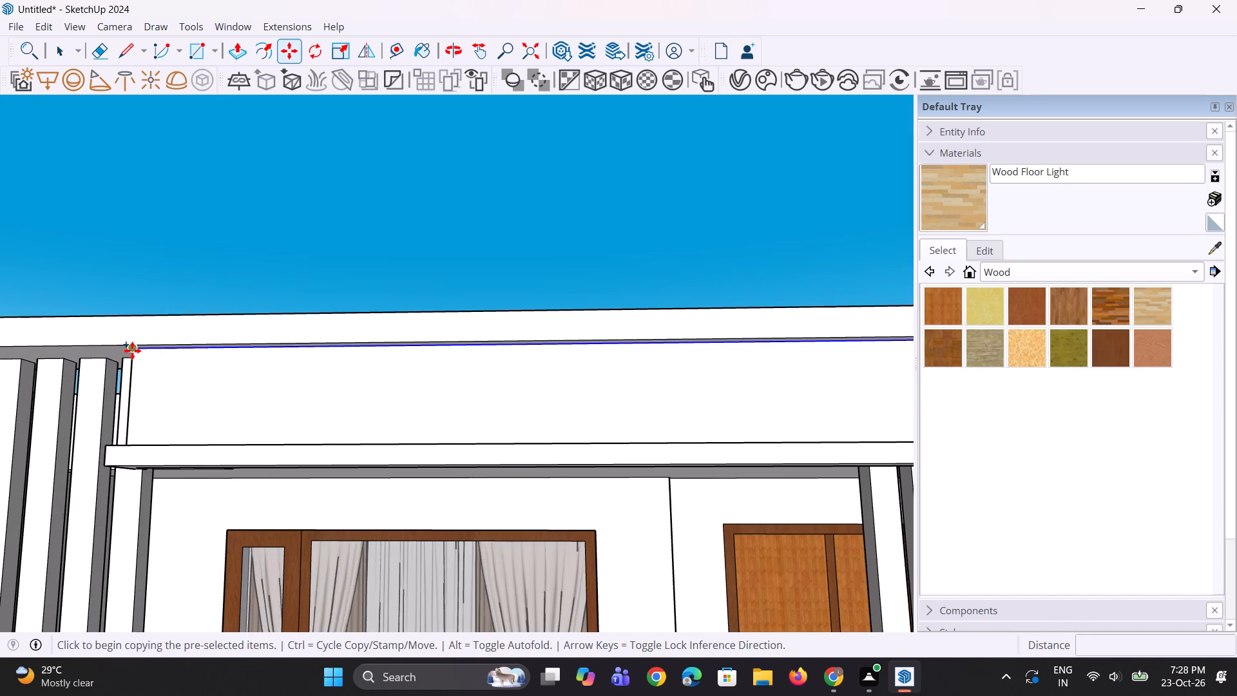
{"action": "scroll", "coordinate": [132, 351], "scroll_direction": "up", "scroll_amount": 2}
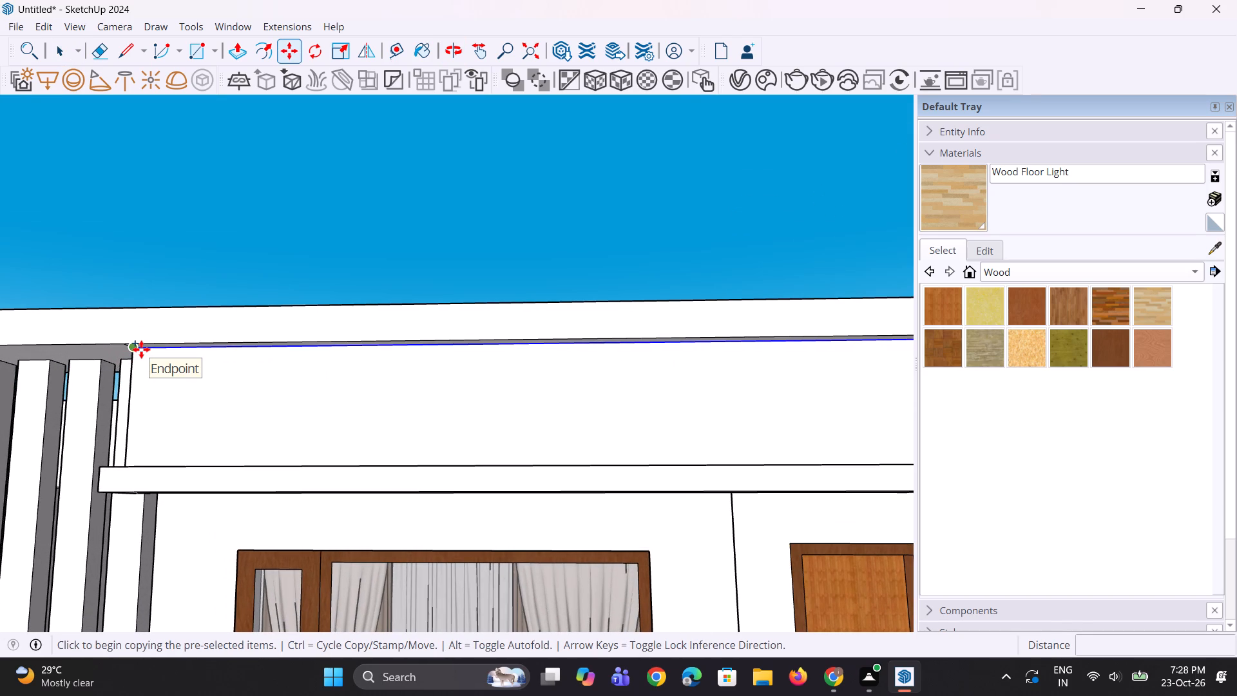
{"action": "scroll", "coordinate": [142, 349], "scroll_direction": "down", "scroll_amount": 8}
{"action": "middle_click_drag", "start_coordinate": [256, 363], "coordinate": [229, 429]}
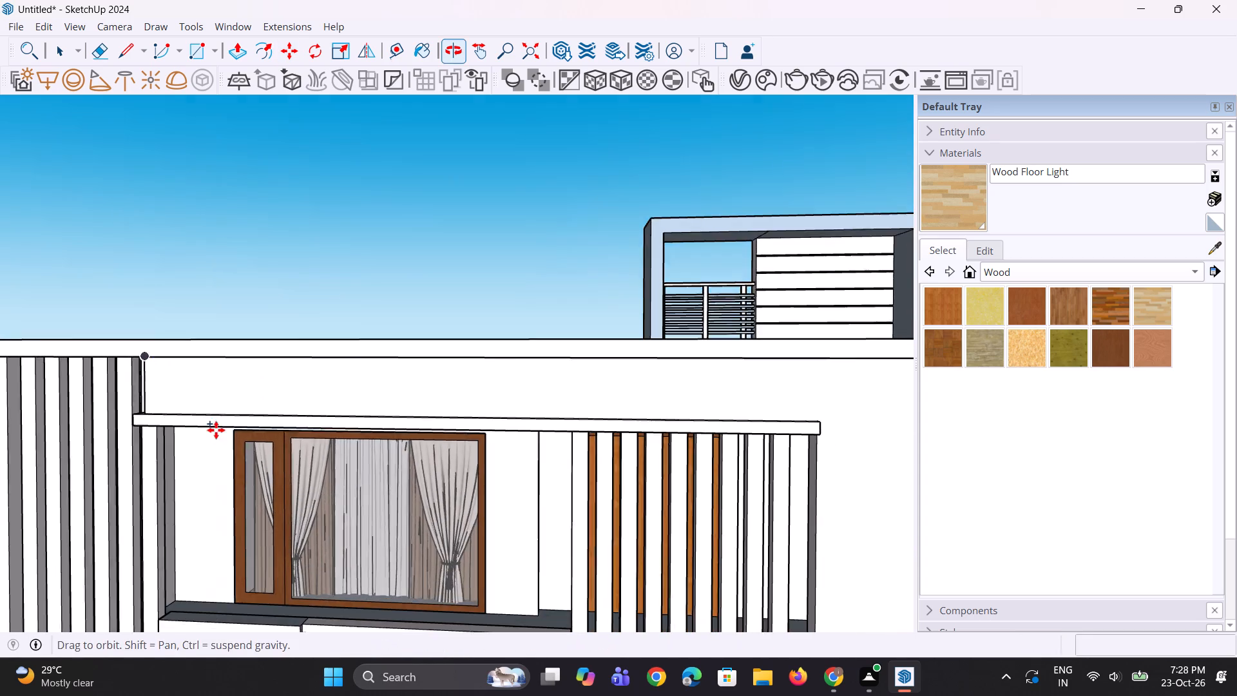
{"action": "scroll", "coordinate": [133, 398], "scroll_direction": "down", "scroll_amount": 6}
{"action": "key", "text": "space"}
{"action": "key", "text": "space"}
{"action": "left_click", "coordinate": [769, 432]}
Copy the front wall's outer vertical edge on the pillar side 10" inward across the face.
{"action": "left_click", "coordinate": [624, 437]}
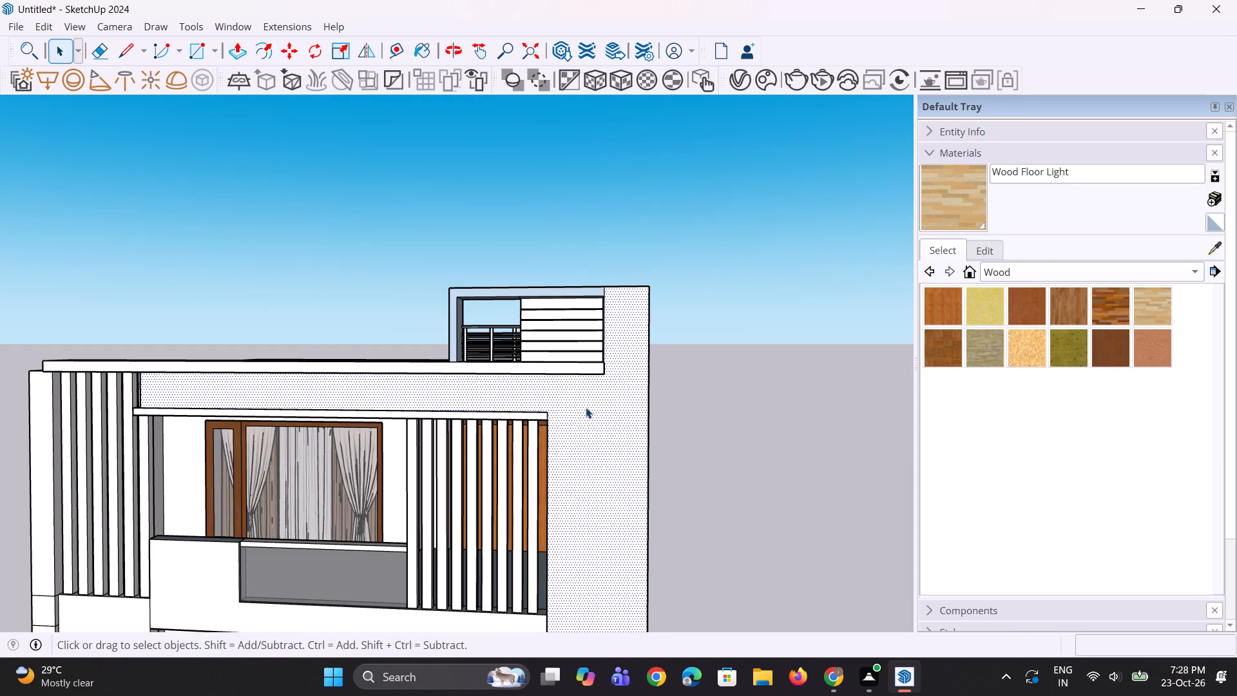
{"action": "scroll", "coordinate": [586, 407], "scroll_direction": "down", "scroll_amount": 4}
{"action": "left_click", "coordinate": [629, 442]}
{"action": "scroll", "coordinate": [619, 411], "scroll_direction": "down", "scroll_amount": 3}
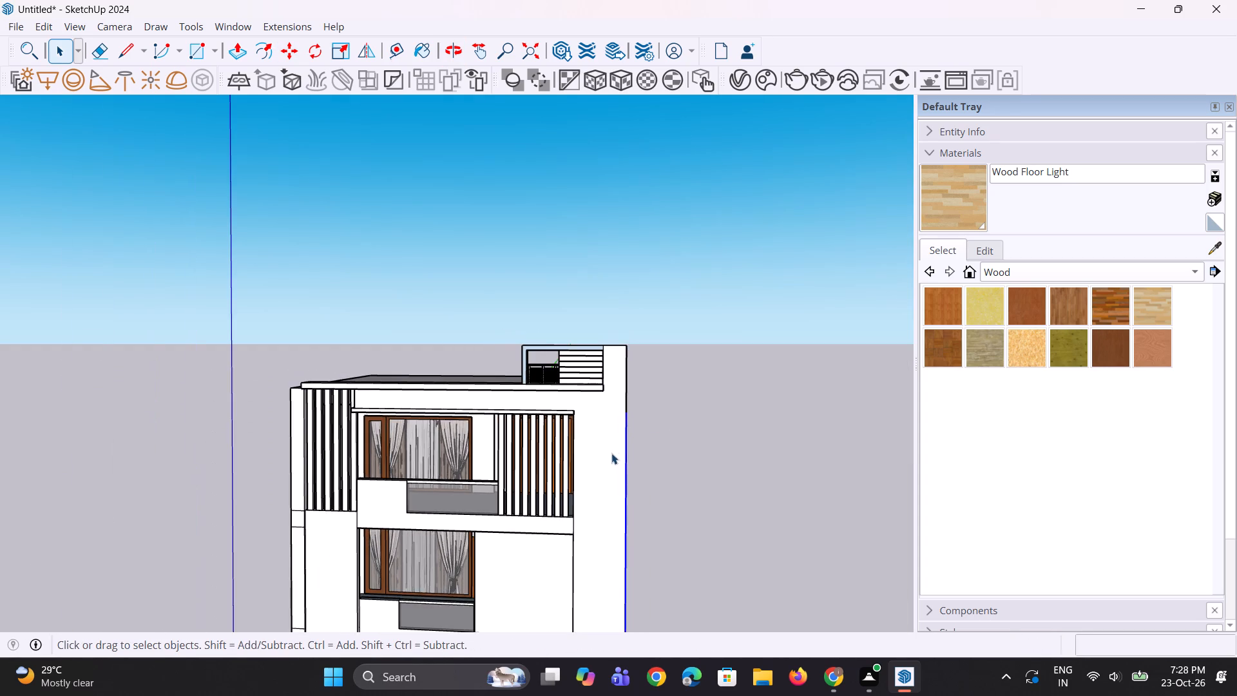
{"action": "scroll", "coordinate": [606, 425], "scroll_direction": "down", "scroll_amount": 3}
{"action": "scroll", "coordinate": [613, 414], "scroll_direction": "up", "scroll_amount": 5}
{"action": "key", "text": "m"}
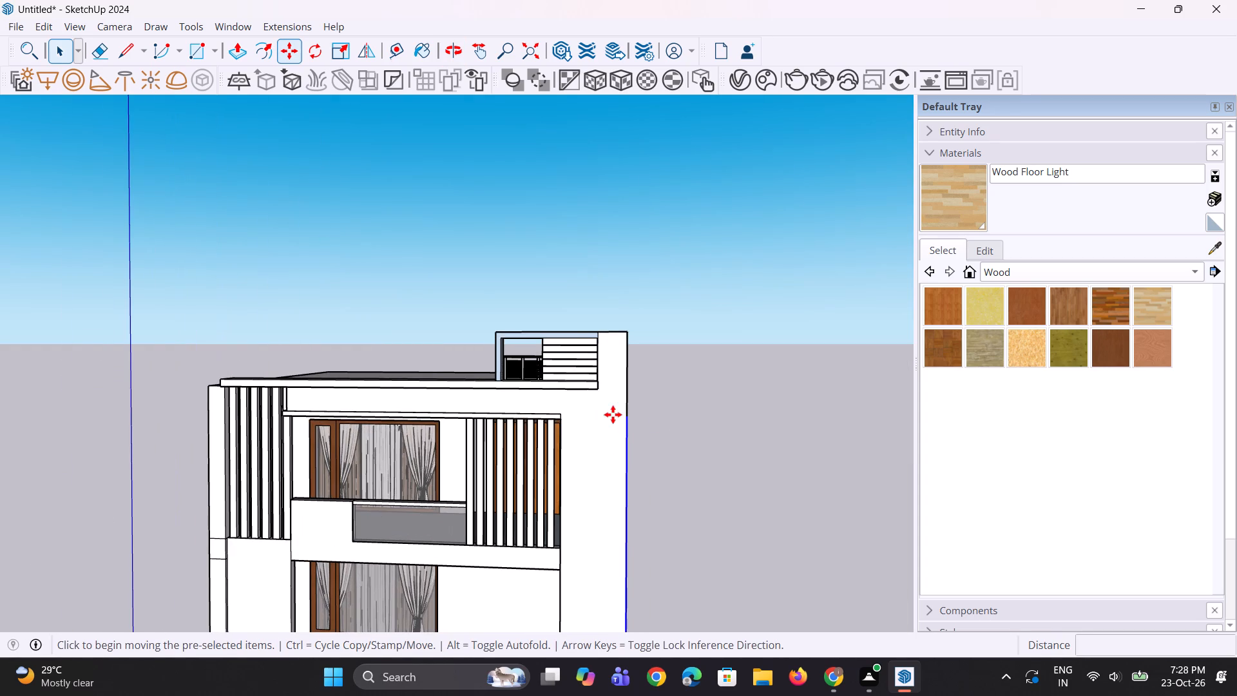
{"action": "scroll", "coordinate": [647, 413], "scroll_direction": "up", "scroll_amount": 2}
{"action": "left_click", "coordinate": [617, 415]}
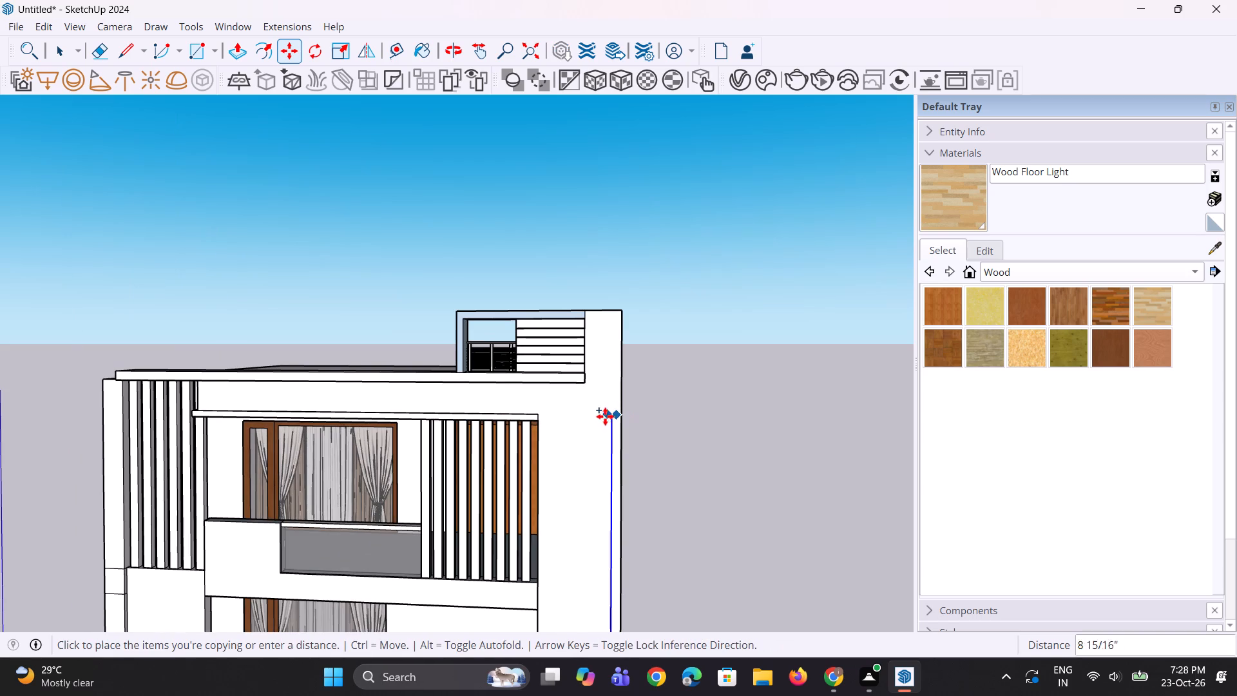
{"action": "left_click", "coordinate": [606, 416]}
{"action": "scroll", "coordinate": [608, 414], "scroll_direction": "up", "scroll_amount": 1}
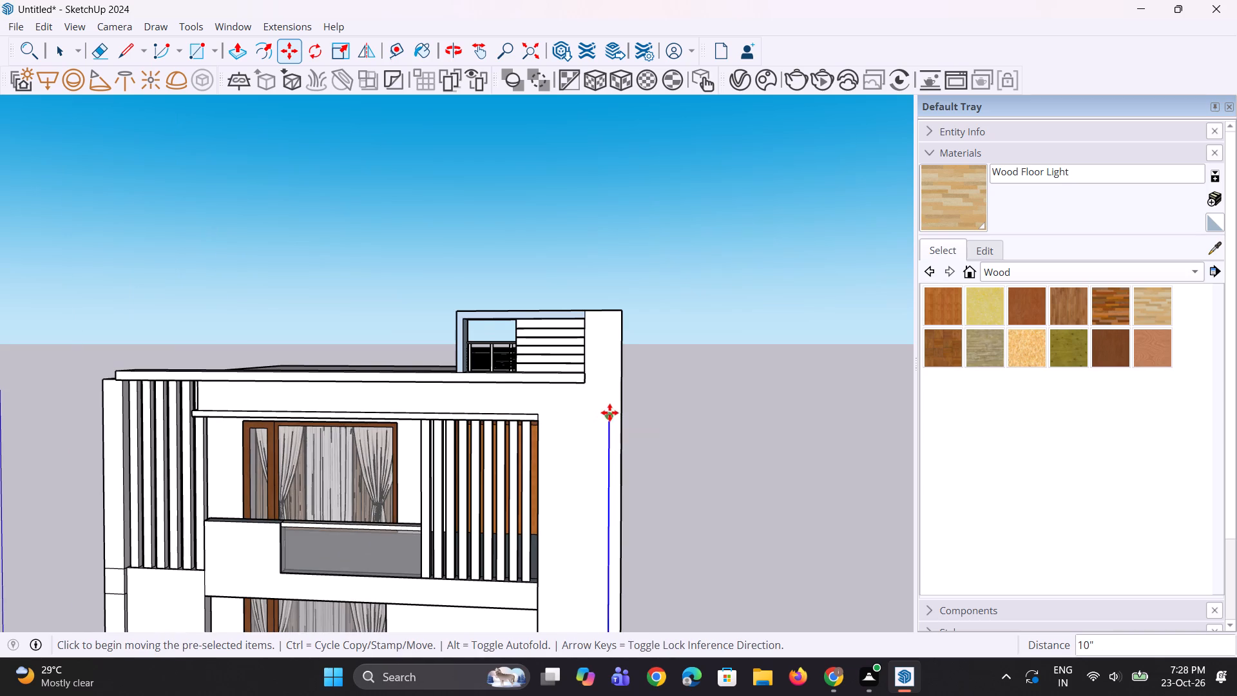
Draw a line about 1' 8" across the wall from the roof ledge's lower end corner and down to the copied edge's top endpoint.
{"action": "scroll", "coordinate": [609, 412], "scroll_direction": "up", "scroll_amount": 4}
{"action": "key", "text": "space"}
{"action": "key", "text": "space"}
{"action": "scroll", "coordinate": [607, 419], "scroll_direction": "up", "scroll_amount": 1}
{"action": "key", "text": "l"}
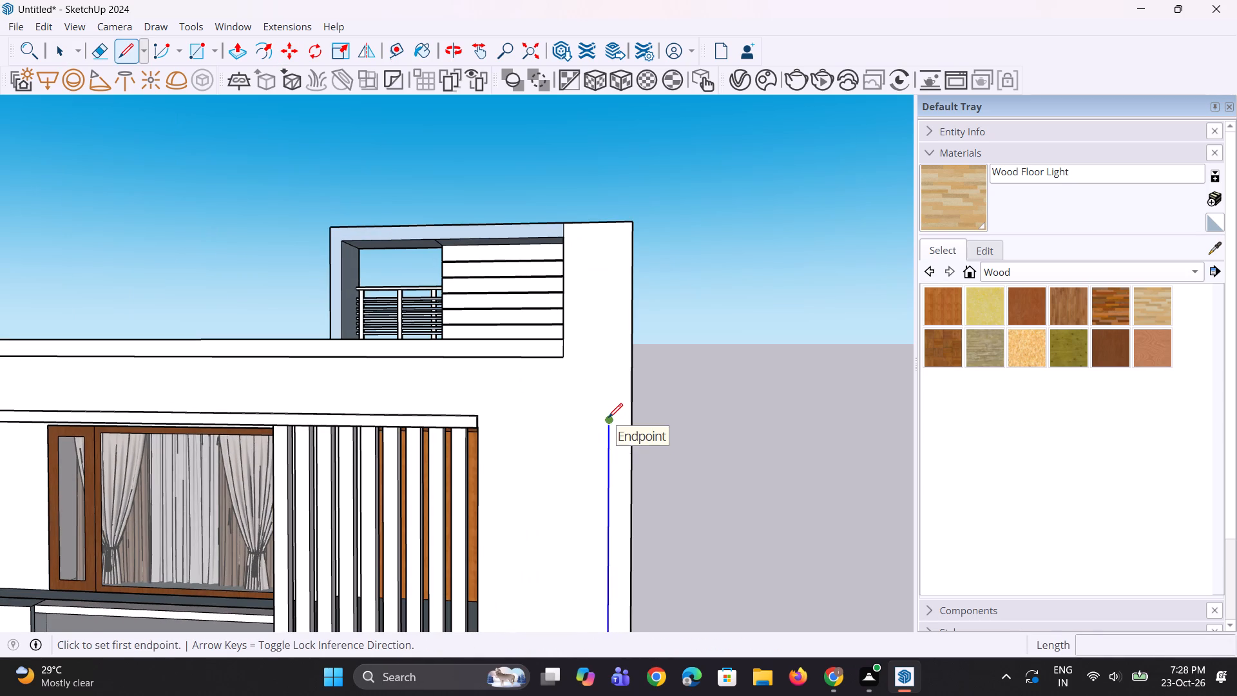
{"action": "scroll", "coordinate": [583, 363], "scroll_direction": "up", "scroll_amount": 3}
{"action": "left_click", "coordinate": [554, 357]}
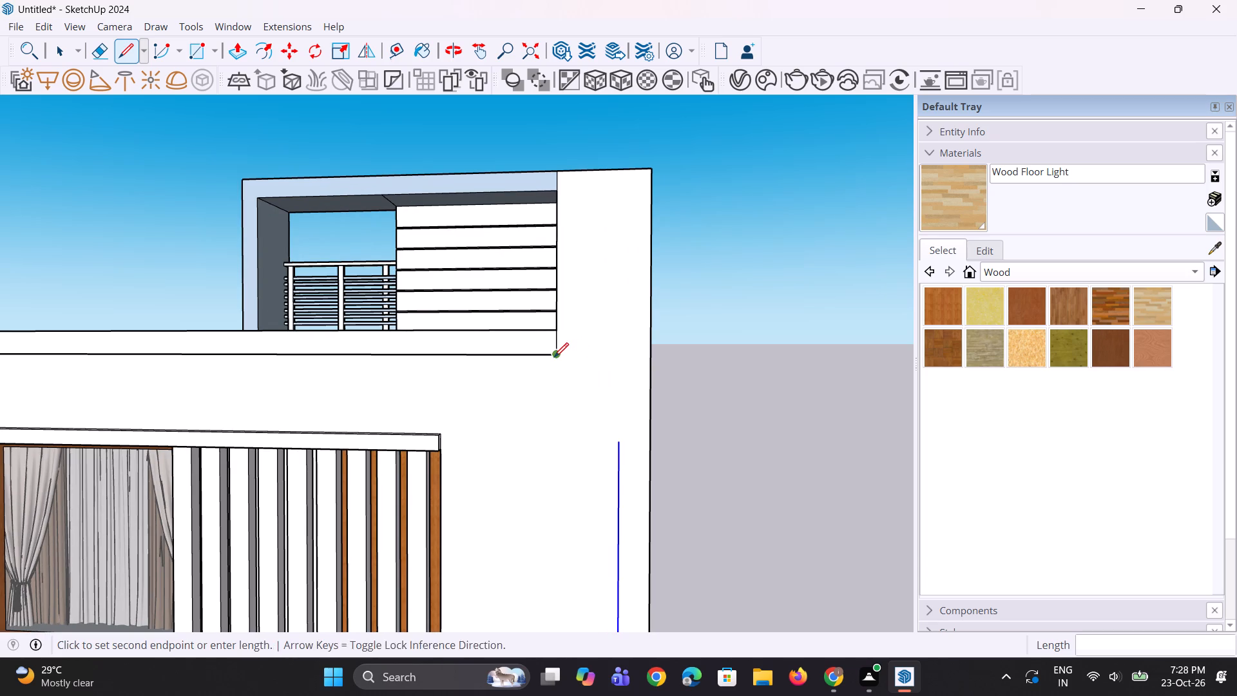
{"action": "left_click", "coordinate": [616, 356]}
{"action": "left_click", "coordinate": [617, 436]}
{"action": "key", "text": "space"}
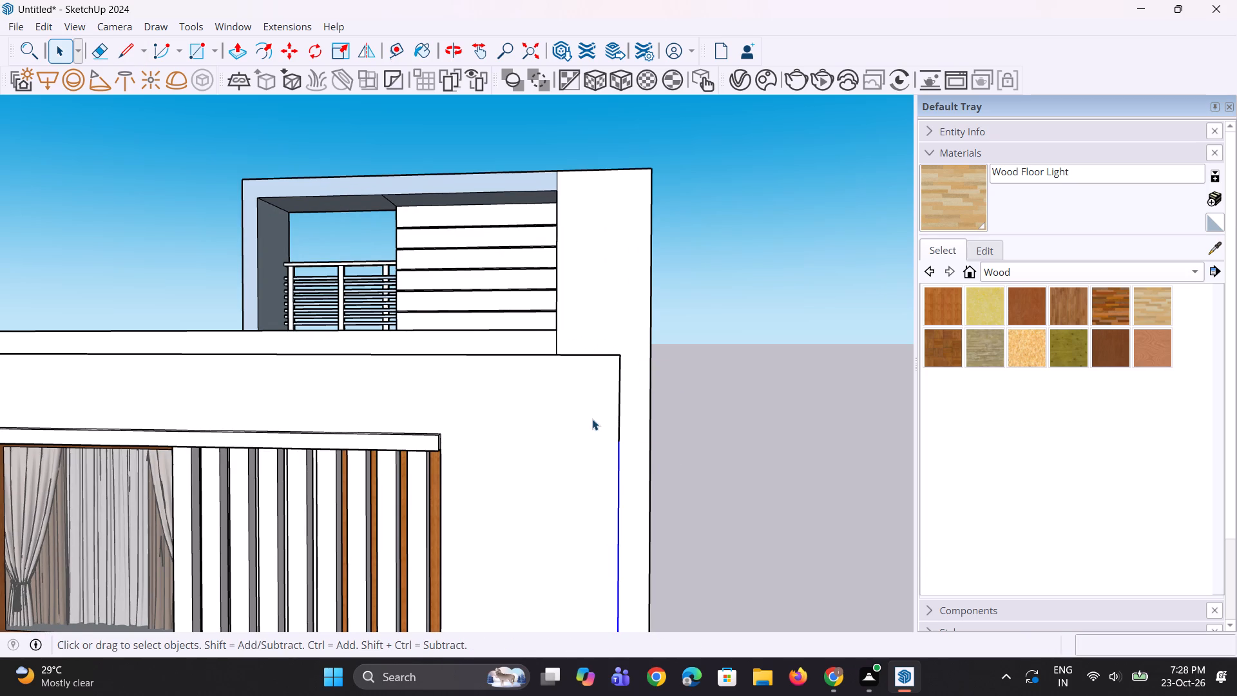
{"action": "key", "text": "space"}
Examine the narrow strip marked off along the front wall's outer edge, from the roof ledge down to the wall's lower end.
{"action": "scroll", "coordinate": [592, 419], "scroll_direction": "down", "scroll_amount": 4}
{"action": "left_click", "coordinate": [682, 404]}
{"action": "scroll", "coordinate": [542, 398], "scroll_direction": "down", "scroll_amount": 5}
{"action": "middle_click_drag", "start_coordinate": [533, 443], "coordinate": [519, 444]}
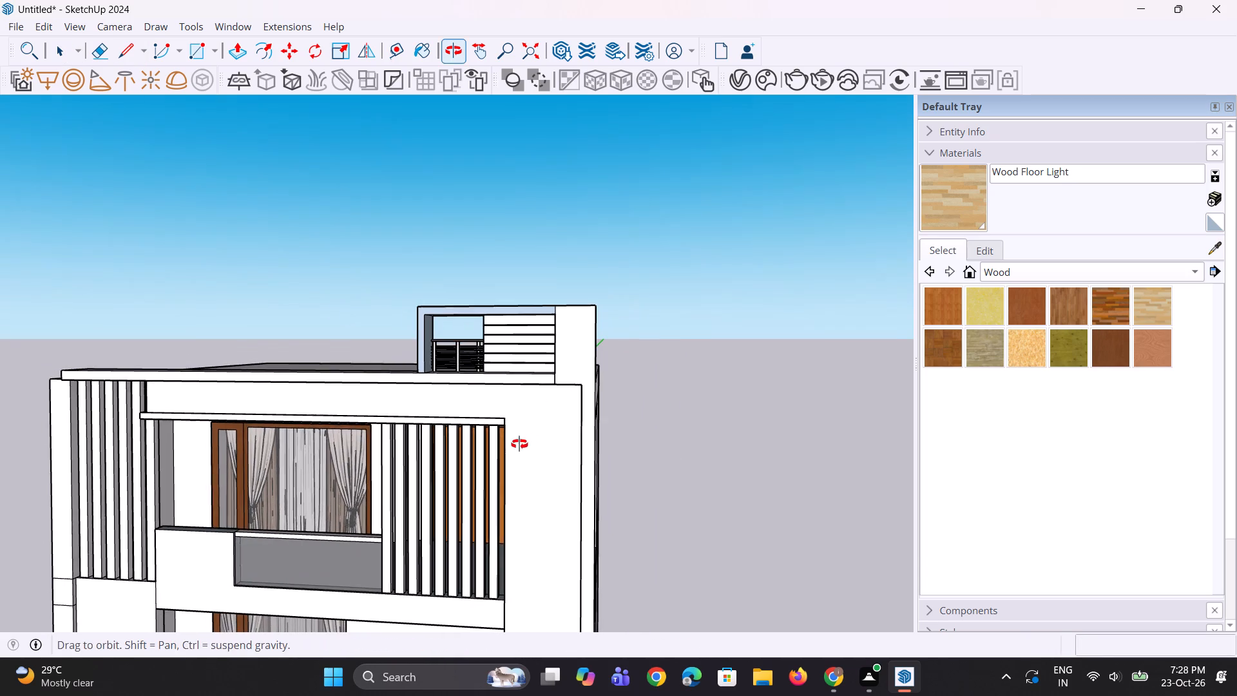
{"action": "middle_click_drag", "start_coordinate": [519, 444], "coordinate": [519, 443]}
{"action": "left_click", "coordinate": [539, 425]}
{"action": "scroll", "coordinate": [553, 443], "scroll_direction": "down", "scroll_amount": 8}
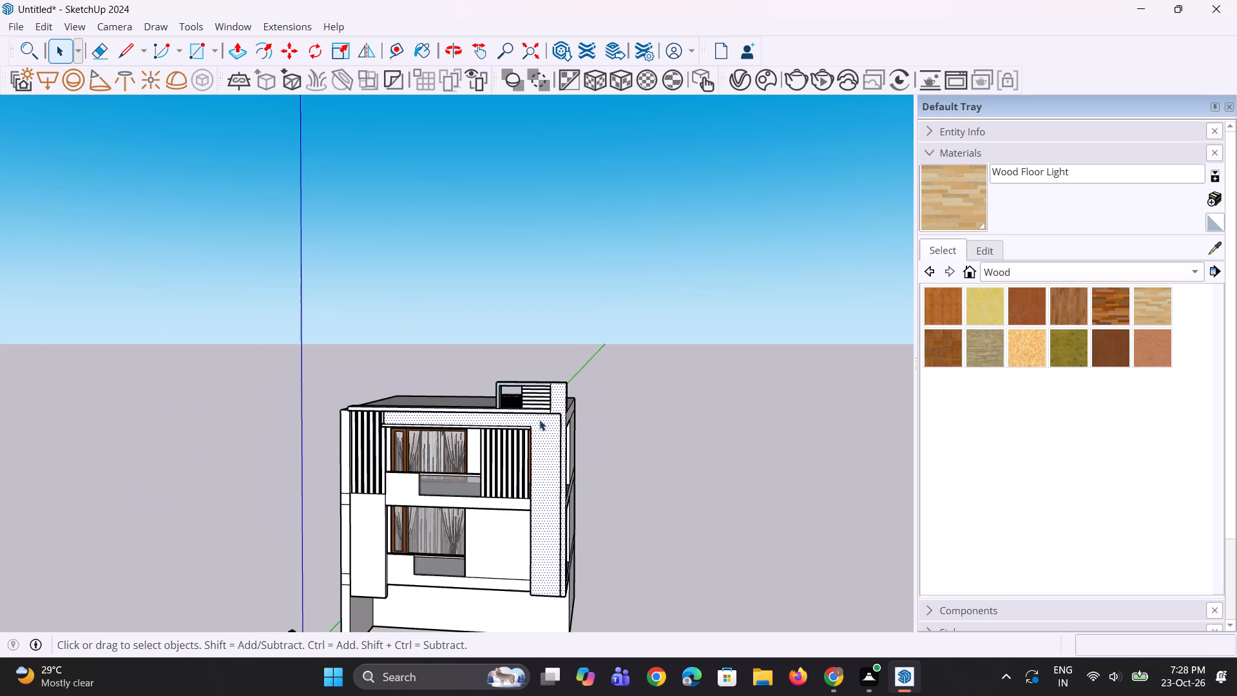
{"action": "scroll", "coordinate": [539, 420], "scroll_direction": "down", "scroll_amount": 7}
{"action": "scroll", "coordinate": [534, 499], "scroll_direction": "up", "scroll_amount": 5}
{"action": "scroll", "coordinate": [568, 546], "scroll_direction": "up", "scroll_amount": 12}
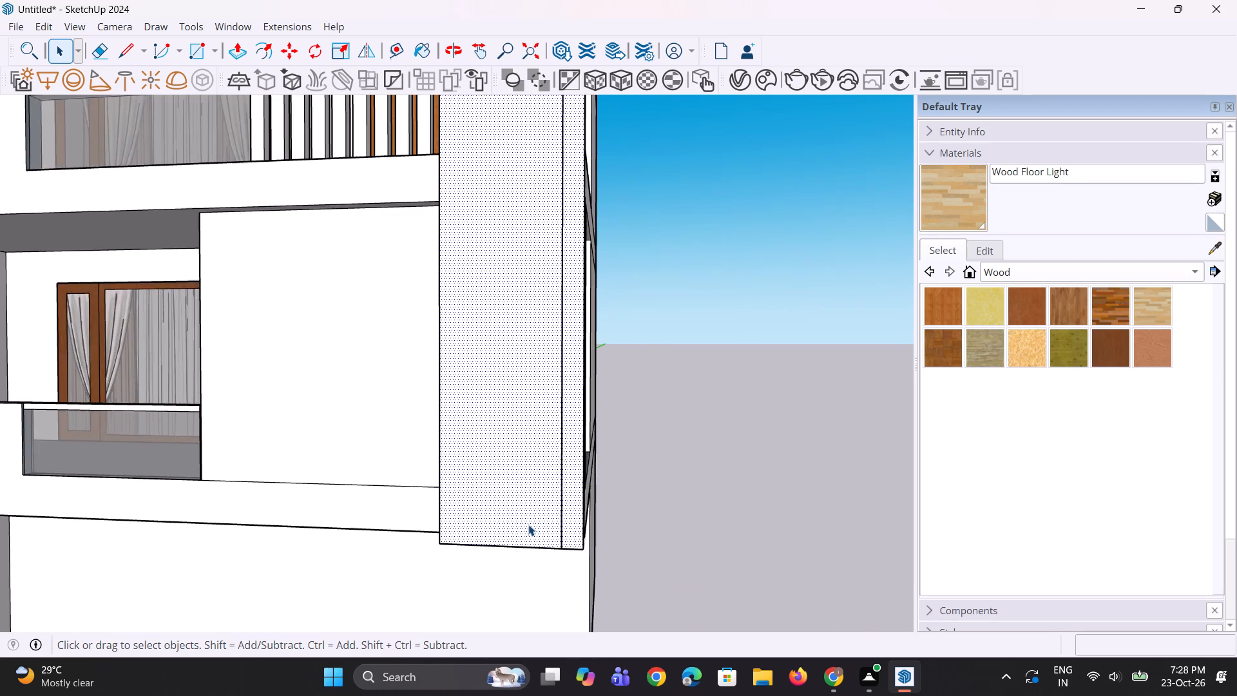
{"action": "middle_click_drag", "start_coordinate": [528, 523], "coordinate": [572, 557]}
{"action": "scroll", "coordinate": [572, 557], "scroll_direction": "up", "scroll_amount": 1}
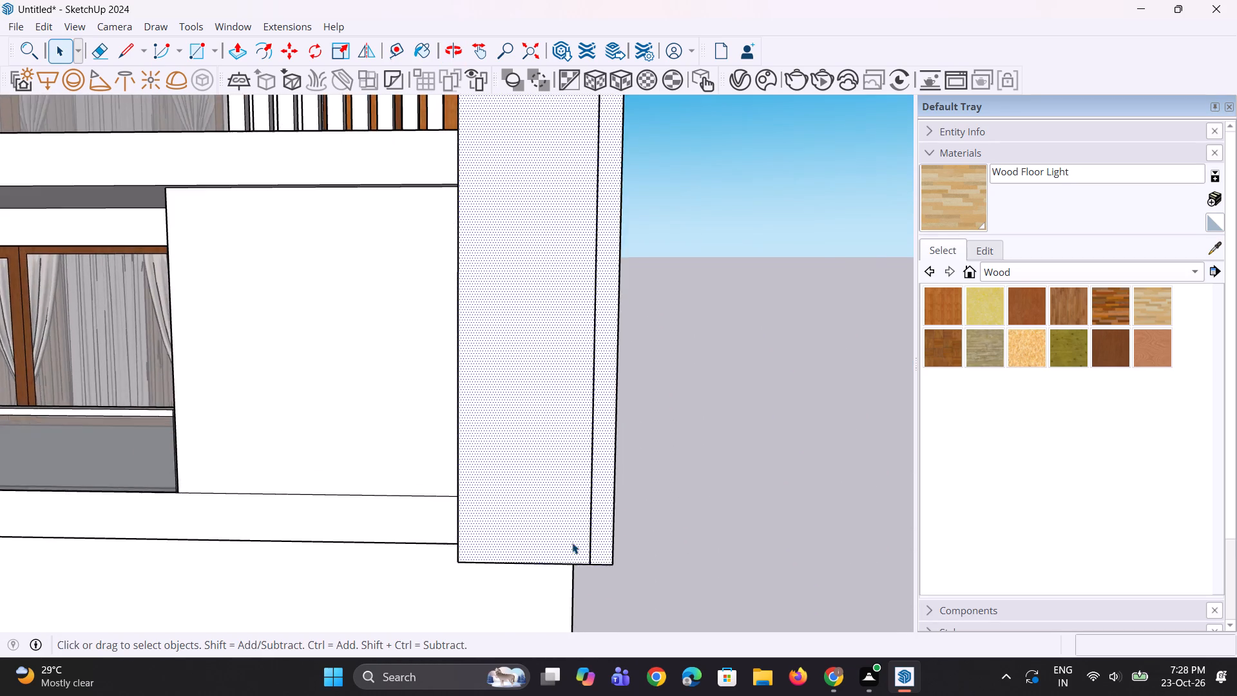
{"action": "scroll", "coordinate": [572, 543], "scroll_direction": "down", "scroll_amount": 11}
{"action": "left_click", "coordinate": [688, 470]}
{"action": "scroll", "coordinate": [610, 296], "scroll_direction": "up", "scroll_amount": 9}
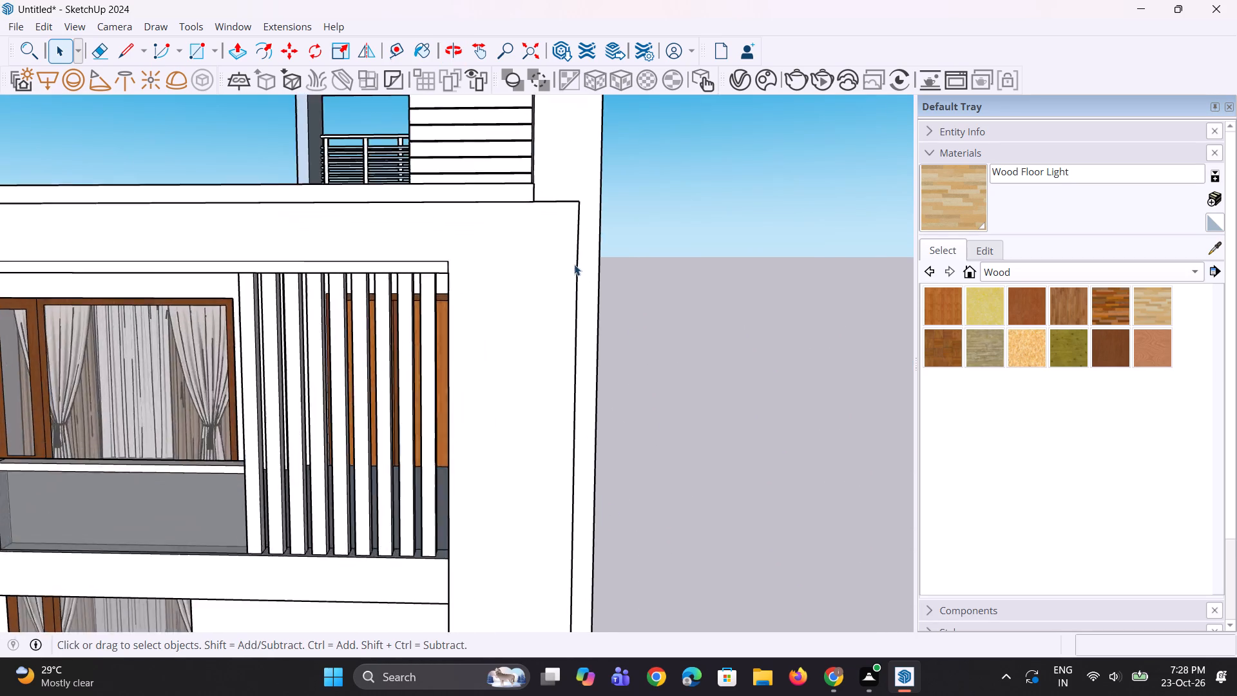
{"action": "scroll", "coordinate": [574, 264], "scroll_direction": "up", "scroll_amount": 3}
{"action": "middle_click_drag", "start_coordinate": [582, 222], "coordinate": [365, 256]}
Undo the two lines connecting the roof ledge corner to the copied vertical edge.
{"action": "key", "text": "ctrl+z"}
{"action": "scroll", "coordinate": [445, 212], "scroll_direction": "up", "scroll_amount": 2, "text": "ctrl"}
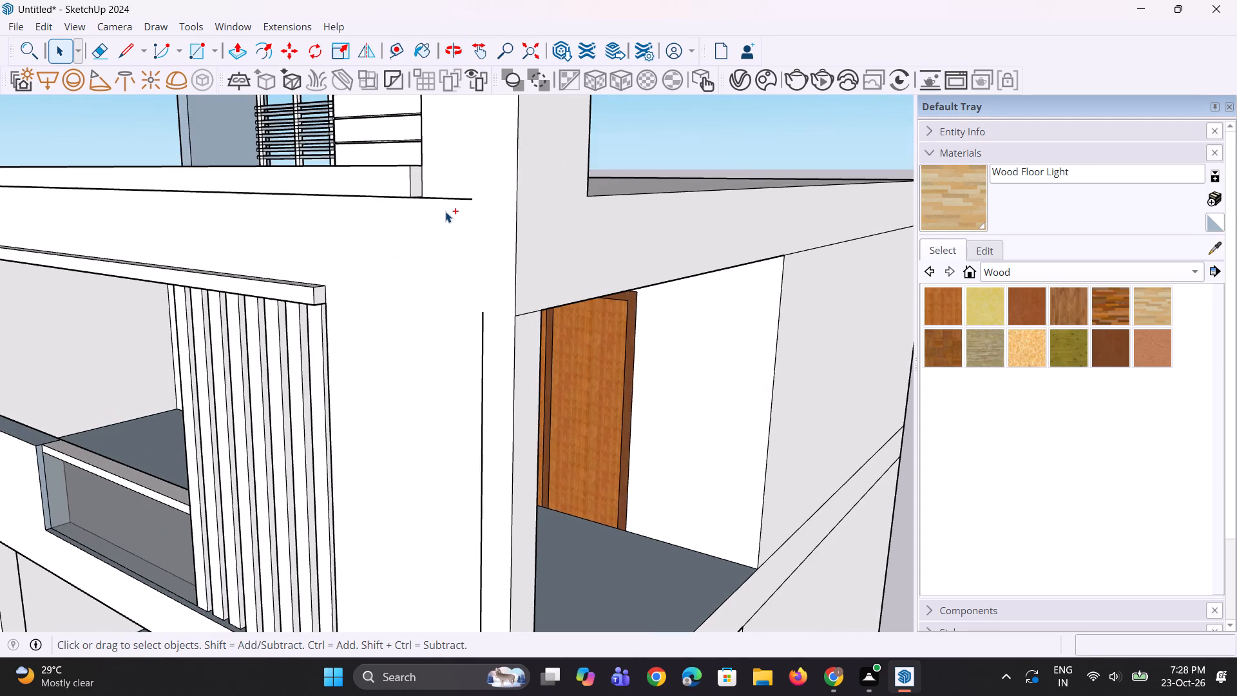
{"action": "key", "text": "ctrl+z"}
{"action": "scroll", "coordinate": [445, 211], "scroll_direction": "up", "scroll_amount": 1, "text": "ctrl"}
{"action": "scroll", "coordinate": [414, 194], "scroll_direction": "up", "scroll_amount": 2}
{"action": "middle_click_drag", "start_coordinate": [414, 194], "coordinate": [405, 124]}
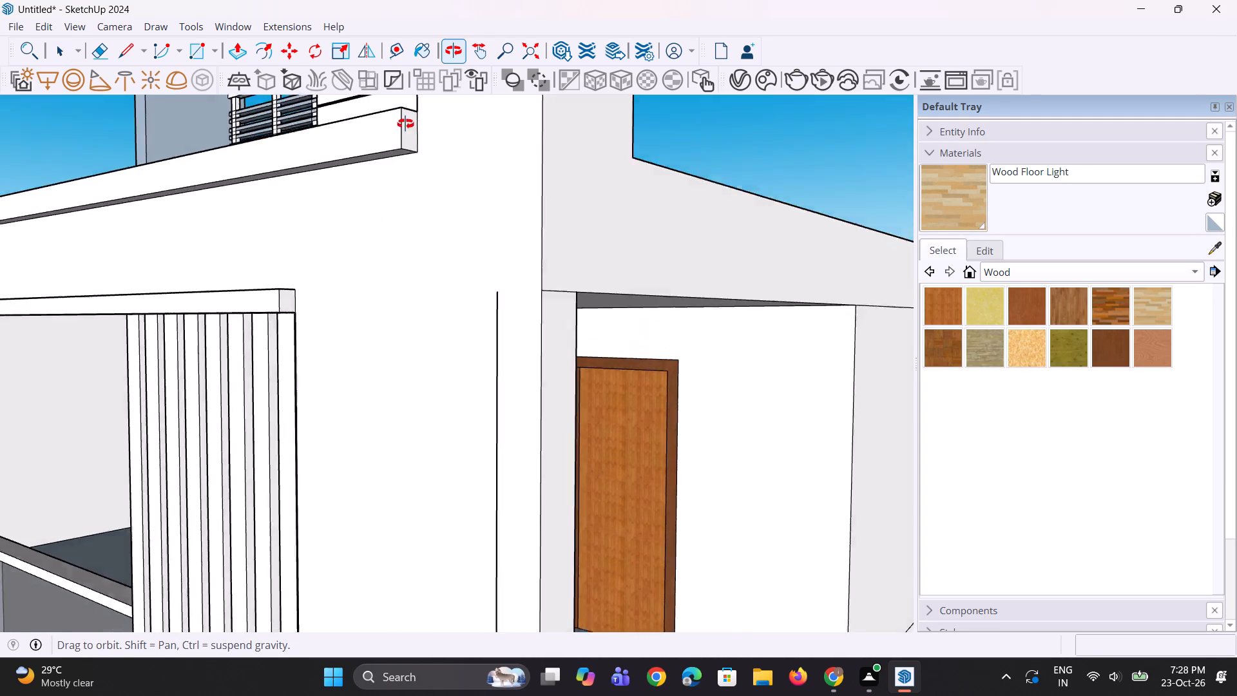
Draw a line from the roof ledge's lower end corner across the front wall, past the copied vertical edge.
{"action": "middle_click_drag", "start_coordinate": [405, 124], "coordinate": [405, 122]}
{"action": "scroll", "coordinate": [405, 138], "scroll_direction": "up", "scroll_amount": 2}
{"action": "key", "text": "l"}
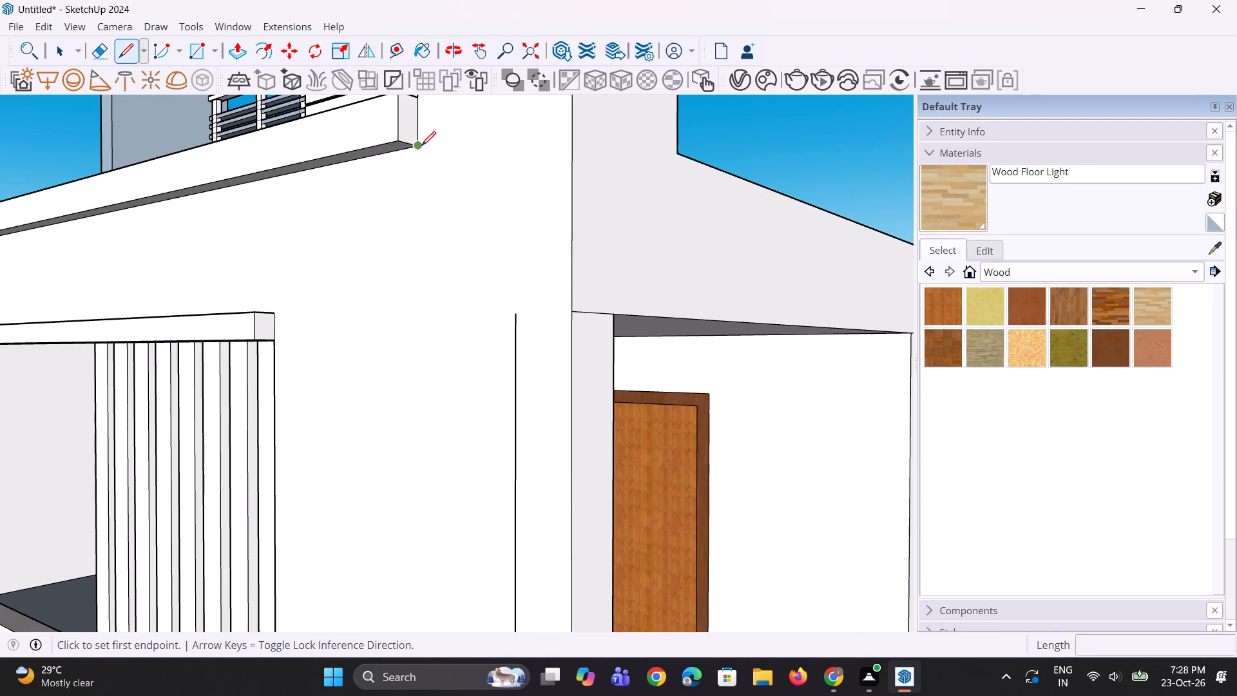
{"action": "left_click", "coordinate": [421, 146]}
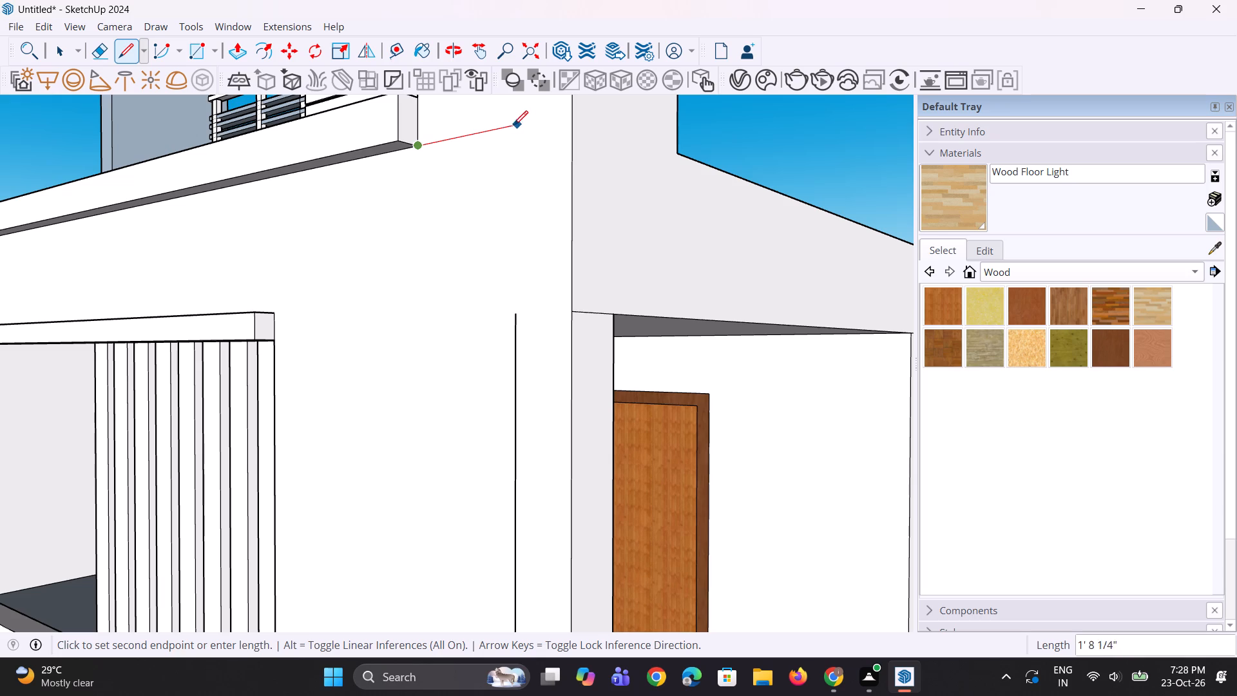
{"action": "left_click", "coordinate": [548, 119]}
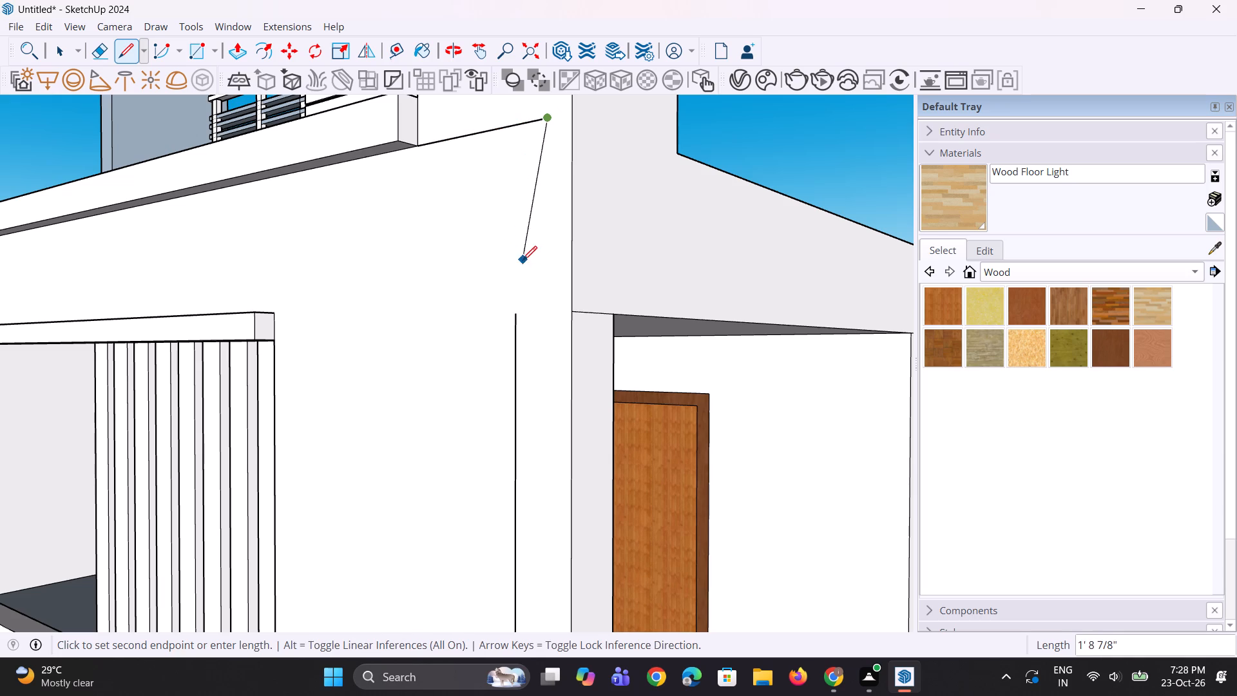
{"action": "key", "text": "space"}
Extend the copied vertical edge about 2' 4" up to the new line and erase the line's overhanging end.
{"action": "key", "text": "l"}
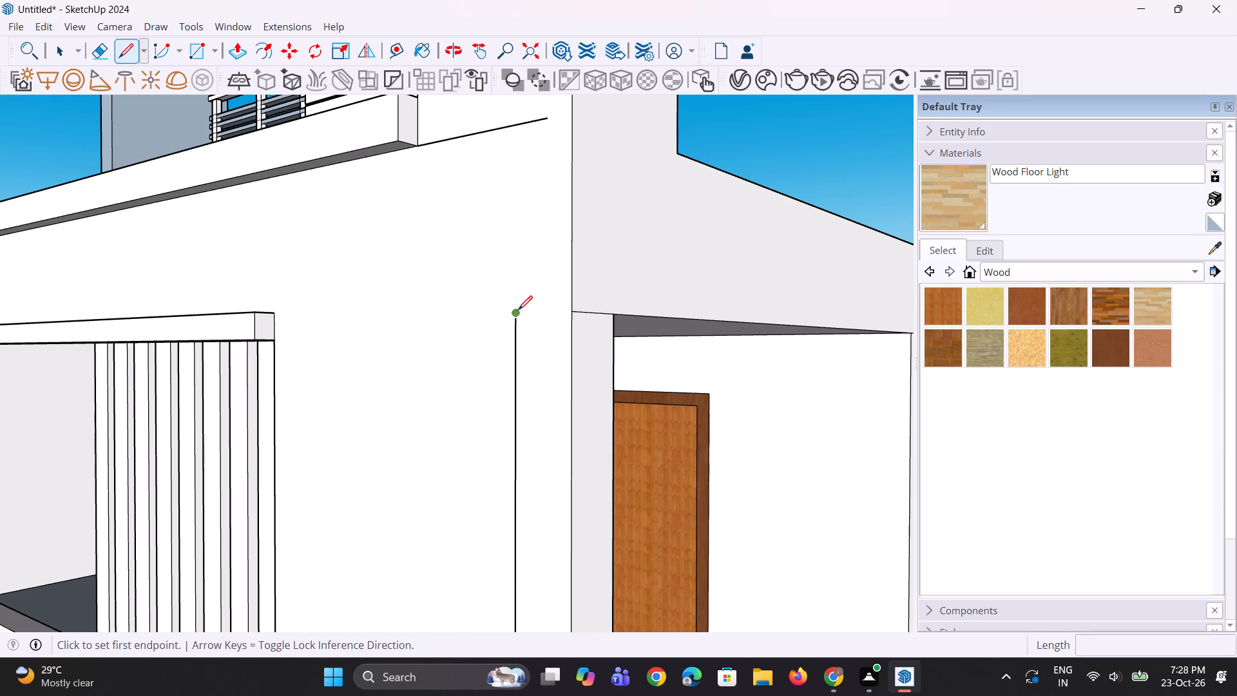
{"action": "left_click", "coordinate": [518, 311]}
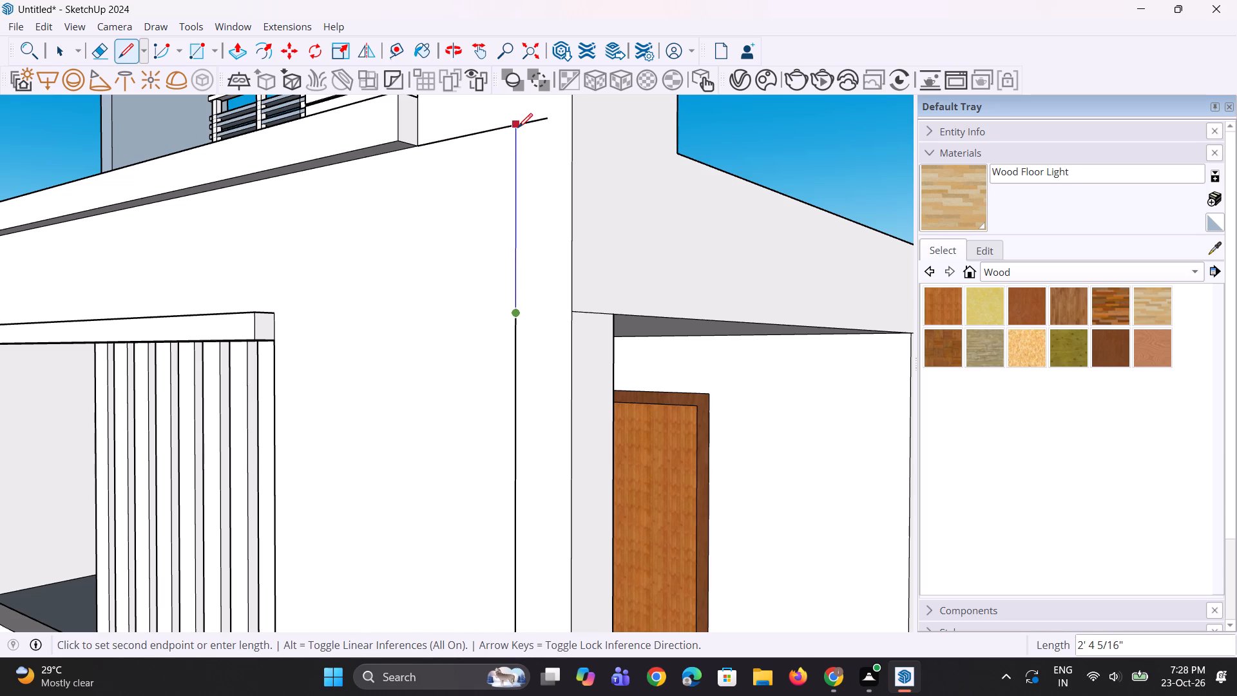
{"action": "left_click", "coordinate": [518, 128]}
{"action": "key", "text": "space"}
{"action": "key", "text": "e"}
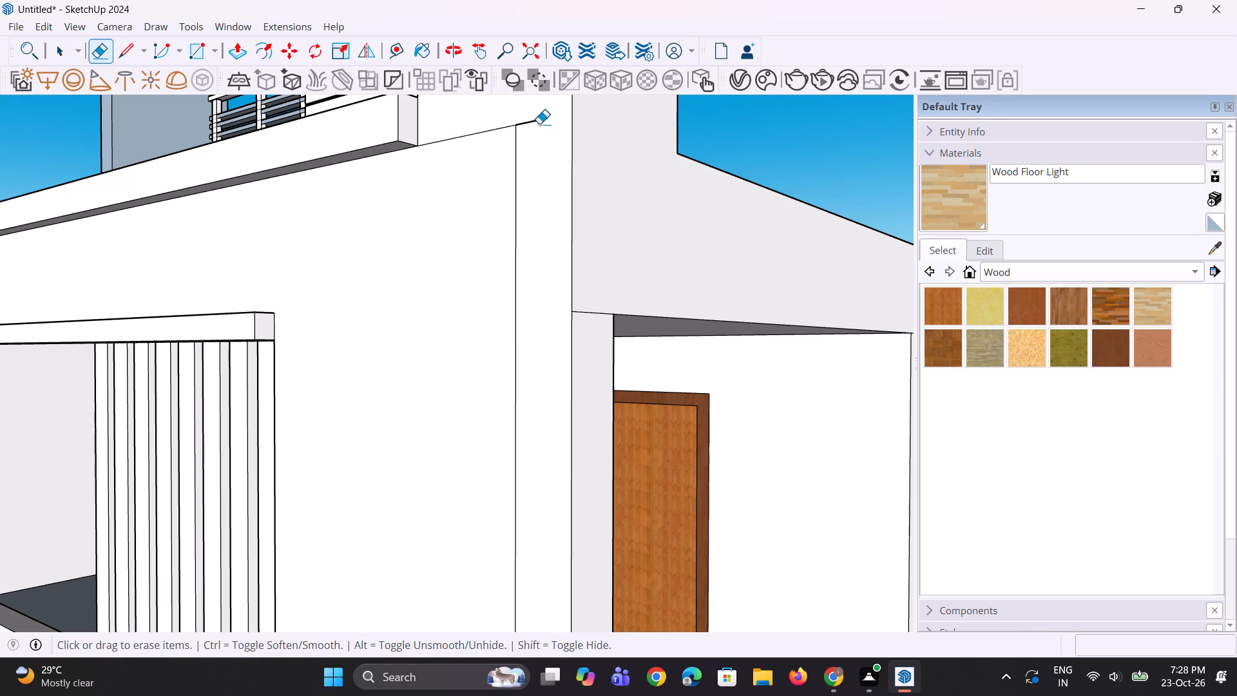
{"action": "left_click", "coordinate": [539, 124]}
{"action": "left_click", "coordinate": [539, 122]}
Draw a narrow upright rectangle about 2' 6" tall on the front face of the rooftop frame's wide end pillar.
{"action": "scroll", "coordinate": [541, 258], "scroll_direction": "down", "scroll_amount": 6}
{"action": "middle_click_drag", "start_coordinate": [539, 292], "coordinate": [567, 329]}
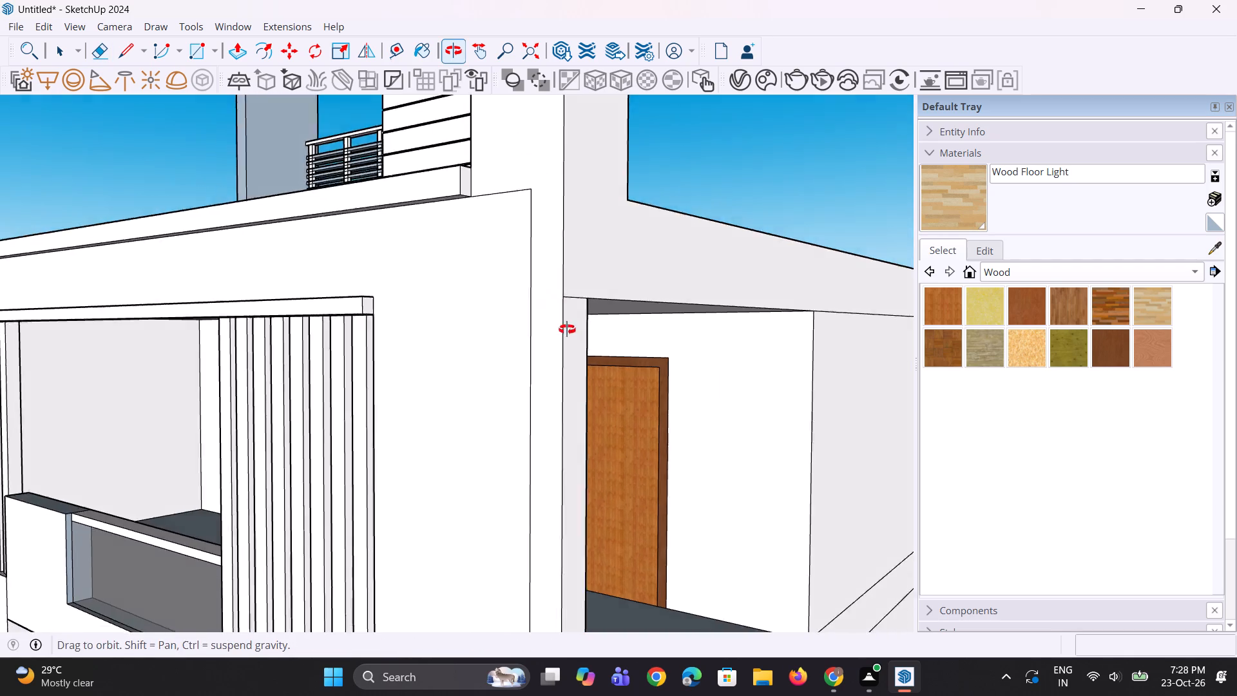
{"action": "middle_click_drag", "start_coordinate": [567, 329], "coordinate": [605, 347]}
{"action": "scroll", "coordinate": [596, 324], "scroll_direction": "down", "scroll_amount": 11}
{"action": "middle_click_drag", "start_coordinate": [571, 326], "coordinate": [583, 331]}
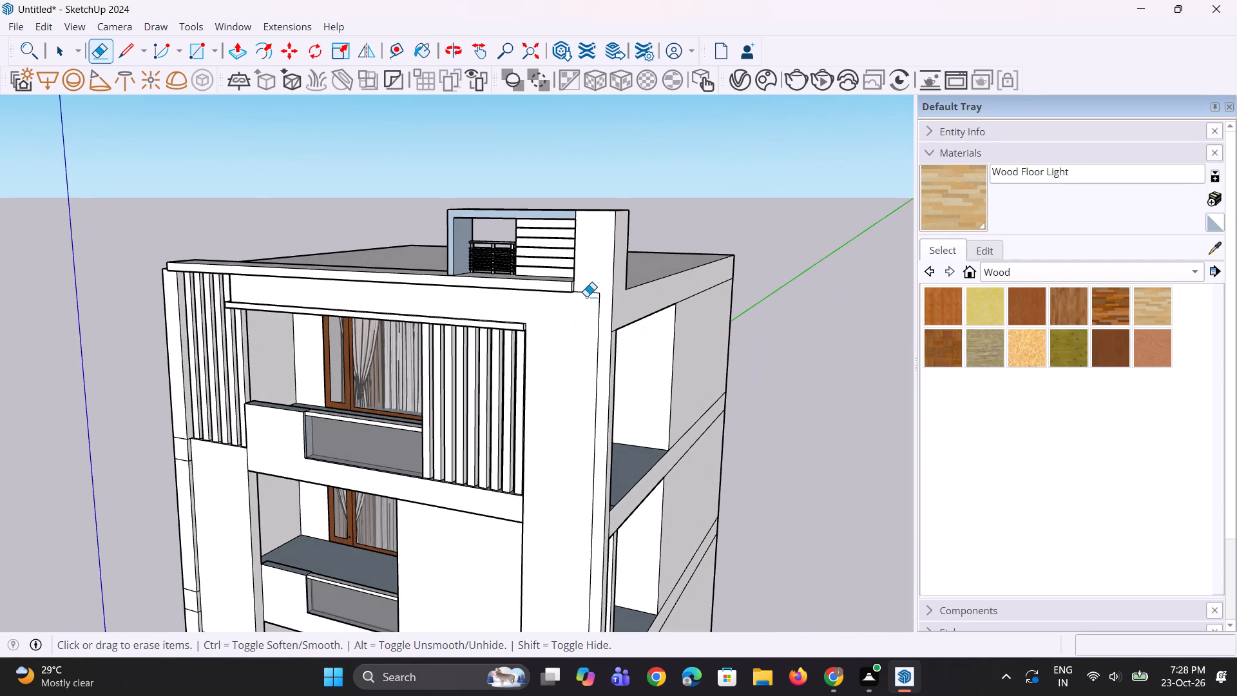
{"action": "key", "text": "r"}
{"action": "scroll", "coordinate": [557, 198], "scroll_direction": "up", "scroll_amount": 6}
{"action": "middle_click_drag", "start_coordinate": [613, 283], "coordinate": [620, 284]}
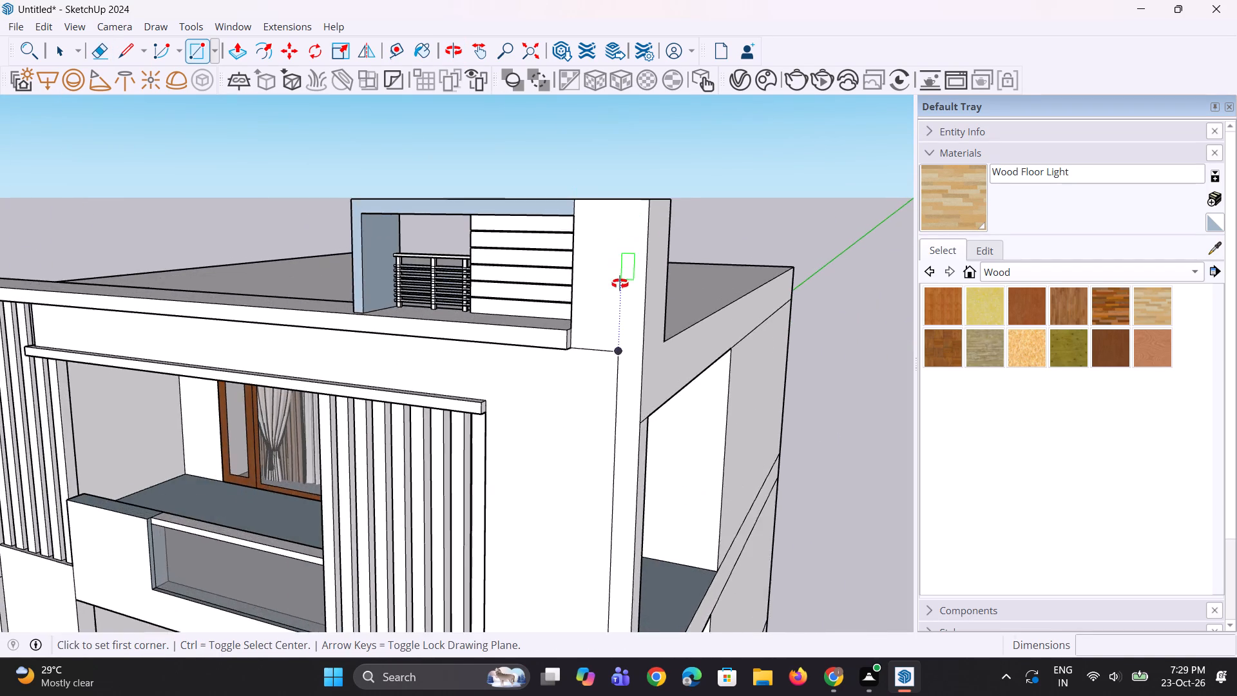
{"action": "middle_click_drag", "start_coordinate": [620, 284], "coordinate": [712, 282]}
{"action": "scroll", "coordinate": [640, 242], "scroll_direction": "up", "scroll_amount": 2}
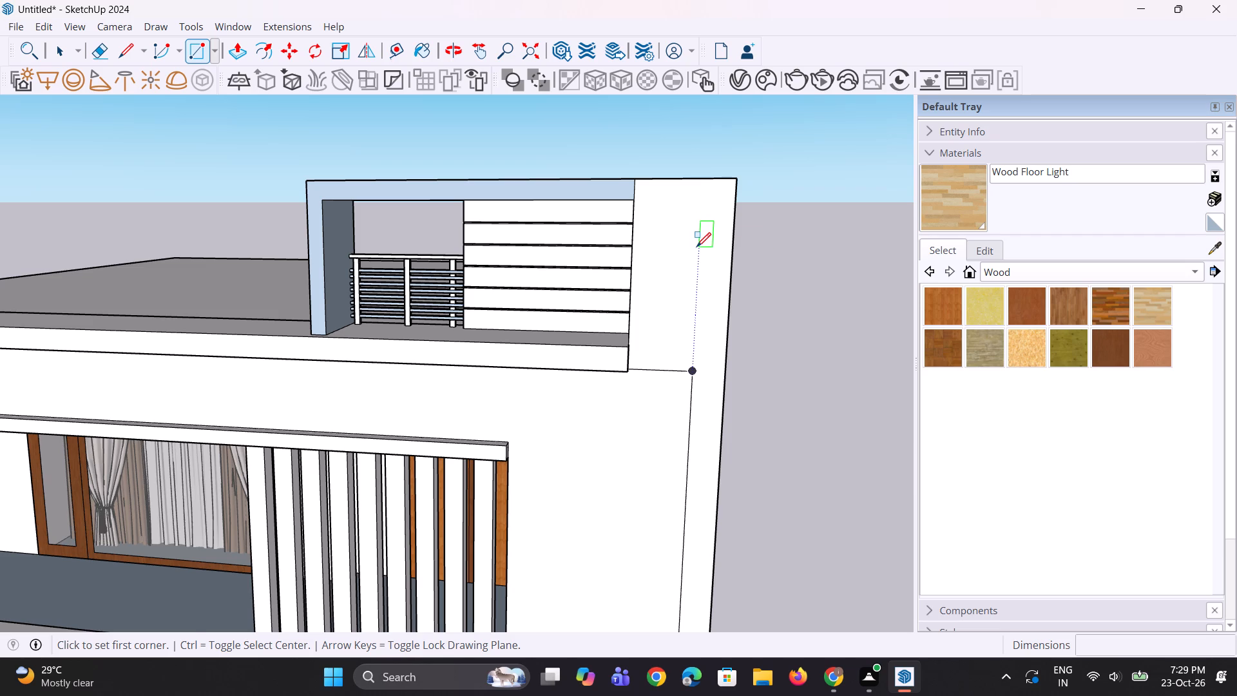
{"action": "left_click", "coordinate": [696, 247]}
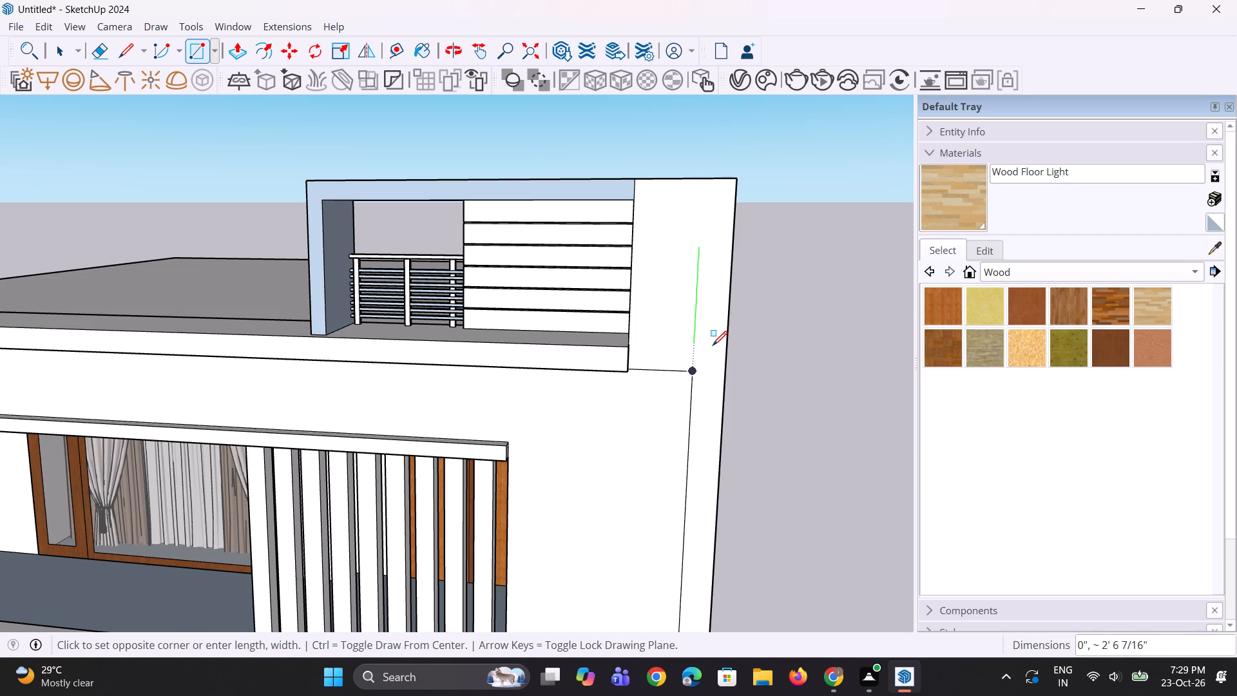
{"action": "left_click", "coordinate": [715, 343]}
{"action": "key", "text": "space"}
{"action": "scroll", "coordinate": [713, 336], "scroll_direction": "up", "scroll_amount": 2}
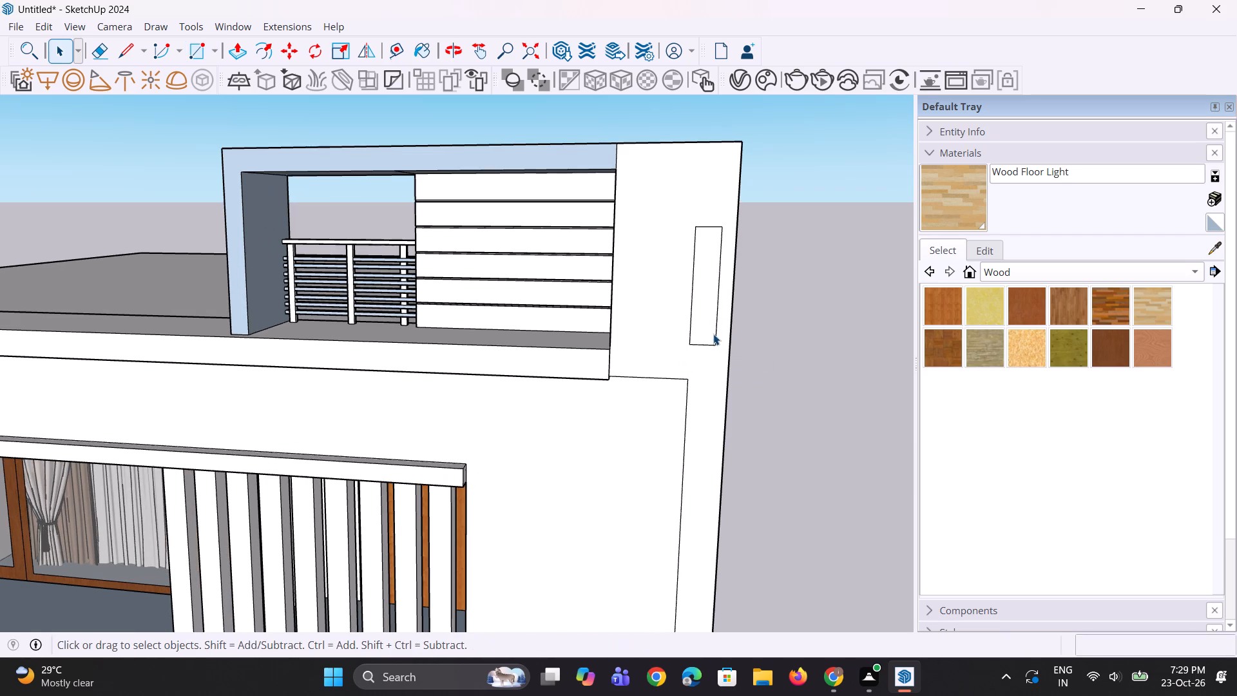
{"action": "key", "text": "space"}
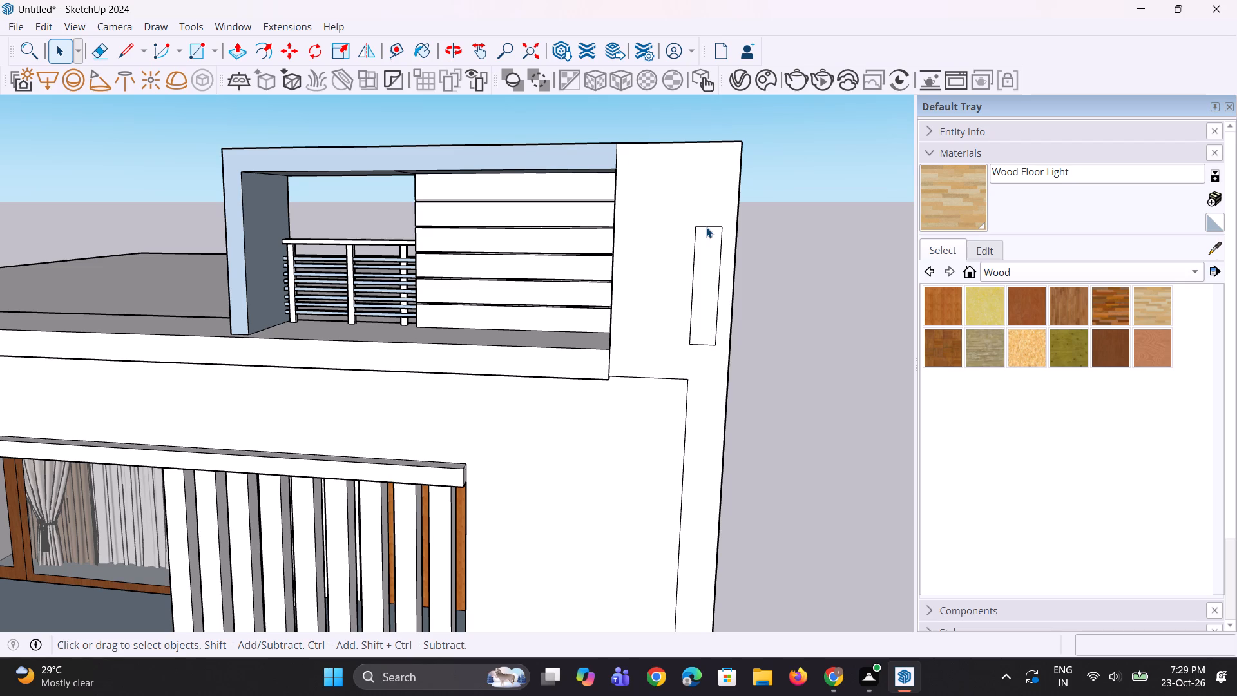
Move the top edge of the narrow rectangle upward on the rooftop pillar to make it taller.
{"action": "left_click", "coordinate": [706, 226]}
{"action": "scroll", "coordinate": [706, 226], "scroll_direction": "up", "scroll_amount": 1}
{"action": "key", "text": "m"}
{"action": "left_click", "coordinate": [698, 227]}
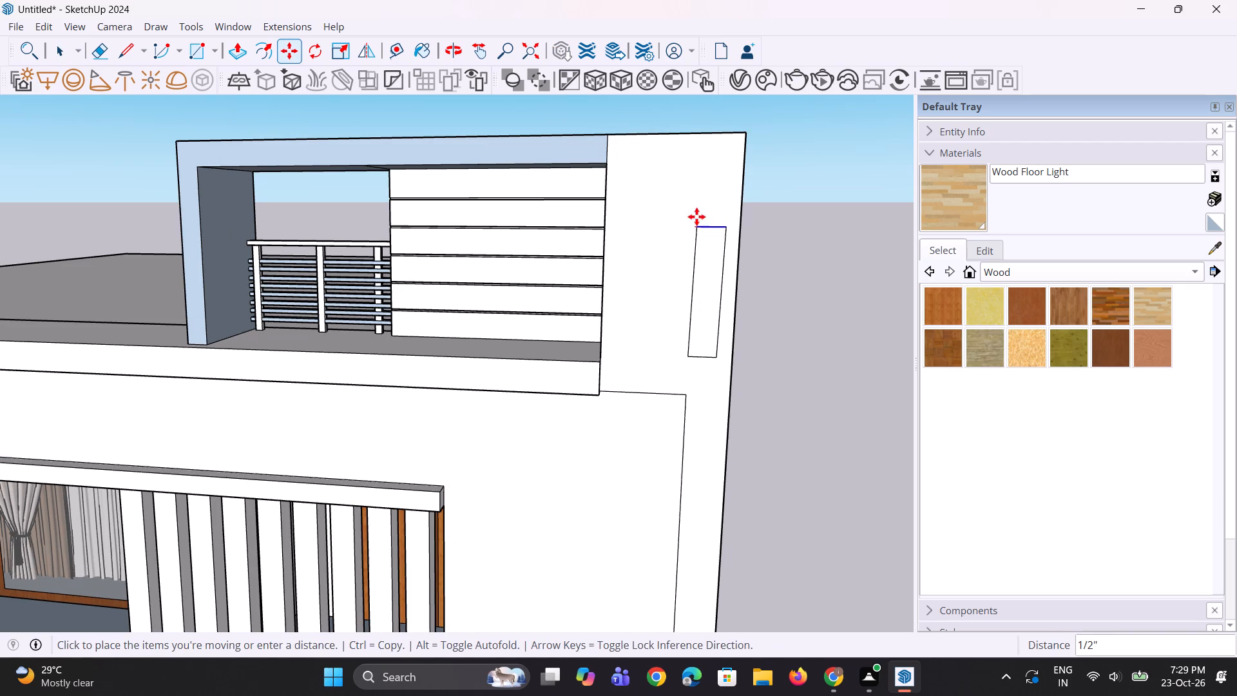
{"action": "left_click", "coordinate": [698, 198]}
{"action": "key", "text": "space"}
{"action": "scroll", "coordinate": [667, 293], "scroll_direction": "down", "scroll_amount": 4}
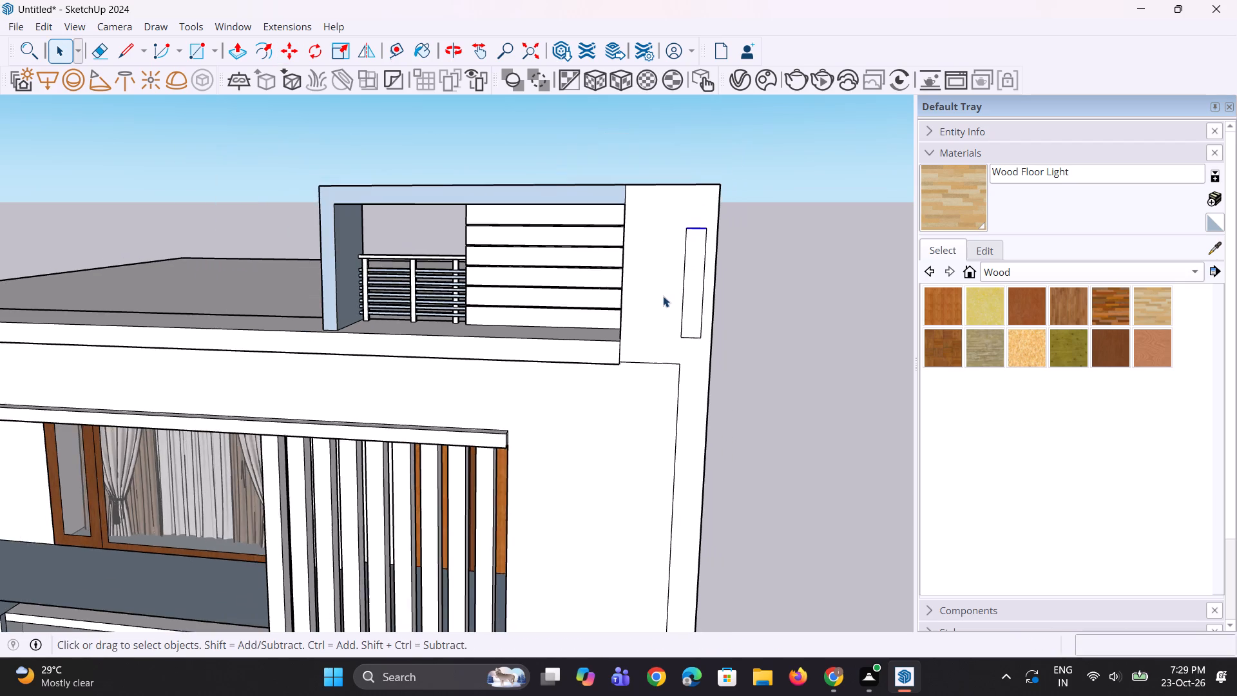
Push the narrow rectangle on the rooftop pillar about 9" inward to form a vertical recess.
{"action": "middle_click_drag", "start_coordinate": [673, 317], "coordinate": [582, 354]}
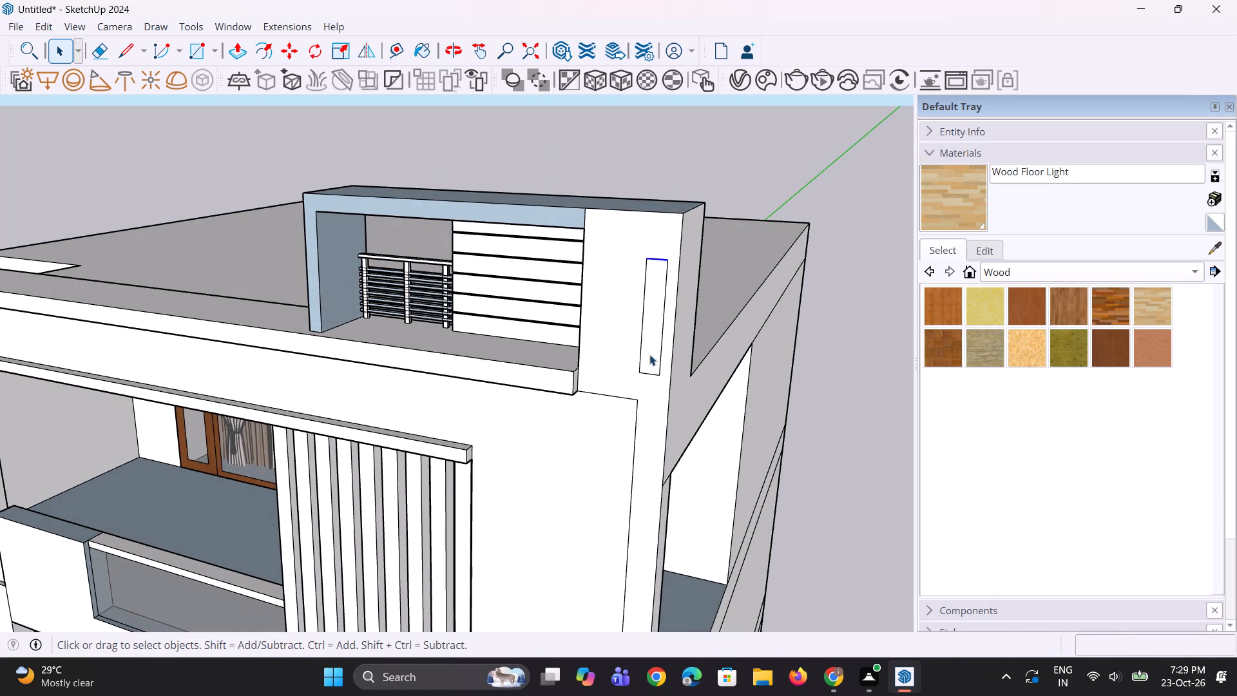
{"action": "key", "text": "p"}
{"action": "left_click", "coordinate": [650, 353]}
{"action": "left_click", "coordinate": [655, 343]}
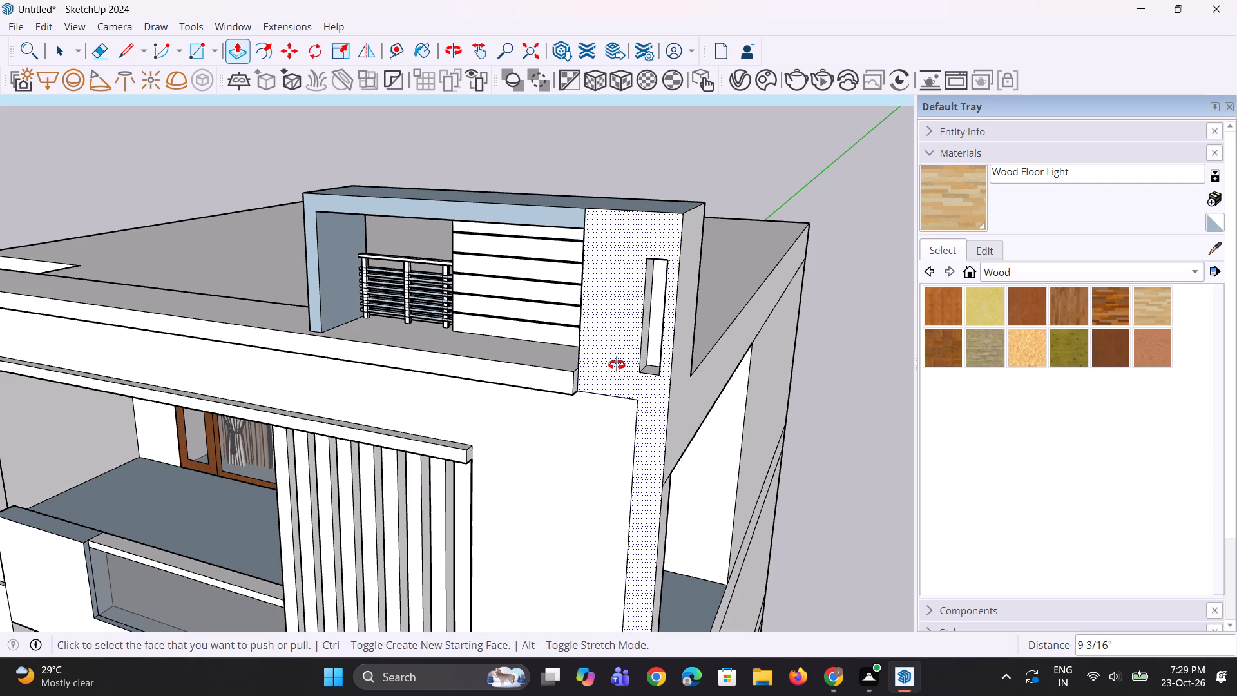
{"action": "middle_click_drag", "start_coordinate": [617, 365], "coordinate": [707, 340]}
{"action": "key", "text": "space"}
{"action": "scroll", "coordinate": [673, 332], "scroll_direction": "down", "scroll_amount": 4}
{"action": "key", "text": "space"}
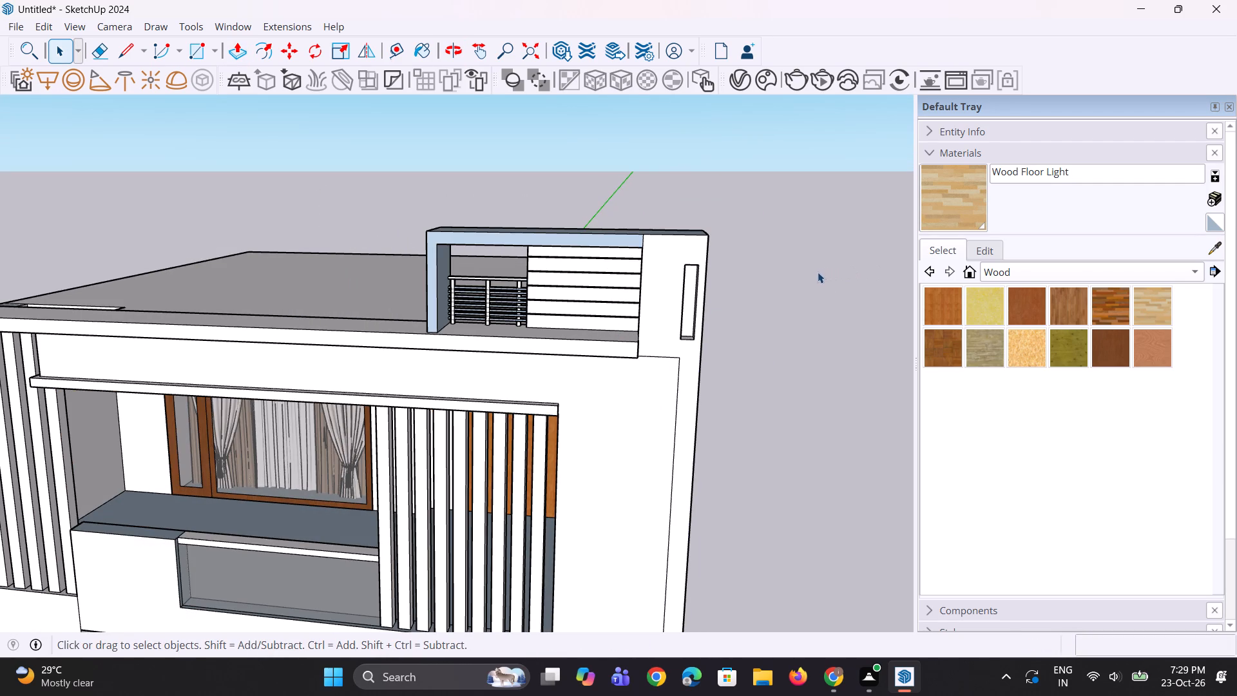
Pull the large front wall face around the upper balcony outward by 4 5/8".
{"action": "scroll", "coordinate": [681, 278], "scroll_direction": "down", "scroll_amount": 3}
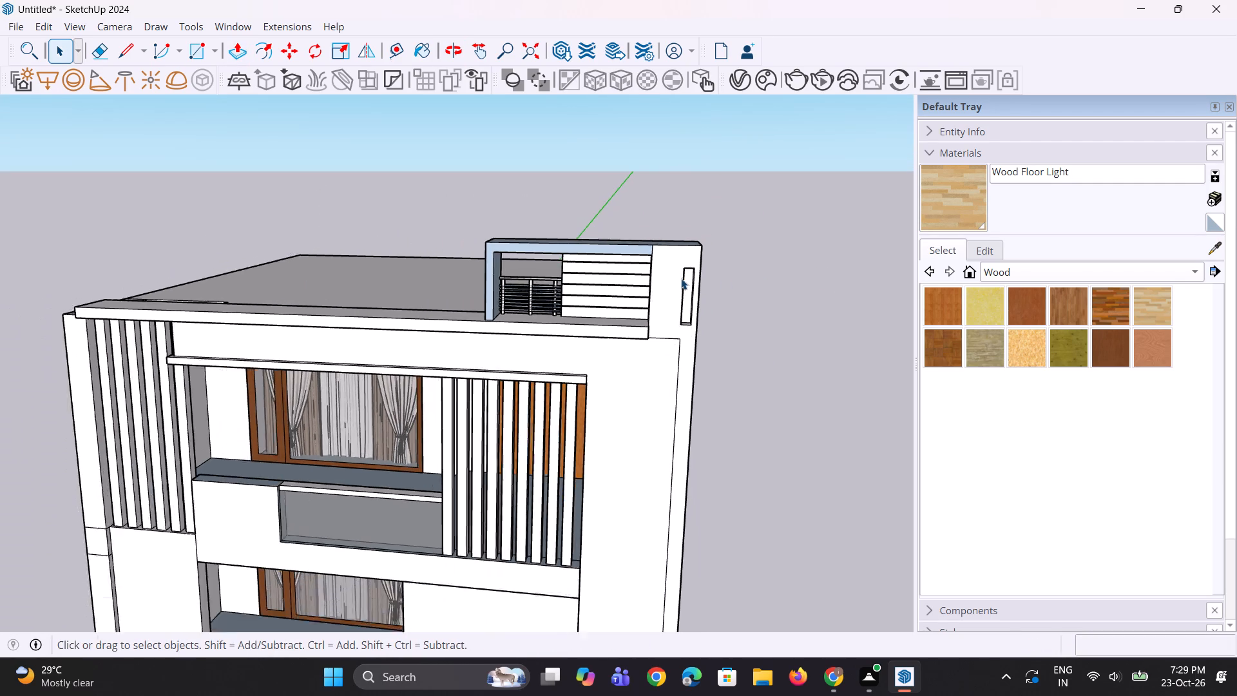
{"action": "scroll", "coordinate": [681, 278], "scroll_direction": "down", "scroll_amount": 1}
{"action": "middle_click_drag", "start_coordinate": [701, 327], "coordinate": [627, 328]}
{"action": "scroll", "coordinate": [563, 293], "scroll_direction": "down", "scroll_amount": 5}
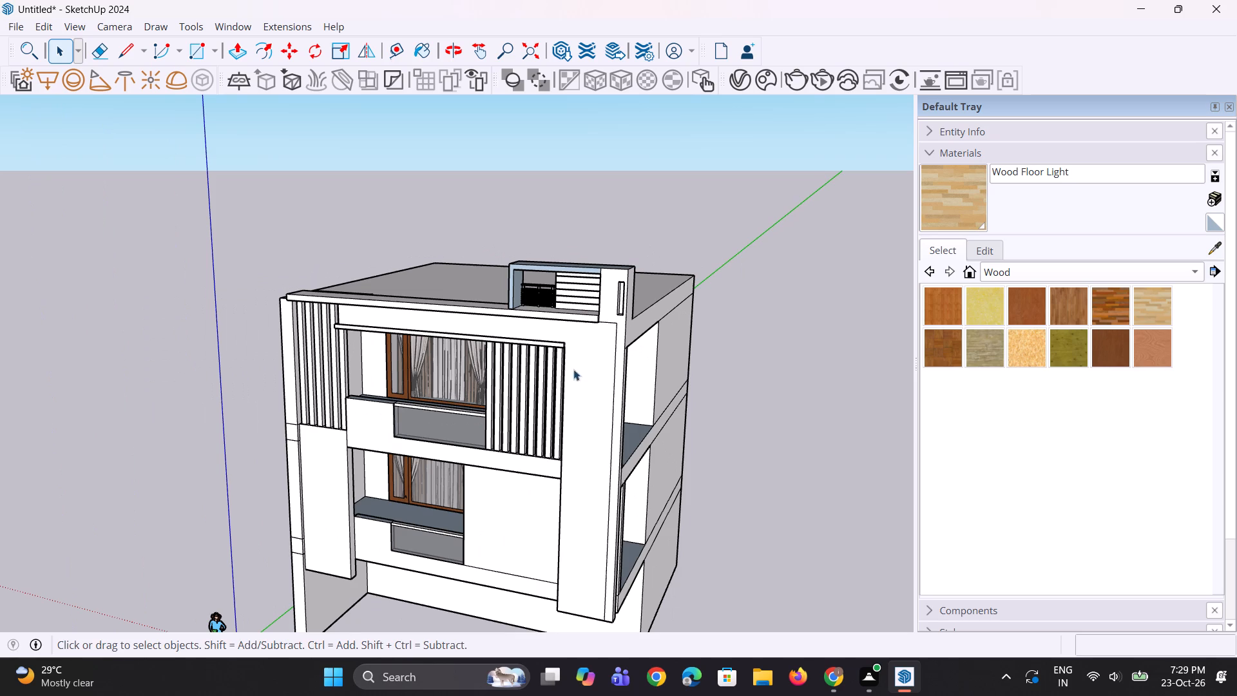
{"action": "key", "text": "p"}
{"action": "left_click", "coordinate": [573, 414]}
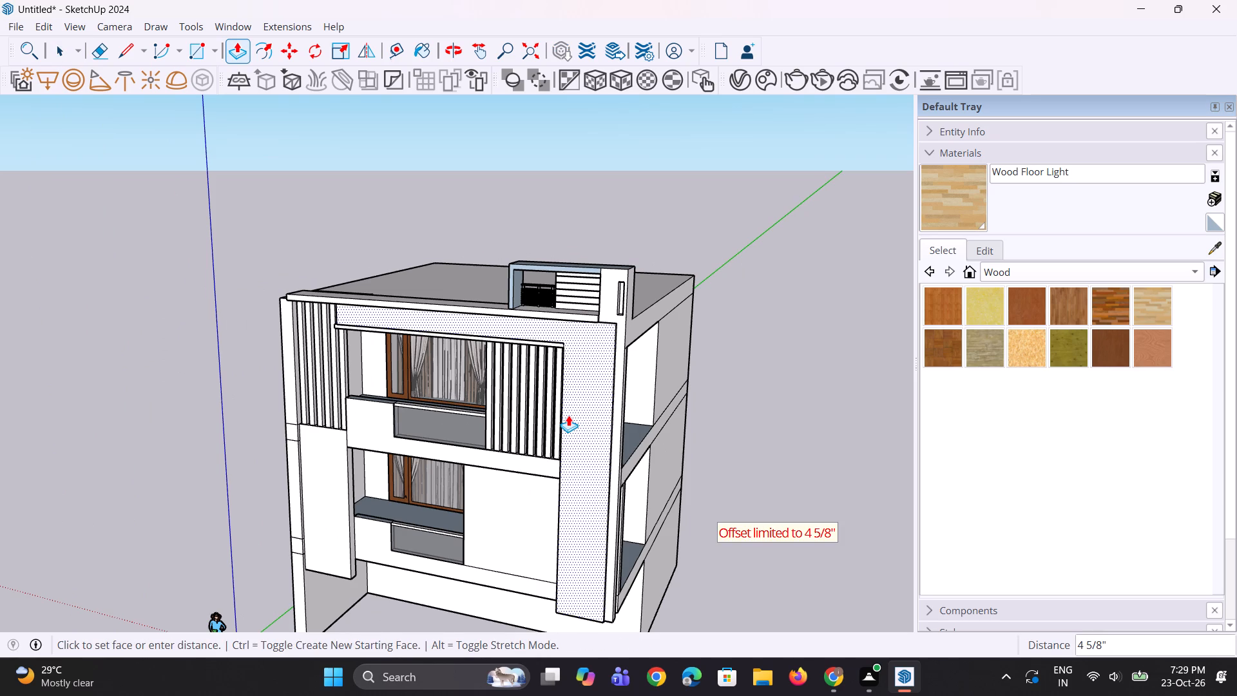
{"action": "left_click", "coordinate": [568, 415]}
{"action": "middle_click_drag", "start_coordinate": [611, 470], "coordinate": [562, 484]}
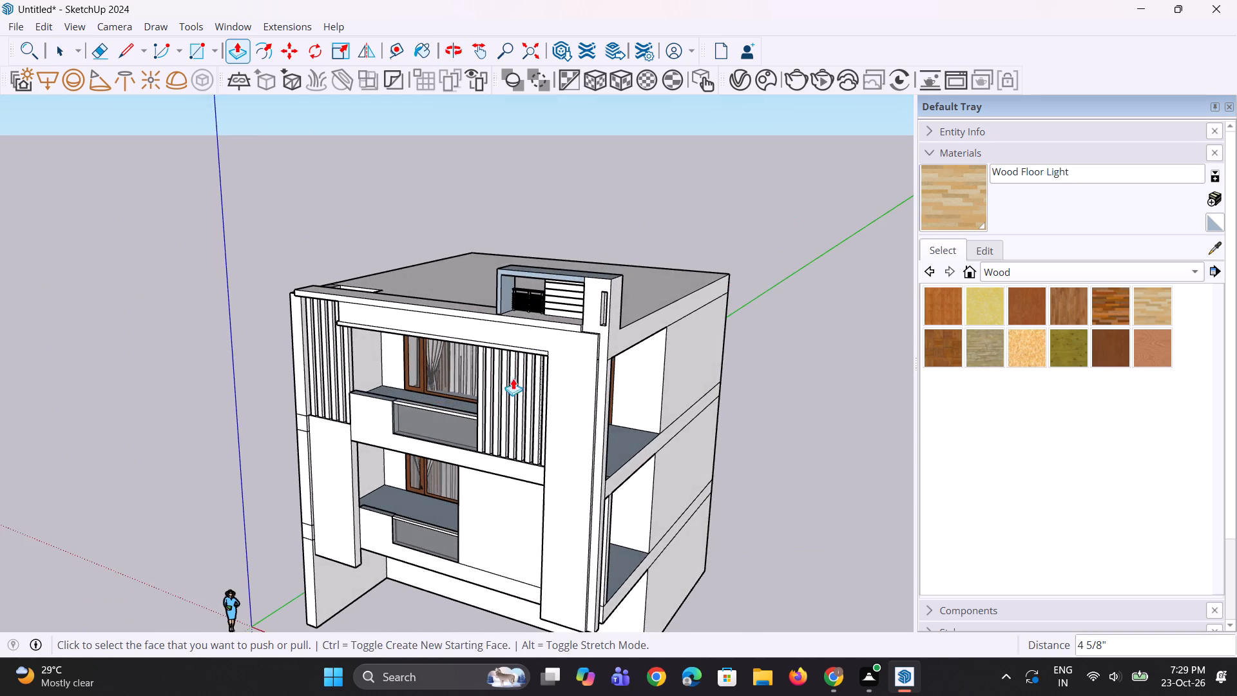
Pull the front face of the thin ledge above the upper balcony and louvres outward about 6".
{"action": "scroll", "coordinate": [513, 347], "scroll_direction": "up", "scroll_amount": 9}
{"action": "left_click", "coordinate": [523, 353]}
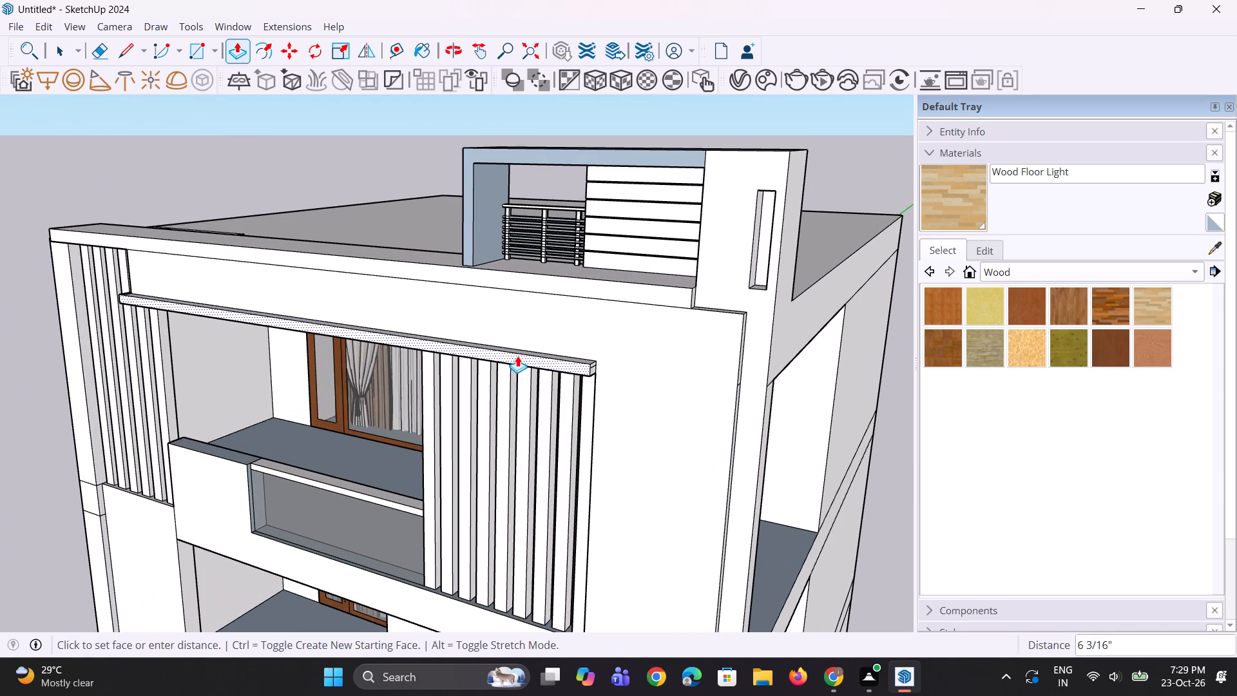
{"action": "left_click", "coordinate": [517, 356]}
Pull the large front wall face outward a further 2 13/16" or so beneath the roof ledge.
{"action": "left_click", "coordinate": [555, 342]}
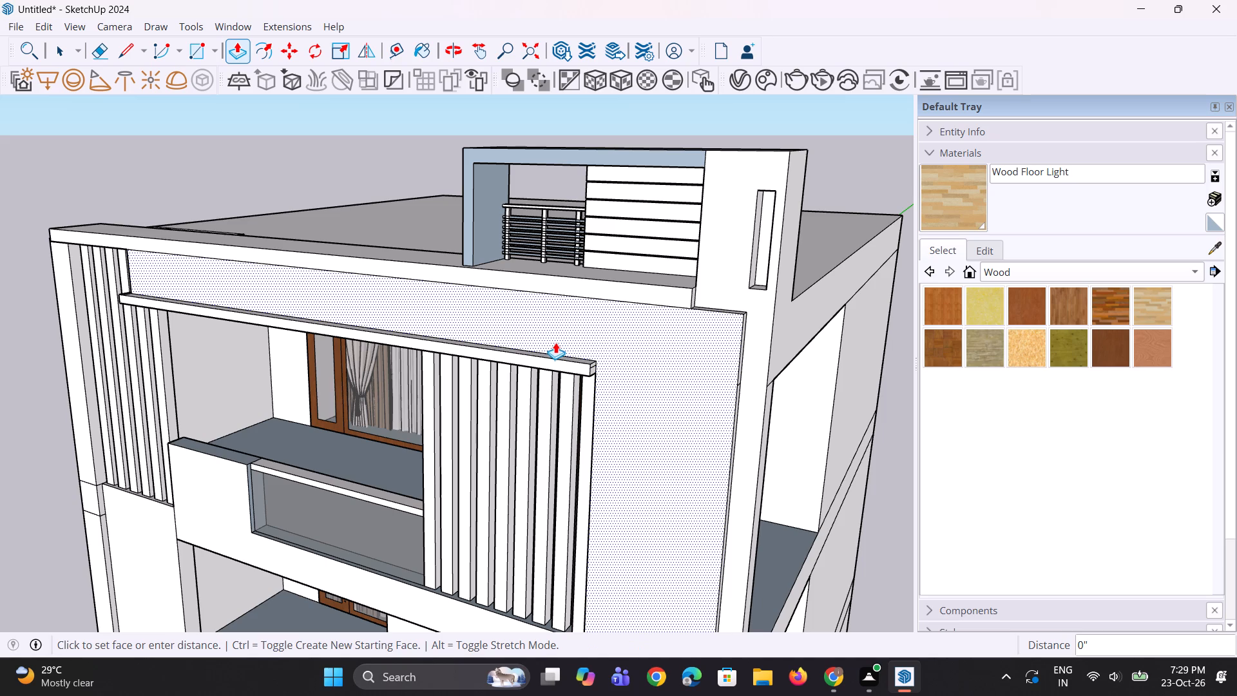
{"action": "left_click", "coordinate": [553, 343]}
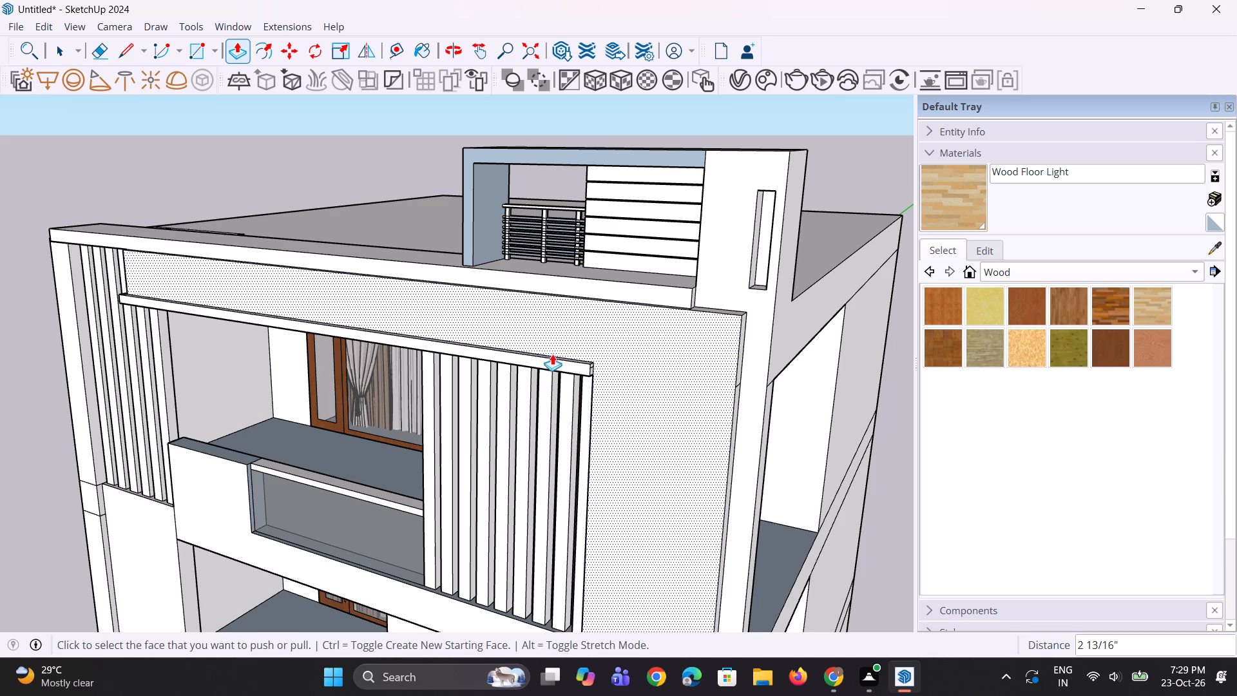
{"action": "left_click", "coordinate": [553, 360]}
{"action": "left_click", "coordinate": [553, 360]}
{"action": "scroll", "coordinate": [548, 357], "scroll_direction": "down", "scroll_amount": 4}
{"action": "middle_click_drag", "start_coordinate": [542, 394], "coordinate": [658, 344]}
{"action": "key", "text": "space"}
{"action": "key", "text": "space"}
Pull the front face of the long roof ledge outward 9".
{"action": "scroll", "coordinate": [492, 386], "scroll_direction": "down", "scroll_amount": 4}
{"action": "middle_click_drag", "start_coordinate": [479, 400], "coordinate": [746, 267]}
{"action": "scroll", "coordinate": [393, 313], "scroll_direction": "up", "scroll_amount": 7}
{"action": "key", "text": "p"}
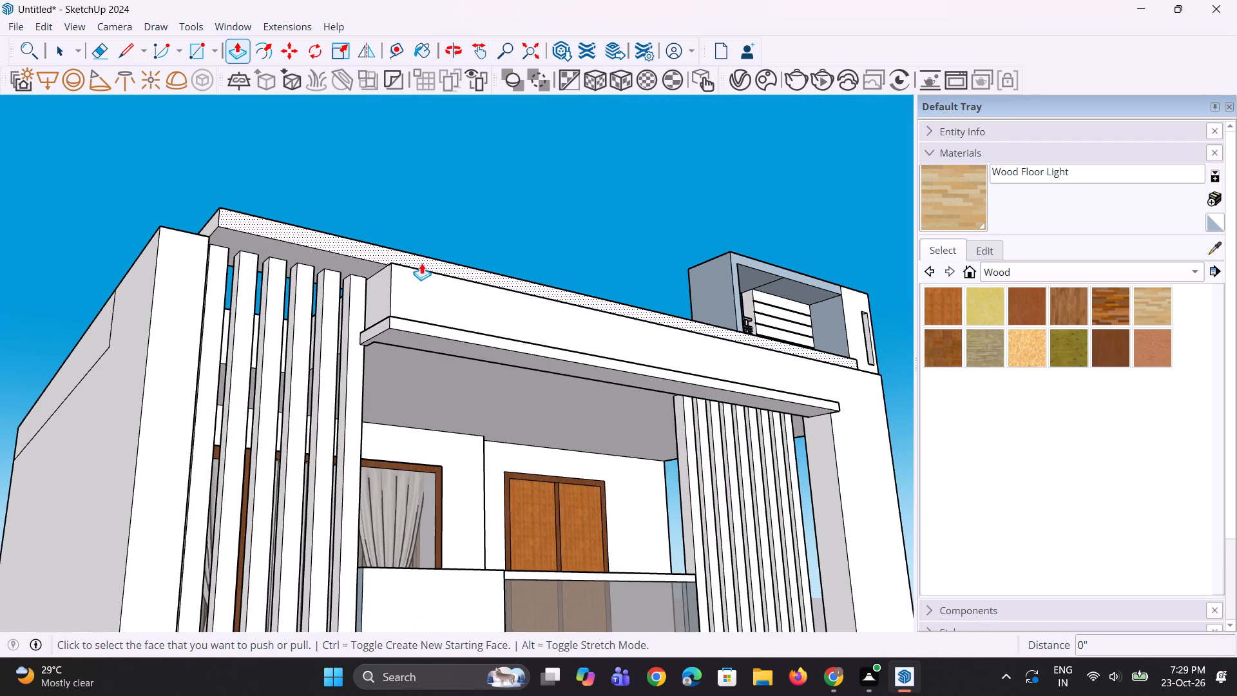
{"action": "left_click", "coordinate": [421, 262]}
{"action": "left_click", "coordinate": [445, 330]}
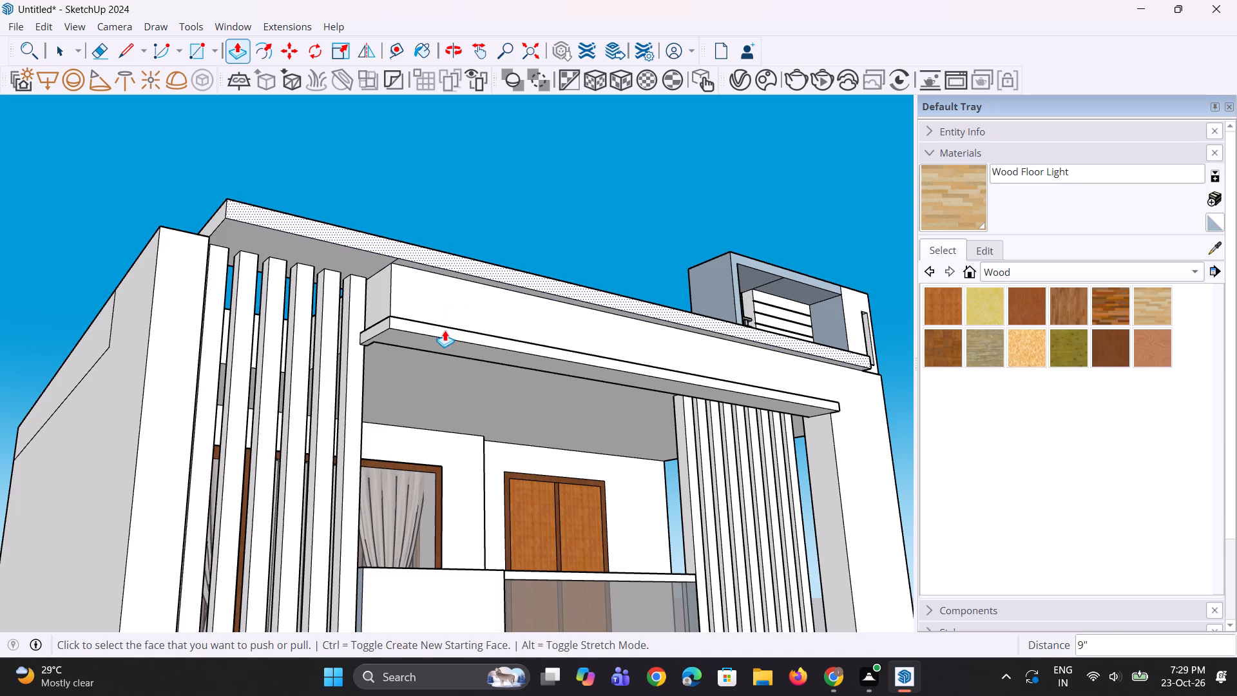
{"action": "middle_click_drag", "start_coordinate": [470, 336], "coordinate": [440, 348]}
{"action": "scroll", "coordinate": [412, 325], "scroll_direction": "down", "scroll_amount": 5}
{"action": "middle_click_drag", "start_coordinate": [372, 317], "coordinate": [287, 351]}
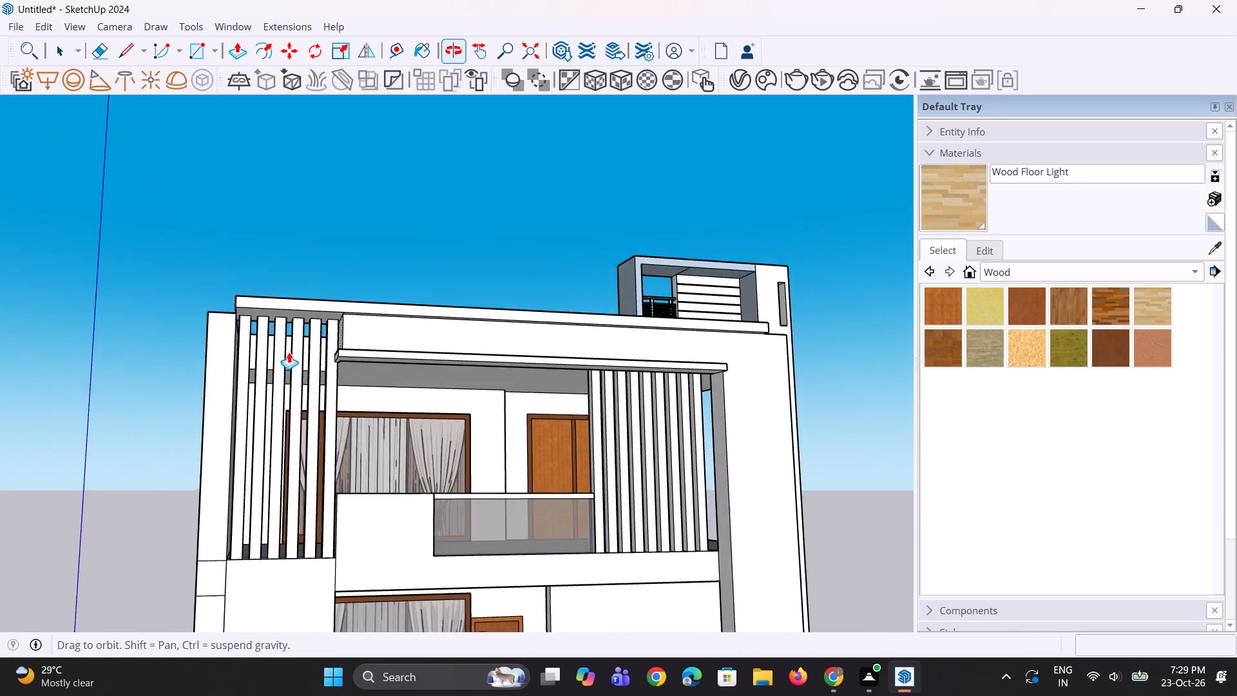
{"action": "scroll", "coordinate": [296, 341], "scroll_direction": "down", "scroll_amount": 5}
{"action": "key", "text": "space"}
{"action": "key", "text": "space"}
Extend the building's bottom face downward by about 1' 10".
{"action": "middle_click_drag", "start_coordinate": [349, 307], "coordinate": [335, 329]}
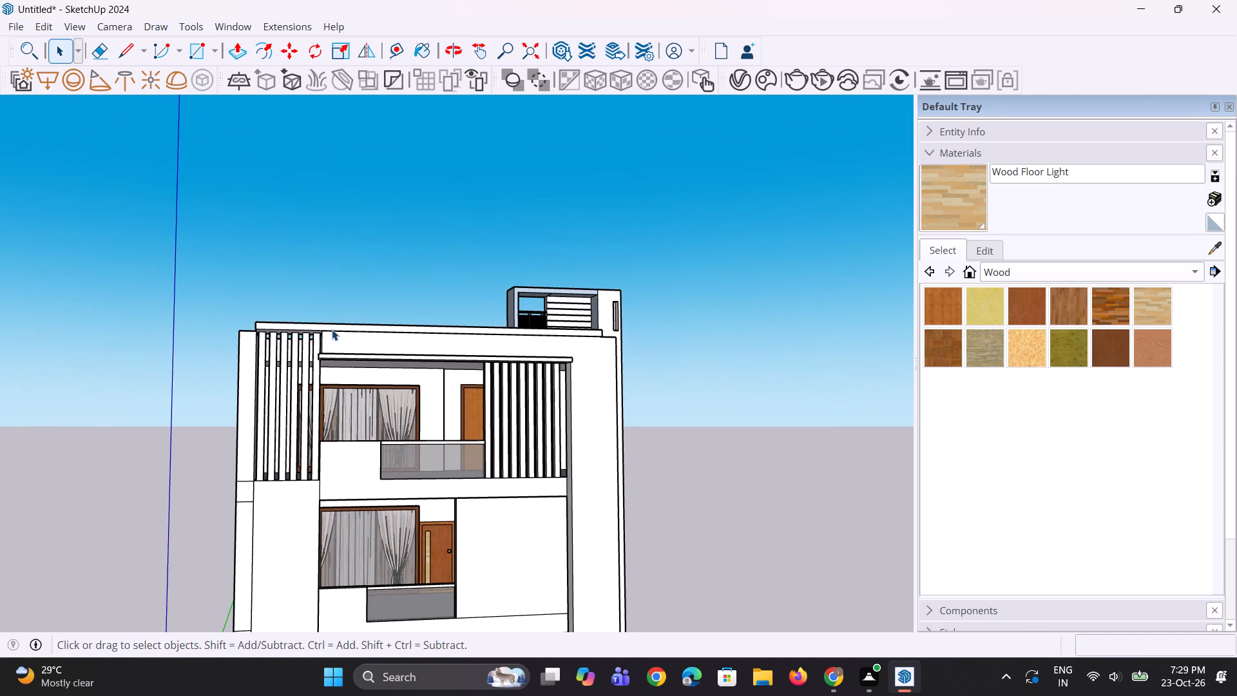
{"action": "scroll", "coordinate": [332, 329], "scroll_direction": "down", "scroll_amount": 12}
{"action": "scroll", "coordinate": [333, 330], "scroll_direction": "up", "scroll_amount": 1}
{"action": "scroll", "coordinate": [336, 328], "scroll_direction": "down", "scroll_amount": 3}
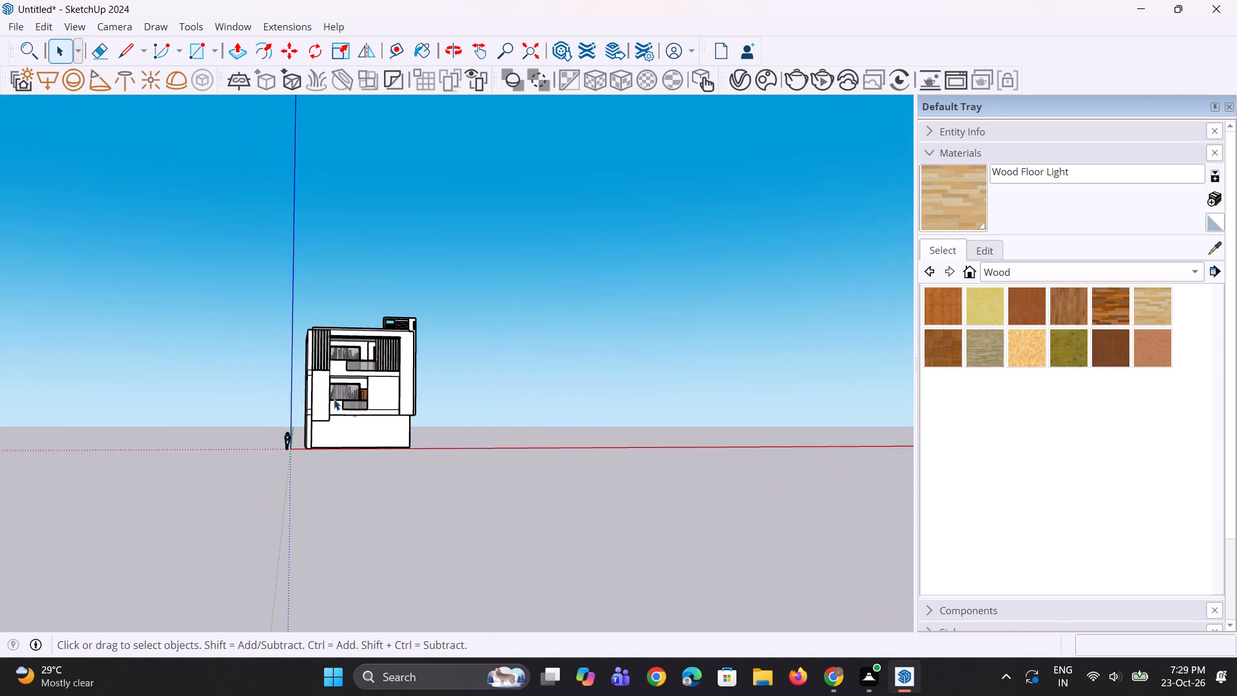
{"action": "scroll", "coordinate": [335, 402], "scroll_direction": "up", "scroll_amount": 12}
{"action": "middle_click_drag", "start_coordinate": [325, 487], "coordinate": [282, 413]}
{"action": "scroll", "coordinate": [325, 487], "scroll_direction": "up", "scroll_amount": 1}
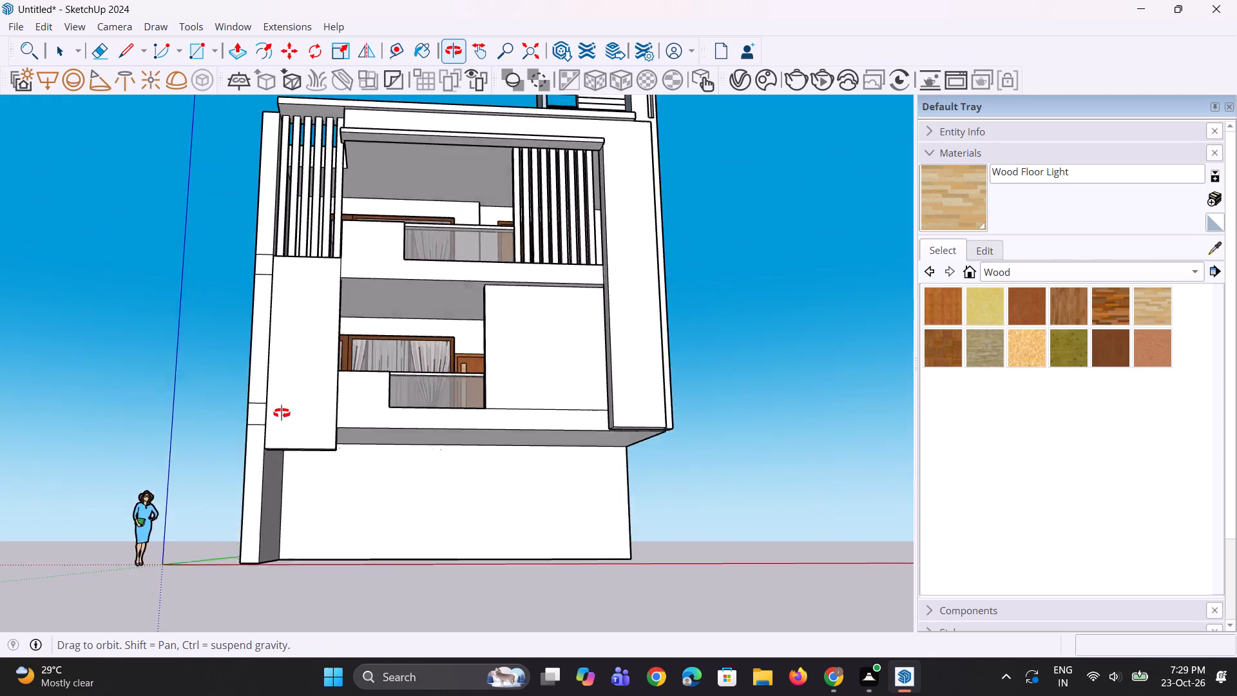
{"action": "middle_click_drag", "start_coordinate": [282, 413], "coordinate": [292, 459]}
{"action": "scroll", "coordinate": [289, 444], "scroll_direction": "down", "scroll_amount": 5}
{"action": "middle_click_drag", "start_coordinate": [370, 555], "coordinate": [398, 465]}
{"action": "scroll", "coordinate": [354, 409], "scroll_direction": "down", "scroll_amount": 3}
{"action": "scroll", "coordinate": [372, 513], "scroll_direction": "up", "scroll_amount": 3}
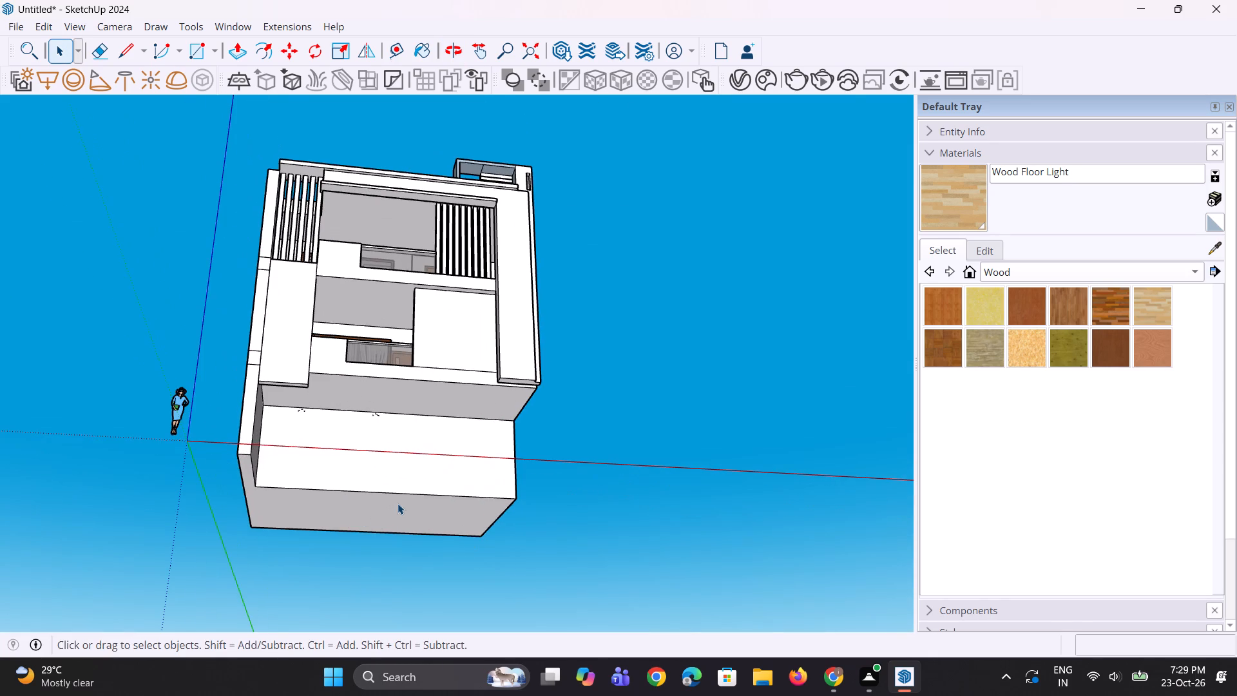
{"action": "key", "text": "p"}
{"action": "left_click", "coordinate": [398, 503]}
{"action": "left_click", "coordinate": [398, 516]}
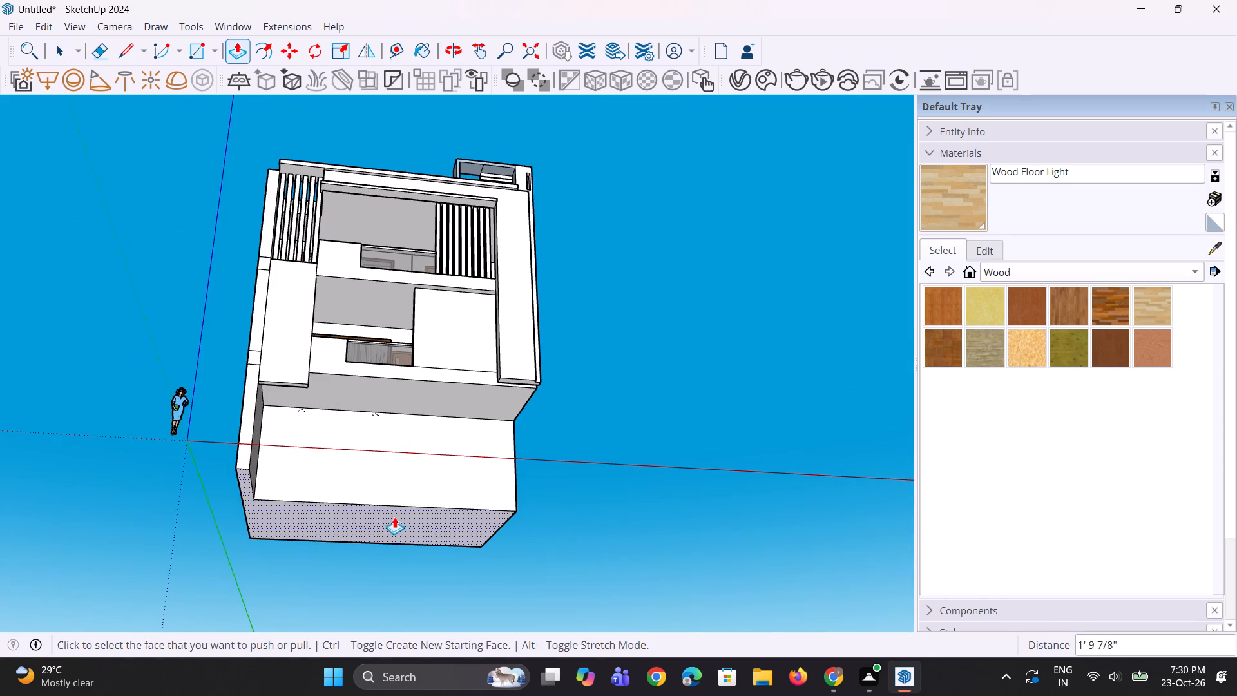
Extrude the bottom face about 1' 3" further down as a new separate section, forming a plinth band.
{"action": "left_click", "coordinate": [389, 523]}
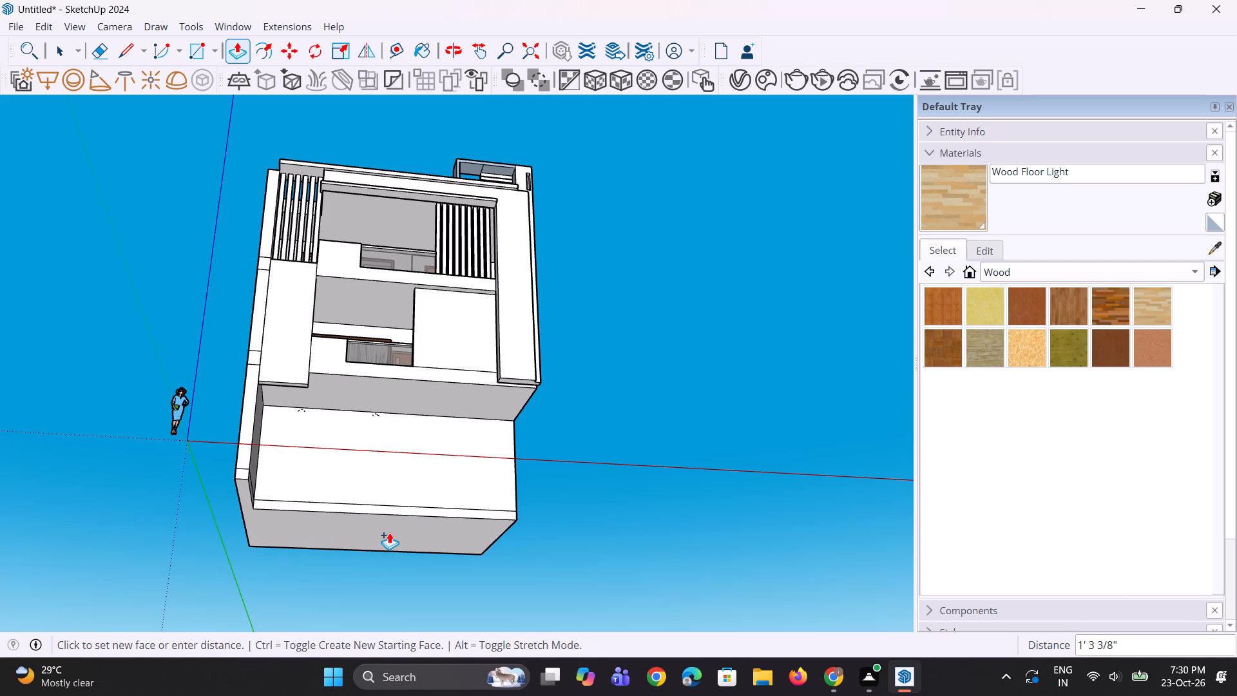
{"action": "left_click", "coordinate": [389, 532]}
{"action": "middle_click_drag", "start_coordinate": [388, 490], "coordinate": [324, 652]}
{"action": "scroll", "coordinate": [298, 455], "scroll_direction": "down", "scroll_amount": 3}
{"action": "middle_click_drag", "start_coordinate": [346, 432], "coordinate": [294, 594]}
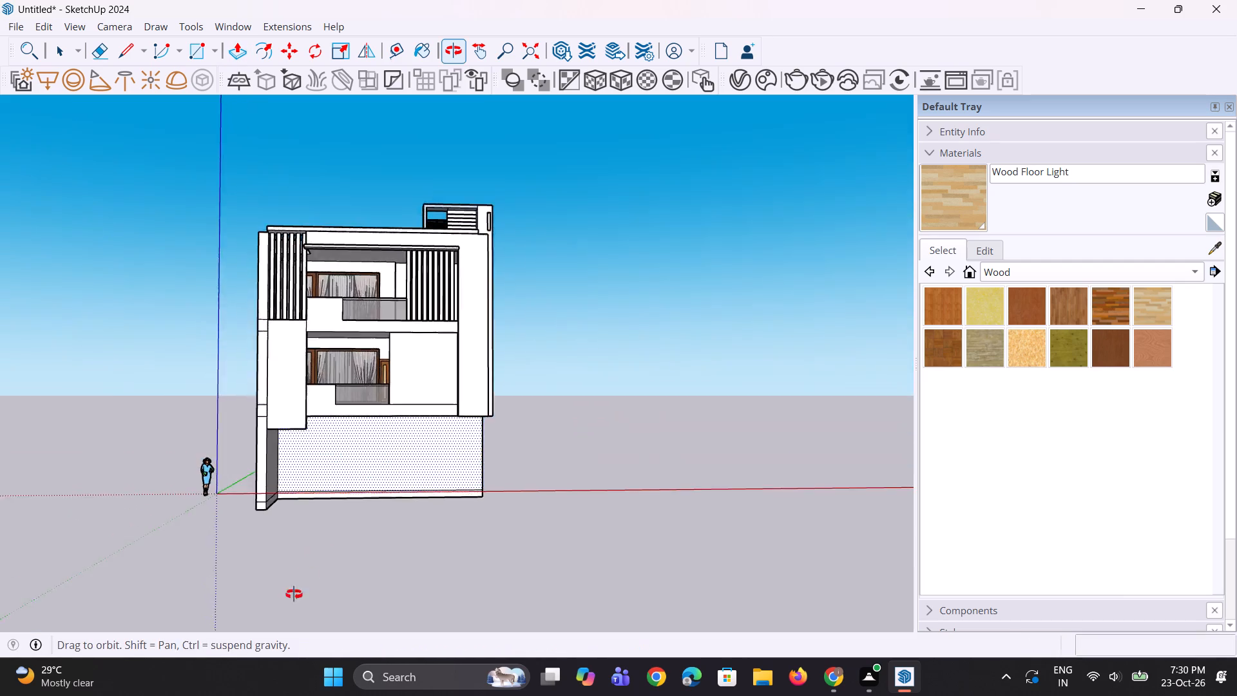
Pull the plinth band's front face outward until it is flush with the front of the side wall.
{"action": "middle_click_drag", "start_coordinate": [294, 594], "coordinate": [279, 610]}
{"action": "scroll", "coordinate": [326, 481], "scroll_direction": "up", "scroll_amount": 2}
{"action": "left_click", "coordinate": [327, 489]}
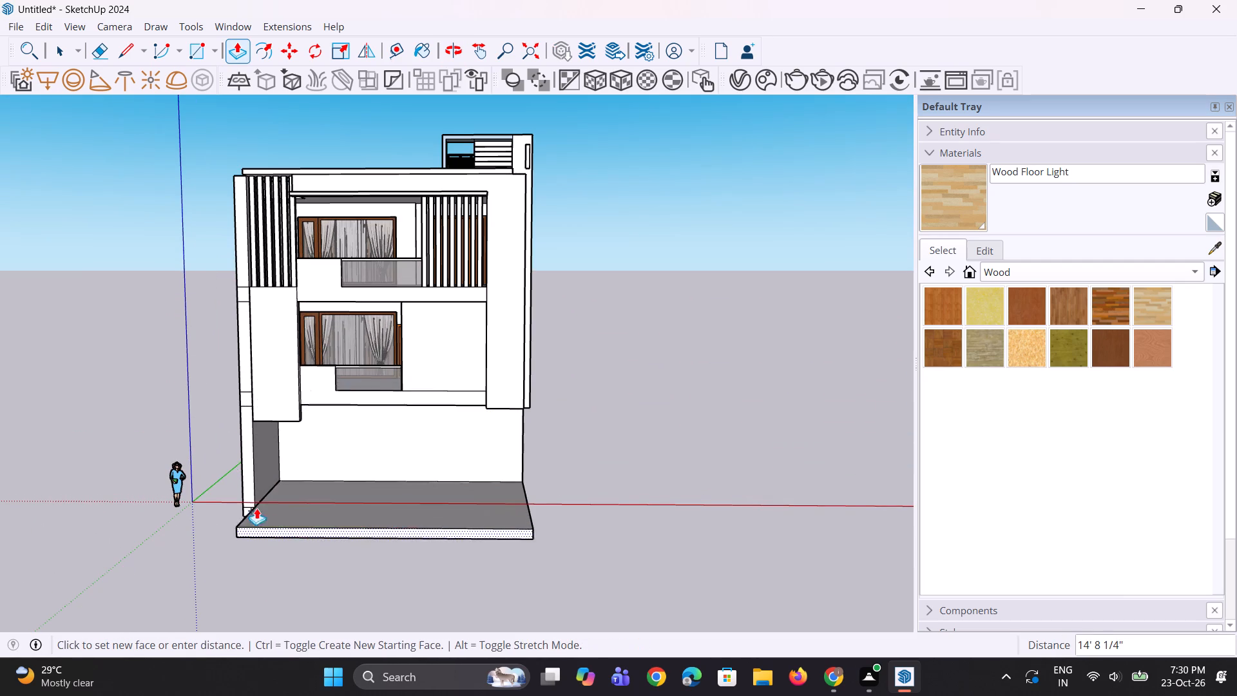
{"action": "left_click", "coordinate": [247, 492]}
Erase the seam edges where the plinth band meets the base of the side wall's front.
{"action": "scroll", "coordinate": [257, 526], "scroll_direction": "up", "scroll_amount": 1}
{"action": "middle_click_drag", "start_coordinate": [258, 526], "coordinate": [264, 528]}
{"action": "scroll", "coordinate": [254, 521], "scroll_direction": "up", "scroll_amount": 5}
{"action": "key", "text": "e"}
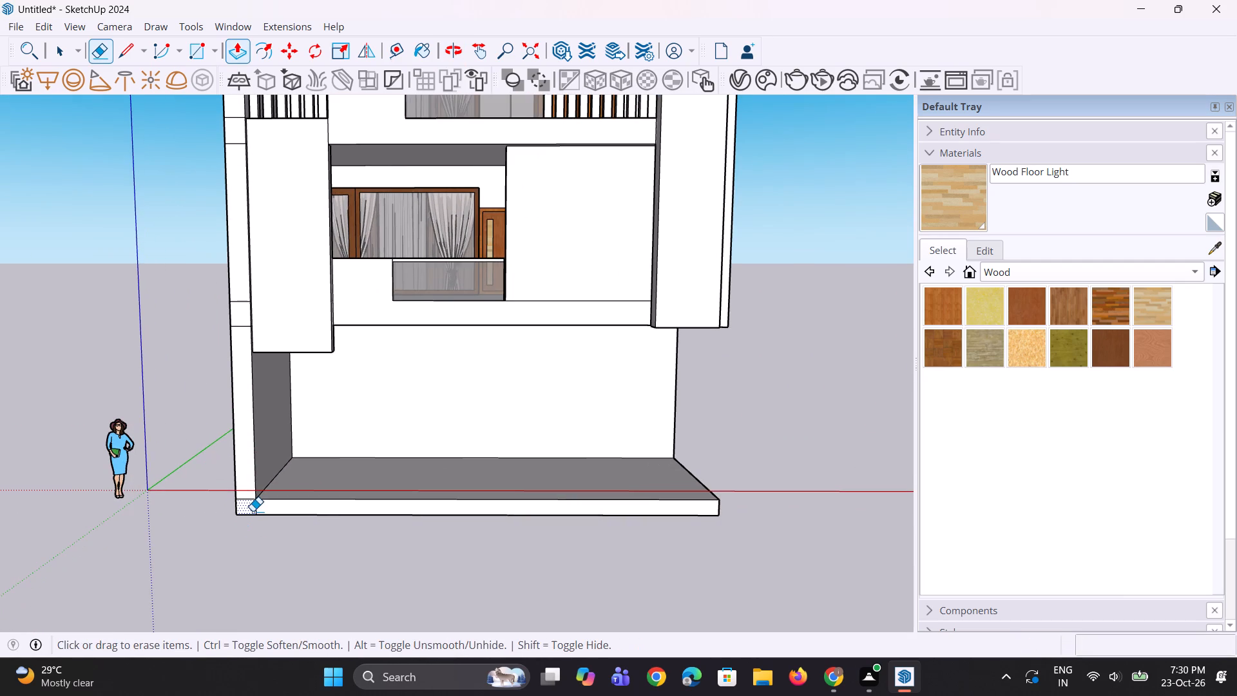
{"action": "left_click", "coordinate": [253, 510]}
{"action": "left_click", "coordinate": [256, 509]}
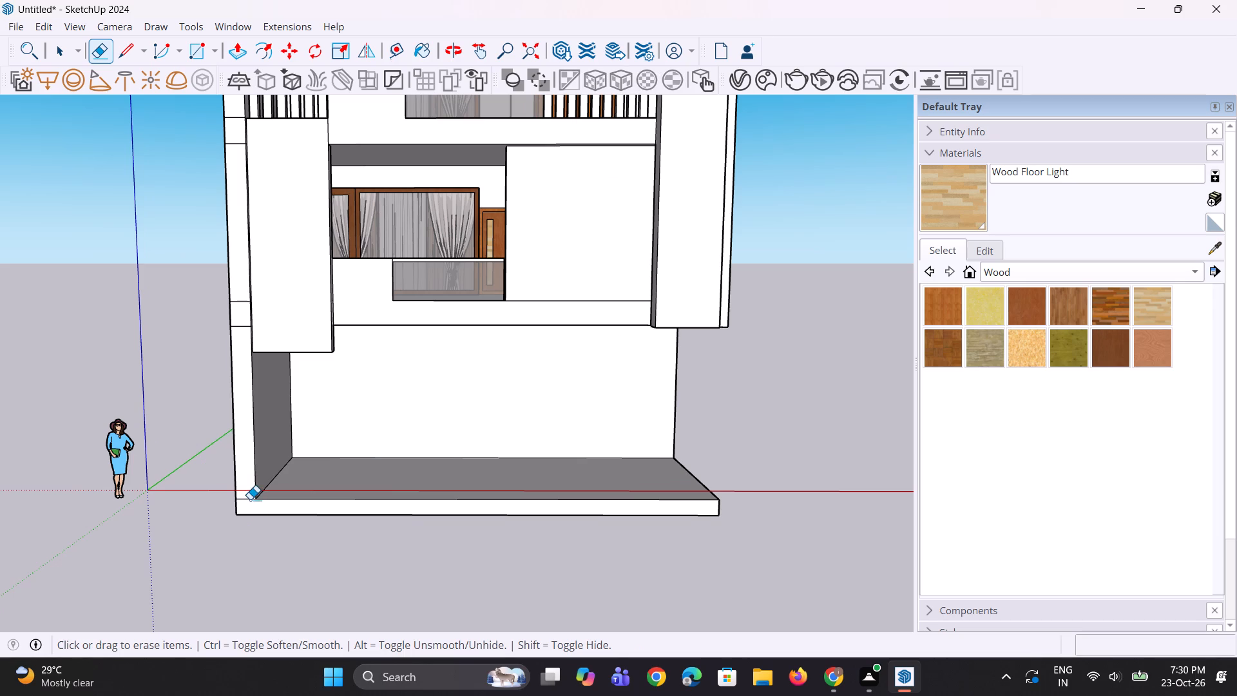
{"action": "left_click", "coordinate": [250, 499]}
Erase the leftover horizontal seam lines across the side wall's front edge at the upper floor levels.
{"action": "scroll", "coordinate": [241, 496], "scroll_direction": "down", "scroll_amount": 3}
{"action": "scroll", "coordinate": [240, 337], "scroll_direction": "up", "scroll_amount": 6}
{"action": "left_click_drag", "start_coordinate": [242, 354], "coordinate": [237, 401]}
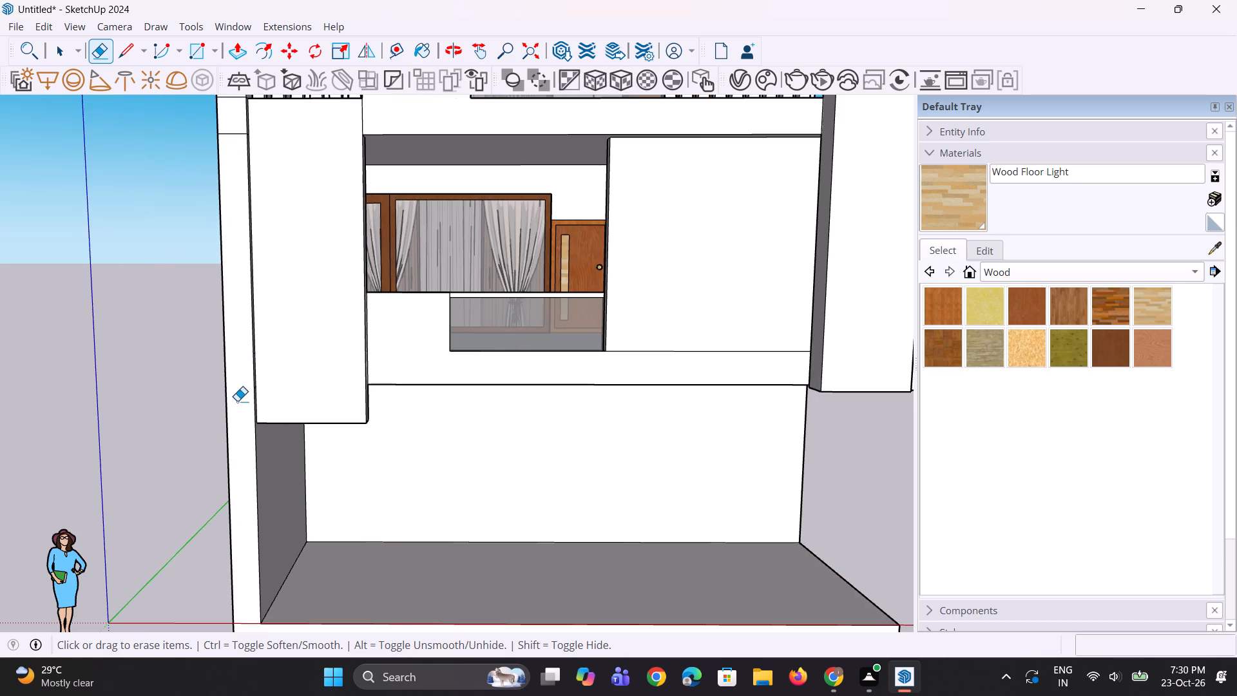
{"action": "scroll", "coordinate": [236, 414], "scroll_direction": "down", "scroll_amount": 5}
{"action": "scroll", "coordinate": [221, 233], "scroll_direction": "up", "scroll_amount": 3}
{"action": "left_click_drag", "start_coordinate": [247, 206], "coordinate": [240, 258]}
{"action": "scroll", "coordinate": [241, 337], "scroll_direction": "down", "scroll_amount": 9}
{"action": "scroll", "coordinate": [249, 346], "scroll_direction": "up", "scroll_amount": 2}
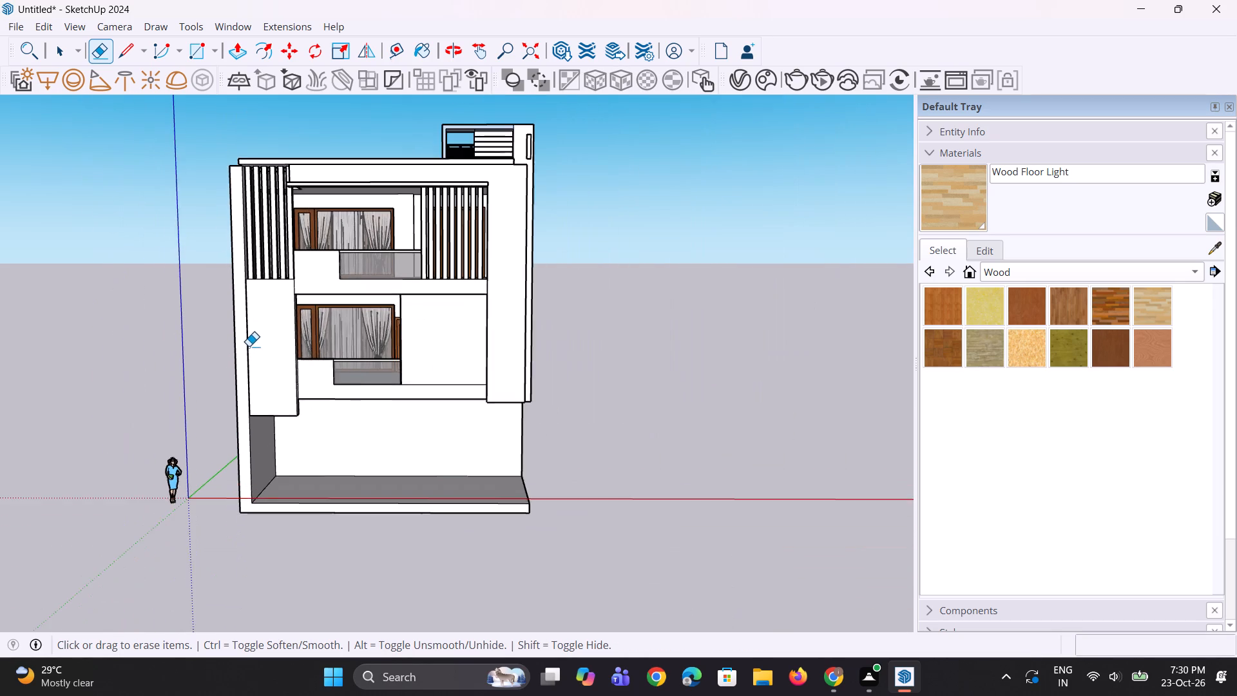
Pull the narrow side face of the projecting first-floor panel 4 1/2" outward to close its gap with the side wall.
{"action": "scroll", "coordinate": [254, 353], "scroll_direction": "up", "scroll_amount": 2}
{"action": "middle_click_drag", "start_coordinate": [254, 353], "coordinate": [131, 351]}
{"action": "scroll", "coordinate": [276, 329], "scroll_direction": "up", "scroll_amount": 4}
{"action": "key", "text": "space"}
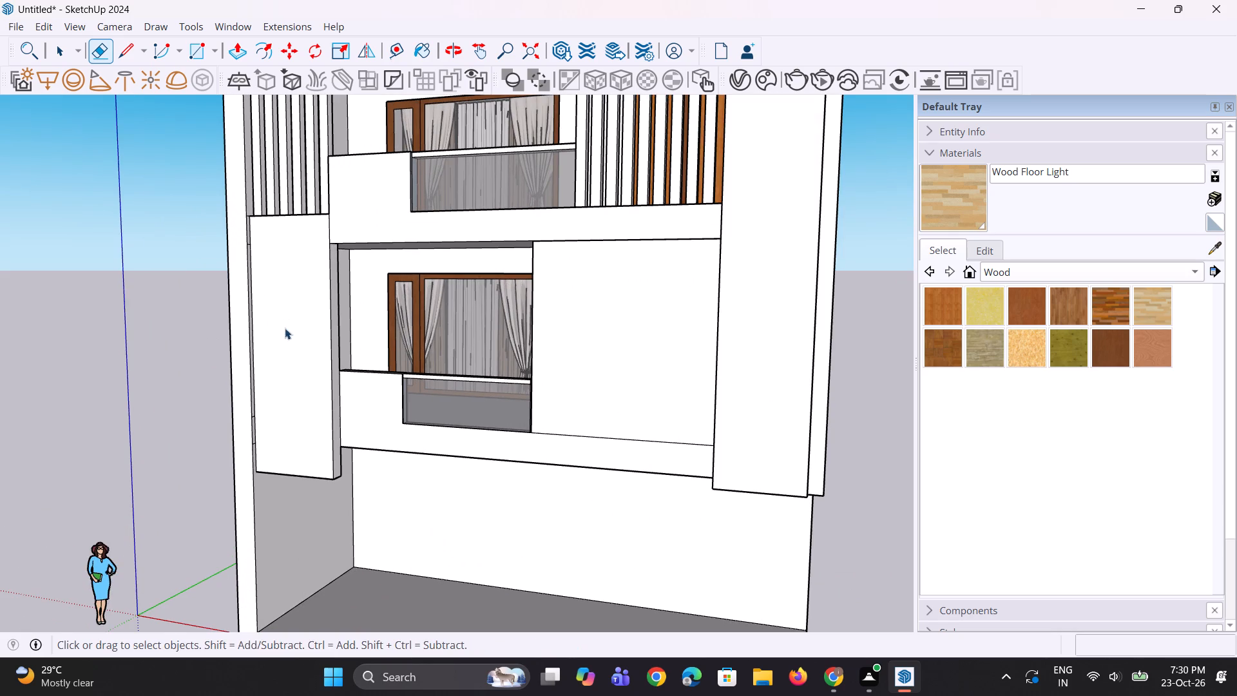
{"action": "left_click", "coordinate": [309, 320]}
{"action": "key", "text": "p"}
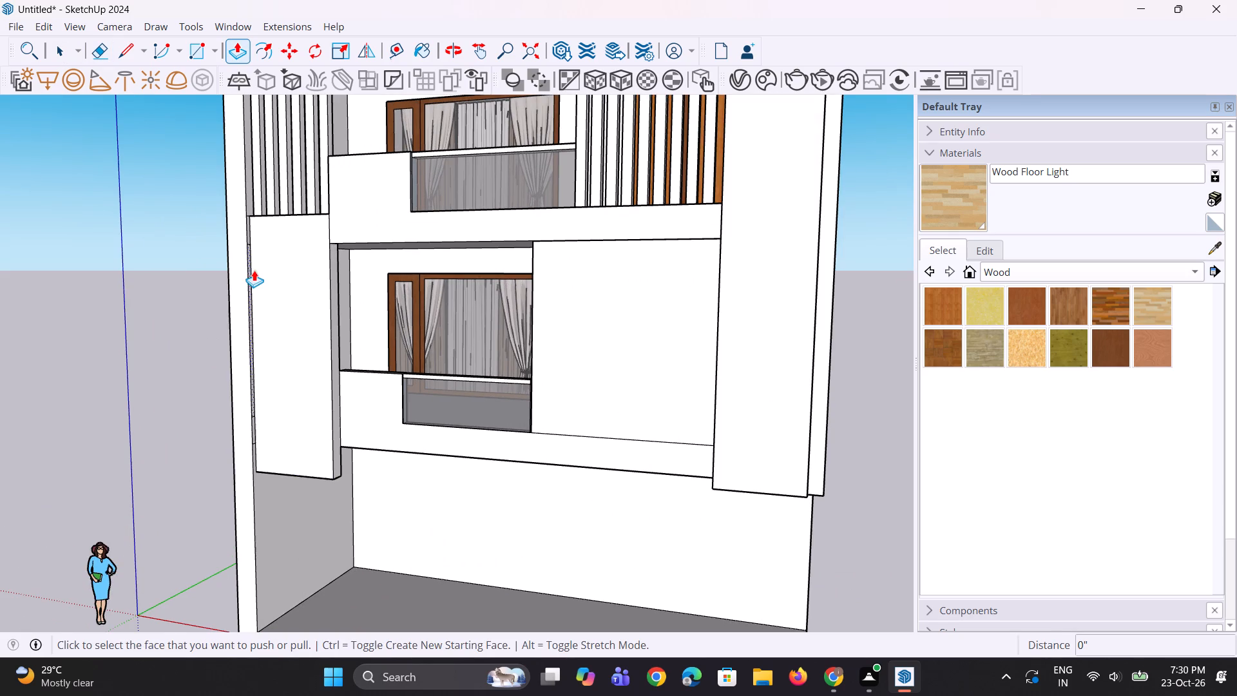
{"action": "left_click", "coordinate": [258, 273]}
{"action": "left_click", "coordinate": [242, 264]}
Examine the whole building elevation from the front and the corner.
{"action": "middle_click_drag", "start_coordinate": [258, 308], "coordinate": [304, 306]}
{"action": "scroll", "coordinate": [304, 306], "scroll_direction": "down", "scroll_amount": 3}
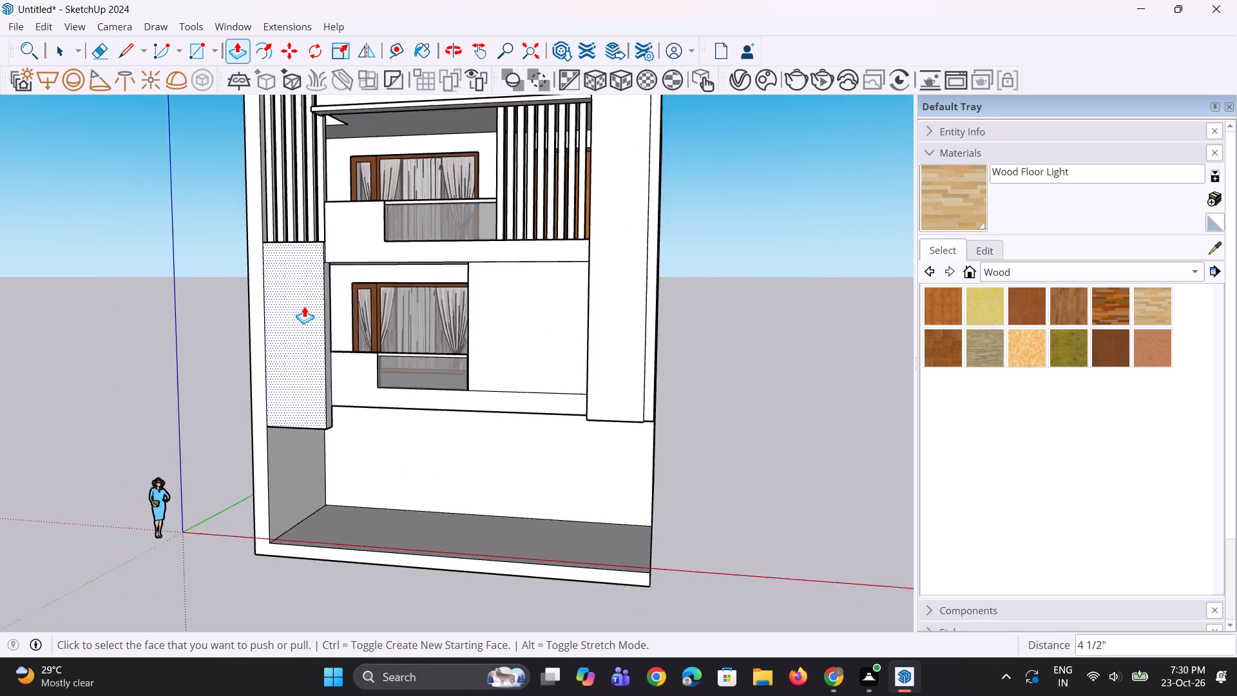
{"action": "scroll", "coordinate": [304, 306], "scroll_direction": "down", "scroll_amount": 8}
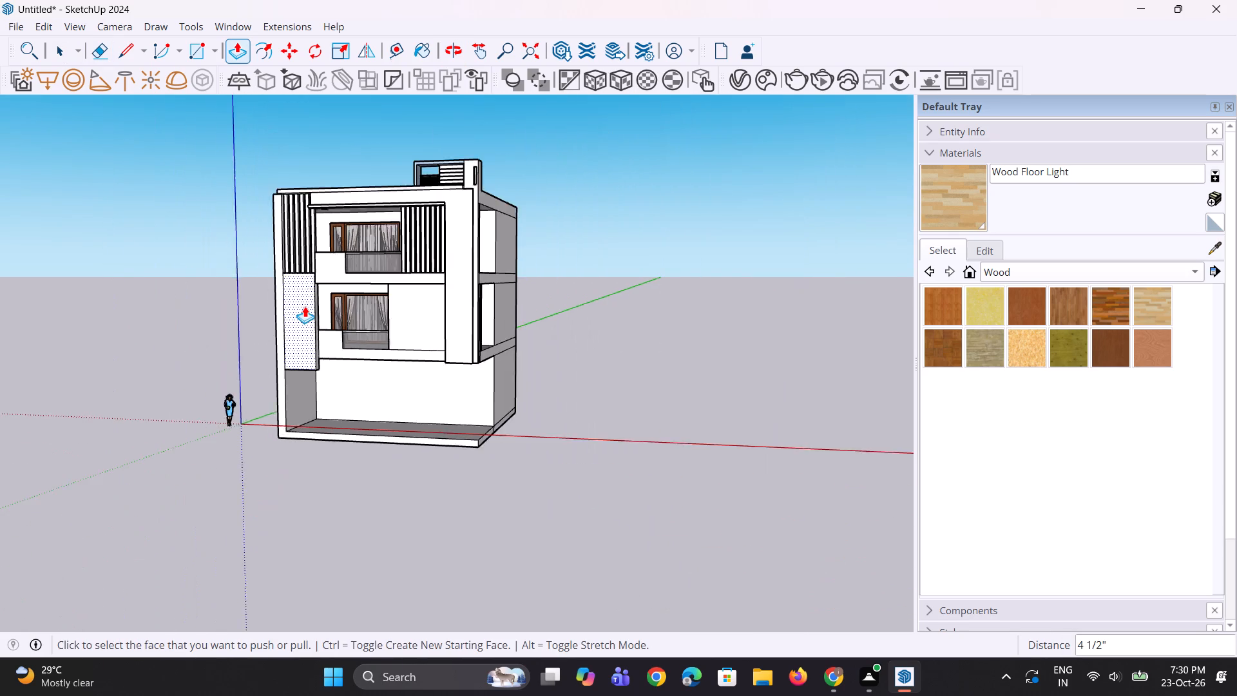
{"action": "scroll", "coordinate": [305, 306], "scroll_direction": "down", "scroll_amount": 1}
{"action": "middle_click_drag", "start_coordinate": [354, 345], "coordinate": [315, 314]}
{"action": "scroll", "coordinate": [314, 316], "scroll_direction": "up", "scroll_amount": 1}
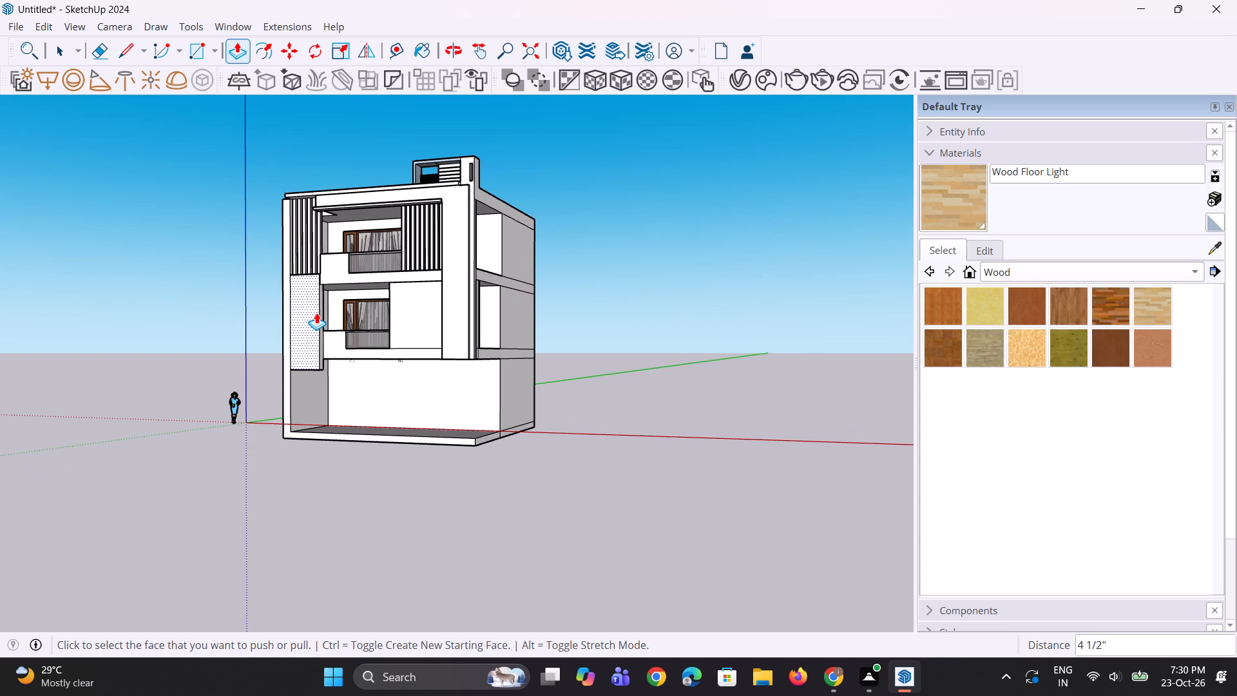
{"action": "middle_click_drag", "start_coordinate": [309, 331], "coordinate": [334, 336]}
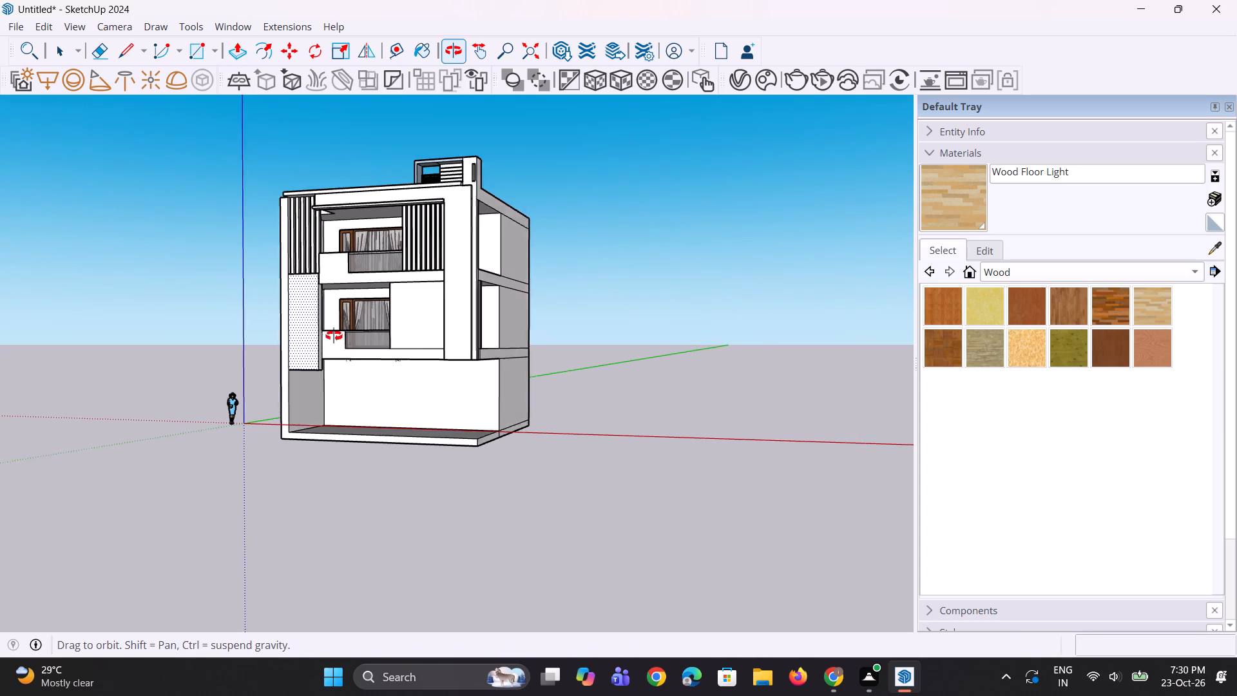
{"action": "middle_click_drag", "start_coordinate": [334, 336], "coordinate": [352, 336]}
Draw a rectangle about 18' 1" by 11' 8" on the ground-floor back wall, rising from the floor line near the side wall.
{"action": "scroll", "coordinate": [352, 336], "scroll_direction": "up", "scroll_amount": 4}
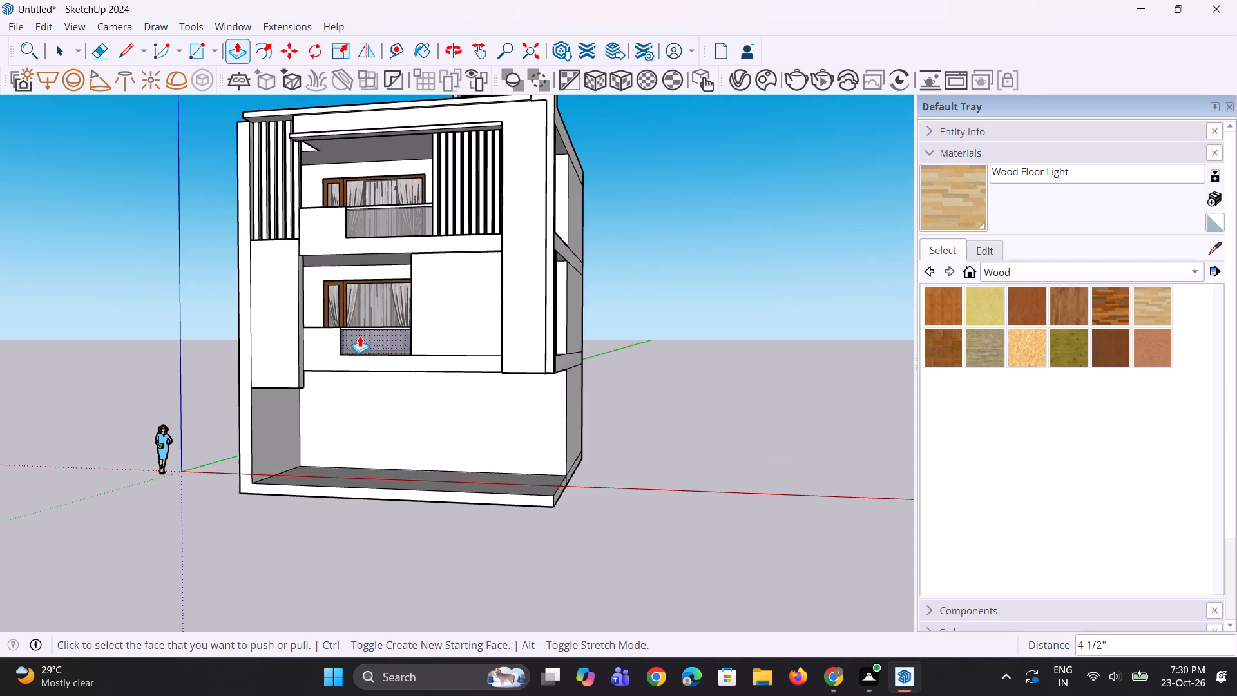
{"action": "scroll", "coordinate": [355, 365], "scroll_direction": "up", "scroll_amount": 1}
{"action": "middle_click_drag", "start_coordinate": [356, 367], "coordinate": [407, 362]}
{"action": "scroll", "coordinate": [318, 439], "scroll_direction": "up", "scroll_amount": 3}
{"action": "key", "text": "r"}
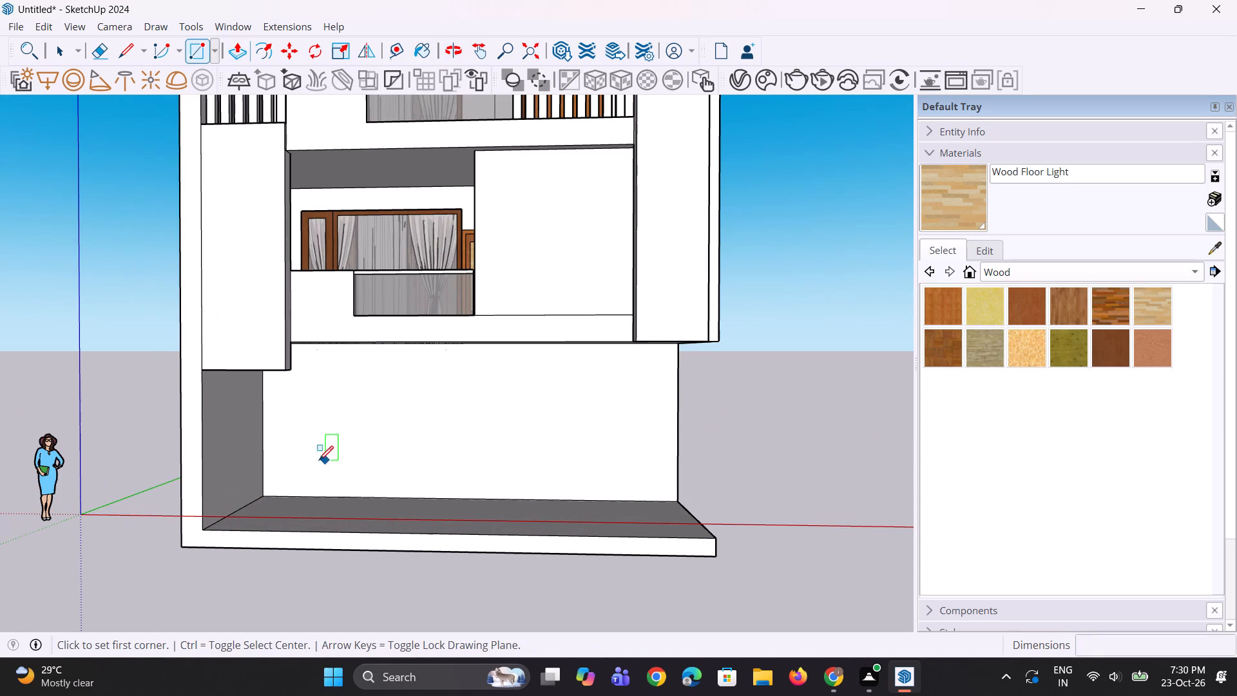
{"action": "left_click", "coordinate": [285, 494]}
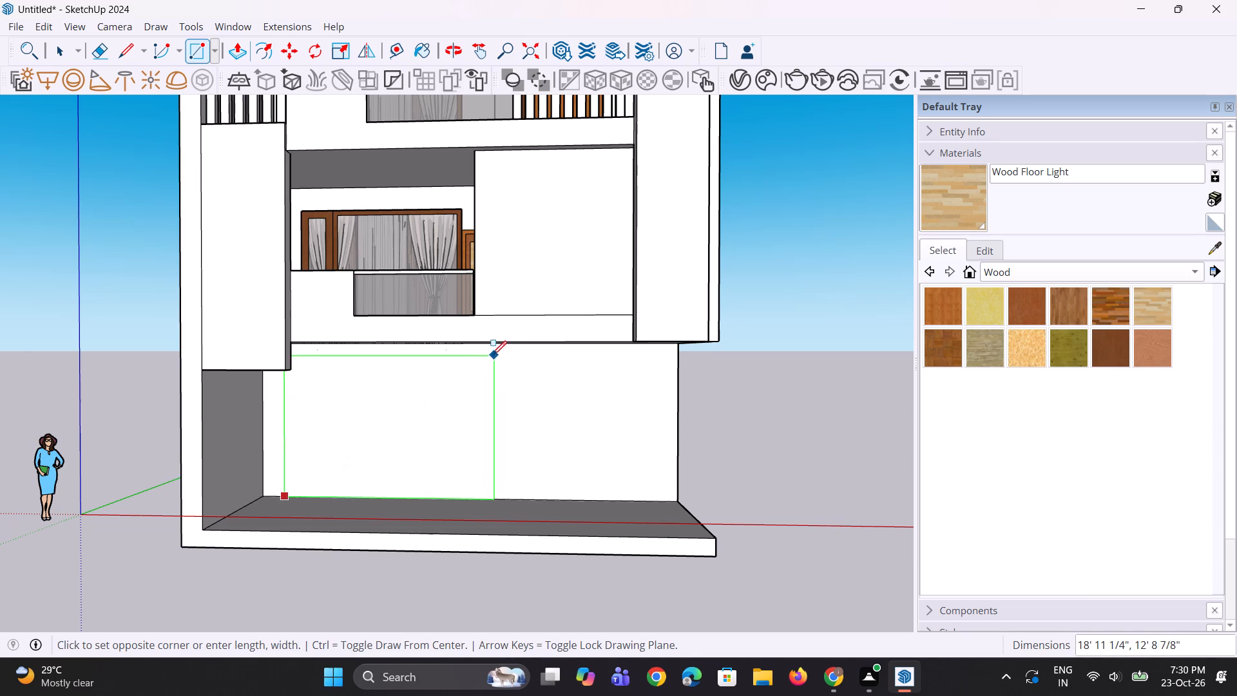
{"action": "scroll", "coordinate": [486, 359], "scroll_direction": "up", "scroll_amount": 2}
{"action": "middle_click_drag", "start_coordinate": [486, 359], "coordinate": [487, 348]}
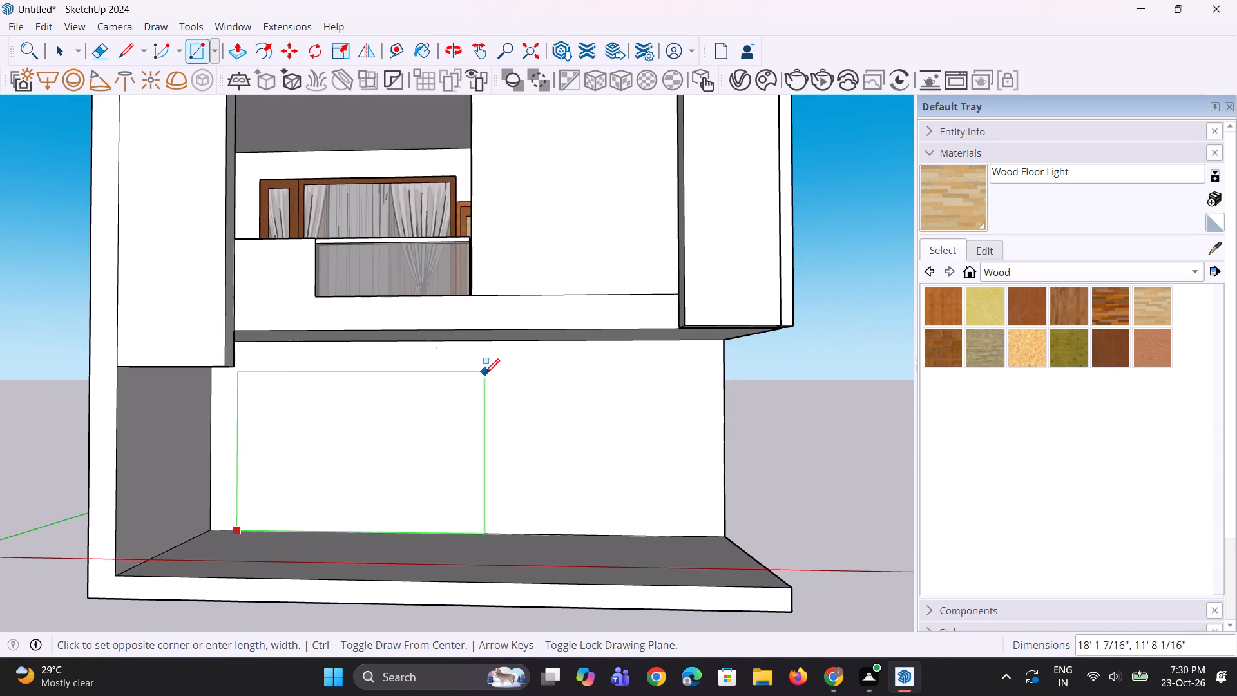
{"action": "left_click", "coordinate": [485, 373]}
{"action": "key", "text": "space"}
{"action": "key", "text": "space"}
Draw a vertical line from floor to ceiling on the ground-floor wall, just beyond the large rectangle.
{"action": "scroll", "coordinate": [408, 432], "scroll_direction": "down", "scroll_amount": 5}
{"action": "middle_click_drag", "start_coordinate": [405, 443], "coordinate": [399, 488]}
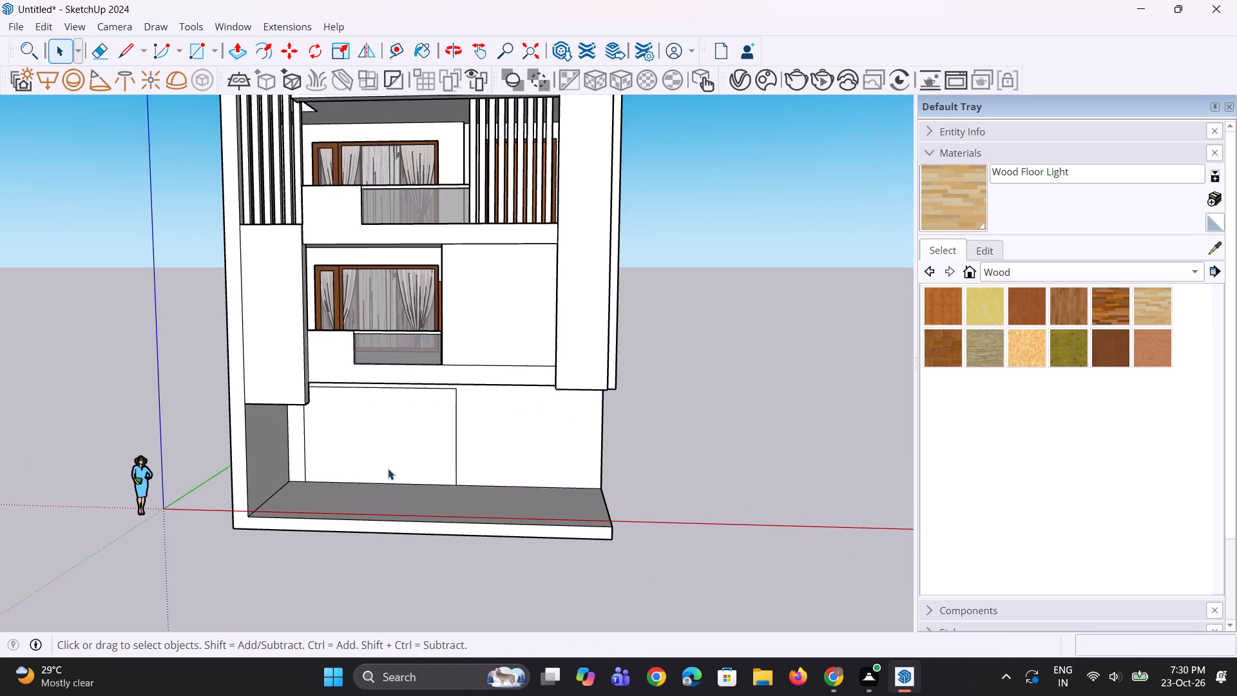
{"action": "scroll", "coordinate": [330, 467], "scroll_direction": "down", "scroll_amount": 2}
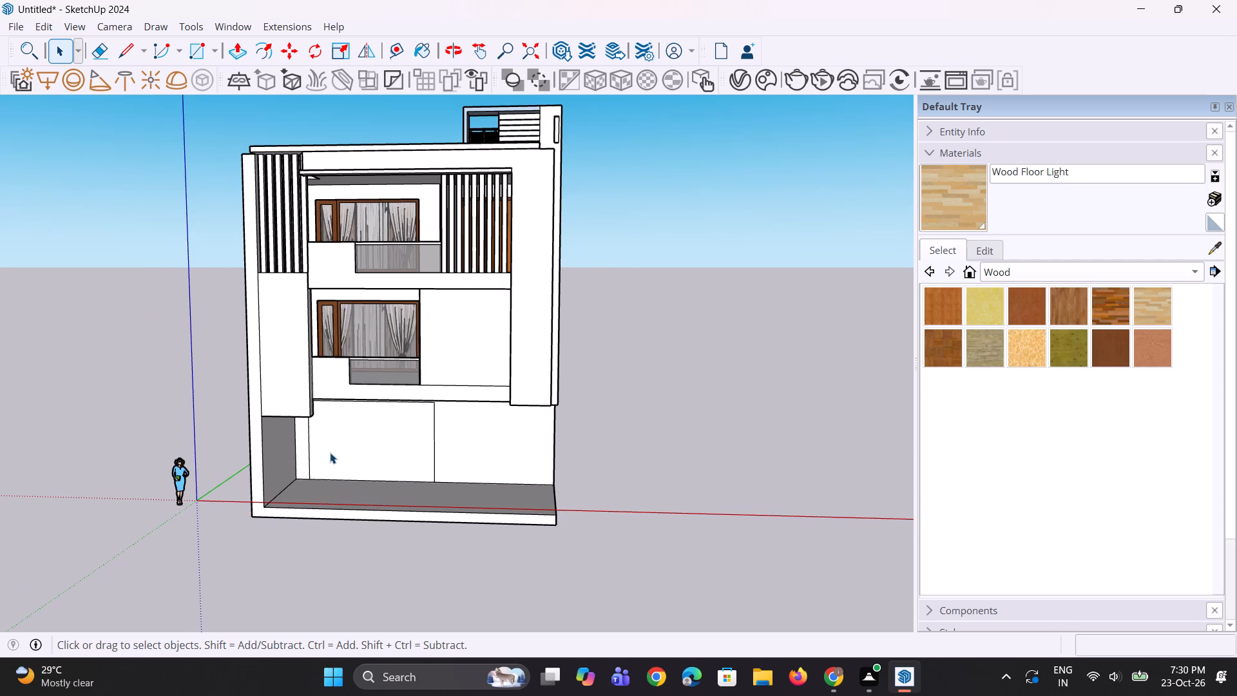
{"action": "middle_click_drag", "start_coordinate": [410, 466], "coordinate": [388, 462]}
{"action": "scroll", "coordinate": [416, 450], "scroll_direction": "up", "scroll_amount": 1}
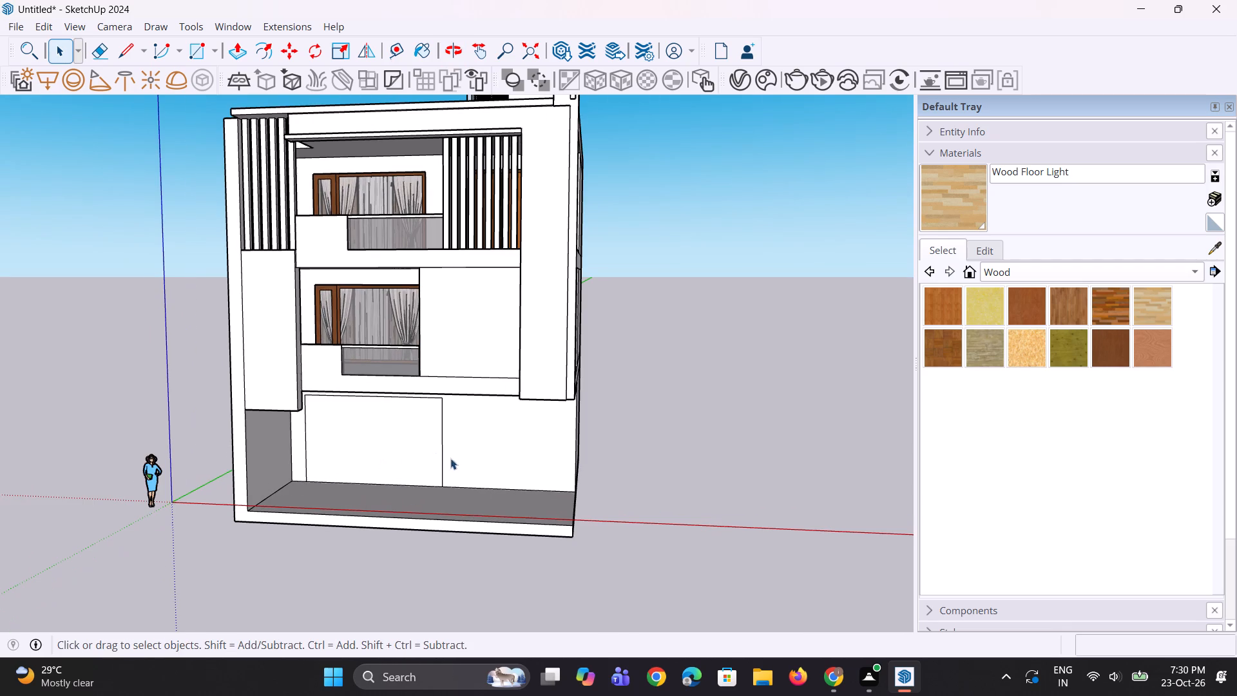
{"action": "key", "text": "l"}
{"action": "left_click", "coordinate": [461, 487]}
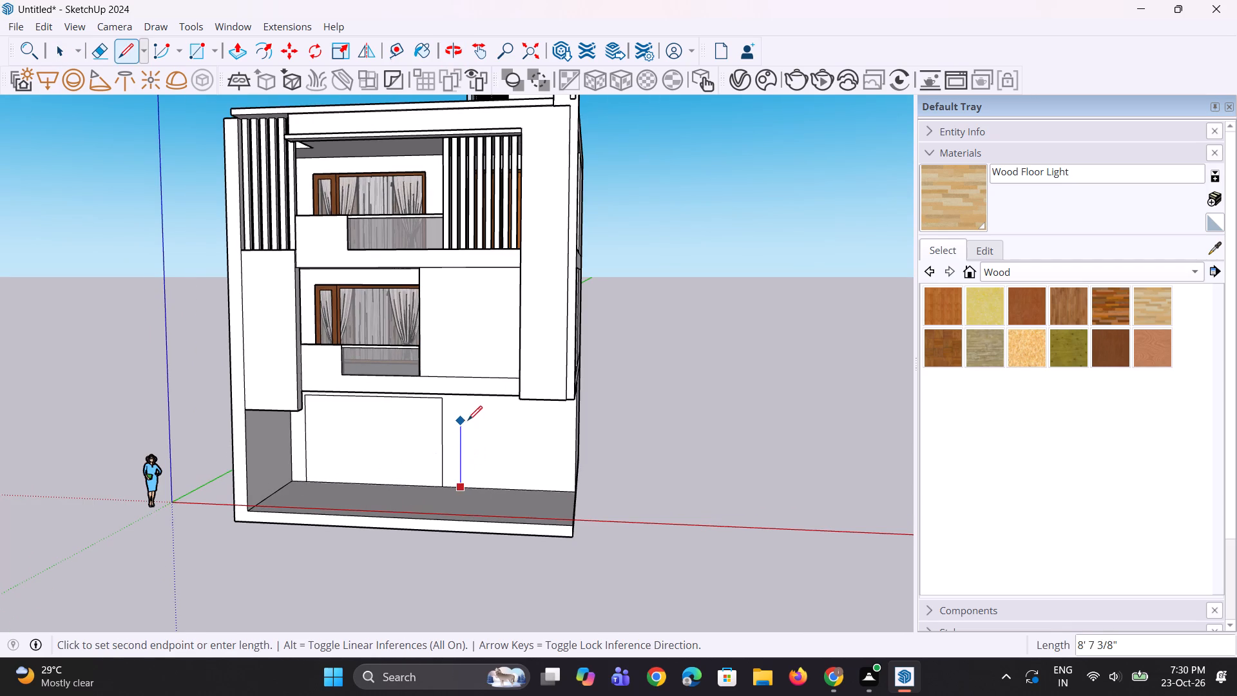
{"action": "scroll", "coordinate": [465, 420], "scroll_direction": "down", "scroll_amount": 3}
{"action": "middle_click_drag", "start_coordinate": [463, 434], "coordinate": [472, 380]}
{"action": "scroll", "coordinate": [455, 431], "scroll_direction": "up", "scroll_amount": 11}
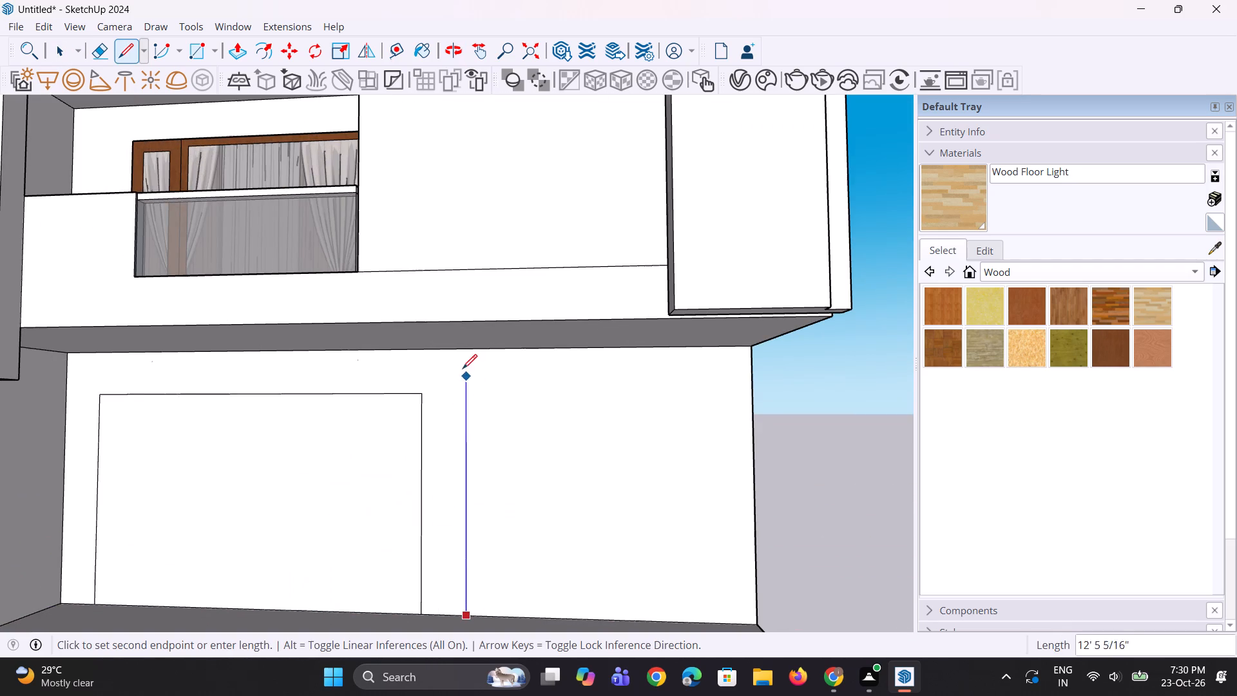
{"action": "left_click", "coordinate": [461, 349]}
Push the ground-floor wall section beyond the vertical line inward about 3' 4 7/16".
{"action": "key", "text": "p"}
{"action": "left_click", "coordinate": [539, 458]}
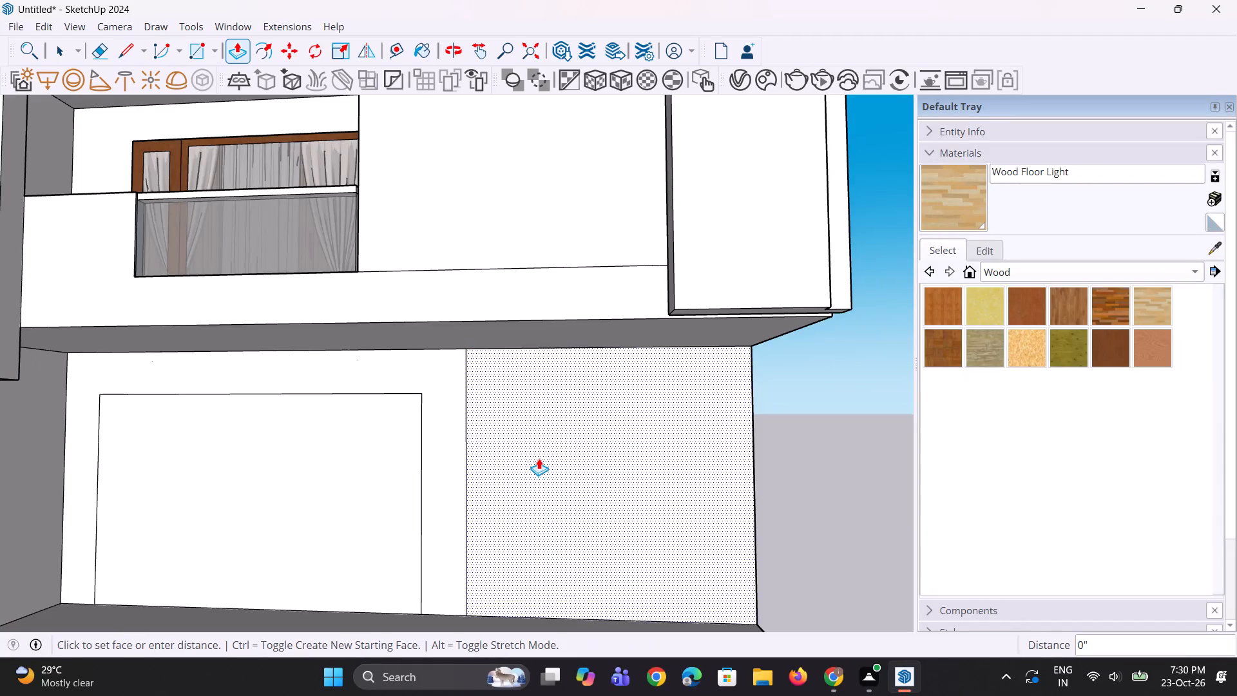
{"action": "left_click", "coordinate": [539, 453]}
Draw a door rectangle about 6' 4" wide on the recessed ground-floor wall, rising from the floor line.
{"action": "middle_click_drag", "start_coordinate": [521, 481], "coordinate": [528, 548]}
{"action": "scroll", "coordinate": [513, 515], "scroll_direction": "down", "scroll_amount": 3}
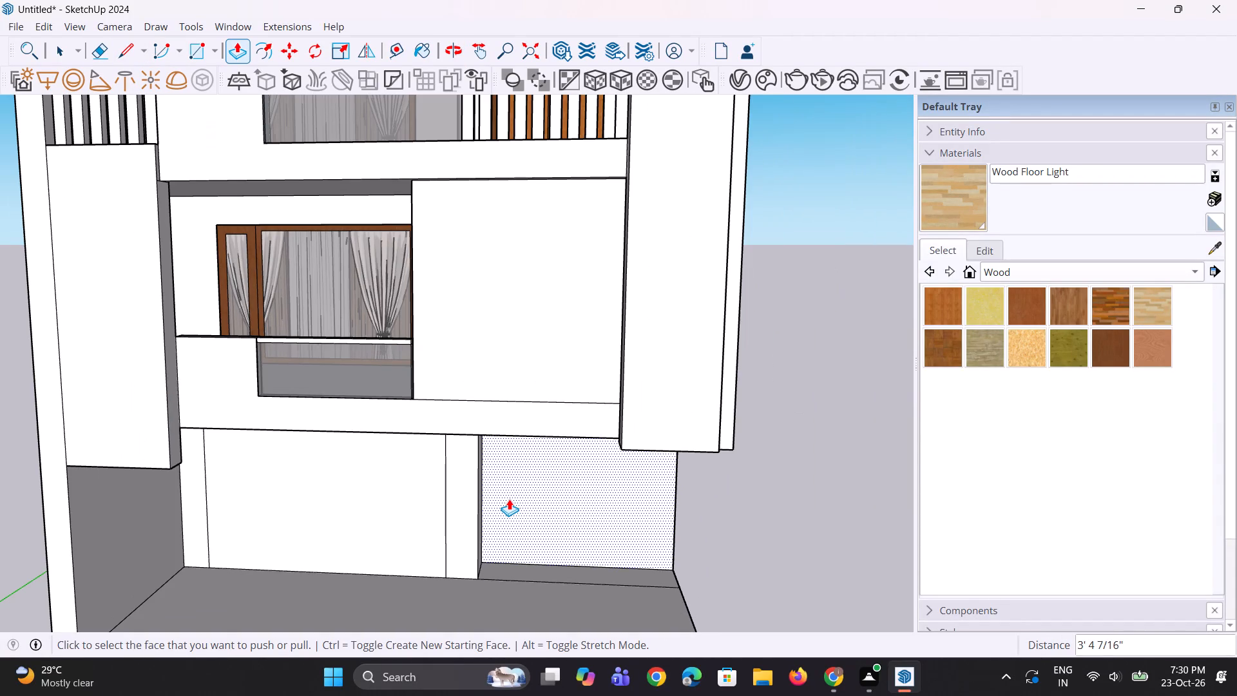
{"action": "middle_click_drag", "start_coordinate": [509, 498], "coordinate": [492, 489]}
{"action": "scroll", "coordinate": [473, 483], "scroll_direction": "down", "scroll_amount": 3}
{"action": "middle_click_drag", "start_coordinate": [477, 514], "coordinate": [479, 498]}
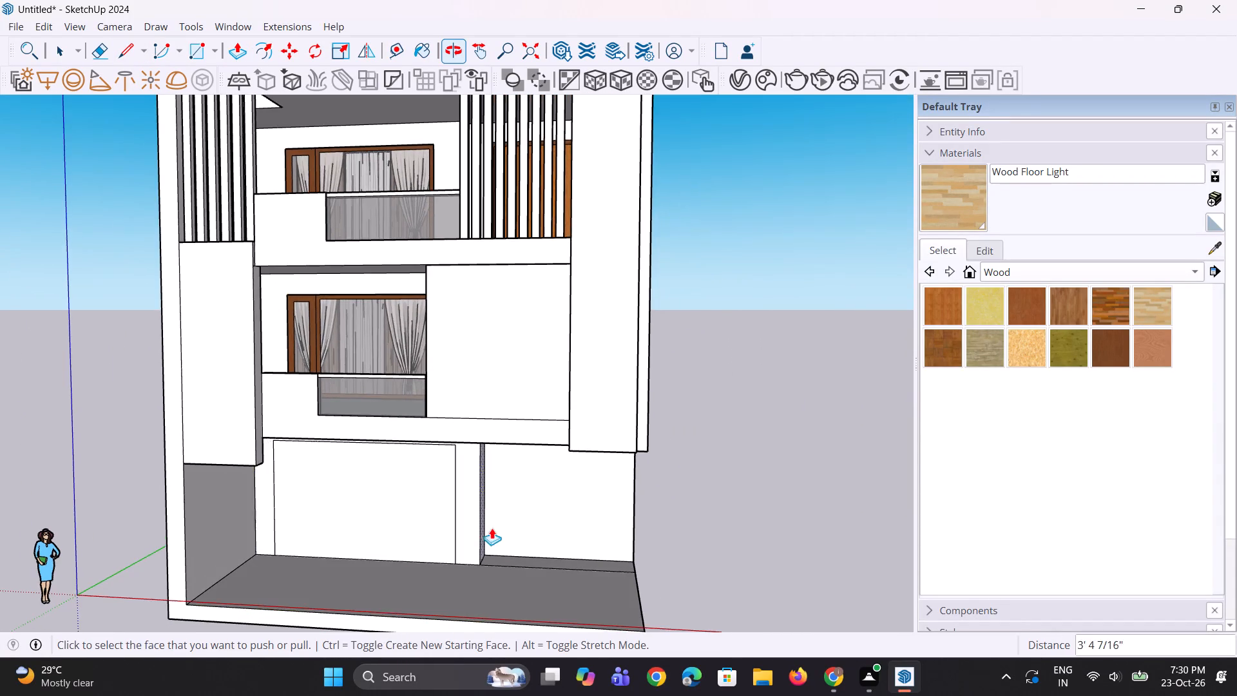
{"action": "scroll", "coordinate": [496, 537], "scroll_direction": "up", "scroll_amount": 2}
{"action": "key", "text": "r"}
{"action": "left_click", "coordinate": [501, 557]}
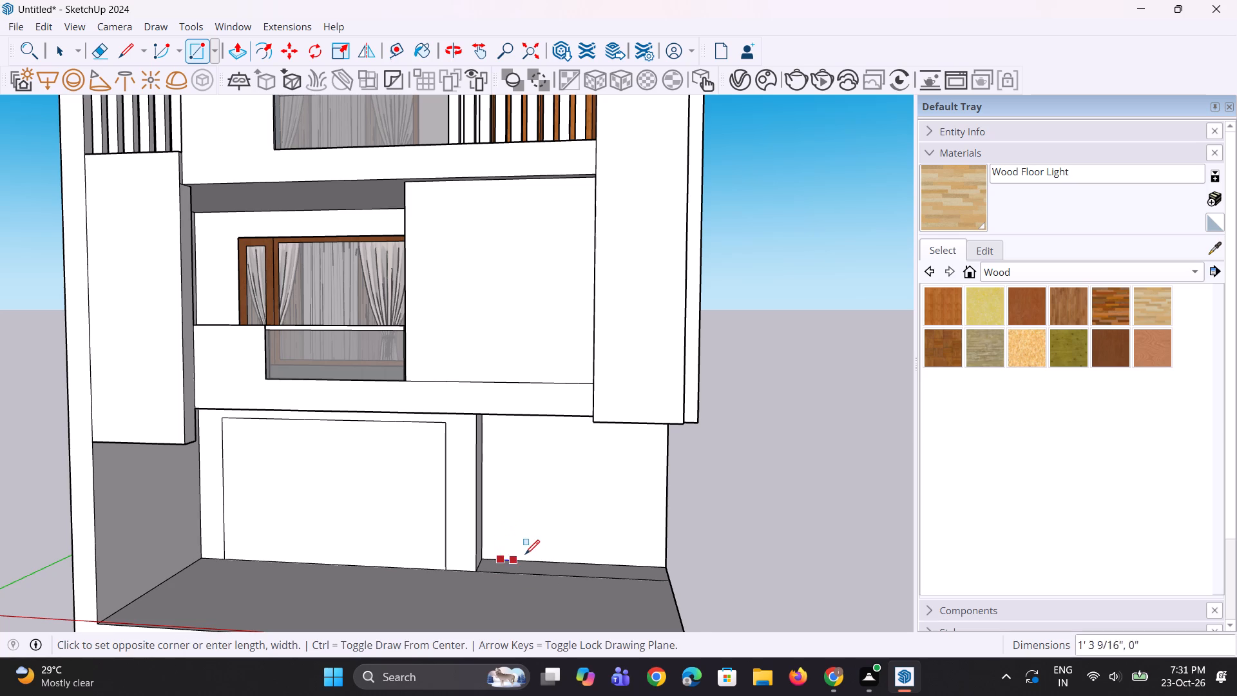
{"action": "scroll", "coordinate": [530, 552], "scroll_direction": "up", "scroll_amount": 1}
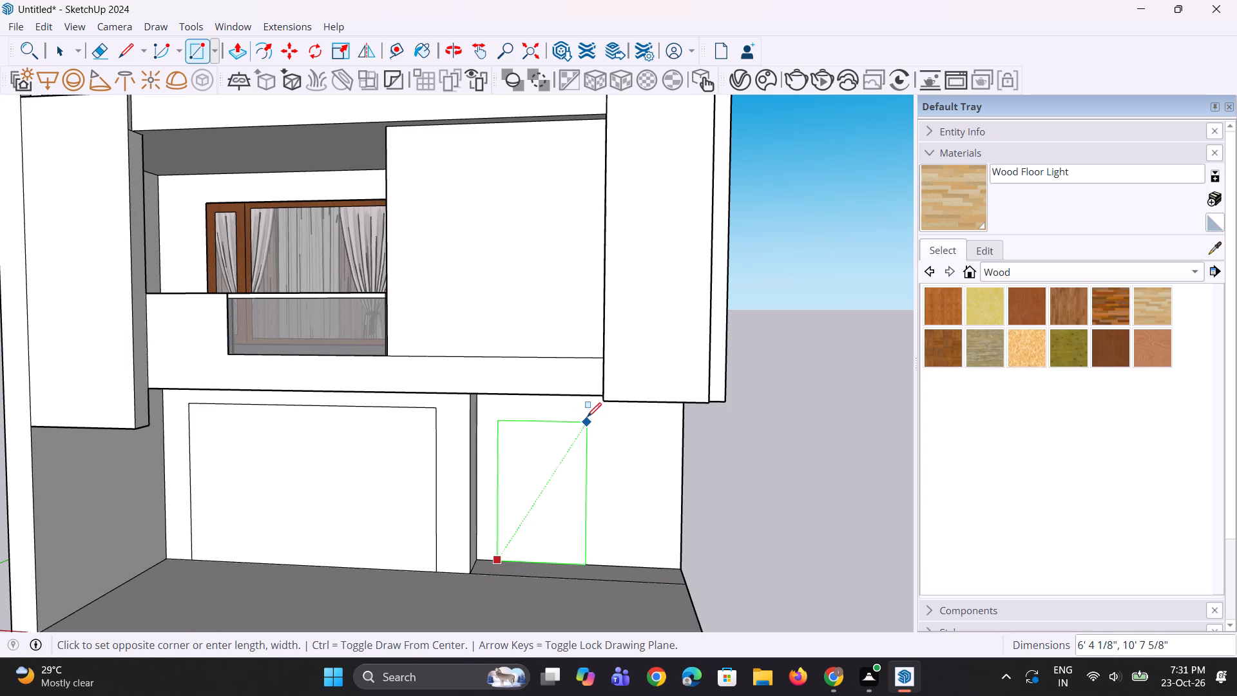
{"action": "left_click", "coordinate": [588, 407]}
{"action": "key", "text": "space"}
{"action": "key", "text": "space"}
{"action": "scroll", "coordinate": [526, 497], "scroll_direction": "down", "scroll_amount": 3}
Offset the door rectangle's outline inward to form a narrow door frame.
{"action": "left_click", "coordinate": [526, 497]}
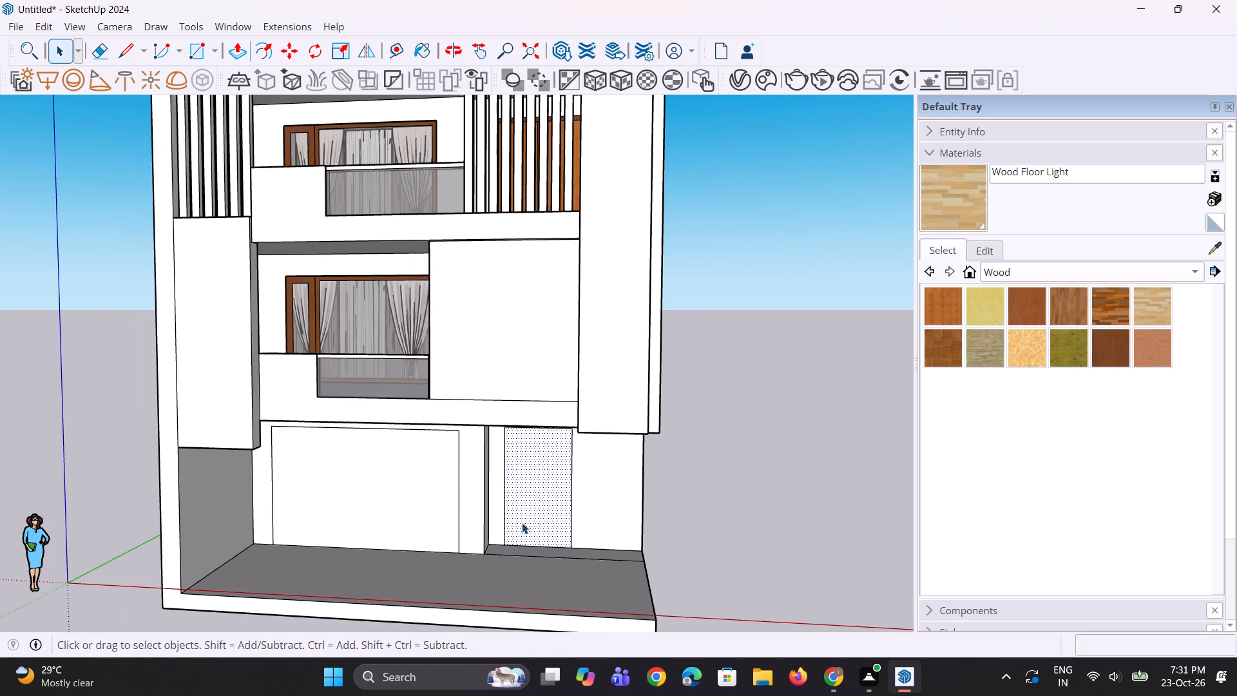
{"action": "key", "text": "f"}
{"action": "left_click", "coordinate": [507, 501]}
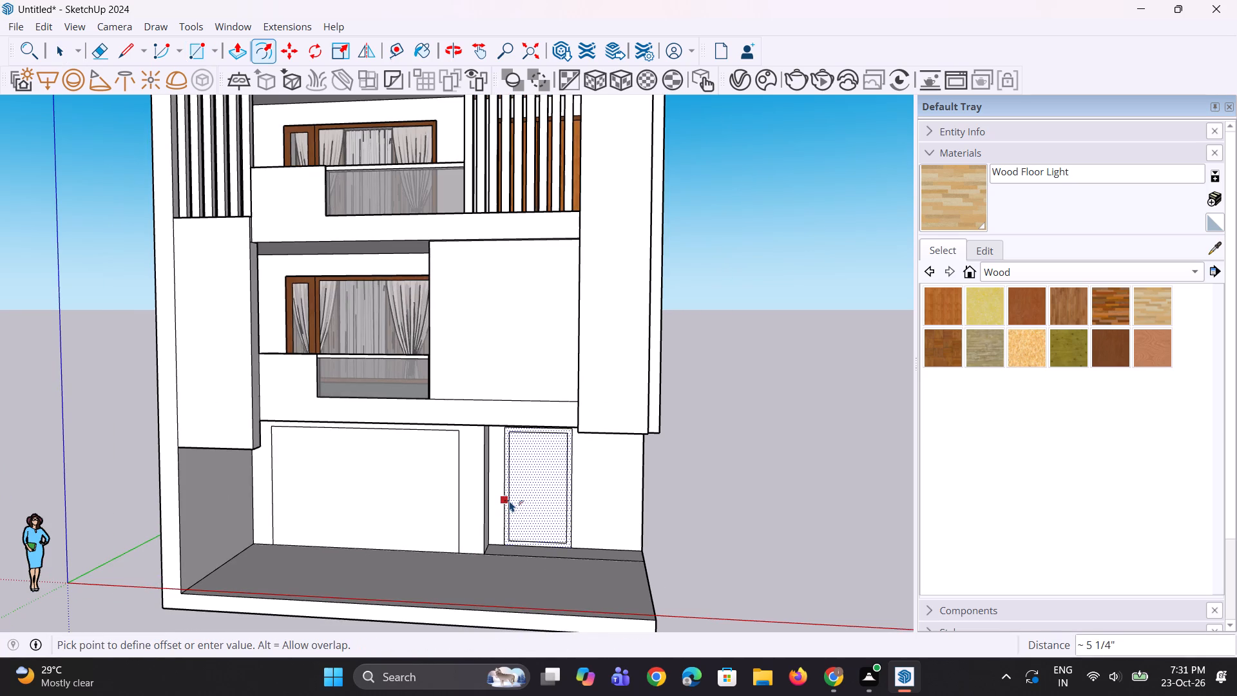
{"action": "left_click", "coordinate": [511, 503]}
Move the bottom edge of the door's inner outline down about 6 3/4" to the floor line.
{"action": "key", "text": "space"}
{"action": "scroll", "coordinate": [513, 547], "scroll_direction": "up", "scroll_amount": 2}
{"action": "left_click", "coordinate": [740, 474]}
{"action": "scroll", "coordinate": [544, 546], "scroll_direction": "up", "scroll_amount": 1}
{"action": "left_click", "coordinate": [538, 538]}
{"action": "scroll", "coordinate": [490, 546], "scroll_direction": "up", "scroll_amount": 3}
{"action": "key", "text": "m"}
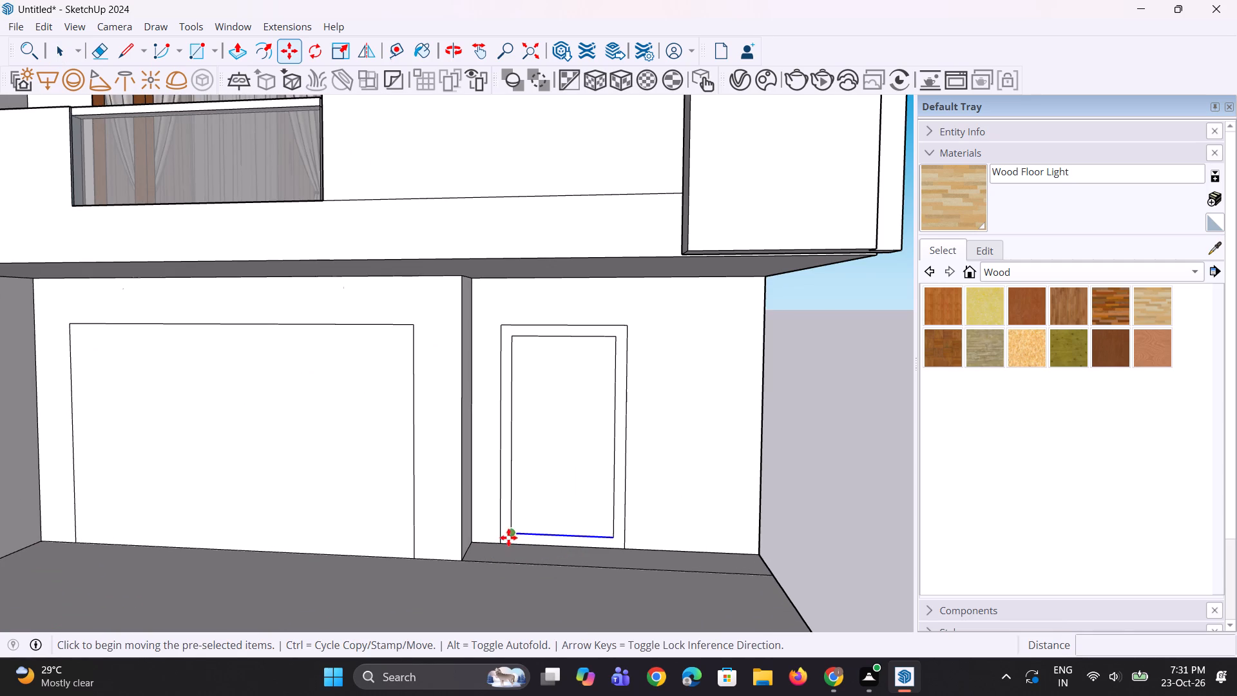
{"action": "left_click", "coordinate": [509, 537]}
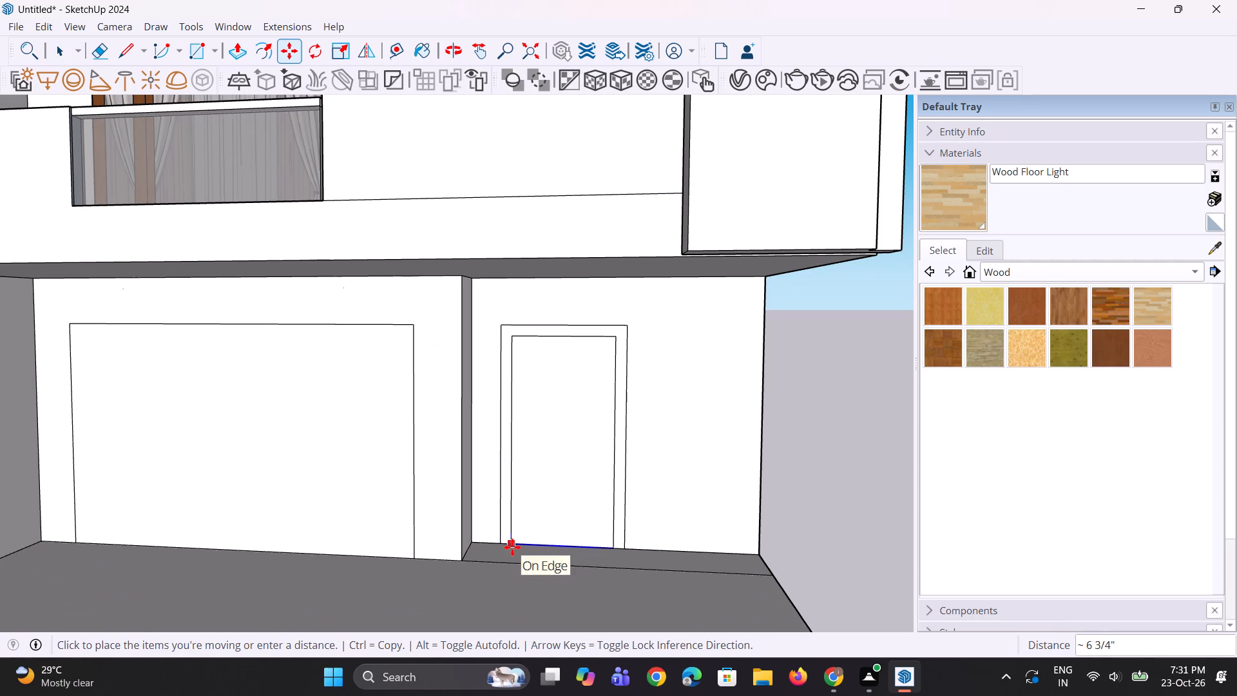
{"action": "left_click", "coordinate": [510, 547]}
{"action": "key", "text": "space"}
{"action": "scroll", "coordinate": [450, 557], "scroll_direction": "down", "scroll_amount": 9}
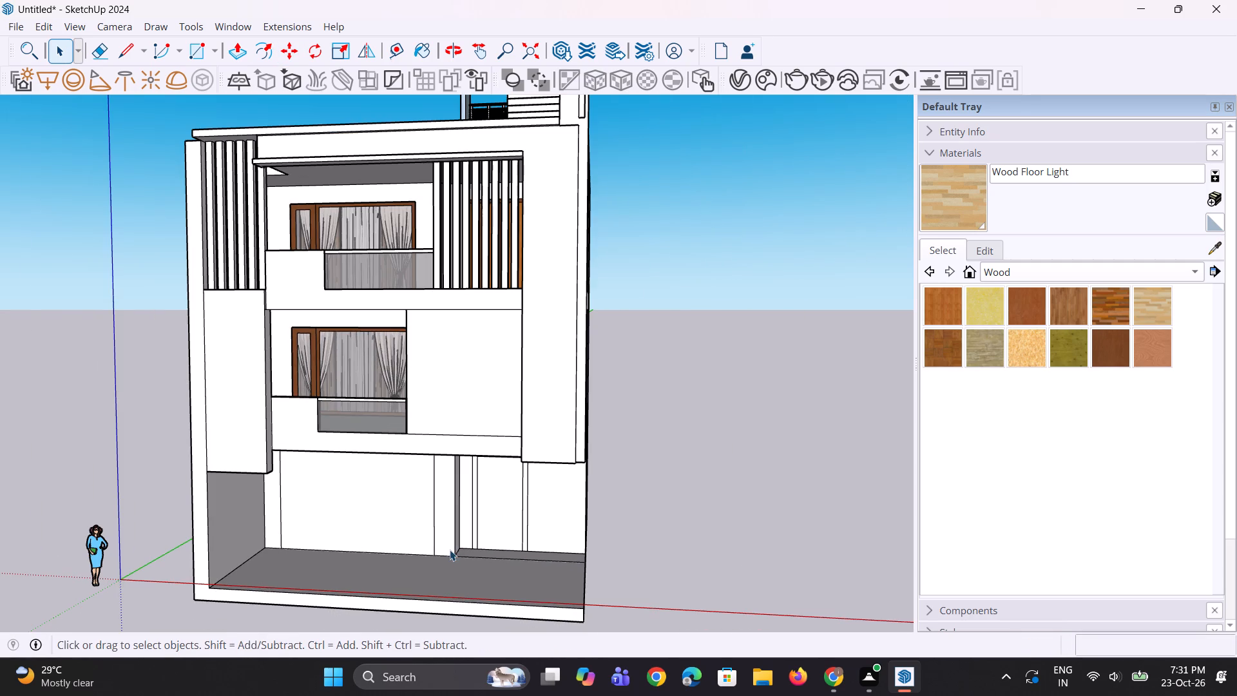
{"action": "left_click", "coordinate": [654, 493]}
Draw a tall, narrow vertical panel rectangle inside the ground-floor door leaf, near its edge beside the wall return.
{"action": "scroll", "coordinate": [492, 512], "scroll_direction": "up", "scroll_amount": 3}
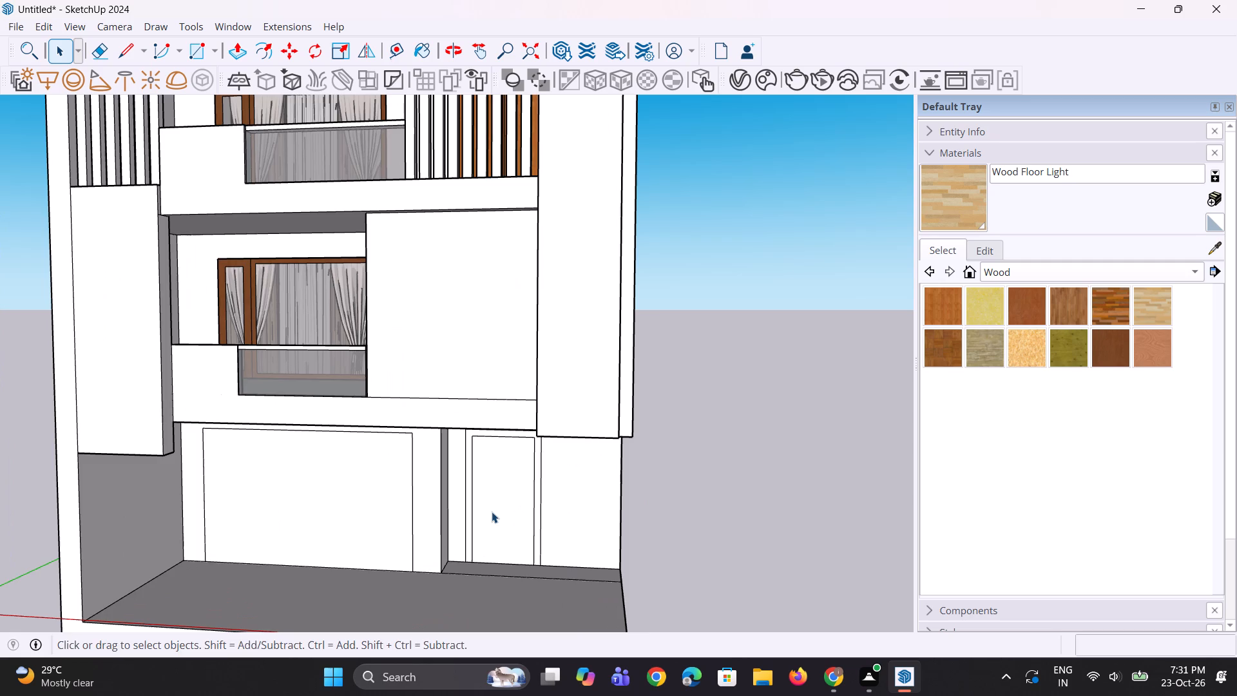
{"action": "middle_click_drag", "start_coordinate": [484, 531], "coordinate": [491, 490]}
{"action": "scroll", "coordinate": [484, 531], "scroll_direction": "up", "scroll_amount": 1}
{"action": "key", "text": "r"}
{"action": "scroll", "coordinate": [491, 490], "scroll_direction": "up", "scroll_amount": 2}
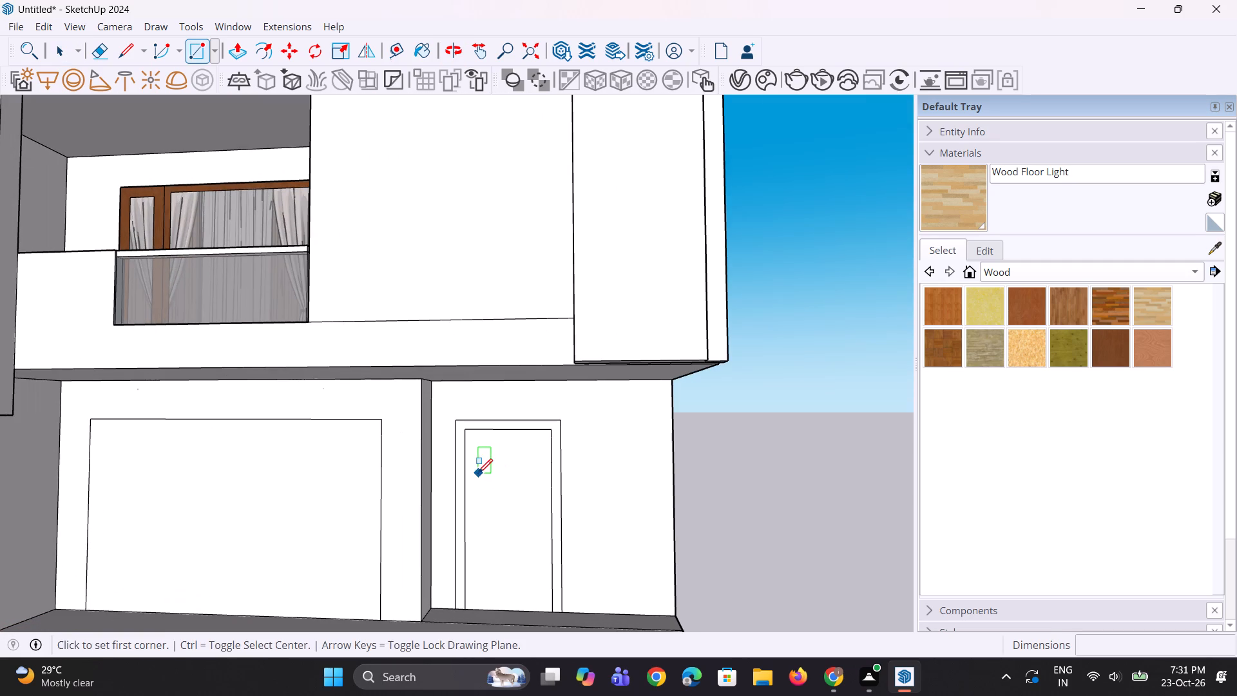
{"action": "left_click", "coordinate": [475, 474]}
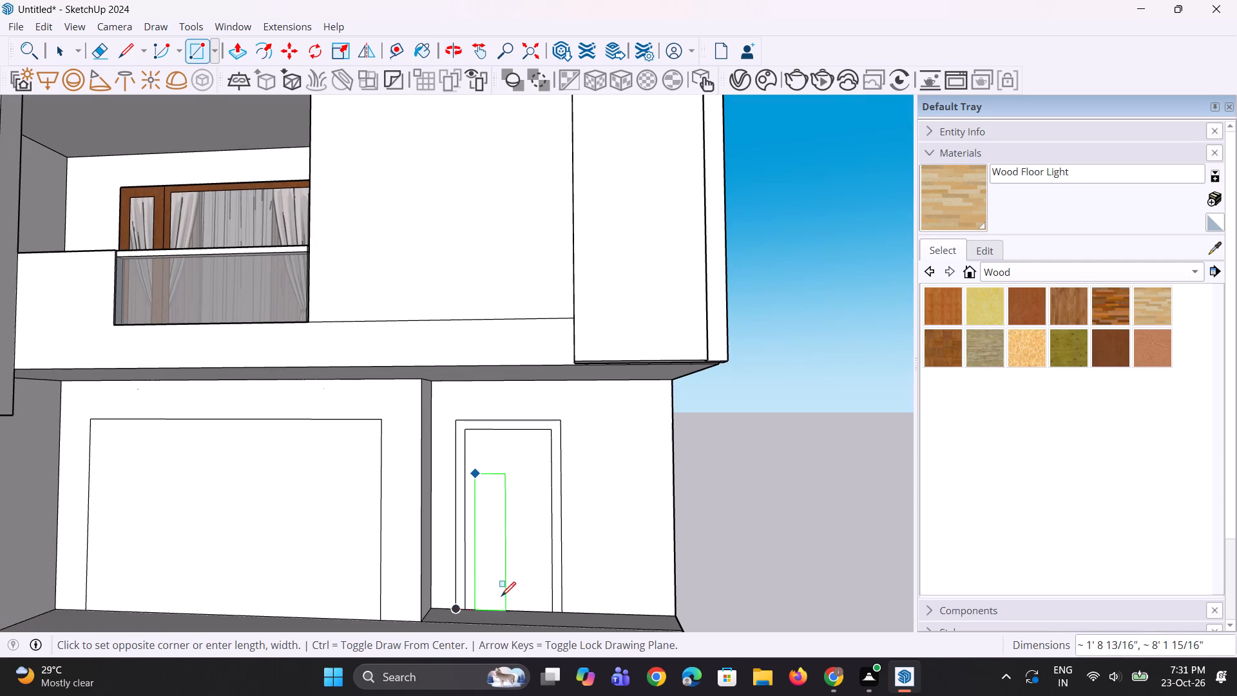
{"action": "left_click", "coordinate": [501, 589]}
{"action": "middle_click_drag", "start_coordinate": [481, 591], "coordinate": [486, 617]}
{"action": "key", "text": "space"}
{"action": "key", "text": "space"}
{"action": "scroll", "coordinate": [484, 543], "scroll_direction": "up", "scroll_amount": 1}
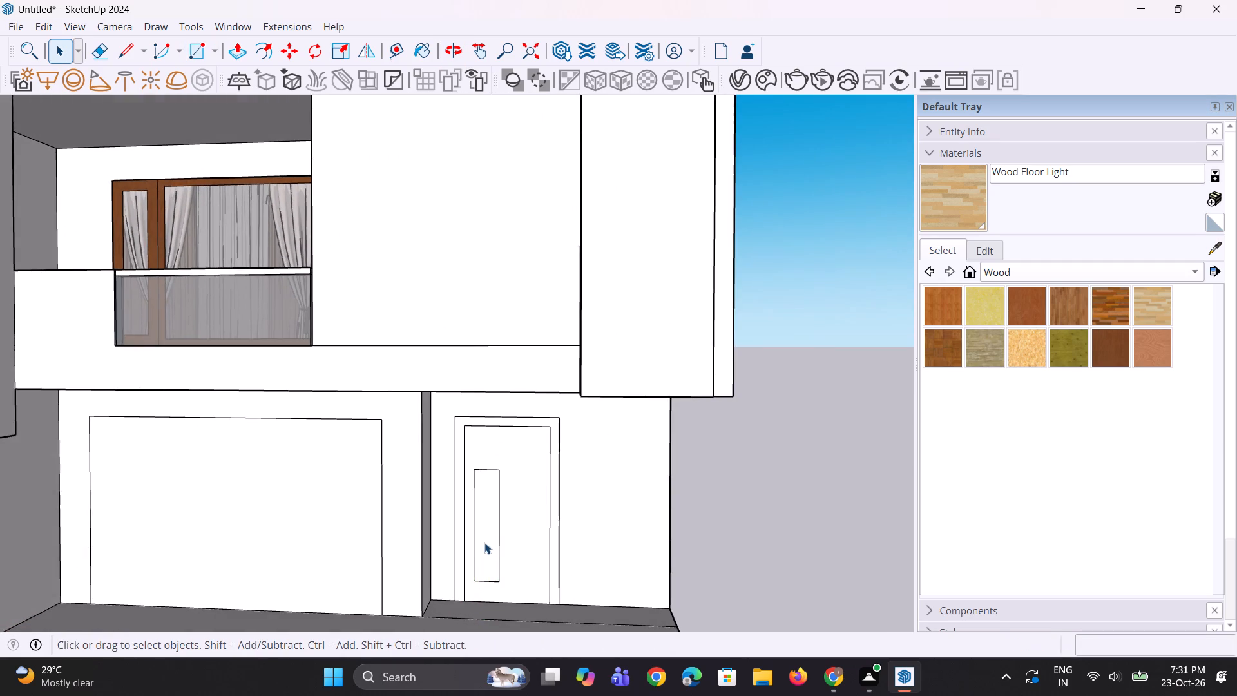
{"action": "scroll", "coordinate": [484, 537], "scroll_direction": "down", "scroll_amount": 3}
{"action": "scroll", "coordinate": [497, 551], "scroll_direction": "up", "scroll_amount": 5}
{"action": "scroll", "coordinate": [471, 535], "scroll_direction": "down", "scroll_amount": 3}
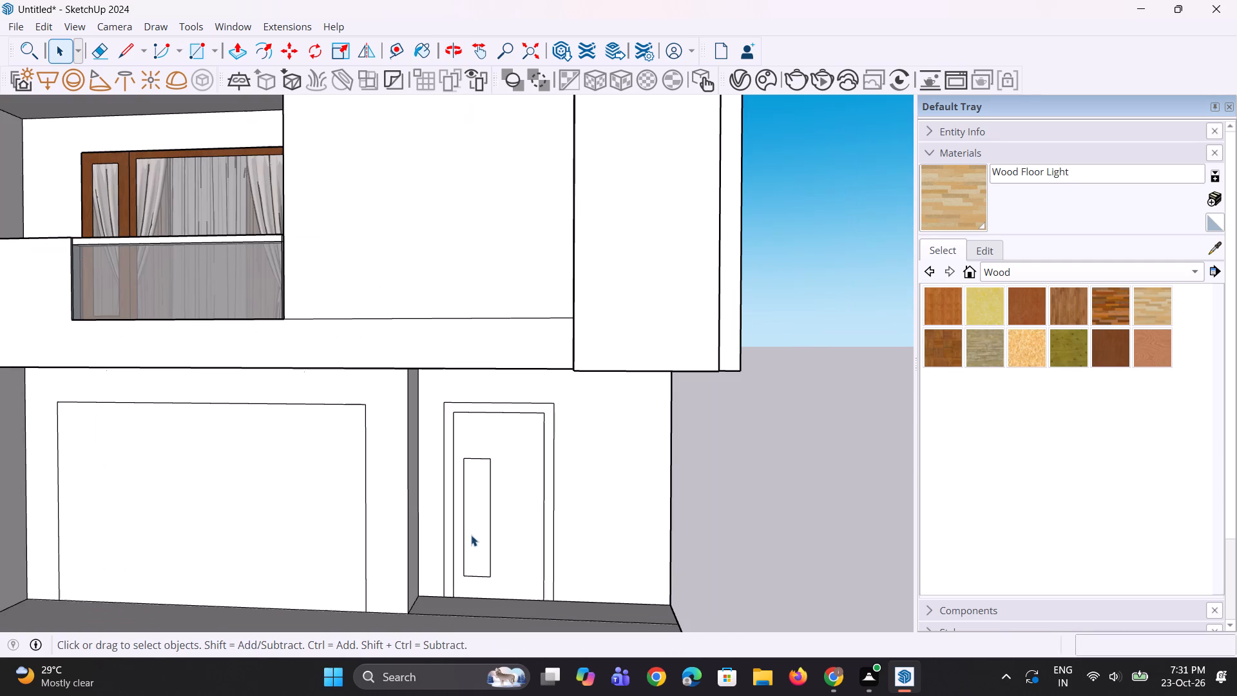
Copy the large ground-floor window rectangle onto open ground beside the building and shift the copy about 9' 4 3/4" farther away.
{"action": "left_click", "coordinate": [717, 488]}
{"action": "scroll", "coordinate": [413, 519], "scroll_direction": "down", "scroll_amount": 4}
{"action": "scroll", "coordinate": [455, 484], "scroll_direction": "up", "scroll_amount": 1}
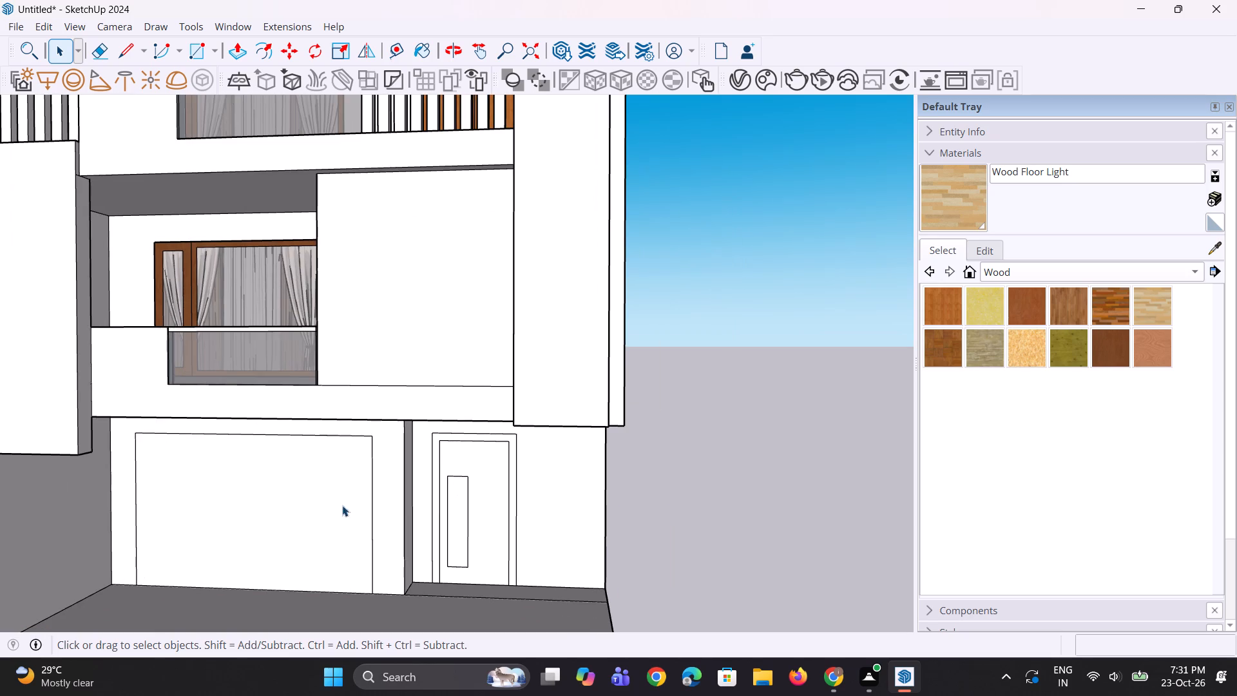
{"action": "left_click", "coordinate": [280, 506]}
{"action": "key", "text": "m"}
{"action": "left_click", "coordinate": [274, 514], "text": "ctrl"}
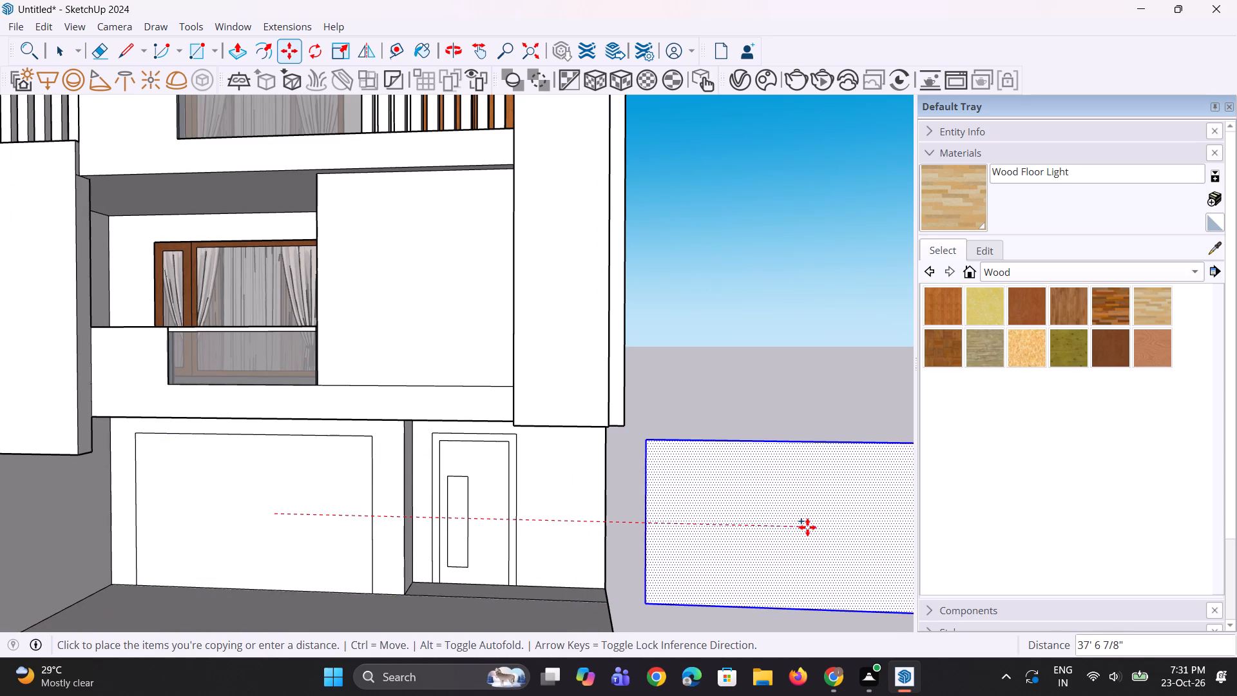
{"action": "left_click", "coordinate": [807, 527]}
{"action": "scroll", "coordinate": [378, 527], "scroll_direction": "down", "scroll_amount": 5}
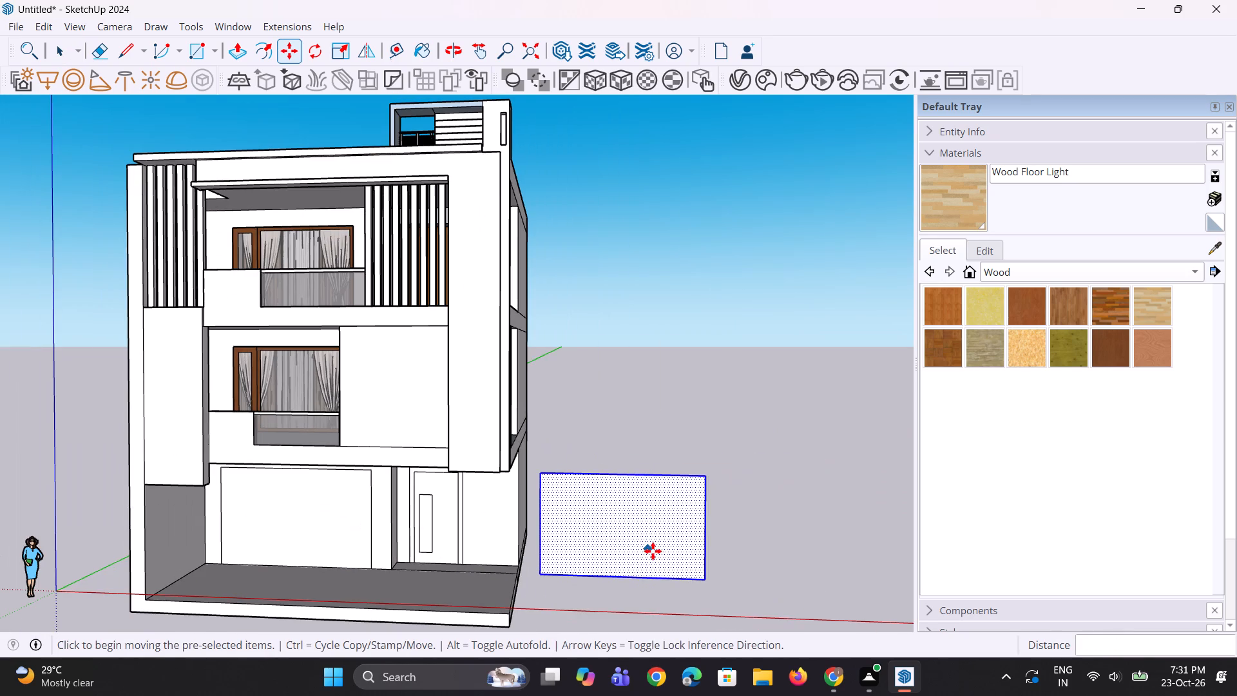
{"action": "left_click", "coordinate": [653, 551]}
{"action": "left_click", "coordinate": [740, 545]}
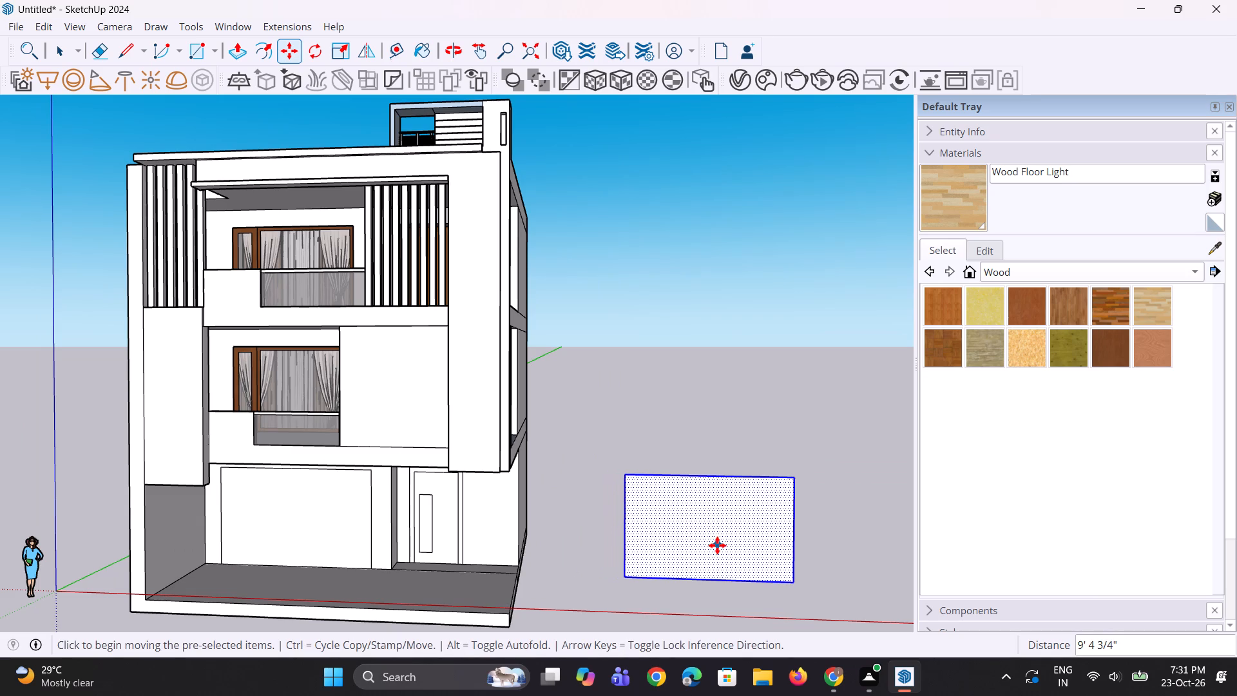
Extrude the copied window rectangle beside the building to a thickness of 5".
{"action": "key", "text": "p"}
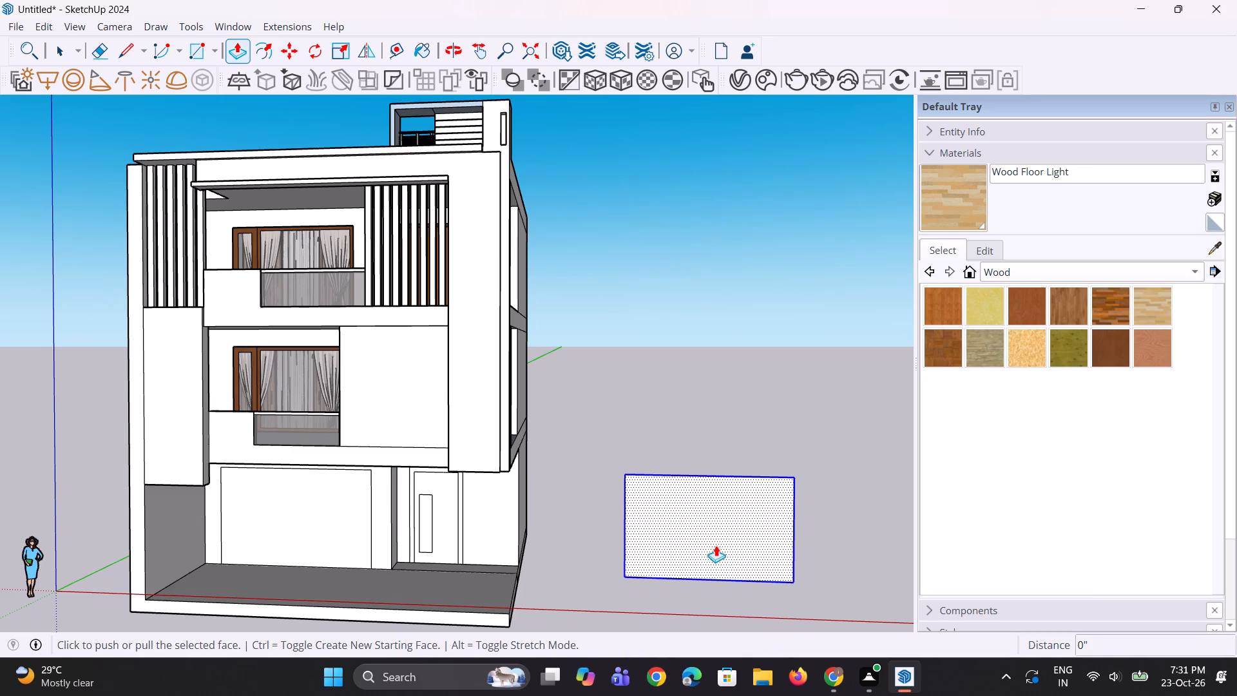
{"action": "left_click", "coordinate": [716, 545]}
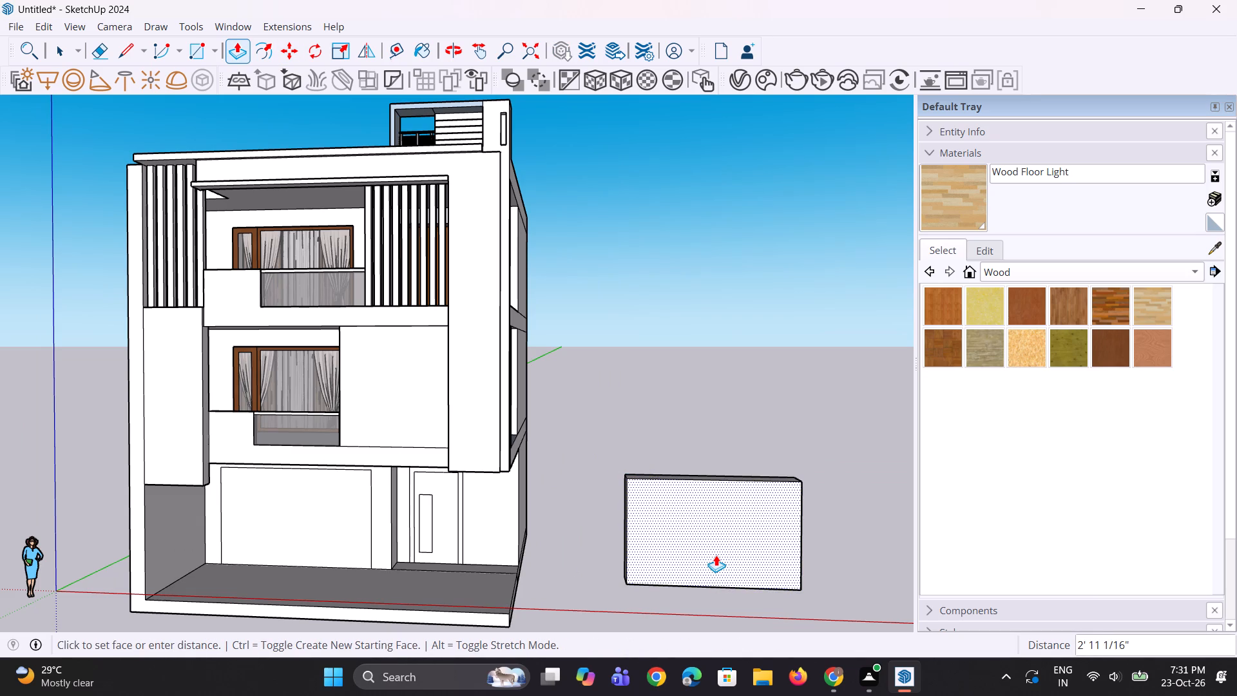
{"action": "type", "text": "5\""}
{"action": "key", "text": "Return"}
{"action": "key", "text": "space"}
{"action": "key", "text": "space"}
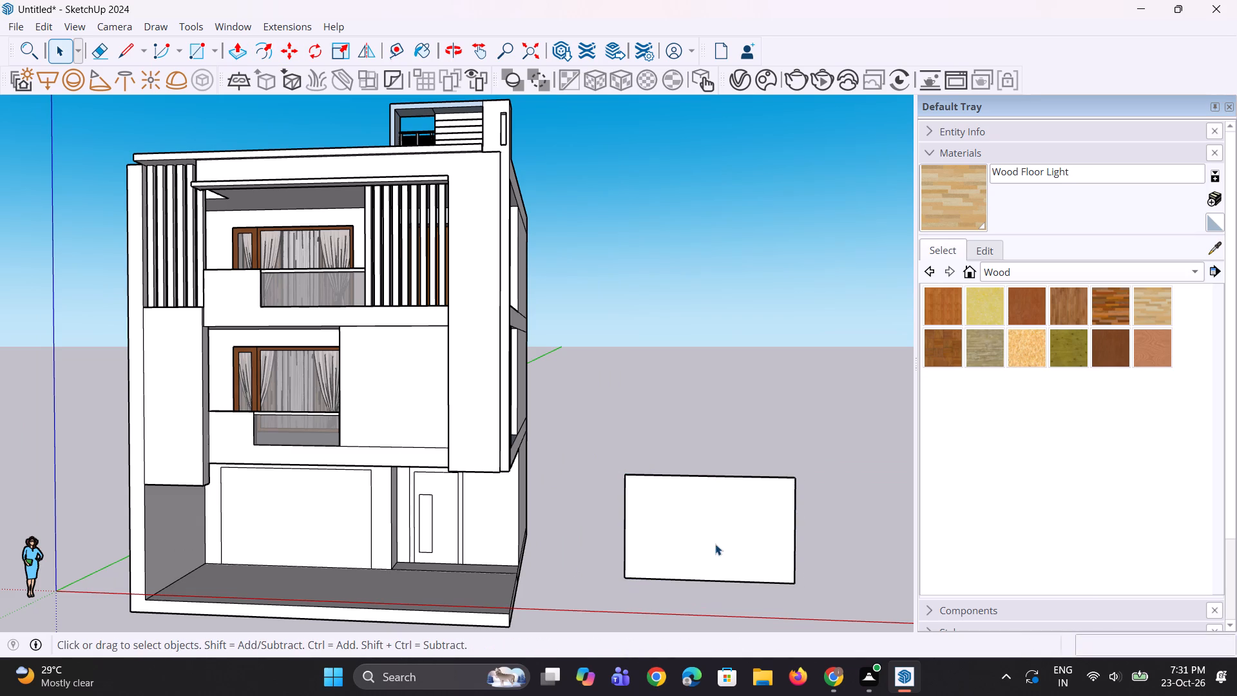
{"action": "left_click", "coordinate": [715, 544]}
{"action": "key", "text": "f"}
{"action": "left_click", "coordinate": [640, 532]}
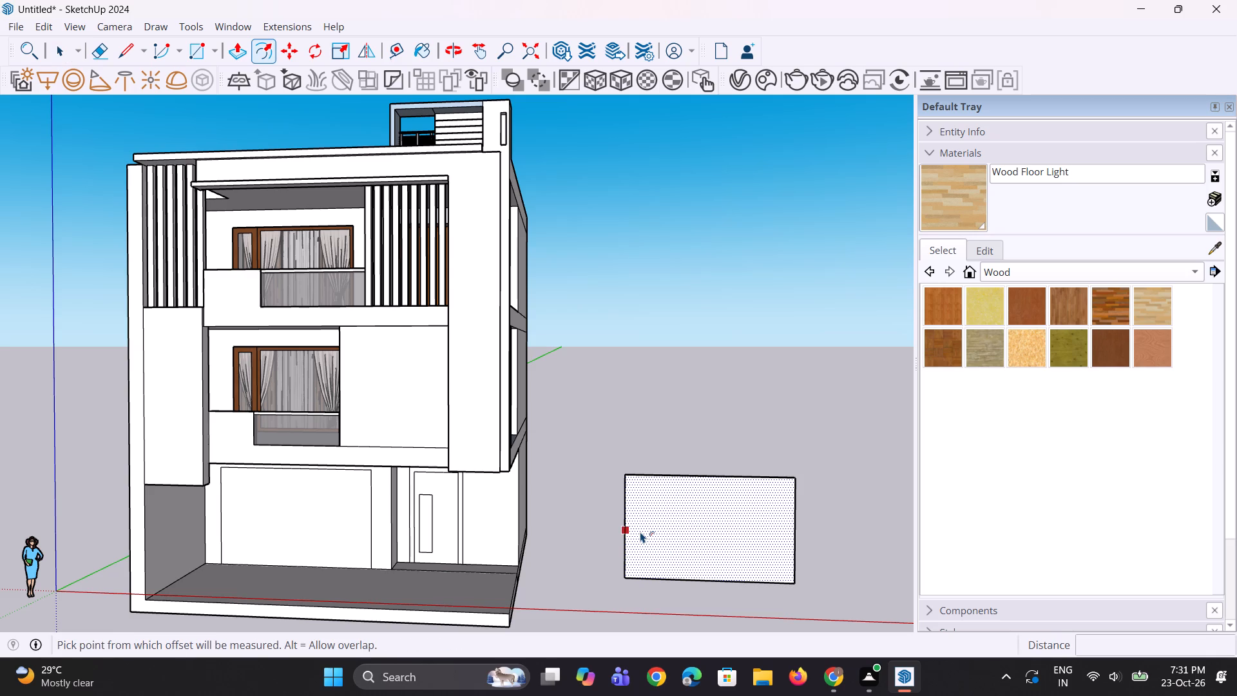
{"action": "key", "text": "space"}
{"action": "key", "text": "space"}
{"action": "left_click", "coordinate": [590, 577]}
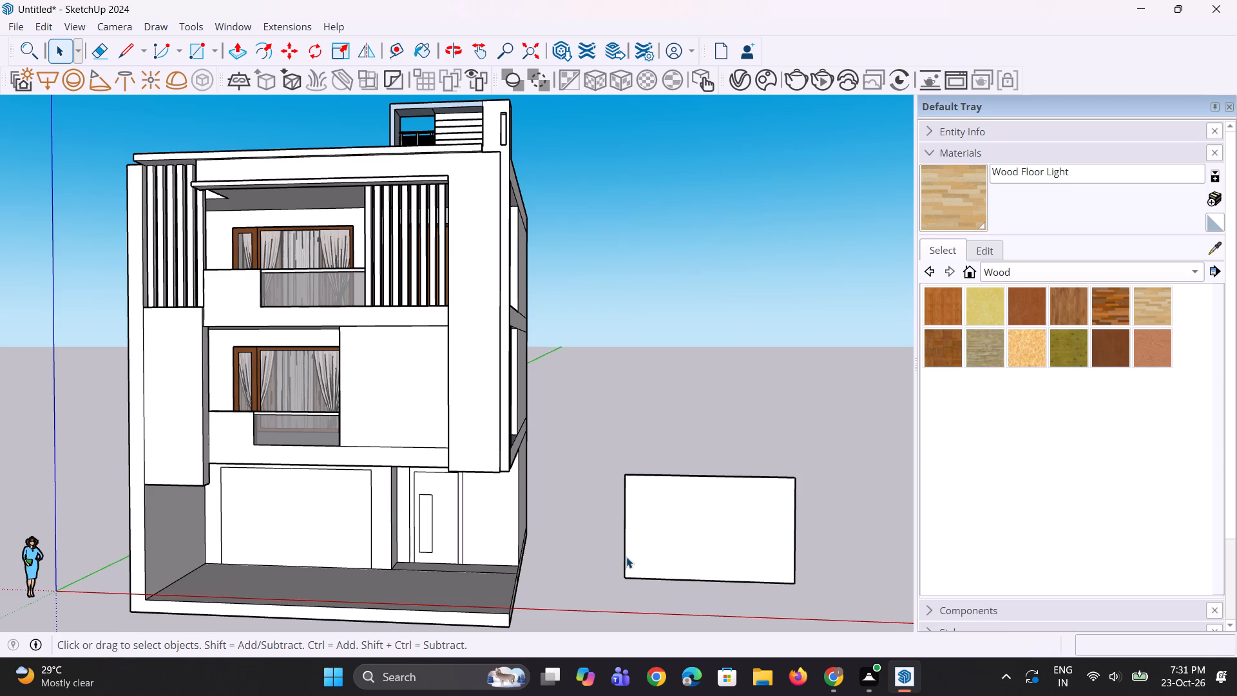
Copy the window panel's vertical edge nearest the building inward about 3' 8 9/16" to divide off a narrow side section.
{"action": "left_click", "coordinate": [626, 557]}
{"action": "scroll", "coordinate": [626, 583], "scroll_direction": "up", "scroll_amount": 1}
{"action": "key", "text": "m"}
{"action": "scroll", "coordinate": [628, 584], "scroll_direction": "up", "scroll_amount": 2, "text": "ctrl"}
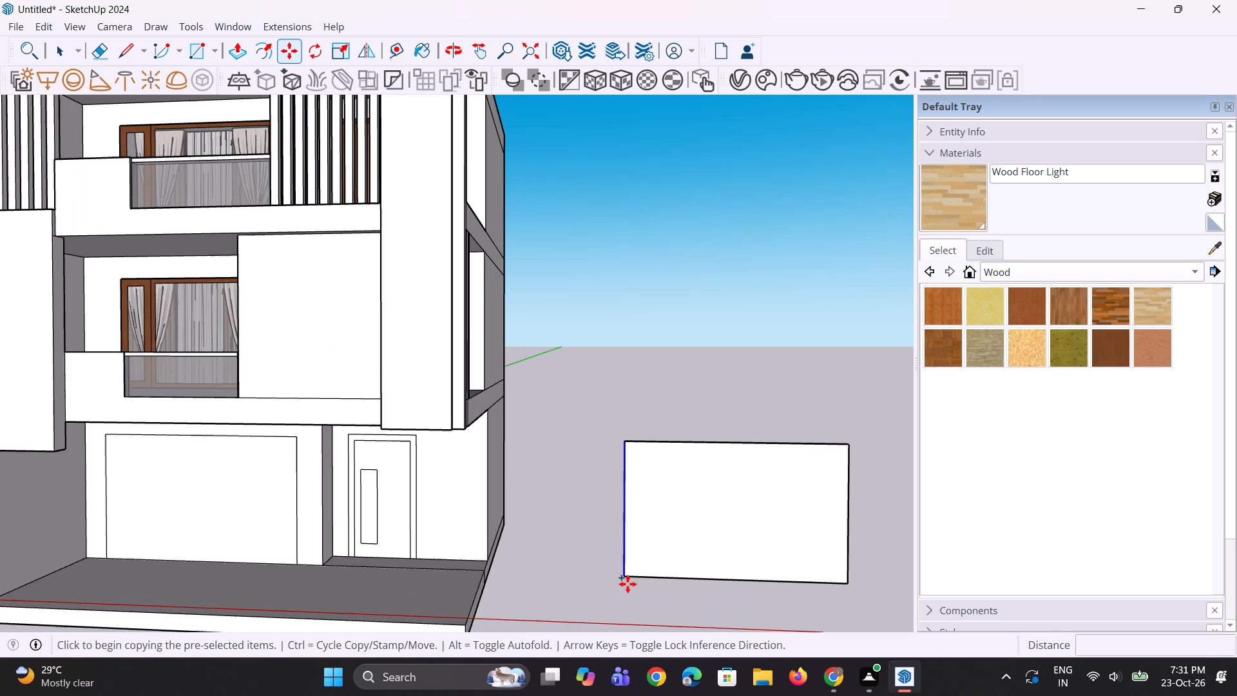
{"action": "left_click", "coordinate": [628, 581]}
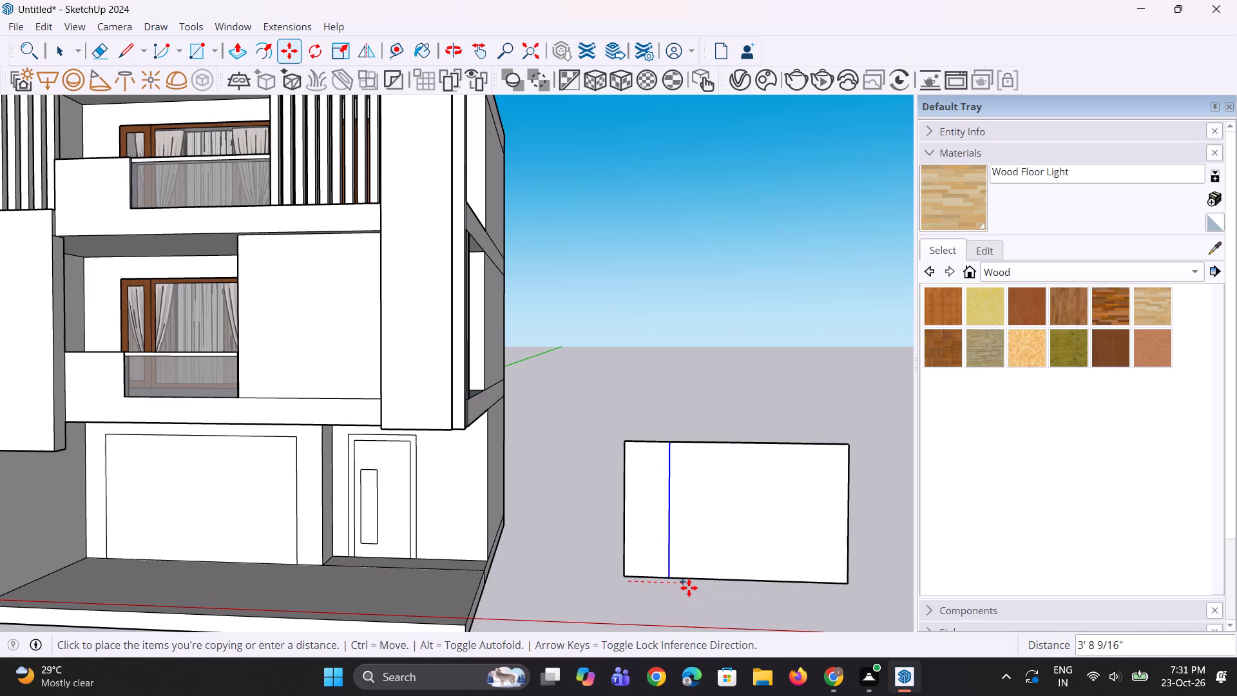
{"action": "left_click", "coordinate": [689, 588]}
{"action": "key", "text": "space"}
{"action": "left_click", "coordinate": [584, 595]}
{"action": "key", "text": "space"}
Offset the outline of the window panel's wide section inward about 5 7/8" to form its frame.
{"action": "left_click", "coordinate": [792, 568]}
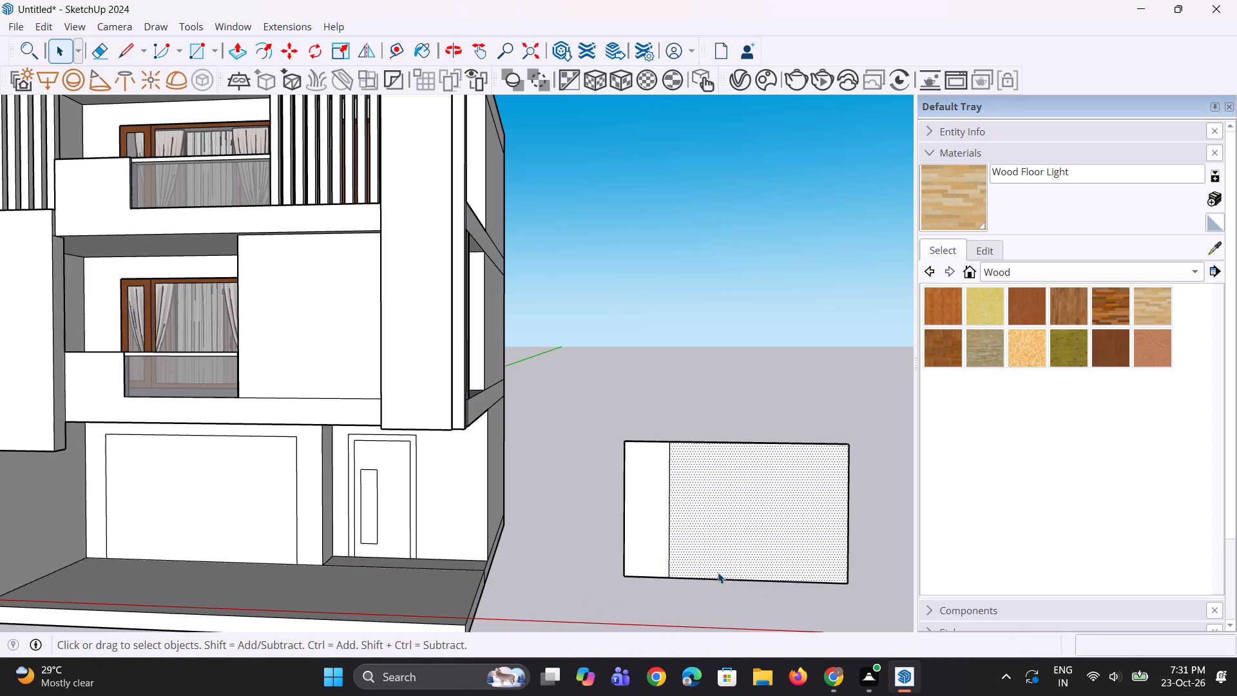
{"action": "key", "text": "f"}
{"action": "left_click", "coordinate": [669, 519]}
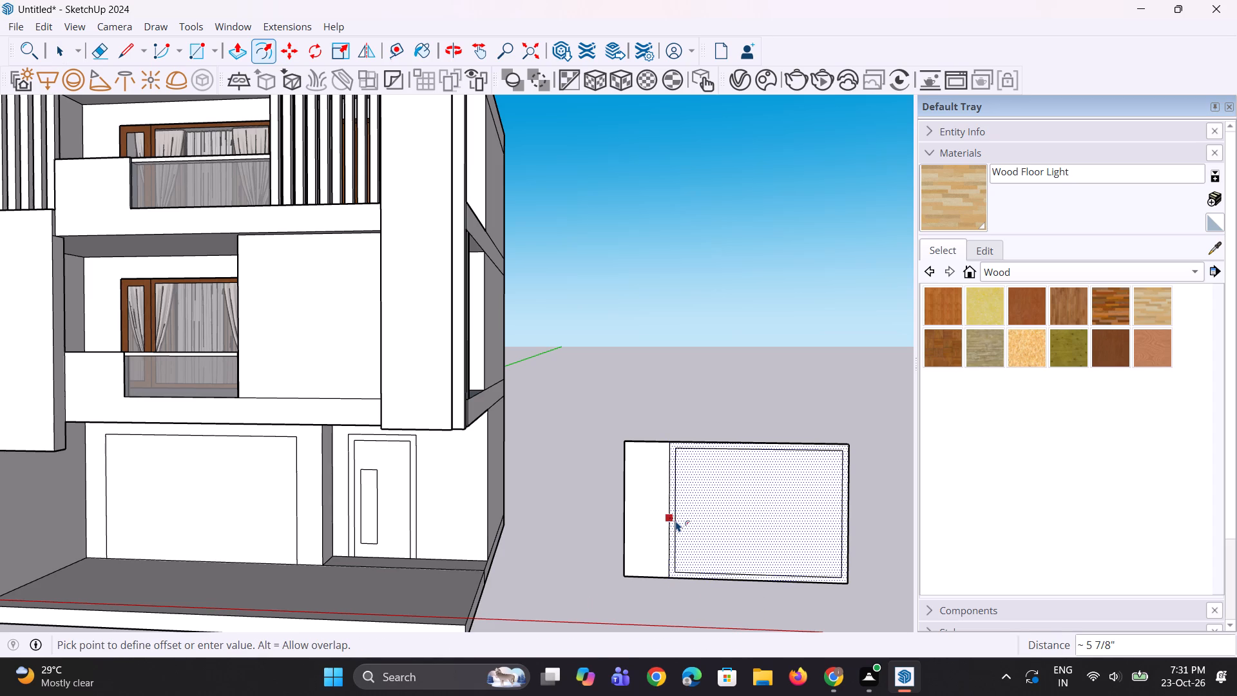
{"action": "left_click", "coordinate": [676, 521]}
{"action": "key", "text": "space"}
{"action": "key", "text": "space"}
{"action": "left_click", "coordinate": [590, 593]}
Offset the outline of the window panel's narrow section inward to form a wider frame around its pane.
{"action": "left_click", "coordinate": [634, 546]}
{"action": "key", "text": "f"}
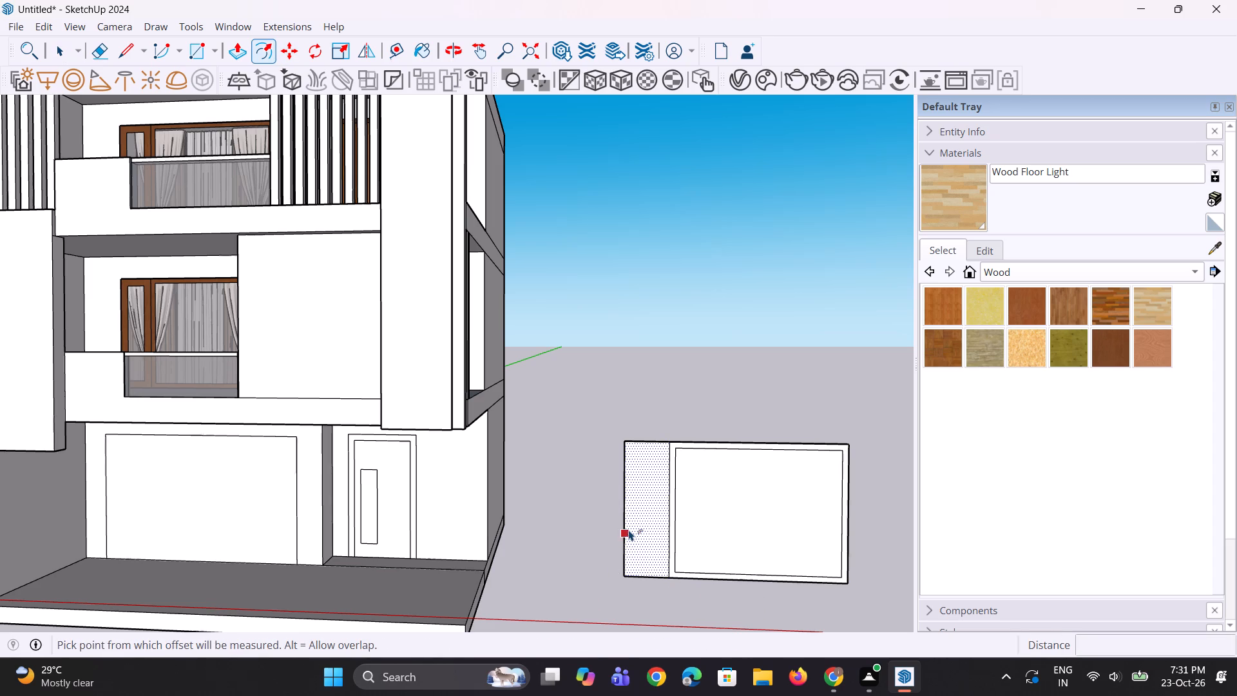
{"action": "left_click", "coordinate": [628, 528]}
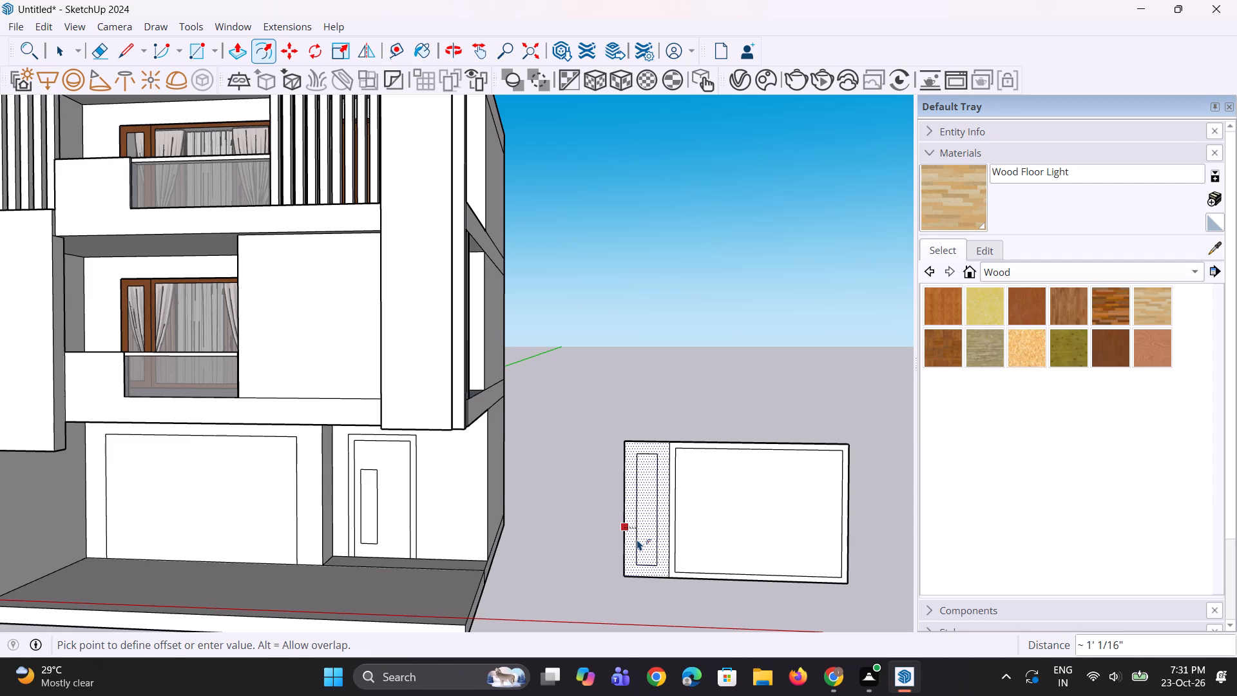
{"action": "left_click", "coordinate": [635, 539]}
{"action": "key", "text": "space"}
{"action": "left_click", "coordinate": [597, 550]}
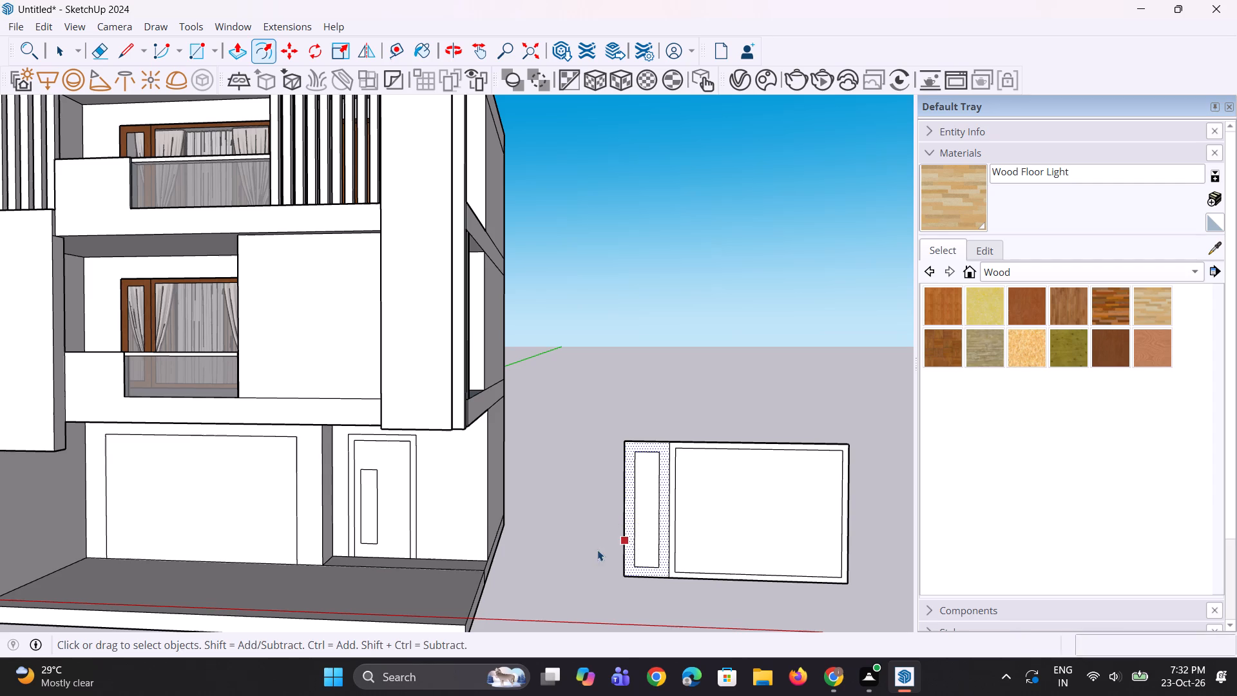
Pull the frame face around the narrow pane forward from the window panel.
{"action": "scroll", "coordinate": [547, 592], "scroll_direction": "down", "scroll_amount": 3}
{"action": "middle_click_drag", "start_coordinate": [714, 570], "coordinate": [666, 581]}
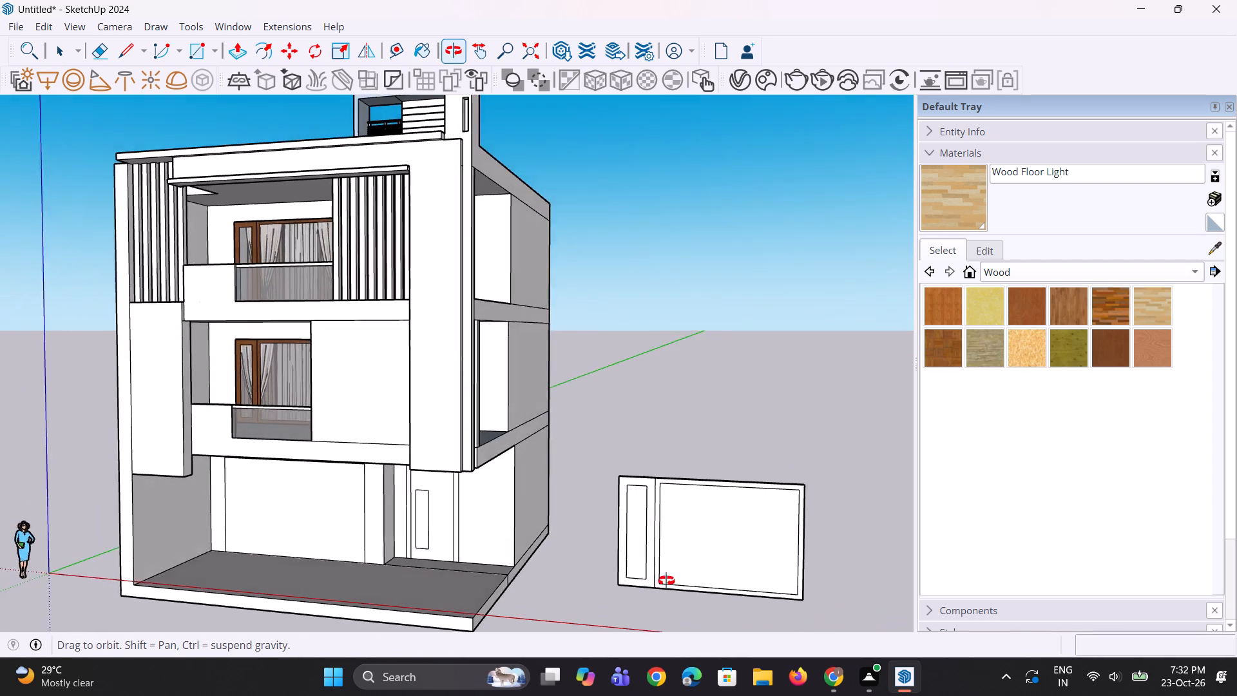
{"action": "middle_click_drag", "start_coordinate": [666, 581], "coordinate": [675, 585]}
{"action": "scroll", "coordinate": [682, 590], "scroll_direction": "down", "scroll_amount": 3}
{"action": "scroll", "coordinate": [663, 486], "scroll_direction": "up", "scroll_amount": 4}
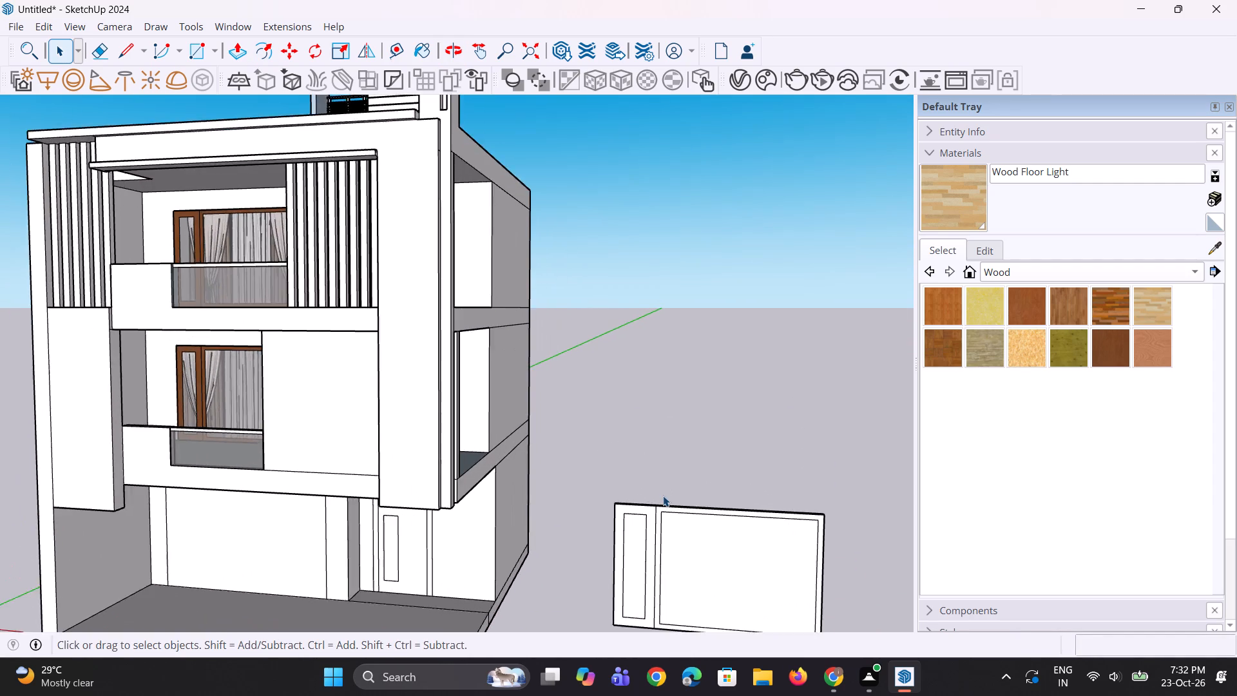
{"action": "scroll", "coordinate": [663, 496], "scroll_direction": "up", "scroll_amount": 3}
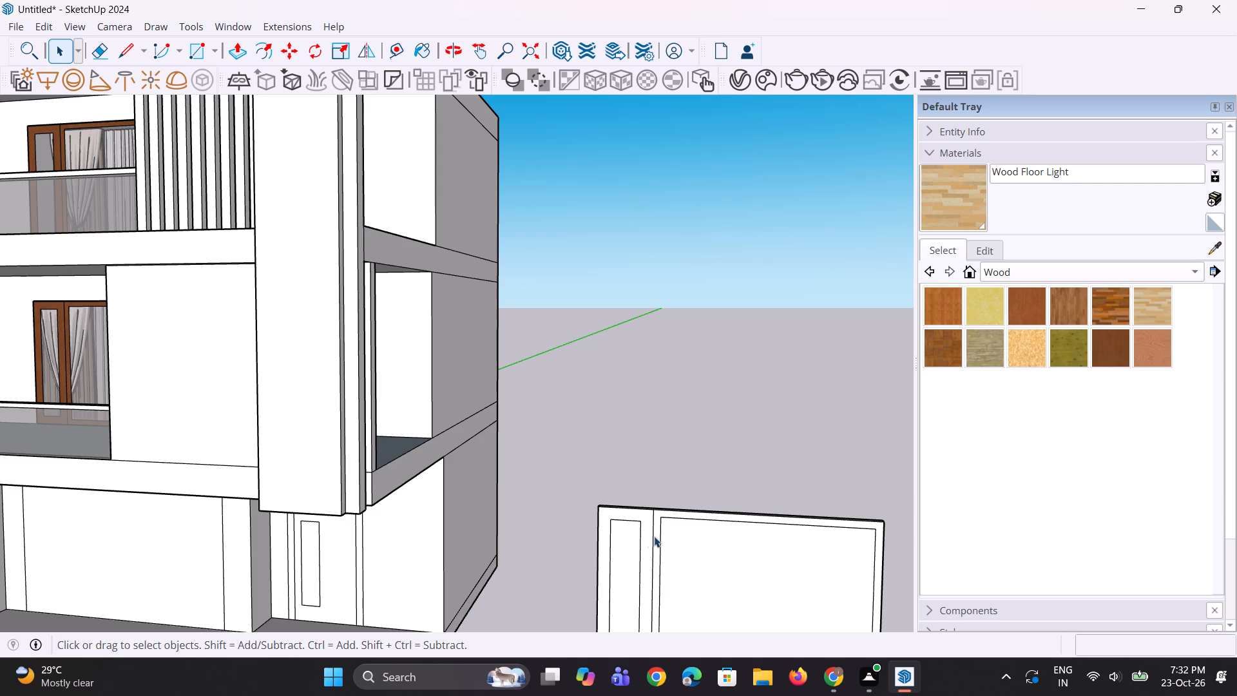
{"action": "key", "text": "p"}
{"action": "left_click", "coordinate": [644, 539]}
{"action": "key", "text": "space"}
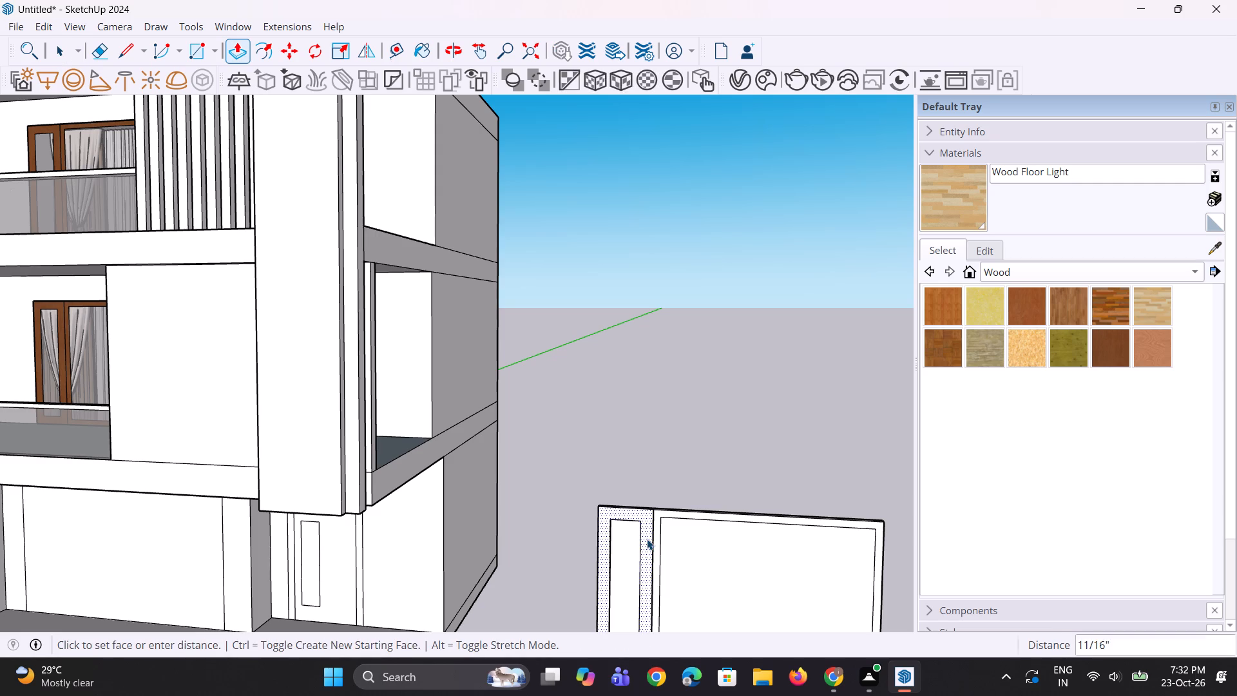
{"action": "key", "text": "p"}
{"action": "left_click", "coordinate": [646, 543]}
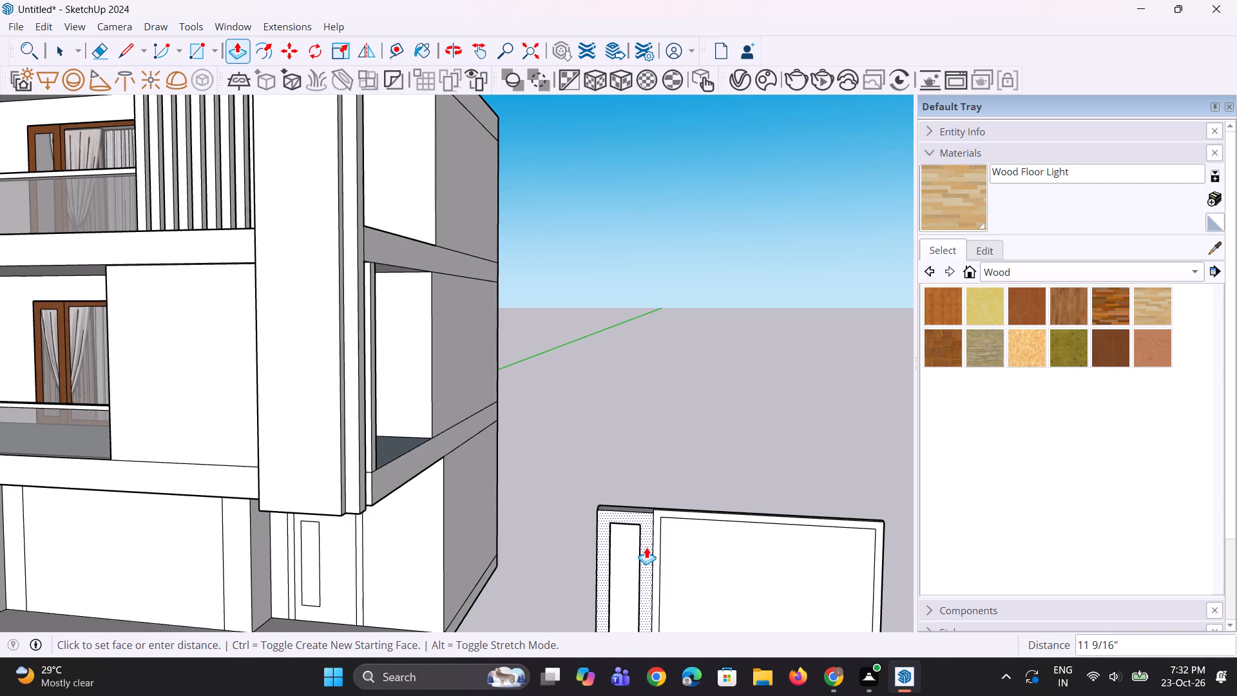
{"action": "left_click", "coordinate": [646, 546]}
{"action": "left_click", "coordinate": [661, 534]}
{"action": "key", "text": "space"}
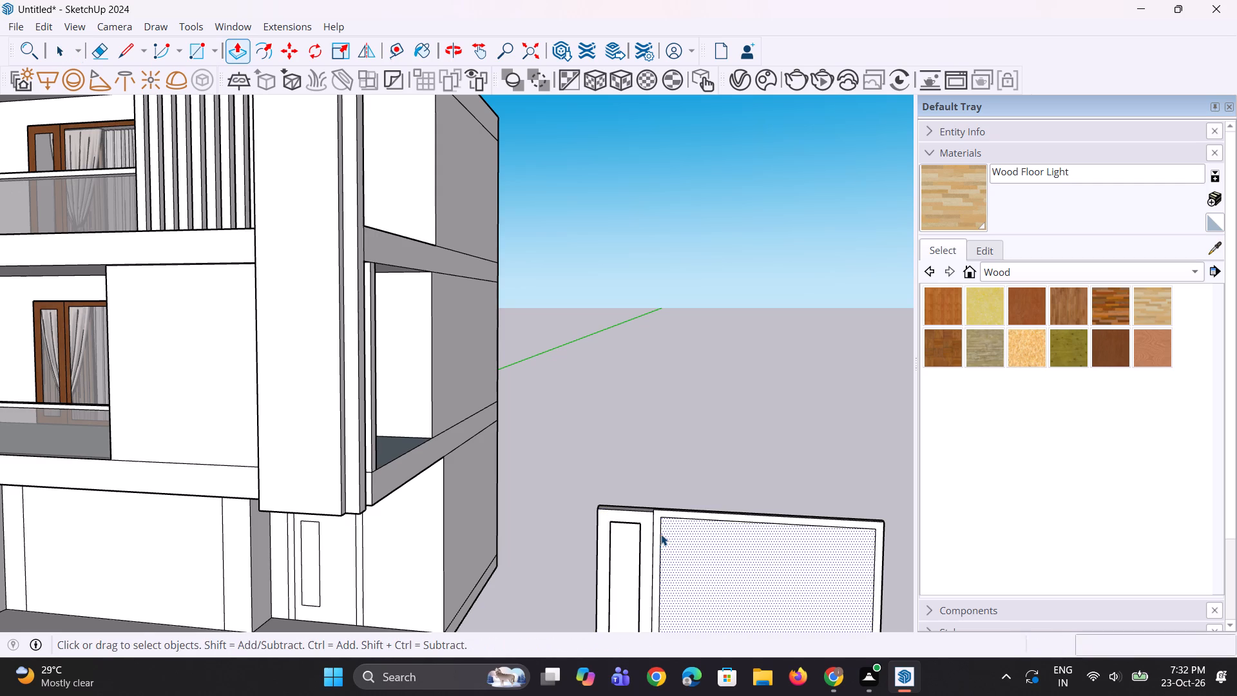
Pull the frame face around the wide pane forward by the same distance as the narrow section's frame.
{"action": "key", "text": "p"}
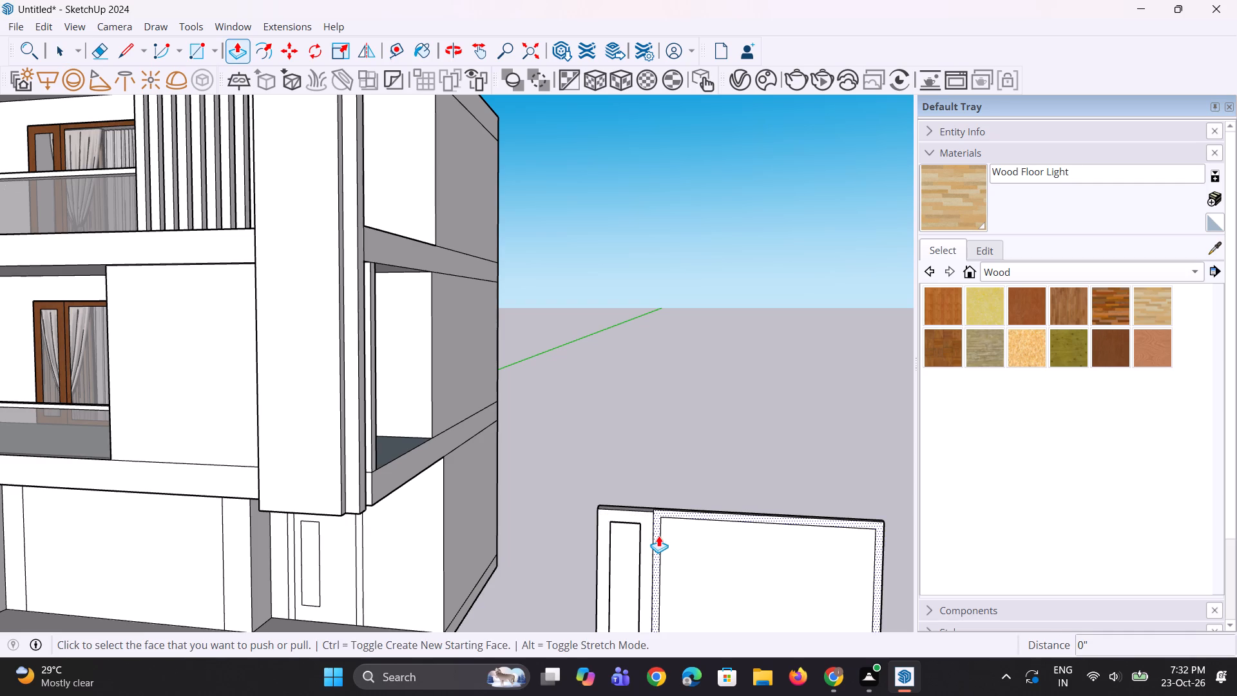
{"action": "double_click", "coordinate": [658, 536]}
{"action": "scroll", "coordinate": [555, 516], "scroll_direction": "down", "scroll_amount": 4}
{"action": "middle_click_drag", "start_coordinate": [611, 533], "coordinate": [630, 528]}
{"action": "key", "text": "space"}
{"action": "key", "text": "space"}
{"action": "key", "text": "space"}
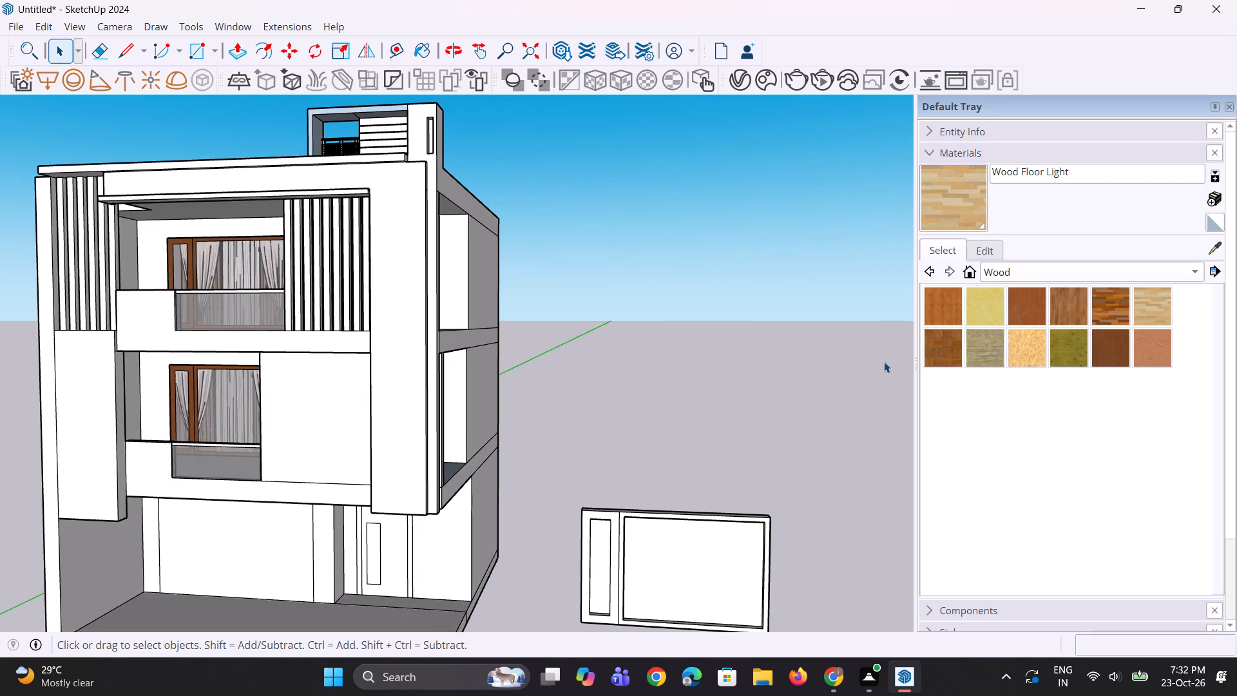
Sample Wood Veneer 01 from the upper-floor window frame and paint the front frame faces of both window sections with it.
{"action": "scroll", "coordinate": [823, 379], "scroll_direction": "down", "scroll_amount": 3}
{"action": "scroll", "coordinate": [1016, 336], "scroll_direction": "up", "scroll_amount": 1}
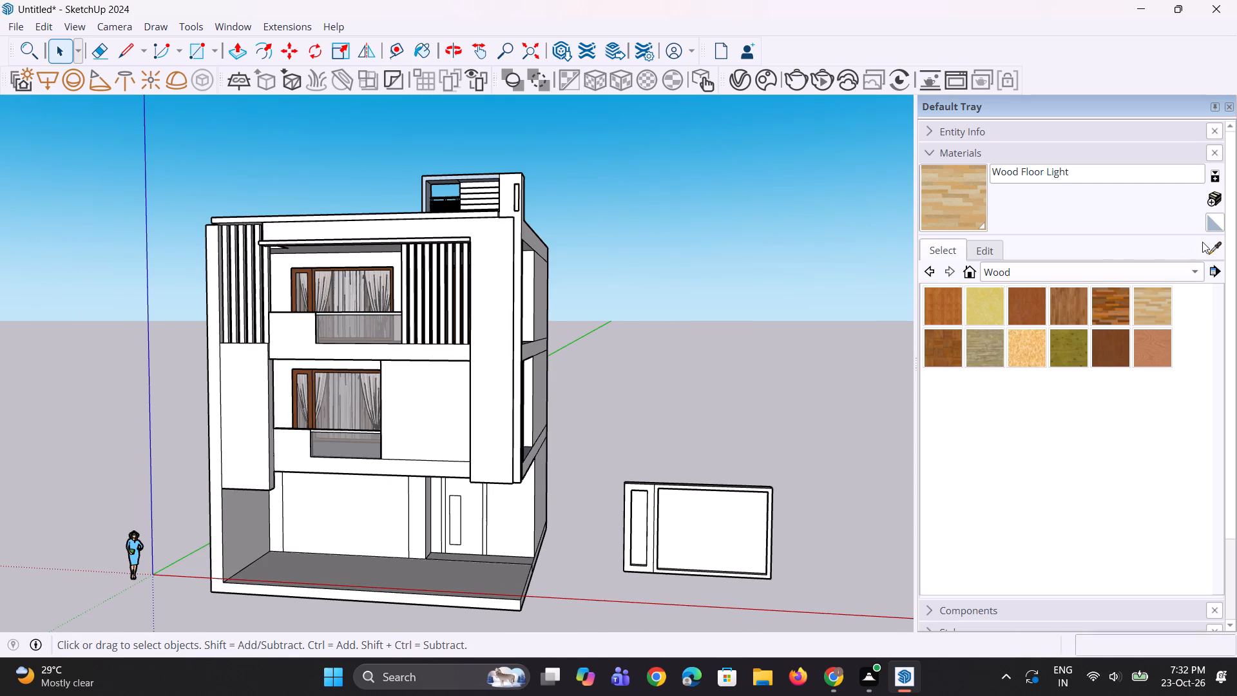
{"action": "left_click", "coordinate": [1213, 246]}
{"action": "scroll", "coordinate": [313, 375], "scroll_direction": "up", "scroll_amount": 8}
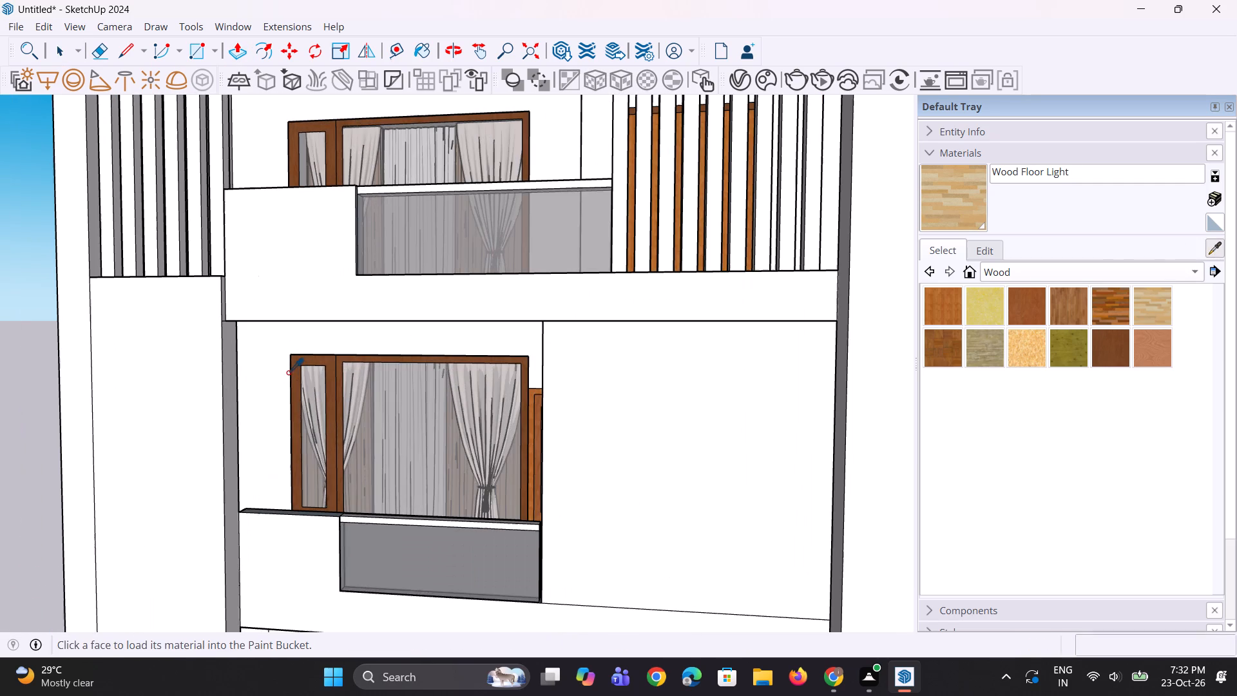
{"action": "left_click", "coordinate": [293, 362]}
{"action": "scroll", "coordinate": [319, 374], "scroll_direction": "down", "scroll_amount": 11}
{"action": "scroll", "coordinate": [637, 541], "scroll_direction": "up", "scroll_amount": 6}
{"action": "left_click", "coordinate": [620, 546]}
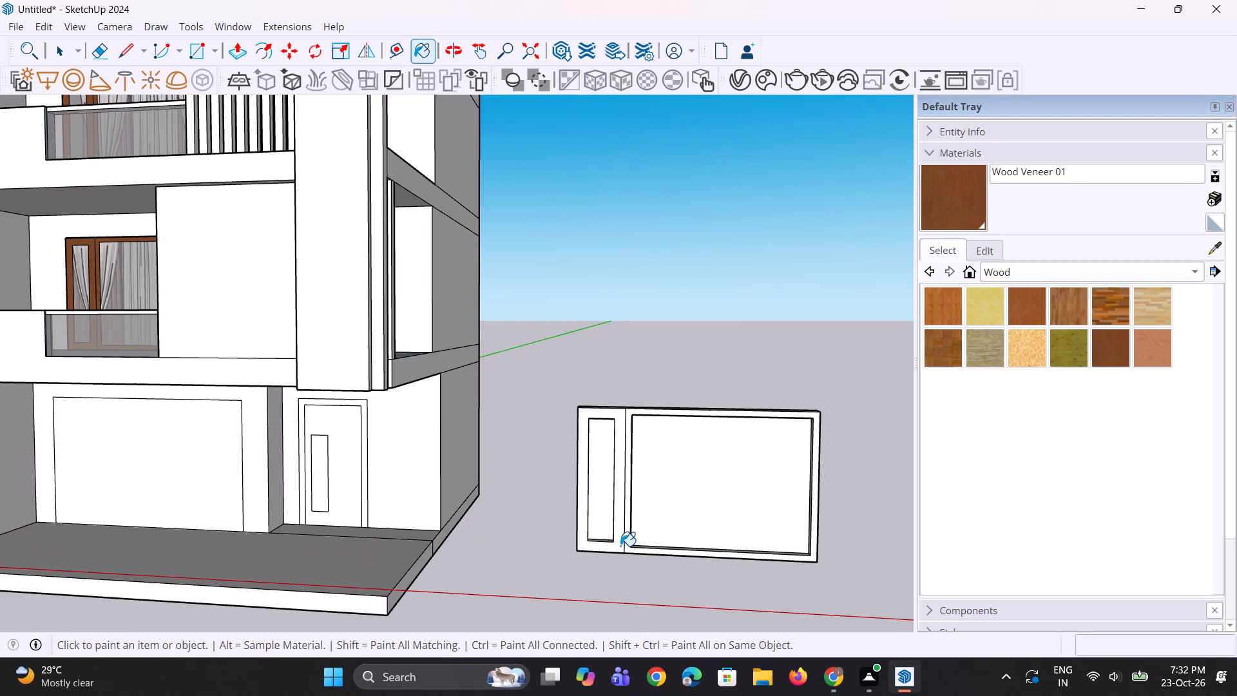
{"action": "left_click", "coordinate": [628, 547]}
Paint the bottom inner reveals of the narrow and wide window openings with Wood Veneer 01.
{"action": "scroll", "coordinate": [609, 531], "scroll_direction": "down", "scroll_amount": 2}
{"action": "scroll", "coordinate": [608, 521], "scroll_direction": "up", "scroll_amount": 2}
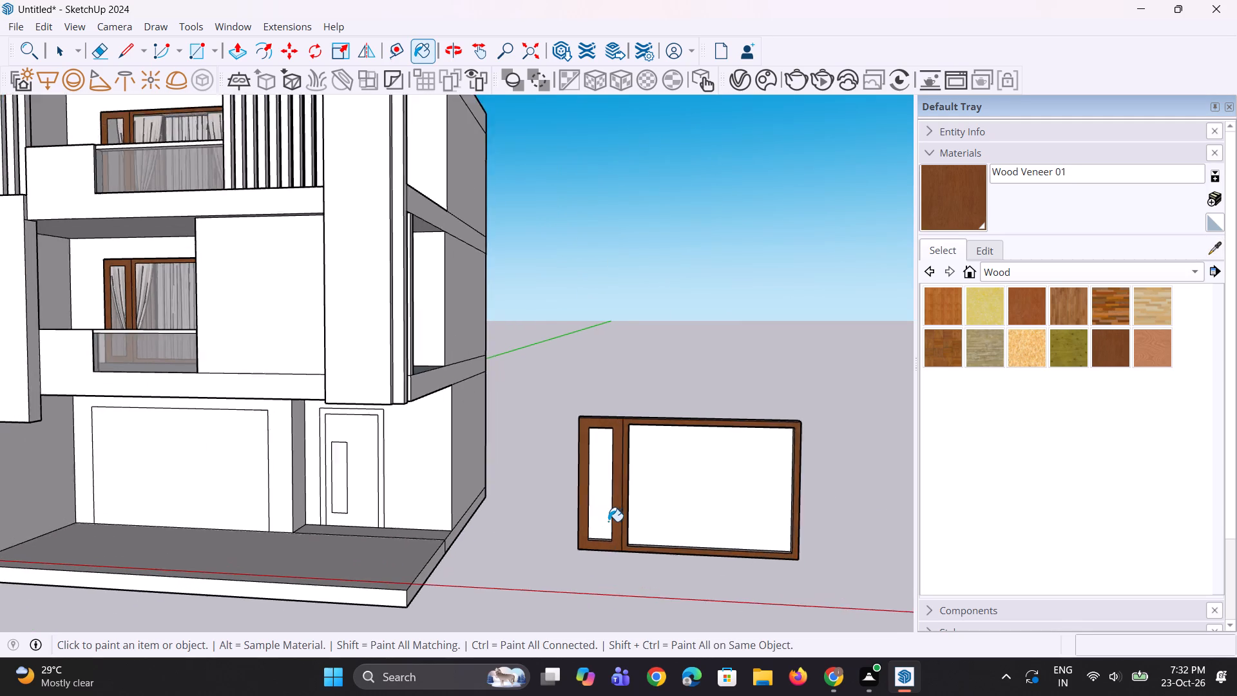
{"action": "scroll", "coordinate": [598, 539], "scroll_direction": "up", "scroll_amount": 6}
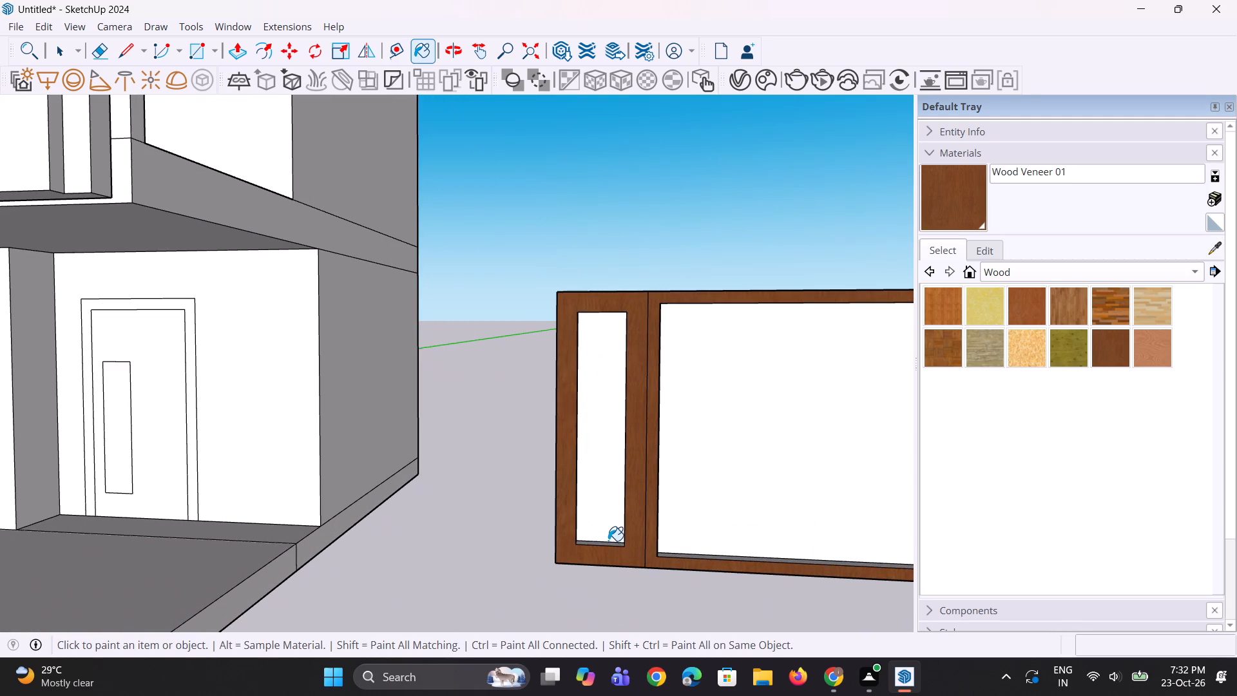
{"action": "left_click", "coordinate": [607, 545]}
{"action": "scroll", "coordinate": [608, 544], "scroll_direction": "up", "scroll_amount": 2}
{"action": "left_click", "coordinate": [690, 559]}
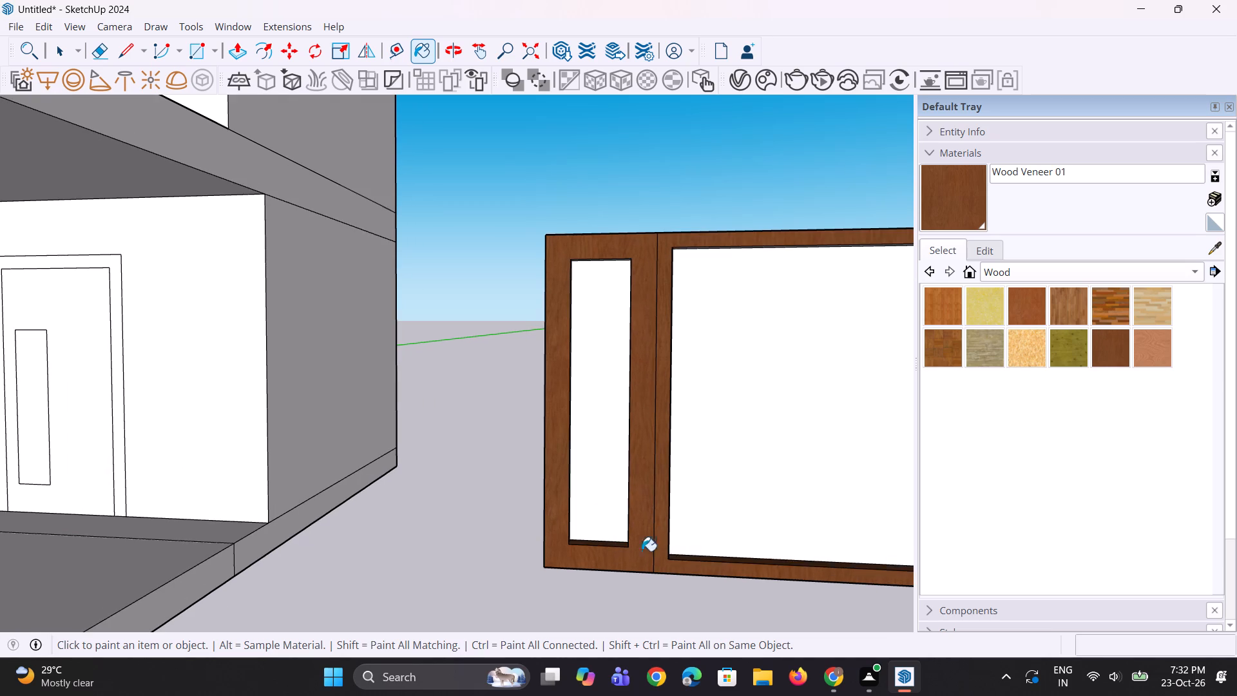
Paint the far side reveals of both window openings and the narrow section's outer side face with Wood Veneer 01.
{"action": "scroll", "coordinate": [595, 540], "scroll_direction": "down", "scroll_amount": 9}
{"action": "scroll", "coordinate": [606, 553], "scroll_direction": "up", "scroll_amount": 1}
{"action": "middle_click_drag", "start_coordinate": [614, 554], "coordinate": [714, 568]}
{"action": "scroll", "coordinate": [800, 501], "scroll_direction": "up", "scroll_amount": 6}
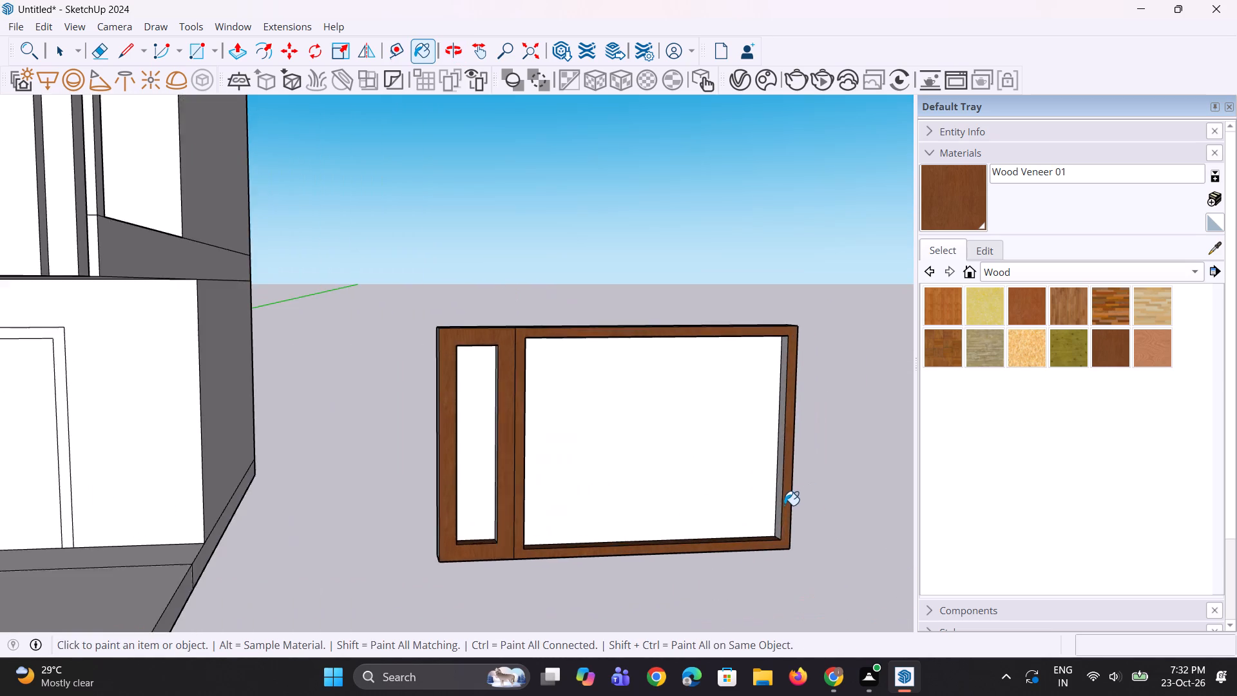
{"action": "scroll", "coordinate": [784, 505], "scroll_direction": "up", "scroll_amount": 2}
{"action": "left_click", "coordinate": [778, 510]}
{"action": "middle_click_drag", "start_coordinate": [461, 522], "coordinate": [543, 528]}
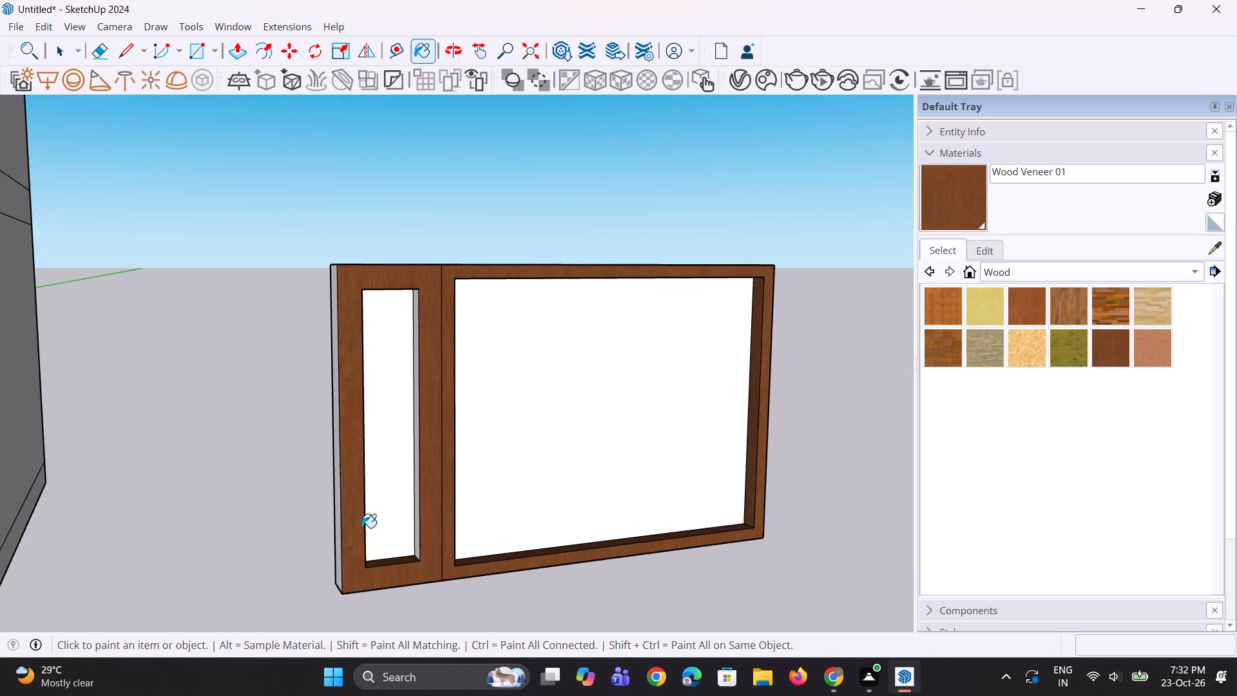
{"action": "left_click", "coordinate": [335, 532]}
{"action": "scroll", "coordinate": [411, 514], "scroll_direction": "up", "scroll_amount": 2}
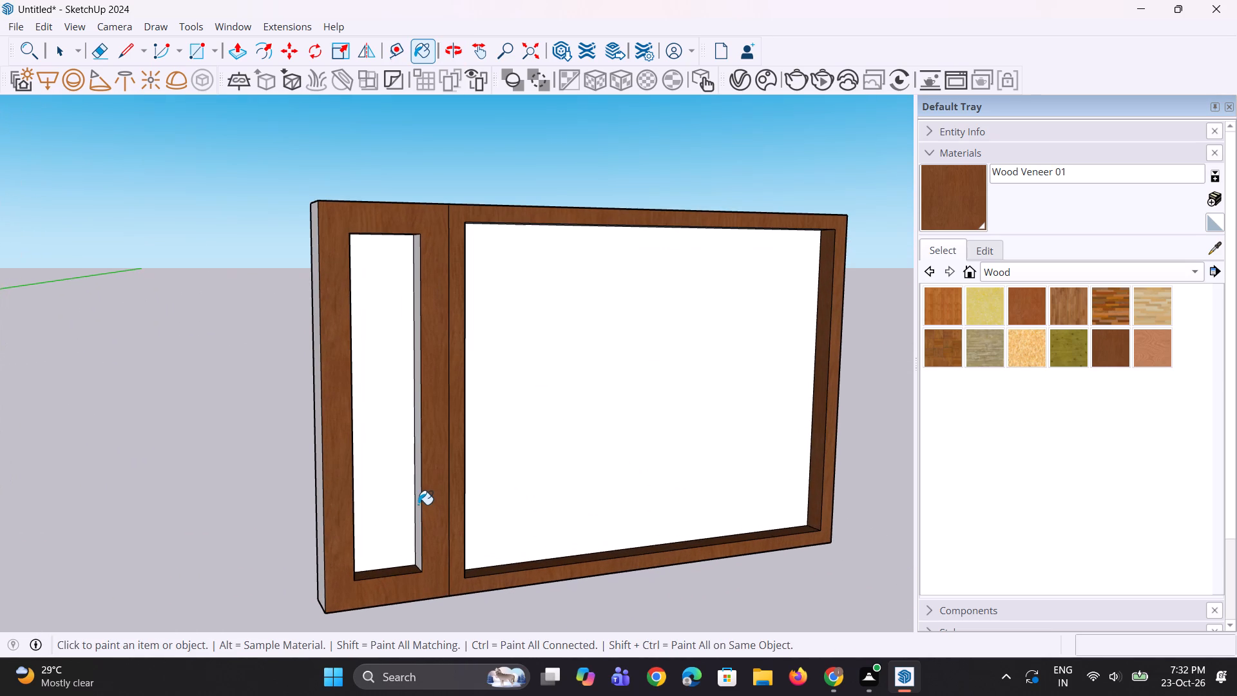
{"action": "left_click", "coordinate": [418, 505]}
{"action": "left_click", "coordinate": [317, 541]}
{"action": "middle_click", "coordinate": [399, 524]}
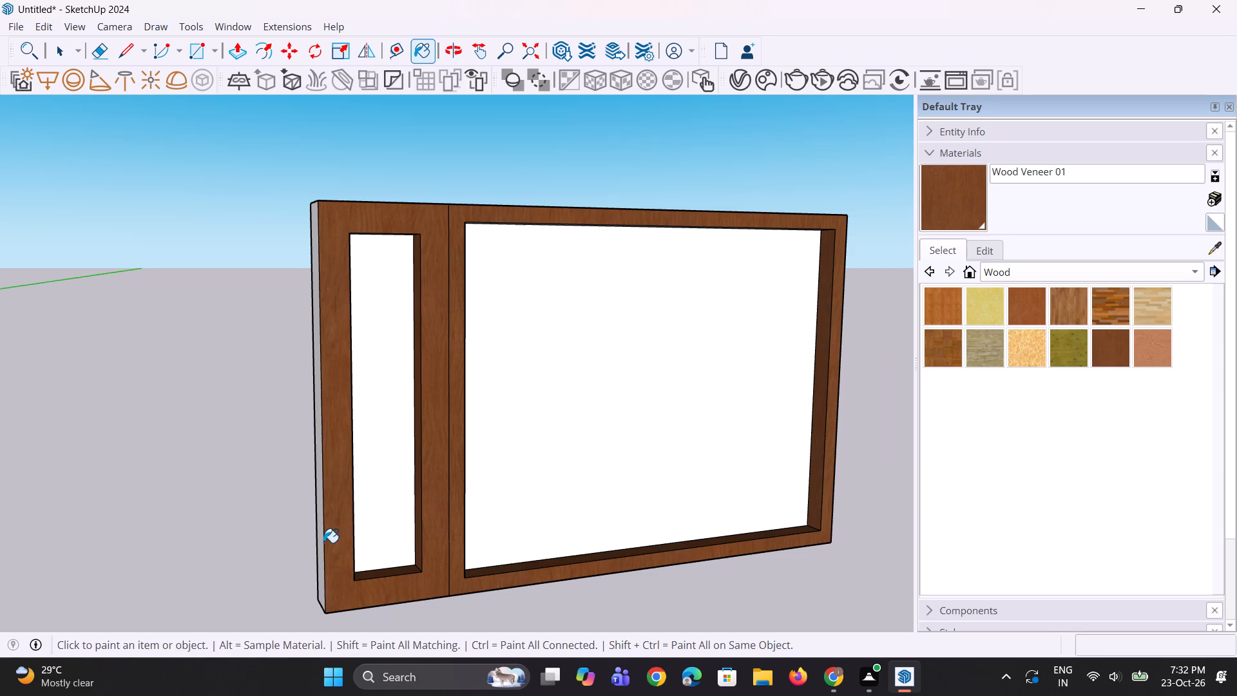
{"action": "scroll", "coordinate": [323, 543], "scroll_direction": "up", "scroll_amount": 3}
{"action": "left_click", "coordinate": [317, 536]}
Paint the remaining unpainted side reveals of the narrow and wide window openings with Wood Veneer 01.
{"action": "middle_click_drag", "start_coordinate": [436, 524], "coordinate": [125, 542]}
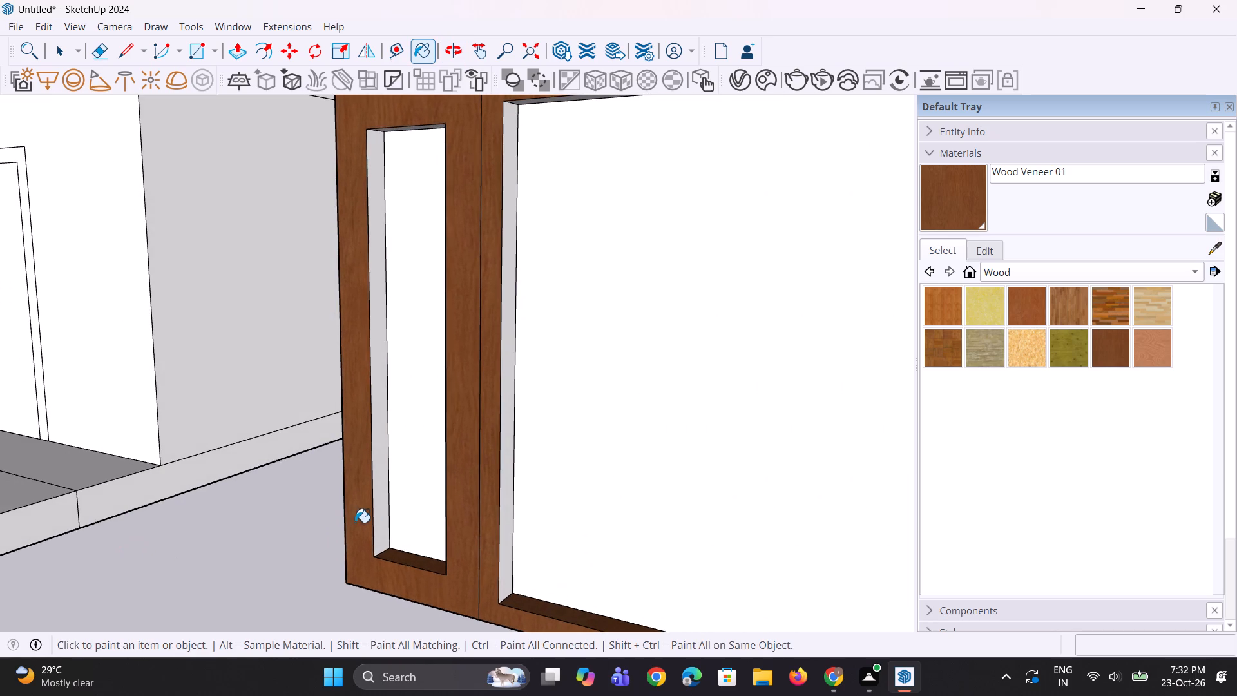
{"action": "left_click", "coordinate": [383, 516]}
{"action": "left_click", "coordinate": [512, 505]}
{"action": "scroll", "coordinate": [445, 526], "scroll_direction": "down", "scroll_amount": 5}
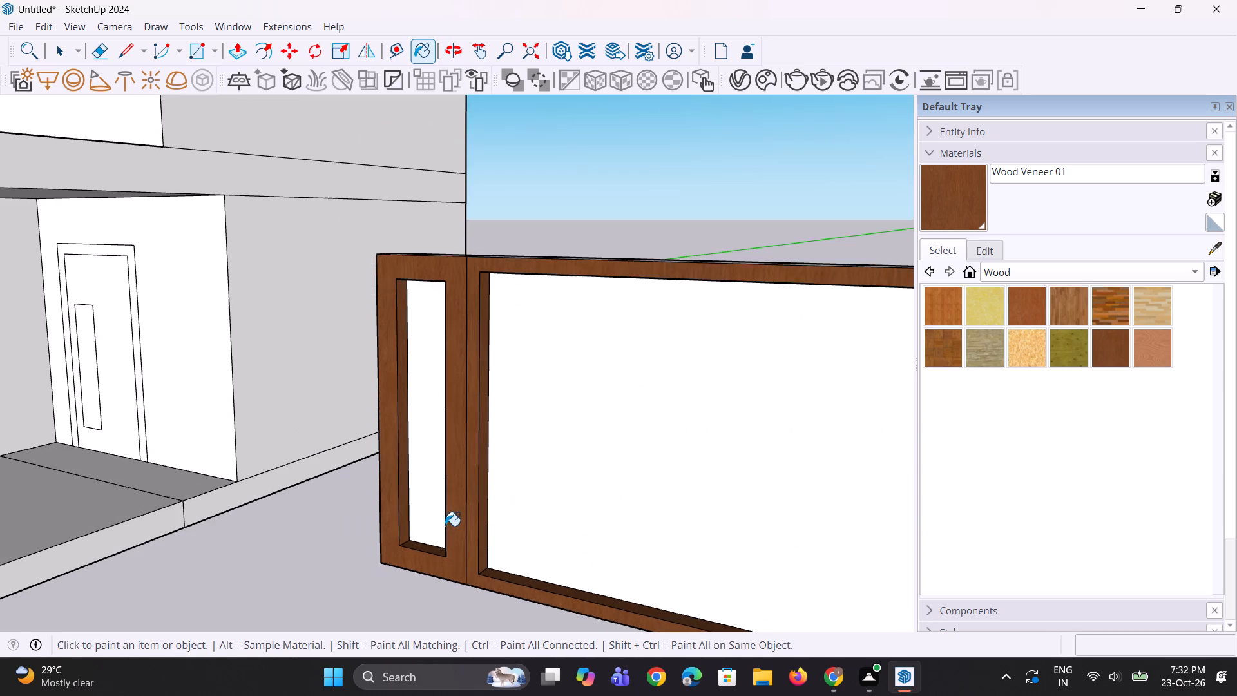
Paint the window frame's top face and the outer side face beside the wide section with Wood Veneer 01.
{"action": "middle_click_drag", "start_coordinate": [428, 510], "coordinate": [467, 657]}
{"action": "left_click", "coordinate": [561, 422]}
{"action": "scroll", "coordinate": [430, 403], "scroll_direction": "down", "scroll_amount": 9}
{"action": "middle_click_drag", "start_coordinate": [653, 523], "coordinate": [434, 501]}
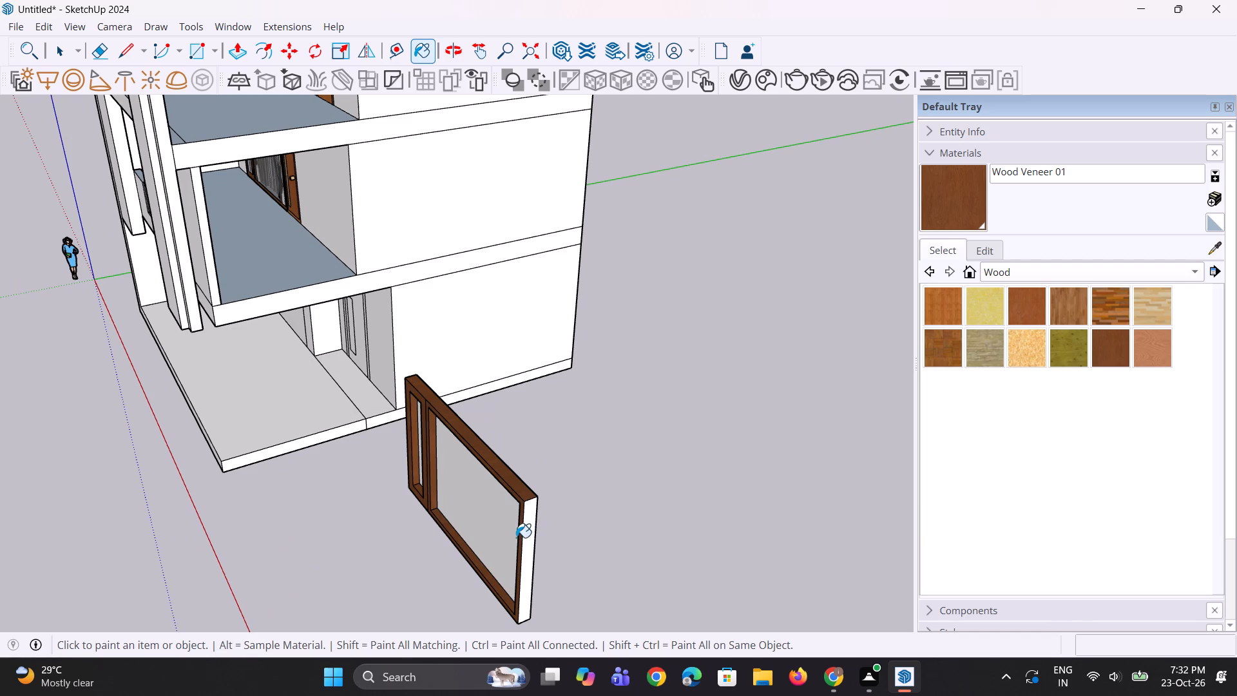
{"action": "left_click", "coordinate": [526, 539]}
{"action": "middle_click_drag", "start_coordinate": [407, 534], "coordinate": [151, 487]}
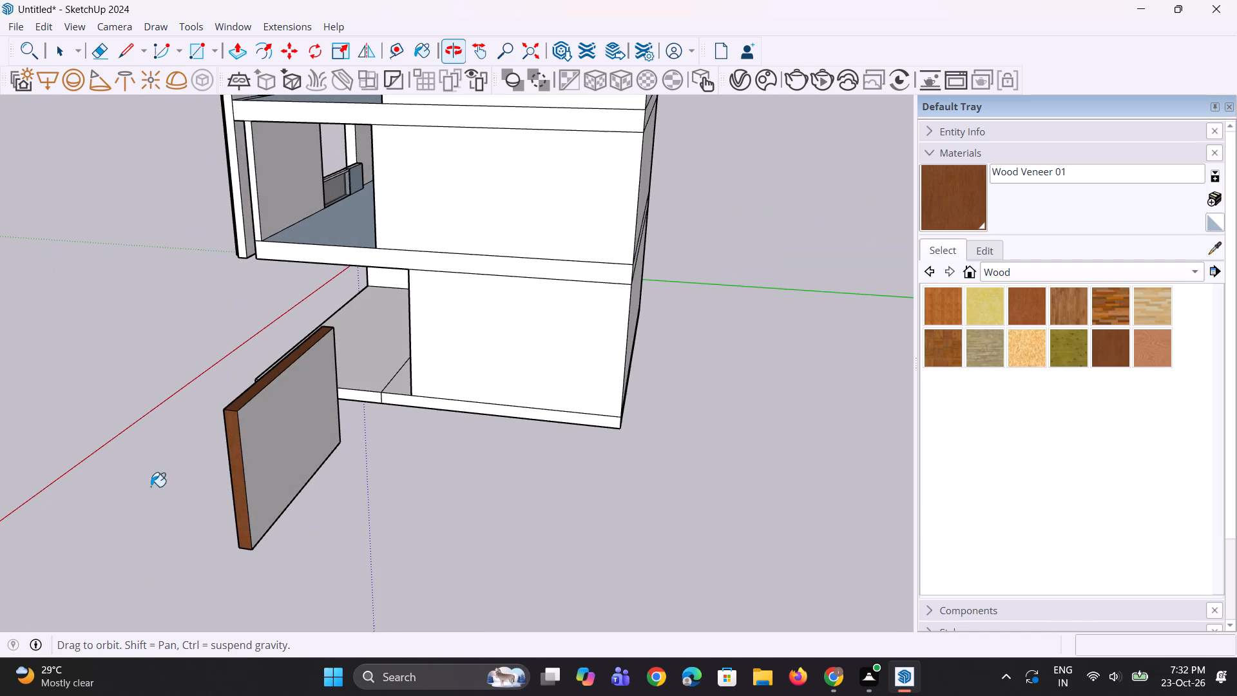
{"action": "middle_click_drag", "start_coordinate": [182, 479], "coordinate": [529, 477]}
{"action": "key", "text": "space"}
{"action": "key", "text": "space"}
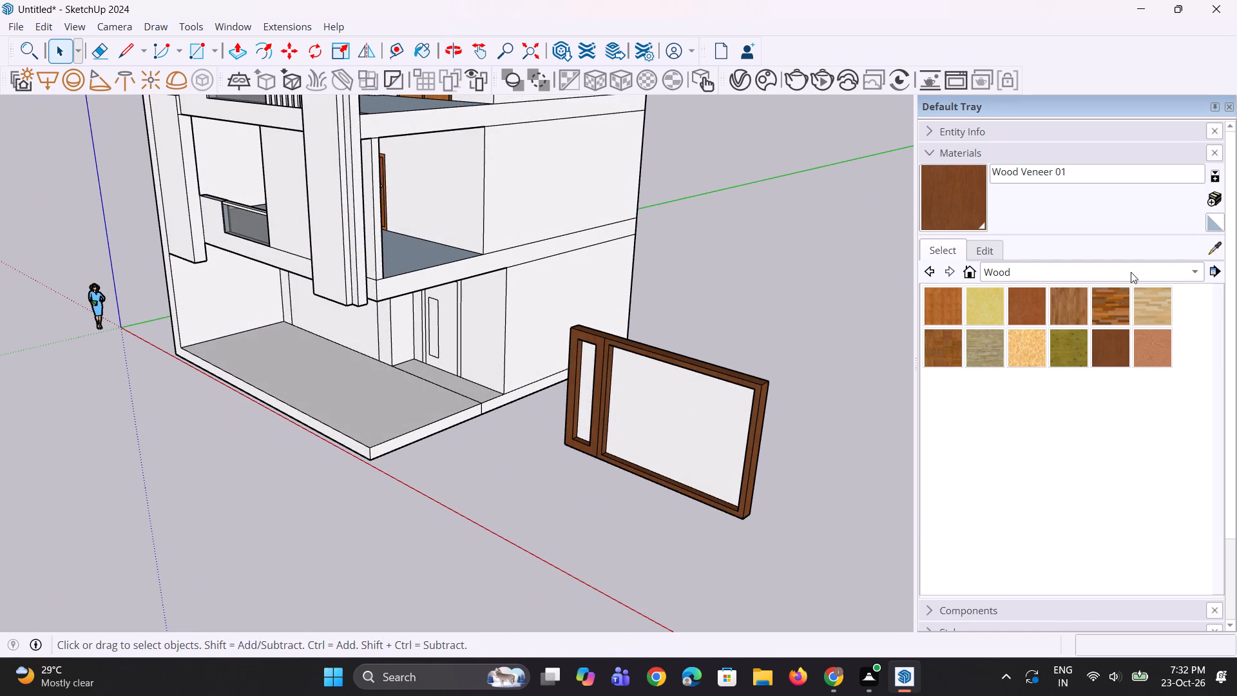
Paint the wide and narrow window panes with Translucent Glass Gray from the Glass and Mirrors collection.
{"action": "left_click", "coordinate": [1218, 247]}
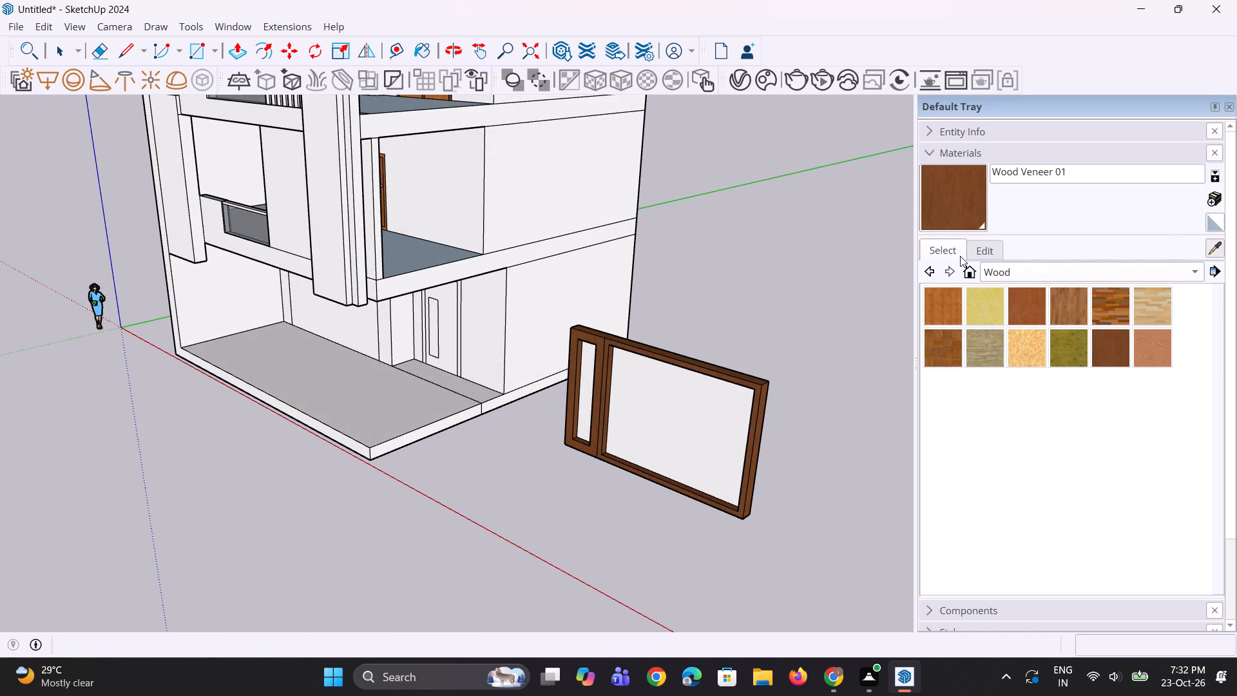
{"action": "left_click", "coordinate": [960, 256]}
{"action": "left_click", "coordinate": [988, 250]}
{"action": "left_click", "coordinate": [930, 251]}
{"action": "left_click", "coordinate": [1048, 275]}
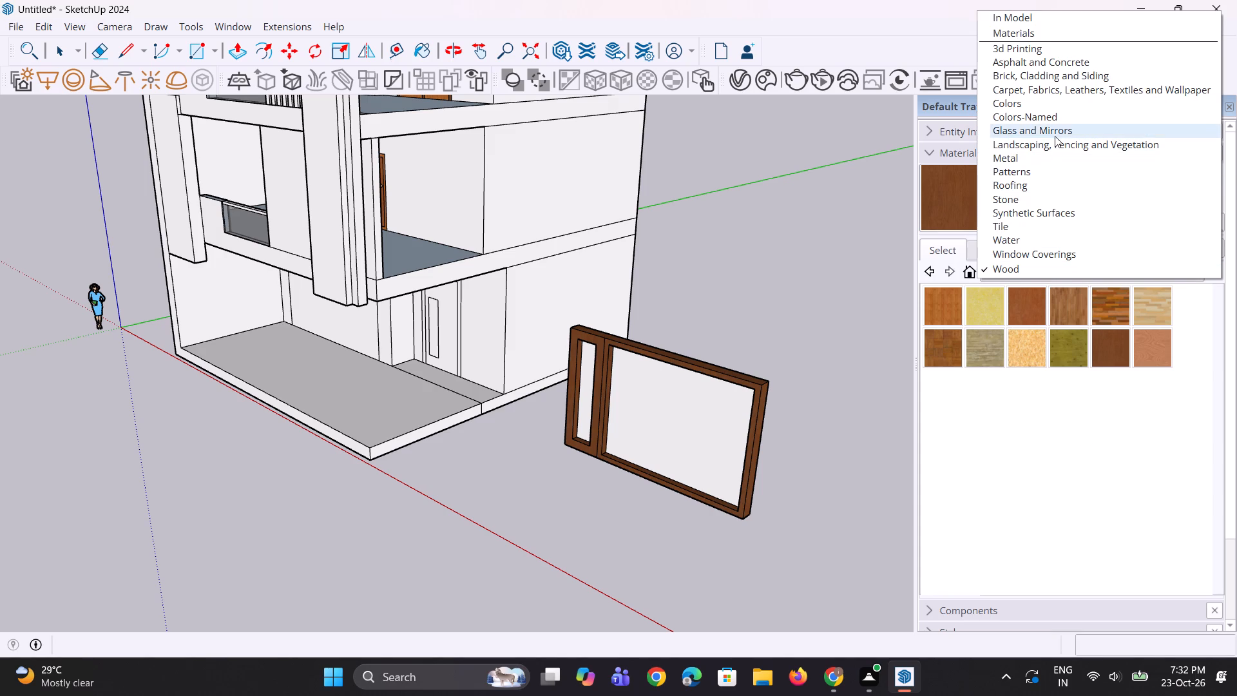
{"action": "left_click", "coordinate": [1055, 136]}
{"action": "scroll", "coordinate": [1032, 295], "scroll_direction": "down", "scroll_amount": 2}
{"action": "left_click", "coordinate": [966, 339]}
{"action": "left_click", "coordinate": [700, 443]}
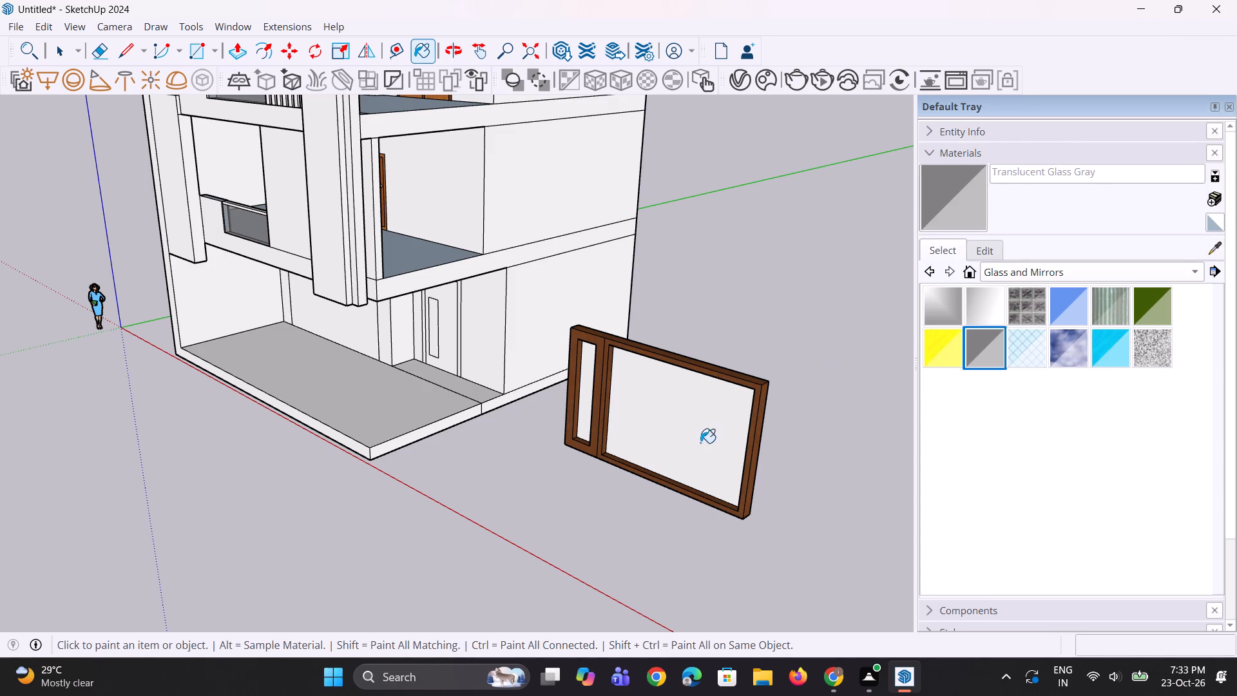
{"action": "left_click", "coordinate": [586, 412]}
Paint the back face of the window panel with Translucent Glass Gray.
{"action": "middle_click_drag", "start_coordinate": [707, 409], "coordinate": [187, 430]}
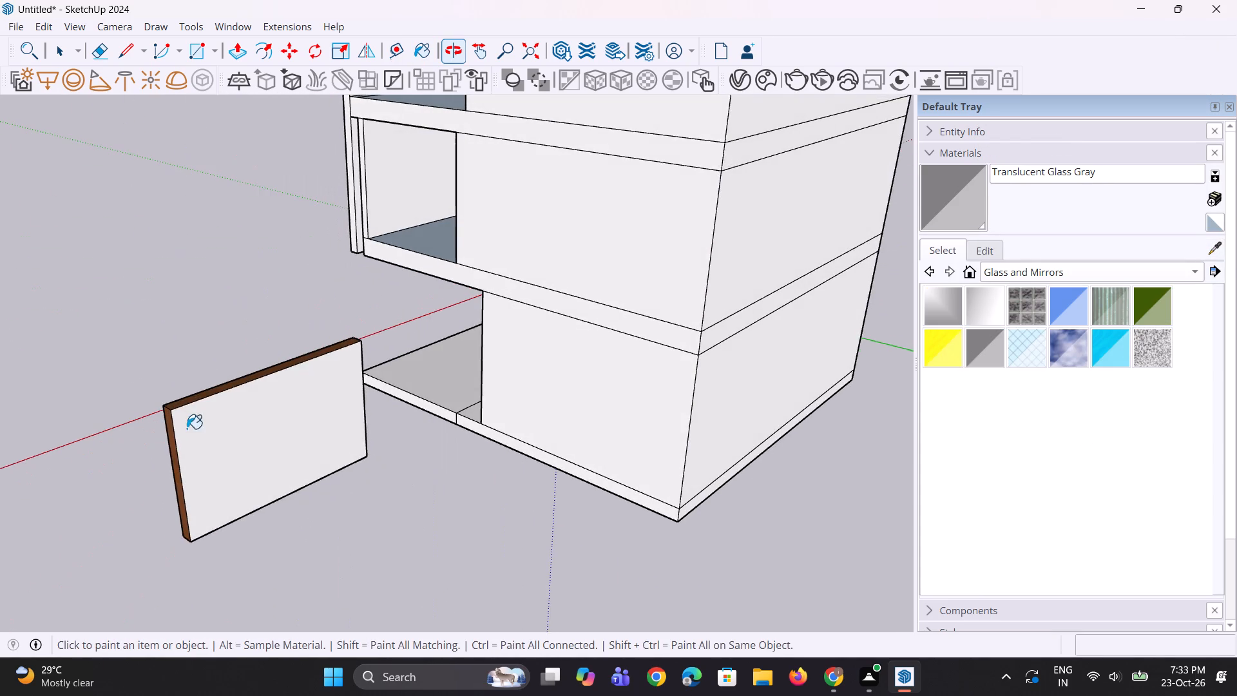
{"action": "left_click", "coordinate": [222, 441]}
{"action": "middle_click_drag", "start_coordinate": [216, 444], "coordinate": [924, 425]}
{"action": "scroll", "coordinate": [782, 435], "scroll_direction": "down", "scroll_amount": 5}
{"action": "middle_click_drag", "start_coordinate": [706, 436], "coordinate": [734, 391]}
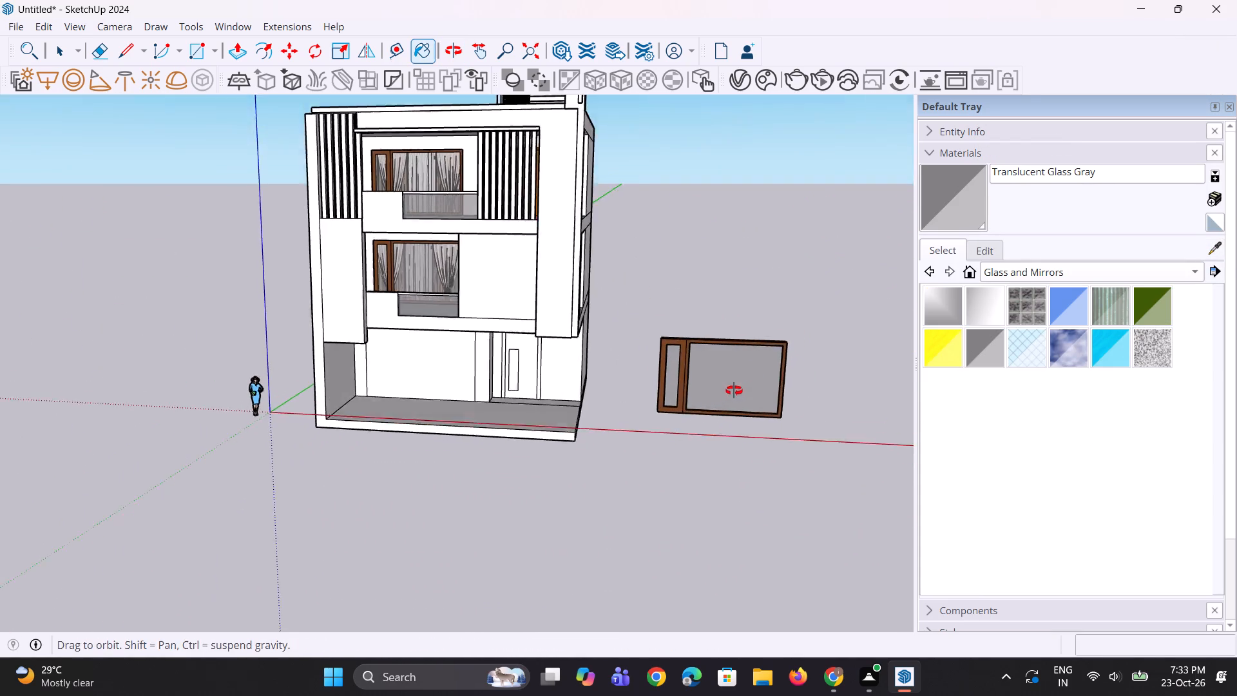
{"action": "middle_click_drag", "start_coordinate": [734, 391], "coordinate": [747, 372]}
{"action": "key", "text": "space"}
{"action": "key", "text": "space"}
Push the ground-floor wall's window face inward 7' 10 9/16" to form a recess.
{"action": "scroll", "coordinate": [674, 372], "scroll_direction": "up", "scroll_amount": 3}
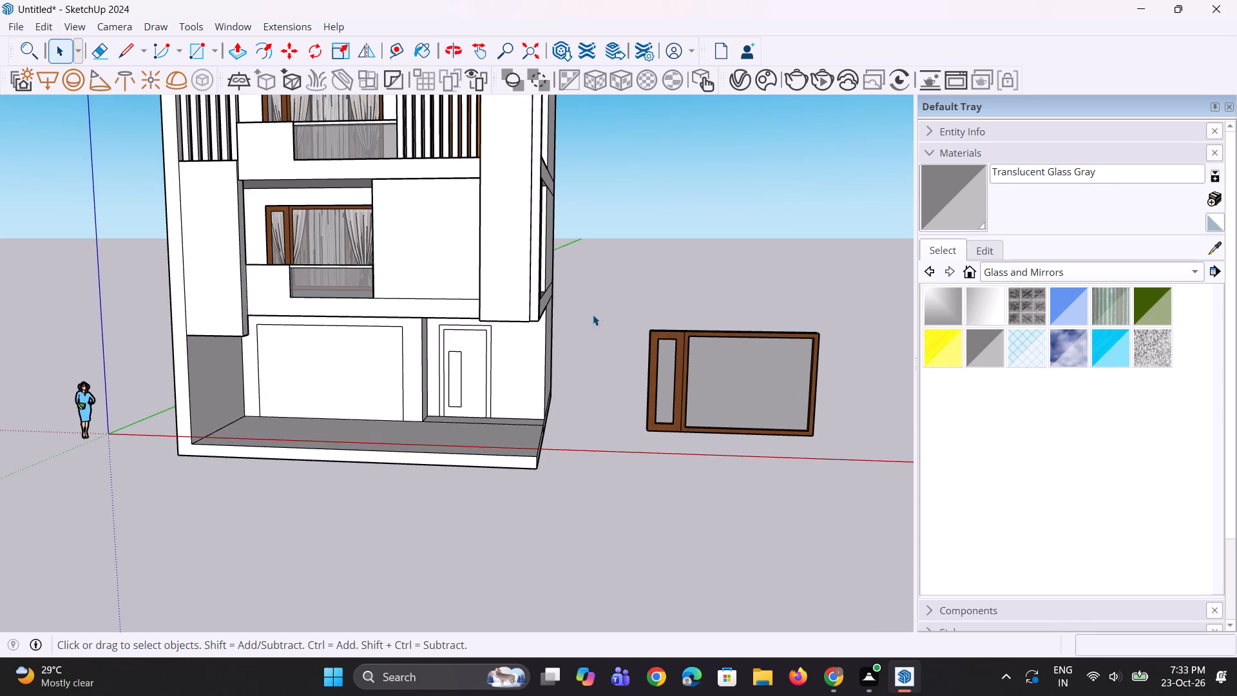
{"action": "scroll", "coordinate": [621, 454], "scroll_direction": "down", "scroll_amount": 4}
{"action": "middle_click_drag", "start_coordinate": [621, 454], "coordinate": [605, 498]}
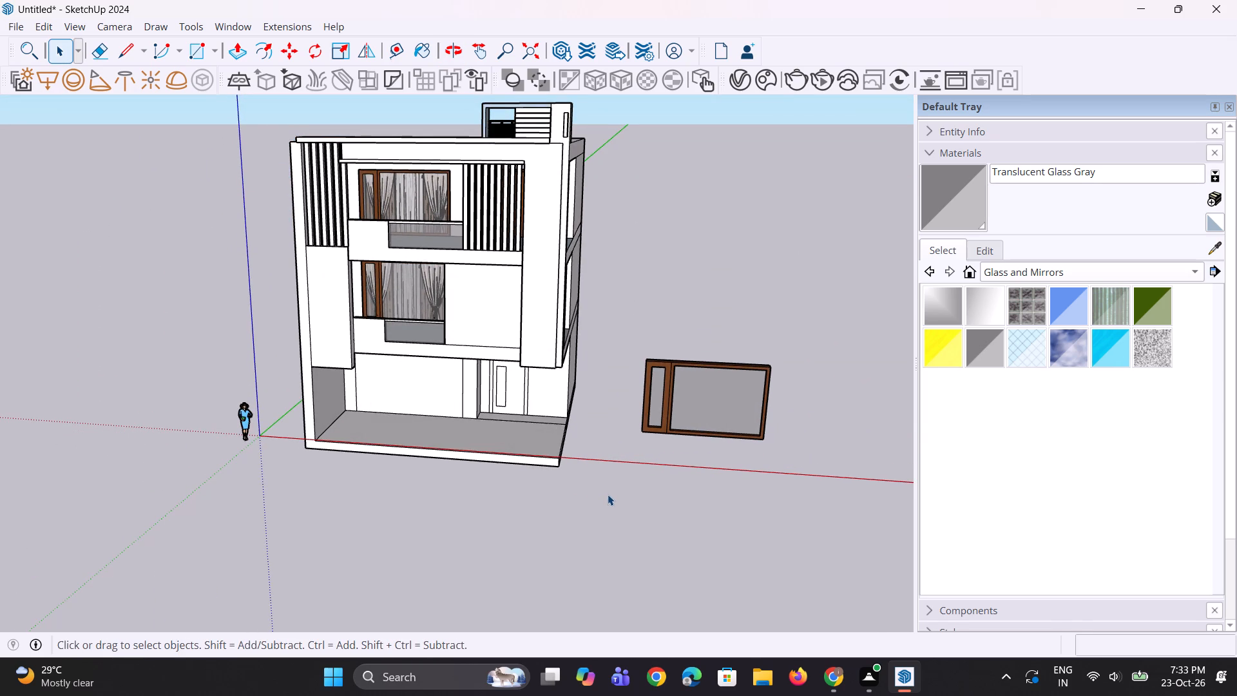
{"action": "scroll", "coordinate": [613, 490], "scroll_direction": "down", "scroll_amount": 2}
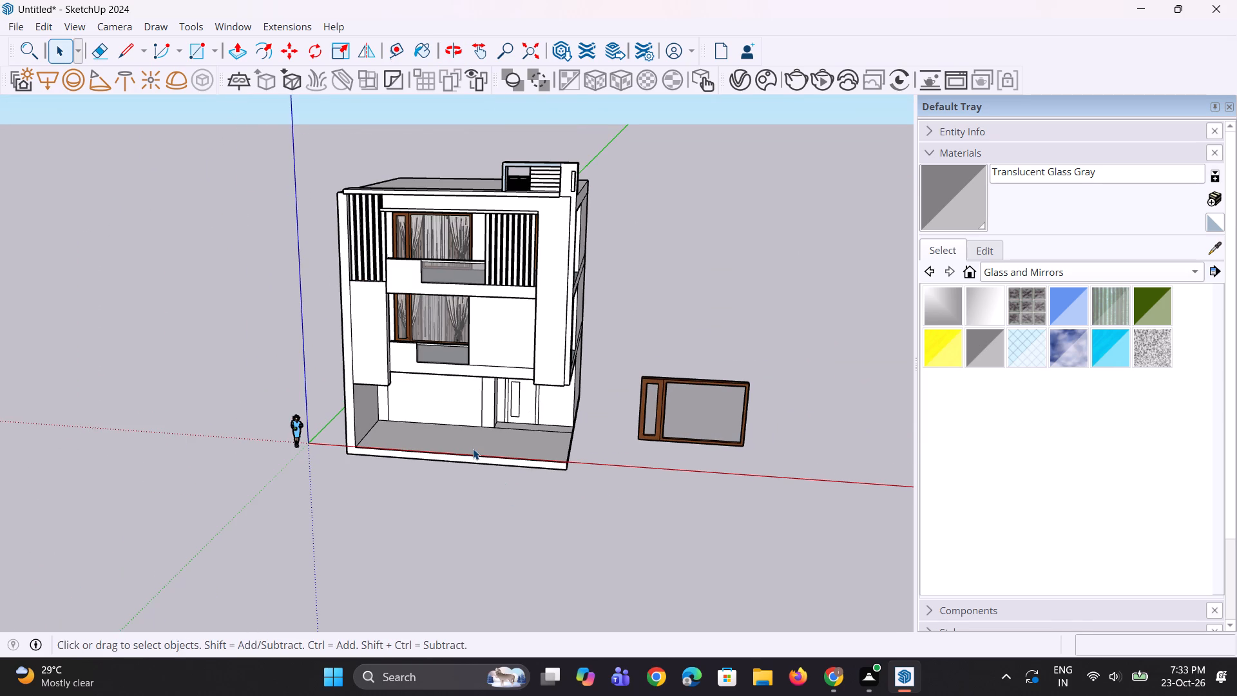
{"action": "key", "text": "p"}
{"action": "left_click", "coordinate": [447, 405]}
{"action": "left_click", "coordinate": [455, 392]}
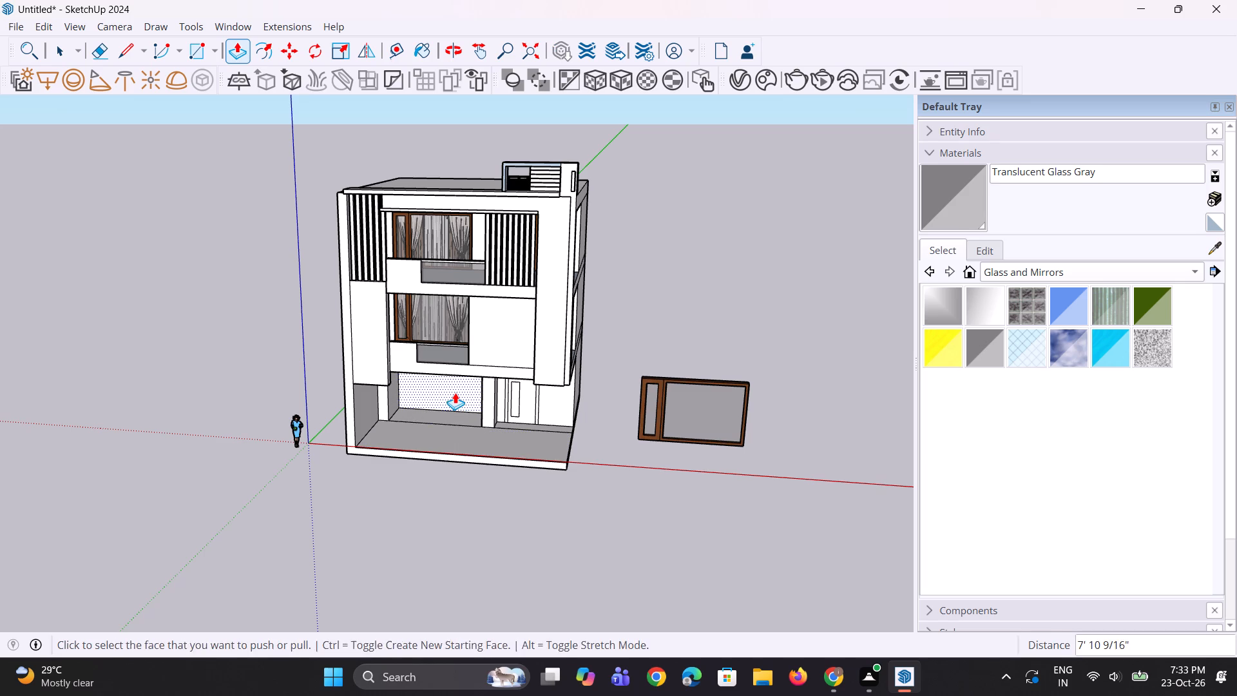
{"action": "key", "text": "space"}
{"action": "key", "text": "space"}
Copy the curtain set from the top-floor window down into the ground-floor window recess, about 29' away.
{"action": "scroll", "coordinate": [395, 240], "scroll_direction": "up", "scroll_amount": 7}
{"action": "scroll", "coordinate": [465, 216], "scroll_direction": "up", "scroll_amount": 3}
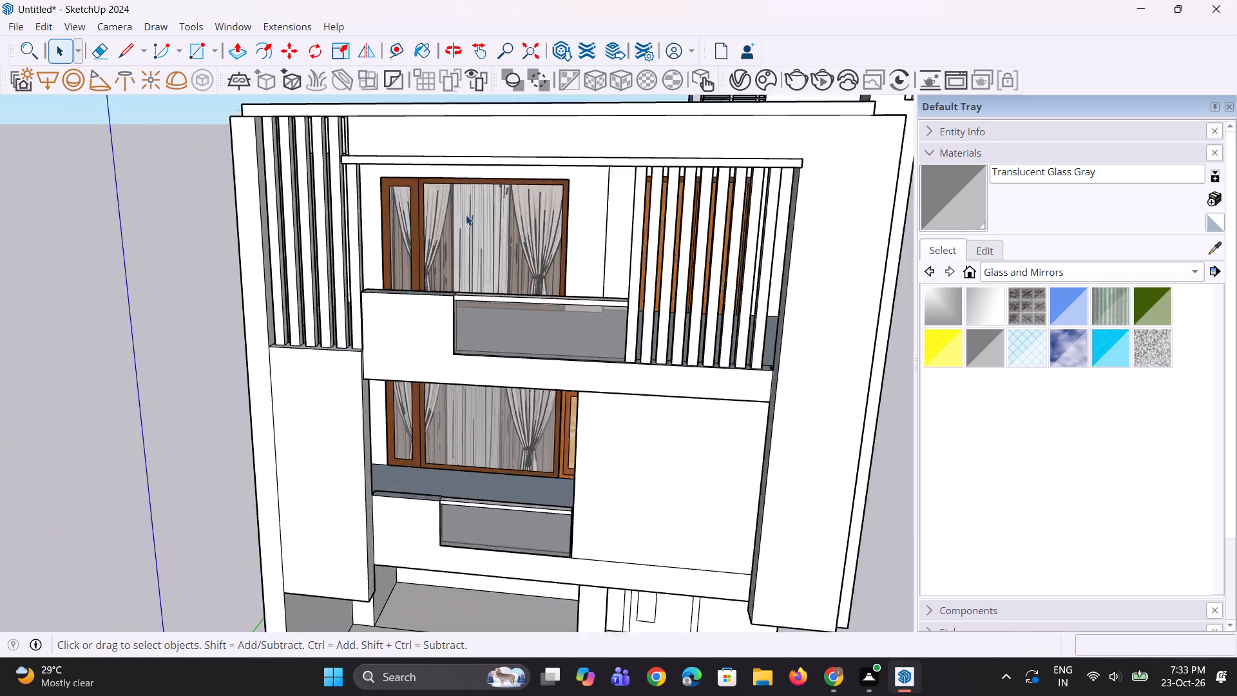
{"action": "scroll", "coordinate": [466, 215], "scroll_direction": "up", "scroll_amount": 20}
{"action": "scroll", "coordinate": [466, 215], "scroll_direction": "up", "scroll_amount": 10}
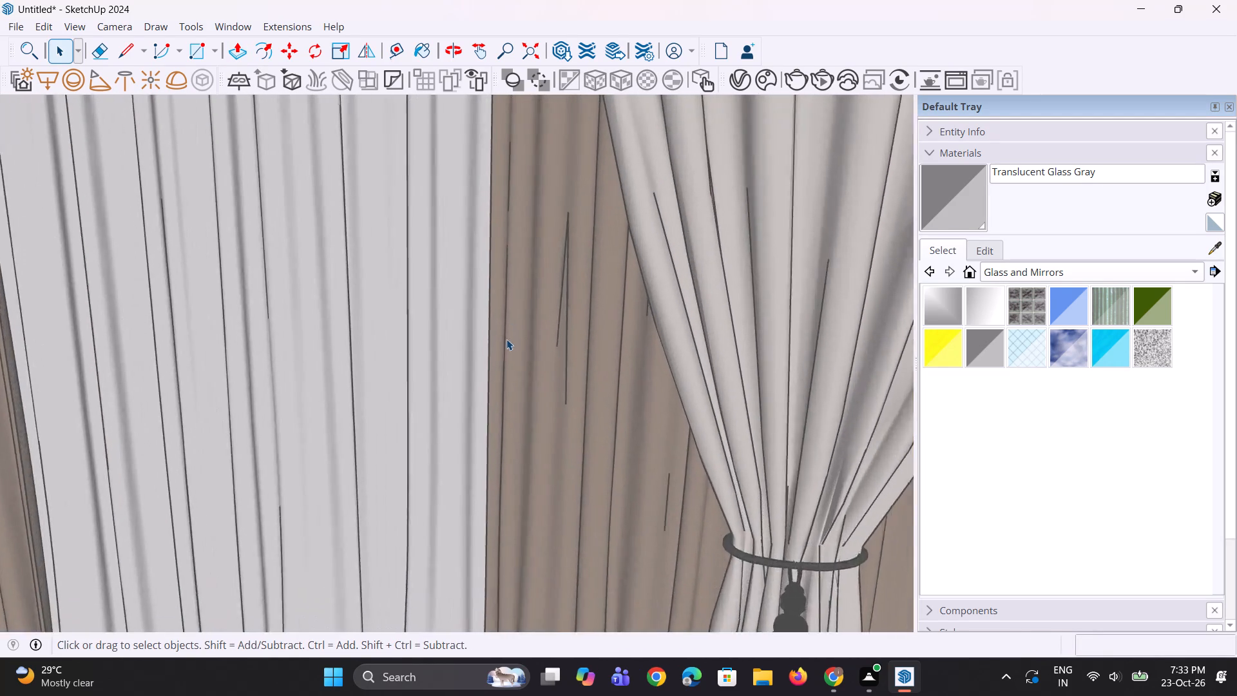
{"action": "middle_click", "coordinate": [506, 339]}
{"action": "scroll", "coordinate": [506, 339], "scroll_direction": "up", "scroll_amount": 20}
{"action": "scroll", "coordinate": [506, 339], "scroll_direction": "up", "scroll_amount": 10}
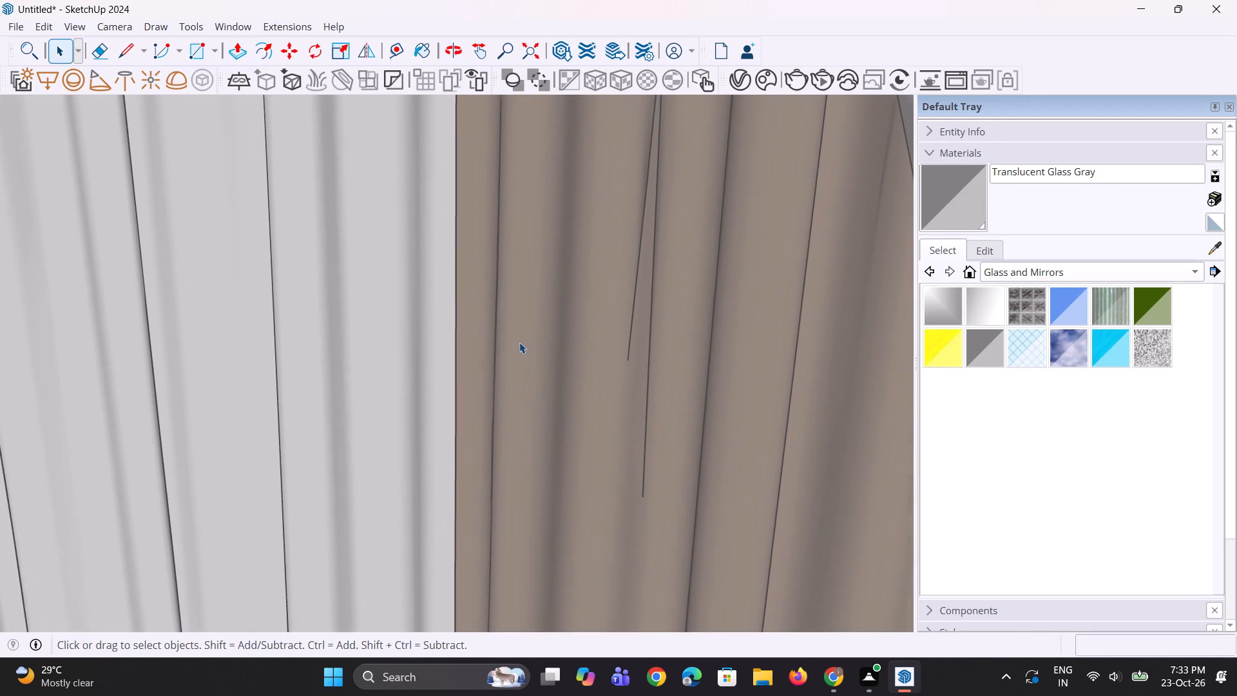
{"action": "scroll", "coordinate": [519, 342], "scroll_direction": "up", "scroll_amount": 20}
{"action": "scroll", "coordinate": [519, 342], "scroll_direction": "up", "scroll_amount": 10}
{"action": "middle_click", "coordinate": [513, 343]}
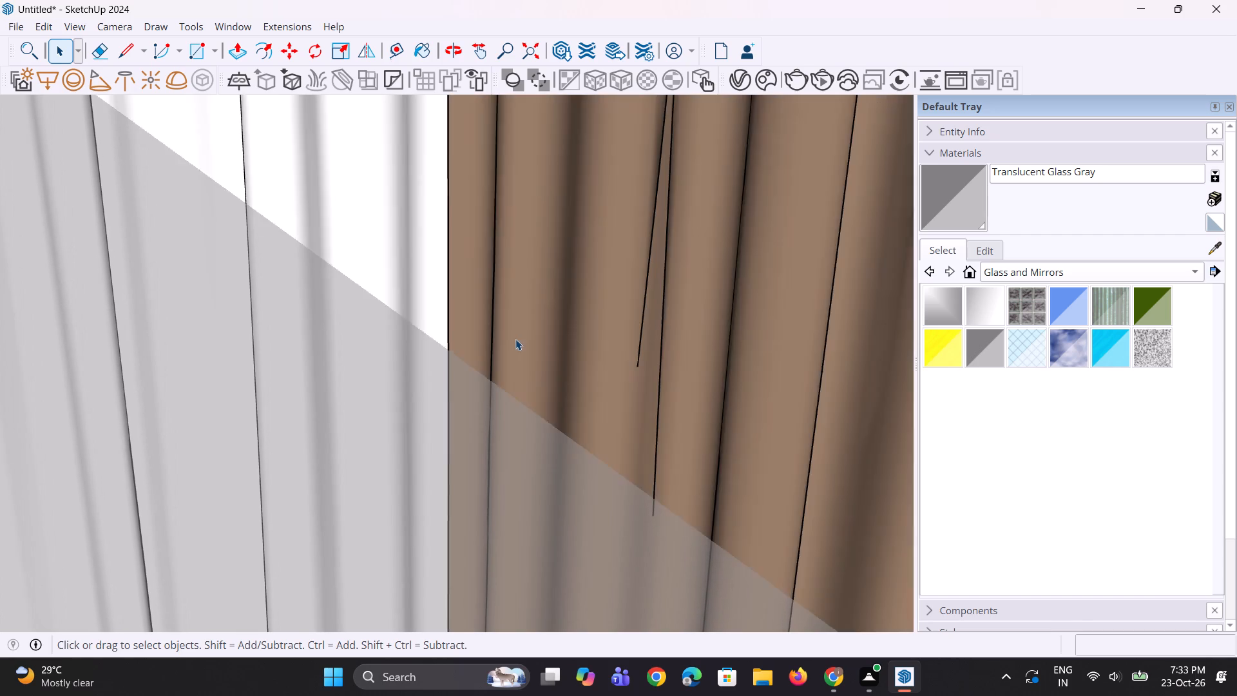
{"action": "scroll", "coordinate": [515, 339], "scroll_direction": "up", "scroll_amount": 3}
{"action": "middle_click", "coordinate": [515, 339]}
{"action": "left_click", "coordinate": [515, 339]}
{"action": "key", "text": "m"}
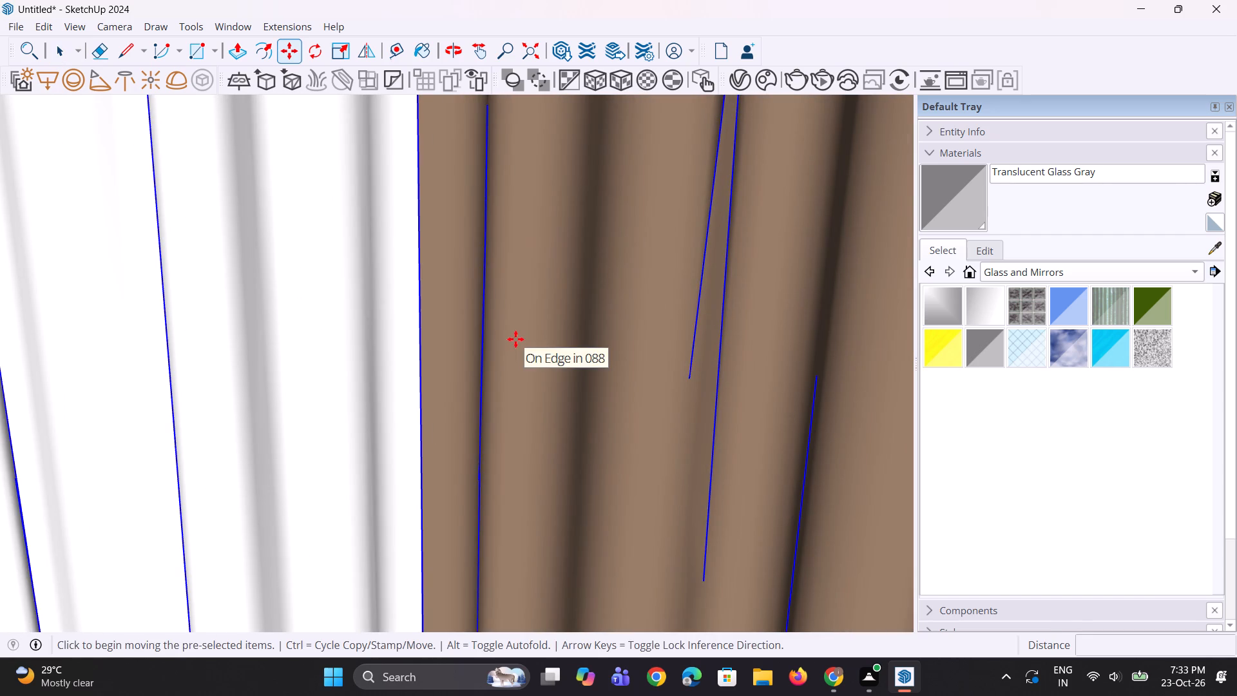
{"action": "left_click", "coordinate": [515, 339]}
{"action": "scroll", "coordinate": [503, 386], "scroll_direction": "down", "scroll_amount": 18}
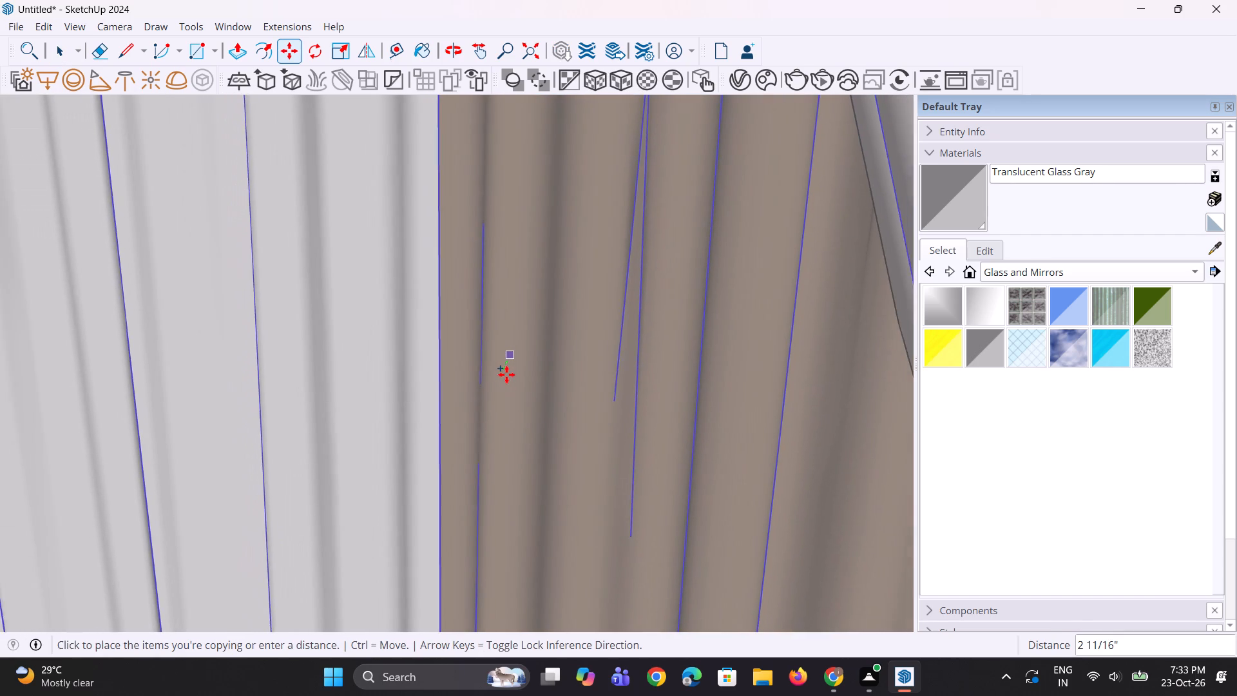
{"action": "scroll", "coordinate": [506, 374], "scroll_direction": "down", "scroll_amount": 20}
{"action": "scroll", "coordinate": [506, 374], "scroll_direction": "down", "scroll_amount": 13}
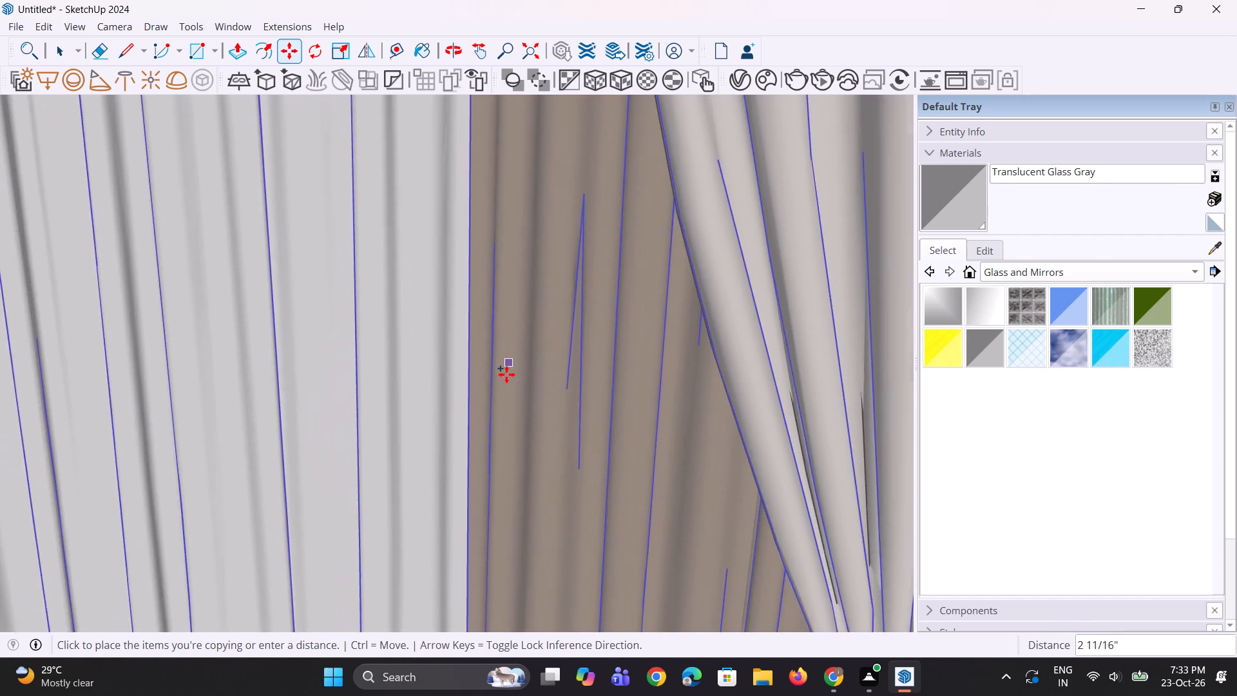
{"action": "scroll", "coordinate": [506, 374], "scroll_direction": "down", "scroll_amount": 20}
{"action": "scroll", "coordinate": [506, 374], "scroll_direction": "down", "scroll_amount": 13}
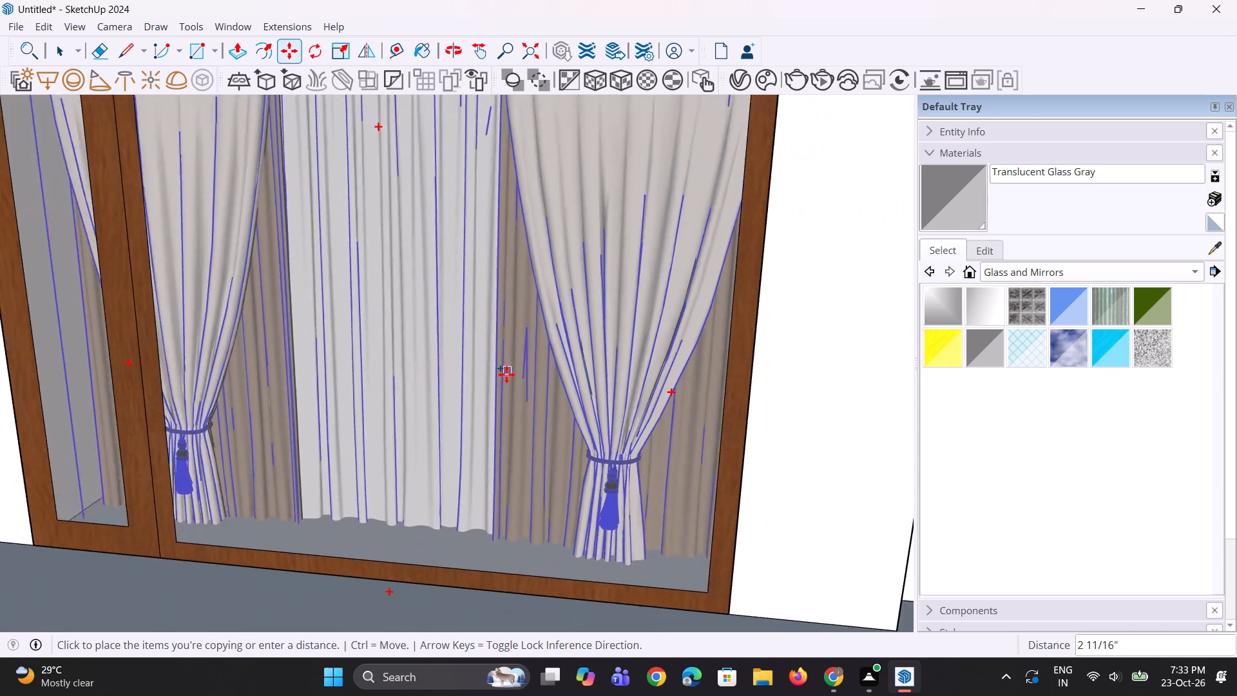
{"action": "scroll", "coordinate": [506, 374], "scroll_direction": "down", "scroll_amount": 16}
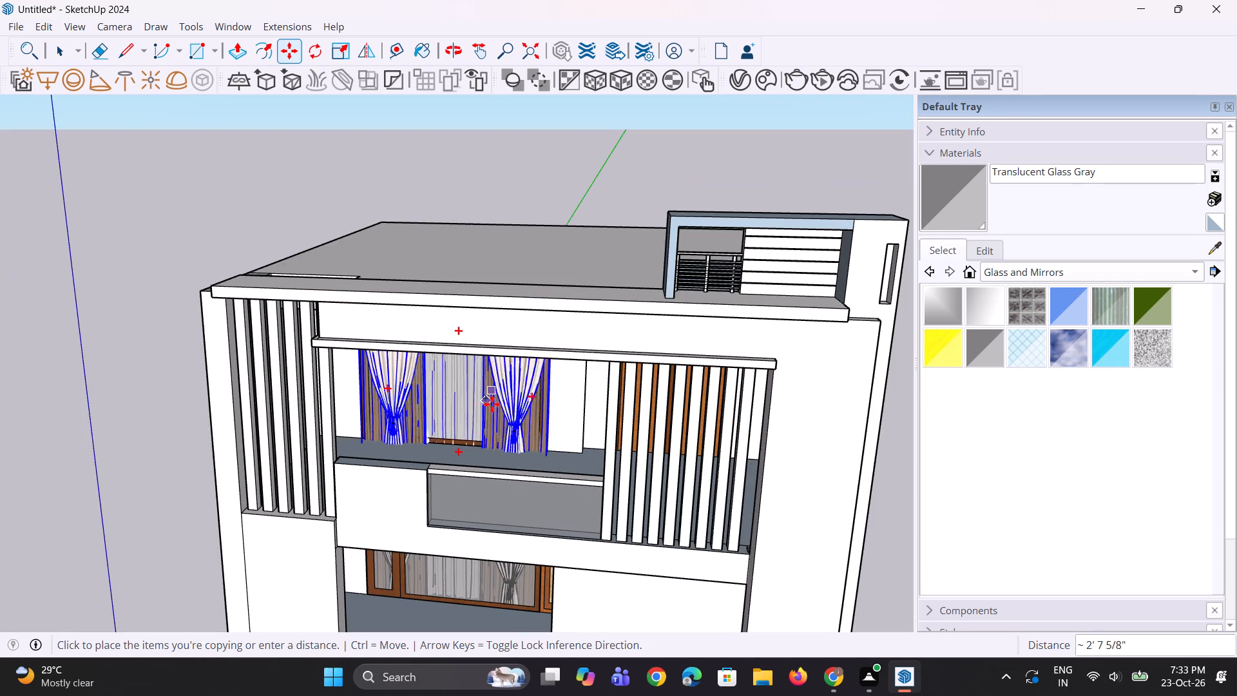
{"action": "scroll", "coordinate": [486, 438], "scroll_direction": "down", "scroll_amount": 7}
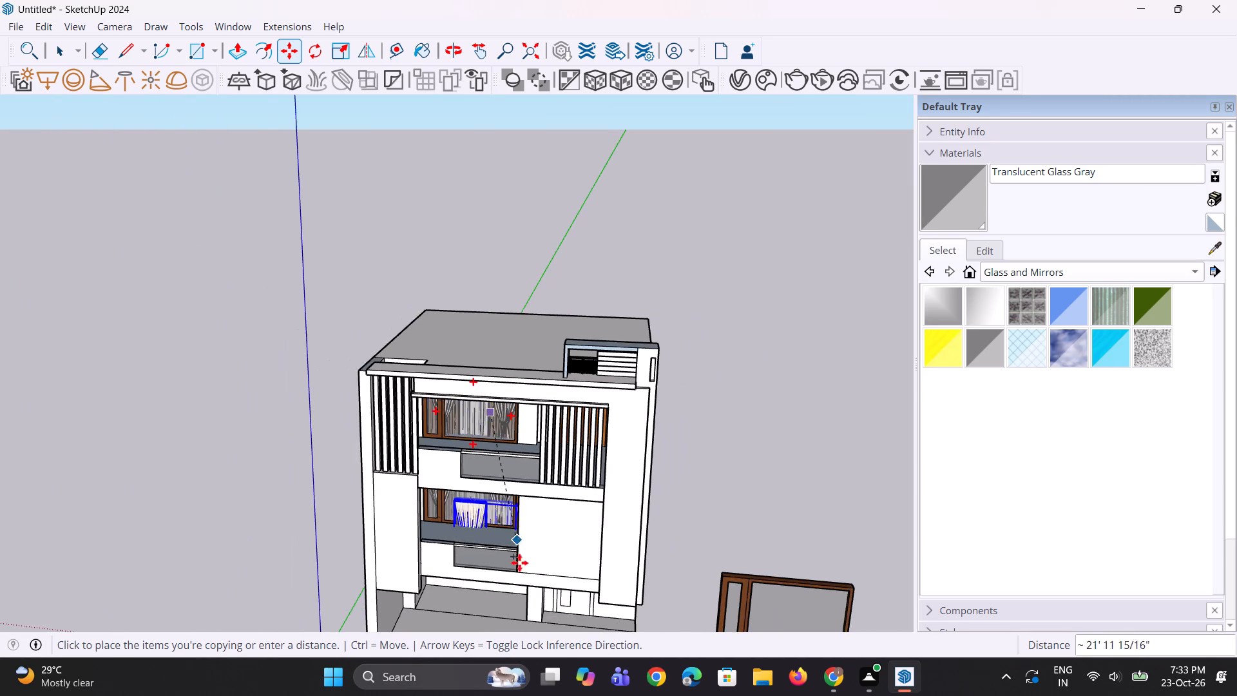
{"action": "scroll", "coordinate": [511, 616], "scroll_direction": "up", "scroll_amount": 7}
{"action": "middle_click_drag", "start_coordinate": [497, 631], "coordinate": [507, 520]}
{"action": "scroll", "coordinate": [475, 567], "scroll_direction": "up", "scroll_amount": 3}
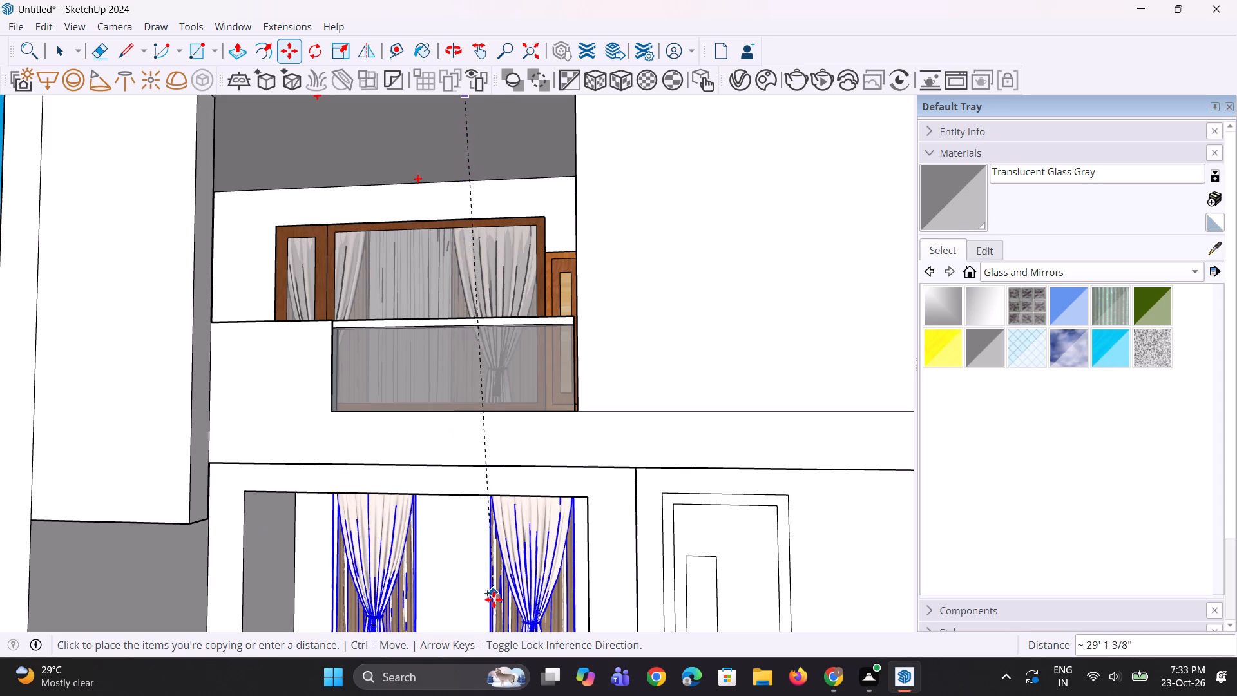
{"action": "left_click", "coordinate": [501, 601]}
{"action": "scroll", "coordinate": [402, 412], "scroll_direction": "down", "scroll_amount": 3}
{"action": "middle_click_drag", "start_coordinate": [536, 488], "coordinate": [525, 545]}
{"action": "key", "text": "space"}
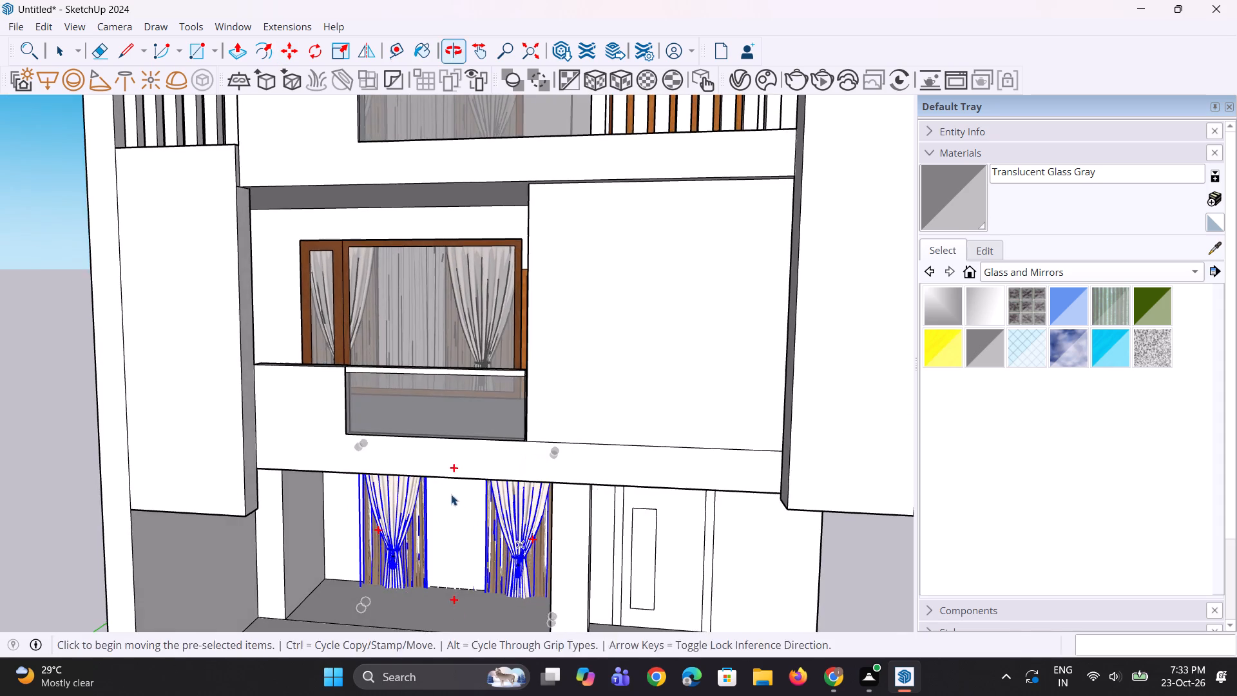
{"action": "key", "text": "space"}
Move the copied curtain set within the ground-floor recess so it lines up with the opening's door-side edge and floor.
{"action": "scroll", "coordinate": [437, 474], "scroll_direction": "down", "scroll_amount": 4}
{"action": "scroll", "coordinate": [484, 575], "scroll_direction": "up", "scroll_amount": 7}
{"action": "key", "text": "m"}
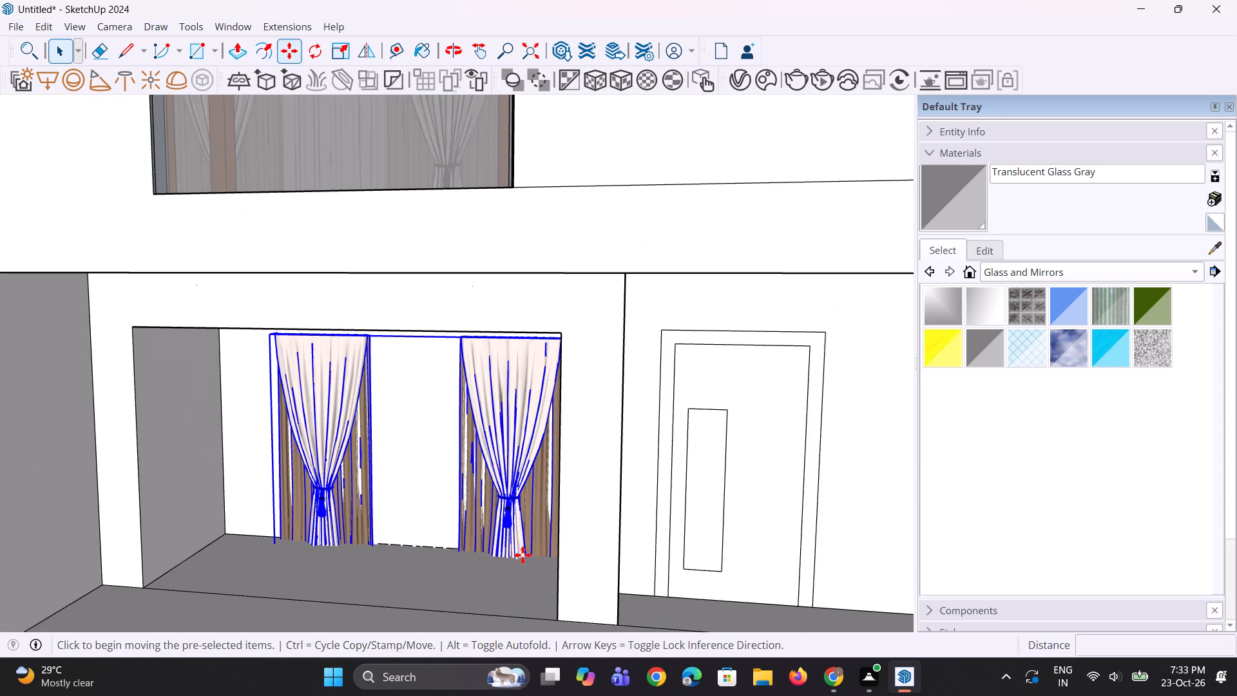
{"action": "left_click", "coordinate": [524, 553]}
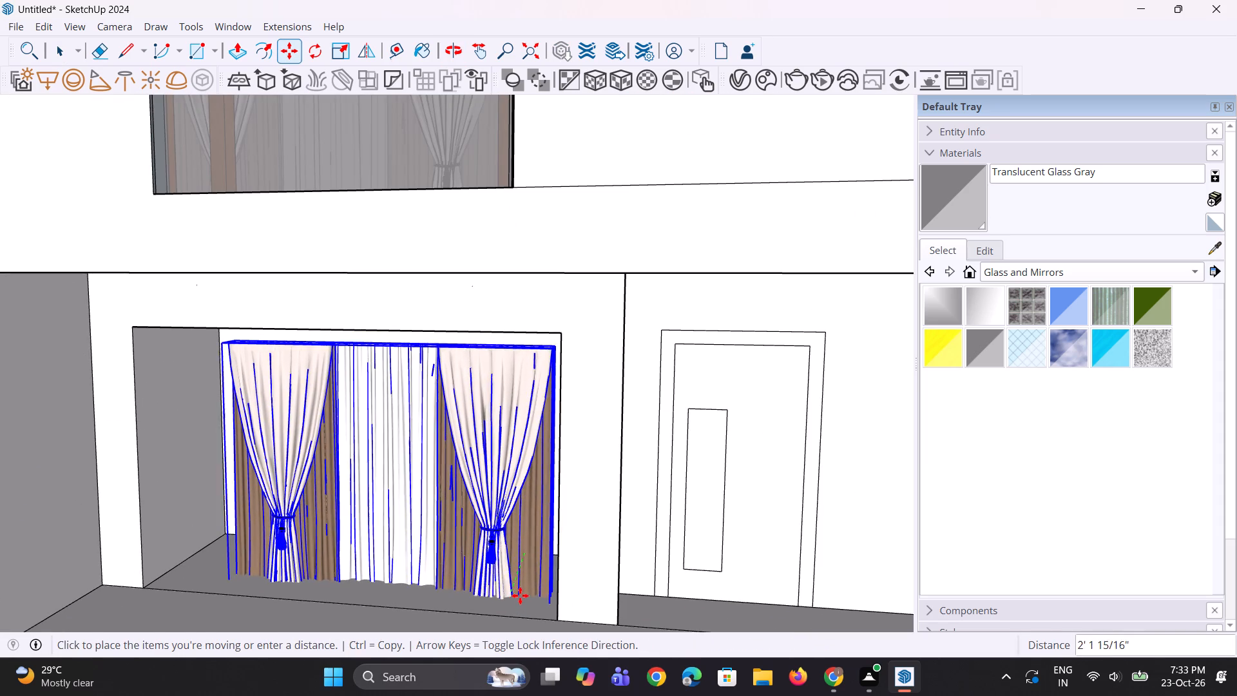
{"action": "left_click", "coordinate": [514, 598]}
{"action": "left_click", "coordinate": [513, 599]}
{"action": "middle_click", "coordinate": [555, 526]}
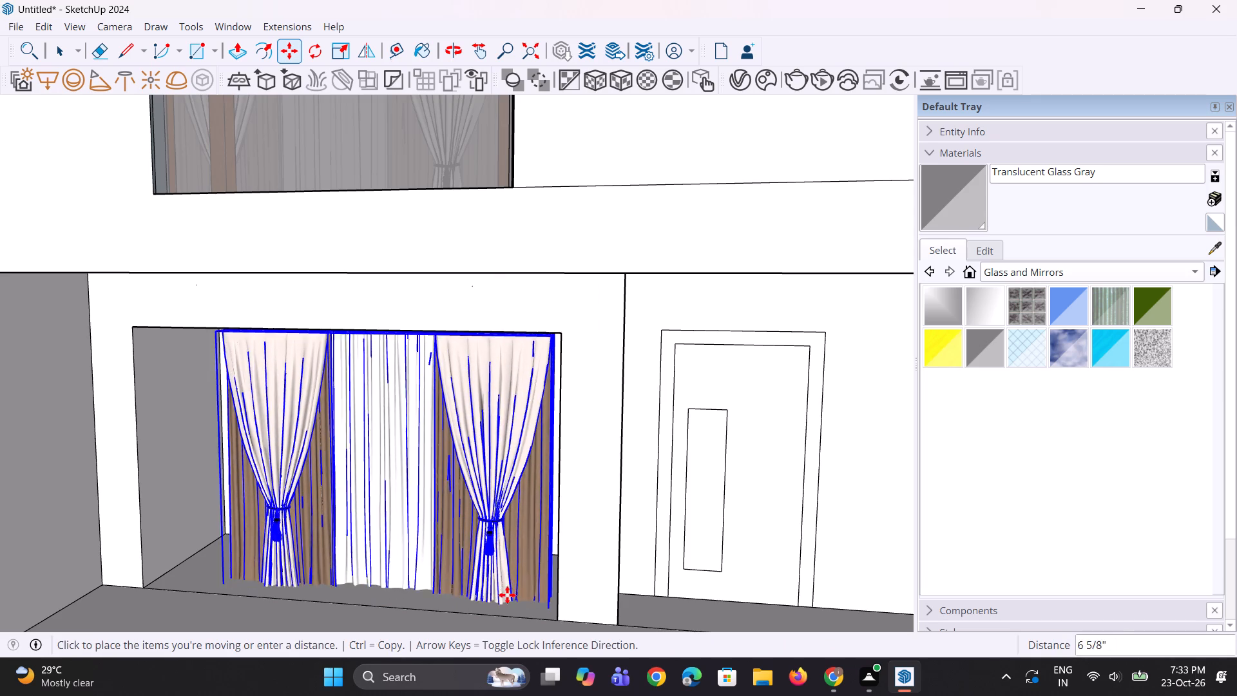
{"action": "left_click", "coordinate": [506, 588]}
{"action": "left_click", "coordinate": [540, 626]}
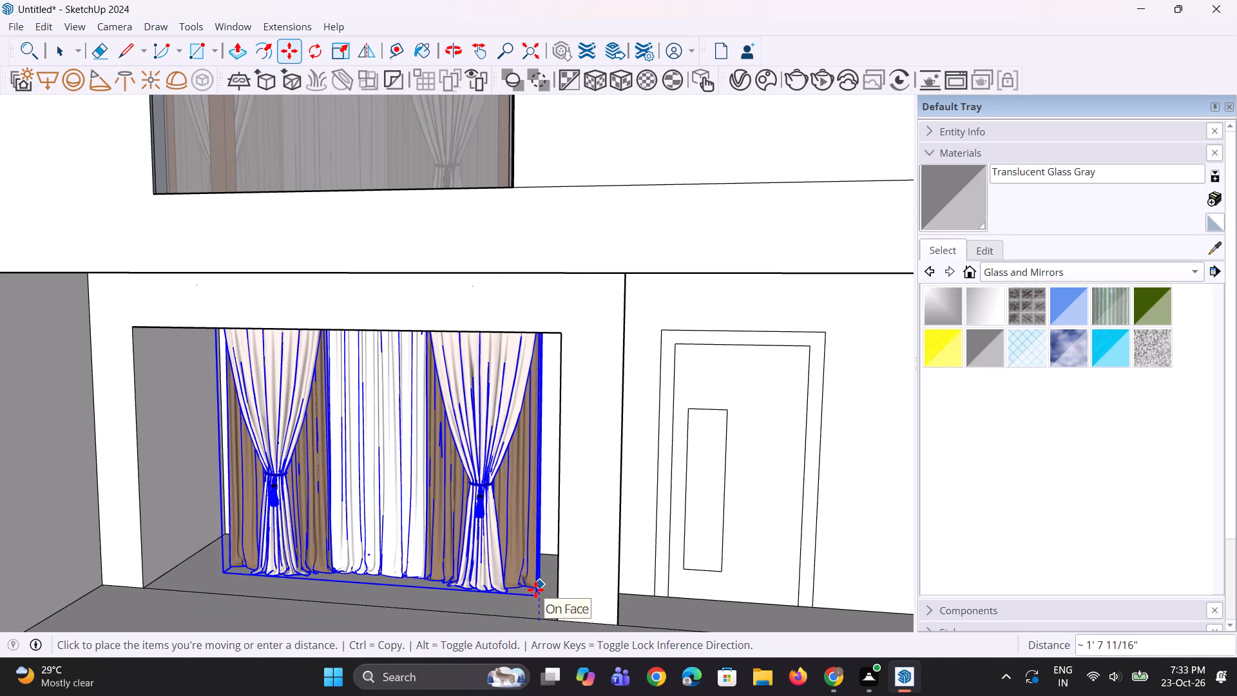
{"action": "left_click", "coordinate": [535, 590]}
{"action": "middle_click_drag", "start_coordinate": [501, 574], "coordinate": [517, 559]}
{"action": "left_click", "coordinate": [539, 605]}
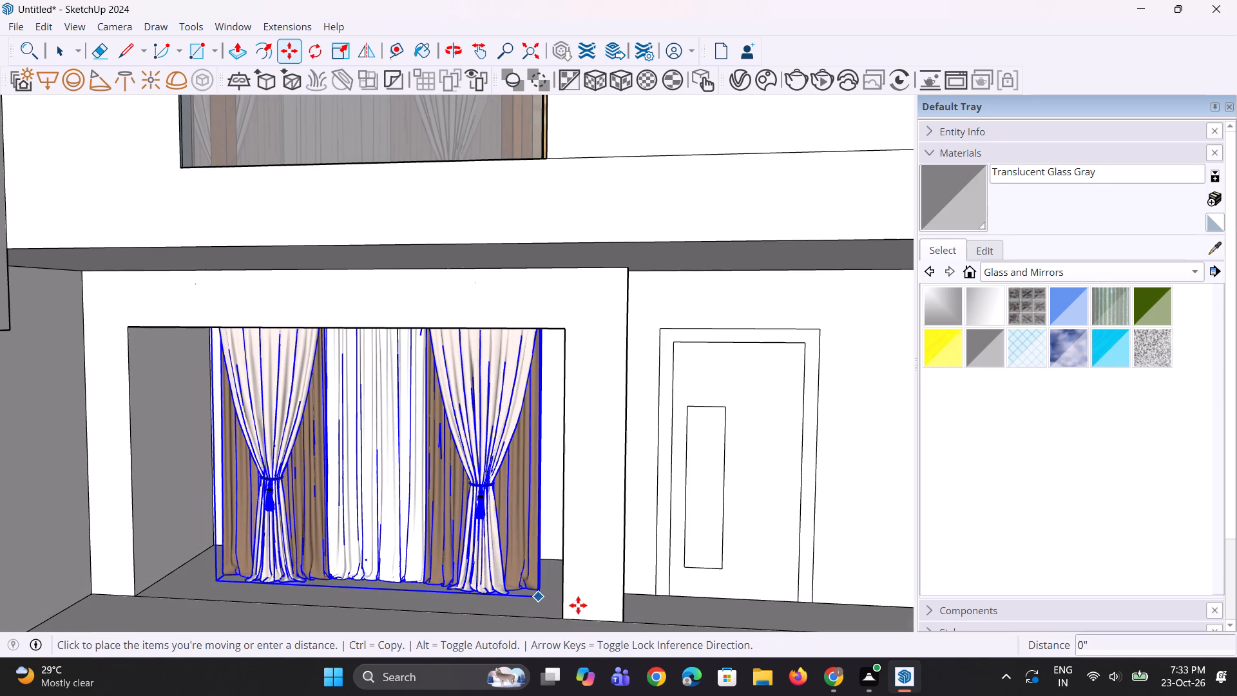
{"action": "left_click", "coordinate": [561, 604]}
{"action": "scroll", "coordinate": [533, 600], "scroll_direction": "up", "scroll_amount": 1}
{"action": "middle_click_drag", "start_coordinate": [540, 600], "coordinate": [579, 589]}
{"action": "scroll", "coordinate": [590, 566], "scroll_direction": "down", "scroll_amount": 3}
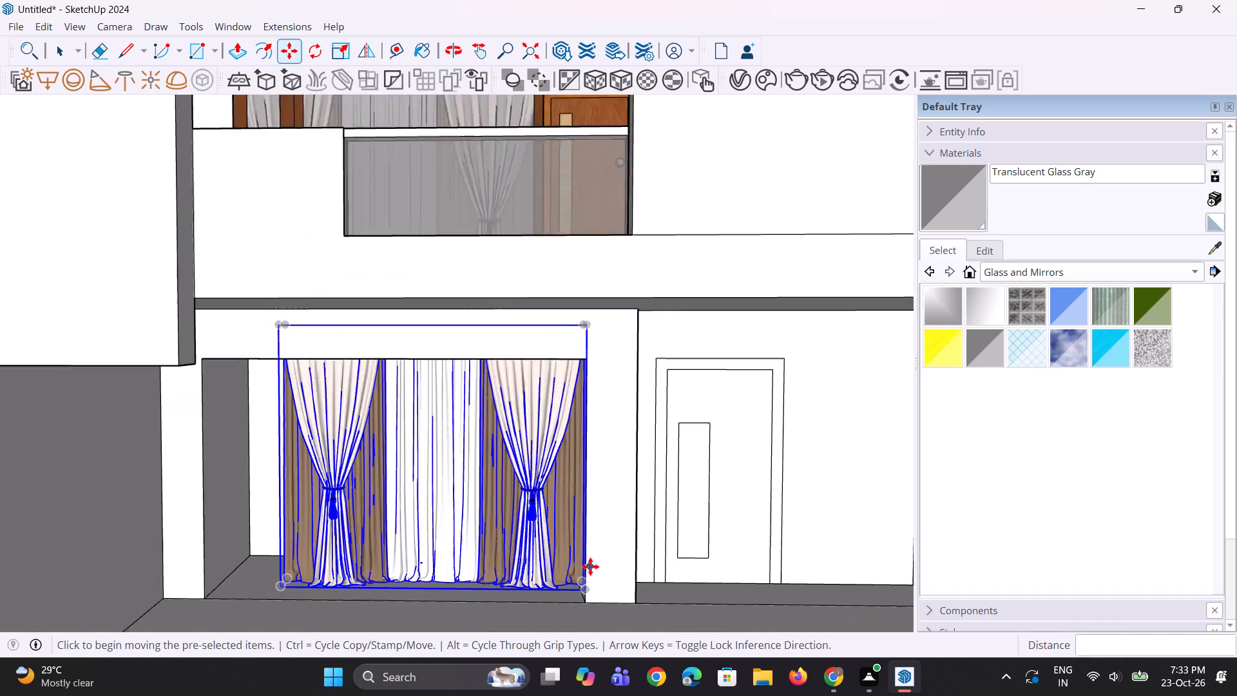
{"action": "scroll", "coordinate": [590, 566], "scroll_direction": "down", "scroll_amount": 2}
{"action": "middle_click_drag", "start_coordinate": [345, 545], "coordinate": [408, 542]}
Scale the ground-floor curtain set along the red axis so it spans the full width of the window opening.
{"action": "key", "text": "s"}
{"action": "scroll", "coordinate": [316, 501], "scroll_direction": "up", "scroll_amount": 7}
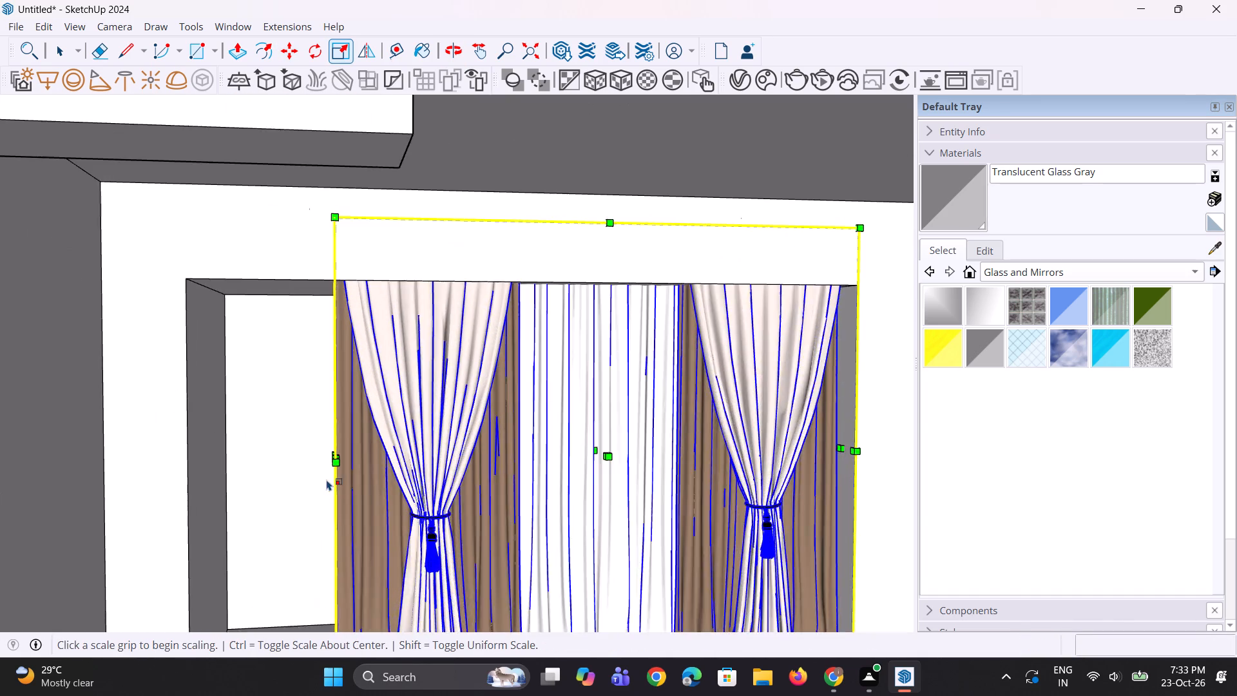
{"action": "scroll", "coordinate": [327, 479], "scroll_direction": "up", "scroll_amount": 3}
{"action": "middle_click_drag", "start_coordinate": [325, 476], "coordinate": [347, 476]}
{"action": "left_click", "coordinate": [409, 440]}
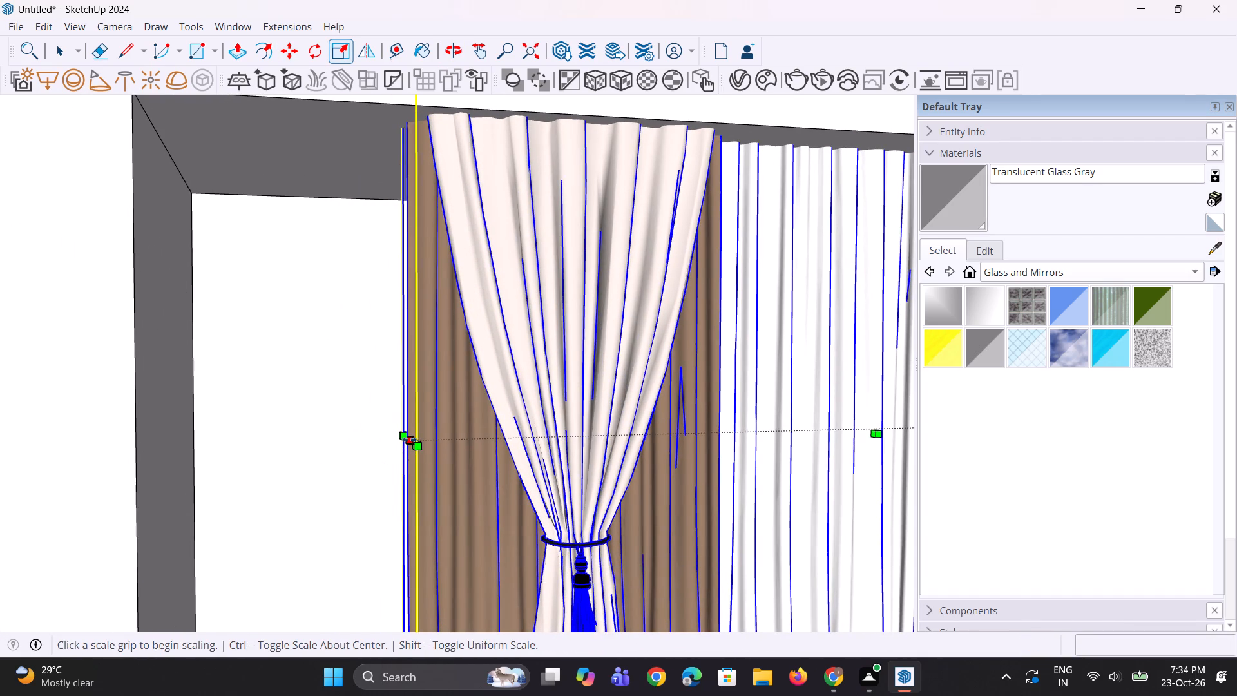
{"action": "left_click", "coordinate": [148, 454]}
{"action": "scroll", "coordinate": [119, 463], "scroll_direction": "down", "scroll_amount": 4}
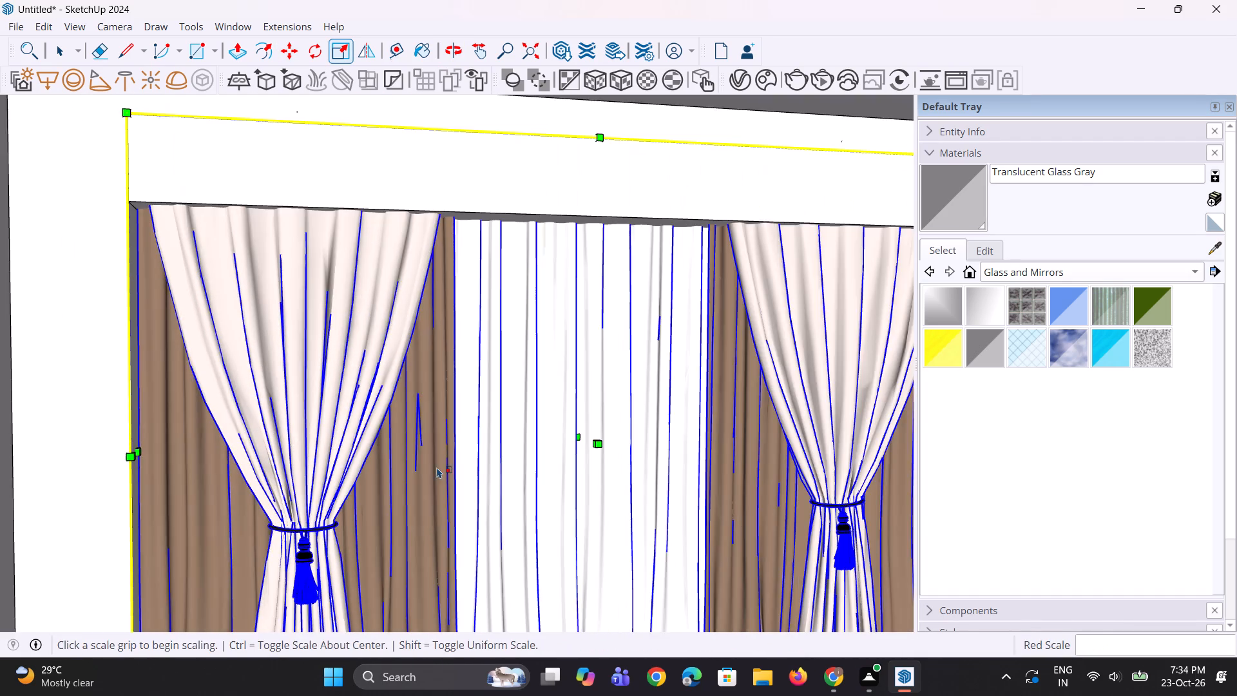
{"action": "middle_click_drag", "start_coordinate": [467, 465], "coordinate": [388, 501]}
{"action": "scroll", "coordinate": [367, 481], "scroll_direction": "down", "scroll_amount": 15}
{"action": "middle_click_drag", "start_coordinate": [505, 510], "coordinate": [506, 534]}
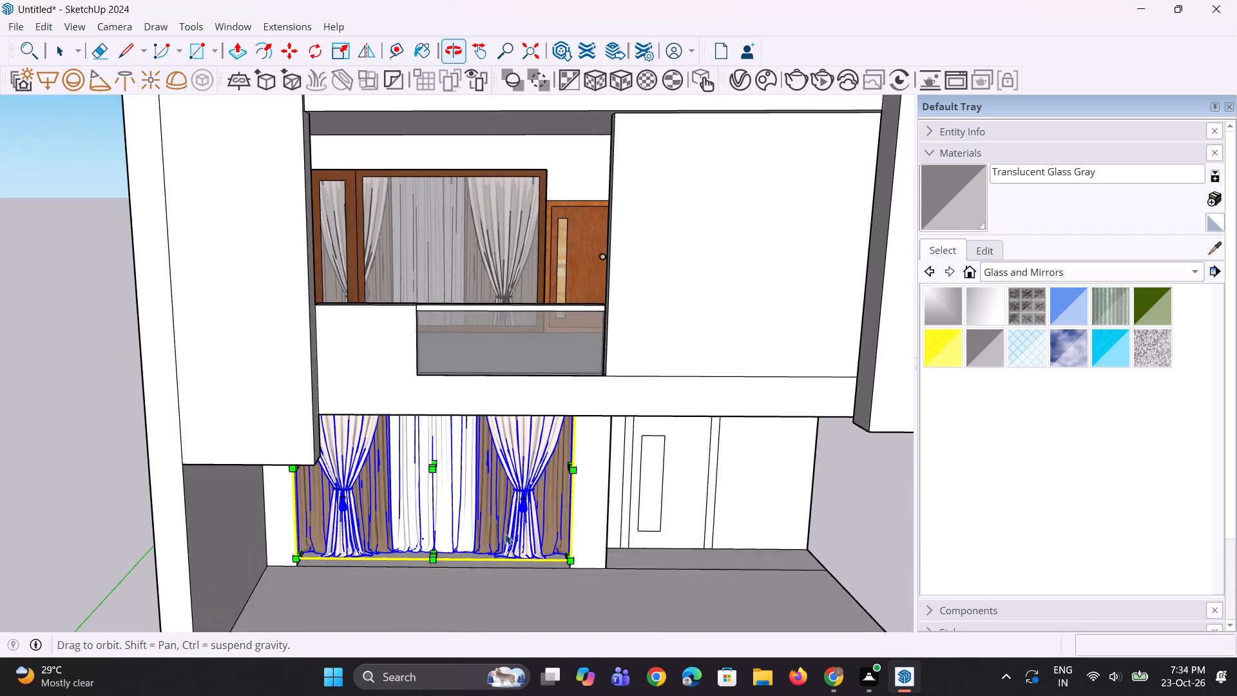
Move the widened curtain set about 3' deeper into the ground-floor recess, behind the window opening.
{"action": "key", "text": "space"}
{"action": "key", "text": "space"}
{"action": "scroll", "coordinate": [553, 546], "scroll_direction": "up", "scroll_amount": 4}
{"action": "key", "text": "m"}
{"action": "scroll", "coordinate": [584, 566], "scroll_direction": "up", "scroll_amount": 2}
{"action": "left_click", "coordinate": [573, 562]}
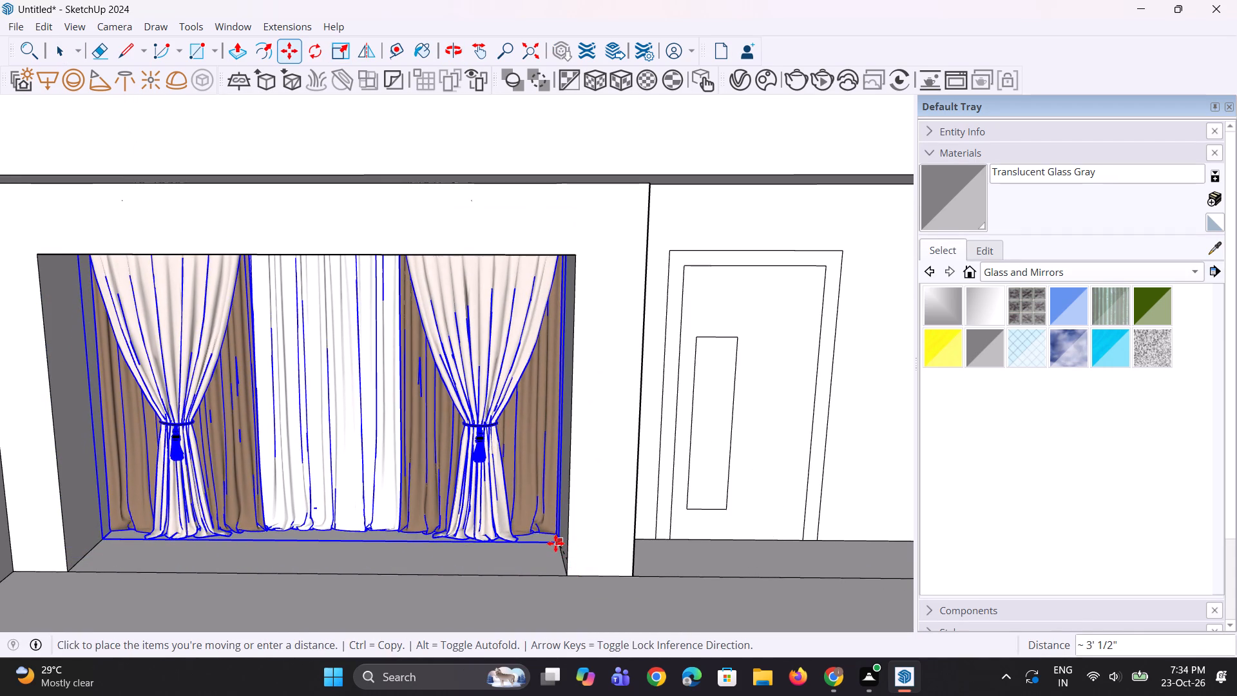
{"action": "left_click", "coordinate": [555, 543]}
{"action": "scroll", "coordinate": [451, 550], "scroll_direction": "down", "scroll_amount": 5}
{"action": "scroll", "coordinate": [447, 552], "scroll_direction": "up", "scroll_amount": 1}
{"action": "middle_click_drag", "start_coordinate": [446, 552], "coordinate": [449, 520]}
{"action": "key", "text": "space"}
{"action": "key", "text": "space"}
{"action": "scroll", "coordinate": [271, 518], "scroll_direction": "down", "scroll_amount": 10}
{"action": "key", "text": "space"}
{"action": "key", "text": "space"}
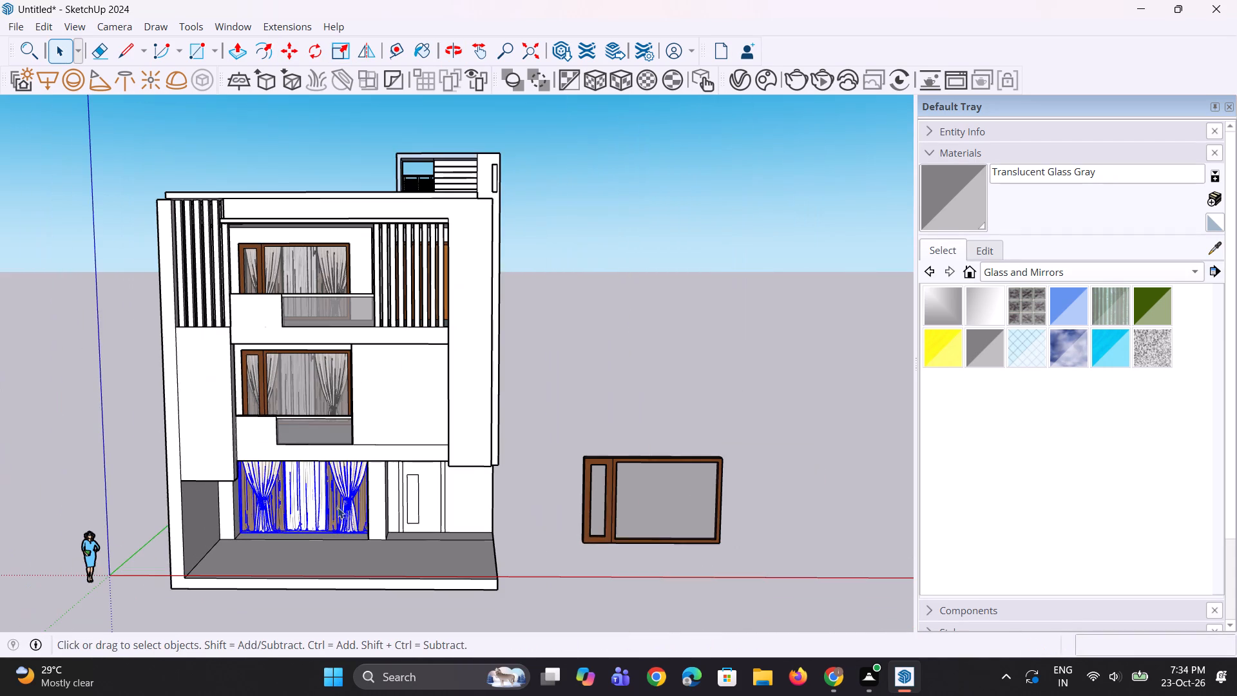
{"action": "left_click", "coordinate": [534, 472]}
Make a group of the complete wood-framed glazed window standing beside the building.
{"action": "scroll", "coordinate": [604, 519], "scroll_direction": "up", "scroll_amount": 2}
{"action": "left_click", "coordinate": [640, 536]}
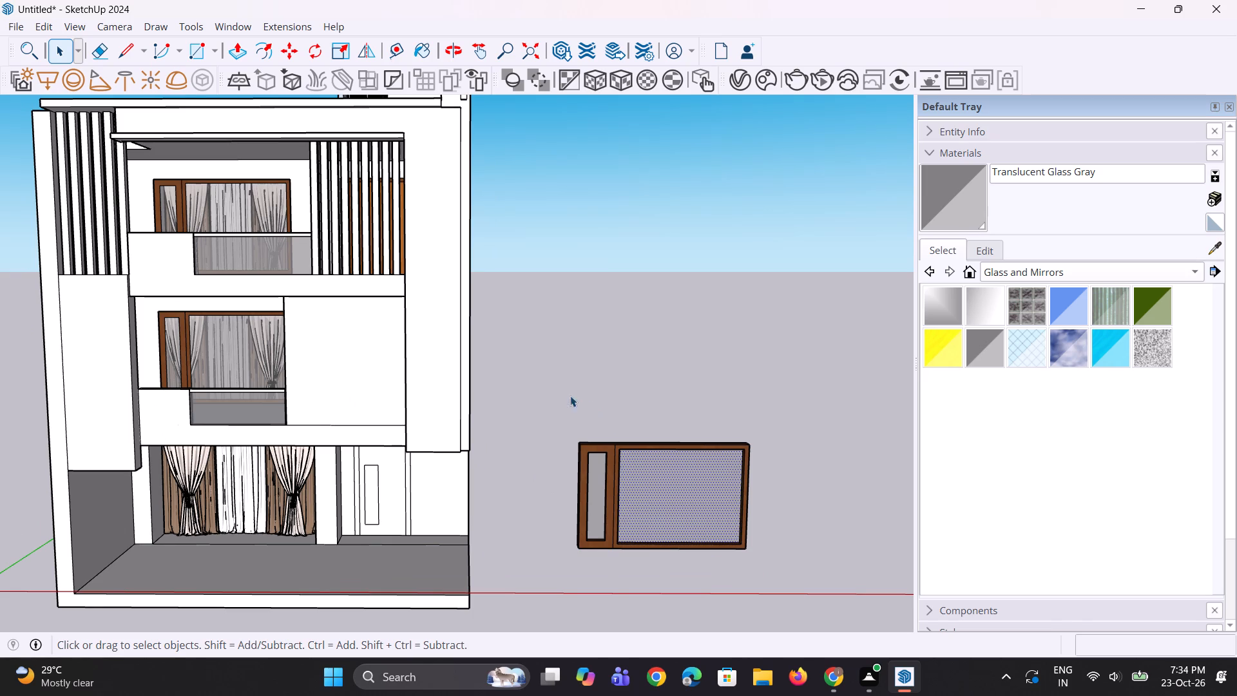
{"action": "left_click_drag", "start_coordinate": [569, 396], "coordinate": [809, 603]}
{"action": "right_click", "coordinate": [686, 523]}
{"action": "left_click", "coordinate": [720, 331]}
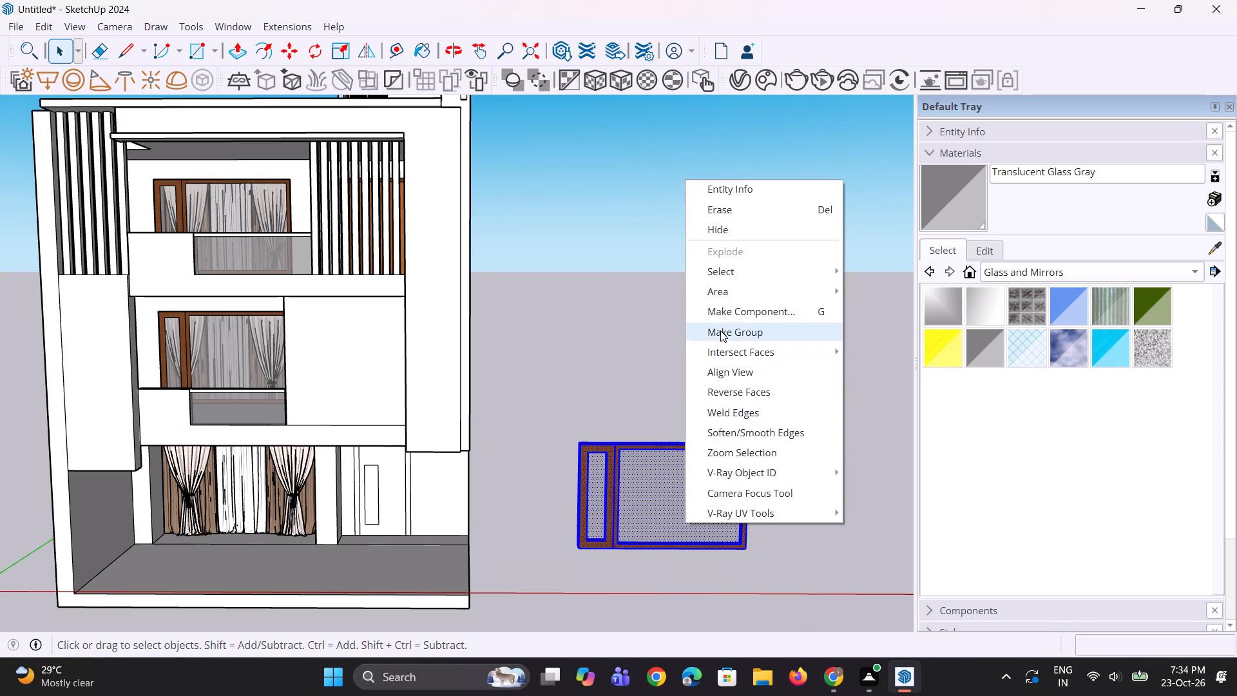
Move the window group about 47' into the ground-floor opening, matching its bottom corner to the opening's door-side endpoint.
{"action": "key", "text": "m"}
{"action": "left_click", "coordinate": [756, 555]}
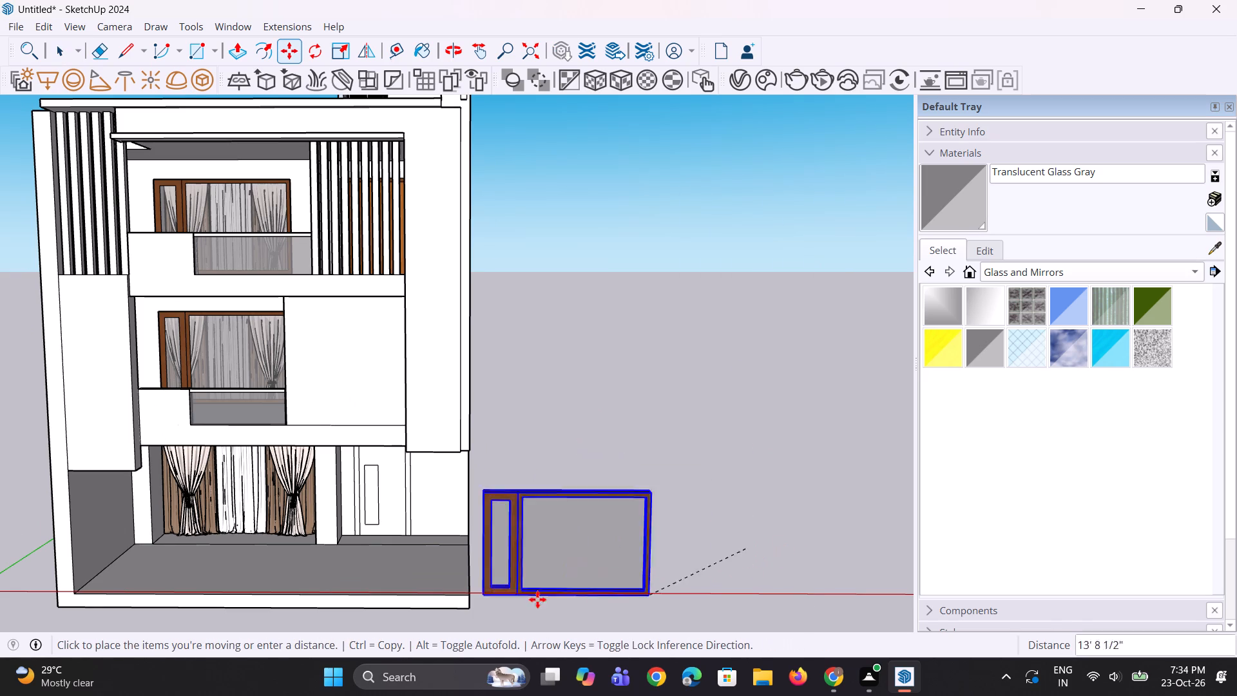
{"action": "scroll", "coordinate": [310, 578], "scroll_direction": "up", "scroll_amount": 4}
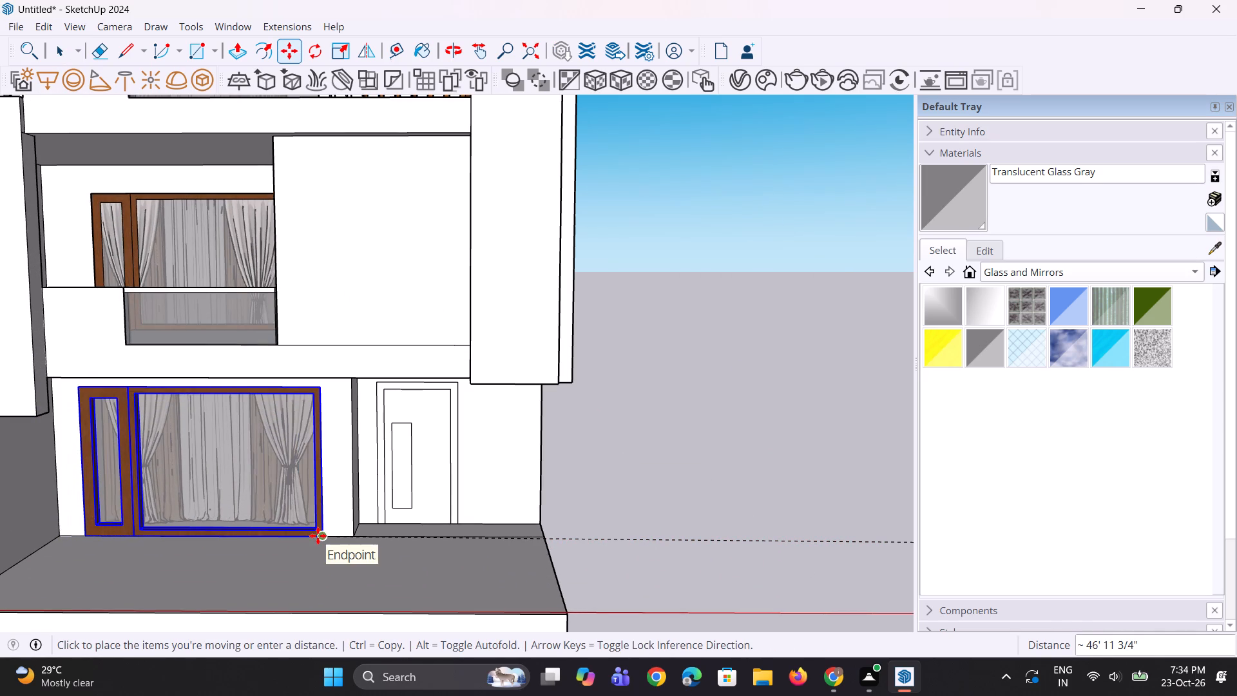
{"action": "left_click", "coordinate": [318, 536]}
{"action": "key", "text": "space"}
{"action": "key", "text": "space"}
{"action": "left_click", "coordinate": [703, 519]}
{"action": "scroll", "coordinate": [384, 468], "scroll_direction": "down", "scroll_amount": 5}
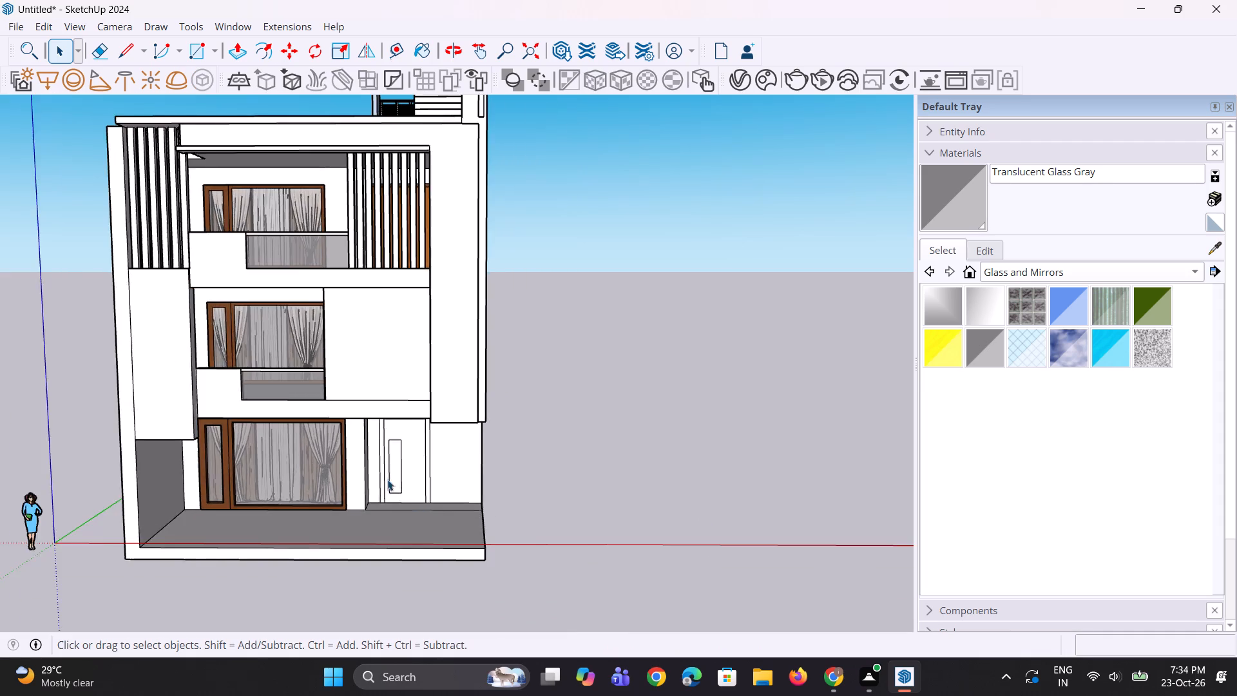
Paint the ground-floor door frame with Wood Cherry Original from the Wood collection.
{"action": "middle_click_drag", "start_coordinate": [387, 479], "coordinate": [358, 474]}
{"action": "scroll", "coordinate": [423, 445], "scroll_direction": "up", "scroll_amount": 3}
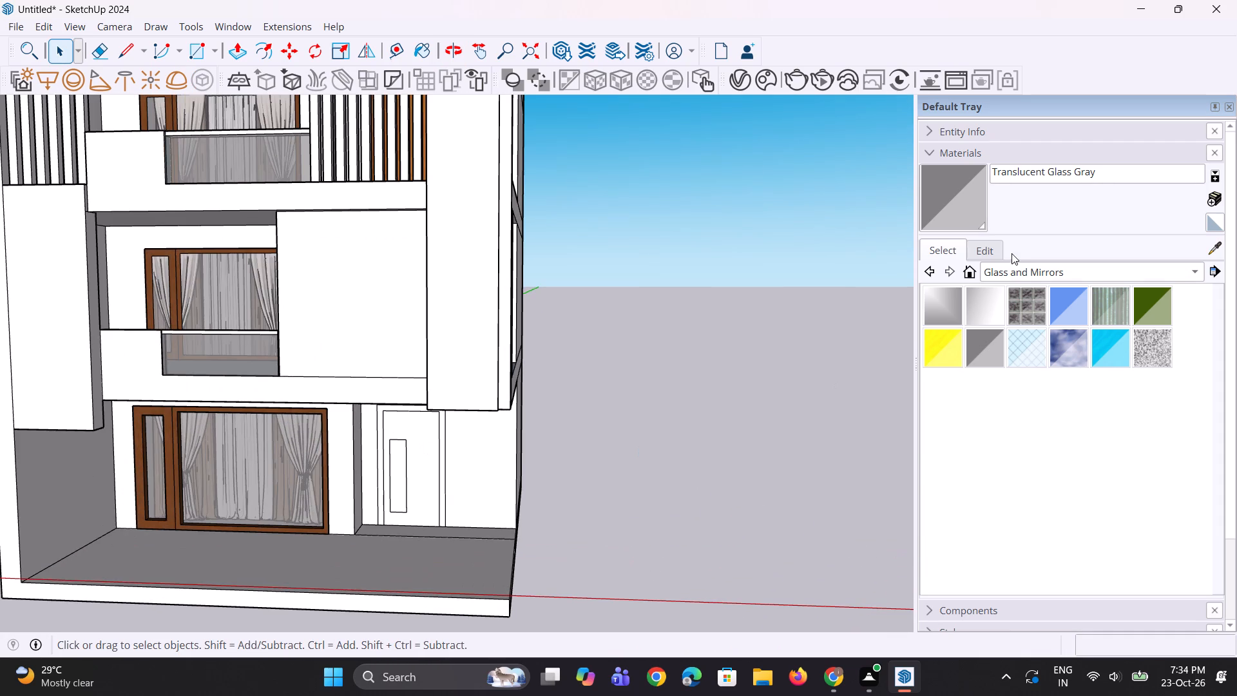
{"action": "left_click", "coordinate": [1017, 275]}
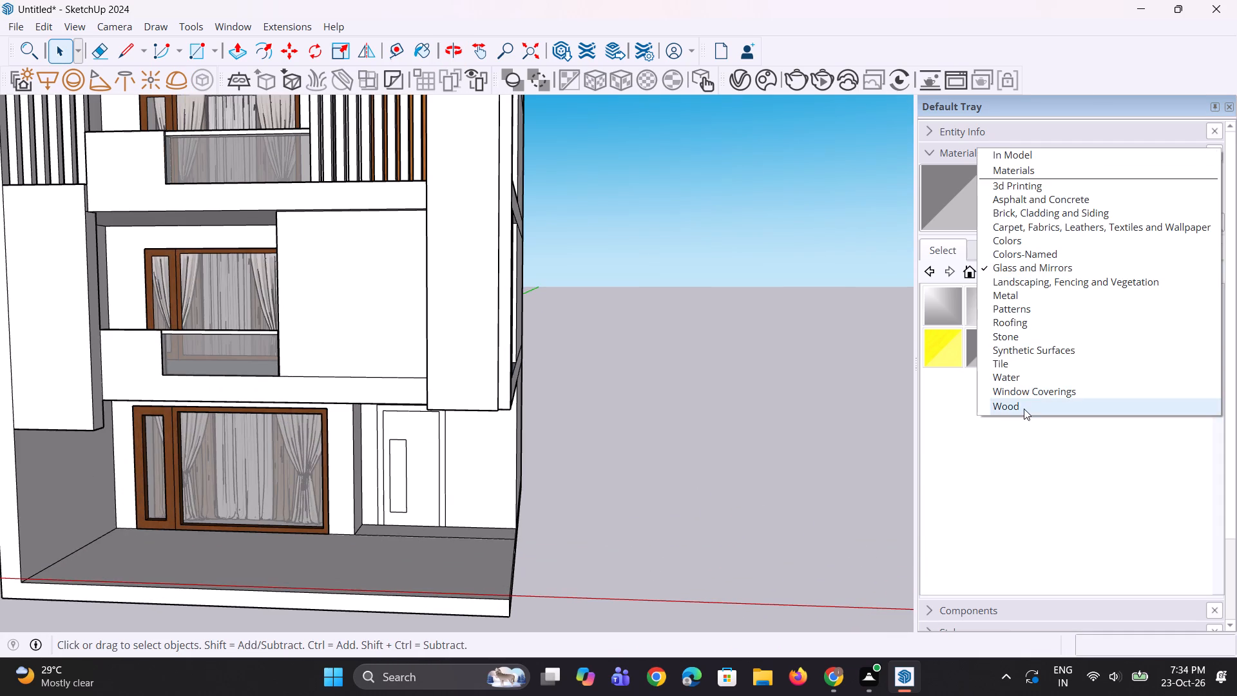
{"action": "left_click", "coordinate": [1024, 409]}
{"action": "scroll", "coordinate": [1032, 338], "scroll_direction": "up", "scroll_amount": 1}
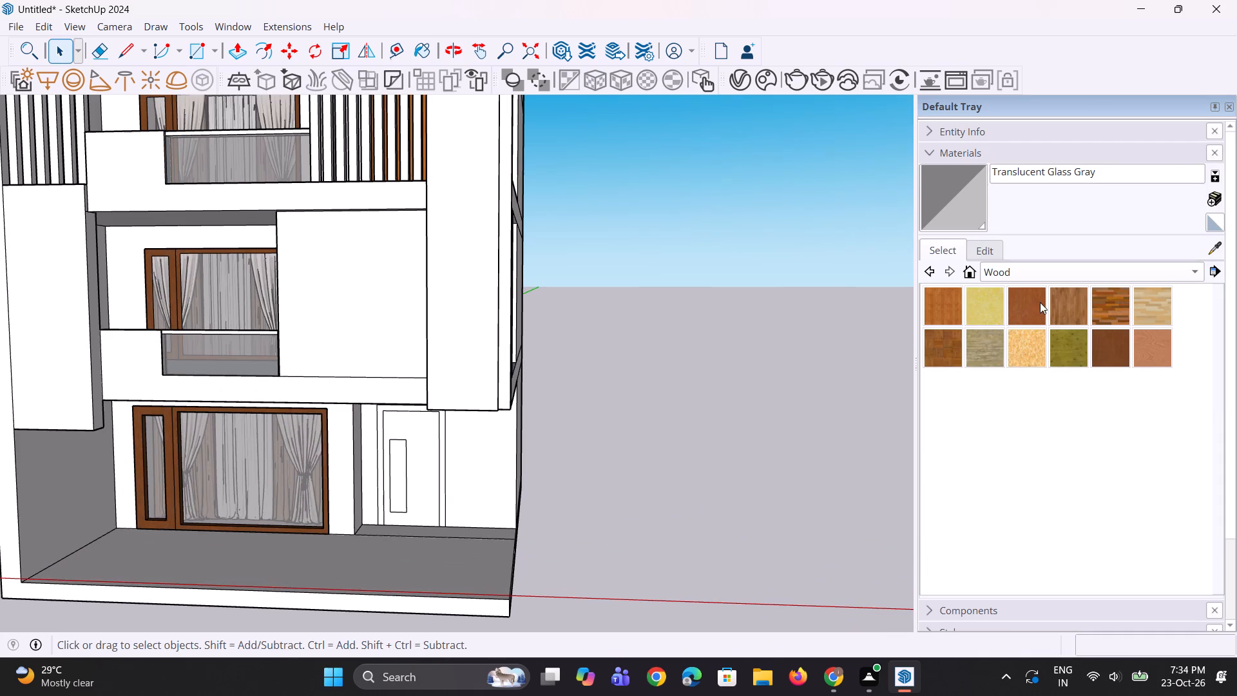
{"action": "left_click", "coordinate": [1040, 302]}
{"action": "scroll", "coordinate": [521, 459], "scroll_direction": "up", "scroll_amount": 2}
{"action": "scroll", "coordinate": [399, 488], "scroll_direction": "up", "scroll_amount": 3}
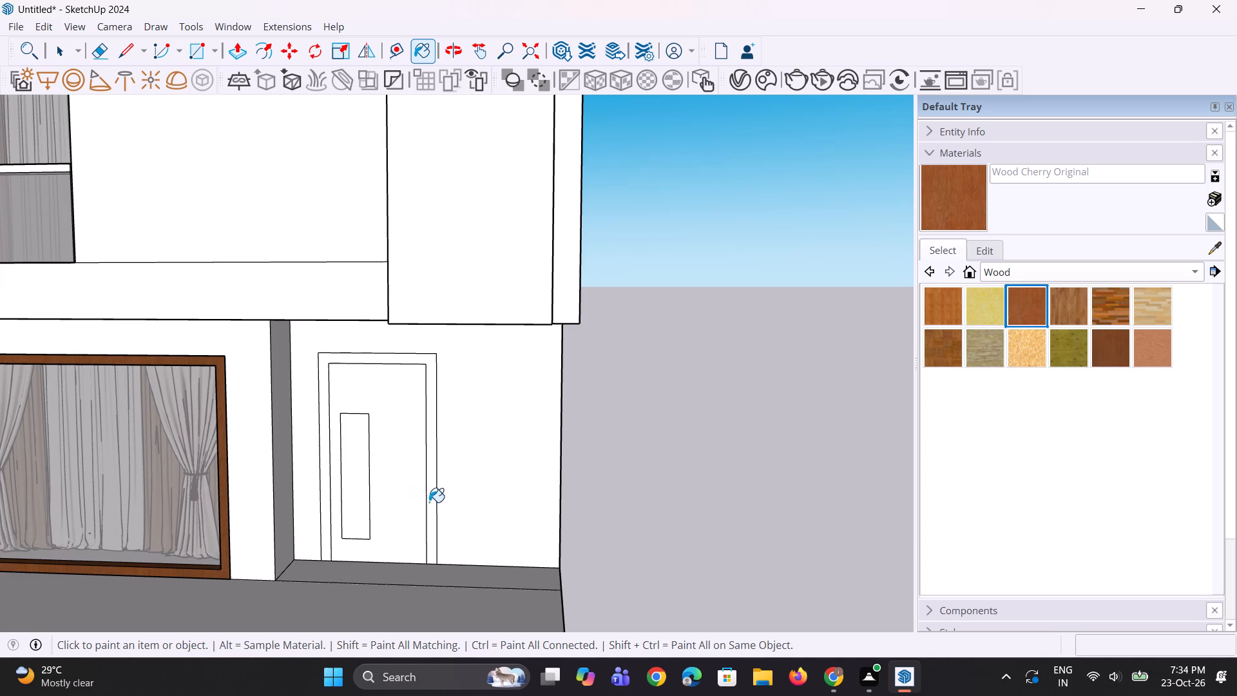
{"action": "left_click", "coordinate": [431, 503]}
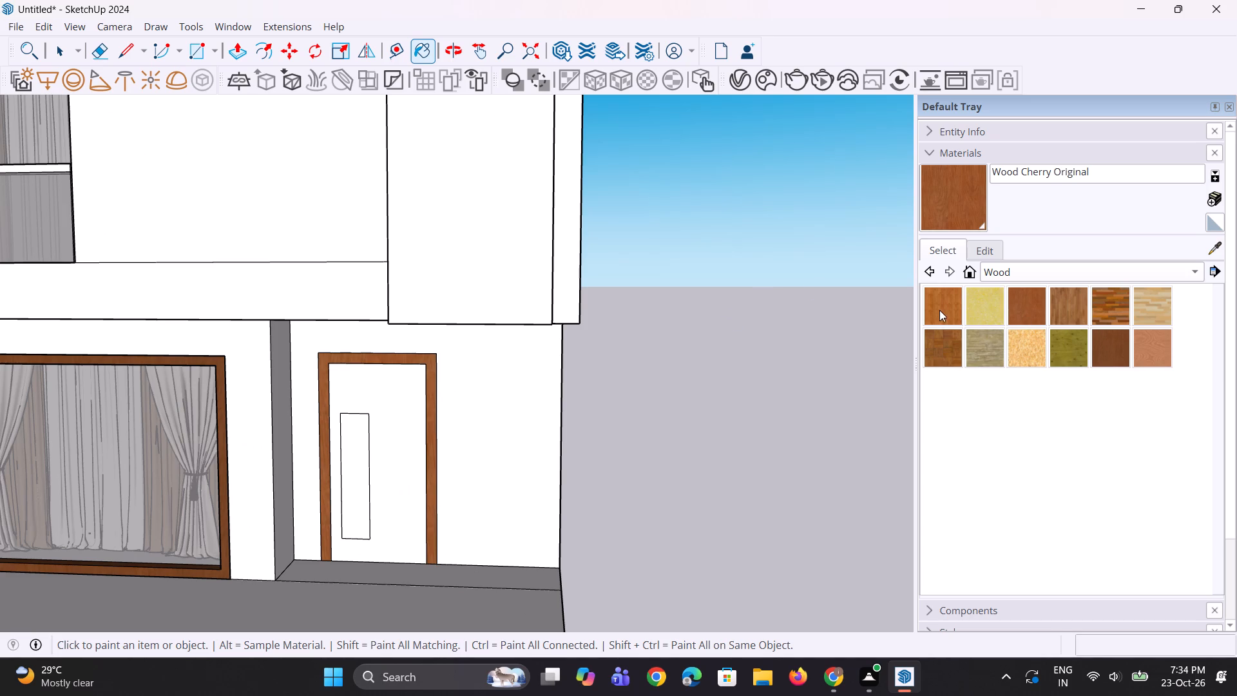
Paint the ground-floor door leaf with Wood Bamboo.
{"action": "left_click", "coordinate": [937, 309]}
{"action": "left_click", "coordinate": [391, 498]}
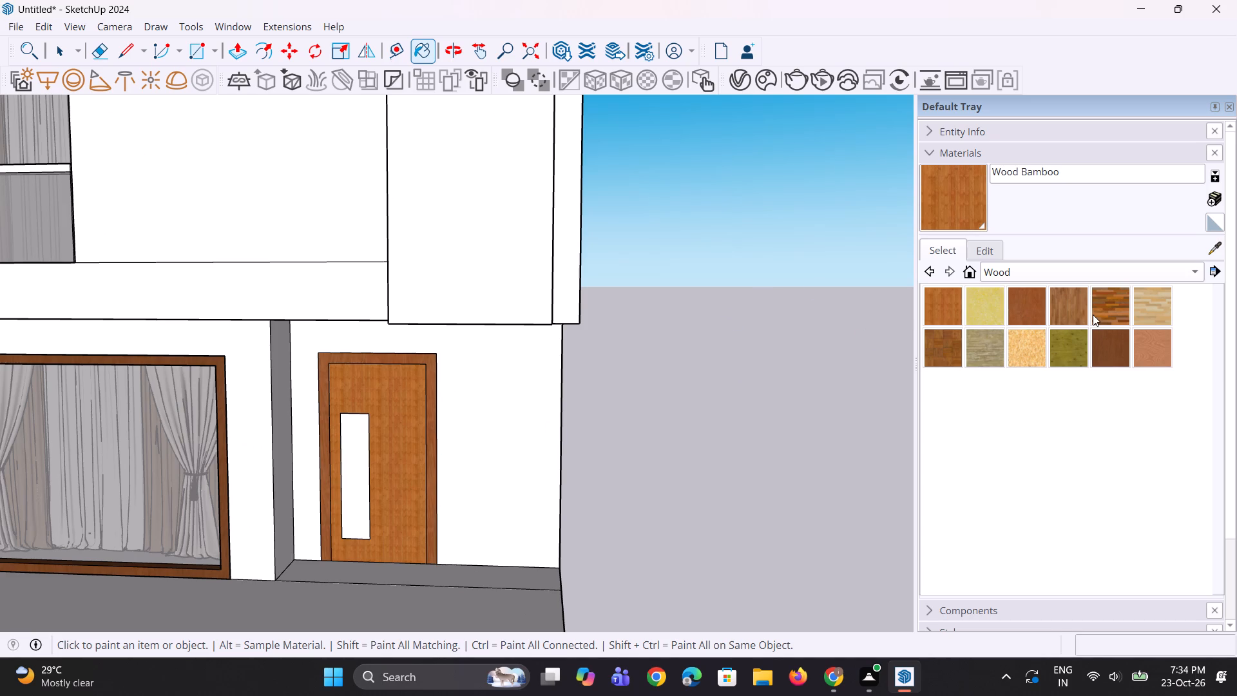
Paint the narrow vertical inset panel of the ground-floor door with Wood Floor Light.
{"action": "left_click_drag", "start_coordinate": [1142, 300], "coordinate": [1119, 324]}
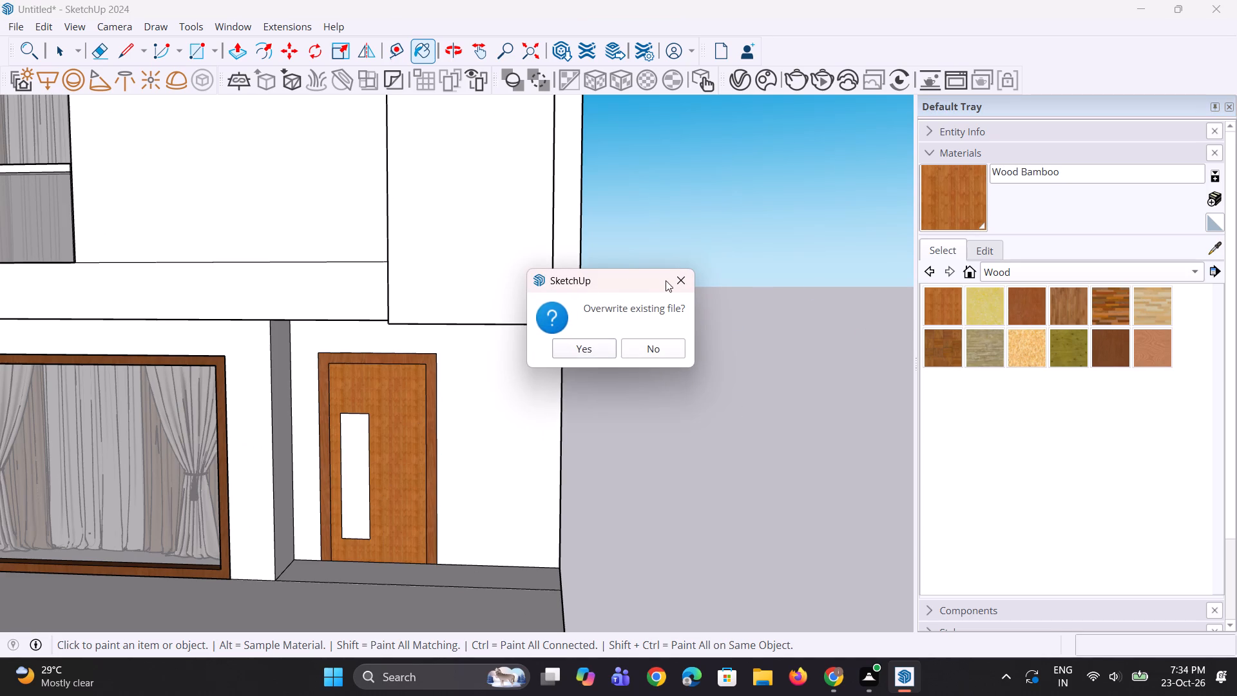
{"action": "left_click", "coordinate": [675, 280]}
{"action": "left_click", "coordinate": [1153, 300]}
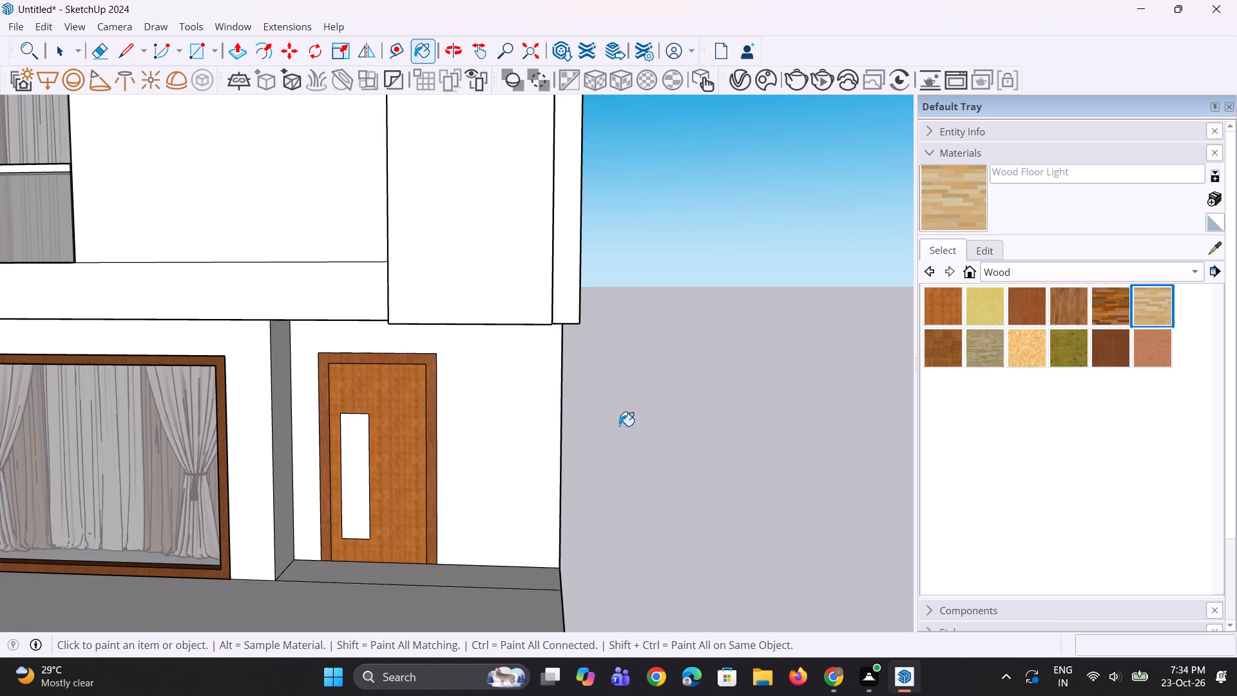
{"action": "scroll", "coordinate": [305, 531], "scroll_direction": "up", "scroll_amount": 1}
{"action": "left_click", "coordinate": [349, 505]}
{"action": "scroll", "coordinate": [360, 546], "scroll_direction": "down", "scroll_amount": 5}
{"action": "key", "text": "space"}
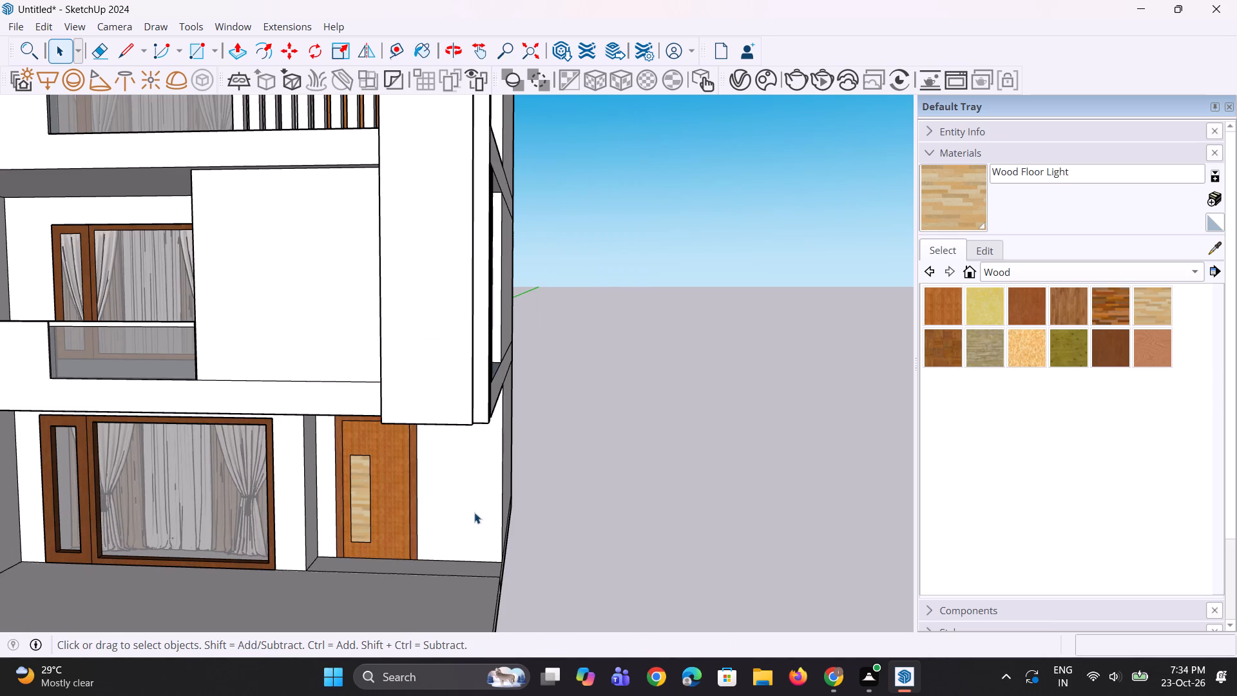
{"action": "key", "text": "space"}
Save the model in the Documents folder as a SketchUp file named lclclc.
{"action": "key", "text": "ctrl+s"}
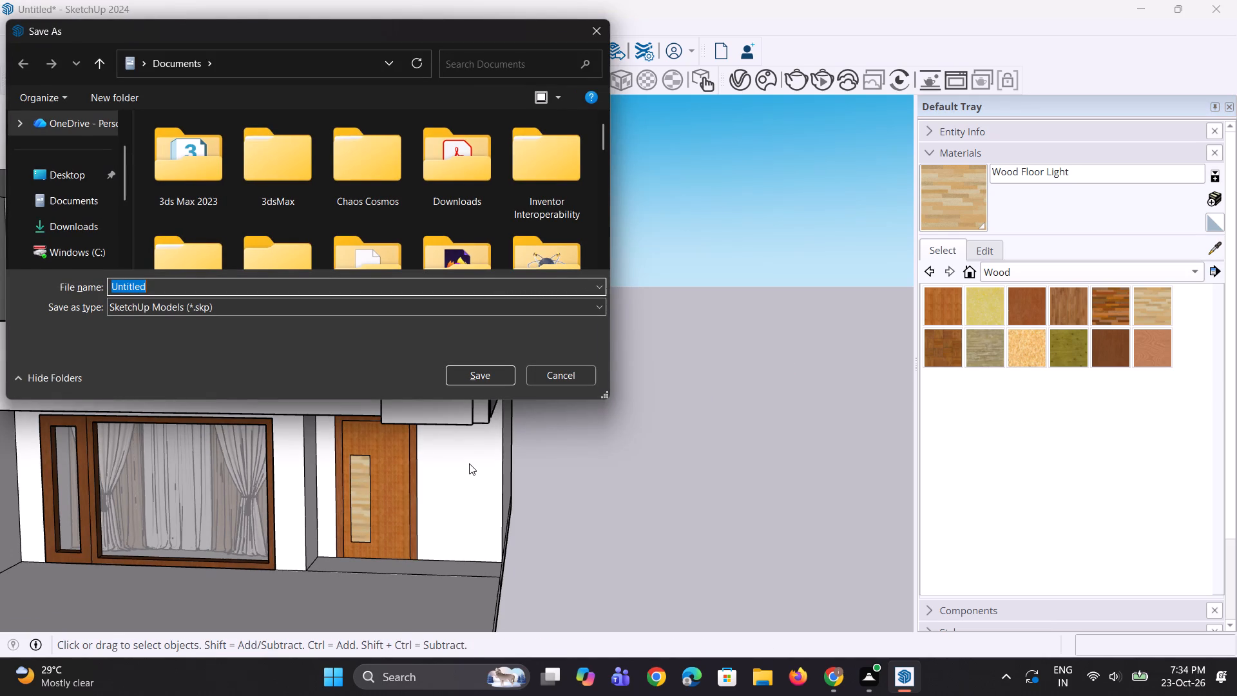
{"action": "type", "text": "rs"}
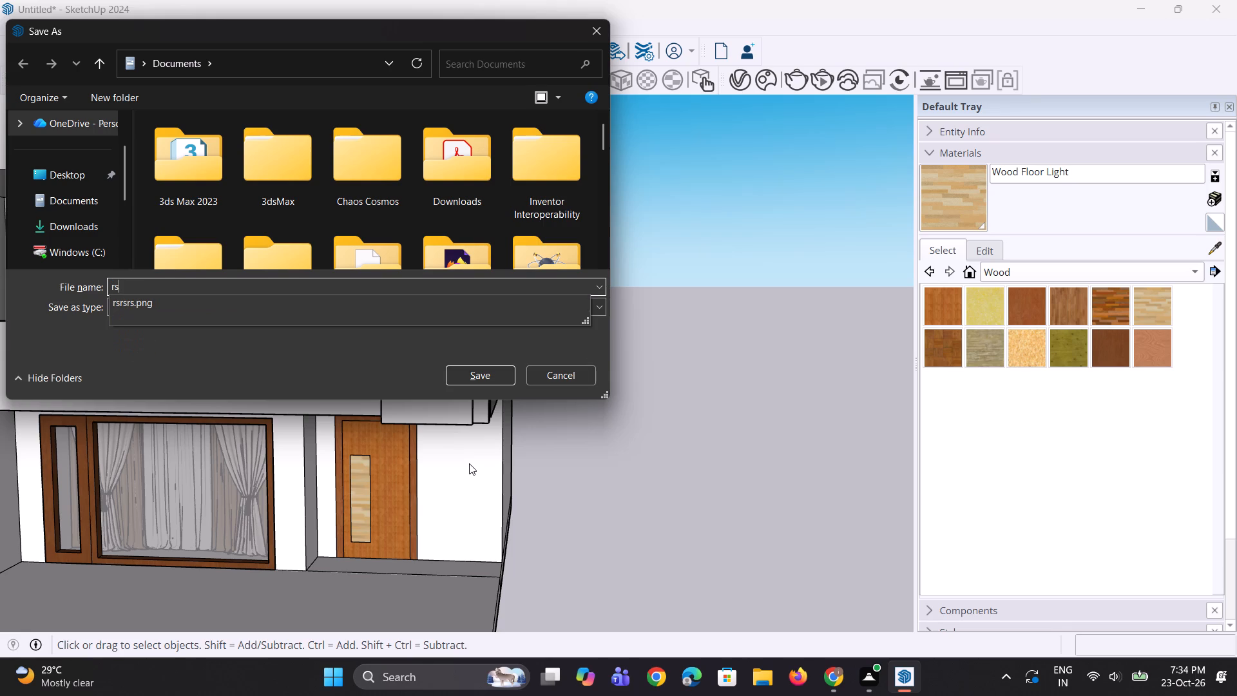
{"action": "key", "text": "BackSpace"}
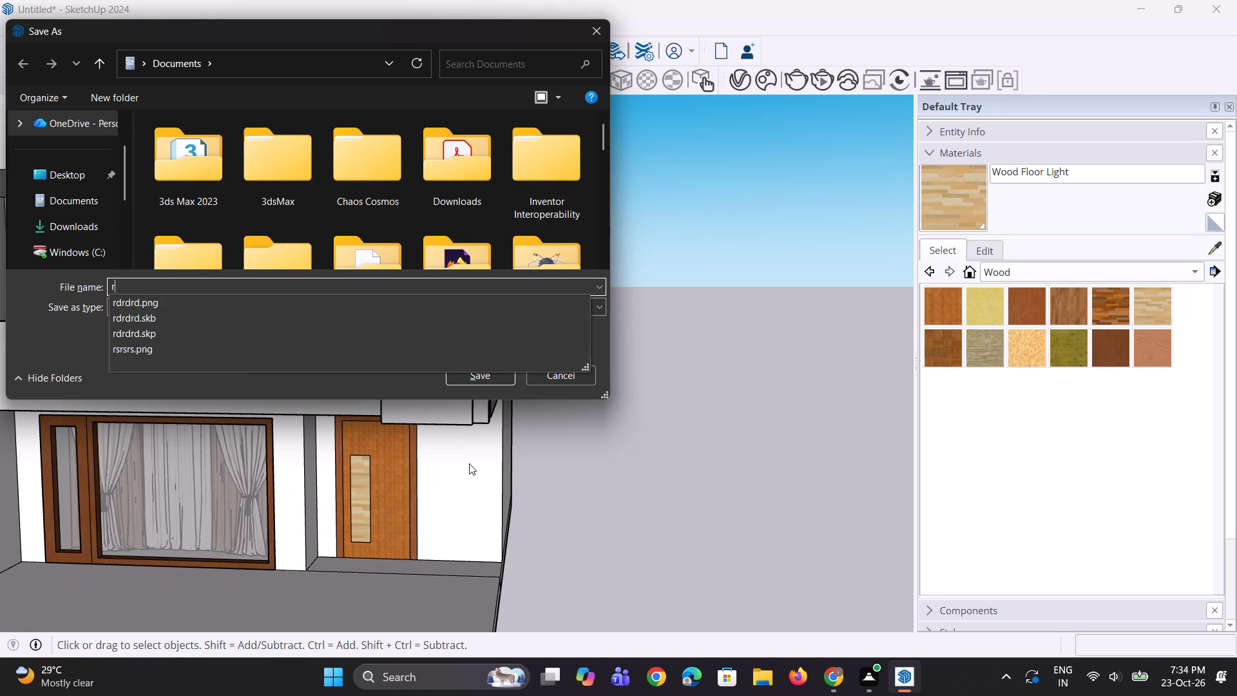
{"action": "key", "text": "BackSpace"}
{"action": "key", "text": "BackSpace"}
{"action": "key", "text": "d"}
{"action": "key", "text": "p"}
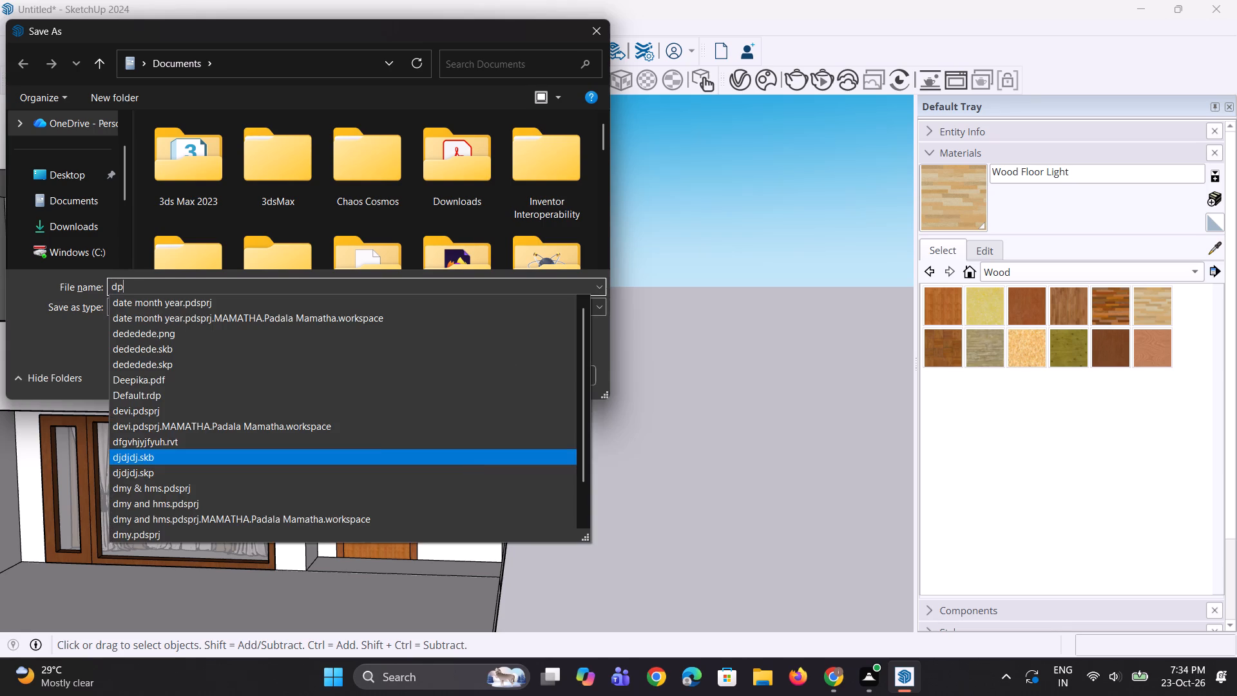
{"action": "key", "text": "BackSpace"}
{"action": "key", "text": "BackSpace"}
{"action": "key", "text": "BackSpace"}
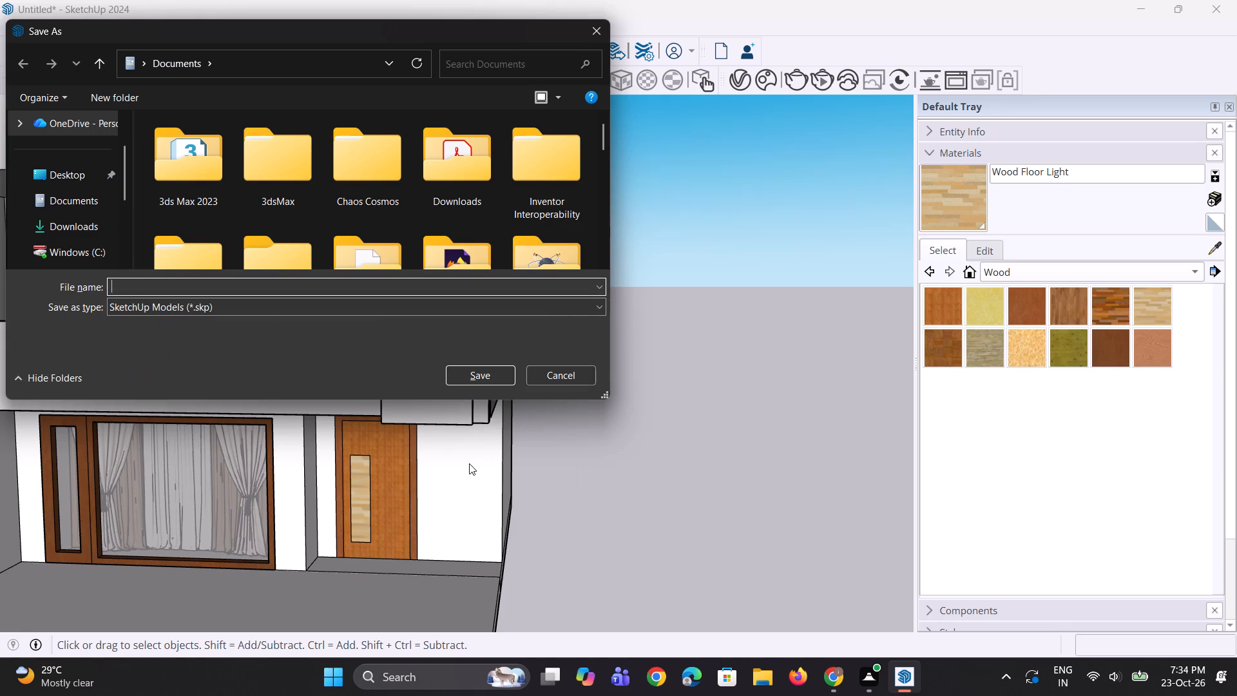
{"action": "type", "text": "lc"}
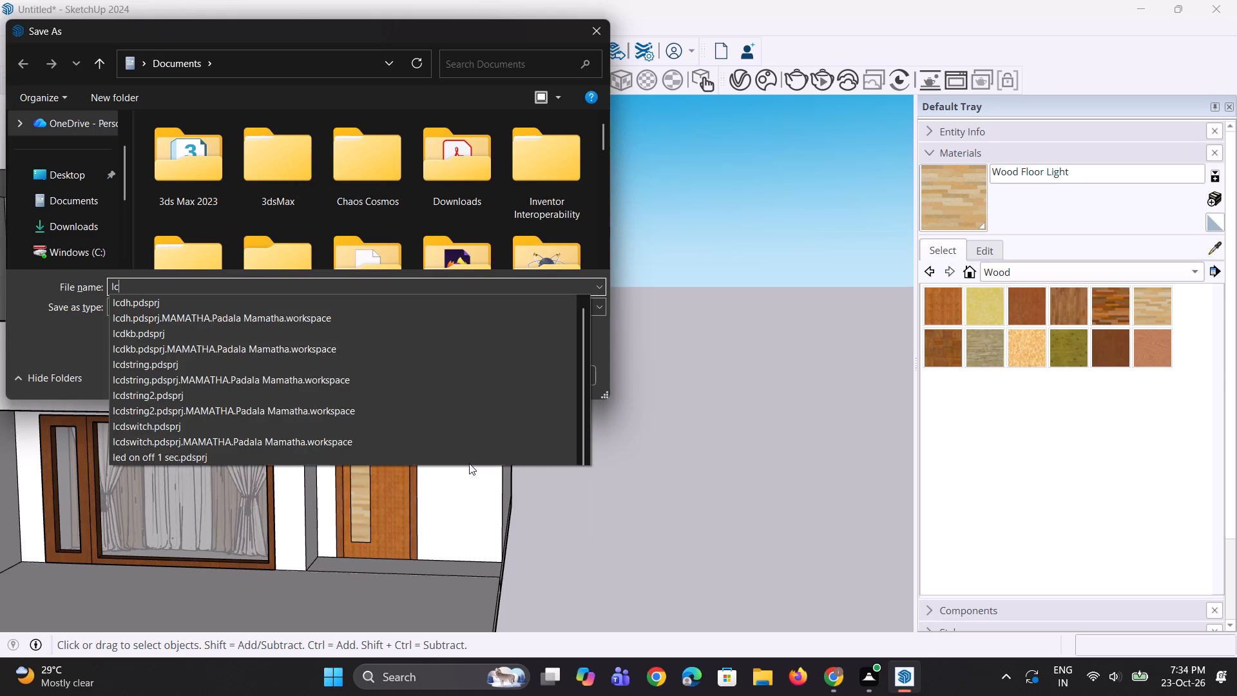
{"action": "type", "text": "lclc"}
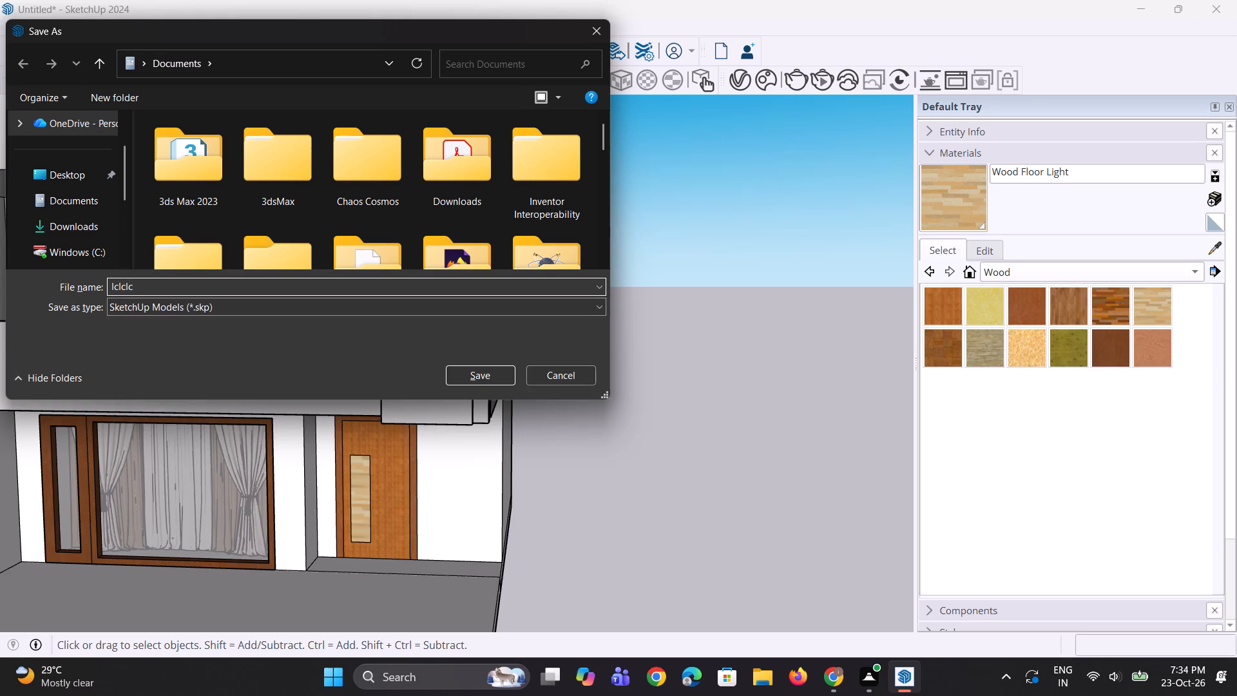
{"action": "key", "text": "Return"}
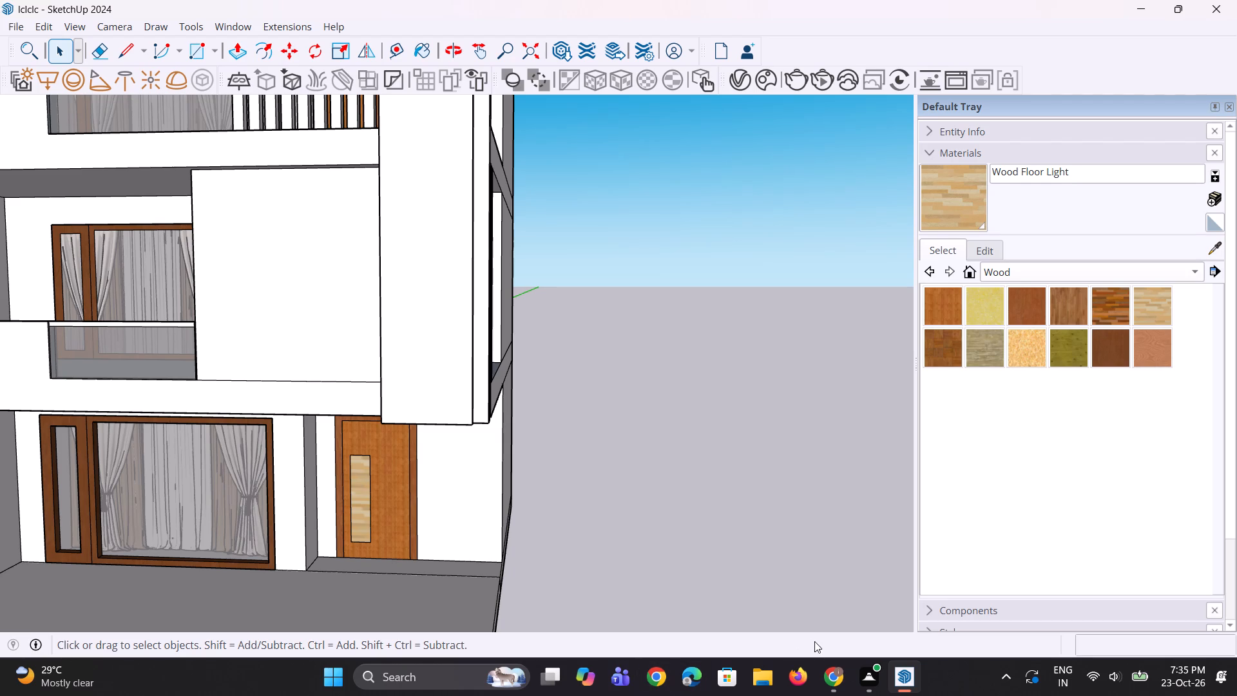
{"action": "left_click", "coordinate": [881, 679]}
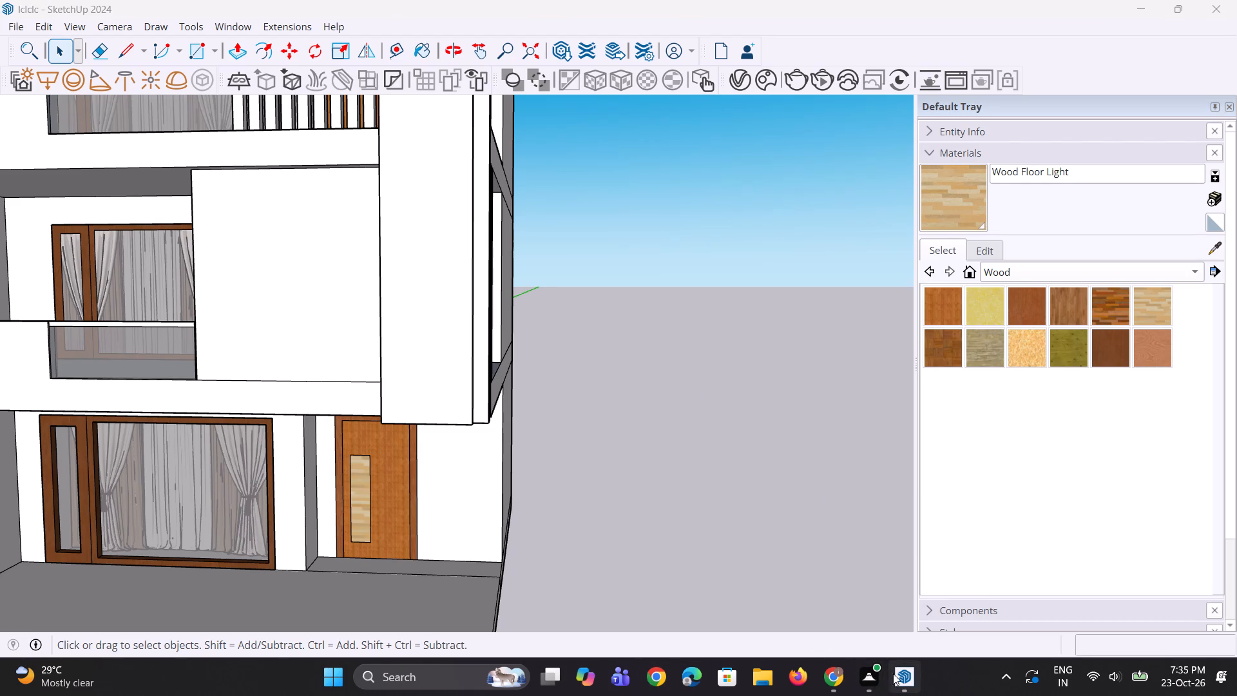
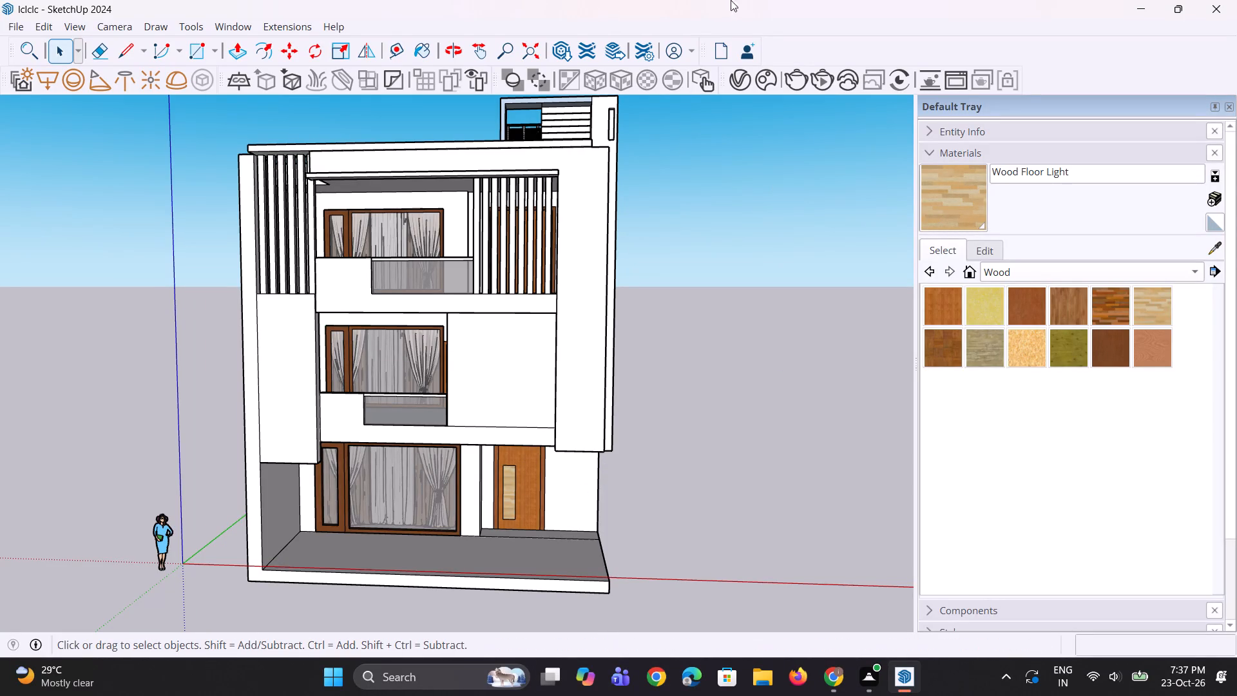
Draw a narrow rectangle about 2 1/2" by 1' 9 9/16" on the underside of the rooftop frame, above the railing opening.
{"action": "scroll", "coordinate": [503, 406], "scroll_direction": "down", "scroll_amount": 3}
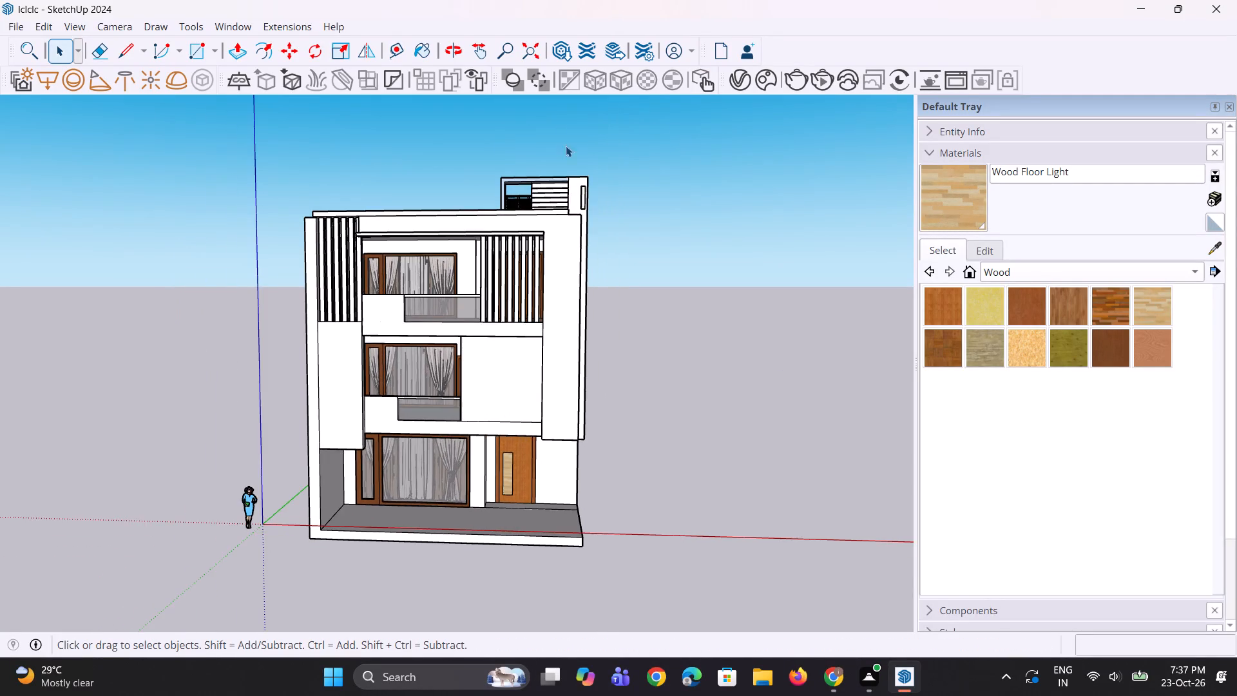
{"action": "scroll", "coordinate": [530, 111], "scroll_direction": "up", "scroll_amount": 2}
{"action": "scroll", "coordinate": [473, 193], "scroll_direction": "up", "scroll_amount": 6}
{"action": "scroll", "coordinate": [544, 235], "scroll_direction": "up", "scroll_amount": 7}
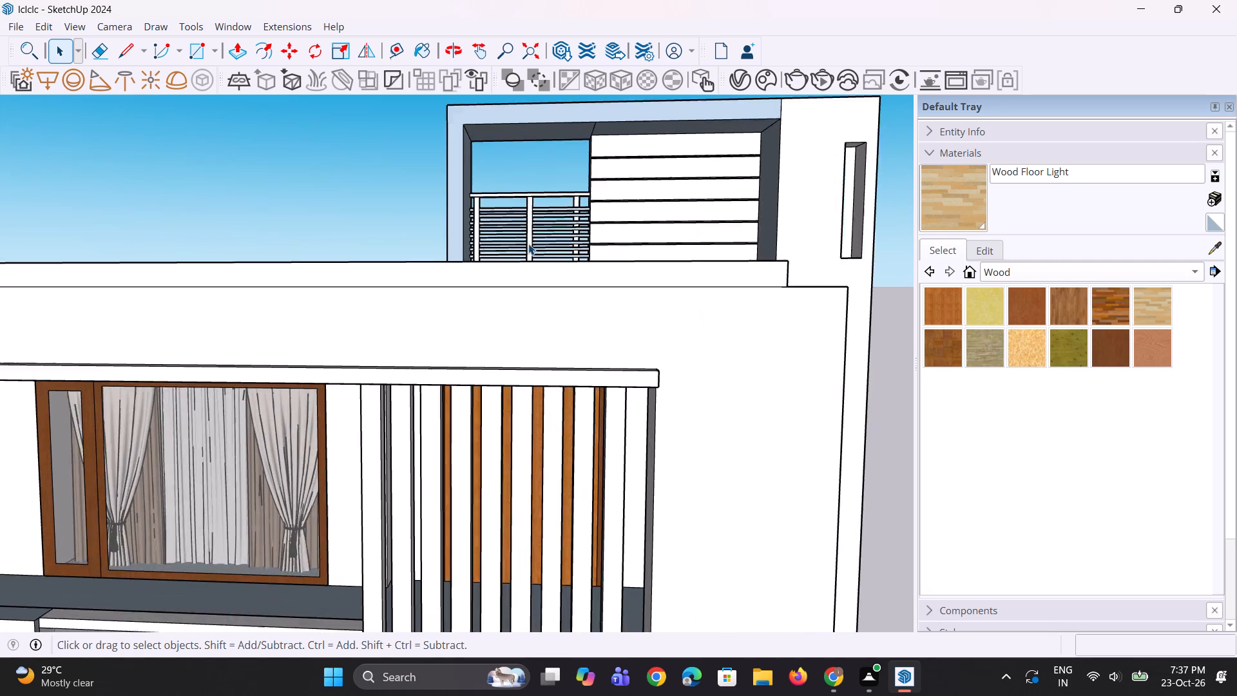
{"action": "scroll", "coordinate": [528, 244], "scroll_direction": "up", "scroll_amount": 6}
{"action": "scroll", "coordinate": [481, 302], "scroll_direction": "up", "scroll_amount": 1}
{"action": "middle_click_drag", "start_coordinate": [481, 302], "coordinate": [490, 383]}
{"action": "scroll", "coordinate": [548, 334], "scroll_direction": "down", "scroll_amount": 8}
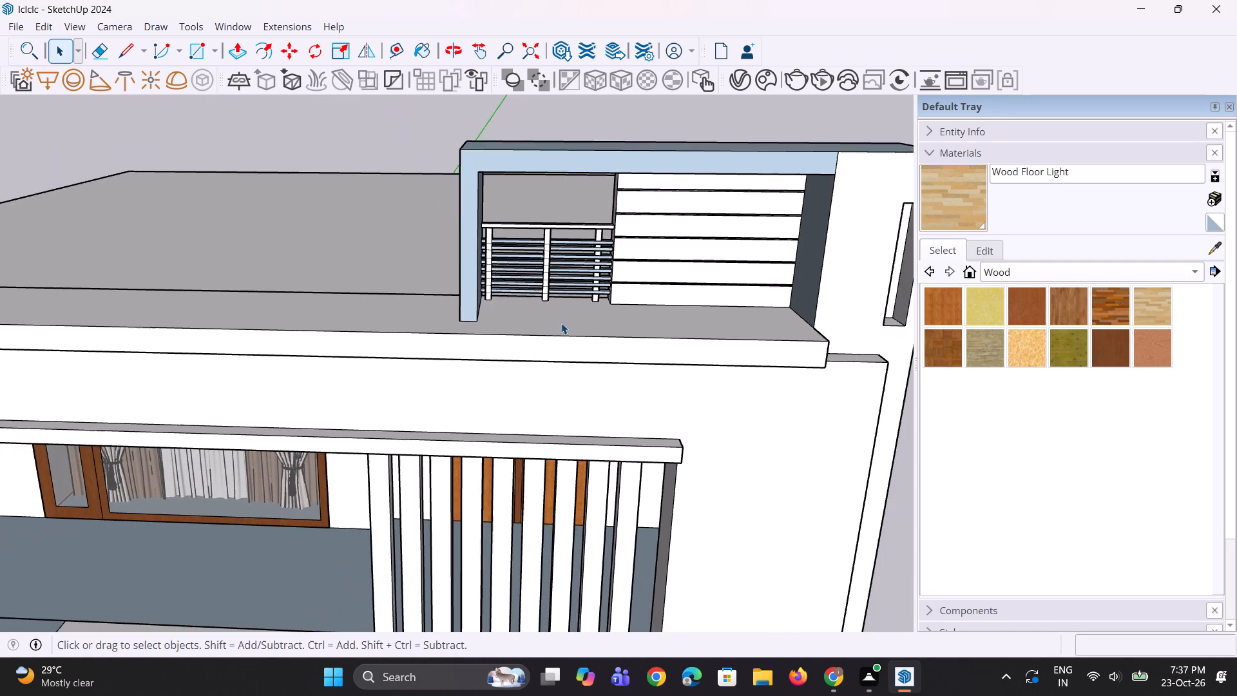
{"action": "middle_click_drag", "start_coordinate": [561, 322], "coordinate": [577, 269]}
{"action": "scroll", "coordinate": [575, 203], "scroll_direction": "up", "scroll_amount": 2}
{"action": "scroll", "coordinate": [523, 320], "scroll_direction": "down", "scroll_amount": 4}
{"action": "middle_click_drag", "start_coordinate": [524, 327], "coordinate": [564, 169]}
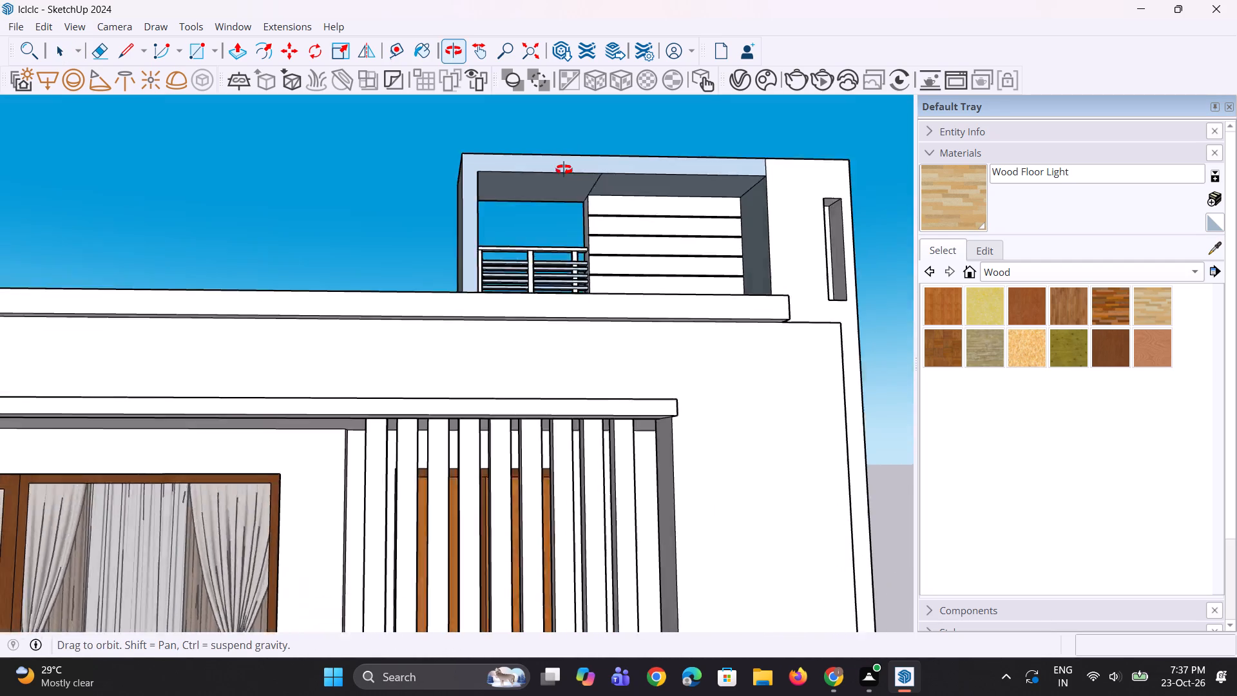
{"action": "middle_click_drag", "start_coordinate": [564, 169], "coordinate": [564, 148]}
{"action": "scroll", "coordinate": [532, 176], "scroll_direction": "up", "scroll_amount": 8}
{"action": "middle_click_drag", "start_coordinate": [521, 214], "coordinate": [457, 153]}
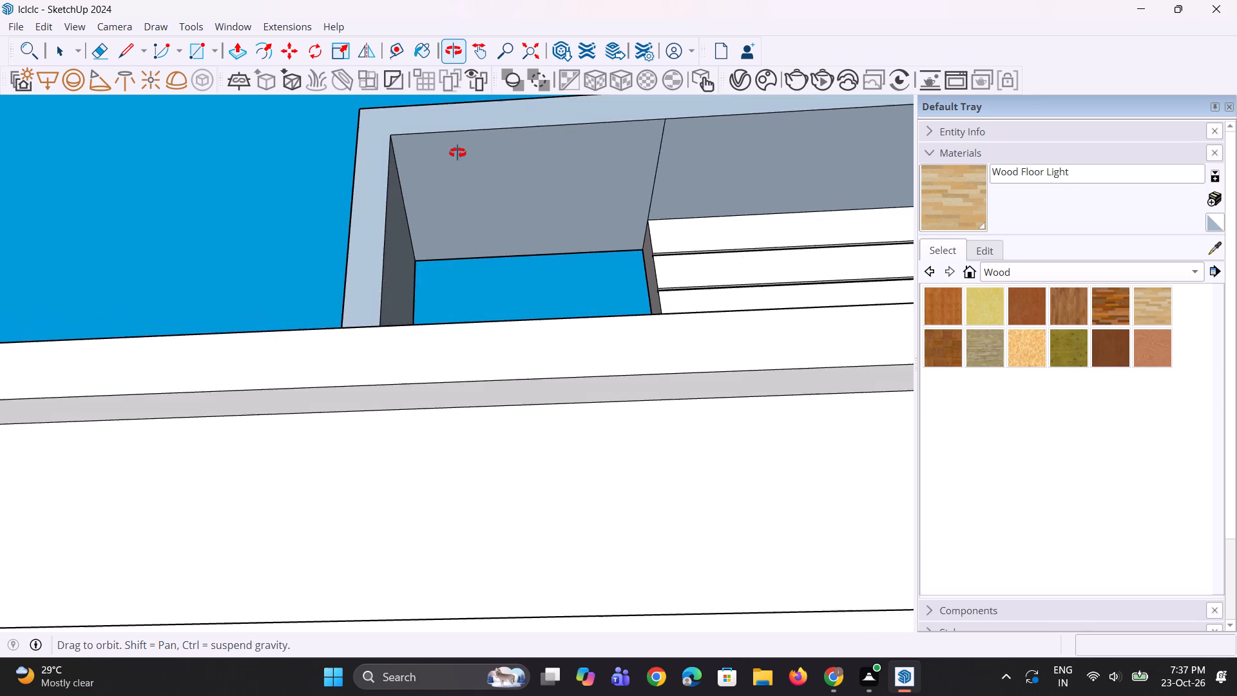
{"action": "middle_click_drag", "start_coordinate": [457, 153], "coordinate": [450, 155]}
{"action": "scroll", "coordinate": [450, 155], "scroll_direction": "up", "scroll_amount": 3}
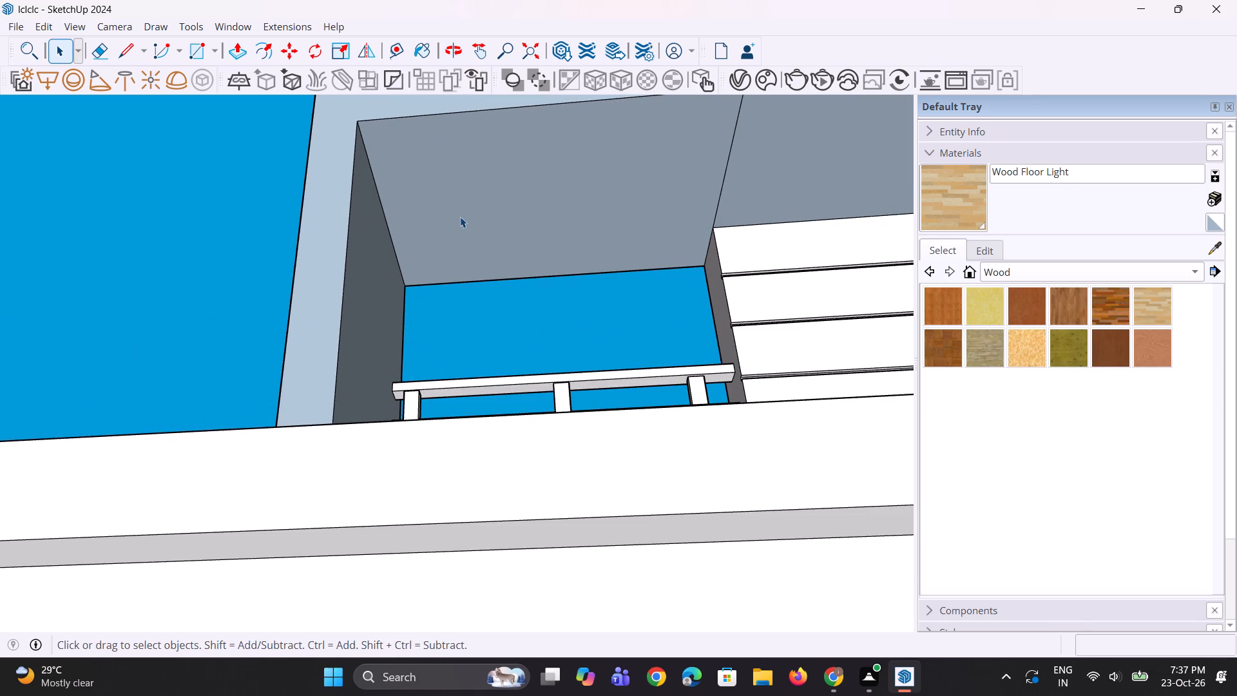
{"action": "key", "text": "r"}
{"action": "scroll", "coordinate": [466, 188], "scroll_direction": "up", "scroll_amount": 1}
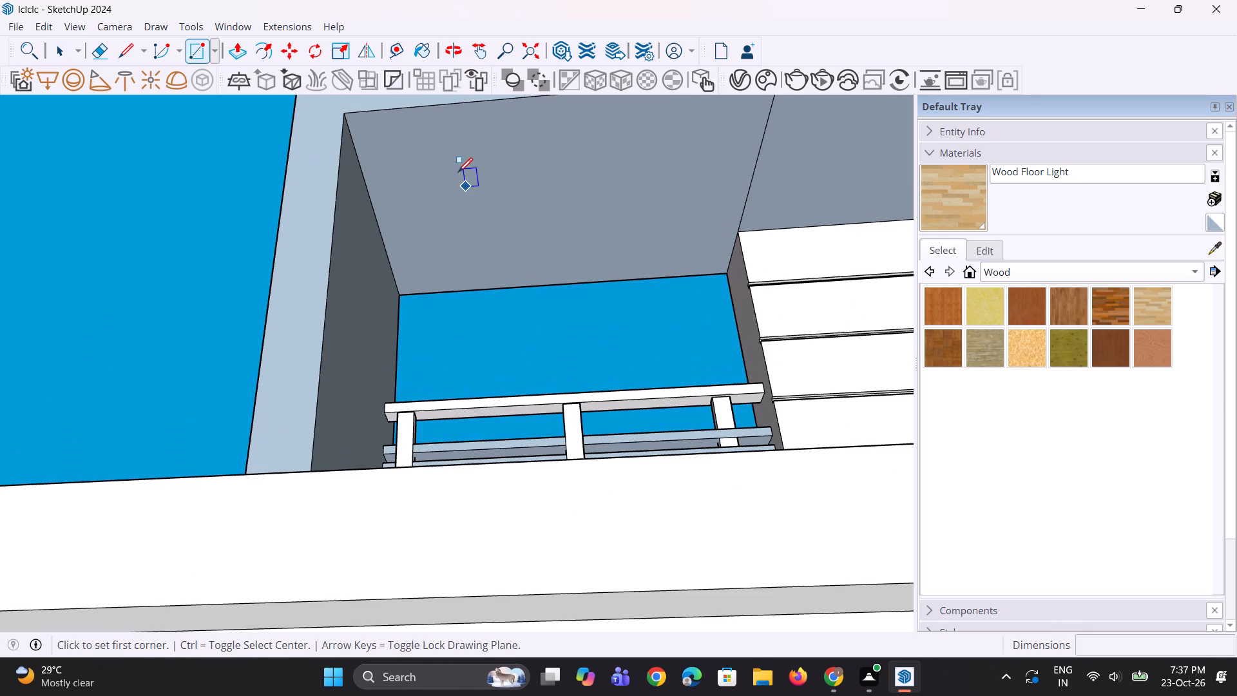
{"action": "left_click", "coordinate": [414, 146]}
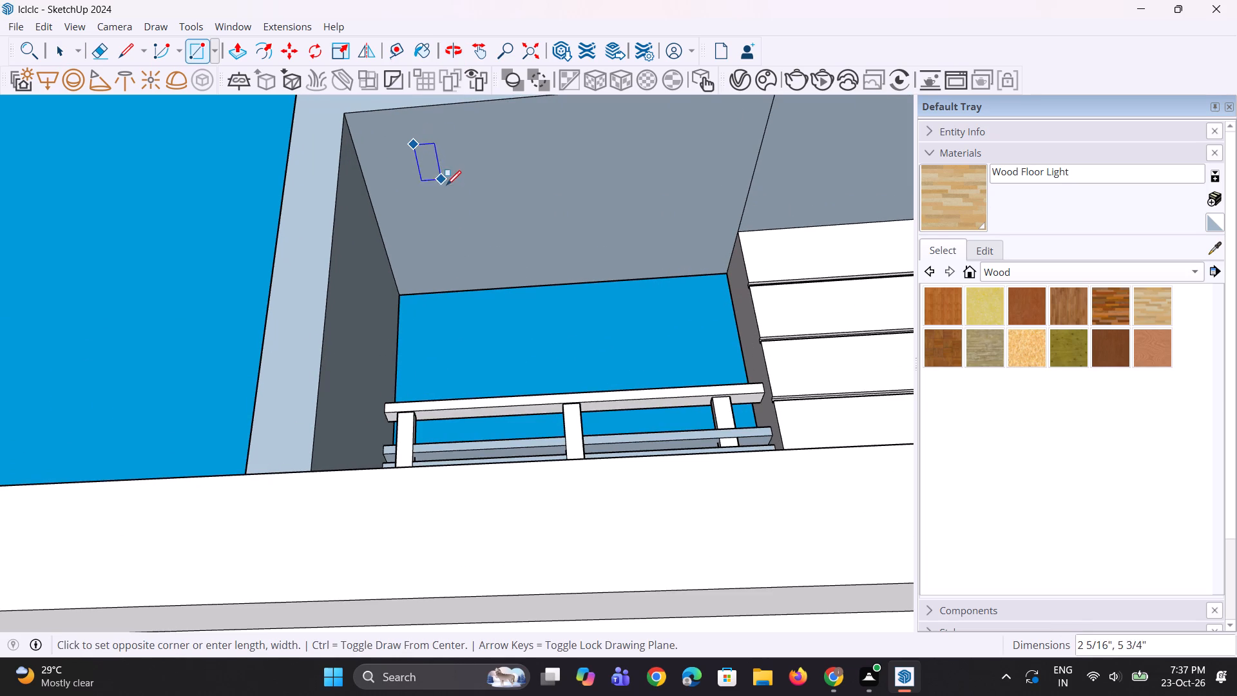
{"action": "left_click", "coordinate": [460, 264]}
Move the narrow rectangle's face about 2 13/16" across the frame's underside toward the dark side wall.
{"action": "key", "text": "space"}
{"action": "left_click", "coordinate": [448, 230]}
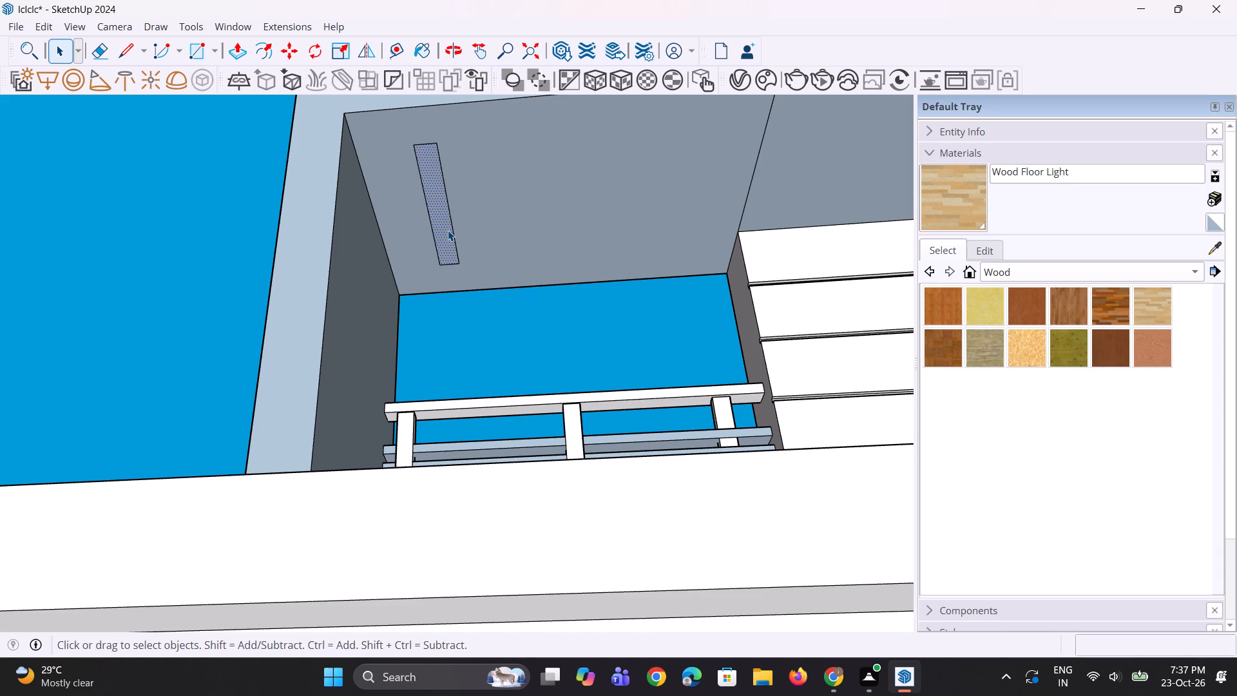
{"action": "key", "text": "m"}
{"action": "left_click", "coordinate": [457, 239]}
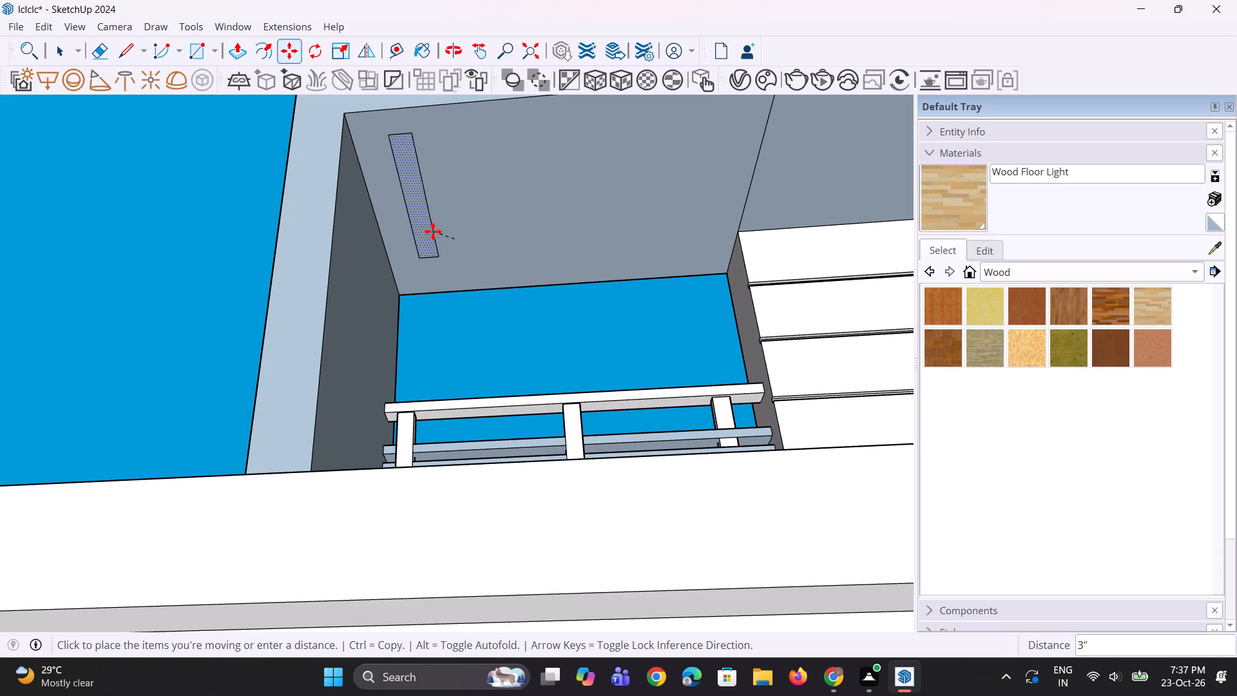
{"action": "left_click", "coordinate": [432, 243]}
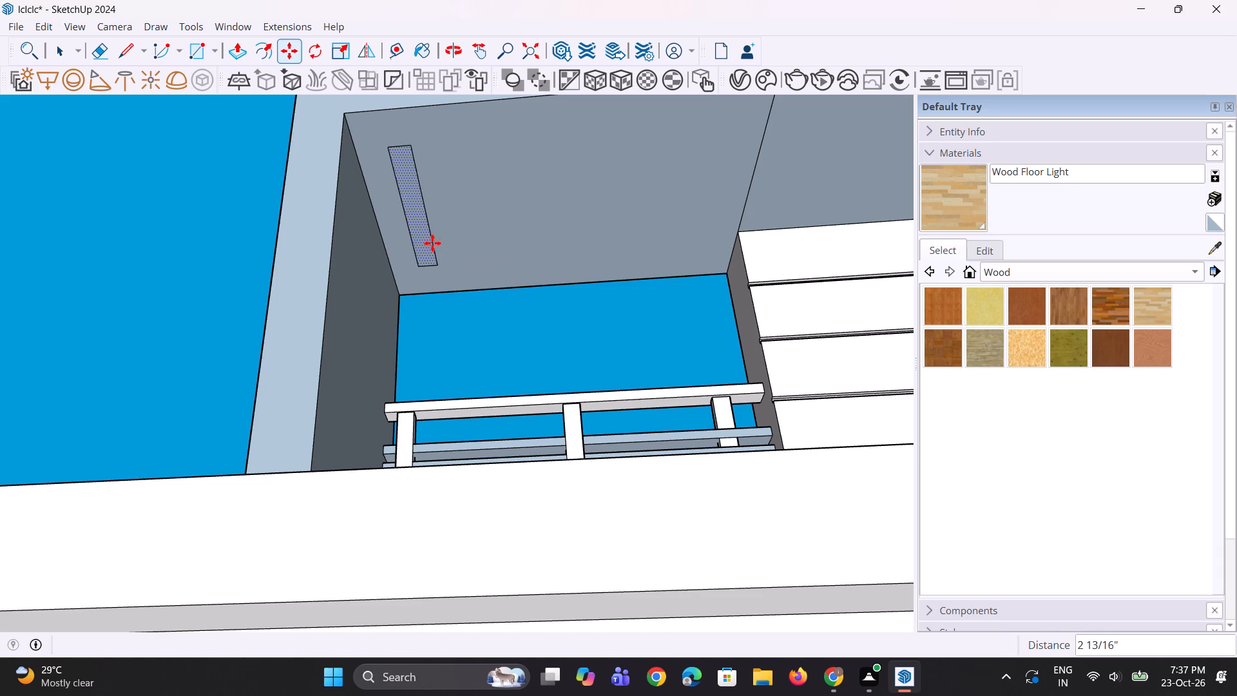
Copy the rectangle about 5 1/8" across the frame's underside toward the horizontally slatted wall, and array it as seven copies.
{"action": "key", "text": "m"}
{"action": "left_click", "coordinate": [432, 243]}
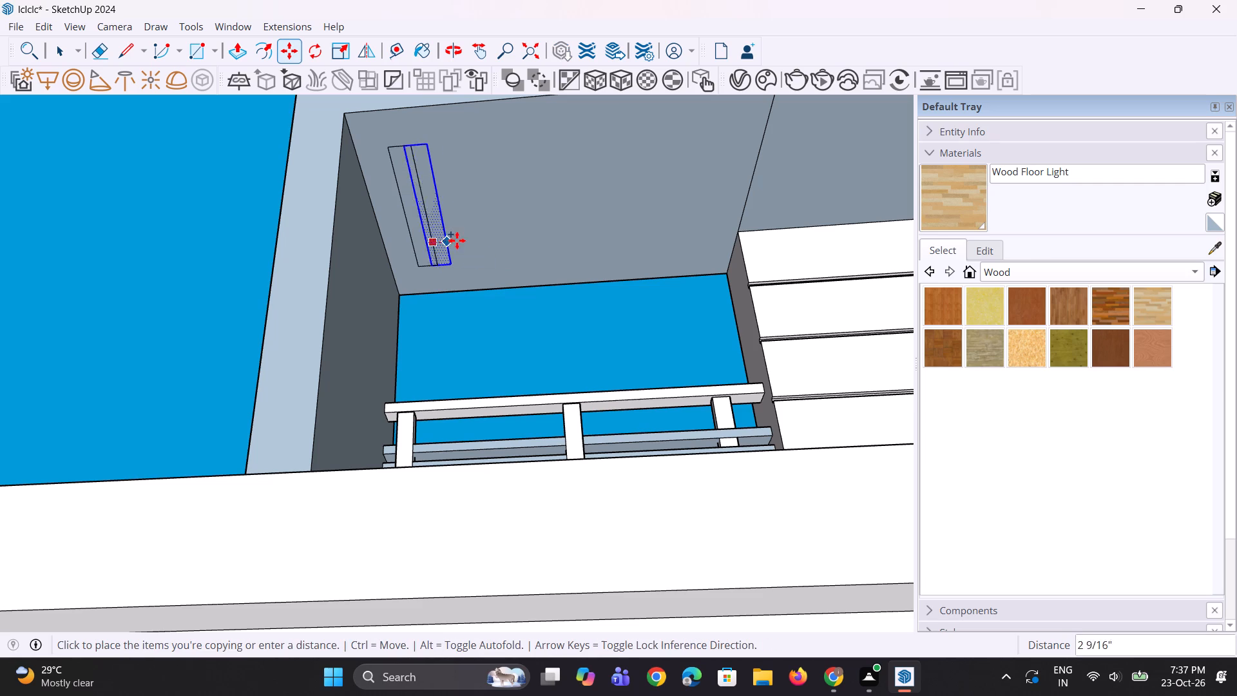
{"action": "left_click", "coordinate": [474, 237]}
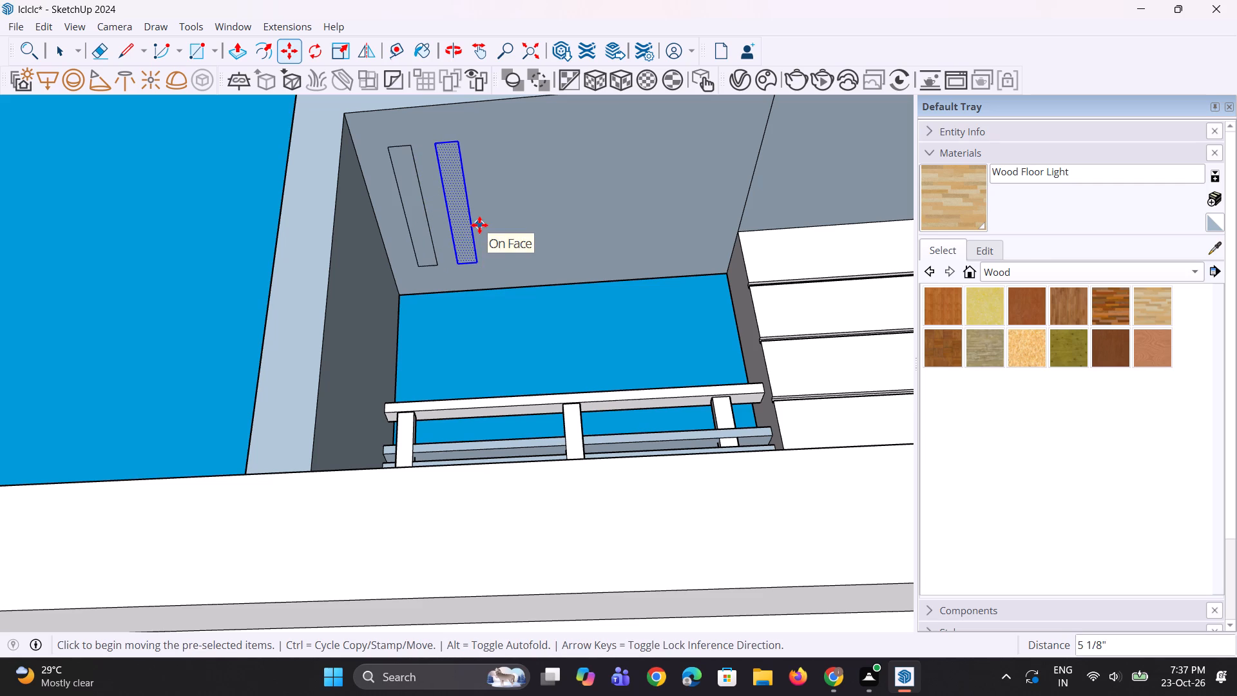
{"action": "type", "text": "*7"}
{"action": "key", "text": "Return"}
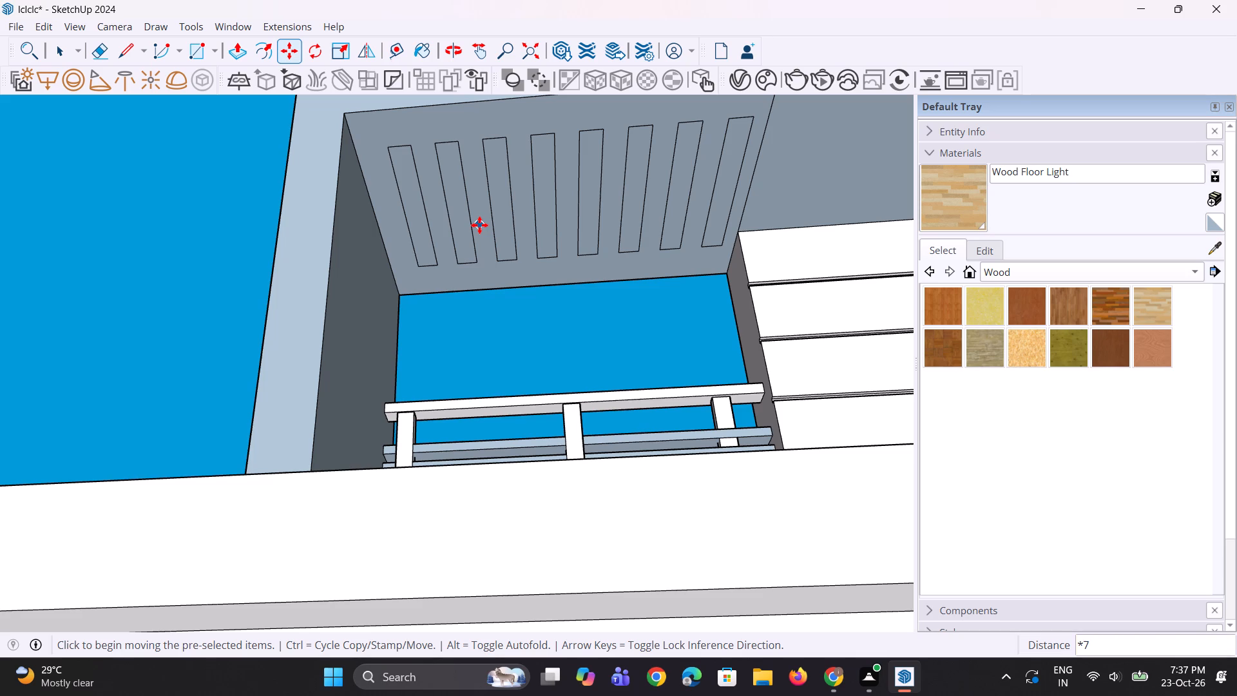
Delete the front short edge of the last rectangle in the row, nearest the horizontally slatted wall.
{"action": "key", "text": "space"}
{"action": "key", "text": "space"}
{"action": "scroll", "coordinate": [492, 343], "scroll_direction": "down", "scroll_amount": 4}
{"action": "scroll", "coordinate": [649, 240], "scroll_direction": "up", "scroll_amount": 11}
{"action": "left_click", "coordinate": [554, 267]}
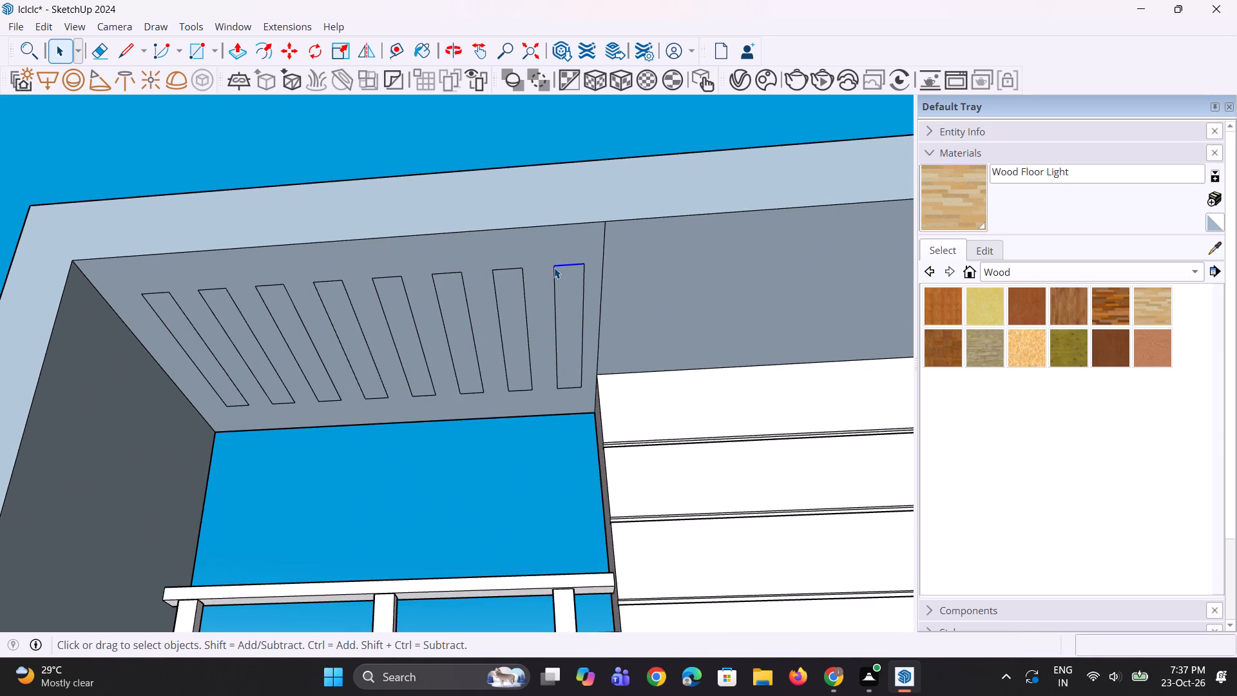
{"action": "key", "text": "Delete"}
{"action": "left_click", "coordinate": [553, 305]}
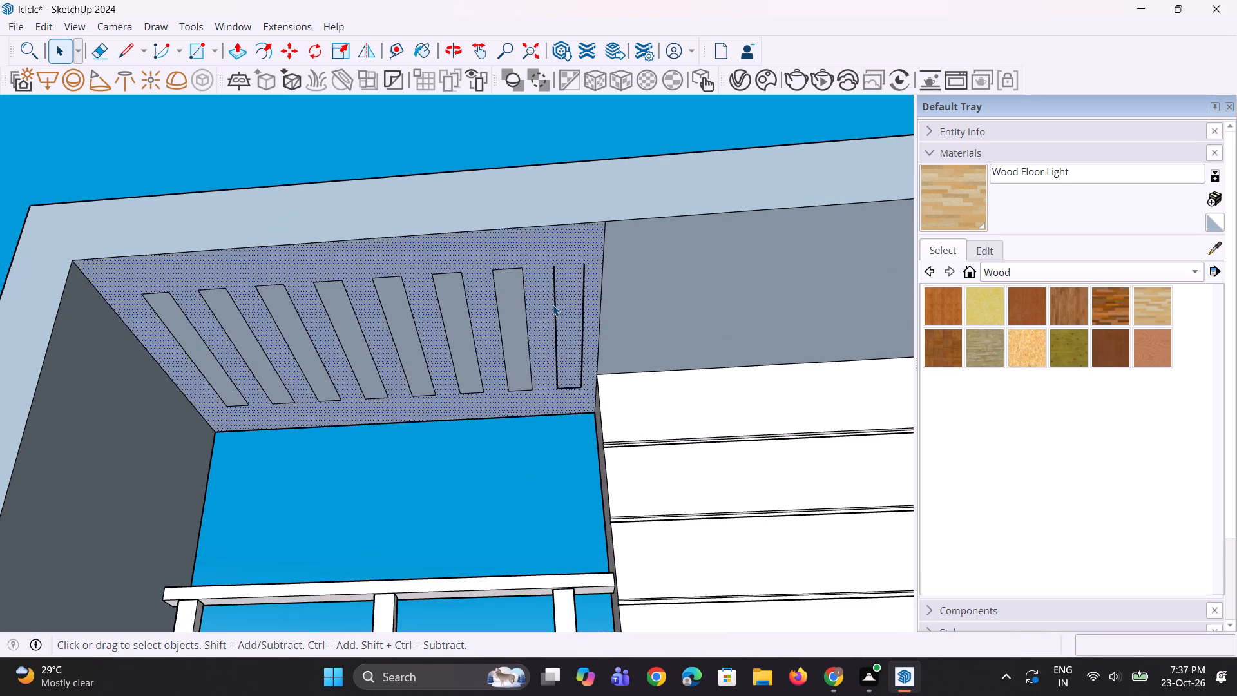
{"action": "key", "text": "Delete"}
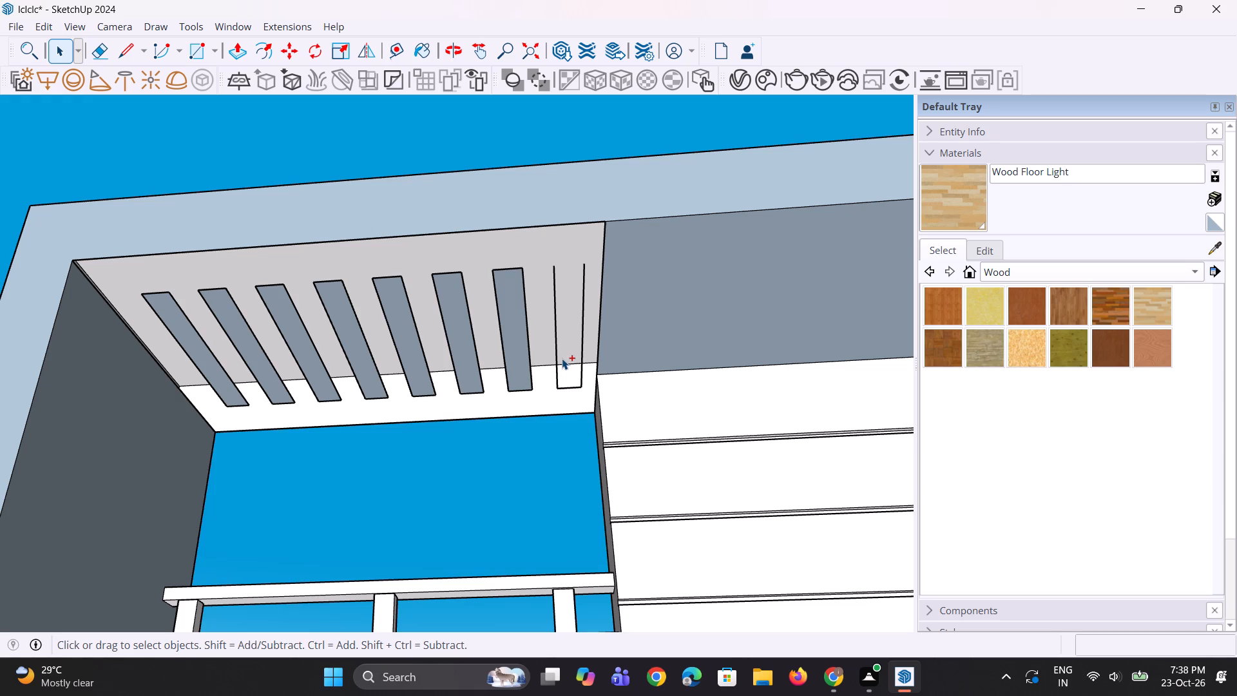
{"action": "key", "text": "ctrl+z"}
Delete the three leftover edges of the last rectangle in the row on the frame's underside.
{"action": "scroll", "coordinate": [591, 344], "scroll_direction": "up", "scroll_amount": 5}
{"action": "left_click_drag", "start_coordinate": [508, 180], "coordinate": [614, 450]}
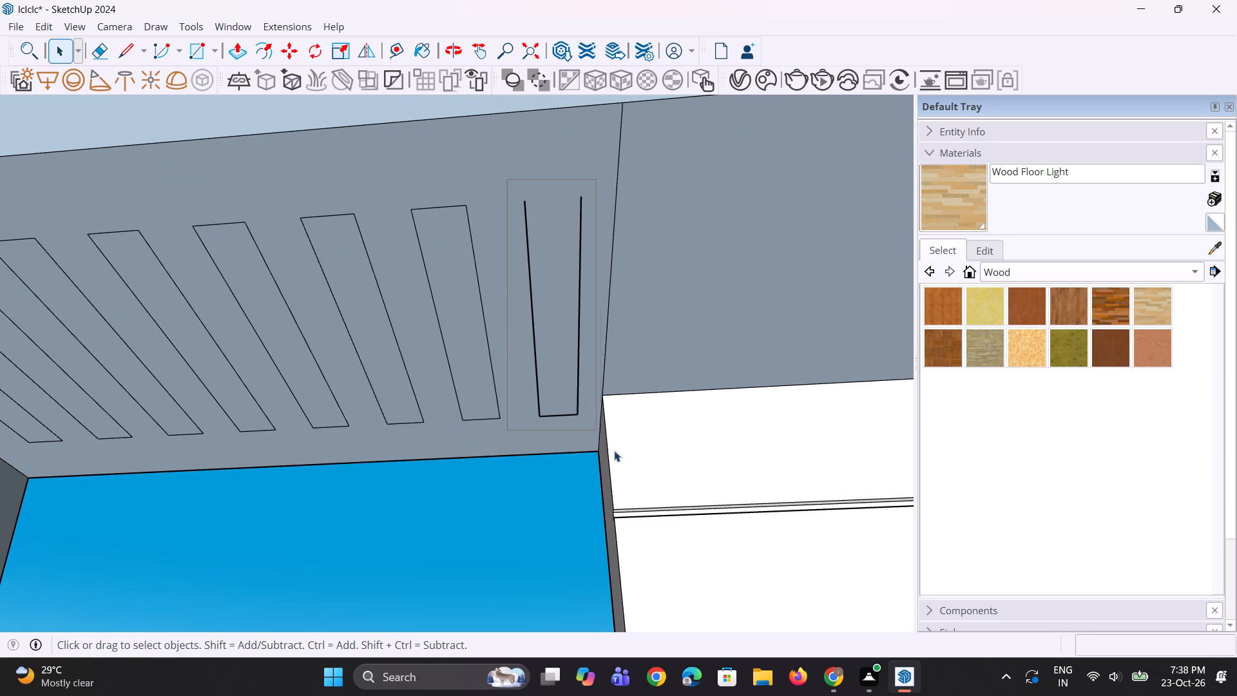
{"action": "left_click_drag", "start_coordinate": [614, 450], "coordinate": [597, 449]}
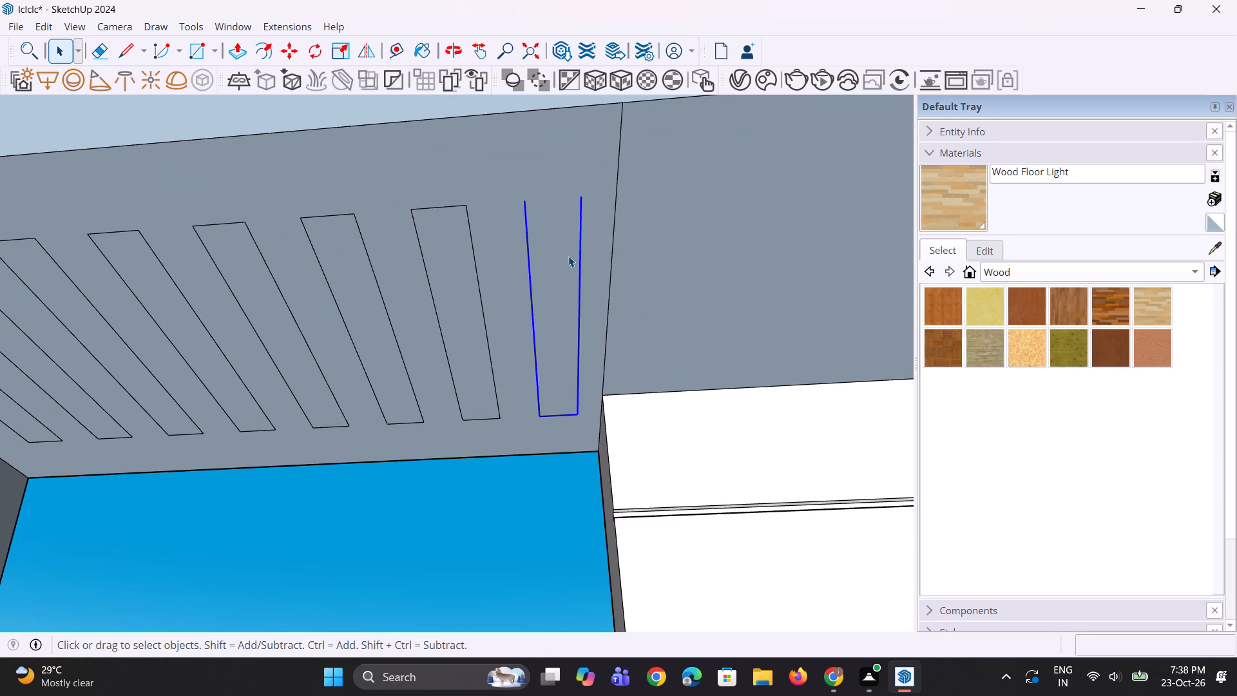
{"action": "key", "text": "Delete"}
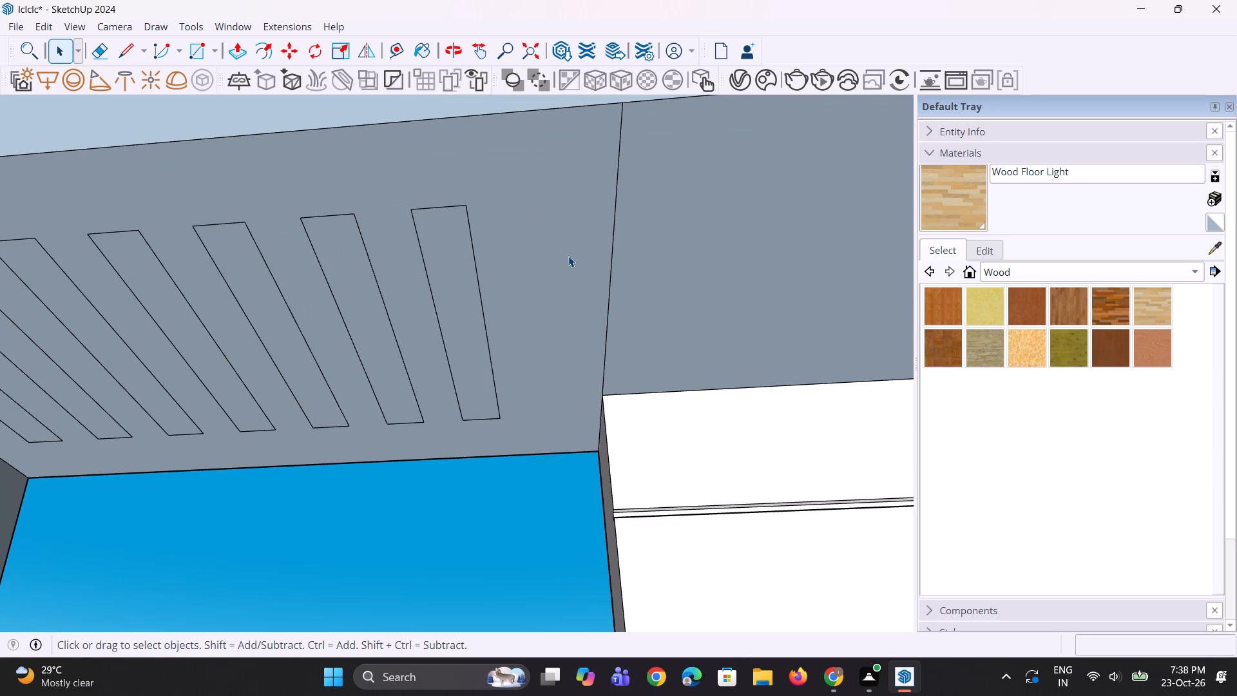
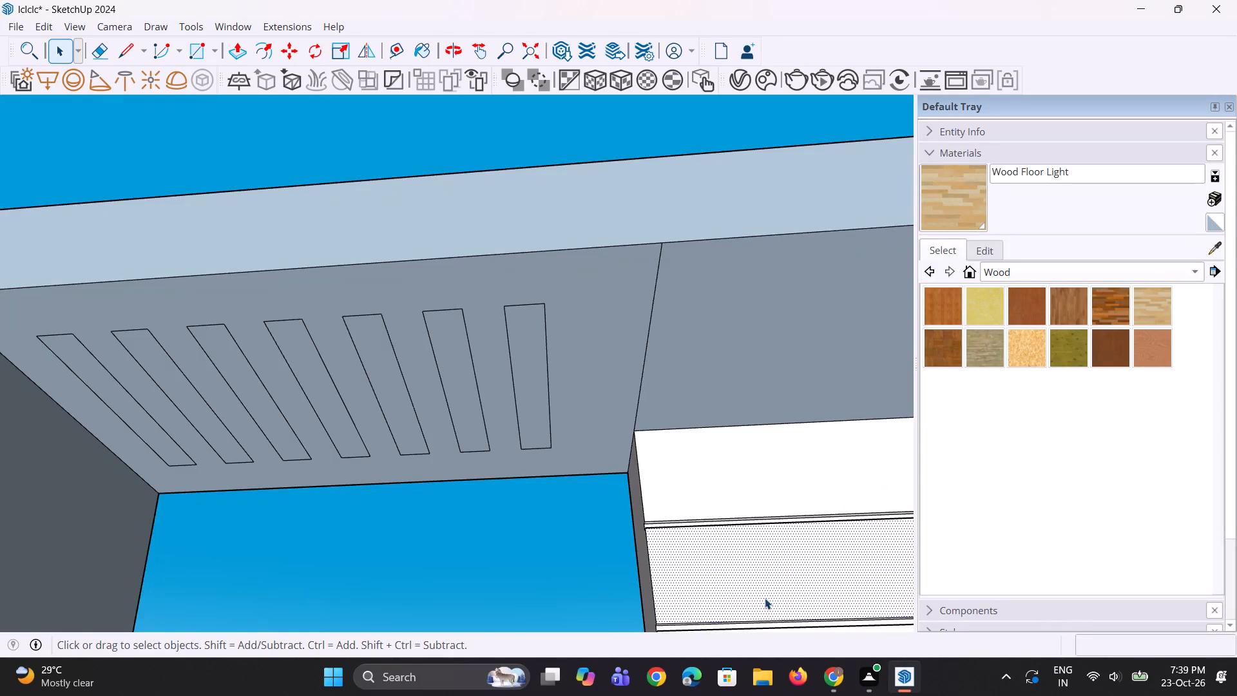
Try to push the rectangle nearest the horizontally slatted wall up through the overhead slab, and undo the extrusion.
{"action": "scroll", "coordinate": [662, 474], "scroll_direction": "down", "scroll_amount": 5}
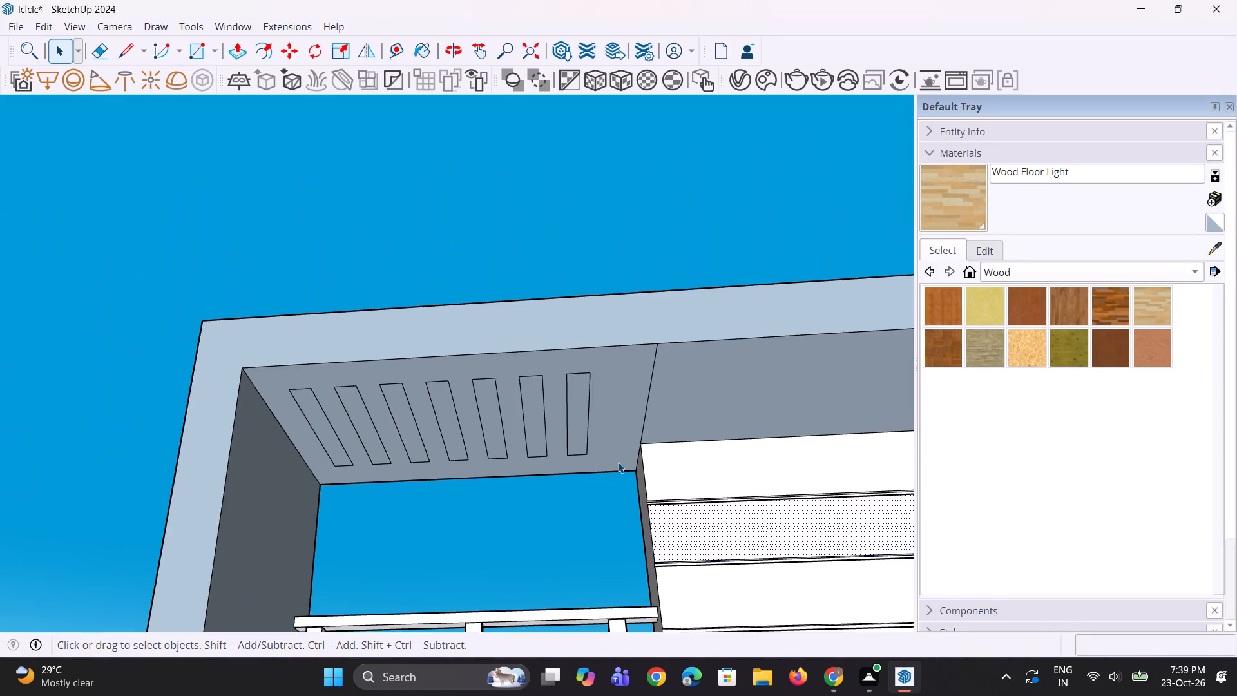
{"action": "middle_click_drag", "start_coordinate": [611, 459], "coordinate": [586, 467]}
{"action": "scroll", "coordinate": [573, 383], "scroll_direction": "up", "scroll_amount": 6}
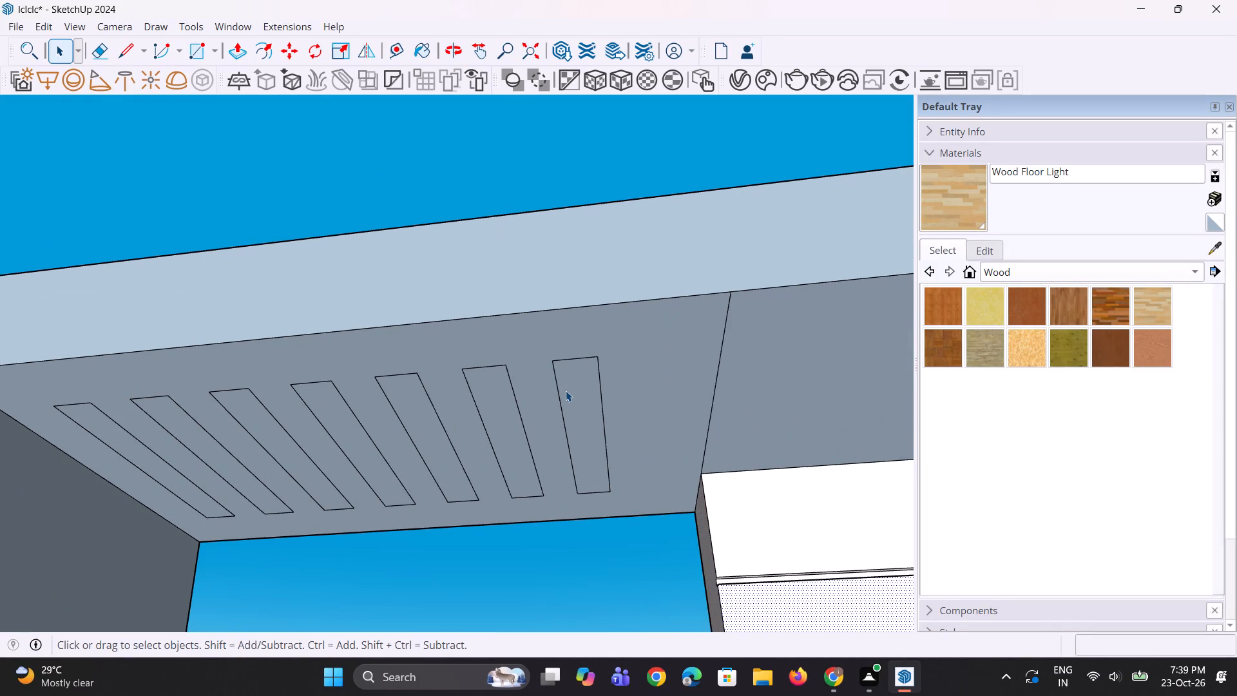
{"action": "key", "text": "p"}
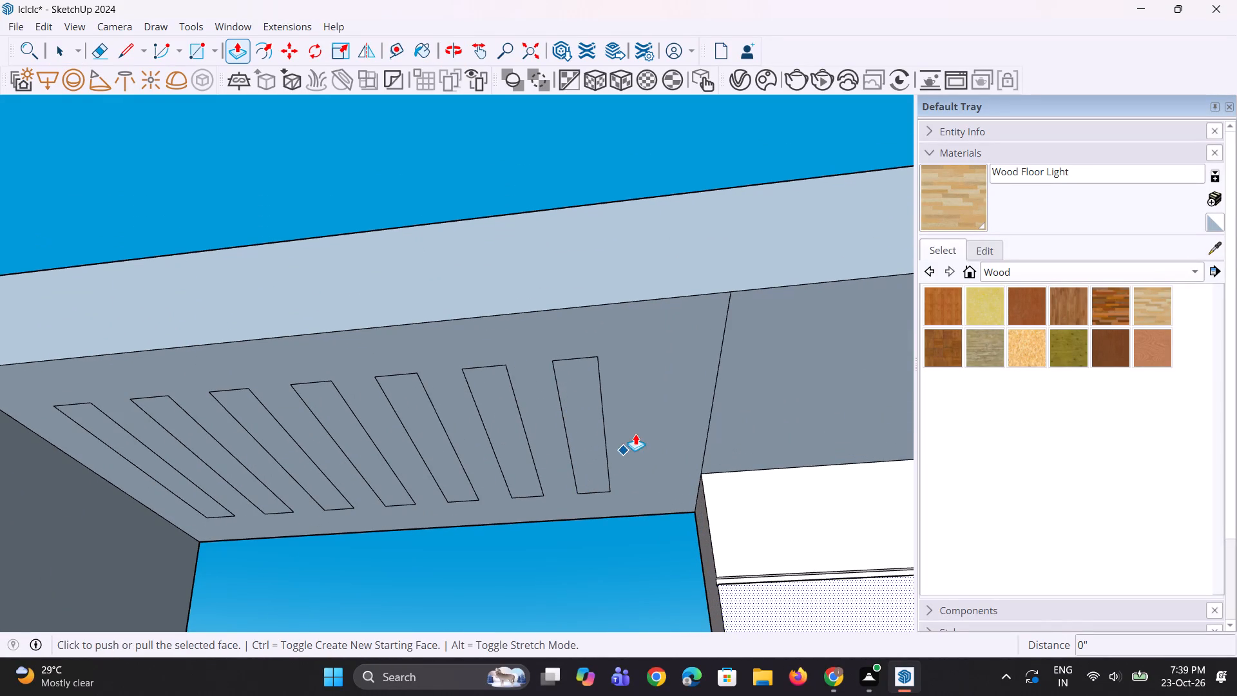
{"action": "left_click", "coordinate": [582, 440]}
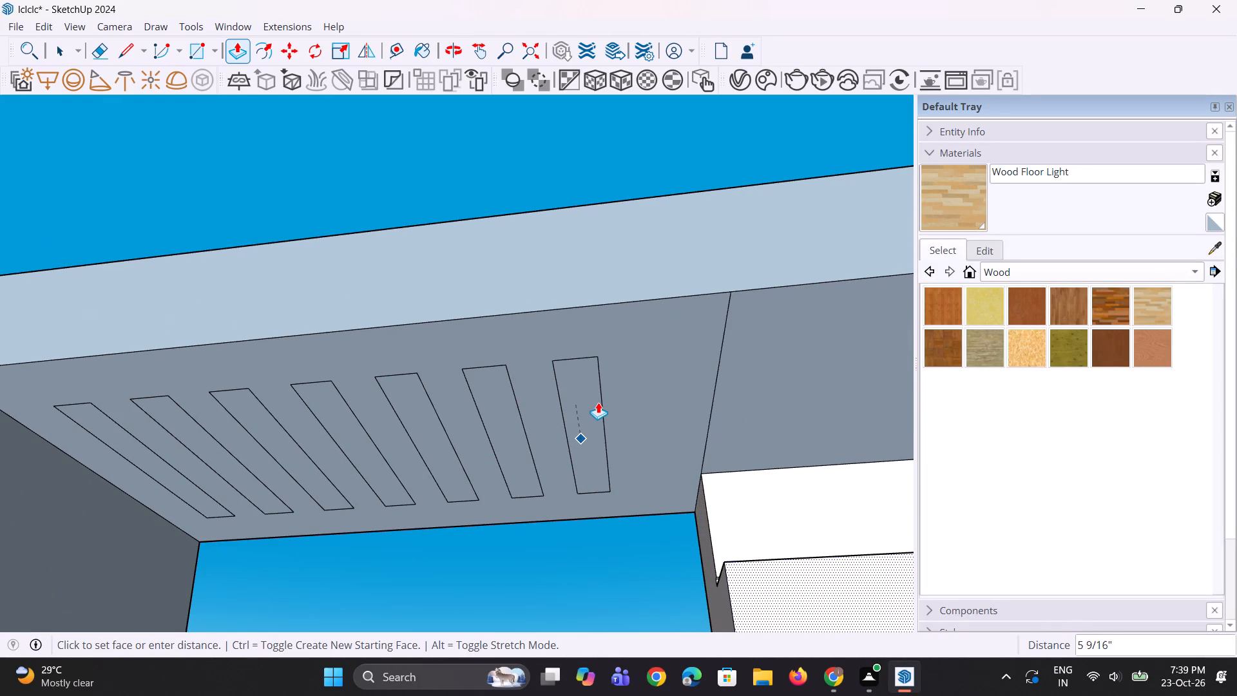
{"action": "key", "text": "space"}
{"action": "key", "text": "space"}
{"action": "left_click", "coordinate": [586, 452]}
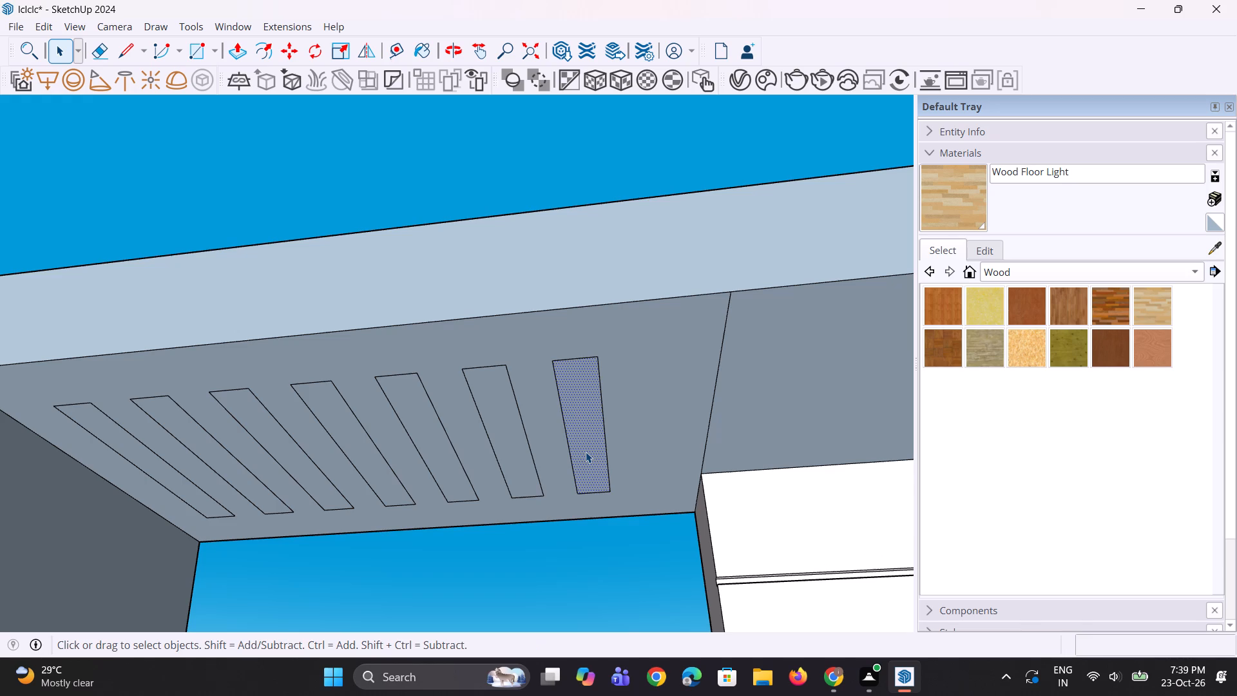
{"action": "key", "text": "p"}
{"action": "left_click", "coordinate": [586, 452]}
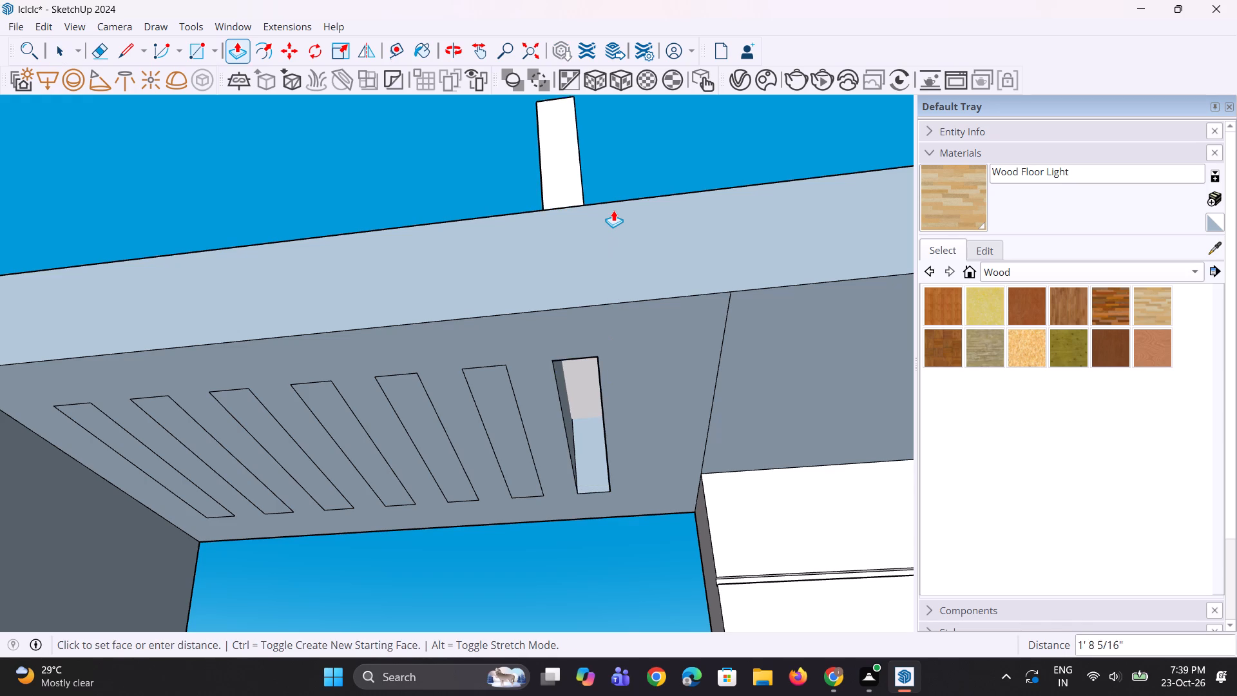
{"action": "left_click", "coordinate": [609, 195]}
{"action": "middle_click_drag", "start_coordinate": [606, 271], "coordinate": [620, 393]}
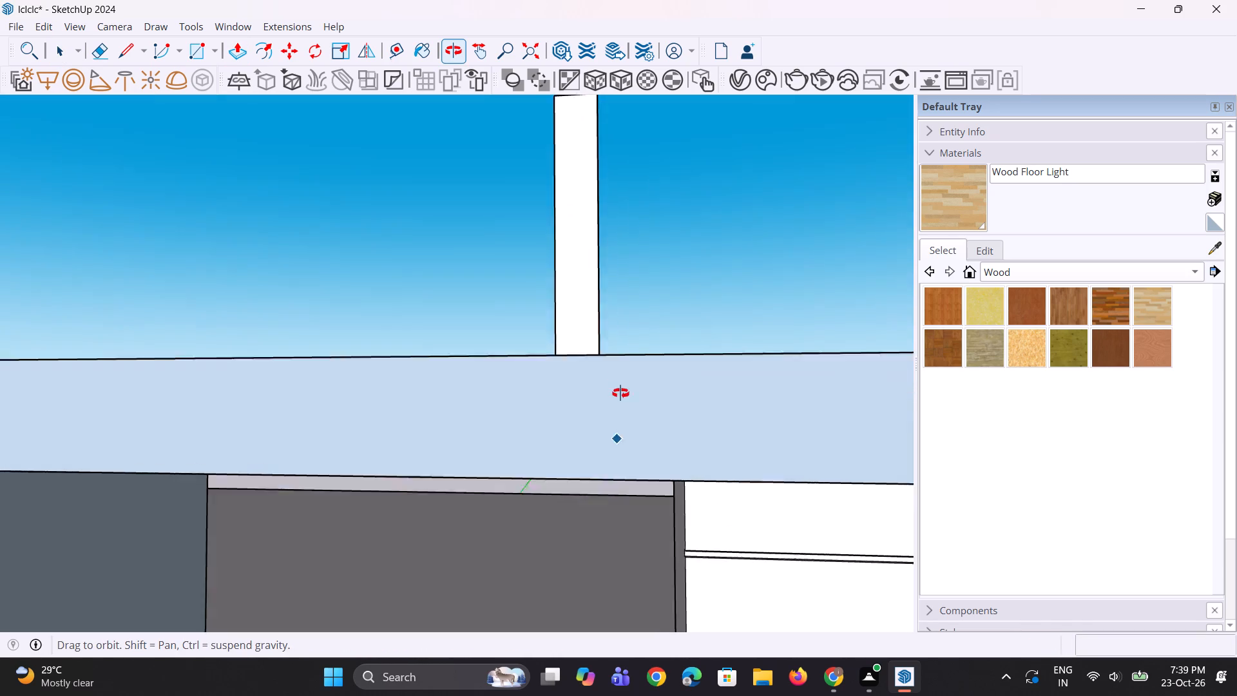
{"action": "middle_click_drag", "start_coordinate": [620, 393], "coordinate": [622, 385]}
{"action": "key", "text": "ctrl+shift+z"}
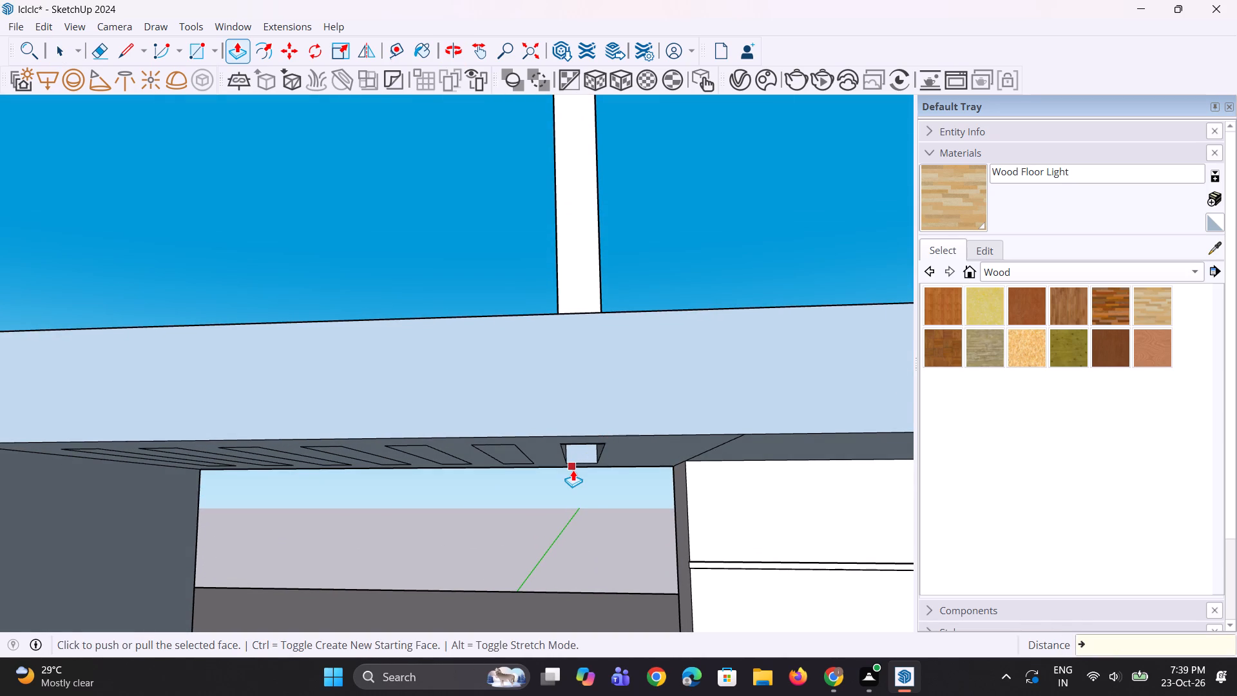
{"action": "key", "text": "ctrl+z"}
Push the rectangle nearest the horizontally slatted wall 6 3/8" up through the overhead slab to cut an opening.
{"action": "middle_click_drag", "start_coordinate": [576, 470], "coordinate": [585, 440]}
{"action": "left_click", "coordinate": [581, 451]}
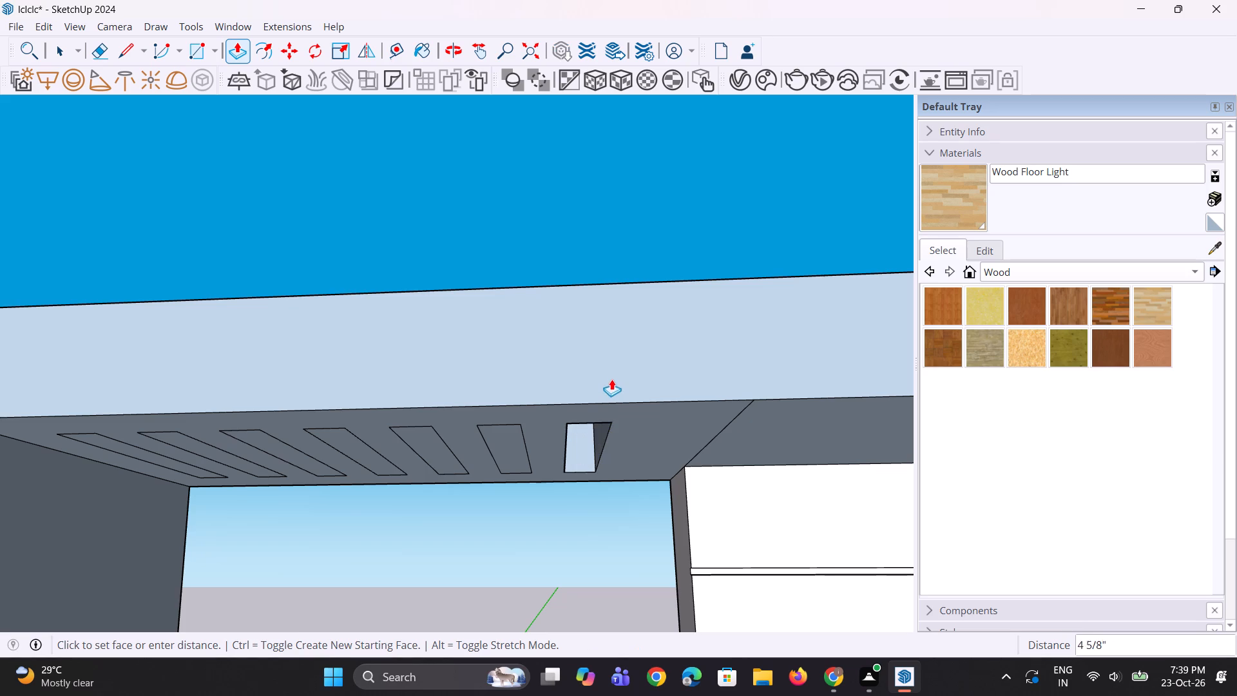
{"action": "left_click", "coordinate": [542, 291]}
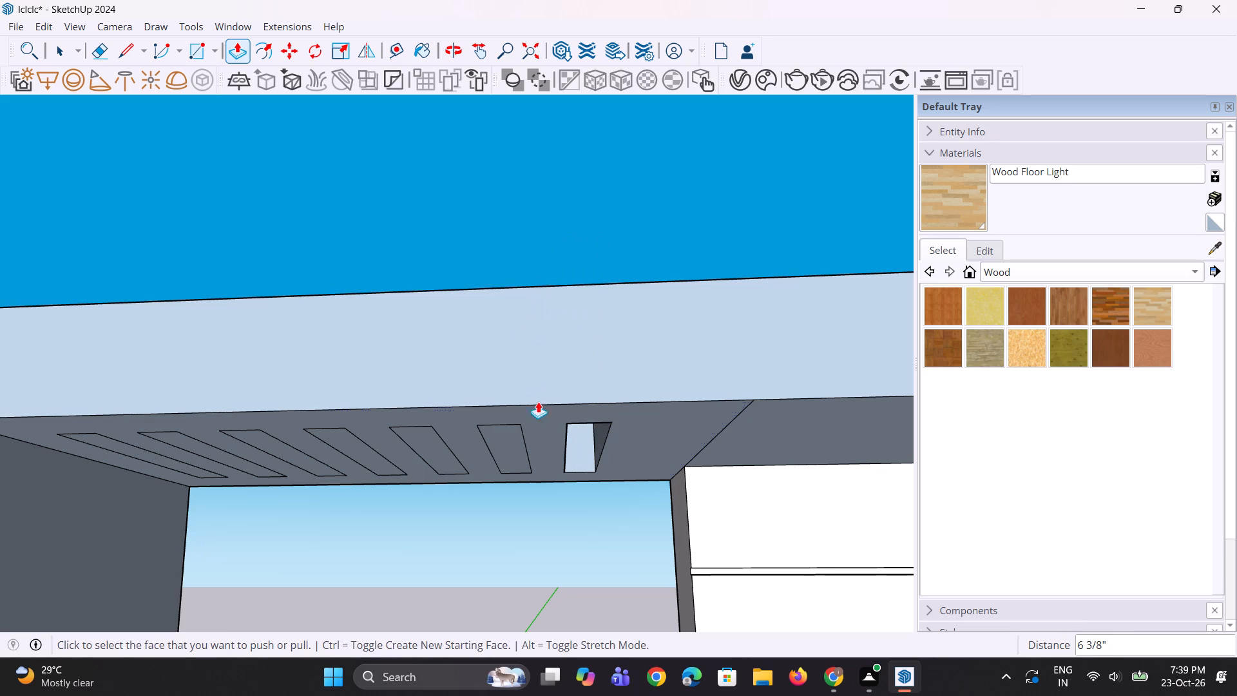
Cut the remaining six rectangles on the frame's underside through the slab with the same 6 3/8" push.
{"action": "scroll", "coordinate": [533, 467], "scroll_direction": "up", "scroll_amount": 2}
{"action": "double_click", "coordinate": [514, 448]}
{"action": "double_click", "coordinate": [428, 461]}
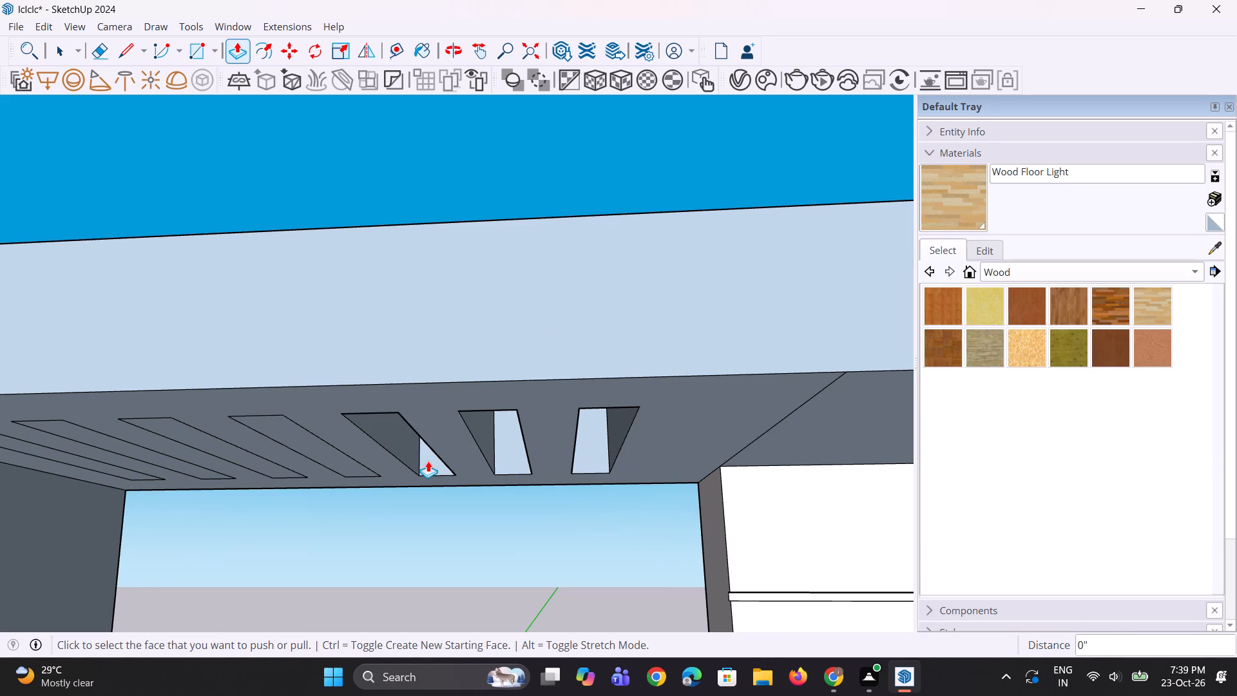
{"action": "double_click", "coordinate": [355, 463]}
{"action": "double_click", "coordinate": [256, 465]}
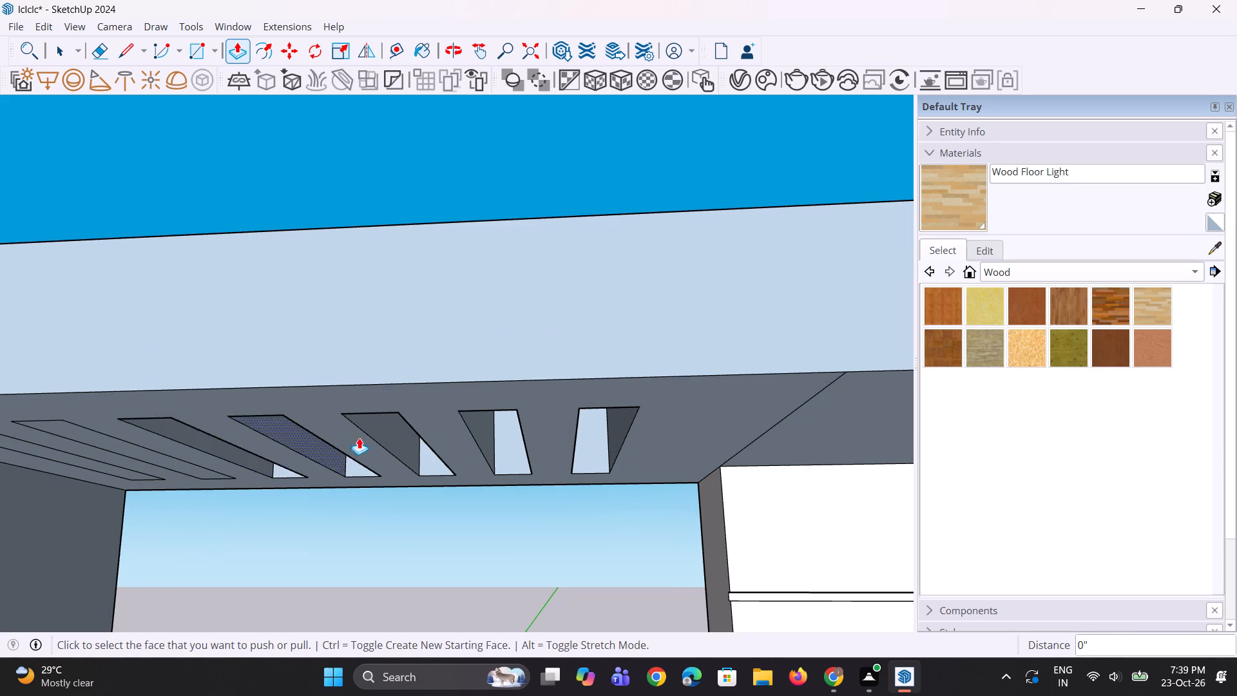
{"action": "scroll", "coordinate": [559, 405], "scroll_direction": "down", "scroll_amount": 9}
{"action": "scroll", "coordinate": [411, 438], "scroll_direction": "up", "scroll_amount": 9}
{"action": "double_click", "coordinate": [366, 428]}
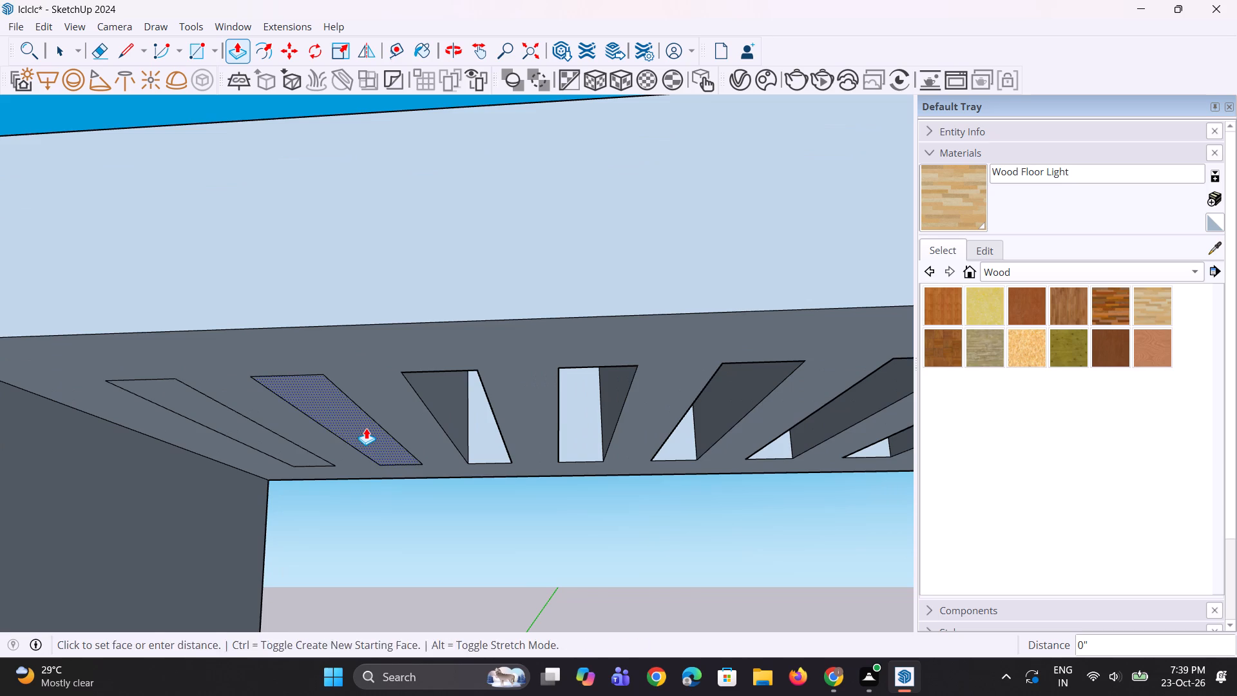
{"action": "double_click", "coordinate": [289, 449]}
Examine the row of slab openings in the rooftop frame from below, from above and from the front.
{"action": "middle_click_drag", "start_coordinate": [508, 449], "coordinate": [561, 446]}
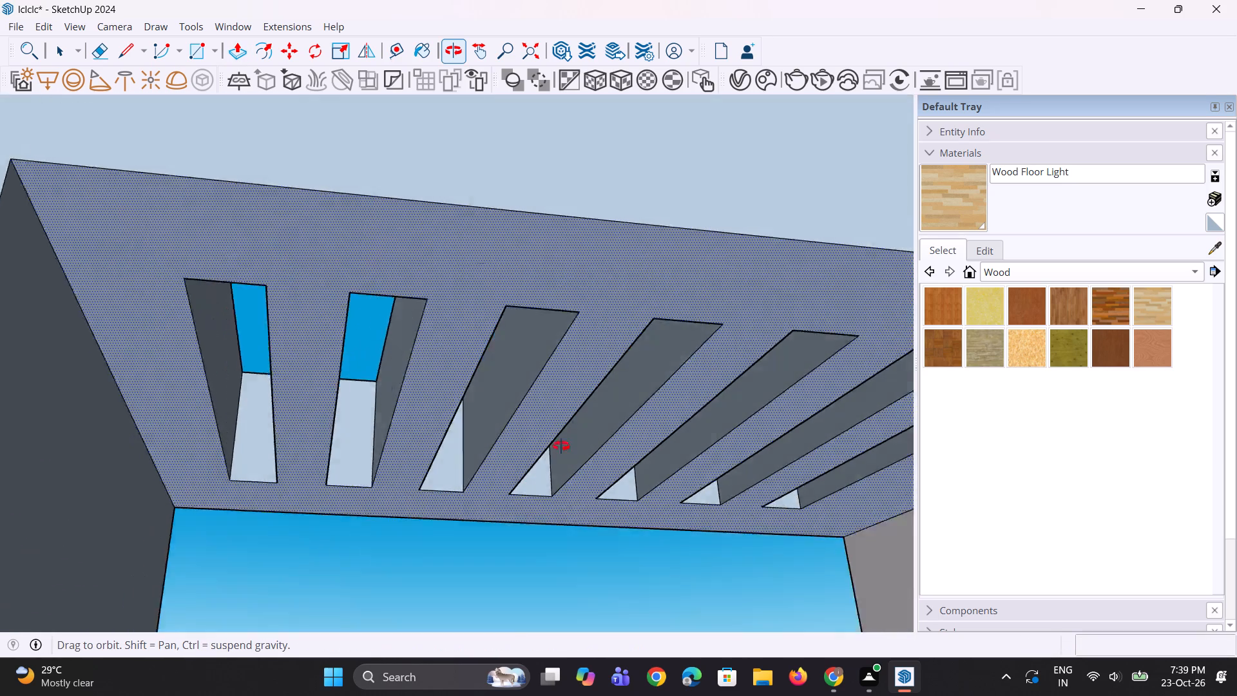
{"action": "middle_click_drag", "start_coordinate": [561, 446], "coordinate": [533, 486]}
{"action": "scroll", "coordinate": [560, 465], "scroll_direction": "down", "scroll_amount": 10}
{"action": "middle_click_drag", "start_coordinate": [622, 443], "coordinate": [628, 648]}
{"action": "scroll", "coordinate": [695, 465], "scroll_direction": "up", "scroll_amount": 2}
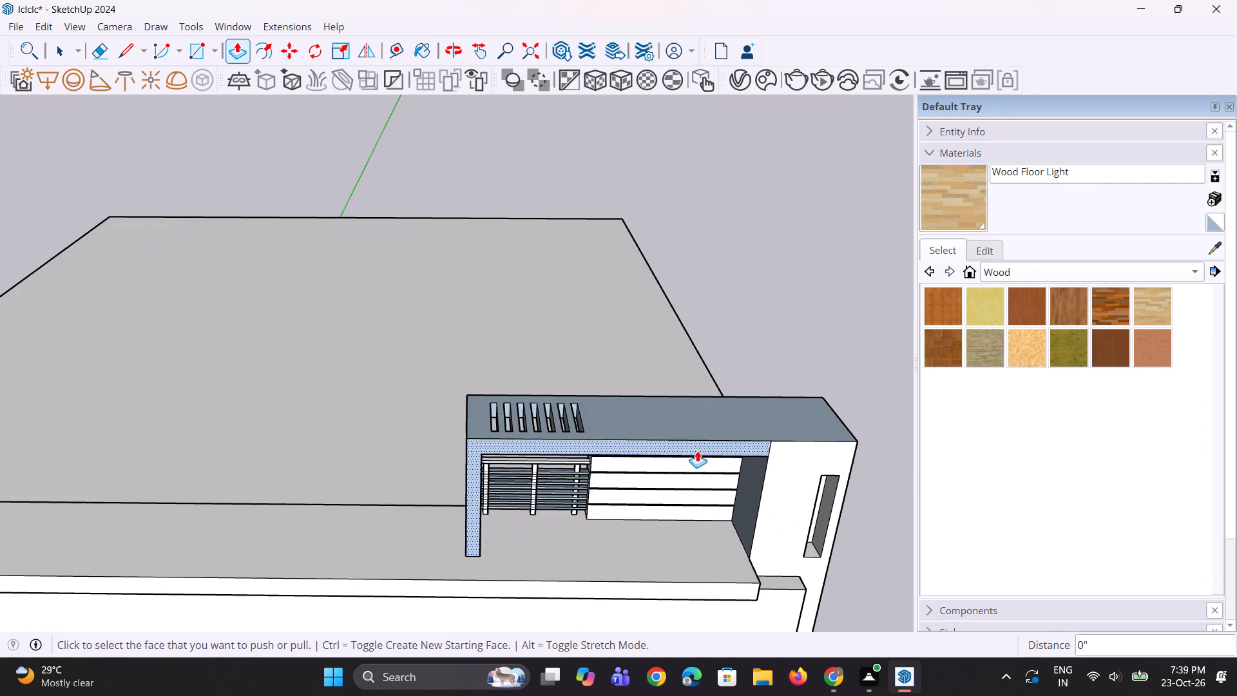
{"action": "left_click", "coordinate": [715, 428]}
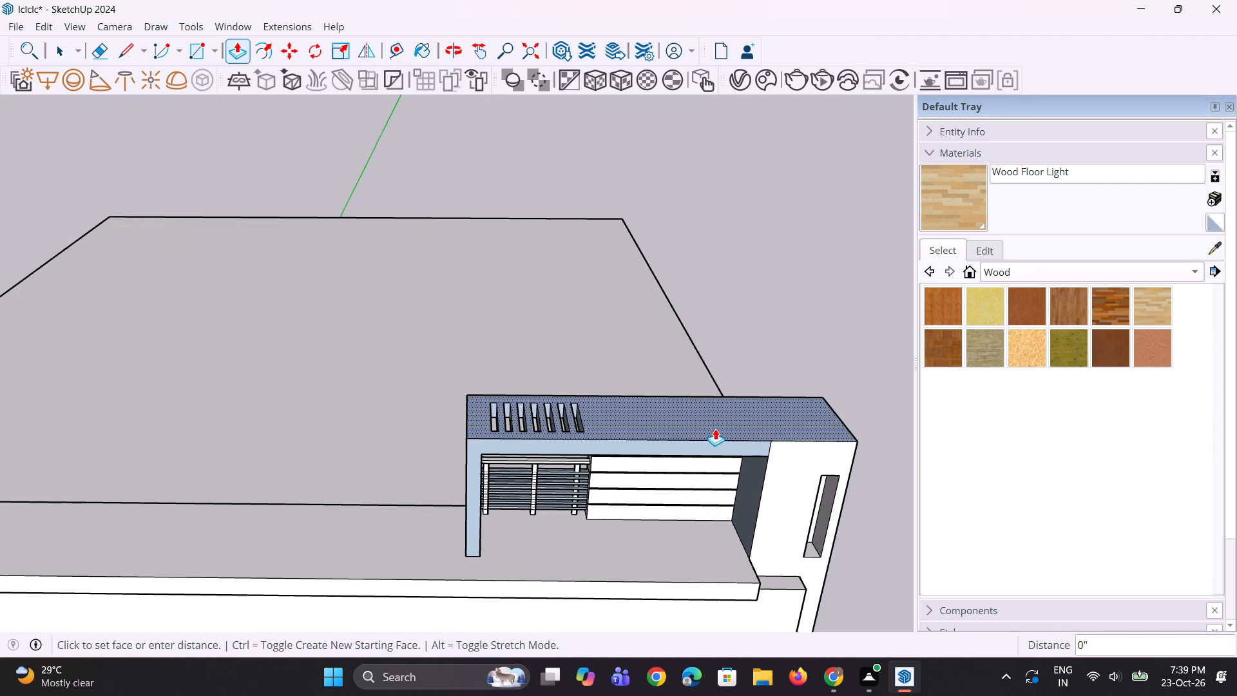
{"action": "left_click", "coordinate": [715, 435]}
{"action": "middle_click_drag", "start_coordinate": [716, 456], "coordinate": [720, 398]}
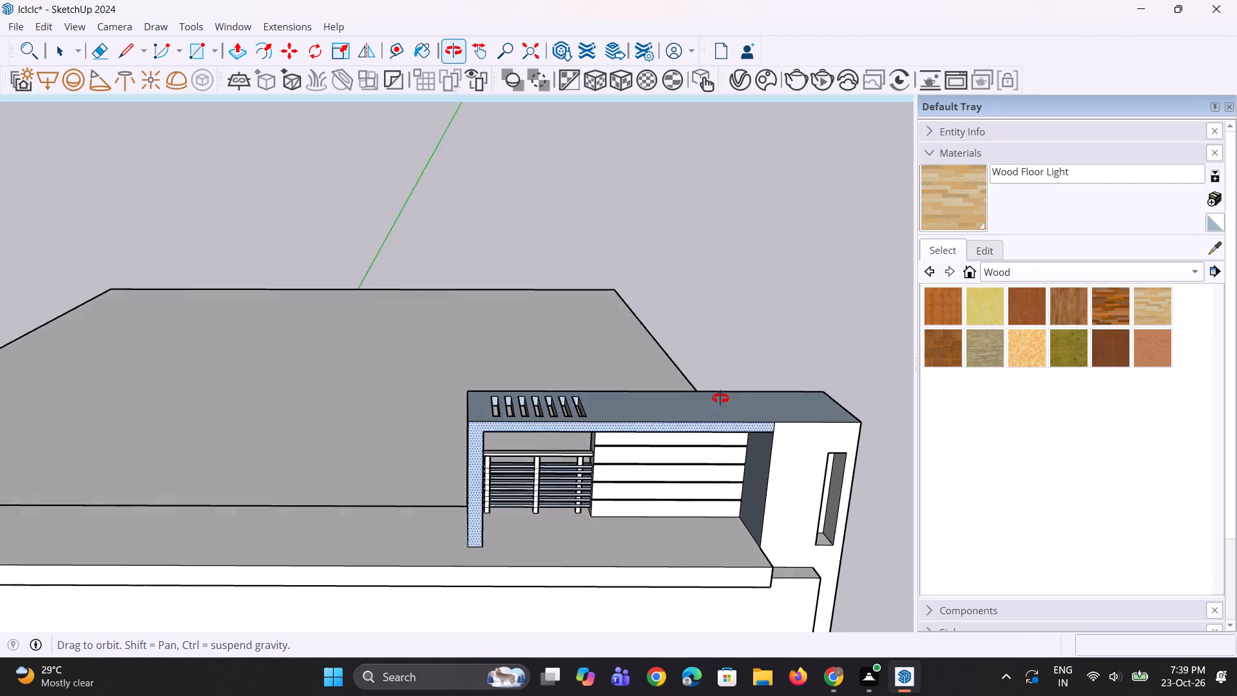
{"action": "middle_click_drag", "start_coordinate": [720, 398], "coordinate": [701, 273]}
{"action": "key", "text": "space"}
{"action": "key", "text": "space"}
{"action": "scroll", "coordinate": [691, 309], "scroll_direction": "up", "scroll_amount": 4}
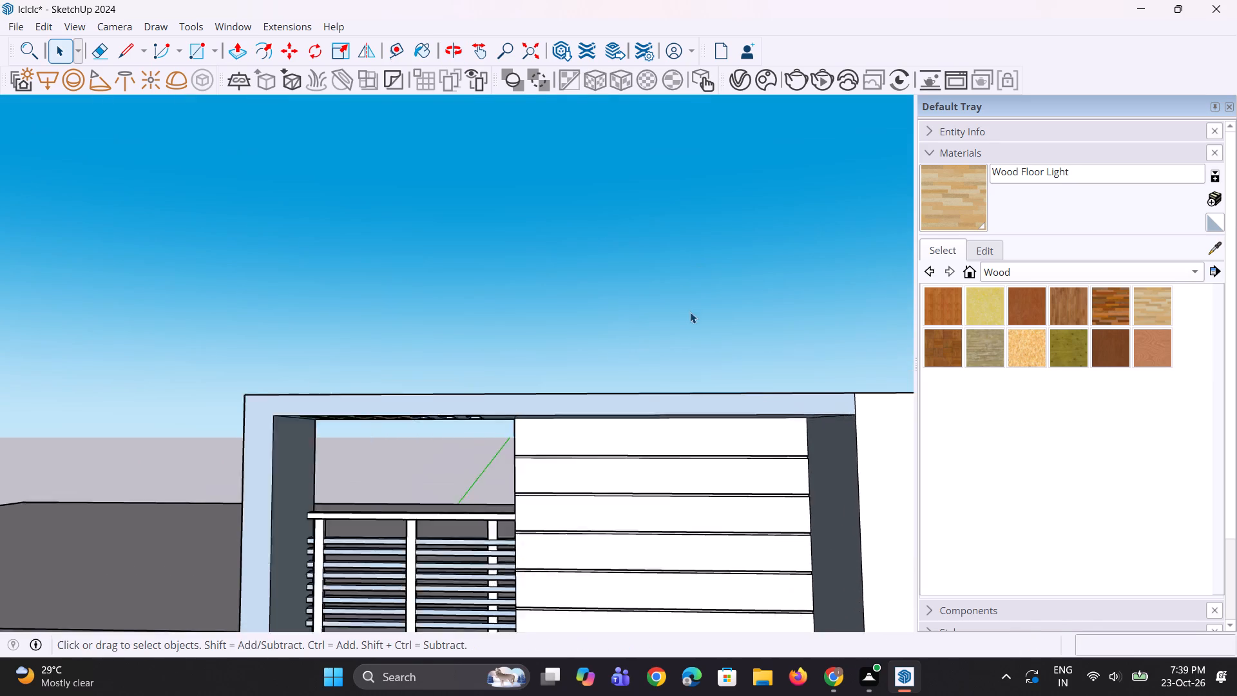
{"action": "scroll", "coordinate": [690, 312], "scroll_direction": "up", "scroll_amount": 1}
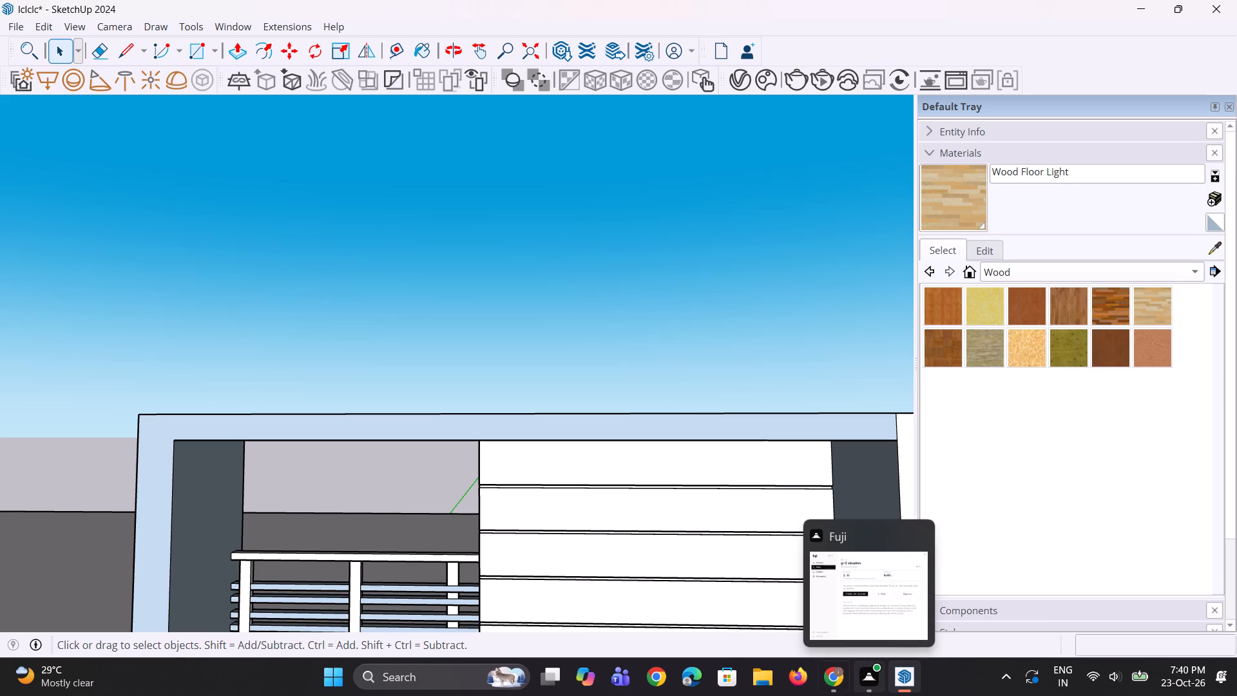
{"action": "scroll", "coordinate": [499, 329], "scroll_direction": "down", "scroll_amount": 3}
{"action": "scroll", "coordinate": [494, 323], "scroll_direction": "up", "scroll_amount": 1}
{"action": "middle_click_drag", "start_coordinate": [494, 323], "coordinate": [480, 362]}
{"action": "left_click", "coordinate": [491, 329]}
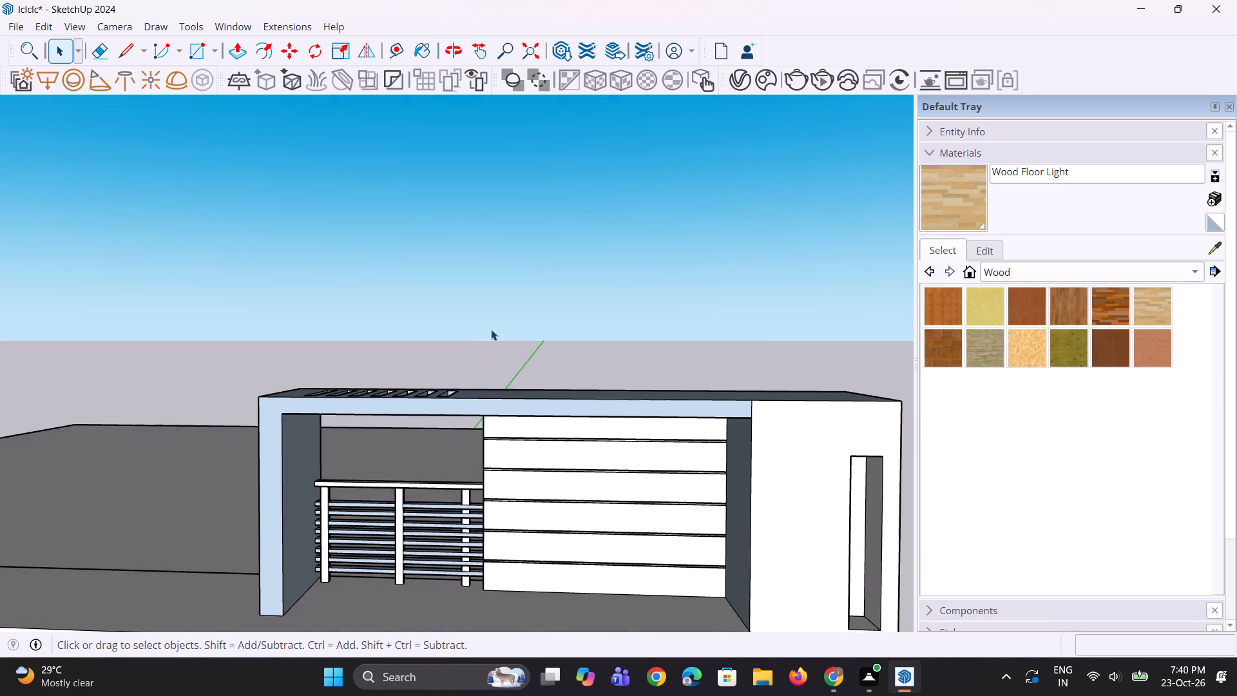
Examine the house's front facade from the rooftop frame down to the lower storeys.
{"action": "scroll", "coordinate": [494, 327], "scroll_direction": "down", "scroll_amount": 4}
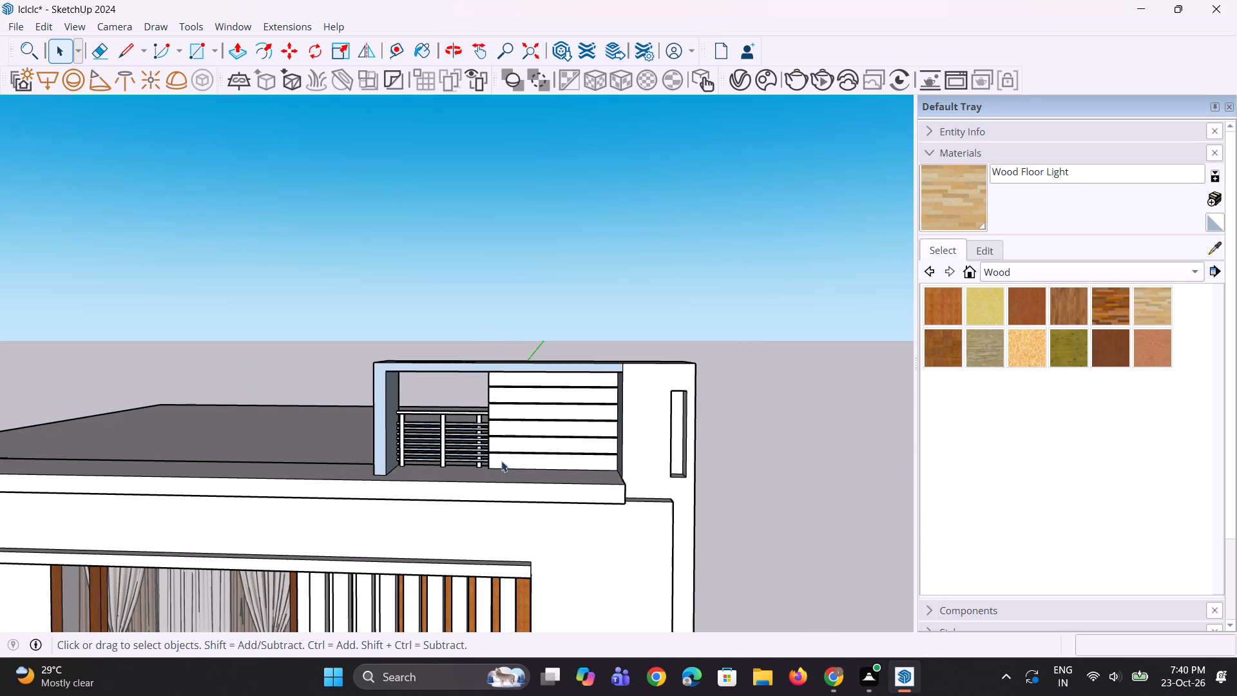
{"action": "scroll", "coordinate": [492, 482], "scroll_direction": "down", "scroll_amount": 2}
{"action": "middle_click_drag", "start_coordinate": [516, 514], "coordinate": [527, 496]}
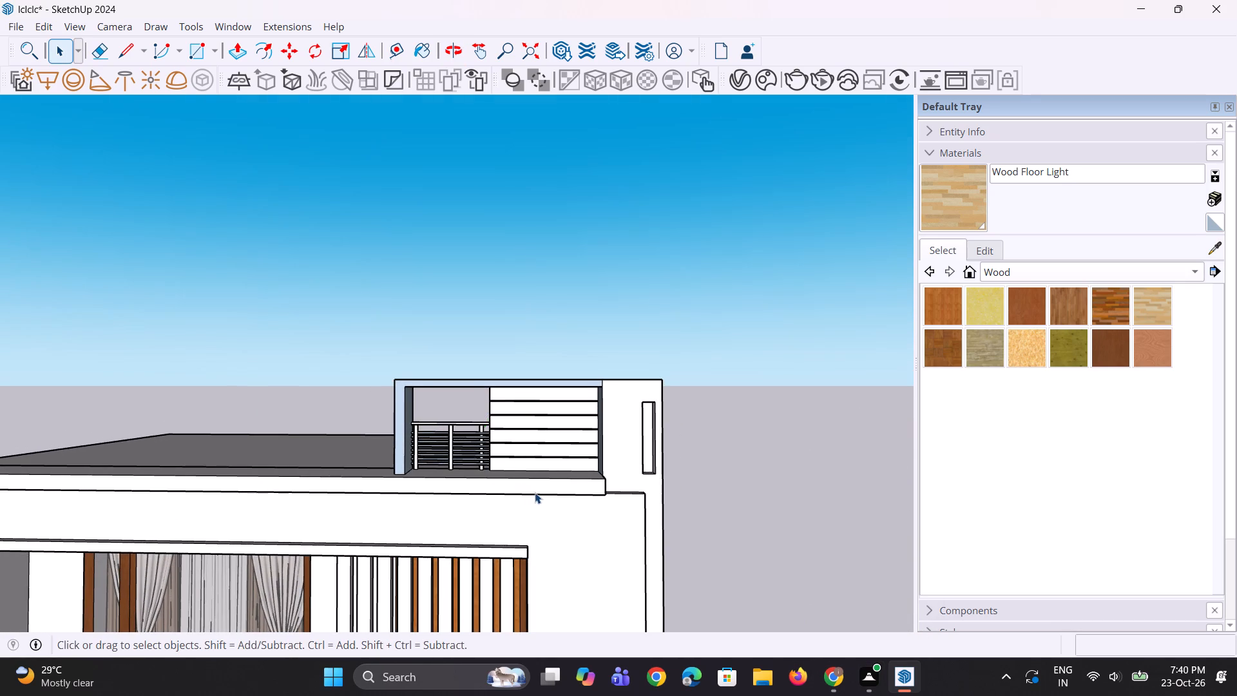
{"action": "scroll", "coordinate": [535, 492], "scroll_direction": "up", "scroll_amount": 2}
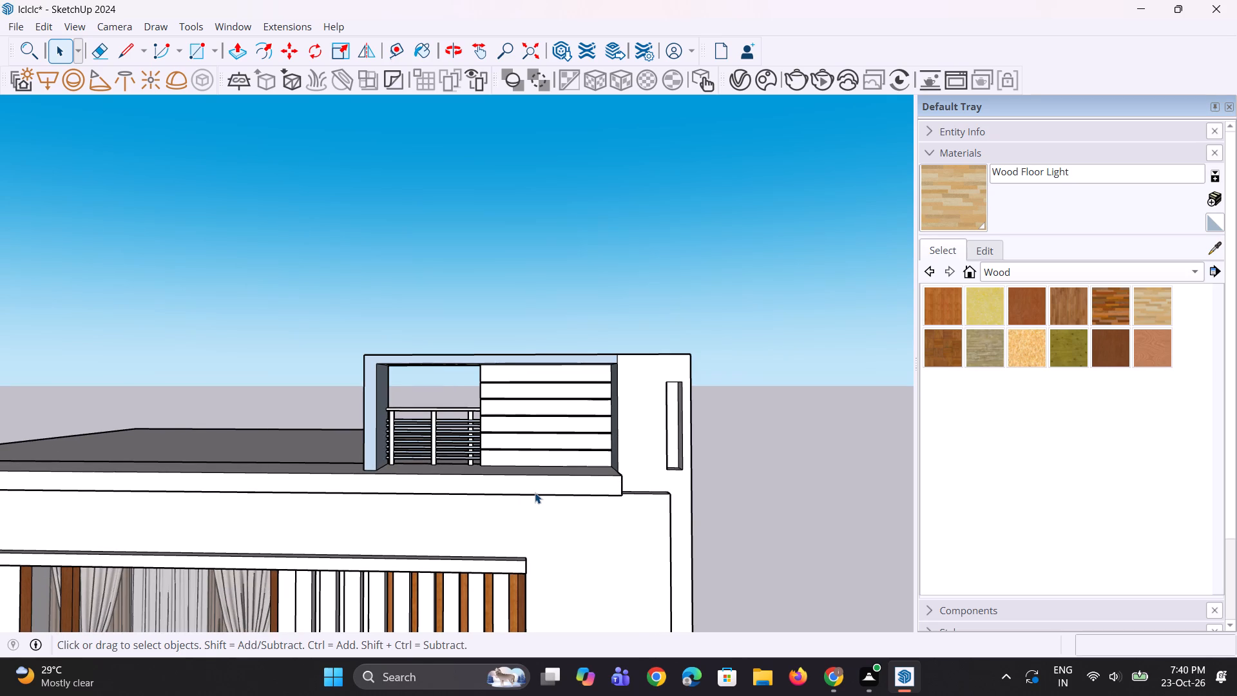
{"action": "scroll", "coordinate": [535, 492], "scroll_direction": "down", "scroll_amount": 3}
{"action": "middle_click_drag", "start_coordinate": [535, 492], "coordinate": [554, 472]}
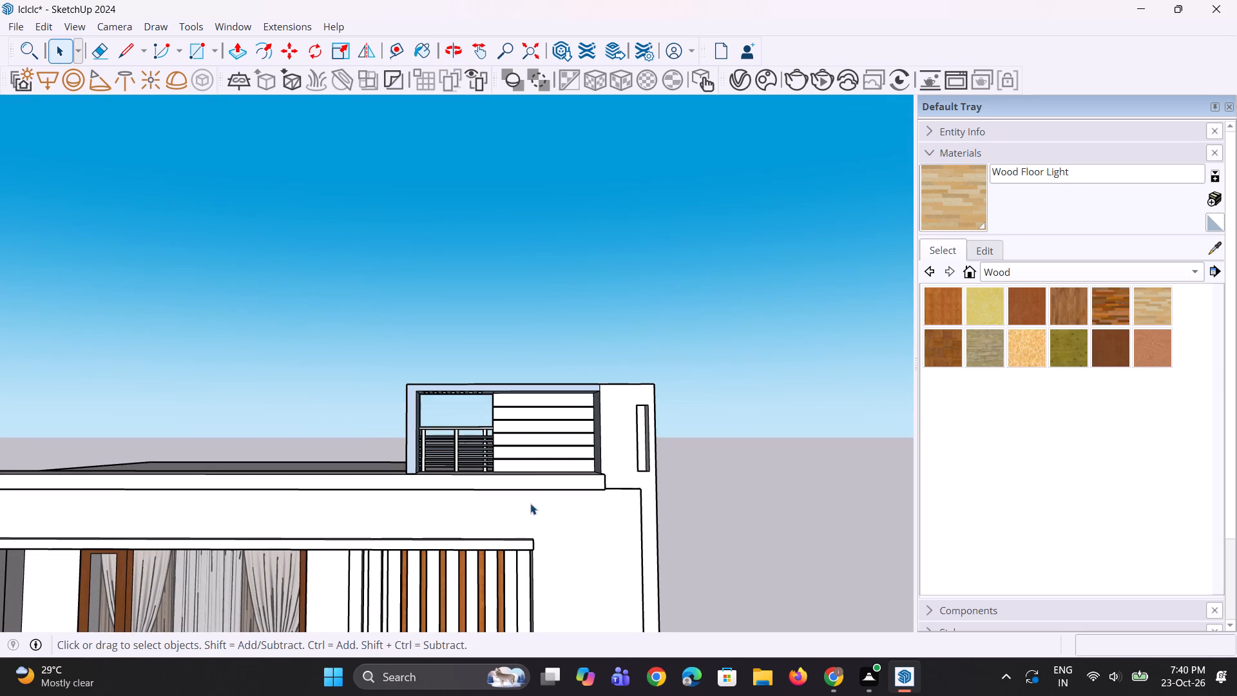
{"action": "scroll", "coordinate": [504, 525], "scroll_direction": "down", "scroll_amount": 3}
{"action": "scroll", "coordinate": [553, 609], "scroll_direction": "up", "scroll_amount": 1}
{"action": "scroll", "coordinate": [512, 368], "scroll_direction": "down", "scroll_amount": 4}
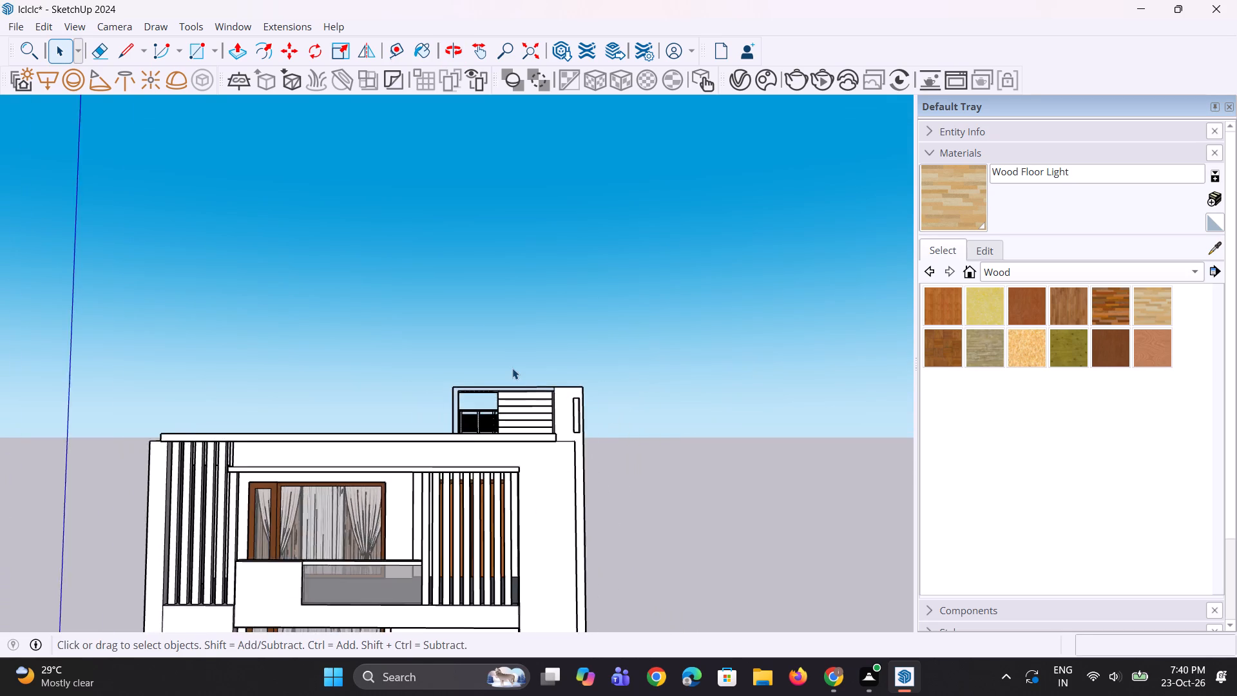
{"action": "scroll", "coordinate": [512, 368], "scroll_direction": "down", "scroll_amount": 3}
{"action": "scroll", "coordinate": [488, 563], "scroll_direction": "up", "scroll_amount": 8}
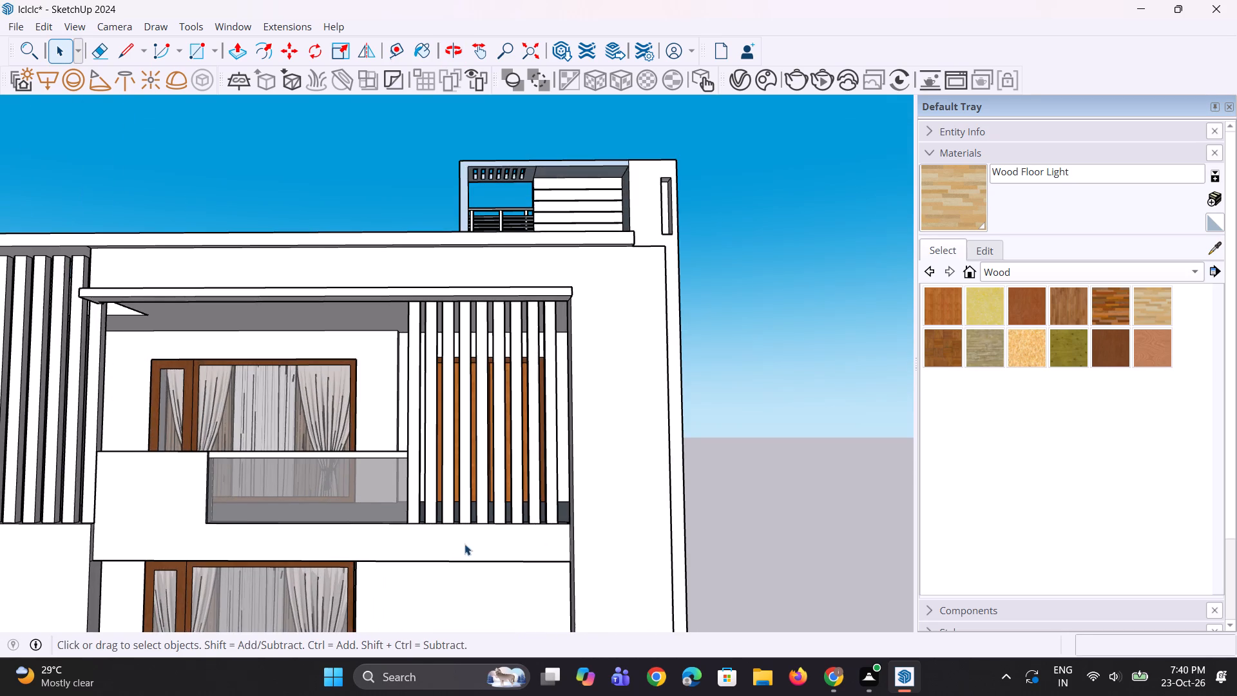
{"action": "scroll", "coordinate": [466, 544], "scroll_direction": "up", "scroll_amount": 1}
{"action": "scroll", "coordinate": [486, 507], "scroll_direction": "down", "scroll_amount": 10}
{"action": "middle_click_drag", "start_coordinate": [446, 621], "coordinate": [448, 627]}
{"action": "scroll", "coordinate": [454, 483], "scroll_direction": "down", "scroll_amount": 1}
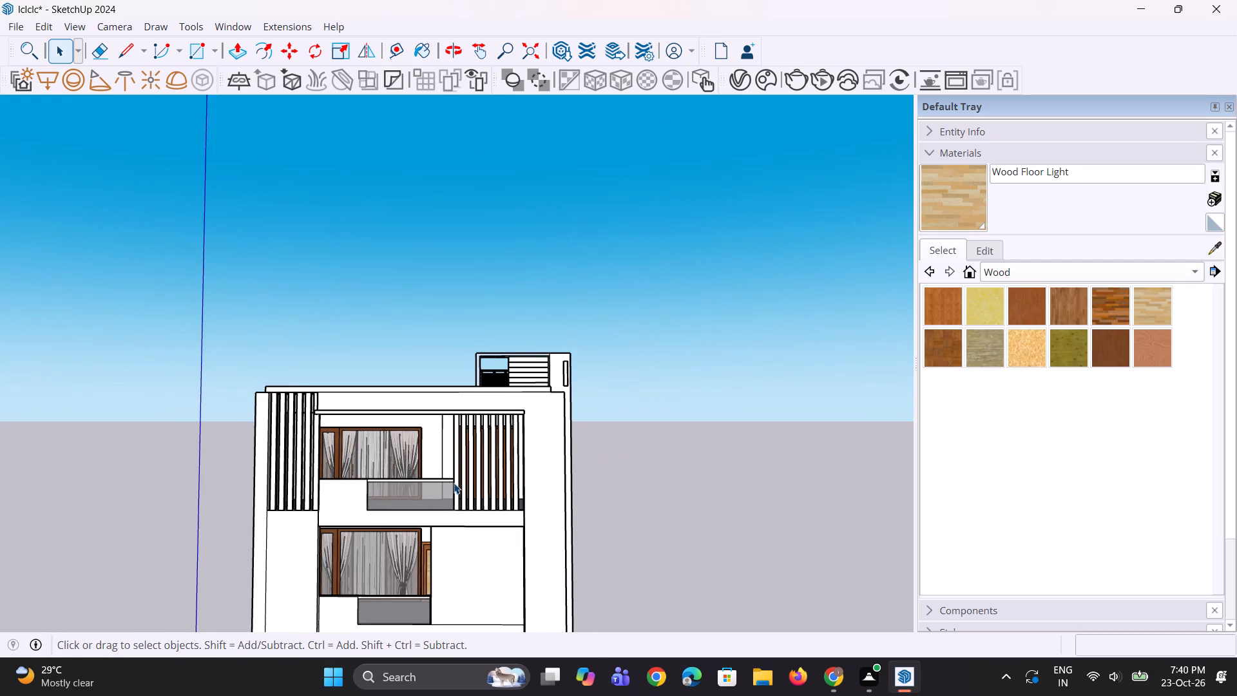
{"action": "scroll", "coordinate": [454, 483], "scroll_direction": "down", "scroll_amount": 5}
{"action": "scroll", "coordinate": [429, 592], "scroll_direction": "up", "scroll_amount": 7}
{"action": "scroll", "coordinate": [458, 526], "scroll_direction": "up", "scroll_amount": 2}
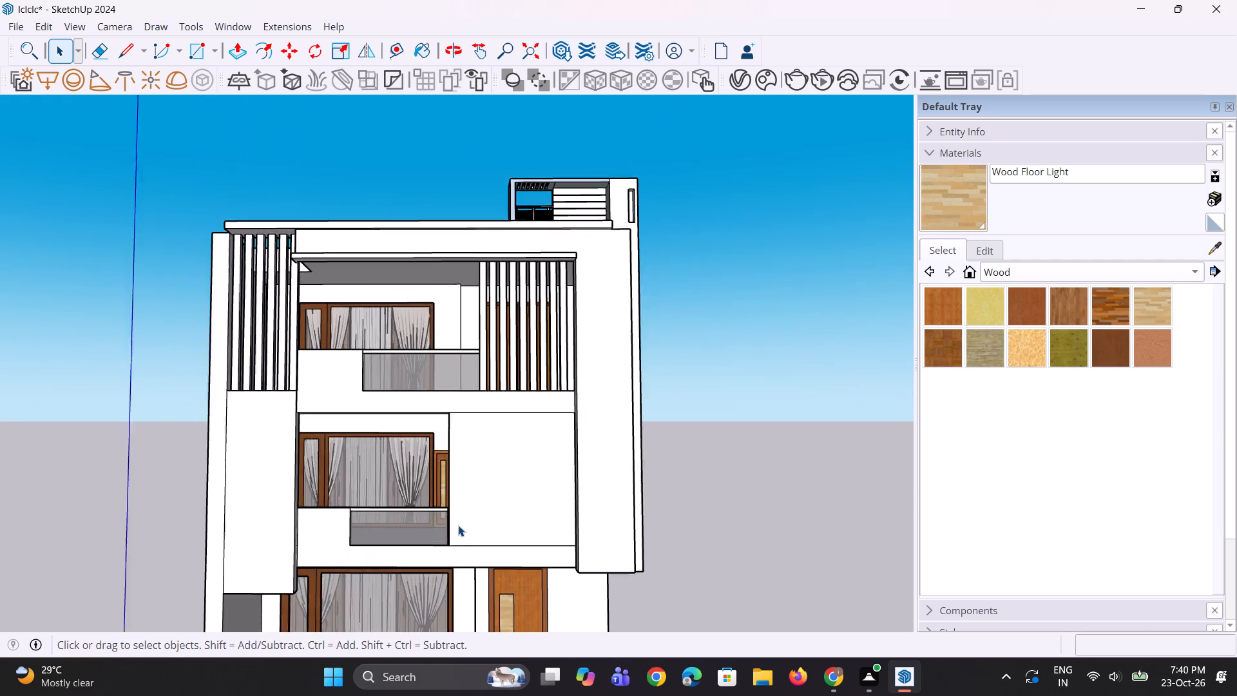
Draw a narrow vertical rectangle about 9 13/16" by 7' 2 3/4" near the upper balcony-side corner of the middle storey's blank wall panel.
{"action": "scroll", "coordinate": [458, 525], "scroll_direction": "up", "scroll_amount": 1}
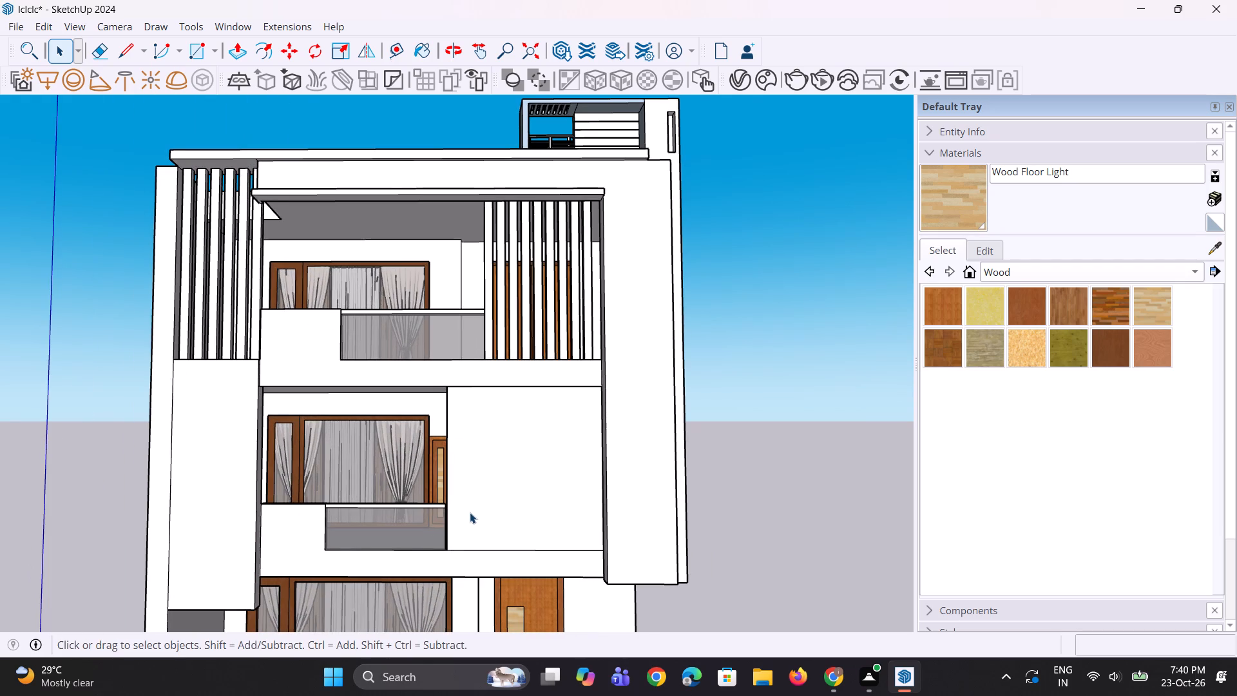
{"action": "scroll", "coordinate": [479, 507], "scroll_direction": "up", "scroll_amount": 3}
{"action": "key", "text": "r"}
{"action": "scroll", "coordinate": [466, 418], "scroll_direction": "up", "scroll_amount": 1}
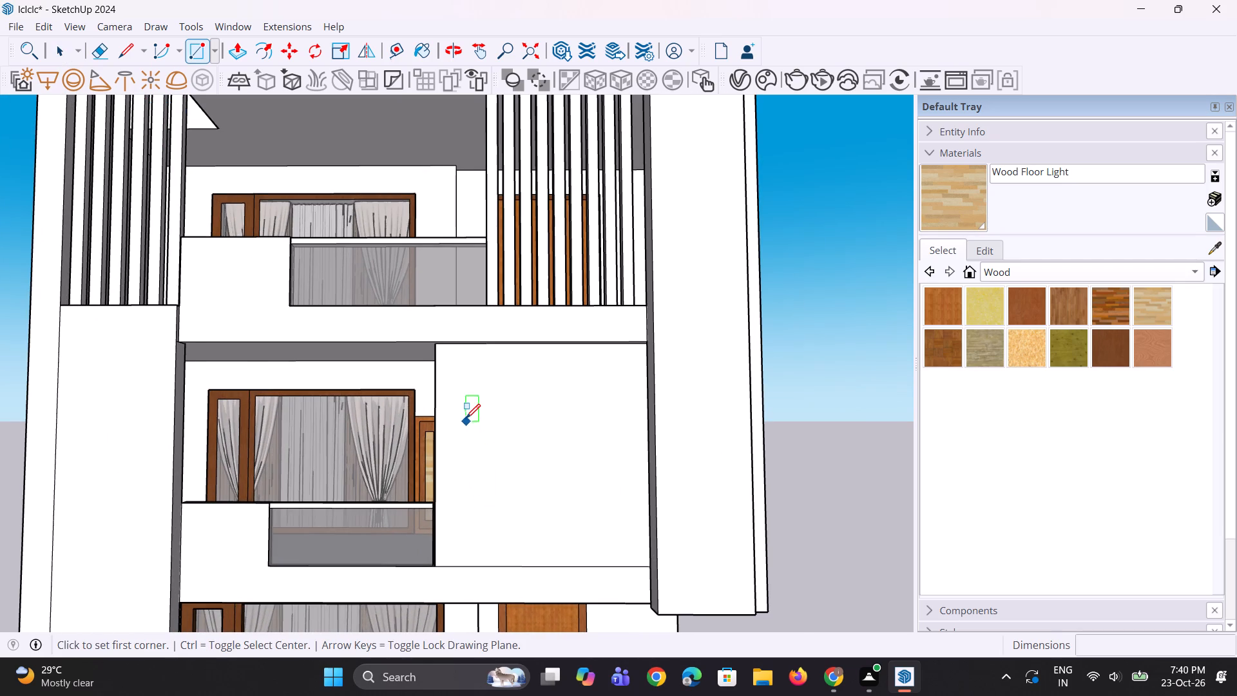
{"action": "scroll", "coordinate": [466, 418], "scroll_direction": "up", "scroll_amount": 1}
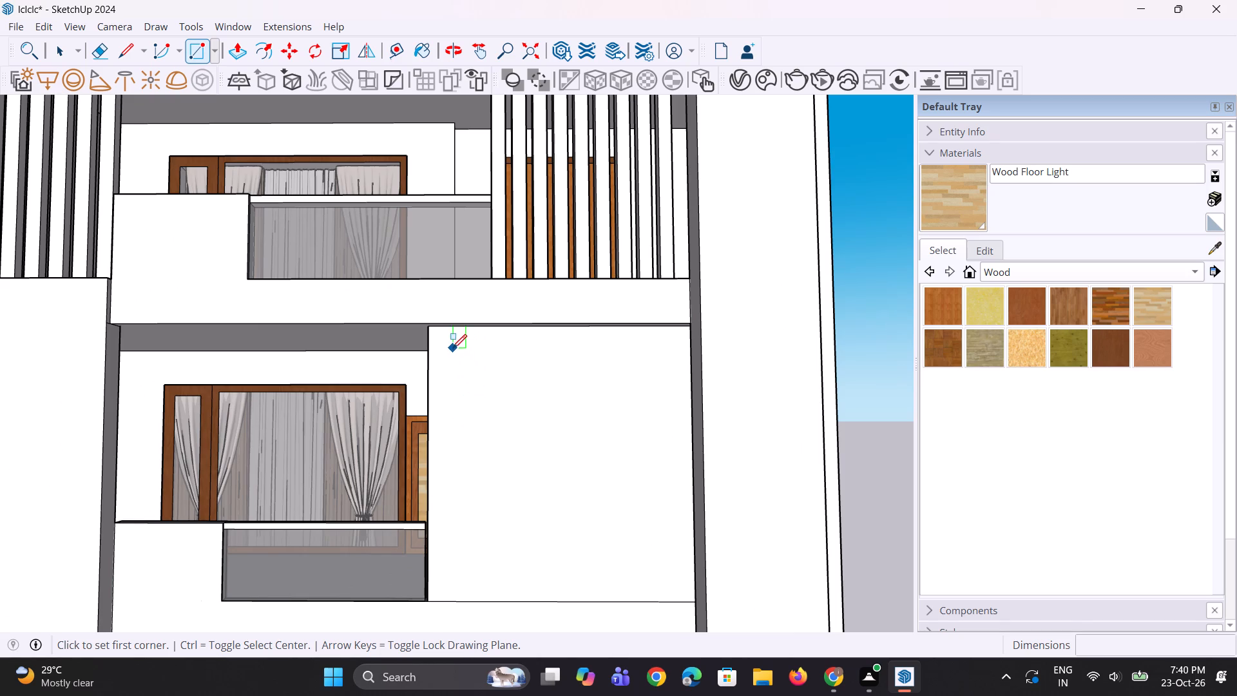
{"action": "left_click", "coordinate": [450, 347]}
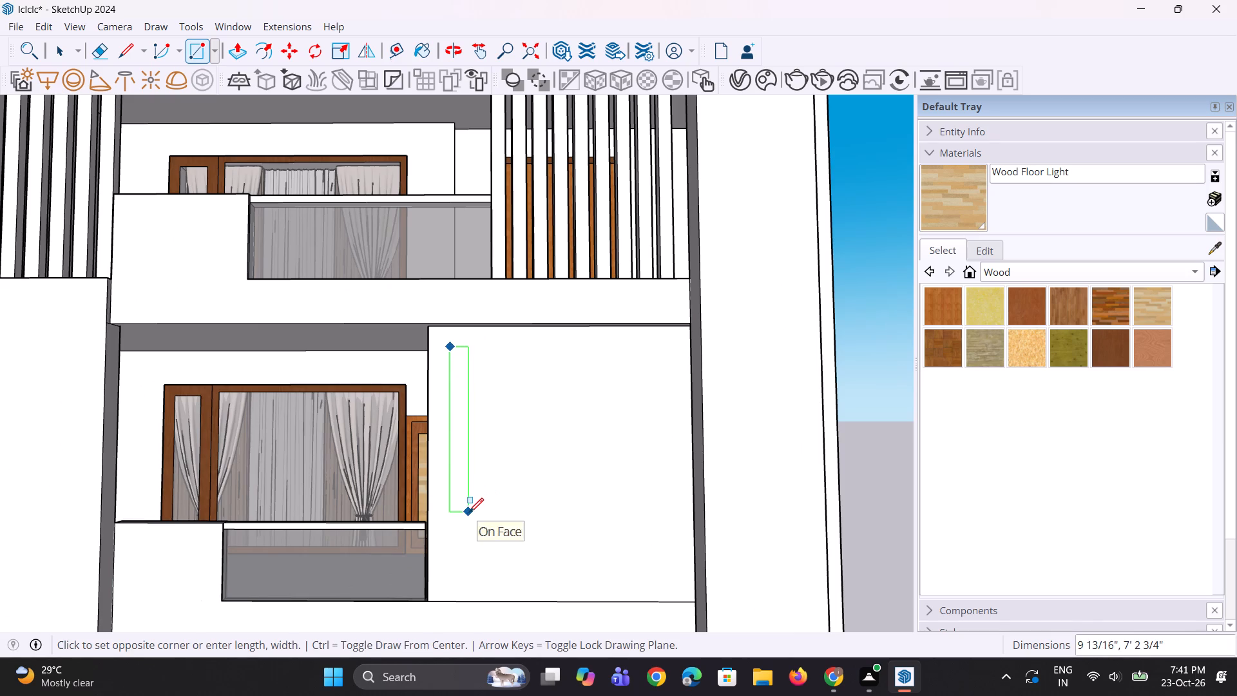
{"action": "left_click", "coordinate": [469, 512]}
Copy the narrow rectangle's face about 3' 8" diagonally down and away from the balcony on the same wall panel.
{"action": "key", "text": "space"}
{"action": "left_click", "coordinate": [463, 478]}
{"action": "key", "text": "m"}
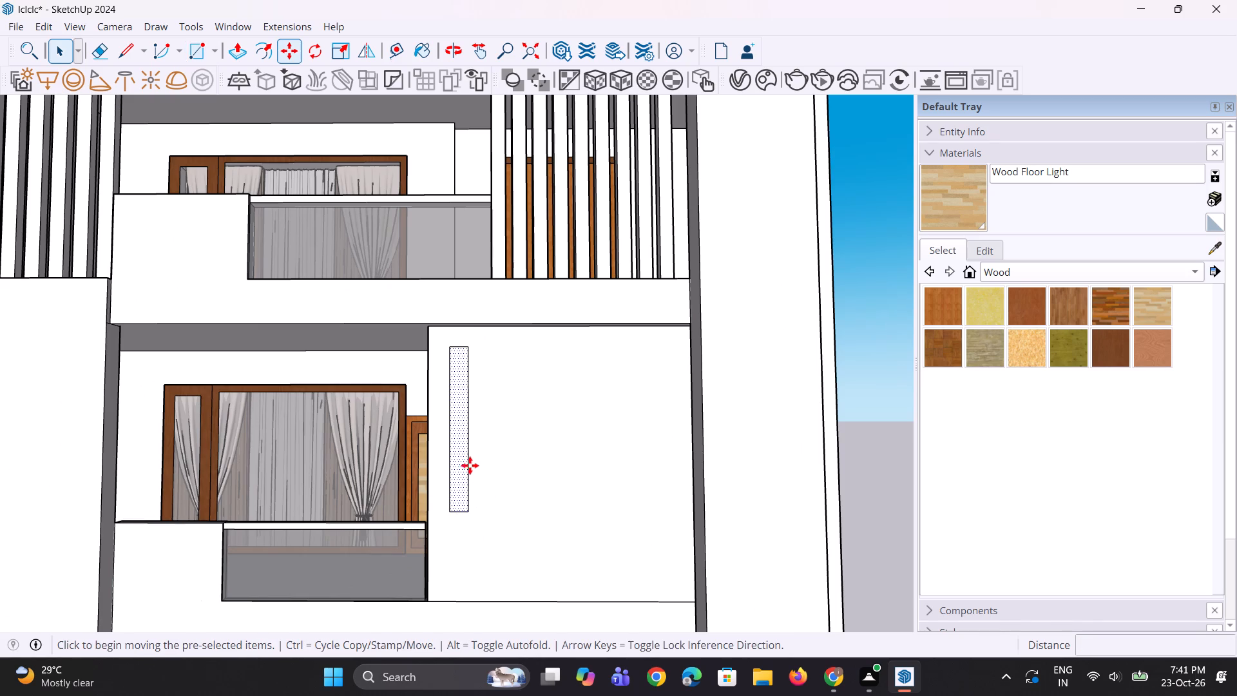
{"action": "left_click", "coordinate": [473, 454]}
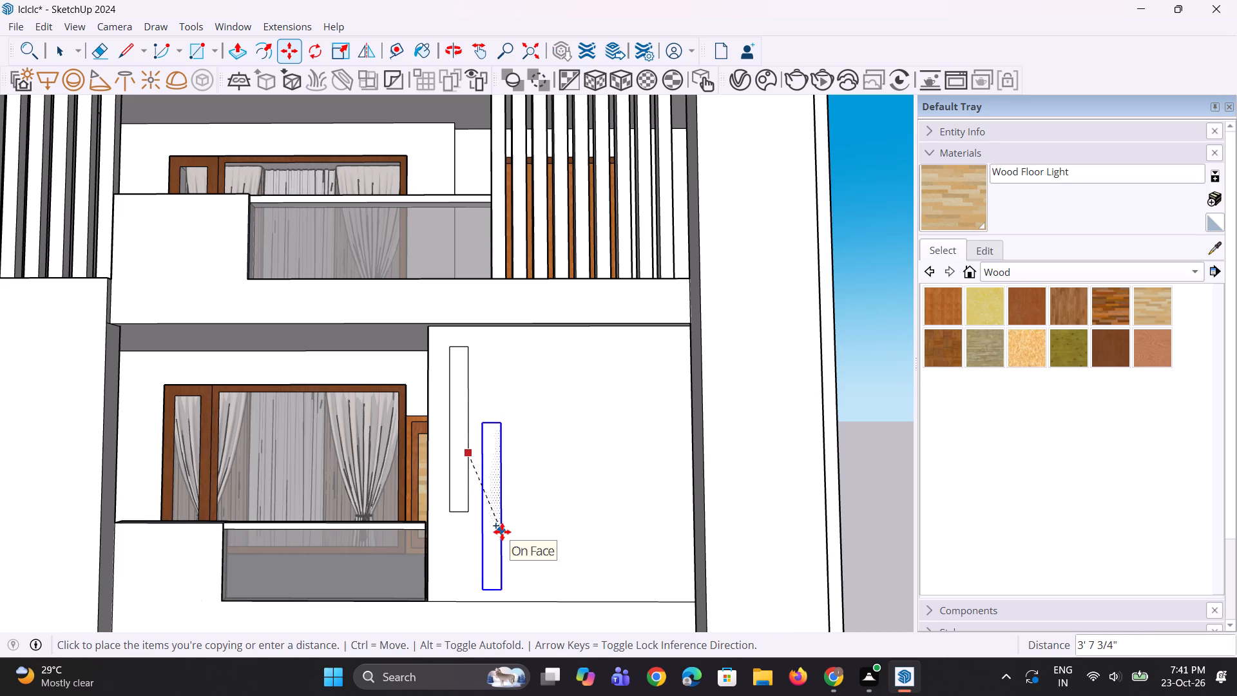
{"action": "left_click", "coordinate": [506, 532]}
{"action": "key", "text": "m"}
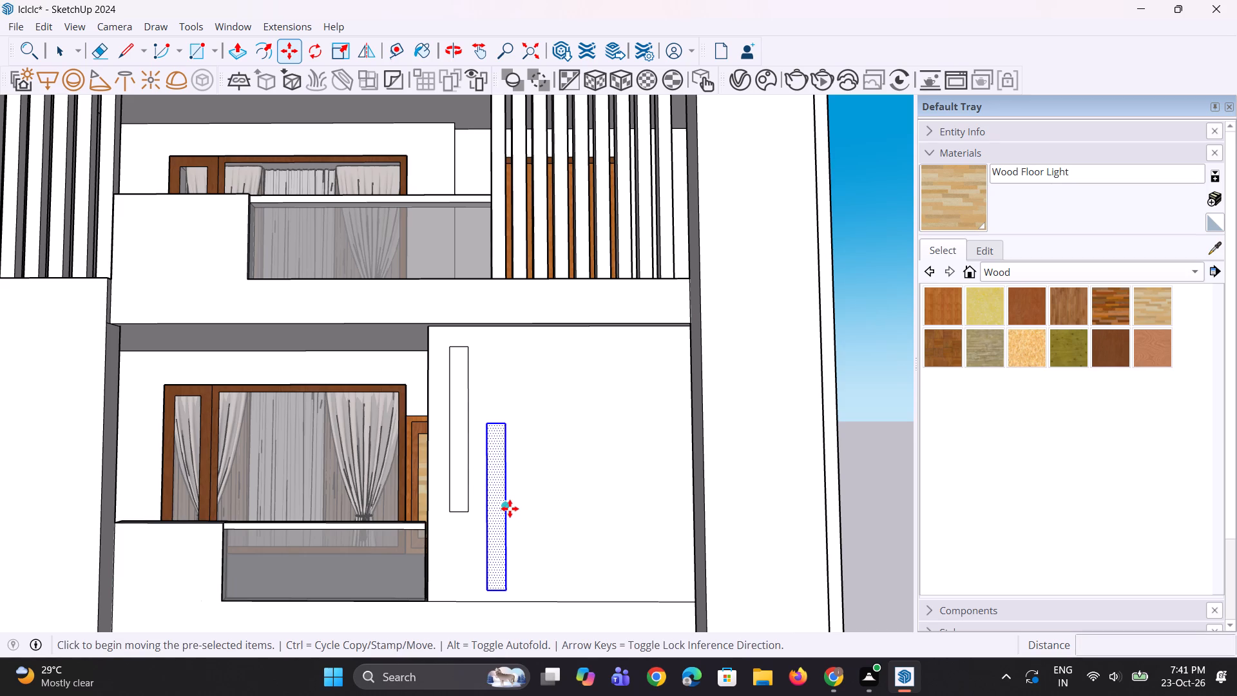
Add three more staggered copies of the narrow rectangle across the wall panel, alternating high and low, about 4' 4", 4' 2" and 3' 8" apart diagonally.
{"action": "left_click", "coordinate": [504, 504]}
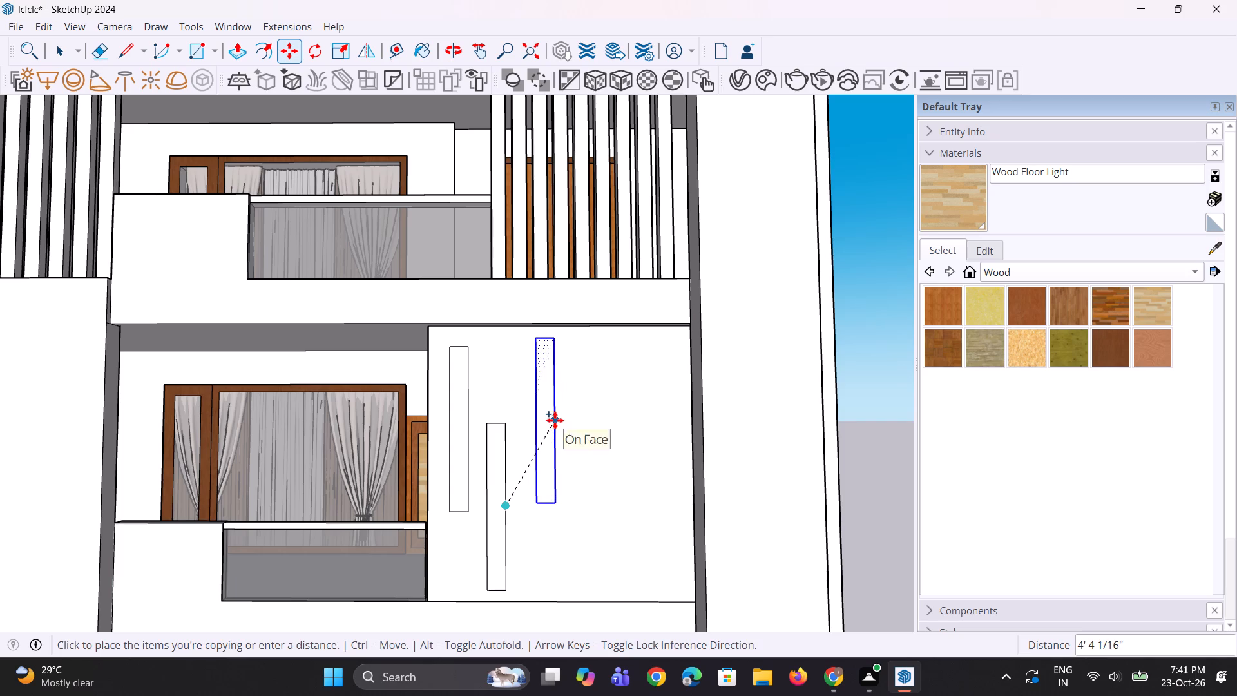
{"action": "left_click", "coordinate": [555, 420]}
{"action": "key", "text": "m"}
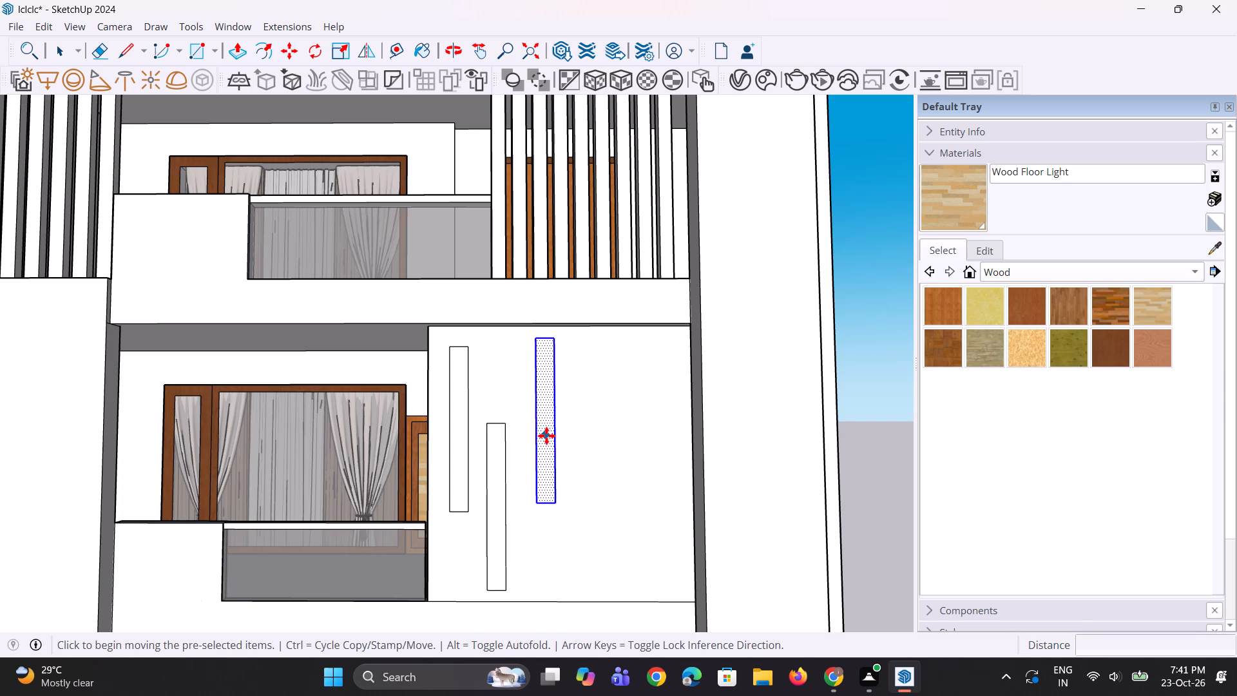
{"action": "left_click", "coordinate": [546, 436]}
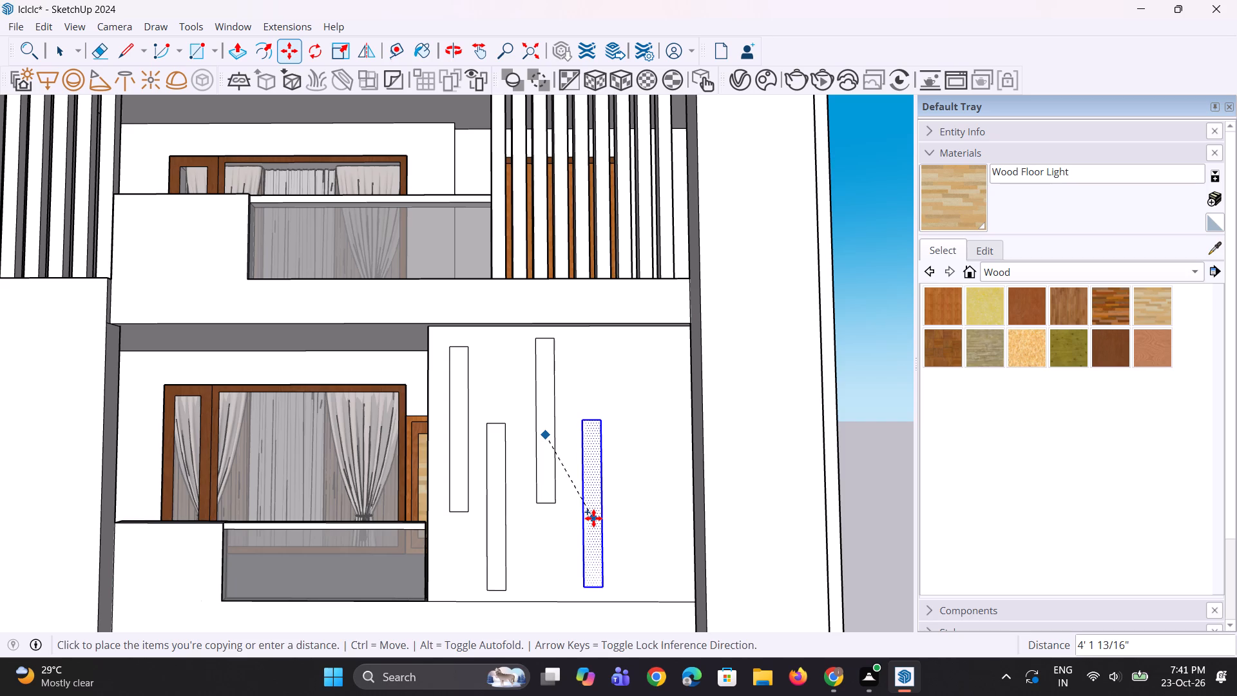
{"action": "left_click", "coordinate": [593, 518]}
{"action": "key", "text": "m"}
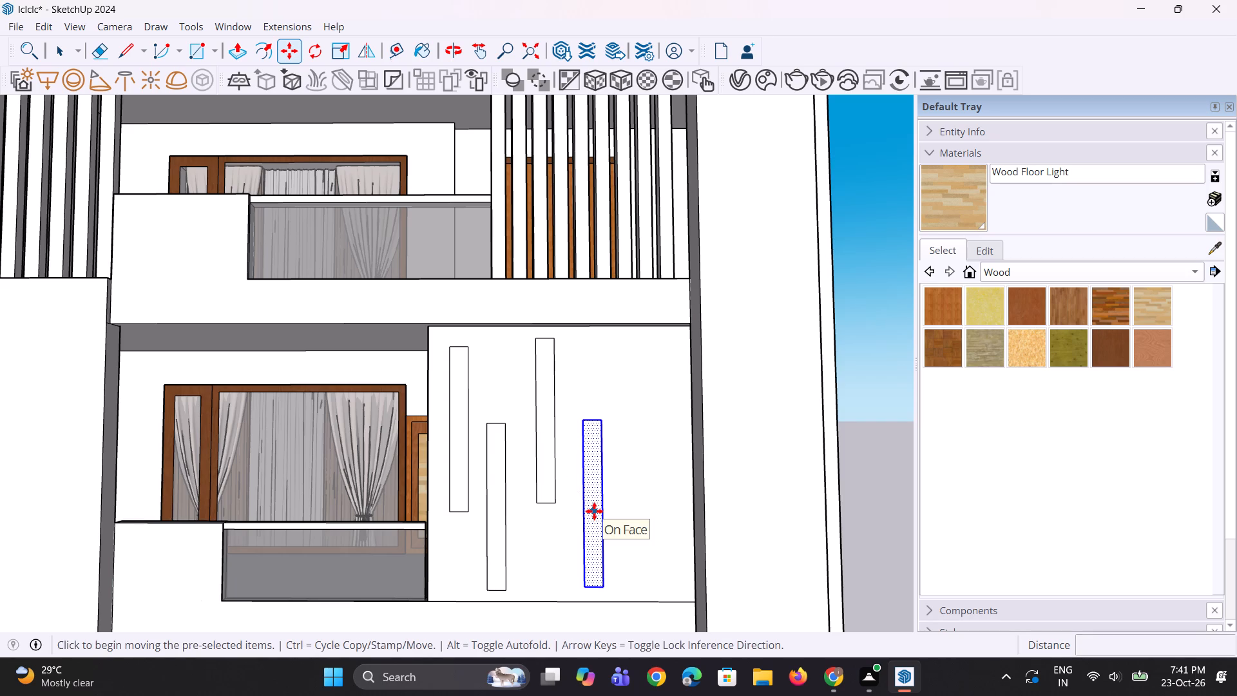
{"action": "left_click", "coordinate": [594, 511]}
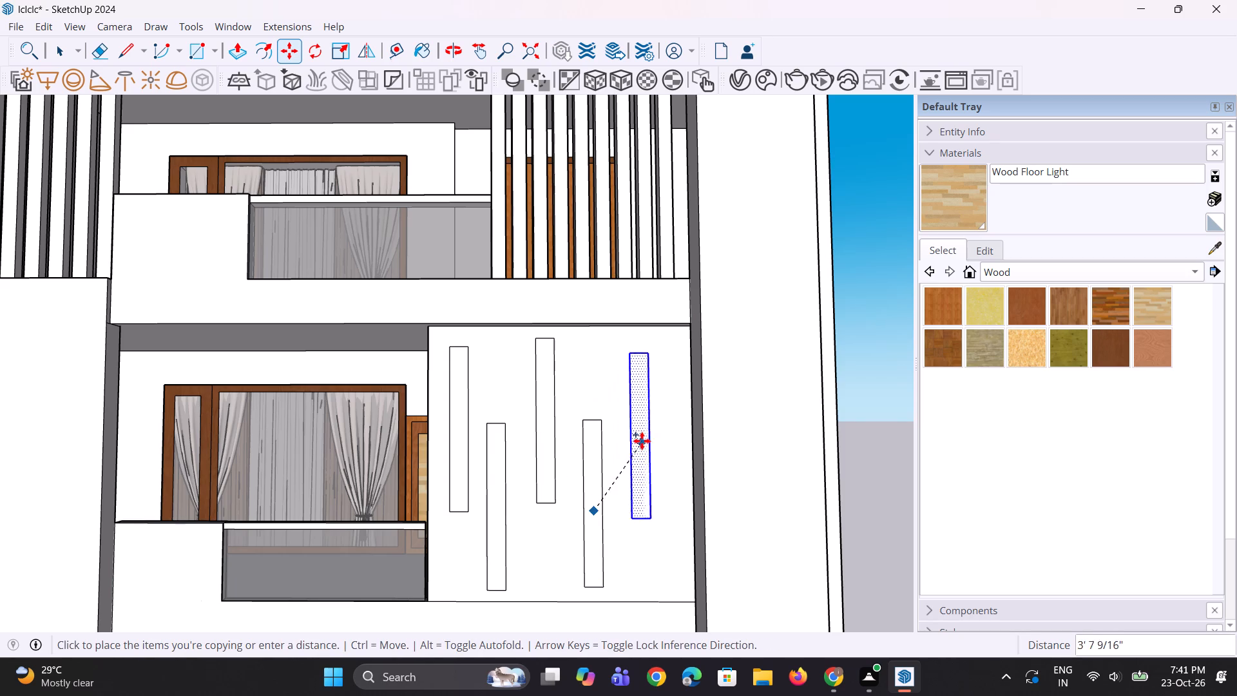
{"action": "left_click", "coordinate": [644, 438]}
{"action": "key", "text": "space"}
{"action": "key", "text": "space"}
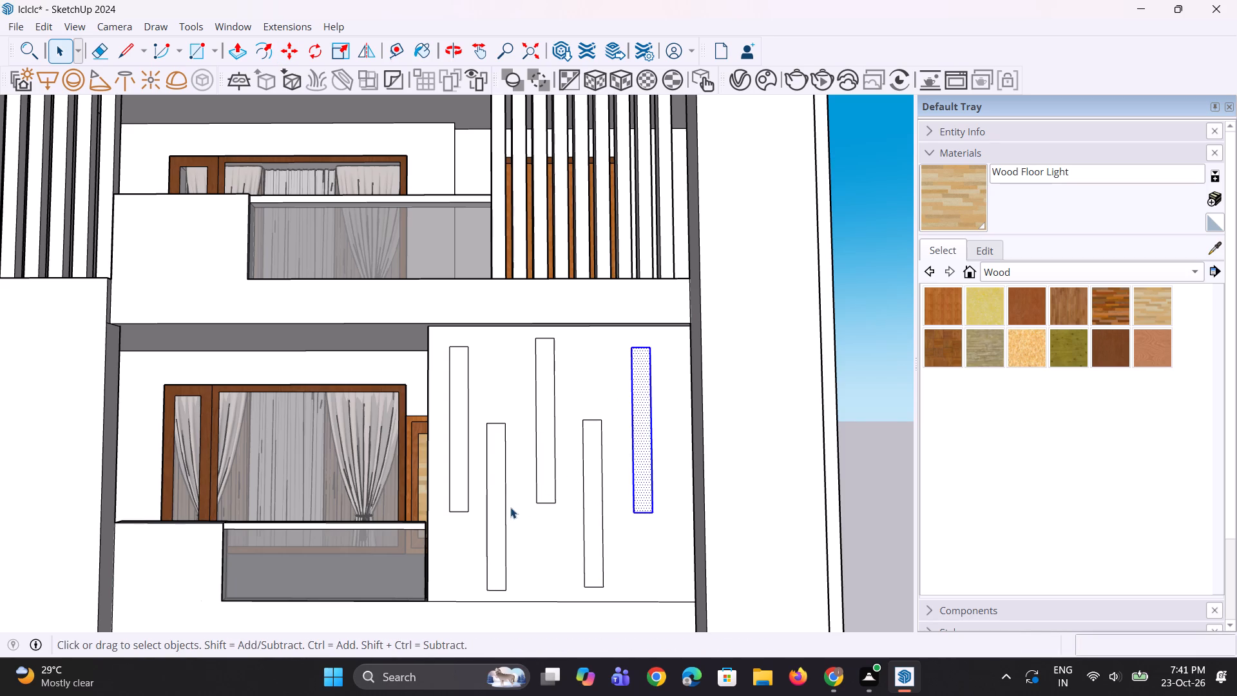
Shift the lower rectangle nearest the balcony about 5 3/16" along the red axis, away from the balcony.
{"action": "left_click", "coordinate": [501, 510]}
{"action": "scroll", "coordinate": [494, 522], "scroll_direction": "up", "scroll_amount": 2}
{"action": "key", "text": "m"}
{"action": "left_click", "coordinate": [495, 518]}
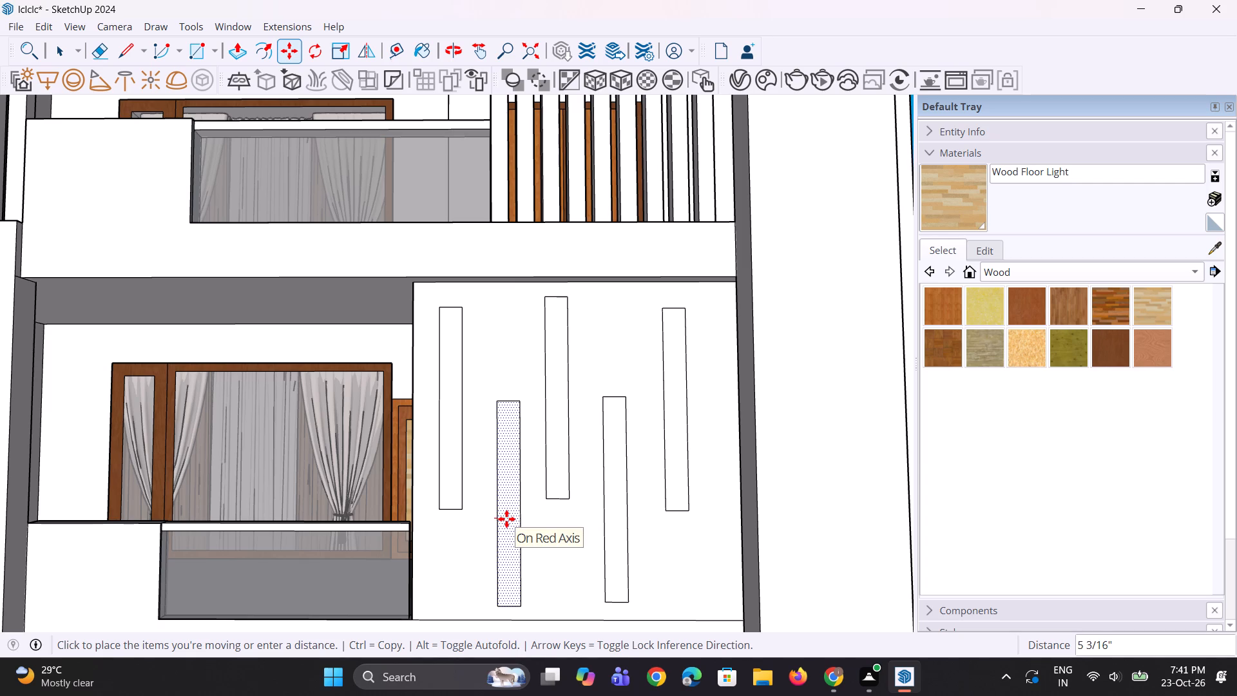
{"action": "left_click", "coordinate": [506, 519]}
{"action": "scroll", "coordinate": [506, 519], "scroll_direction": "down", "scroll_amount": 11}
{"action": "key", "text": "space"}
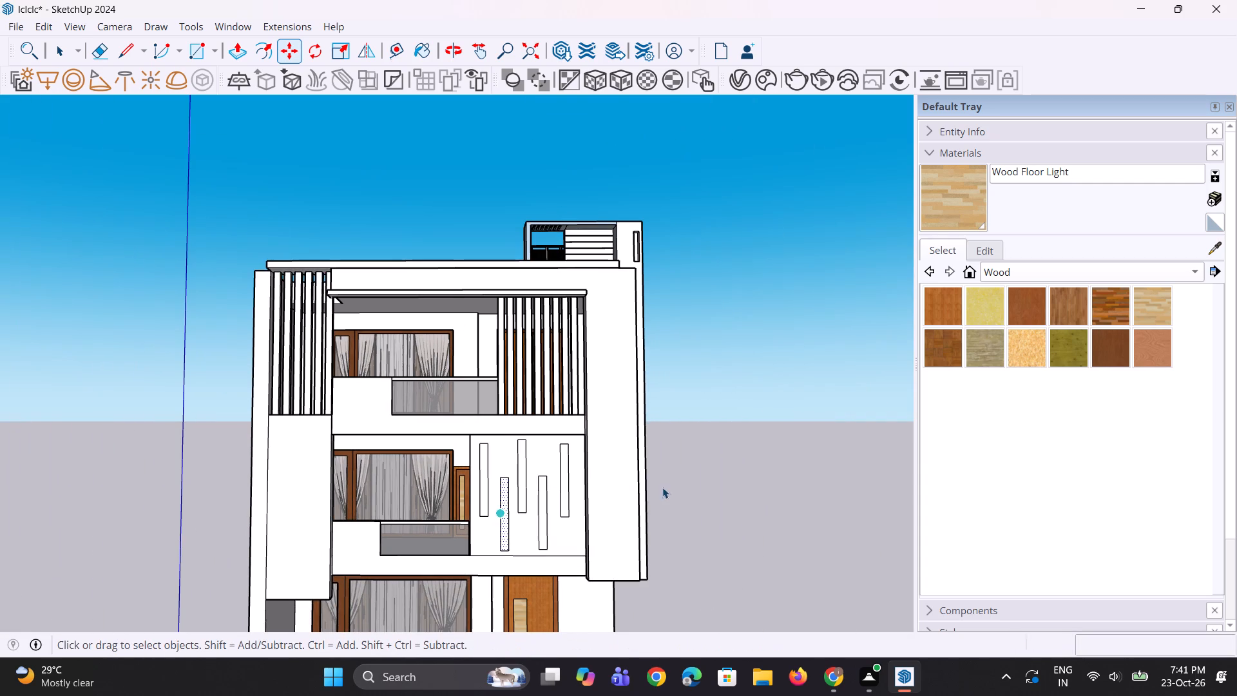
{"action": "key", "text": "space"}
{"action": "left_click", "coordinate": [700, 478]}
Push all five narrow rectangles through the middle storey's wall panel to cut open vertical slots.
{"action": "middle_click_drag", "start_coordinate": [550, 557], "coordinate": [494, 574]}
{"action": "scroll", "coordinate": [494, 568], "scroll_direction": "down", "scroll_amount": 1}
{"action": "scroll", "coordinate": [507, 495], "scroll_direction": "up", "scroll_amount": 4}
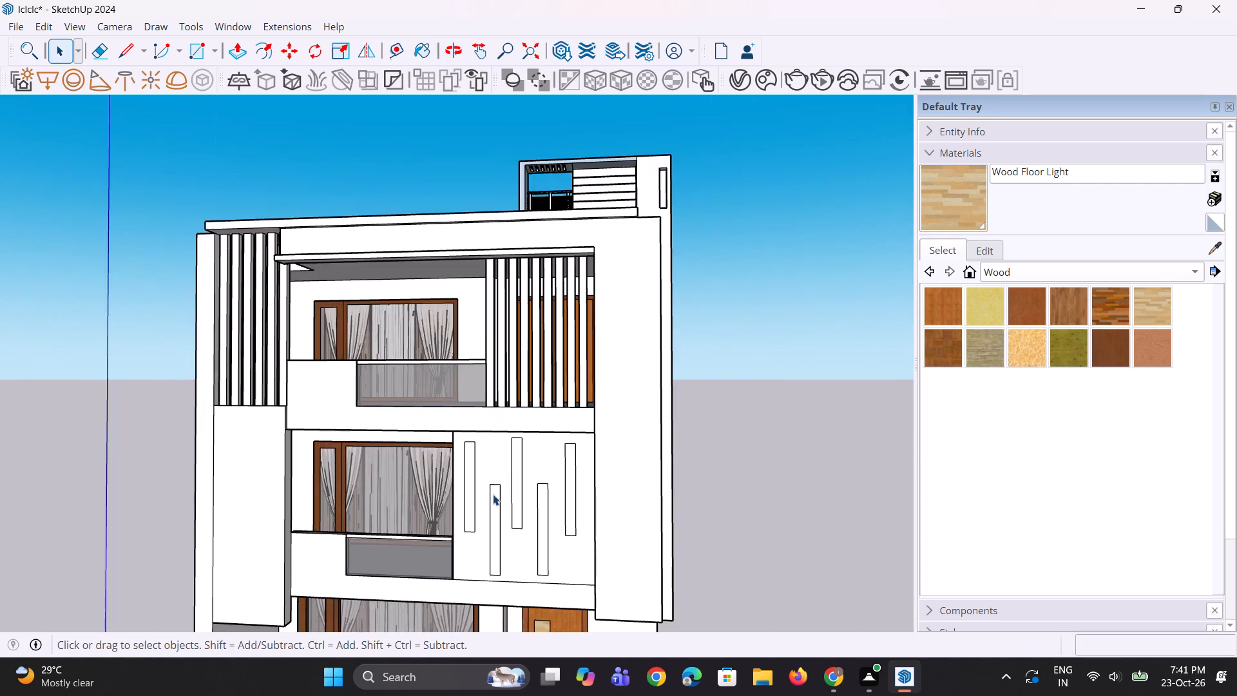
{"action": "scroll", "coordinate": [493, 494], "scroll_direction": "up", "scroll_amount": 4}
{"action": "key", "text": "p"}
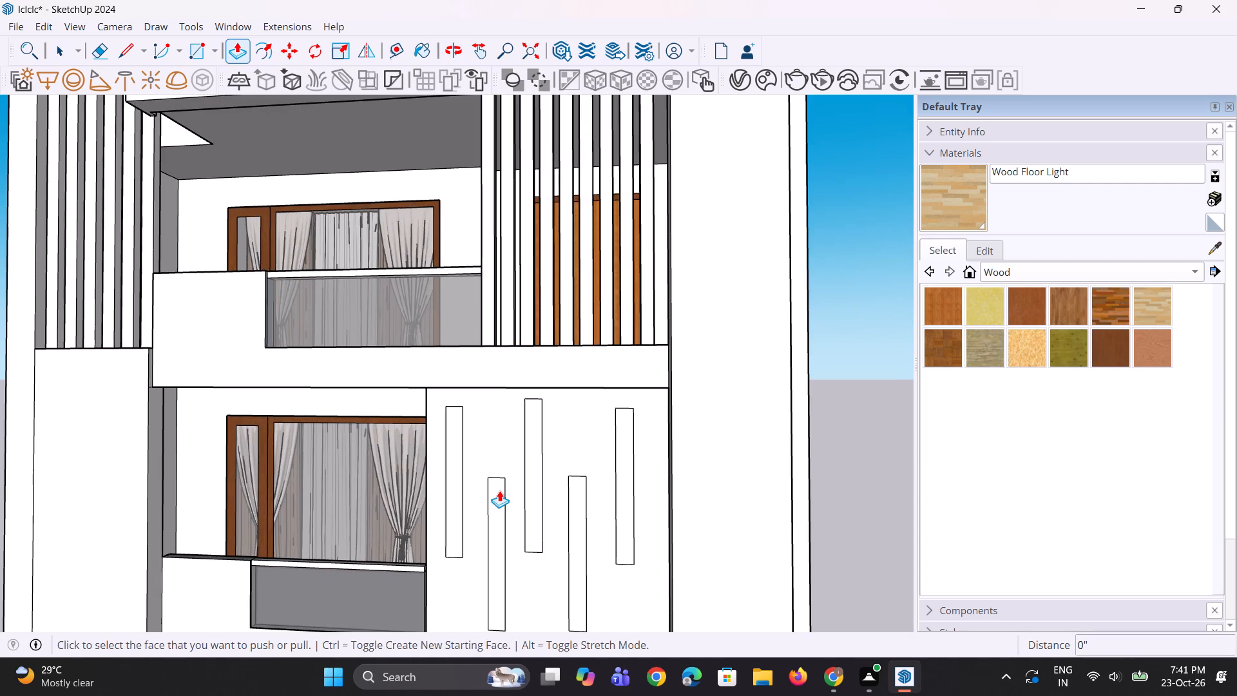
{"action": "scroll", "coordinate": [491, 494], "scroll_direction": "down", "scroll_amount": 2}
{"action": "middle_click_drag", "start_coordinate": [399, 530], "coordinate": [636, 580]}
{"action": "scroll", "coordinate": [566, 536], "scroll_direction": "up", "scroll_amount": 4}
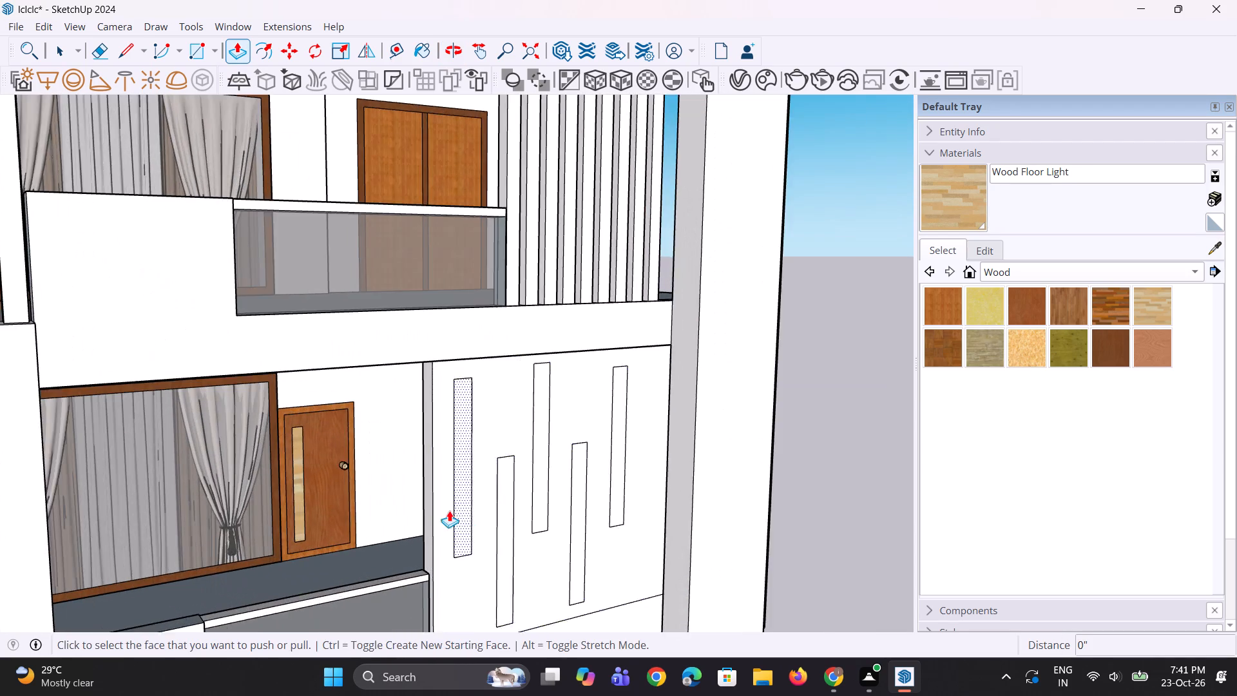
{"action": "scroll", "coordinate": [449, 510], "scroll_direction": "up", "scroll_amount": 2}
{"action": "left_click", "coordinate": [461, 522]}
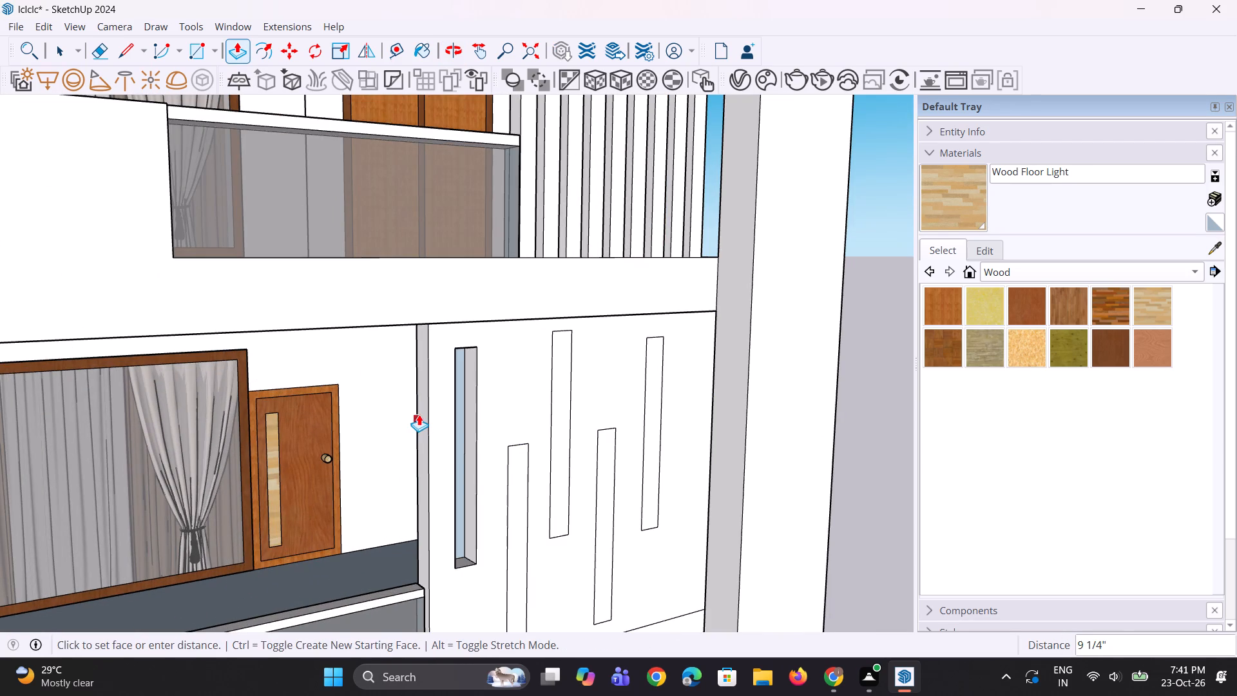
{"action": "left_click", "coordinate": [417, 411]}
{"action": "double_click", "coordinate": [522, 565]}
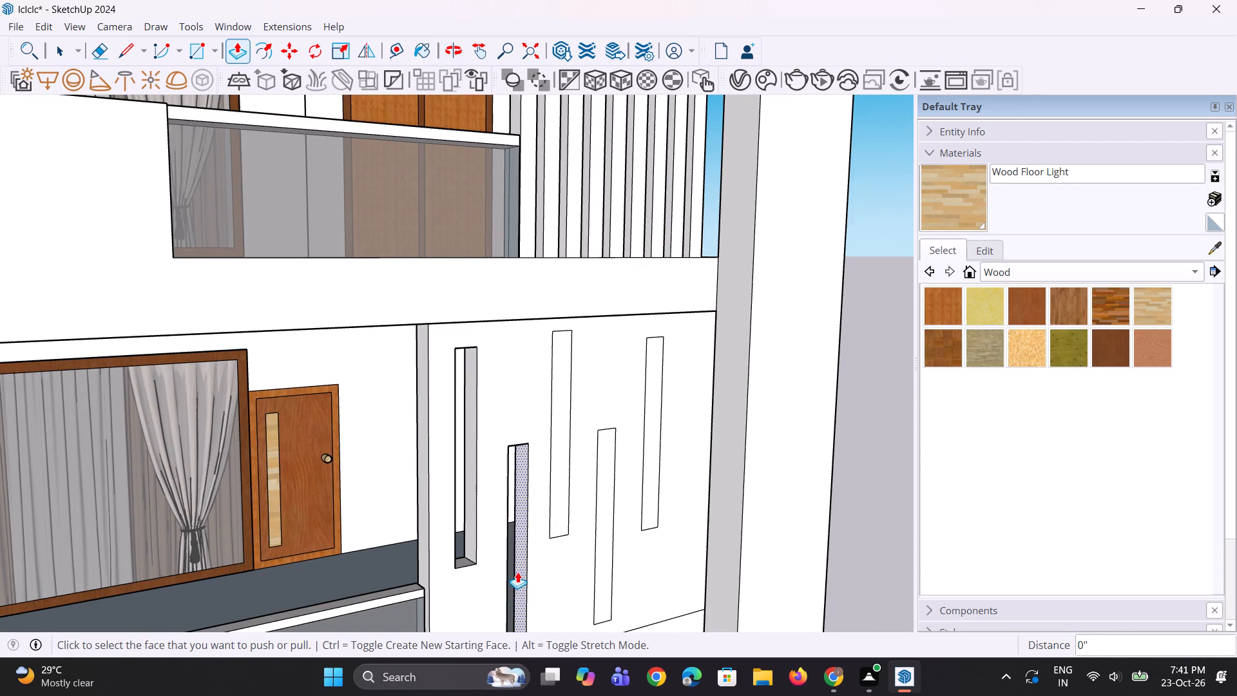
{"action": "double_click", "coordinate": [564, 473]}
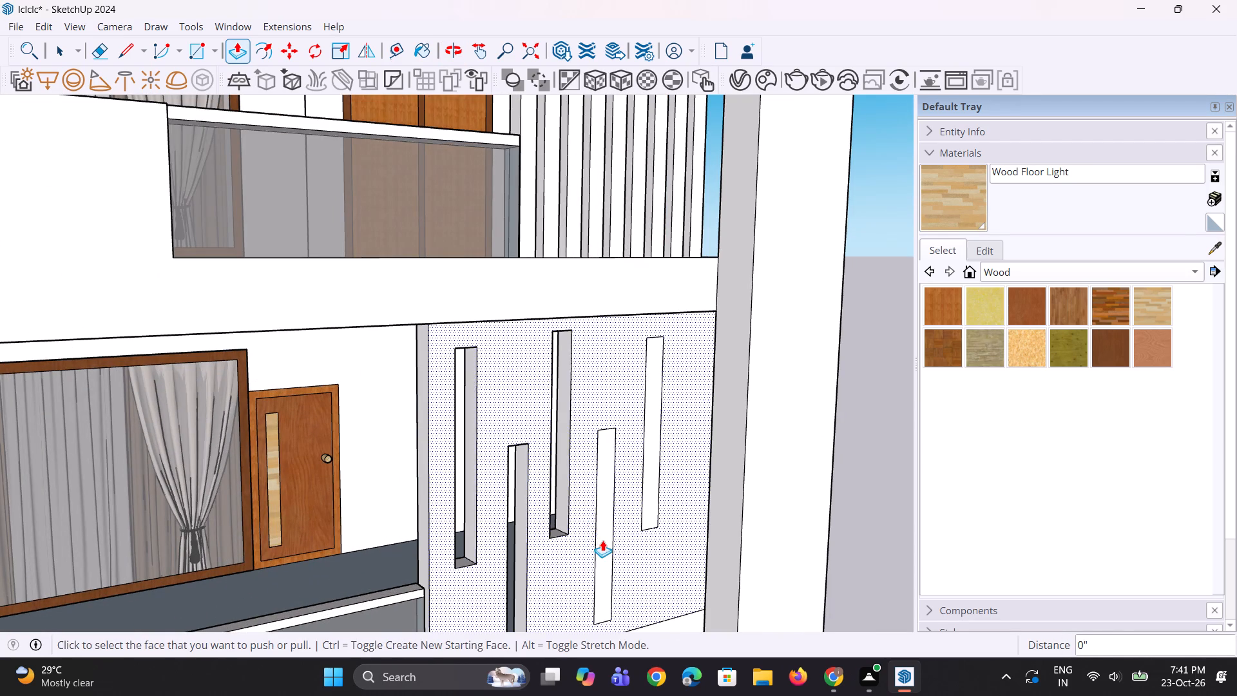
{"action": "double_click", "coordinate": [602, 540]}
{"action": "double_click", "coordinate": [651, 469]}
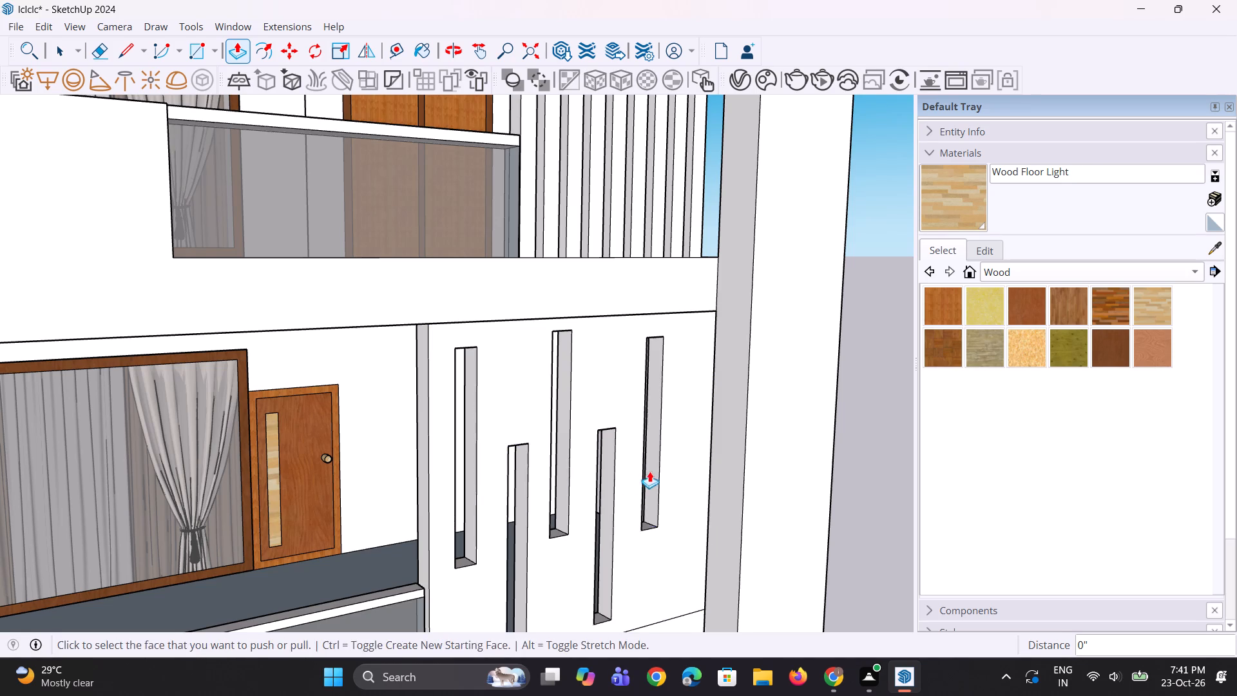
Examine the slotted wall panel from the front and within the whole house facade.
{"action": "middle_click_drag", "start_coordinate": [622, 475], "coordinate": [455, 470]}
{"action": "scroll", "coordinate": [436, 464], "scroll_direction": "down", "scroll_amount": 5}
{"action": "middle_click_drag", "start_coordinate": [470, 503], "coordinate": [468, 479]}
{"action": "scroll", "coordinate": [470, 479], "scroll_direction": "up", "scroll_amount": 1}
{"action": "scroll", "coordinate": [476, 476], "scroll_direction": "down", "scroll_amount": 5}
{"action": "middle_click_drag", "start_coordinate": [469, 539], "coordinate": [457, 534]}
{"action": "scroll", "coordinate": [466, 516], "scroll_direction": "down", "scroll_amount": 5}
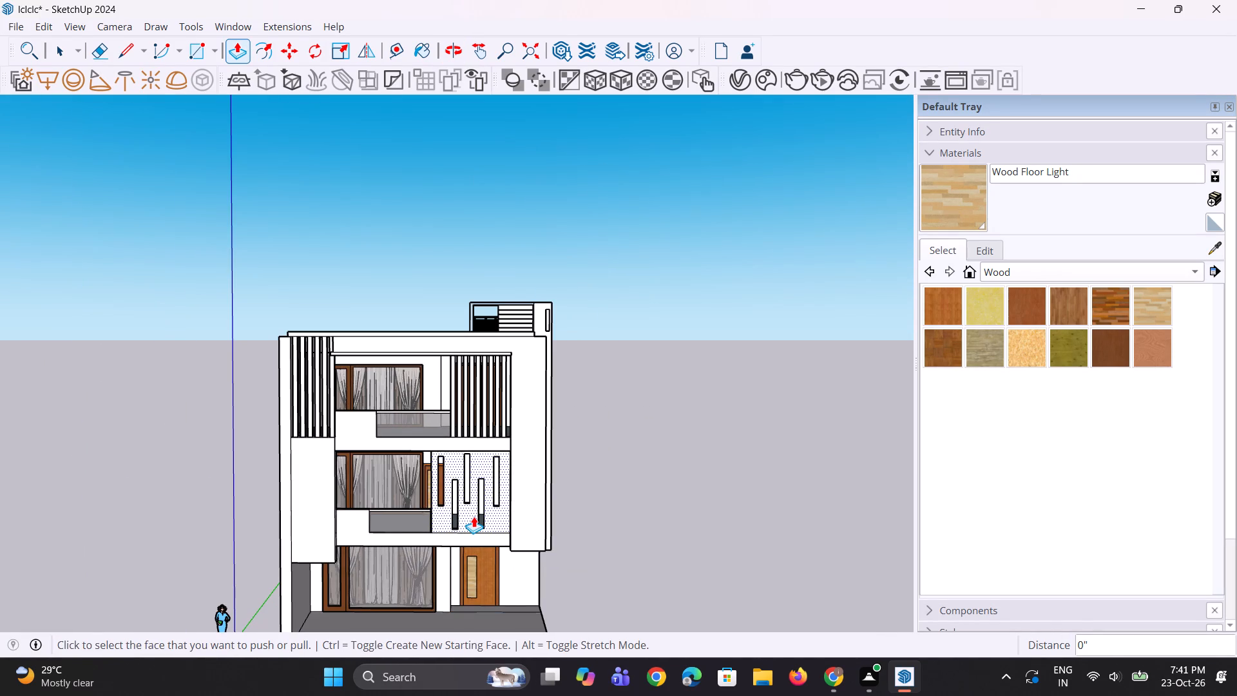
{"action": "scroll", "coordinate": [658, 307], "scroll_direction": "down", "scroll_amount": 3}
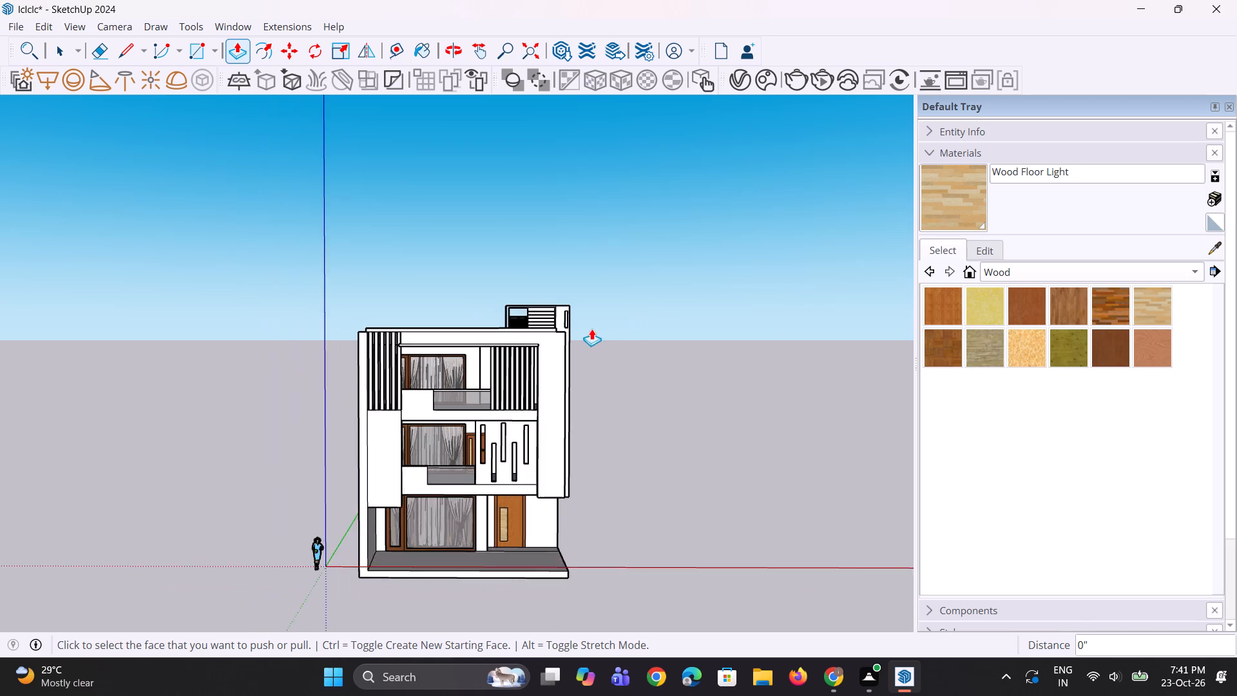
{"action": "scroll", "coordinate": [588, 329], "scroll_direction": "down", "scroll_amount": 2}
Erase the stray short vertical edge on the side face of the ground-floor slab near the entrance door.
{"action": "middle_click_drag", "start_coordinate": [543, 363], "coordinate": [356, 456]}
{"action": "scroll", "coordinate": [588, 583], "scroll_direction": "up", "scroll_amount": 3}
{"action": "scroll", "coordinate": [571, 521], "scroll_direction": "up", "scroll_amount": 3}
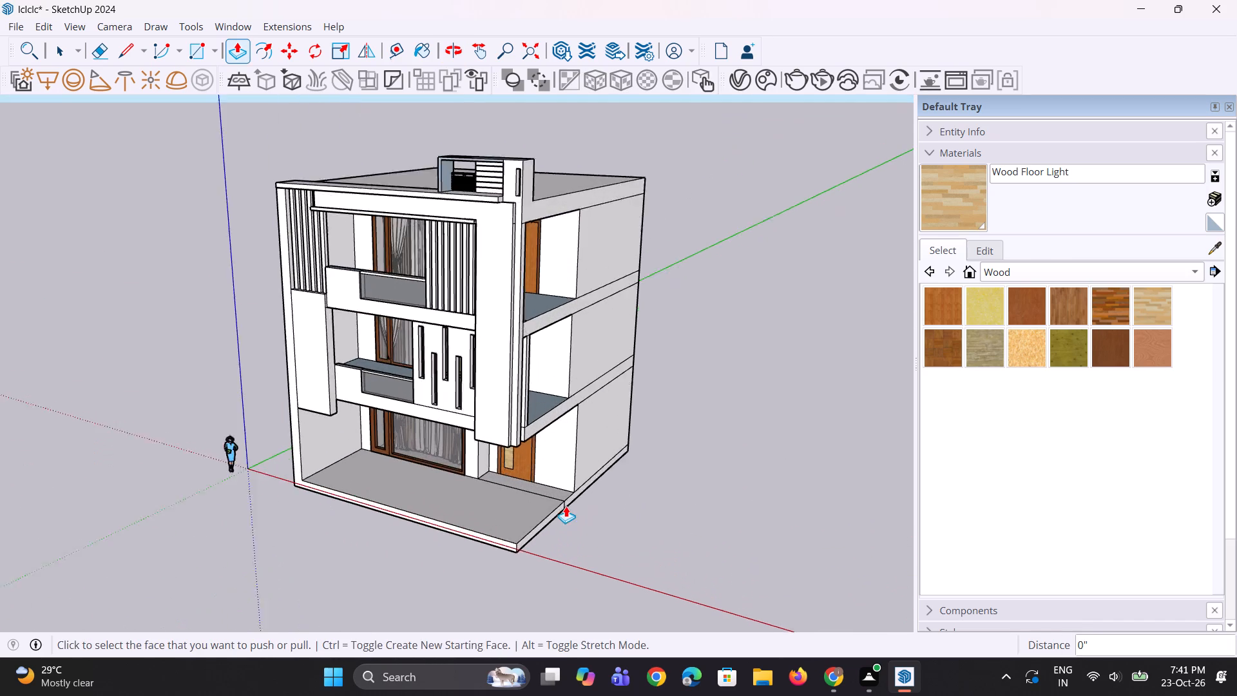
{"action": "scroll", "coordinate": [566, 506], "scroll_direction": "up", "scroll_amount": 7}
{"action": "key", "text": "e"}
{"action": "left_click", "coordinate": [550, 496]}
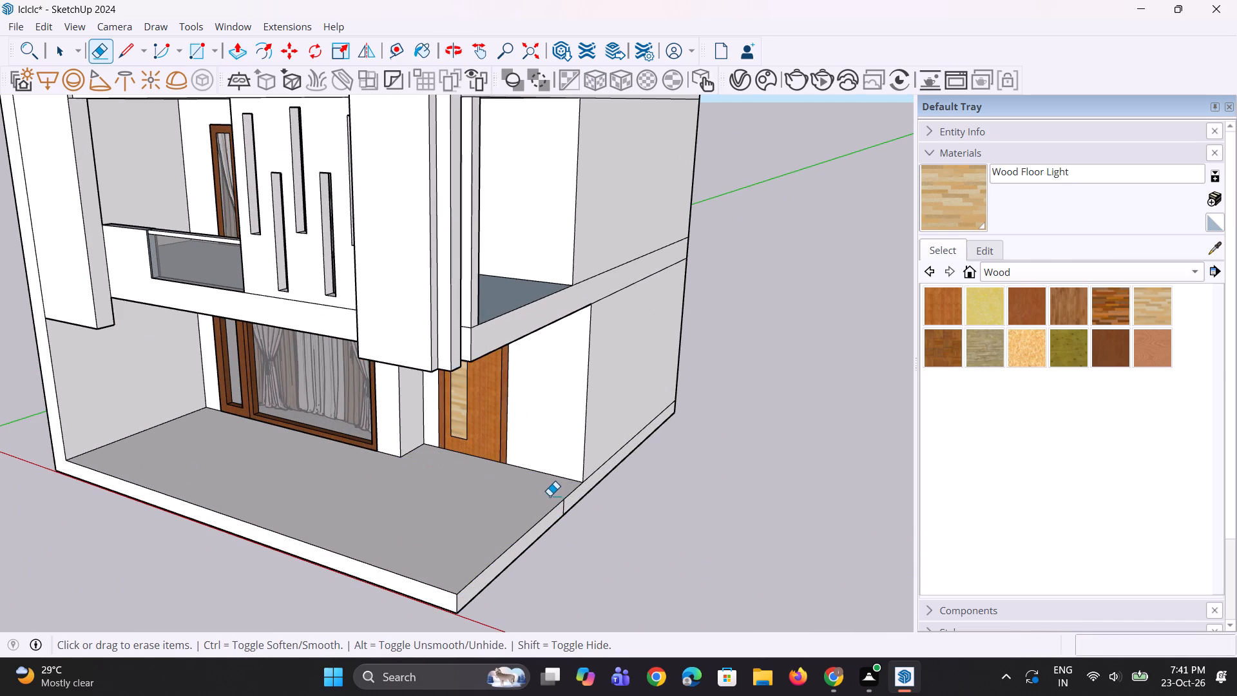
{"action": "scroll", "coordinate": [564, 503], "scroll_direction": "up", "scroll_amount": 2}
{"action": "left_click", "coordinate": [566, 505]}
{"action": "scroll", "coordinate": [546, 477], "scroll_direction": "down", "scroll_amount": 5}
{"action": "scroll", "coordinate": [470, 528], "scroll_direction": "up", "scroll_amount": 1}
Extend the underside of the projecting wall panel beneath the corner louvres farther down over the ground-floor porch.
{"action": "middle_click_drag", "start_coordinate": [470, 528], "coordinate": [536, 478]}
{"action": "scroll", "coordinate": [536, 478], "scroll_direction": "down", "scroll_amount": 4}
{"action": "middle_click_drag", "start_coordinate": [564, 525], "coordinate": [532, 532]}
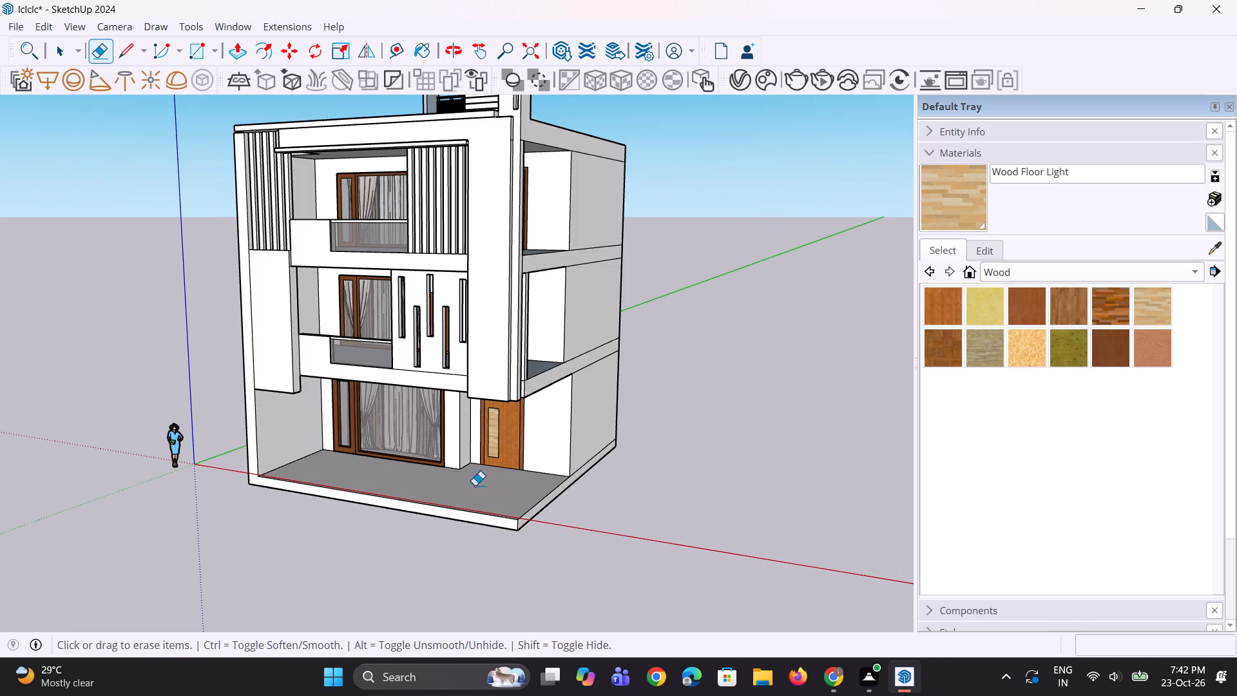
{"action": "scroll", "coordinate": [280, 443], "scroll_direction": "up", "scroll_amount": 6}
{"action": "middle_click_drag", "start_coordinate": [270, 435], "coordinate": [314, 358]}
{"action": "scroll", "coordinate": [270, 435], "scroll_direction": "up", "scroll_amount": 1}
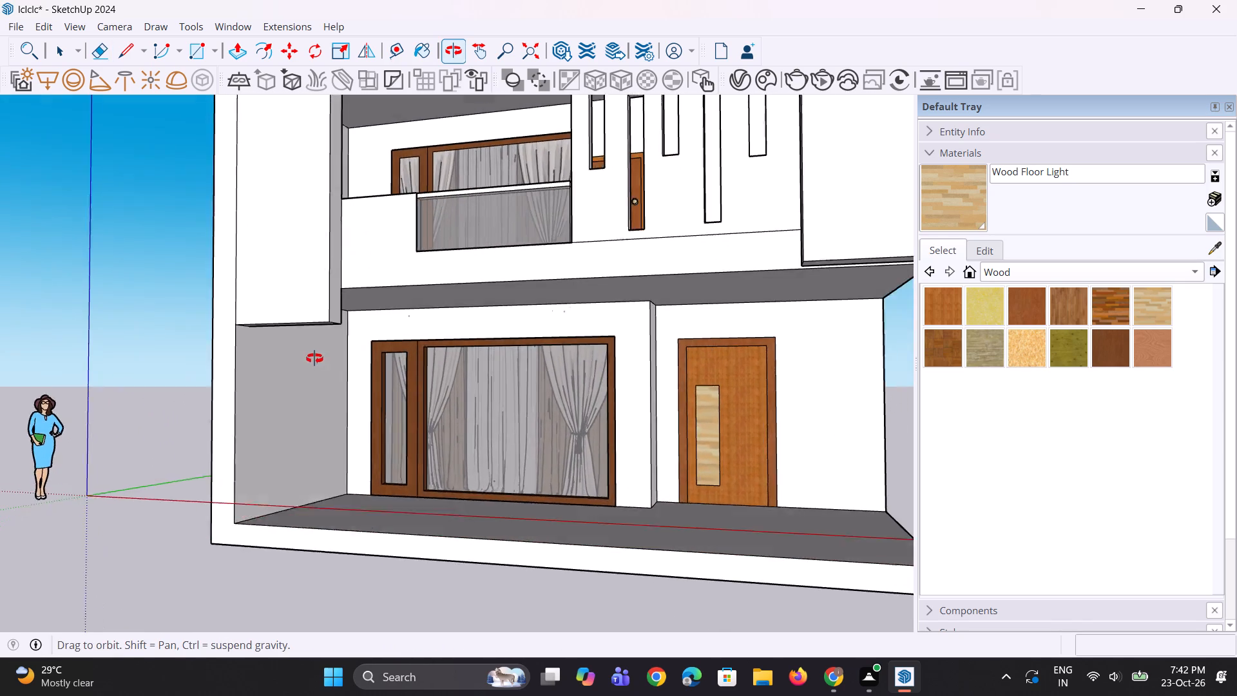
{"action": "middle_click_drag", "start_coordinate": [314, 358], "coordinate": [314, 358]}
{"action": "scroll", "coordinate": [314, 358], "scroll_direction": "up", "scroll_amount": 1}
{"action": "key", "text": "p"}
{"action": "scroll", "coordinate": [314, 358], "scroll_direction": "up", "scroll_amount": 4}
{"action": "middle_click_drag", "start_coordinate": [314, 358], "coordinate": [332, 314]}
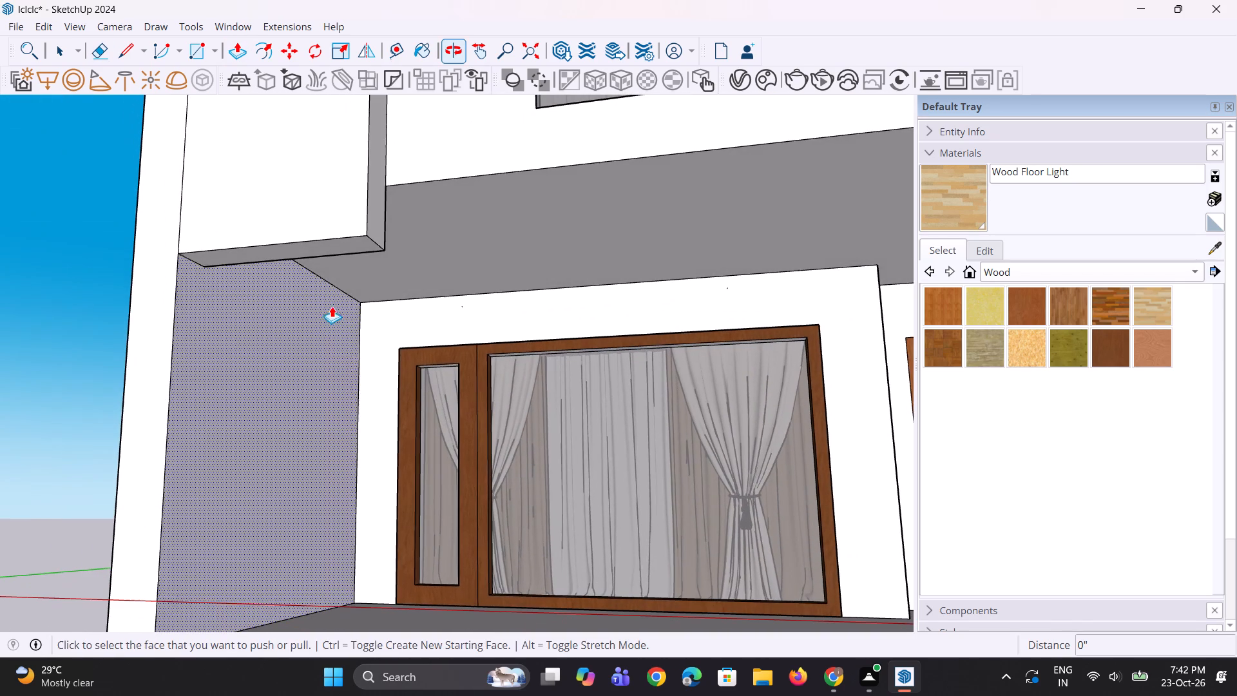
{"action": "left_click", "coordinate": [324, 247]}
{"action": "scroll", "coordinate": [322, 360], "scroll_direction": "down", "scroll_amount": 4}
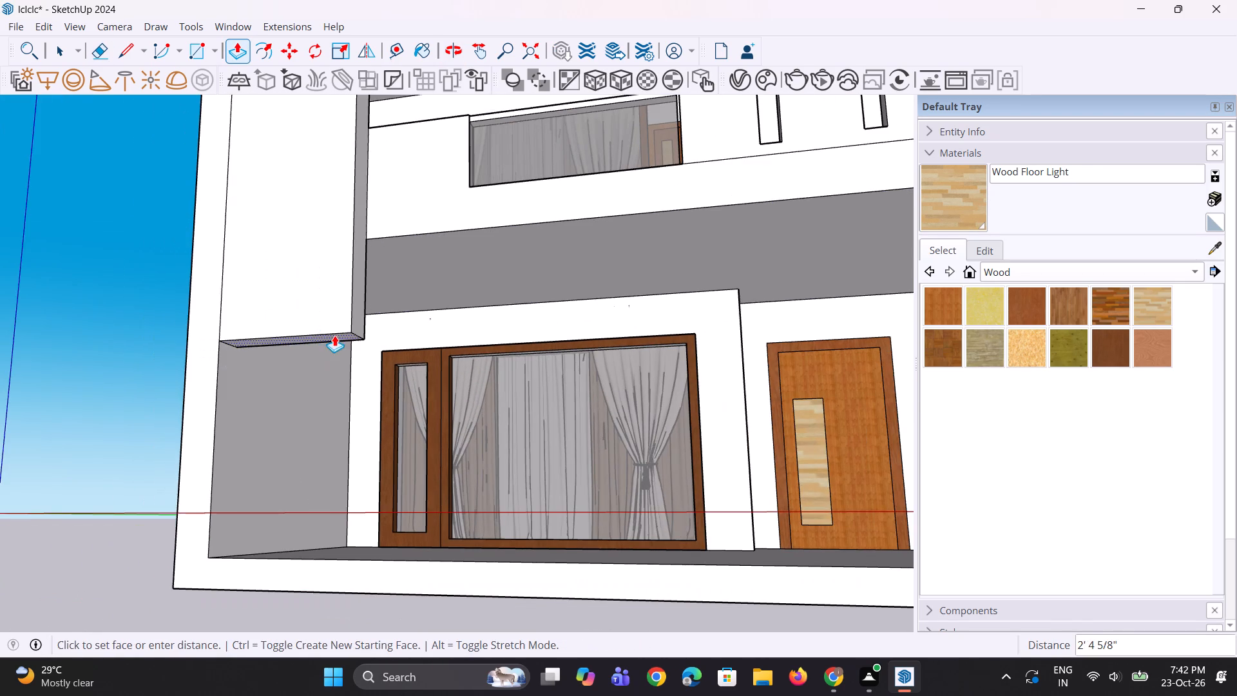
{"action": "left_click", "coordinate": [343, 313]}
Copy the porch floor's front edge about 11 7/16" inward, towards the house, to mark a narrow strip.
{"action": "scroll", "coordinate": [292, 418], "scroll_direction": "down", "scroll_amount": 5}
{"action": "middle_click_drag", "start_coordinate": [297, 409], "coordinate": [299, 589]}
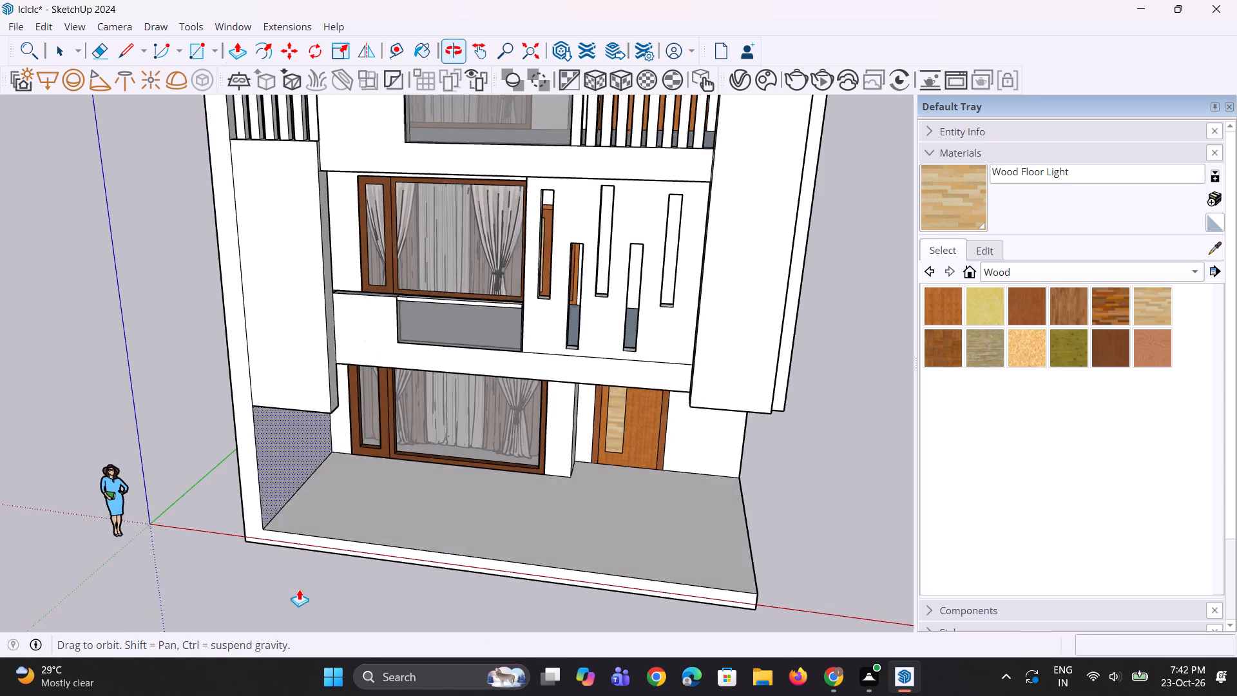
{"action": "middle_click_drag", "start_coordinate": [299, 589], "coordinate": [307, 588]}
{"action": "scroll", "coordinate": [253, 550], "scroll_direction": "up", "scroll_amount": 3}
{"action": "middle_click_drag", "start_coordinate": [303, 546], "coordinate": [289, 550]}
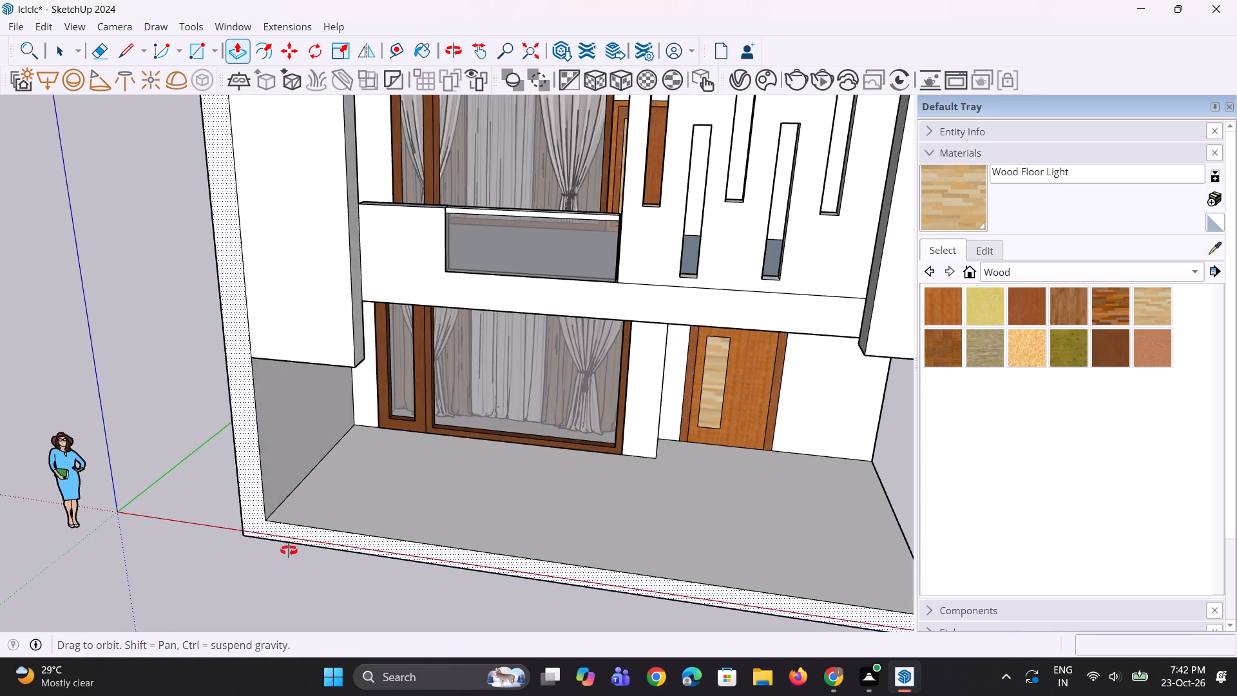
{"action": "middle_click_drag", "start_coordinate": [289, 550], "coordinate": [254, 537]}
{"action": "scroll", "coordinate": [258, 525], "scroll_direction": "up", "scroll_amount": 1}
{"action": "key", "text": "space"}
{"action": "key", "text": "space"}
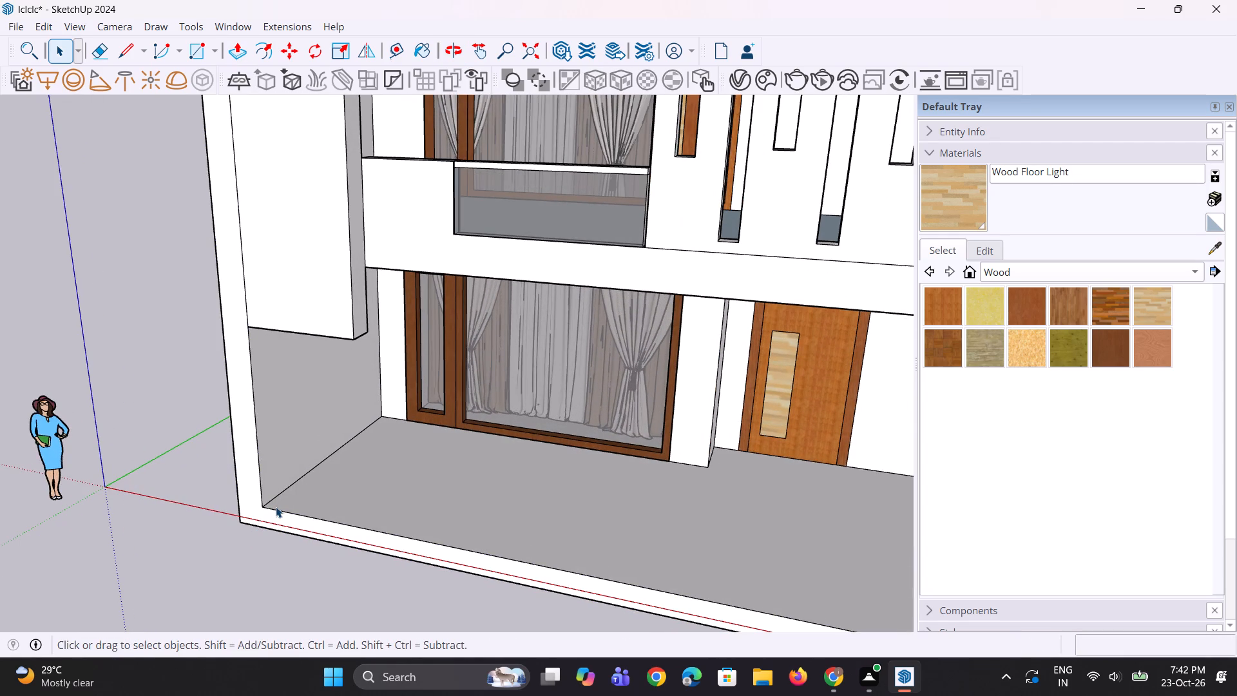
{"action": "left_click", "coordinate": [276, 507]}
{"action": "left_click", "coordinate": [276, 512]}
{"action": "middle_click_drag", "start_coordinate": [276, 512], "coordinate": [263, 566]}
{"action": "scroll", "coordinate": [273, 490], "scroll_direction": "up", "scroll_amount": 2}
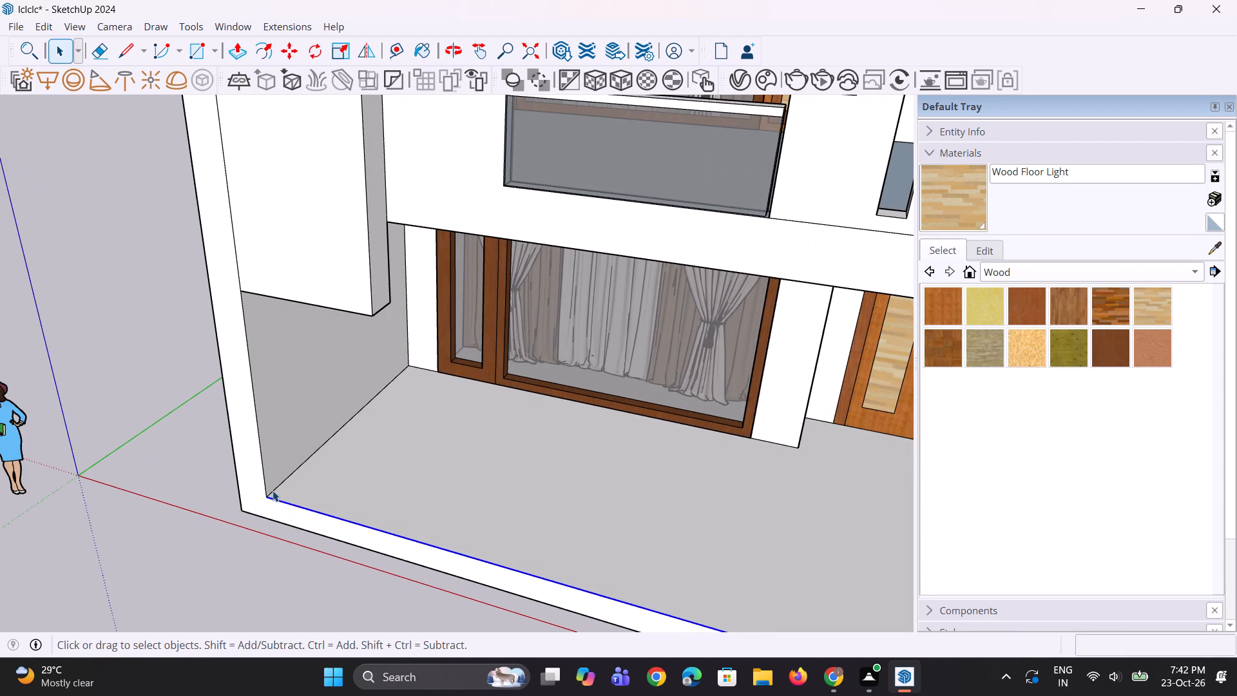
{"action": "key", "text": "m"}
{"action": "left_click", "coordinate": [271, 499]}
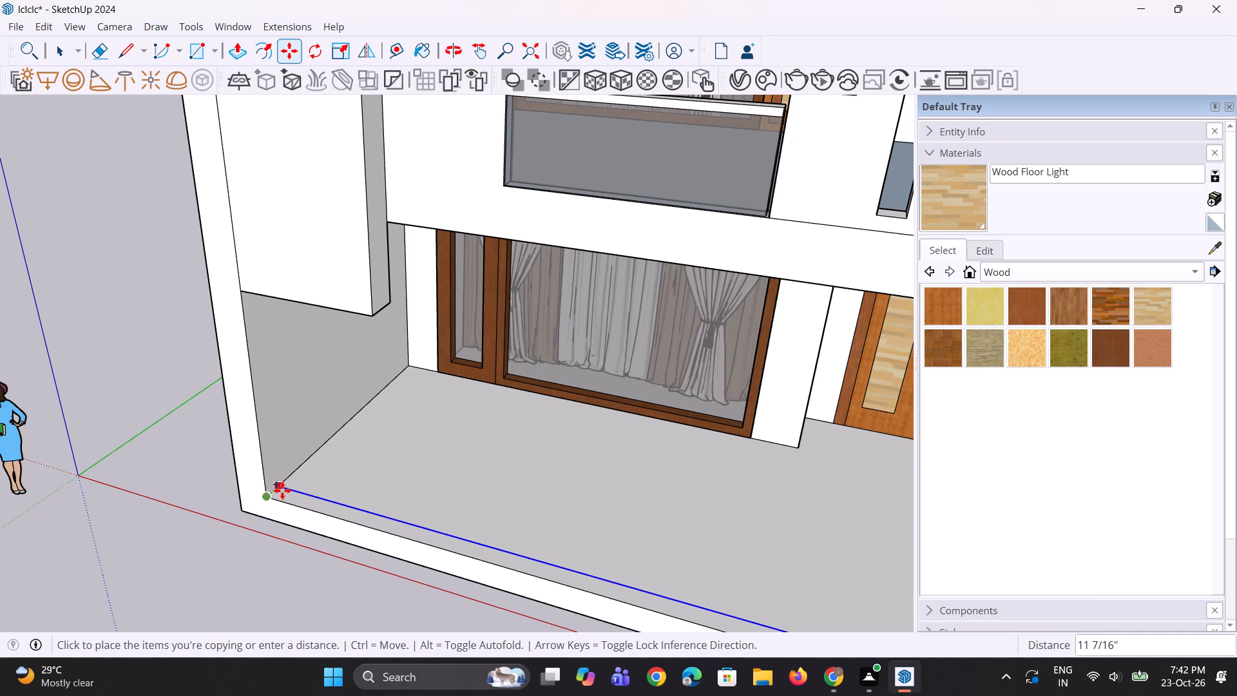
{"action": "left_click", "coordinate": [282, 490]}
{"action": "scroll", "coordinate": [264, 490], "scroll_direction": "down", "scroll_amount": 5}
{"action": "key", "text": "space"}
{"action": "key", "text": "space"}
{"action": "left_click", "coordinate": [247, 543]}
Copy the strip's short end edge at the side wall along the porch front to mark off a small section of the strip.
{"action": "scroll", "coordinate": [248, 521], "scroll_direction": "down", "scroll_amount": 5}
{"action": "middle_click_drag", "start_coordinate": [304, 511], "coordinate": [387, 537]}
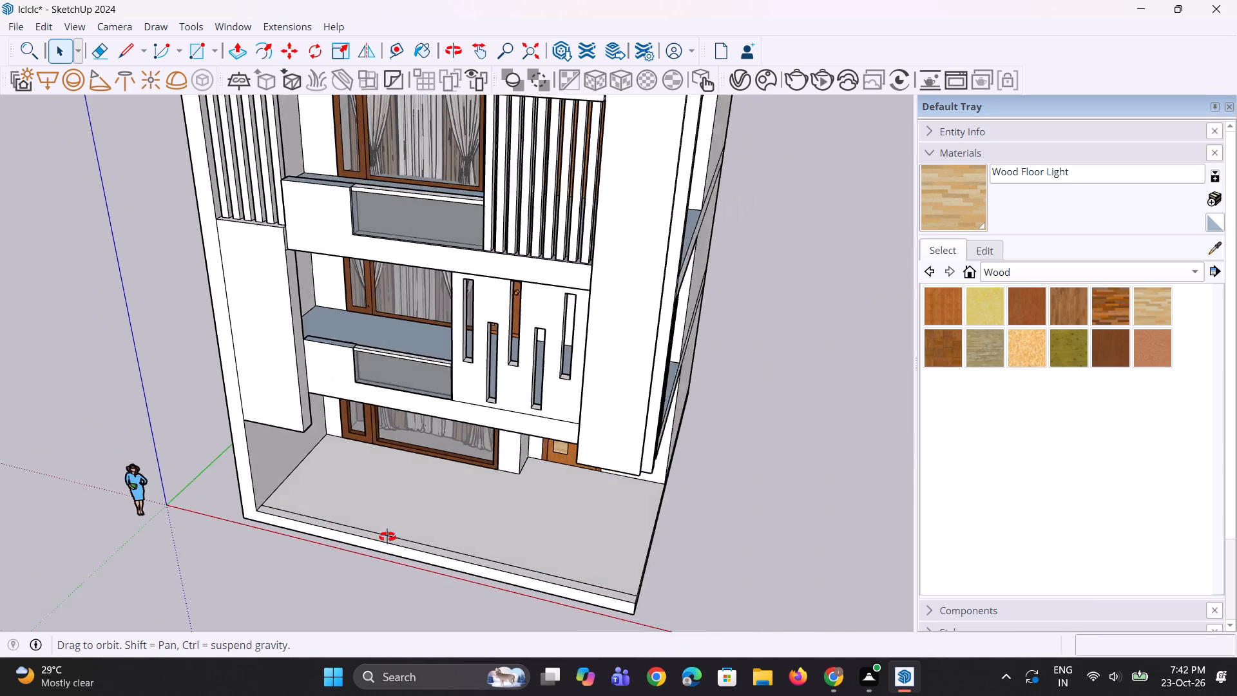
{"action": "middle_click_drag", "start_coordinate": [387, 537], "coordinate": [448, 530]}
{"action": "scroll", "coordinate": [389, 537], "scroll_direction": "up", "scroll_amount": 2}
{"action": "scroll", "coordinate": [245, 546], "scroll_direction": "up", "scroll_amount": 2}
{"action": "left_click", "coordinate": [221, 561]}
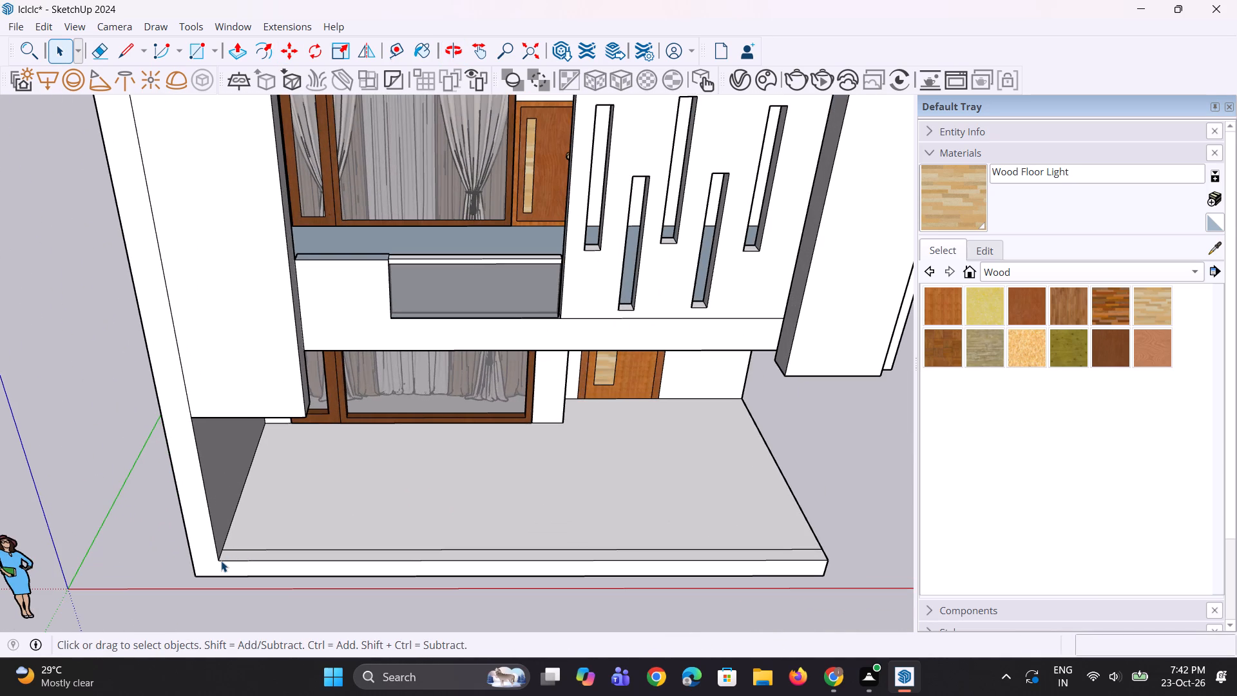
{"action": "scroll", "coordinate": [221, 561], "scroll_direction": "up", "scroll_amount": 3}
{"action": "left_click", "coordinate": [221, 556]}
{"action": "scroll", "coordinate": [211, 563], "scroll_direction": "up", "scroll_amount": 4}
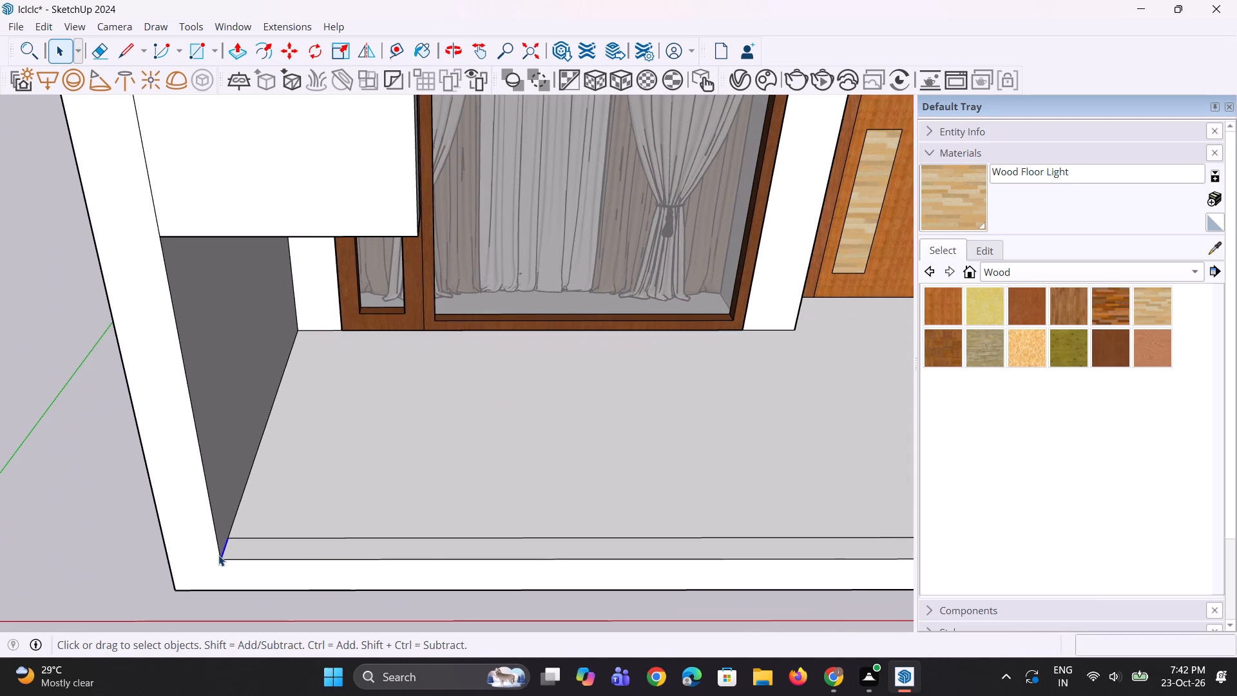
{"action": "key", "text": "m"}
{"action": "left_click", "coordinate": [229, 561]}
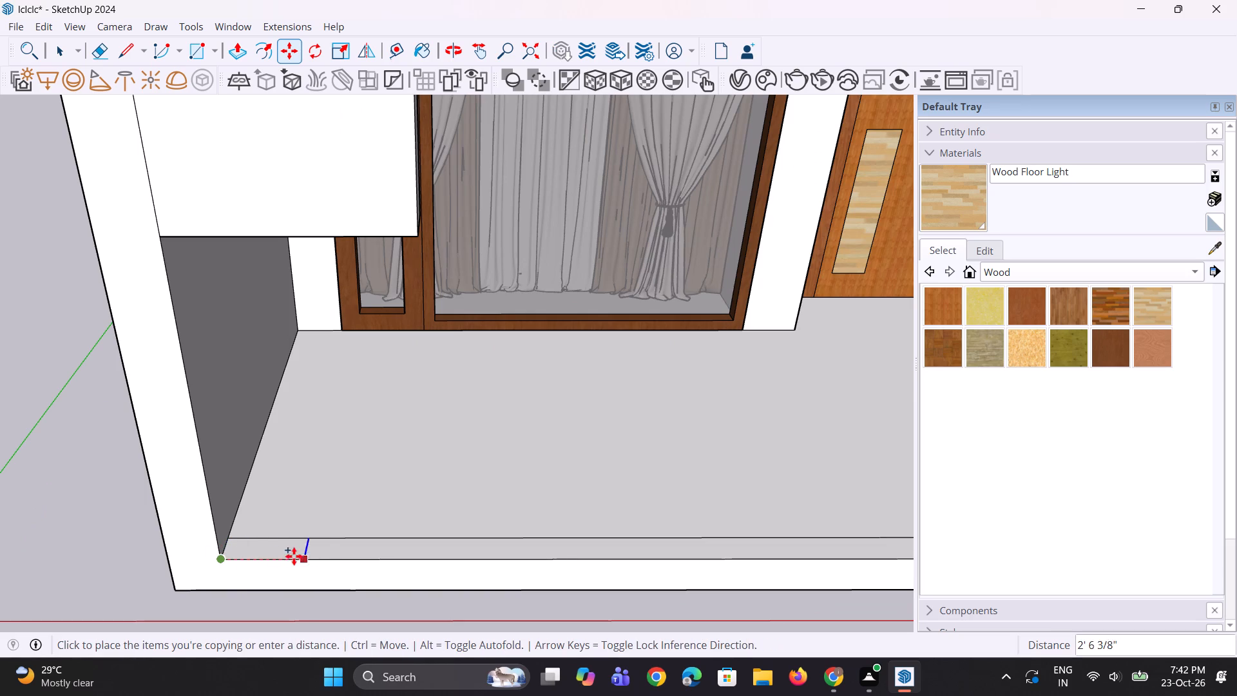
{"action": "left_click", "coordinate": [327, 556]}
{"action": "scroll", "coordinate": [275, 538], "scroll_direction": "down", "scroll_amount": 5}
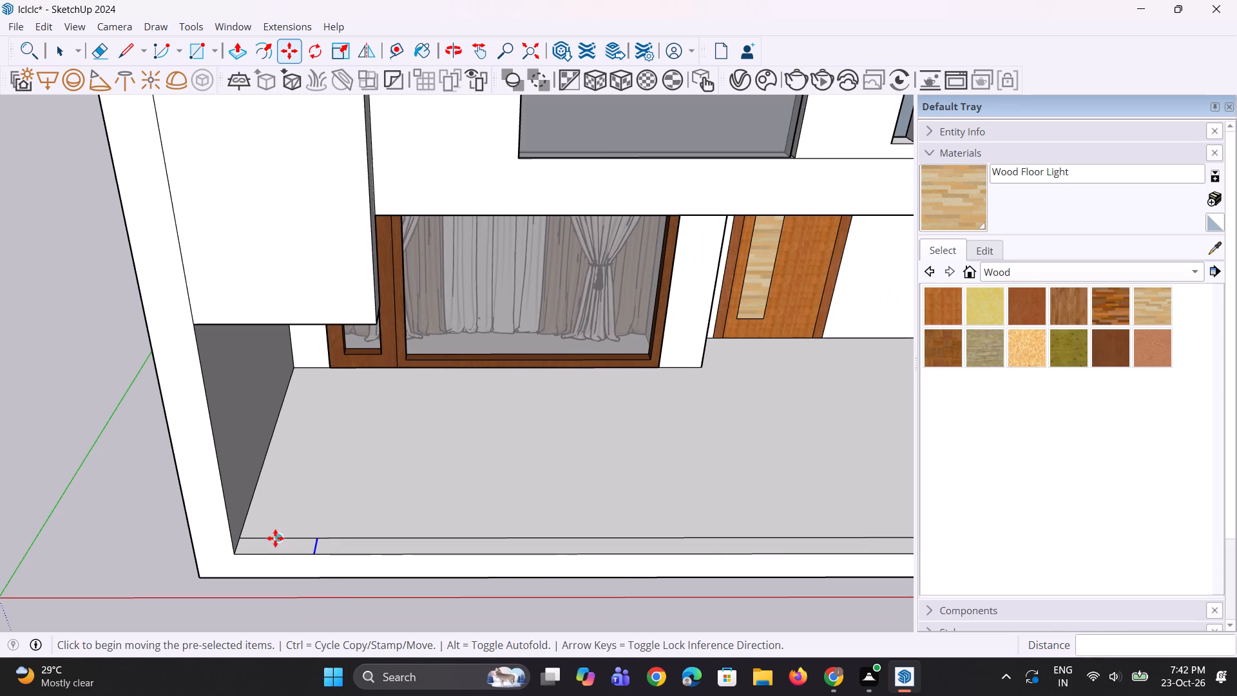
{"action": "key", "text": "space"}
{"action": "key", "text": "space"}
{"action": "left_click", "coordinate": [342, 584]}
{"action": "scroll", "coordinate": [297, 557], "scroll_direction": "down", "scroll_amount": 5}
{"action": "middle_click", "coordinate": [361, 530]}
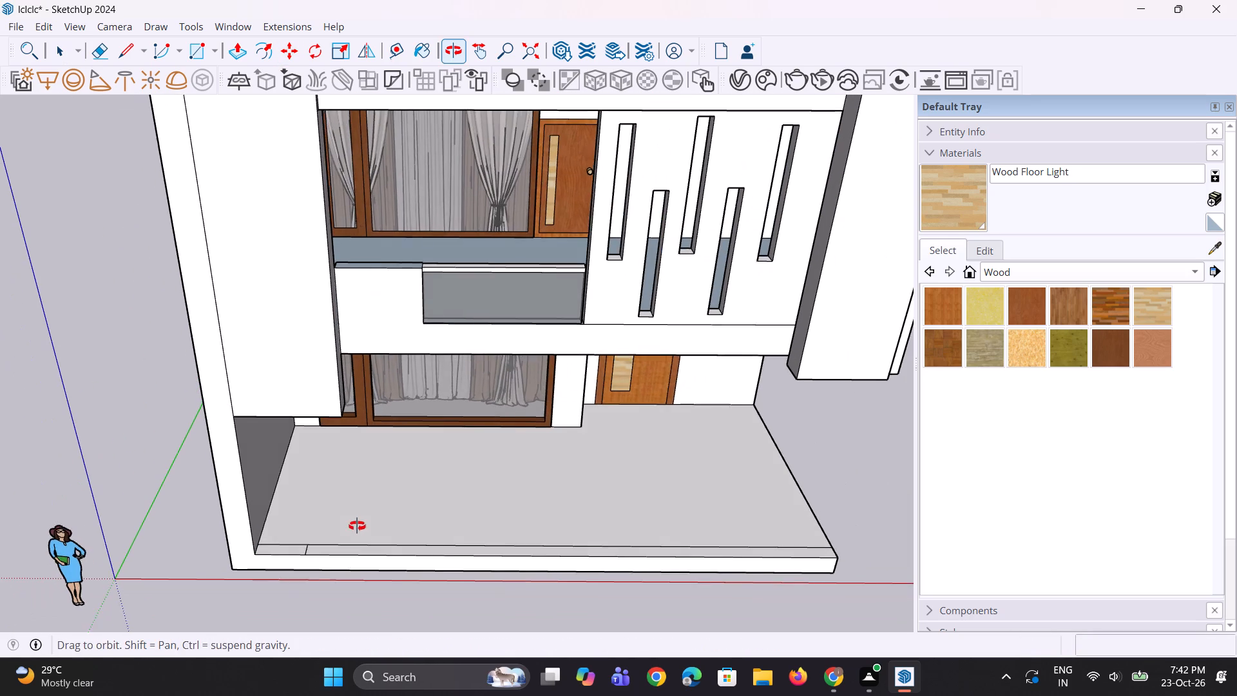
{"action": "scroll", "coordinate": [362, 508], "scroll_direction": "down", "scroll_amount": 5}
{"action": "middle_click_drag", "start_coordinate": [446, 524], "coordinate": [432, 525]}
{"action": "scroll", "coordinate": [345, 529], "scroll_direction": "up", "scroll_amount": 5}
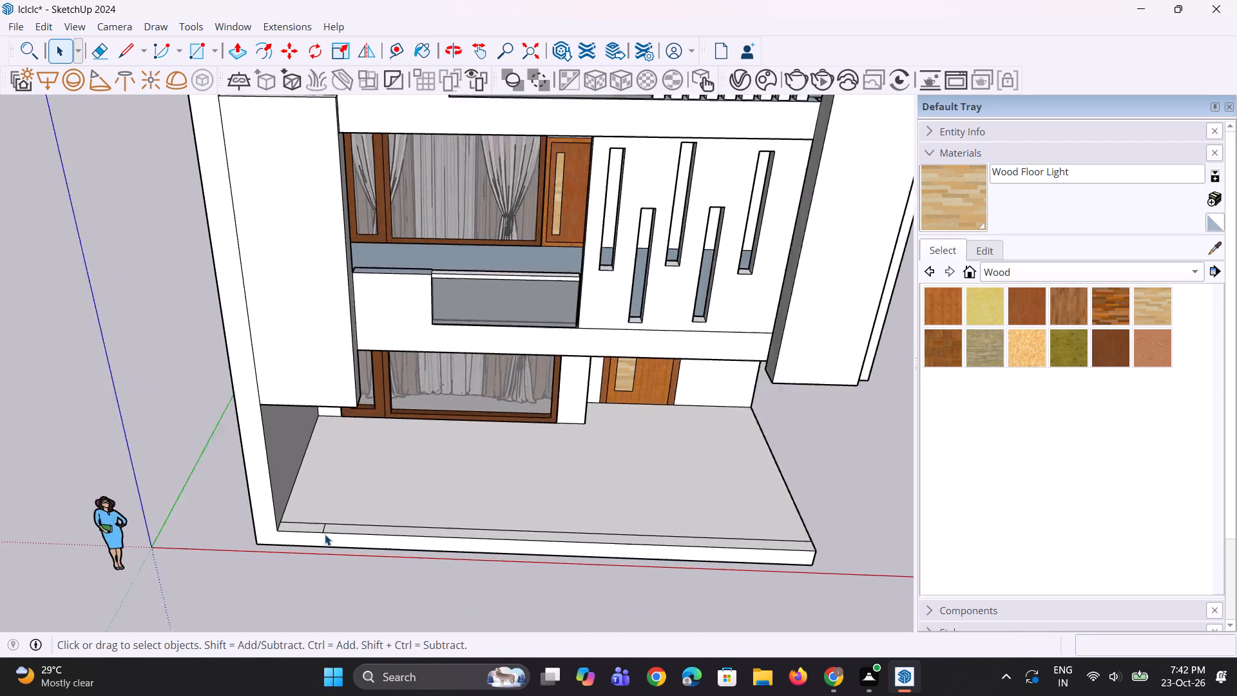
Copy the strip's short division edge about 20' 6 15/16" along the porch front, away from the side wall.
{"action": "scroll", "coordinate": [325, 534], "scroll_direction": "up", "scroll_amount": 2}
{"action": "left_click", "coordinate": [323, 527]}
{"action": "scroll", "coordinate": [323, 527], "scroll_direction": "up", "scroll_amount": 1}
{"action": "key", "text": "m"}
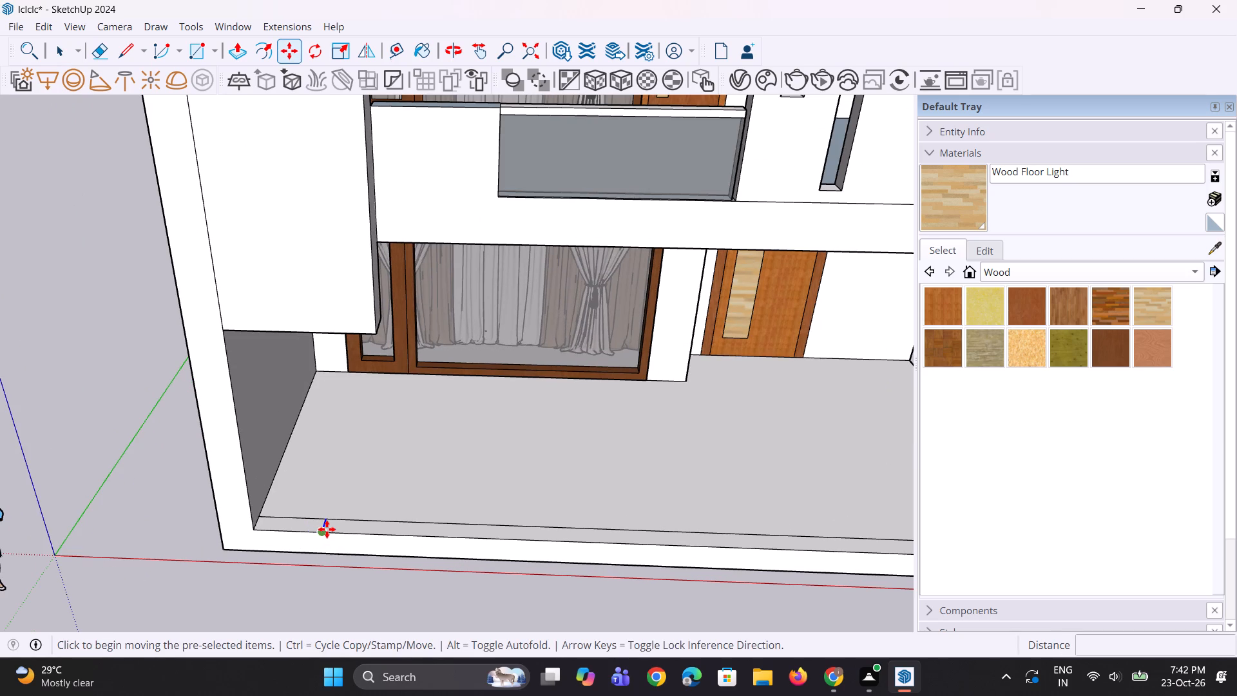
{"action": "left_click", "coordinate": [325, 533]}
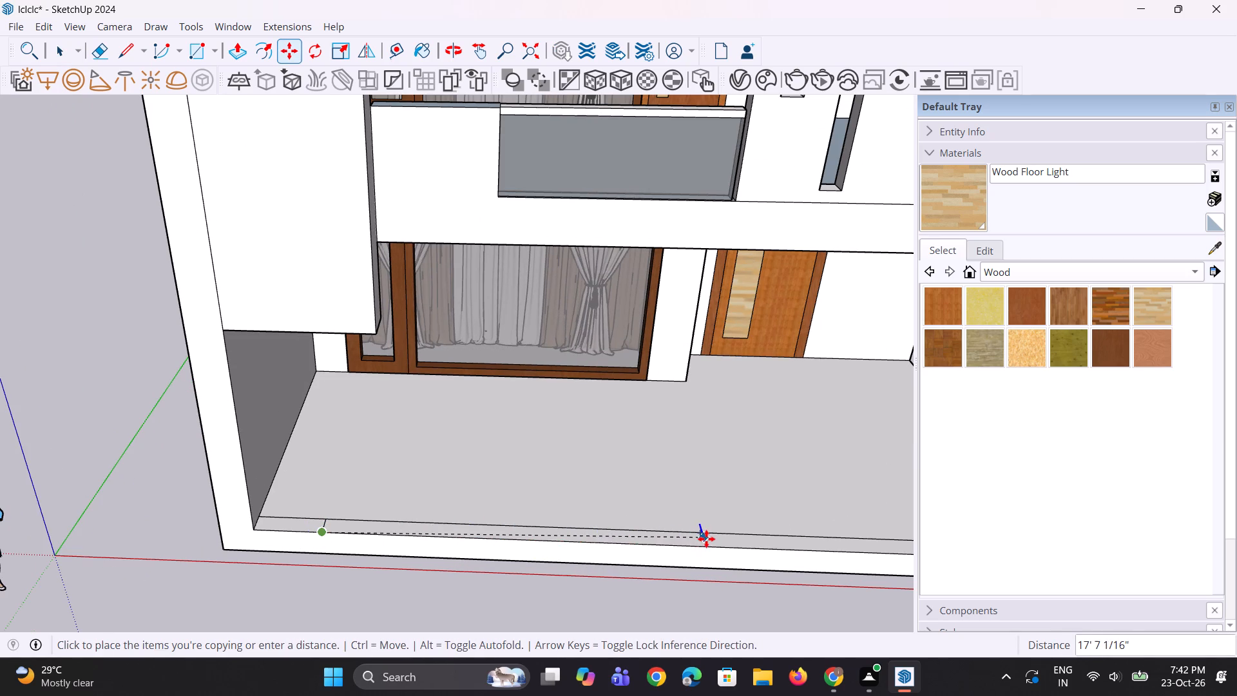
{"action": "left_click", "coordinate": [773, 546]}
{"action": "scroll", "coordinate": [489, 545], "scroll_direction": "down", "scroll_amount": 5}
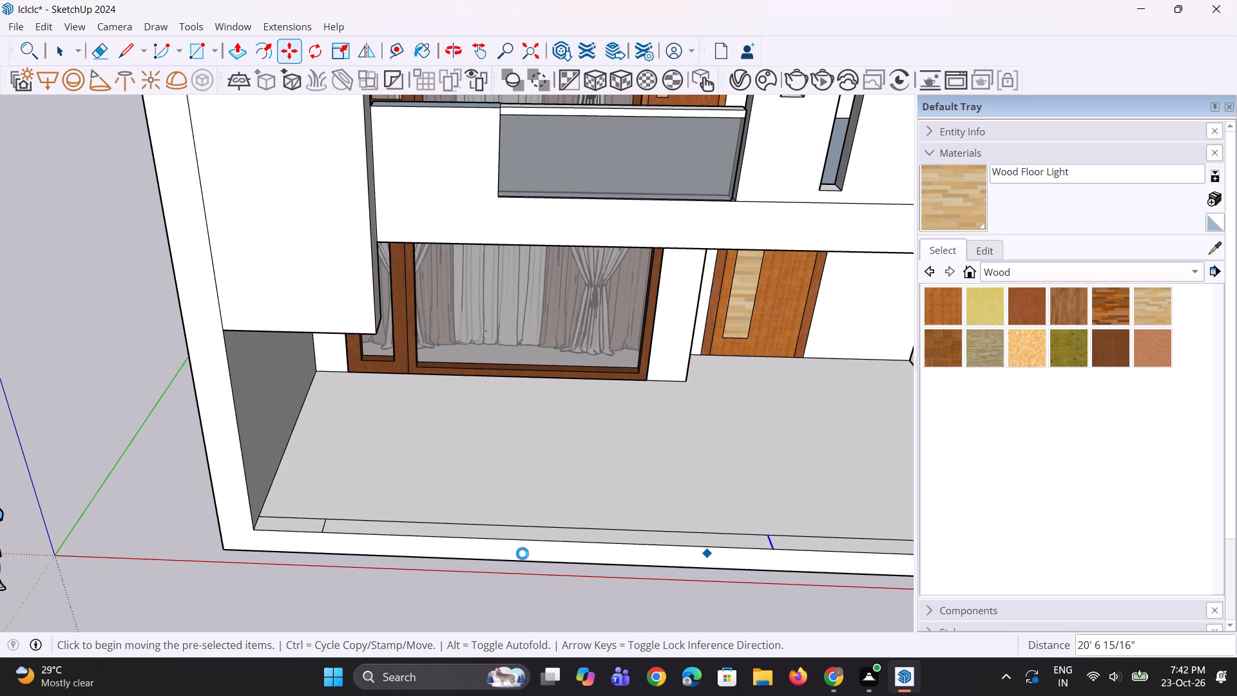
{"action": "scroll", "coordinate": [464, 569], "scroll_direction": "down", "scroll_amount": 5}
{"action": "key", "text": "space"}
{"action": "key", "text": "space"}
{"action": "left_click", "coordinate": [369, 595]}
{"action": "scroll", "coordinate": [232, 510], "scroll_direction": "down", "scroll_amount": 6}
Push/Pull the strip section at the entrance-door end up about 7' 5 3/8" to form a front boundary wall.
{"action": "middle_click_drag", "start_coordinate": [571, 541], "coordinate": [562, 549]}
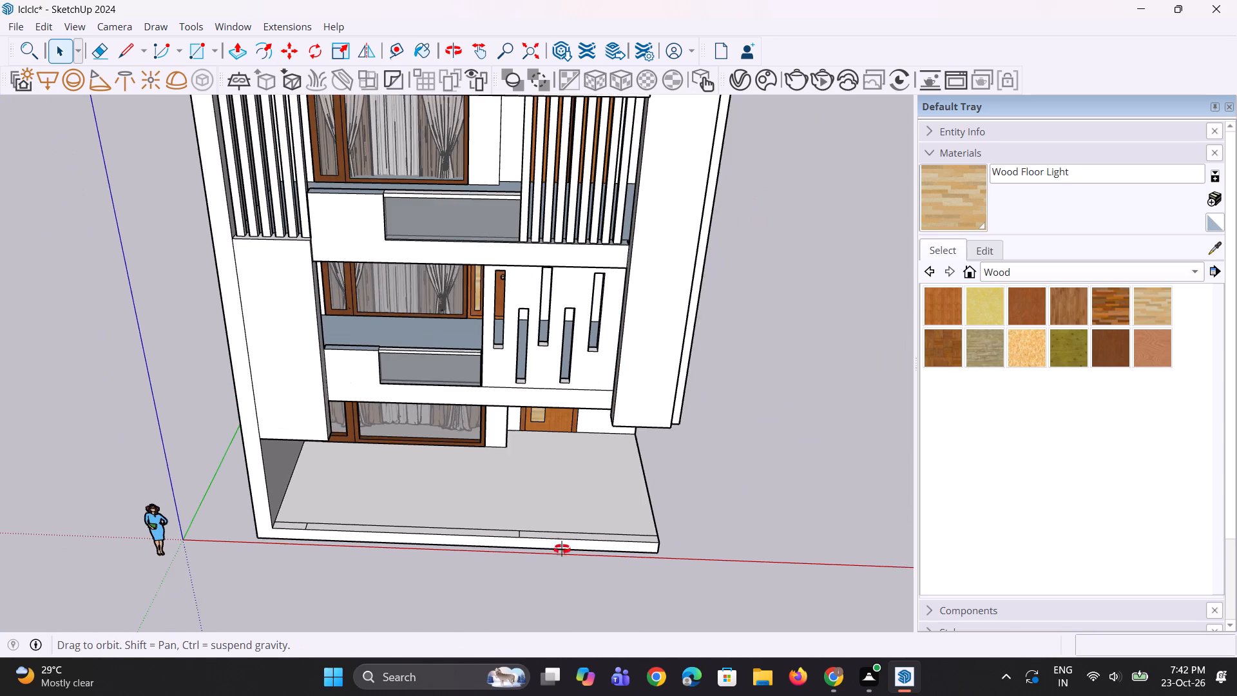
{"action": "middle_click_drag", "start_coordinate": [562, 549], "coordinate": [527, 560]}
{"action": "scroll", "coordinate": [581, 566], "scroll_direction": "up", "scroll_amount": 6}
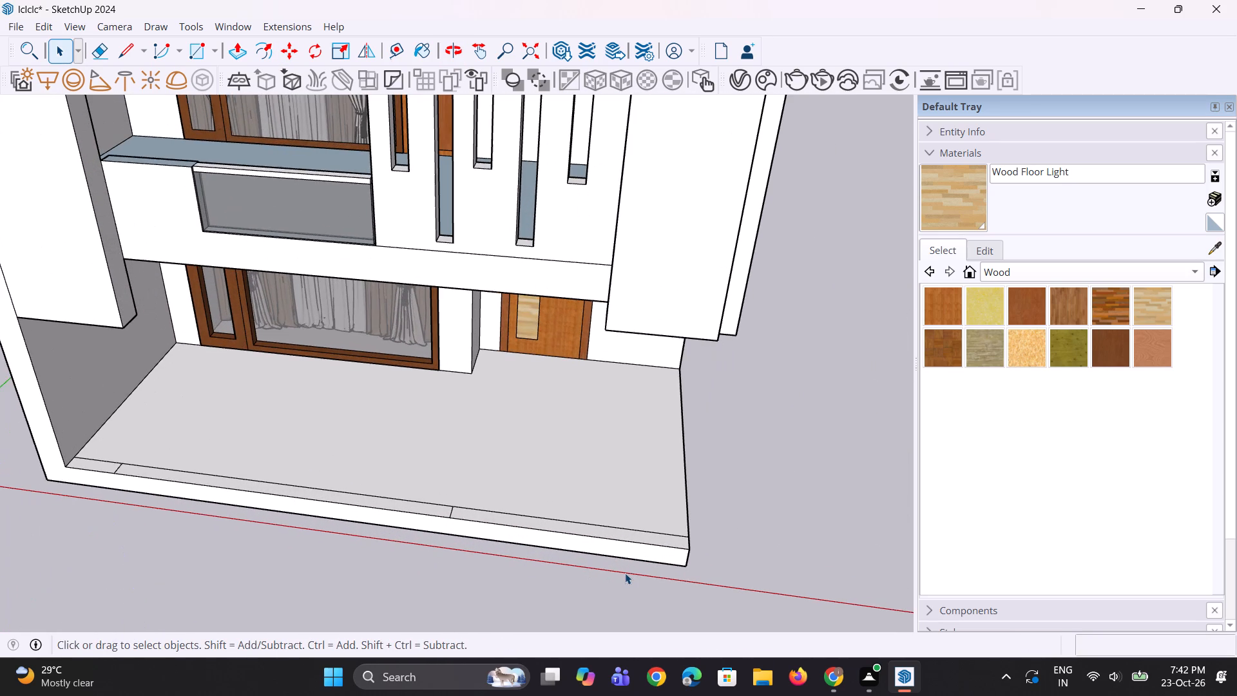
{"action": "scroll", "coordinate": [552, 549], "scroll_direction": "up", "scroll_amount": 2}
{"action": "scroll", "coordinate": [484, 514], "scroll_direction": "up", "scroll_amount": 3}
{"action": "scroll", "coordinate": [435, 507], "scroll_direction": "down", "scroll_amount": 4}
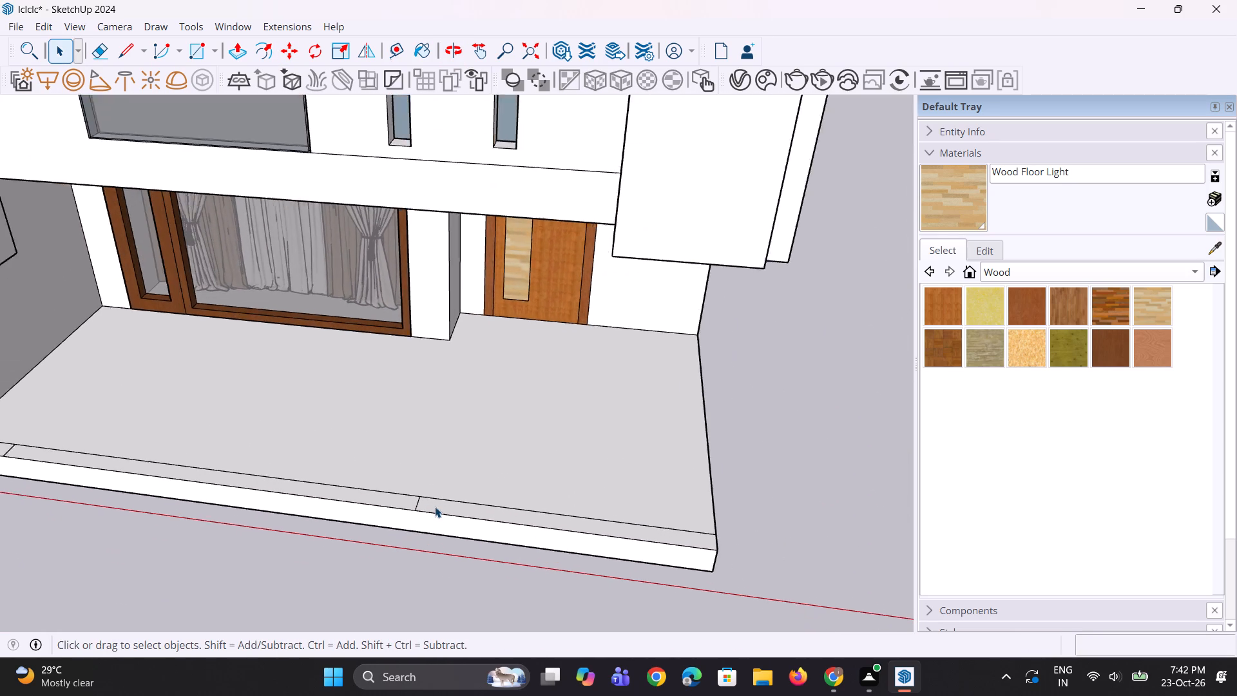
{"action": "middle_click_drag", "start_coordinate": [671, 537], "coordinate": [615, 505]}
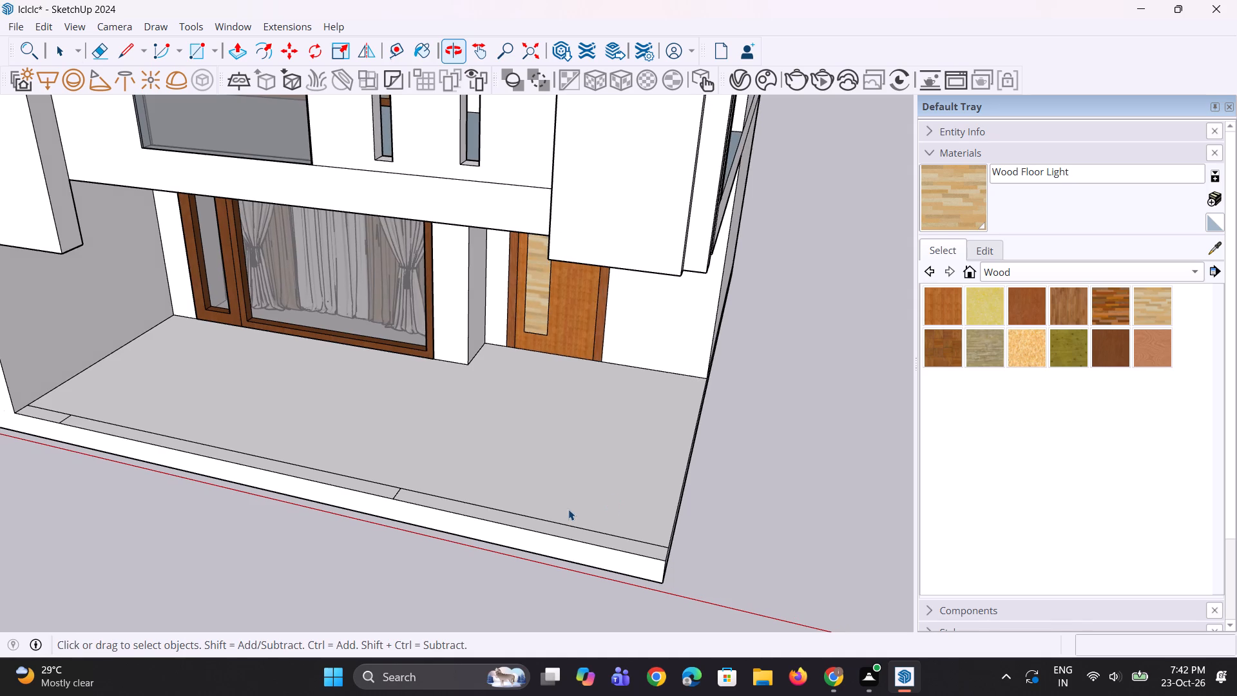
{"action": "scroll", "coordinate": [568, 509], "scroll_direction": "up", "scroll_amount": 2}
{"action": "key", "text": "o"}
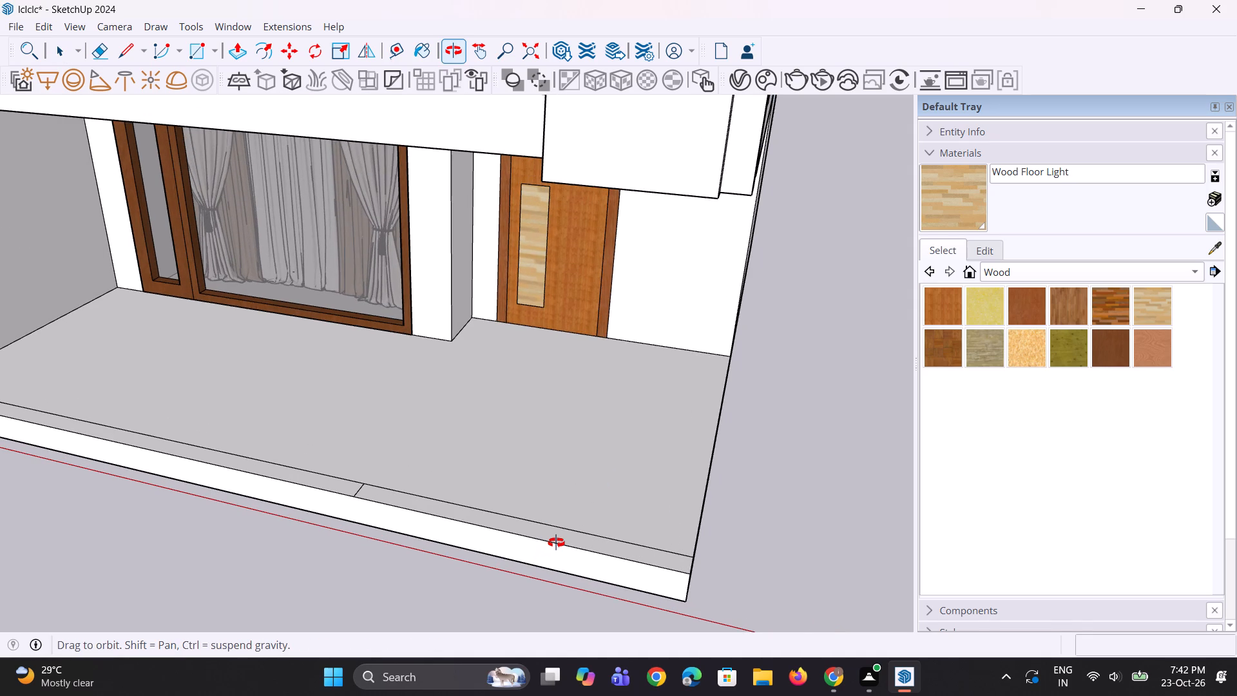
{"action": "key", "text": "p"}
{"action": "scroll", "coordinate": [547, 549], "scroll_direction": "down", "scroll_amount": 1}
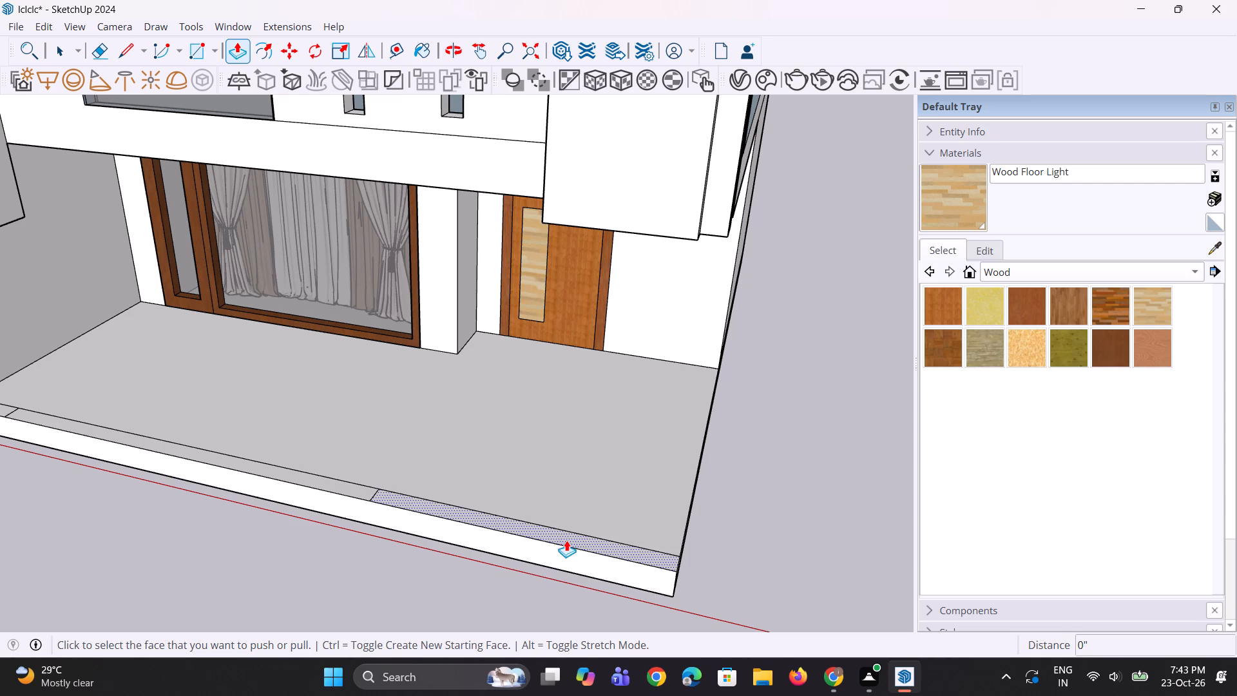
{"action": "scroll", "coordinate": [593, 533], "scroll_direction": "down", "scroll_amount": 4}
{"action": "scroll", "coordinate": [584, 539], "scroll_direction": "up", "scroll_amount": 2}
{"action": "left_click", "coordinate": [587, 537]}
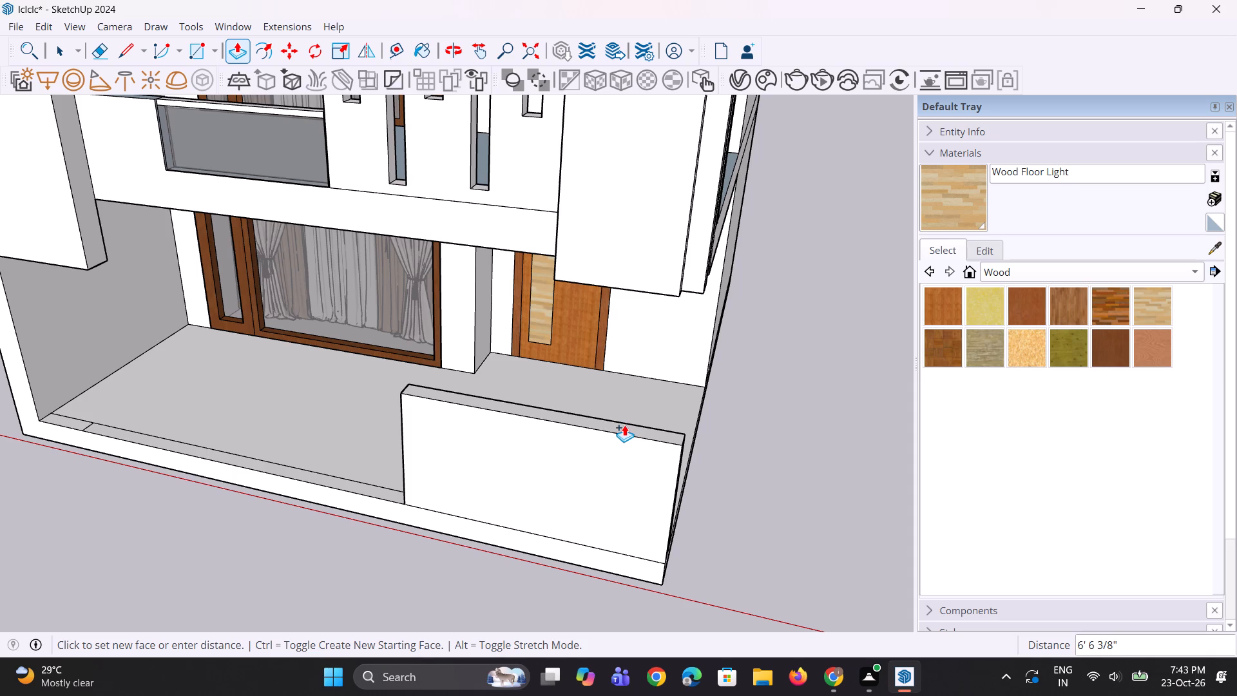
{"action": "left_click", "coordinate": [637, 409]}
{"action": "scroll", "coordinate": [608, 510], "scroll_direction": "down", "scroll_amount": 4}
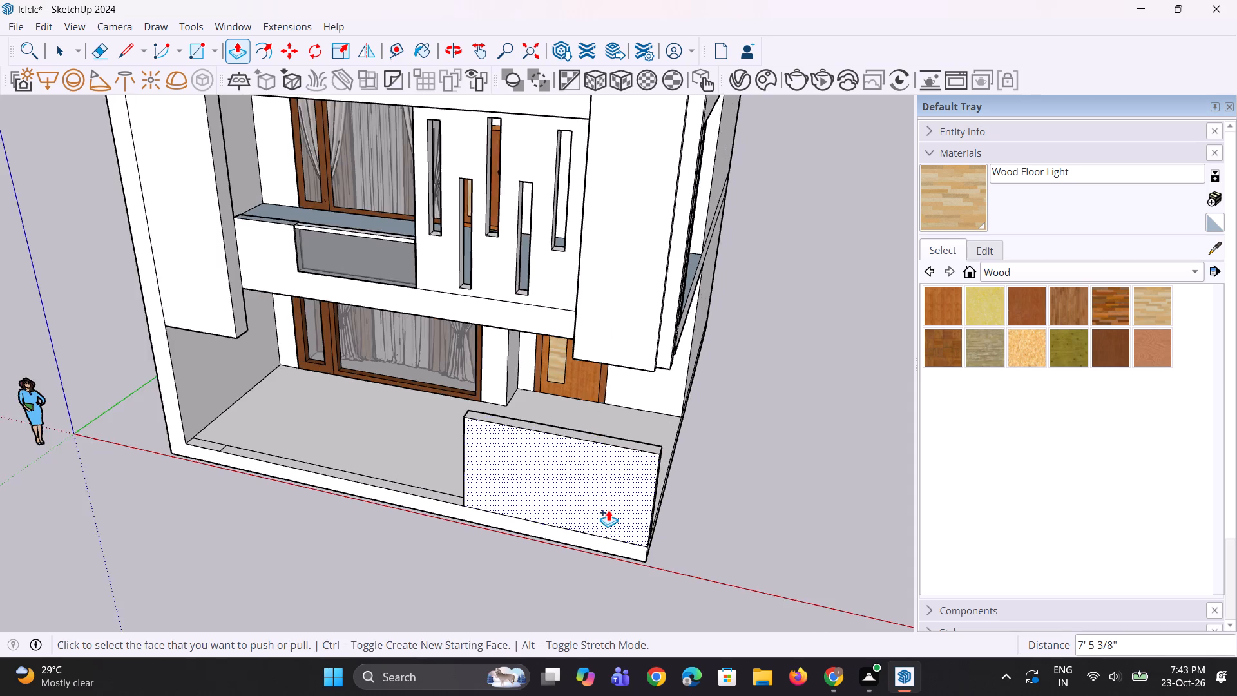
Move the strip's division edge near the side wall about 1' 1 3/4" closer to that wall.
{"action": "middle_click_drag", "start_coordinate": [603, 492], "coordinate": [734, 347]}
{"action": "scroll", "coordinate": [149, 439], "scroll_direction": "up", "scroll_amount": 4}
{"action": "middle_click_drag", "start_coordinate": [160, 501], "coordinate": [169, 548]}
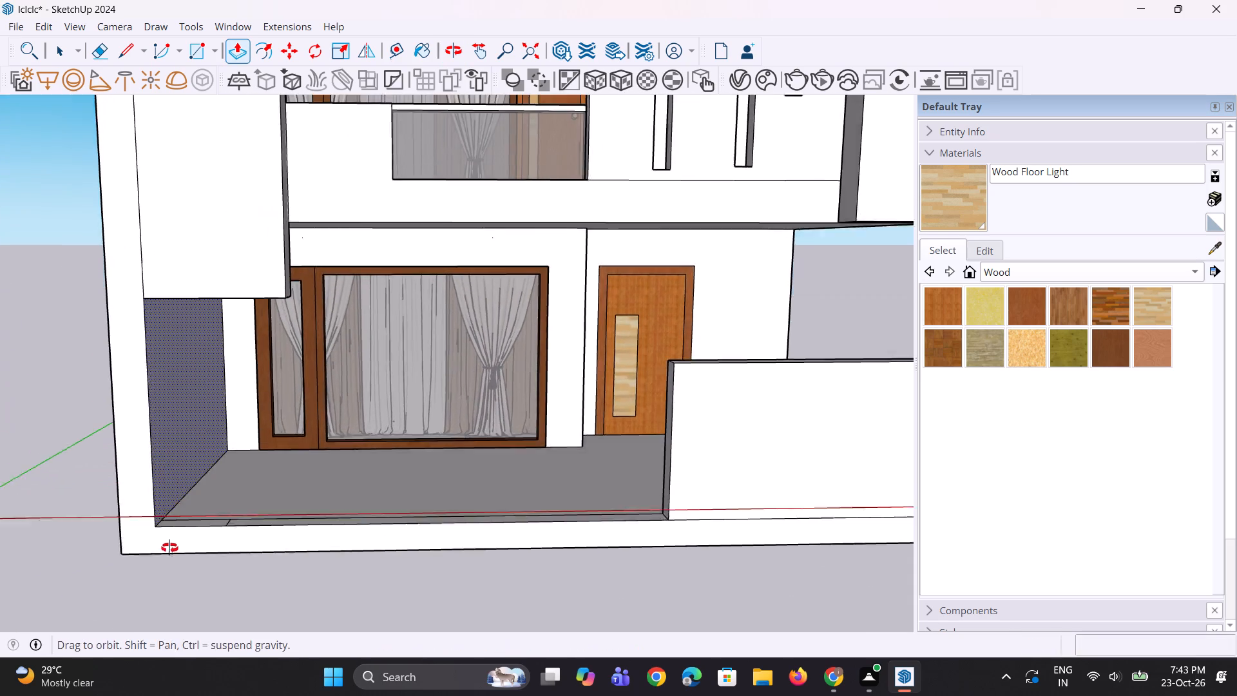
{"action": "middle_click_drag", "start_coordinate": [169, 548], "coordinate": [175, 559]}
{"action": "scroll", "coordinate": [187, 541], "scroll_direction": "up", "scroll_amount": 4}
{"action": "key", "text": "space"}
{"action": "key", "text": "space"}
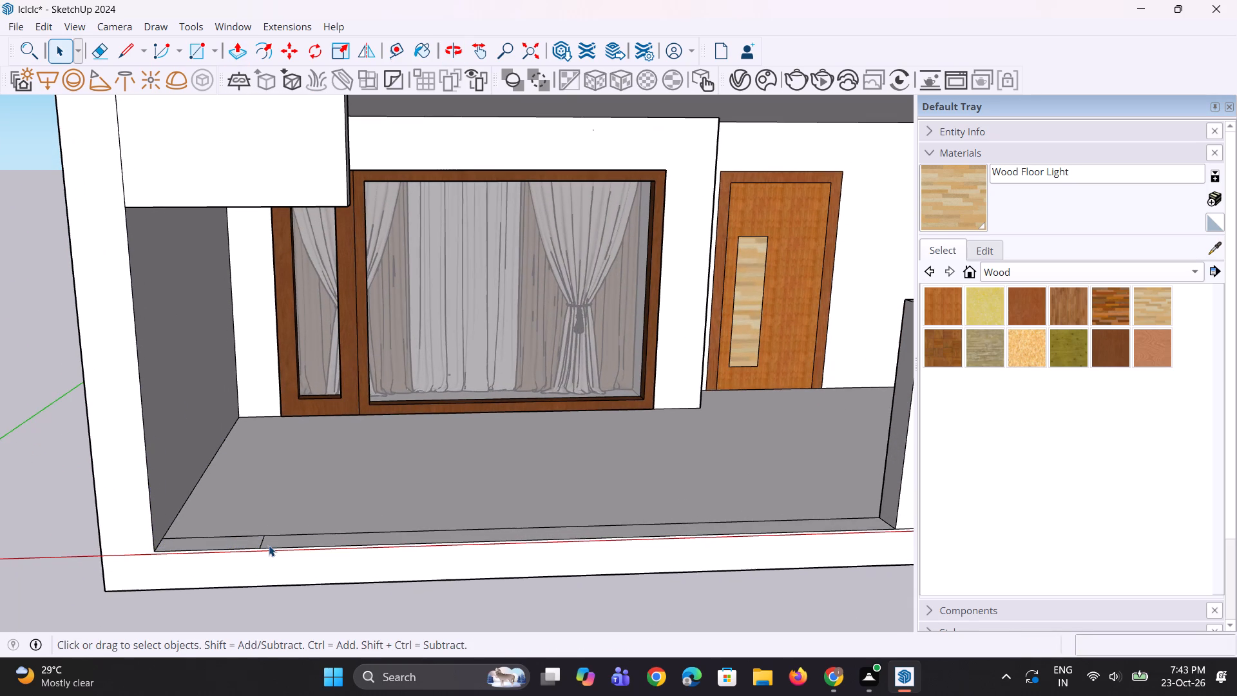
{"action": "left_click", "coordinate": [265, 543]}
{"action": "scroll", "coordinate": [263, 544], "scroll_direction": "up", "scroll_amount": 3}
{"action": "left_click", "coordinate": [263, 544]}
{"action": "middle_click_drag", "start_coordinate": [258, 547], "coordinate": [271, 578]}
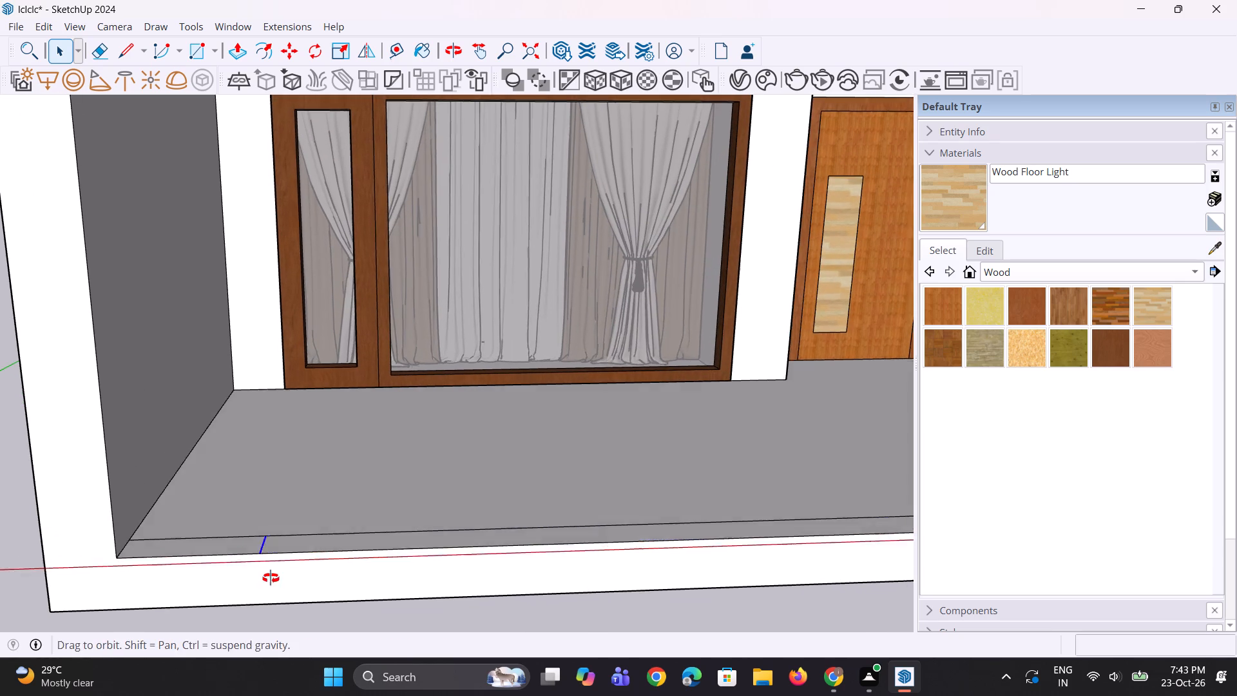
{"action": "middle_click_drag", "start_coordinate": [271, 578], "coordinate": [275, 592]}
{"action": "key", "text": "m"}
{"action": "scroll", "coordinate": [299, 527], "scroll_direction": "up", "scroll_amount": 1}
{"action": "scroll", "coordinate": [303, 518], "scroll_direction": "down", "scroll_amount": 4}
{"action": "scroll", "coordinate": [276, 597], "scroll_direction": "up", "scroll_amount": 3}
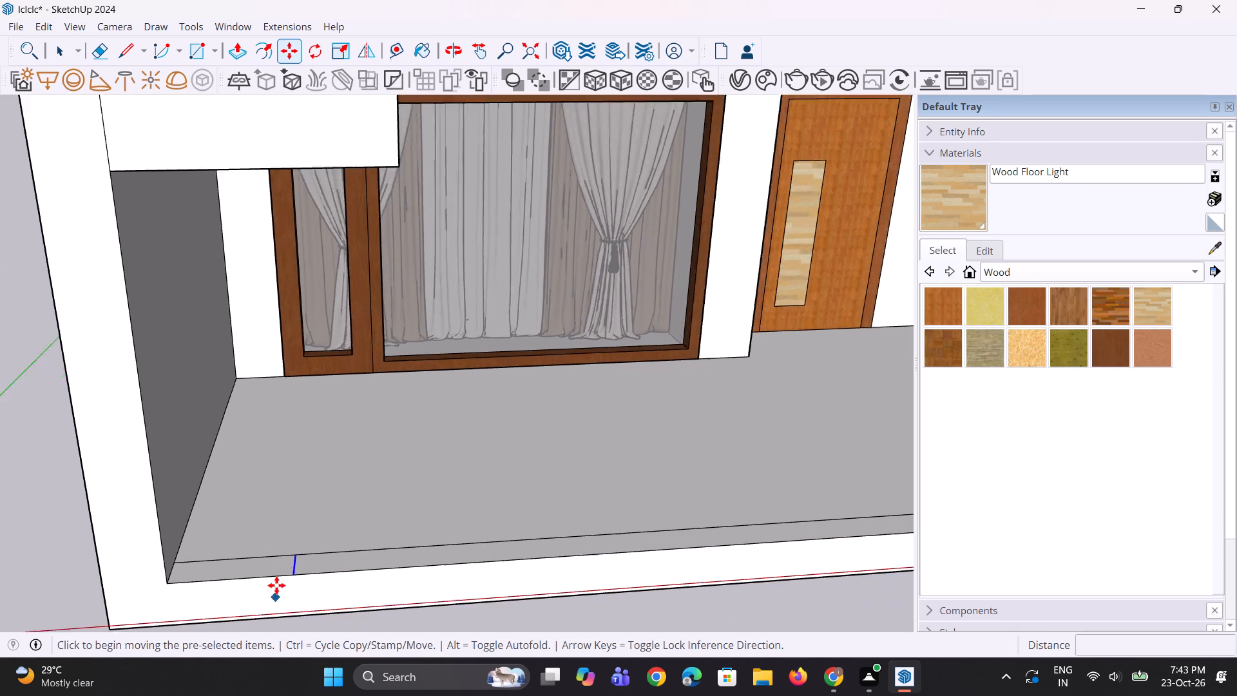
{"action": "scroll", "coordinate": [276, 585], "scroll_direction": "up", "scroll_amount": 4}
{"action": "left_click", "coordinate": [303, 572]}
{"action": "left_click", "coordinate": [231, 566]}
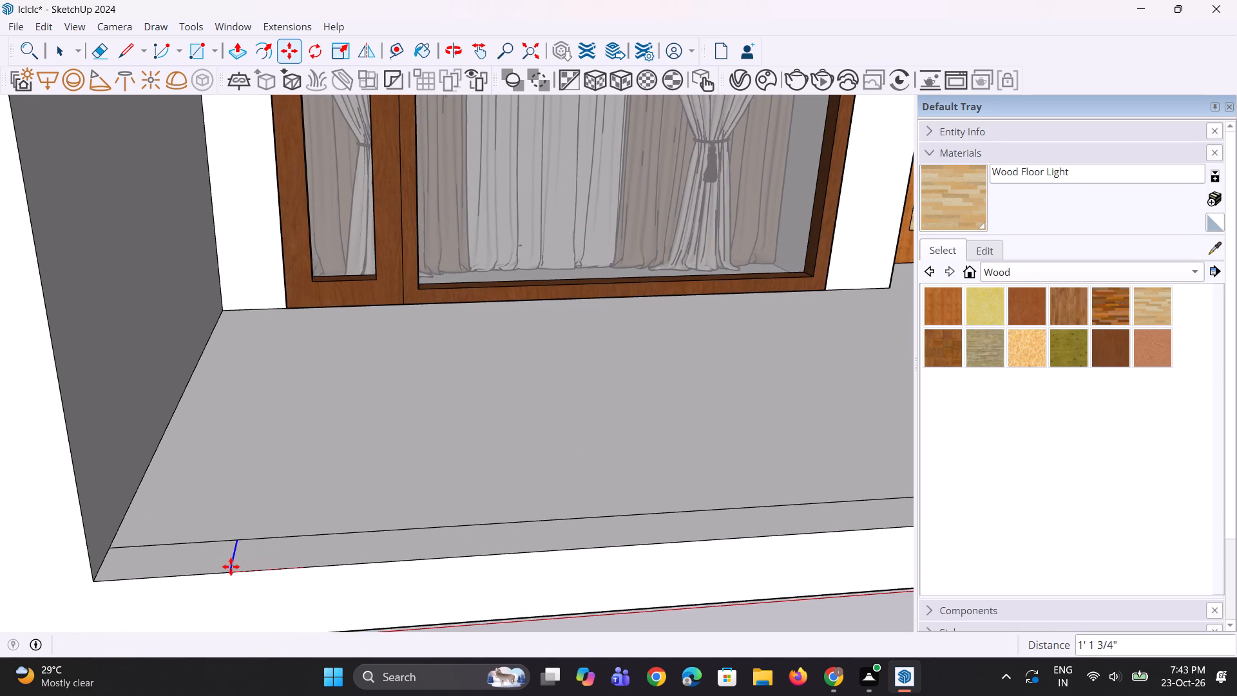
Push/Pull the small strip section beside the side wall up to the height of the front boundary wall, 7' 5 3/8".
{"action": "scroll", "coordinate": [227, 566], "scroll_direction": "down", "scroll_amount": 3}
{"action": "key", "text": "p"}
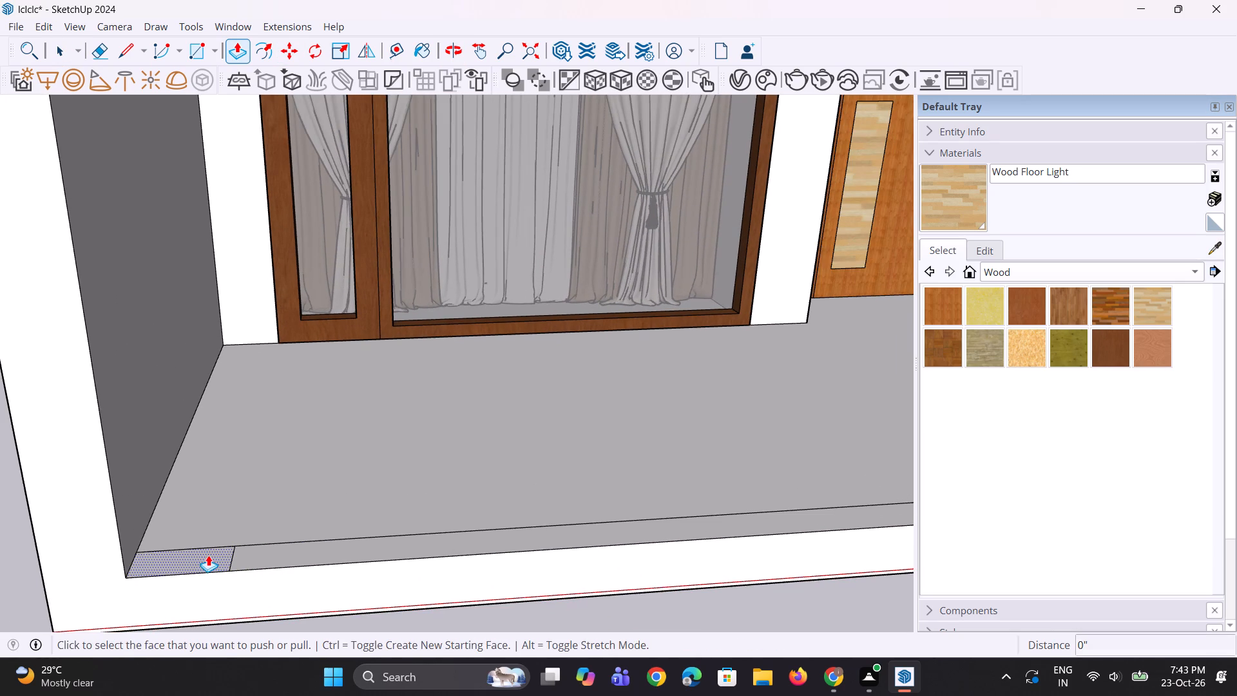
{"action": "left_click", "coordinate": [208, 555]}
{"action": "scroll", "coordinate": [194, 452], "scroll_direction": "down", "scroll_amount": 7}
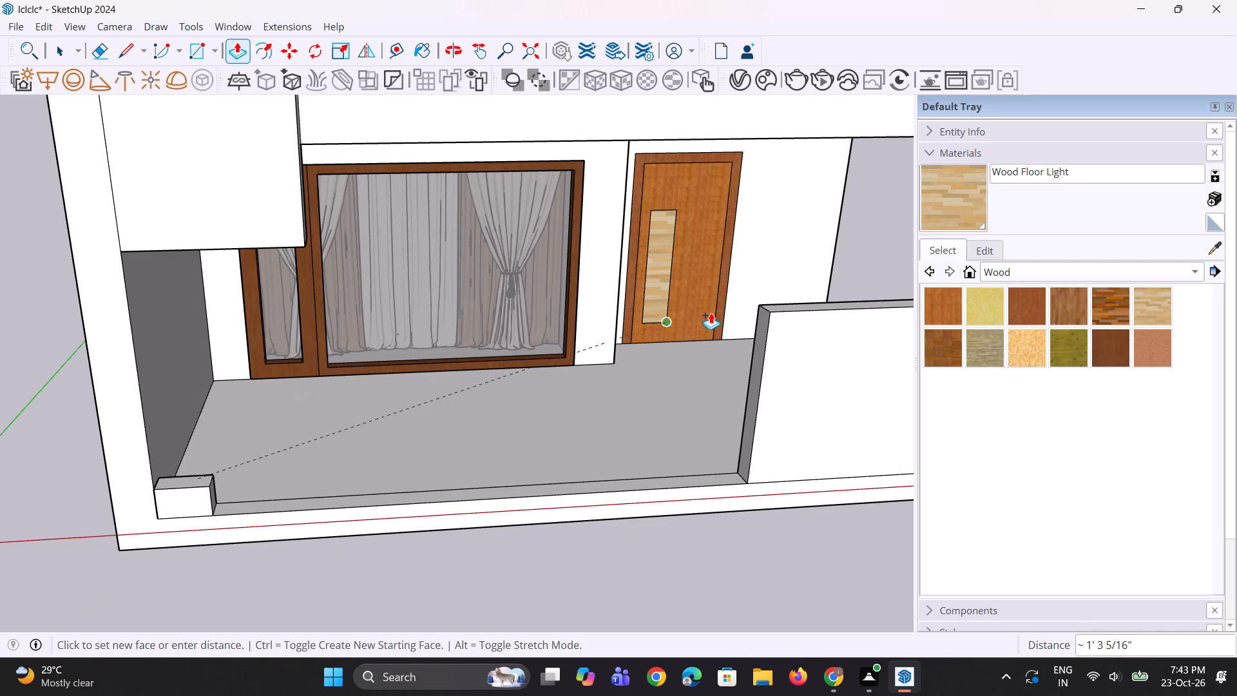
{"action": "left_click", "coordinate": [769, 308]}
{"action": "scroll", "coordinate": [434, 561], "scroll_direction": "down", "scroll_amount": 3}
Push the inner side face of the short front wall about 2 3/8" towards the side wall to narrow it.
{"action": "middle_click_drag", "start_coordinate": [385, 537], "coordinate": [378, 526]}
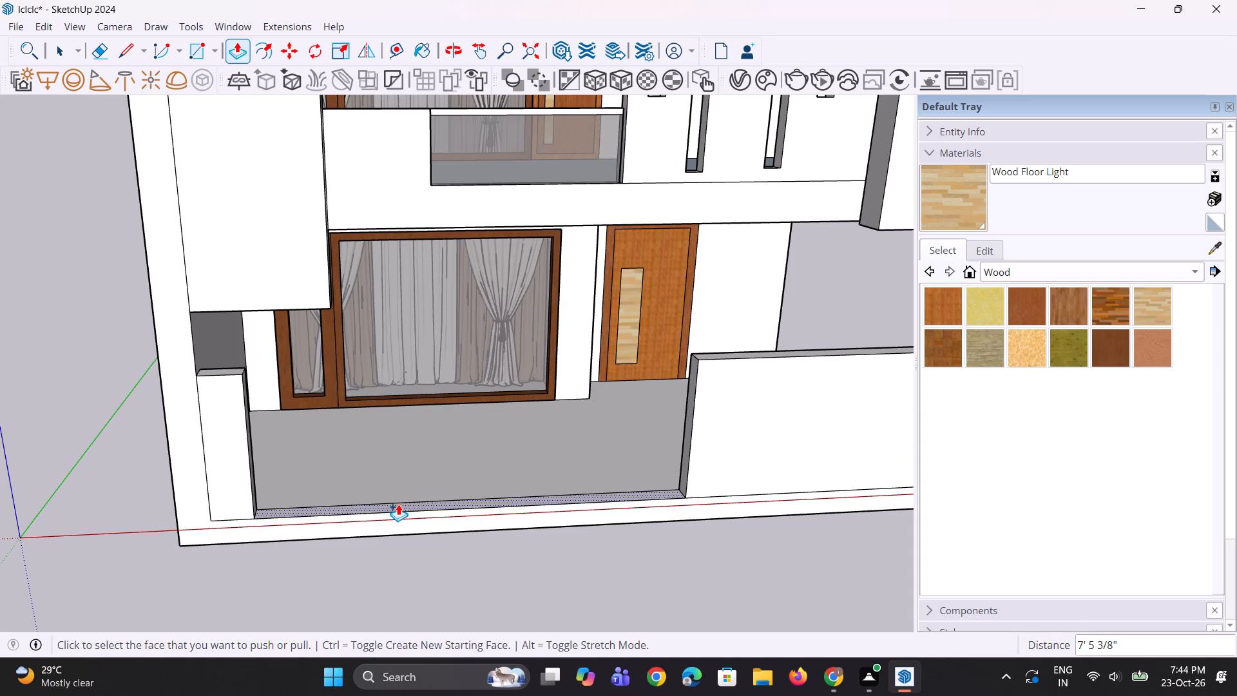
{"action": "scroll", "coordinate": [370, 421], "scroll_direction": "down", "scroll_amount": 3}
{"action": "middle_click_drag", "start_coordinate": [299, 489], "coordinate": [193, 517]}
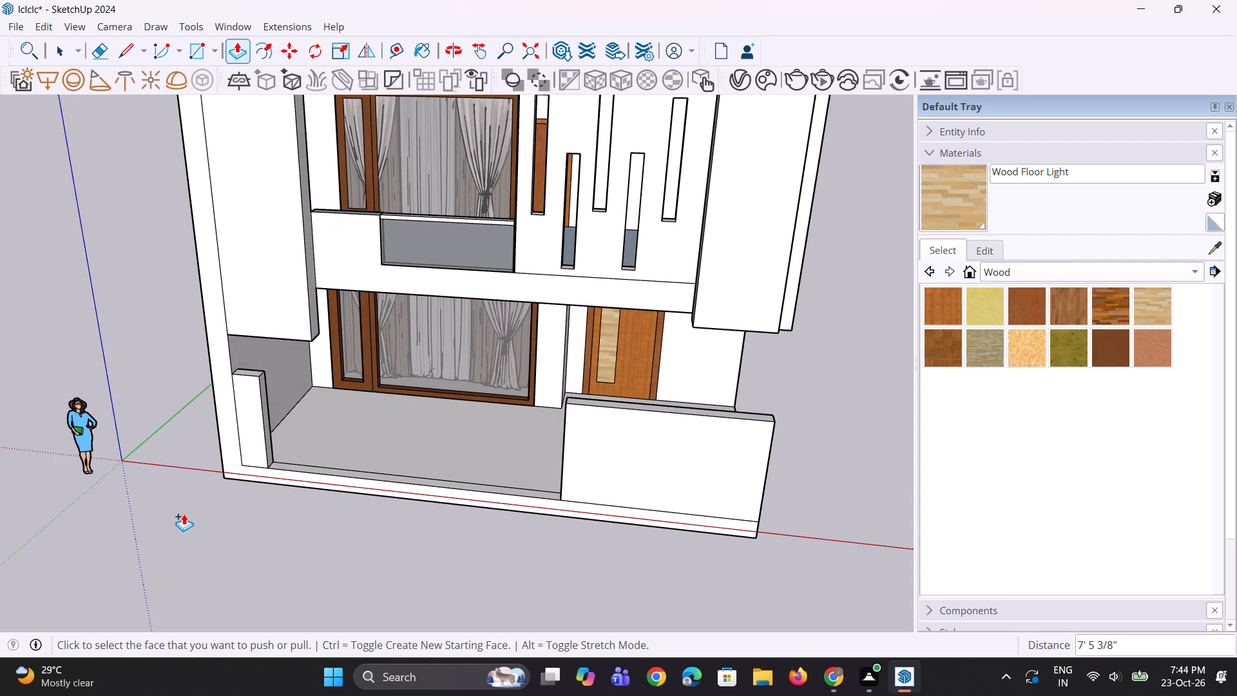
{"action": "scroll", "coordinate": [197, 510], "scroll_direction": "up", "scroll_amount": 2}
{"action": "scroll", "coordinate": [298, 449], "scroll_direction": "up", "scroll_amount": 3}
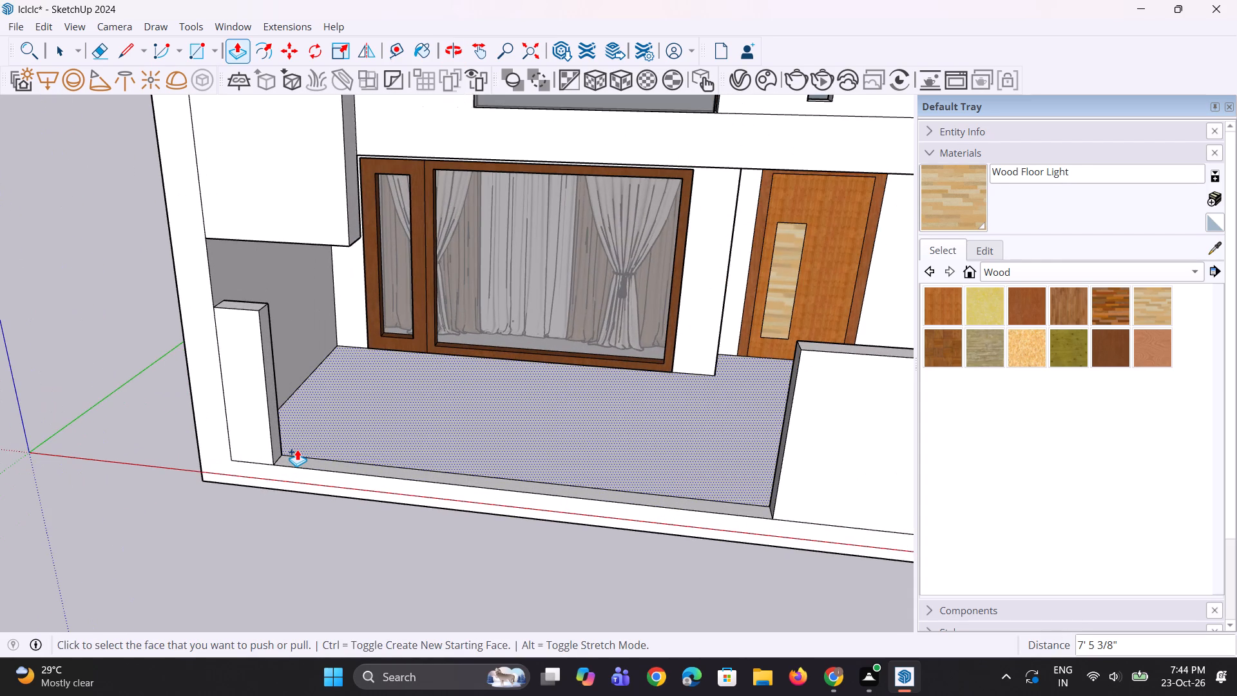
{"action": "scroll", "coordinate": [296, 449], "scroll_direction": "up", "scroll_amount": 3}
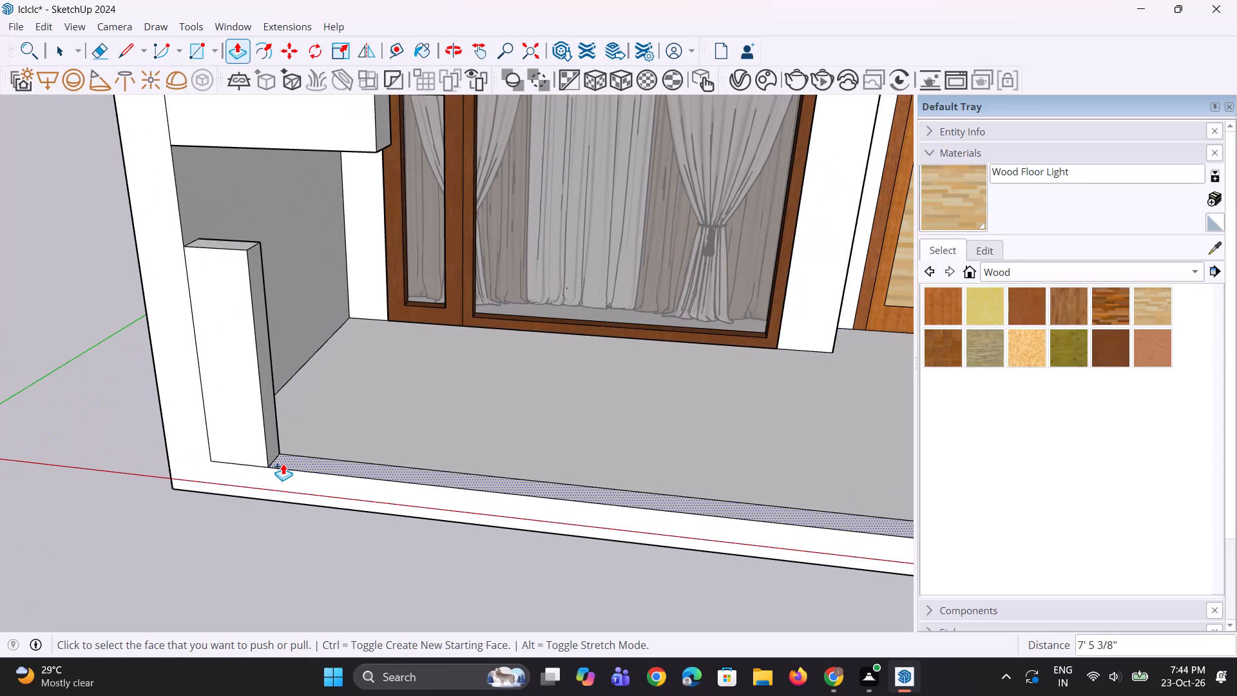
{"action": "scroll", "coordinate": [283, 463], "scroll_direction": "up", "scroll_amount": 4}
{"action": "scroll", "coordinate": [277, 469], "scroll_direction": "down", "scroll_amount": 2}
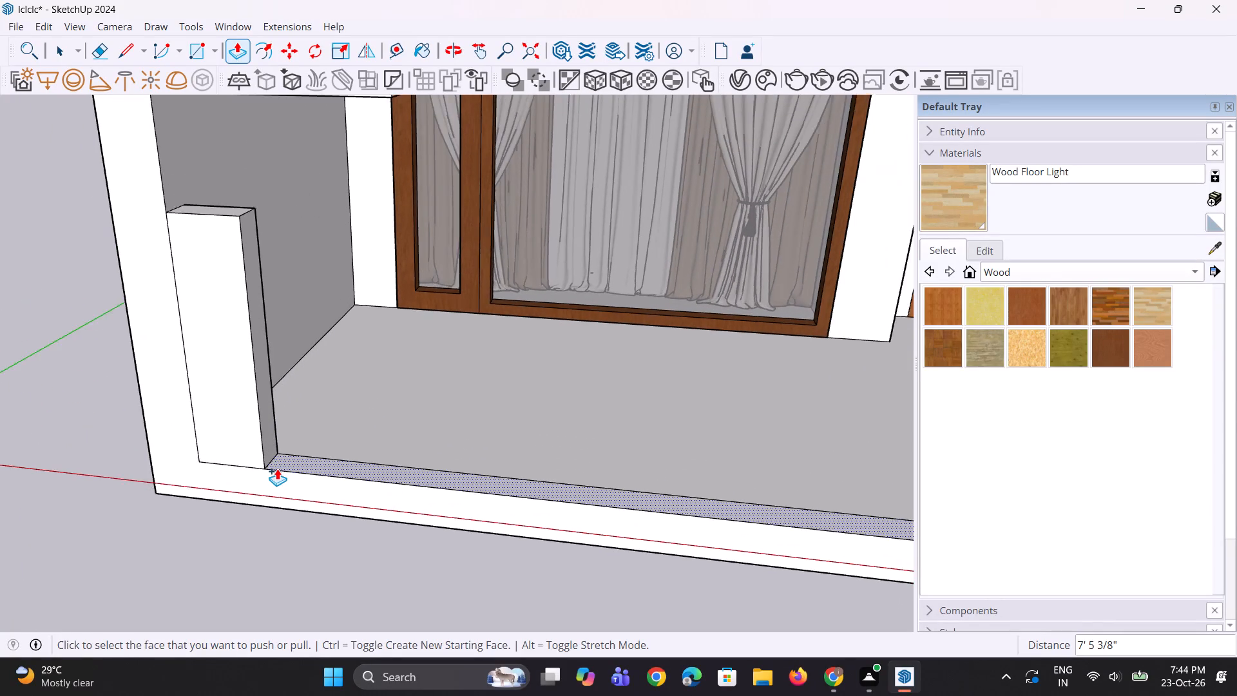
{"action": "scroll", "coordinate": [277, 469], "scroll_direction": "down", "scroll_amount": 2}
{"action": "middle_click_drag", "start_coordinate": [283, 474], "coordinate": [316, 484]}
{"action": "scroll", "coordinate": [311, 479], "scroll_direction": "up", "scroll_amount": 2}
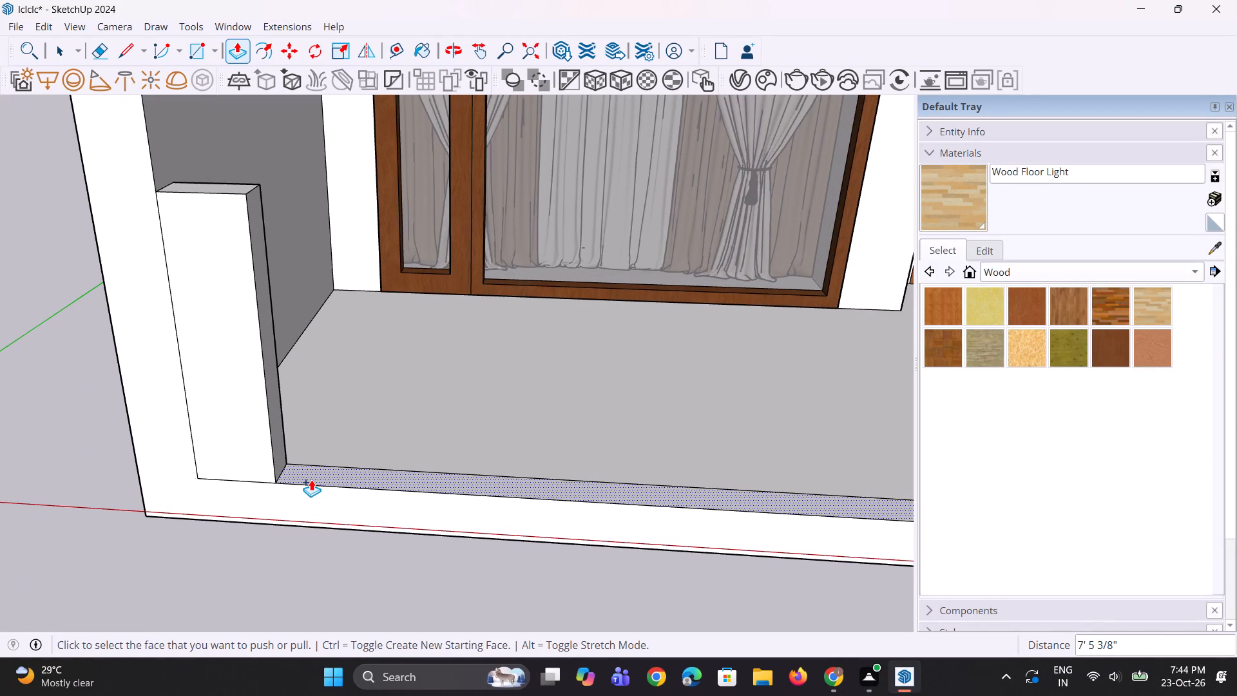
{"action": "scroll", "coordinate": [311, 479], "scroll_direction": "up", "scroll_amount": 1}
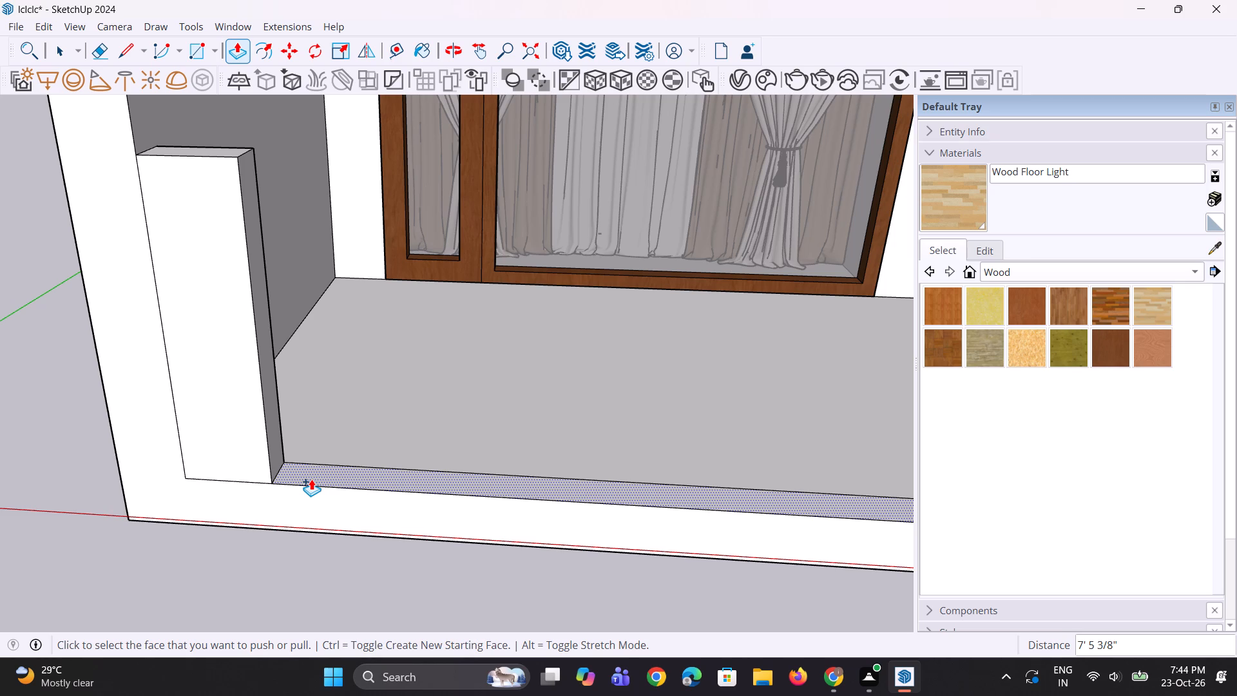
{"action": "middle_click_drag", "start_coordinate": [309, 479], "coordinate": [276, 483]}
{"action": "scroll", "coordinate": [272, 476], "scroll_direction": "down", "scroll_amount": 4}
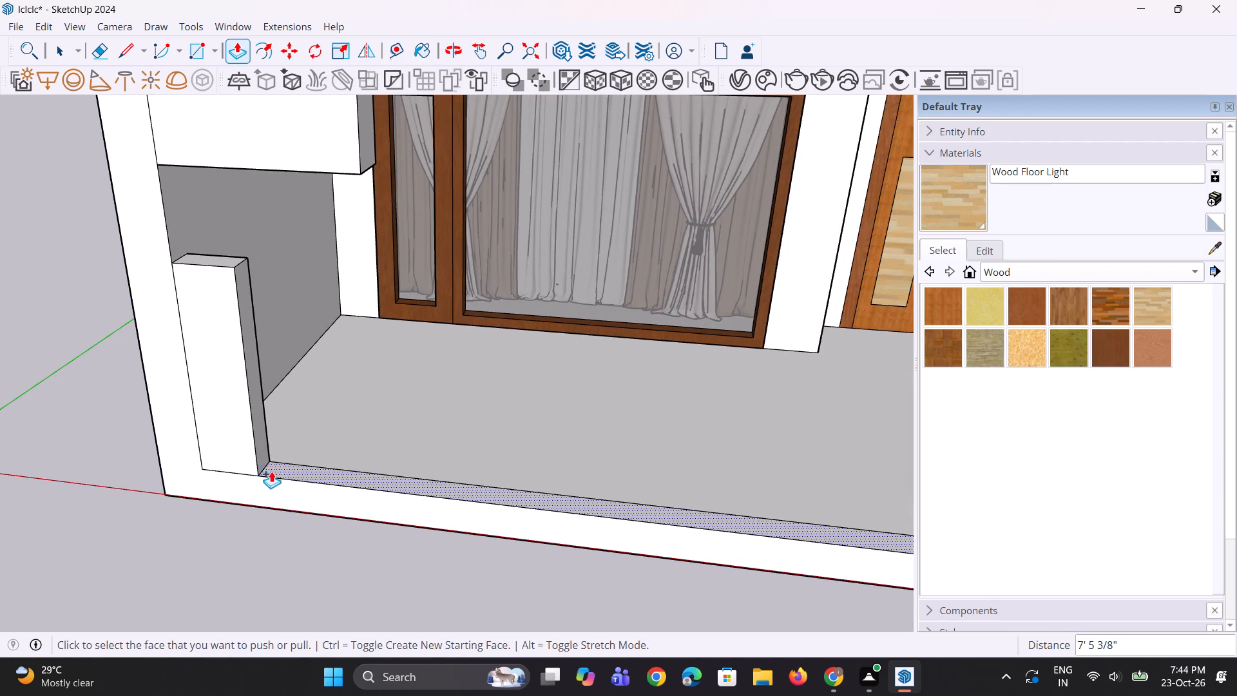
{"action": "scroll", "coordinate": [270, 471], "scroll_direction": "up", "scroll_amount": 5}
{"action": "left_click", "coordinate": [263, 465]}
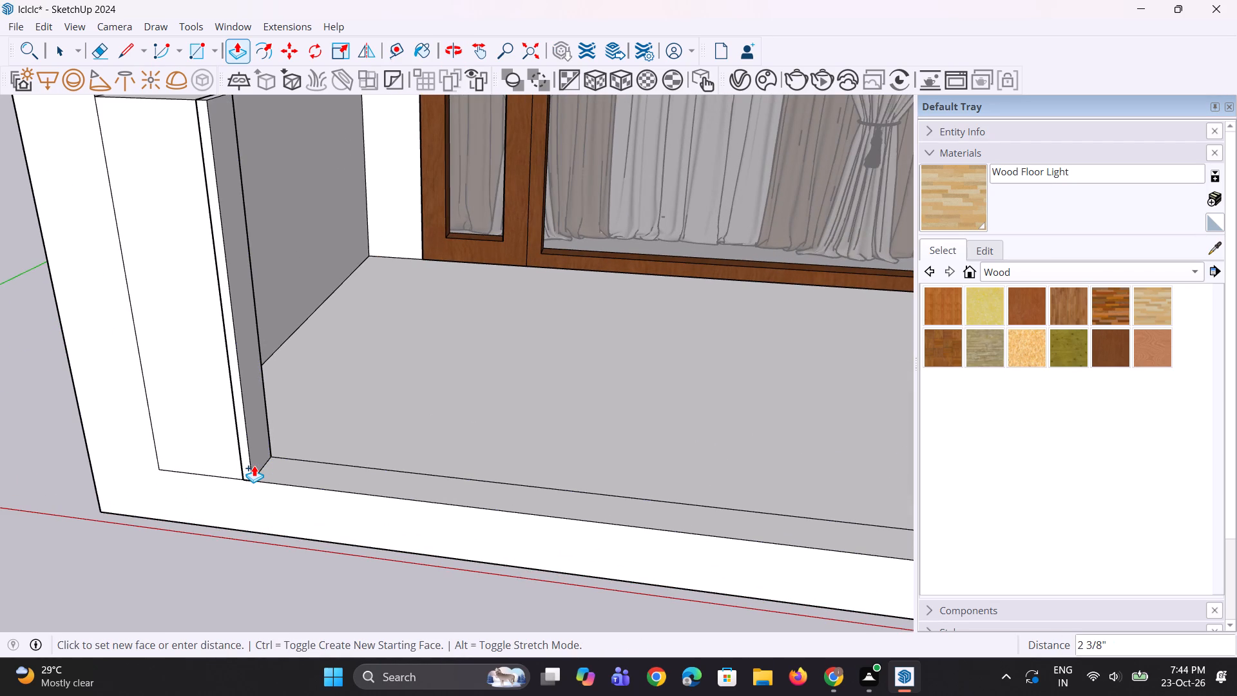
{"action": "left_click", "coordinate": [254, 465]}
Extend the end face of the long front boundary wall about 2' 10 13/16" into the porch opening.
{"action": "scroll", "coordinate": [236, 508], "scroll_direction": "down", "scroll_amount": 5}
{"action": "middle_click_drag", "start_coordinate": [276, 508], "coordinate": [345, 503]}
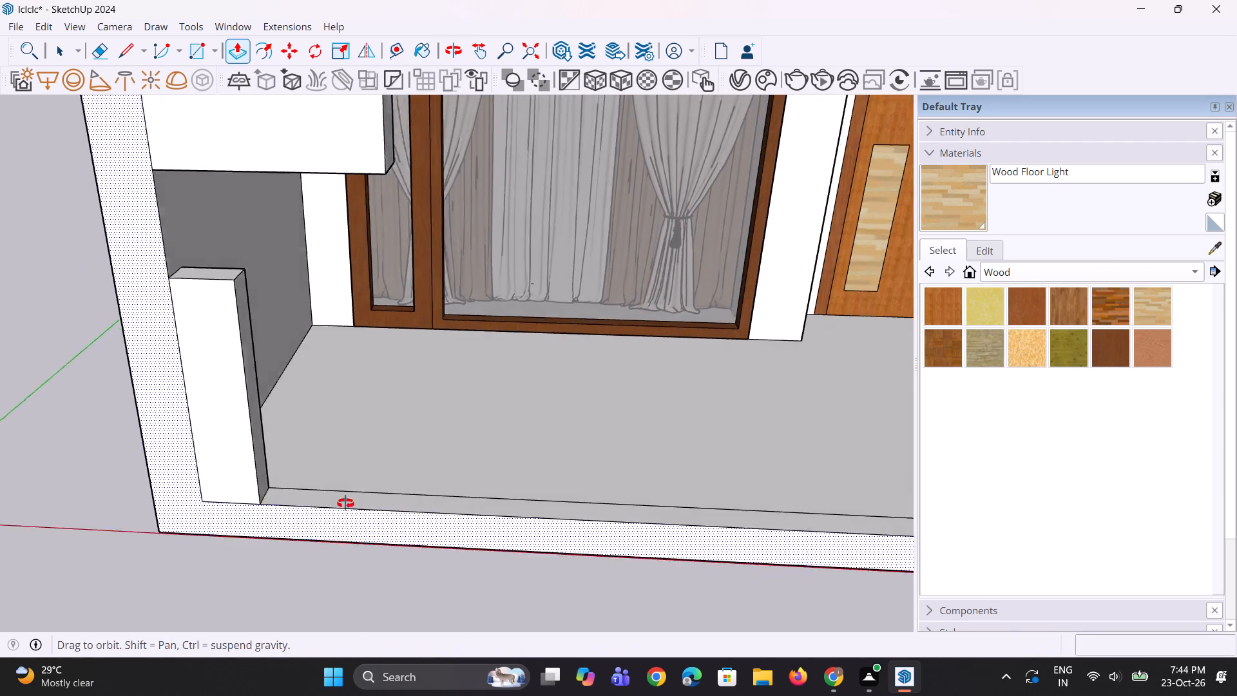
{"action": "middle_click_drag", "start_coordinate": [345, 503], "coordinate": [348, 503]}
{"action": "scroll", "coordinate": [338, 505], "scroll_direction": "down", "scroll_amount": 8}
{"action": "middle_click_drag", "start_coordinate": [561, 532], "coordinate": [566, 469]}
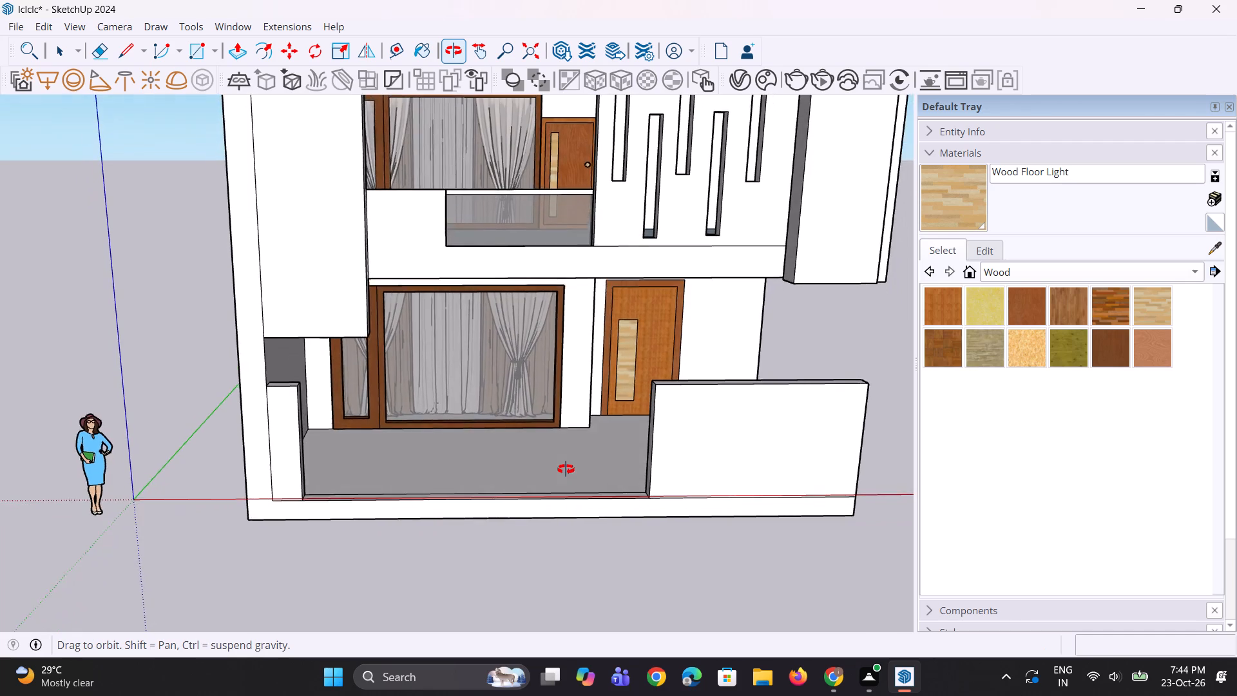
{"action": "middle_click_drag", "start_coordinate": [566, 469], "coordinate": [543, 456]}
{"action": "scroll", "coordinate": [543, 456], "scroll_direction": "down", "scroll_amount": 1}
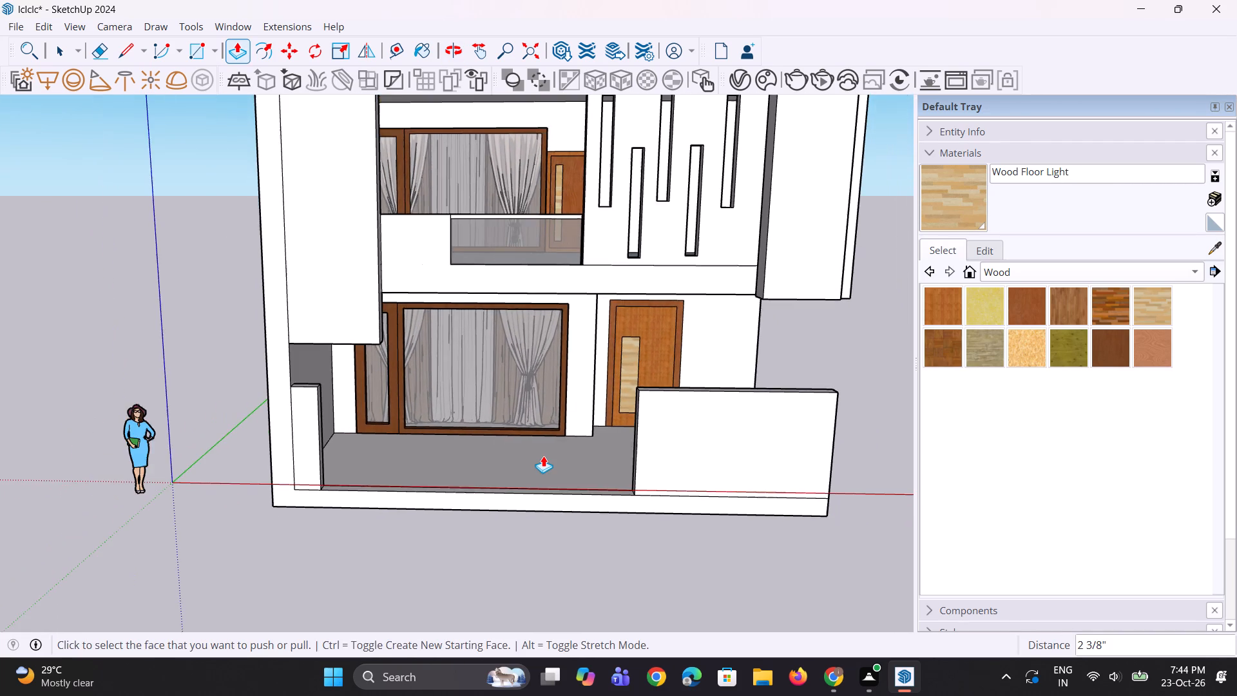
{"action": "scroll", "coordinate": [637, 449], "scroll_direction": "up", "scroll_amount": 6}
{"action": "middle_click_drag", "start_coordinate": [635, 463], "coordinate": [698, 502]}
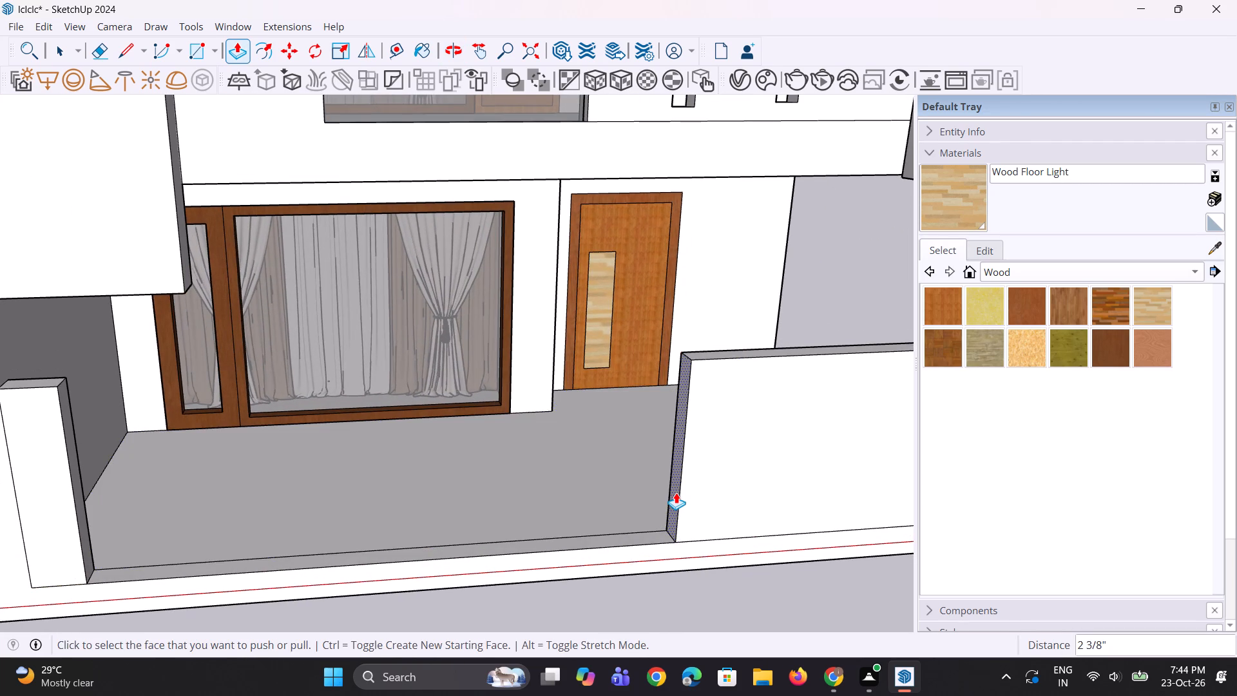
{"action": "left_click", "coordinate": [676, 492]}
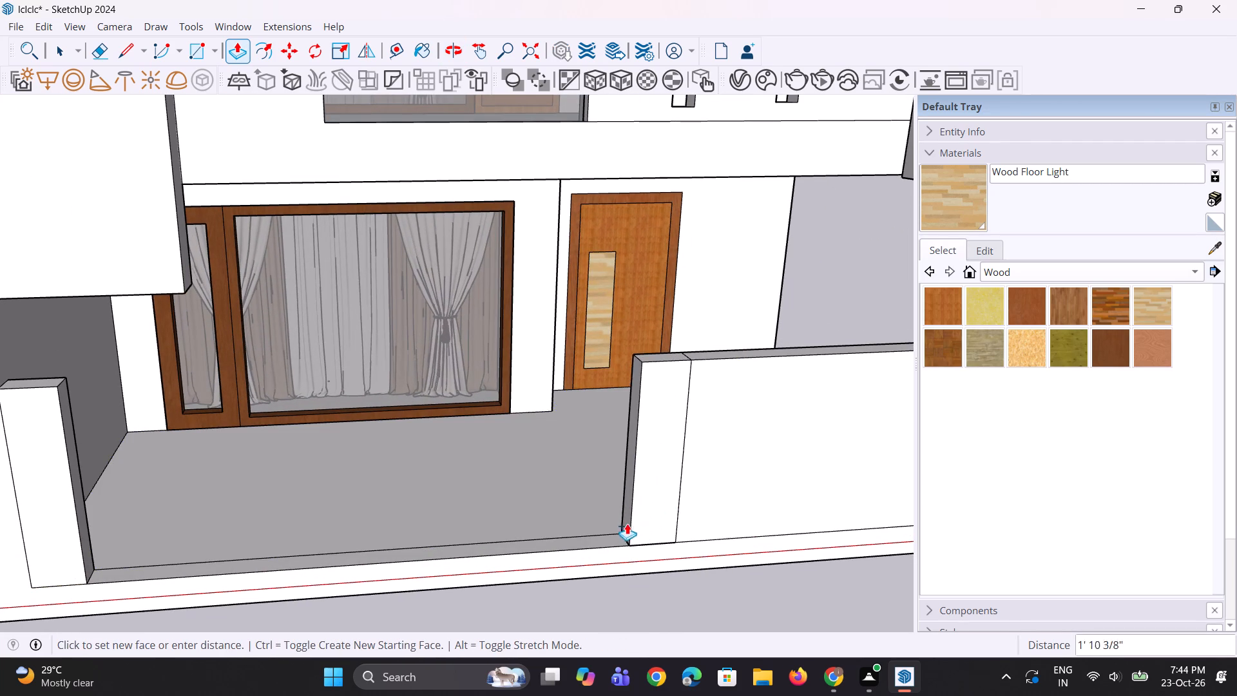
{"action": "left_click", "coordinate": [607, 537]}
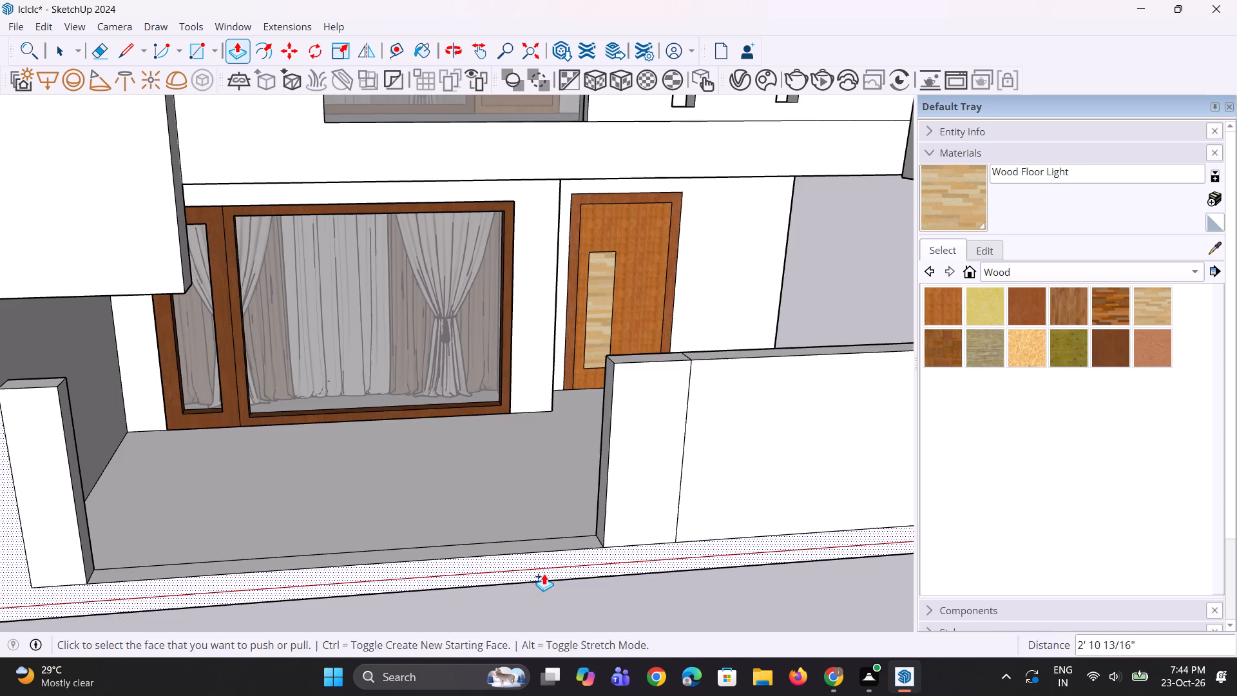
{"action": "middle_click_drag", "start_coordinate": [542, 574], "coordinate": [529, 530]}
{"action": "right_click", "coordinate": [529, 530]}
{"action": "scroll", "coordinate": [529, 530], "scroll_direction": "down", "scroll_amount": 3}
{"action": "left_click", "coordinate": [457, 603]}
{"action": "key", "text": "space"}
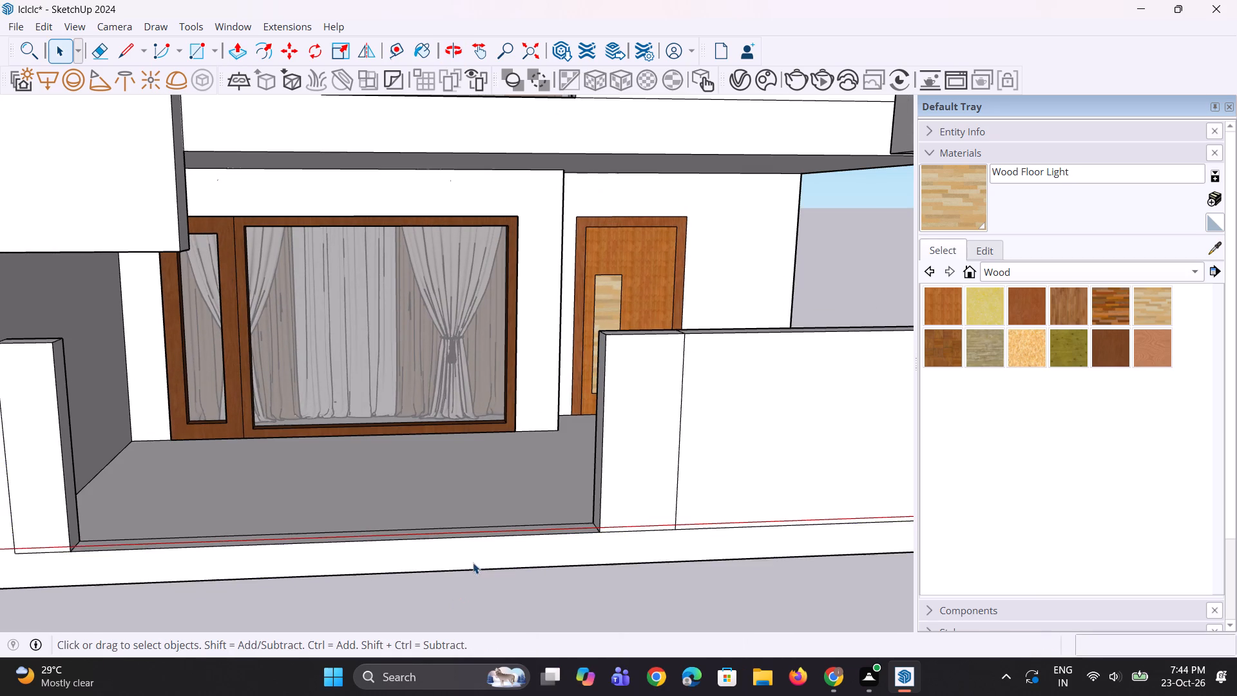
{"action": "key", "text": "space"}
Draw a 19' 1/4" by 7' 5 3/8" rectangle filling the porch opening between the short and long front boundary walls.
{"action": "scroll", "coordinate": [474, 558], "scroll_direction": "down", "scroll_amount": 4}
{"action": "middle_click_drag", "start_coordinate": [501, 532], "coordinate": [434, 526]}
{"action": "key", "text": "r"}
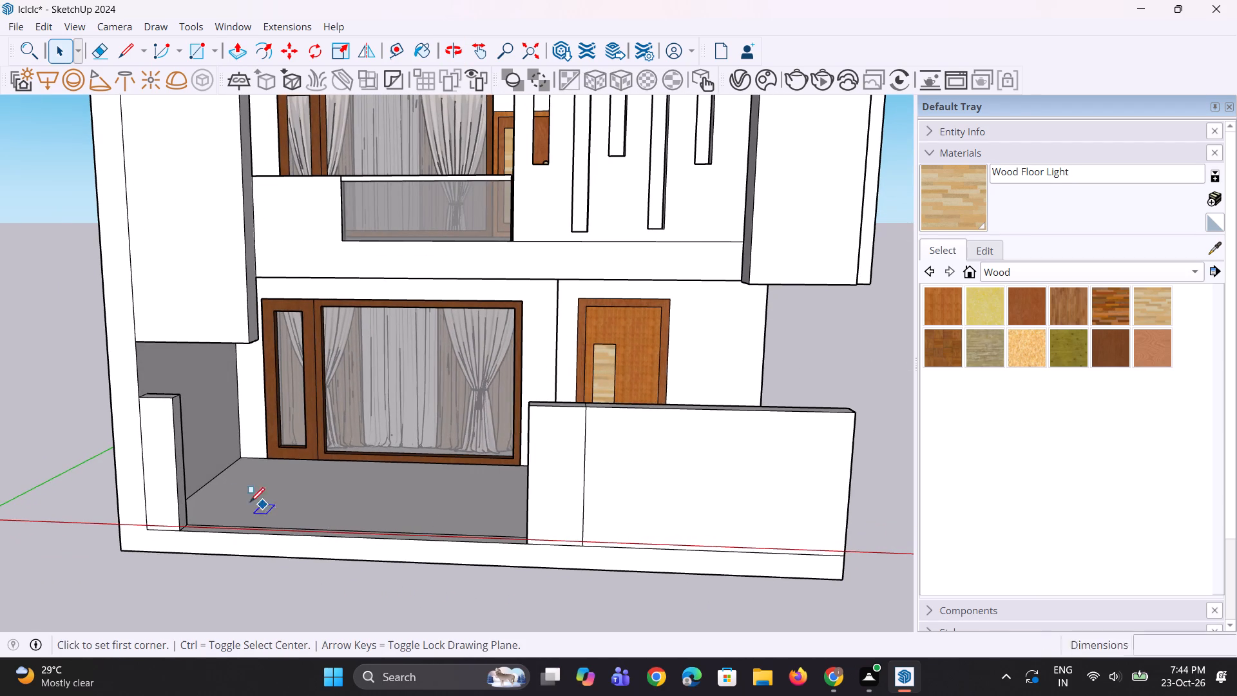
{"action": "scroll", "coordinate": [211, 490], "scroll_direction": "up", "scroll_amount": 4}
{"action": "left_click", "coordinate": [155, 363]}
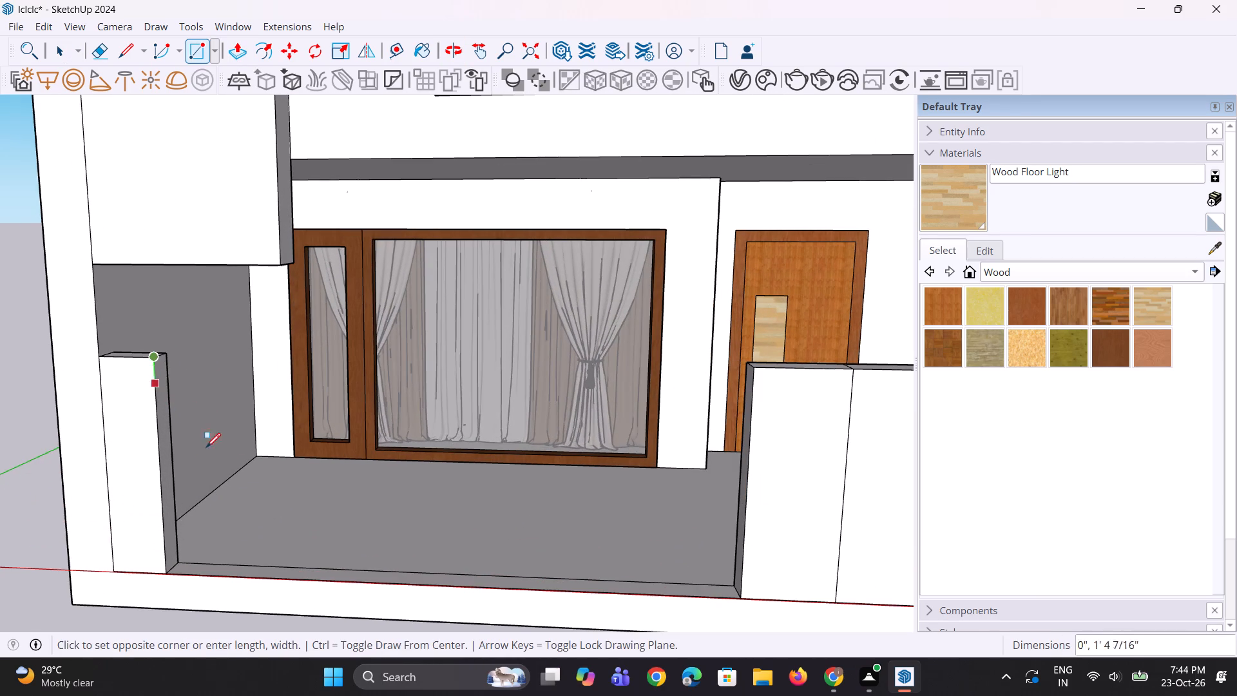
{"action": "left_click", "coordinate": [744, 601]}
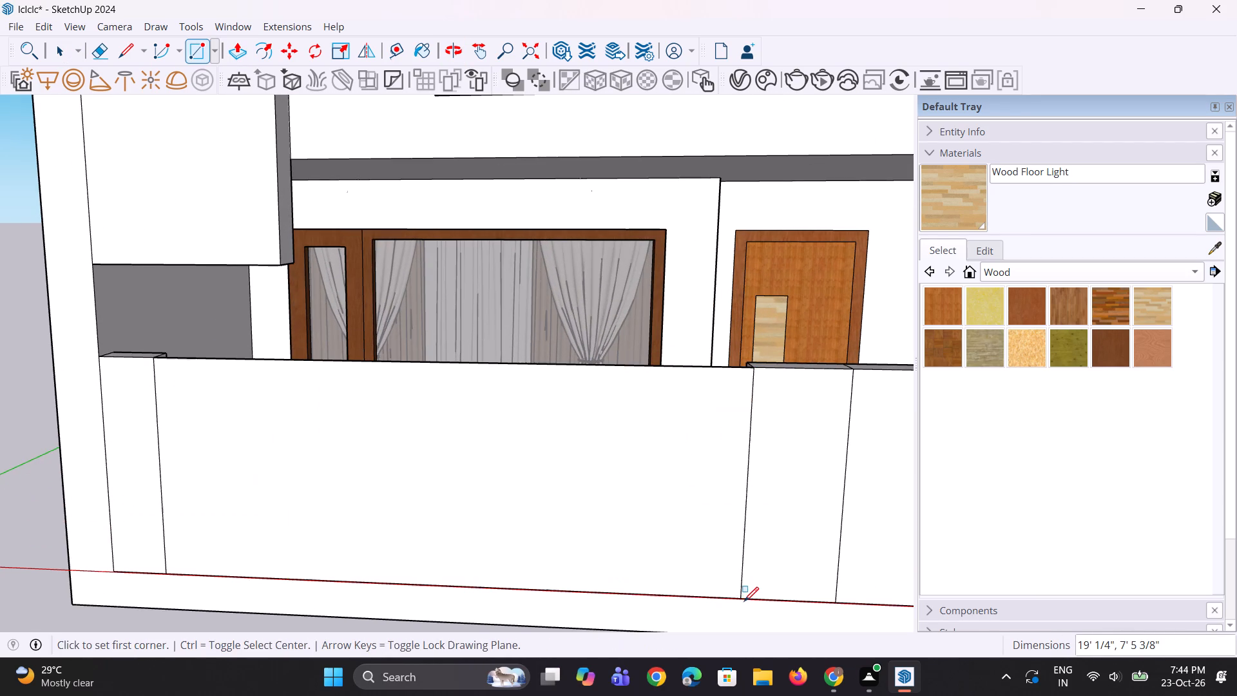
Copy the rectangle's face out of the porch opening along the red axis to the open ground beside the house.
{"action": "middle_click_drag", "start_coordinate": [621, 559], "coordinate": [514, 595]}
{"action": "scroll", "coordinate": [499, 594], "scroll_direction": "up", "scroll_amount": 1}
{"action": "scroll", "coordinate": [505, 570], "scroll_direction": "down", "scroll_amount": 5}
{"action": "scroll", "coordinate": [517, 552], "scroll_direction": "up", "scroll_amount": 1}
{"action": "middle_click_drag", "start_coordinate": [517, 552], "coordinate": [604, 534]}
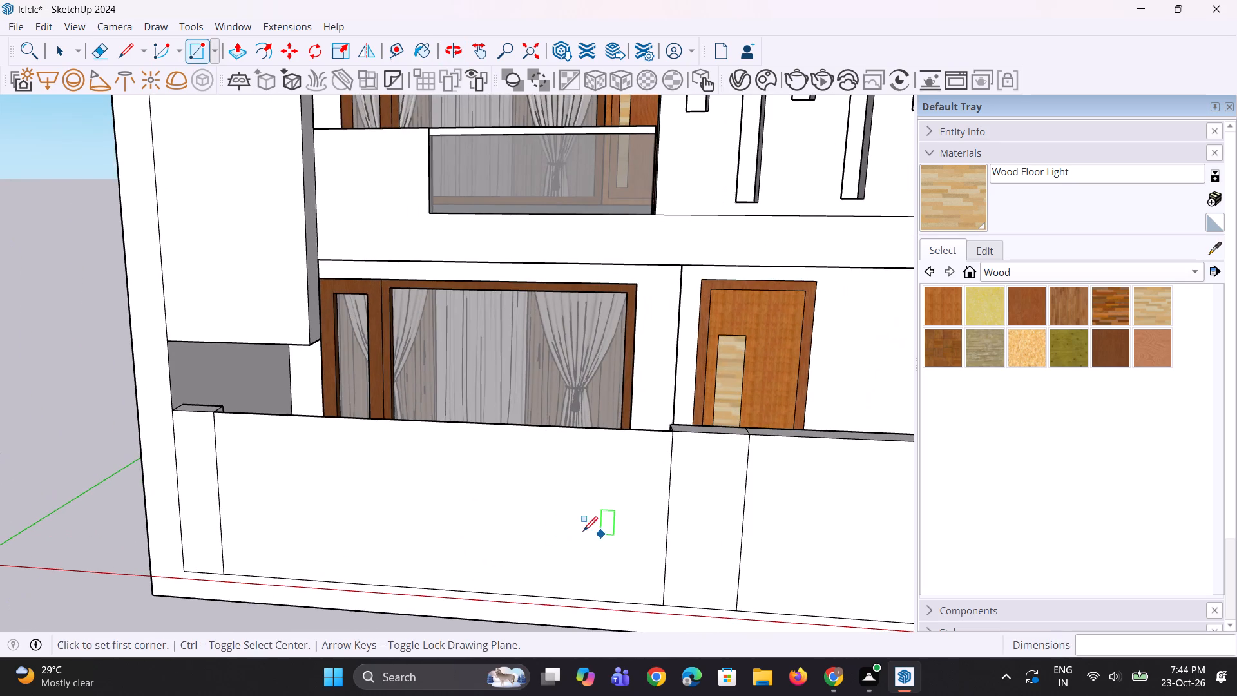
{"action": "key", "text": "space"}
{"action": "left_click", "coordinate": [528, 524]}
{"action": "scroll", "coordinate": [426, 514], "scroll_direction": "down", "scroll_amount": 9}
{"action": "middle_click_drag", "start_coordinate": [477, 515], "coordinate": [500, 503]}
{"action": "key", "text": "m"}
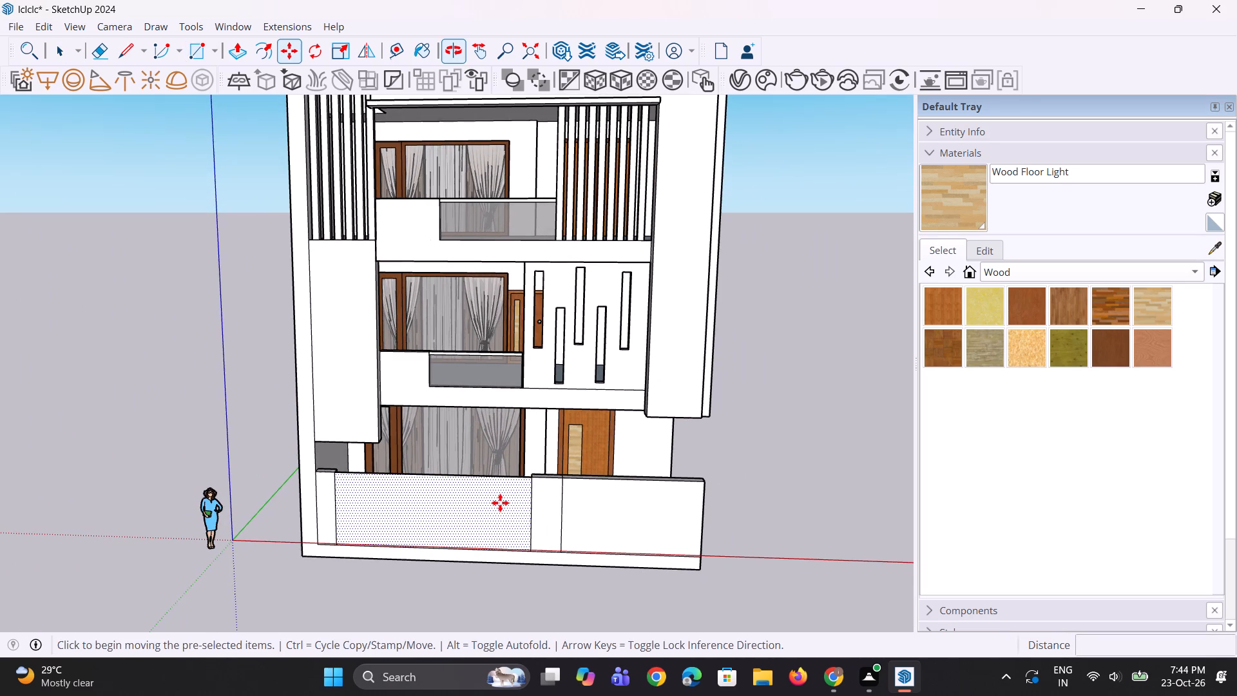
{"action": "left_click", "coordinate": [485, 498]}
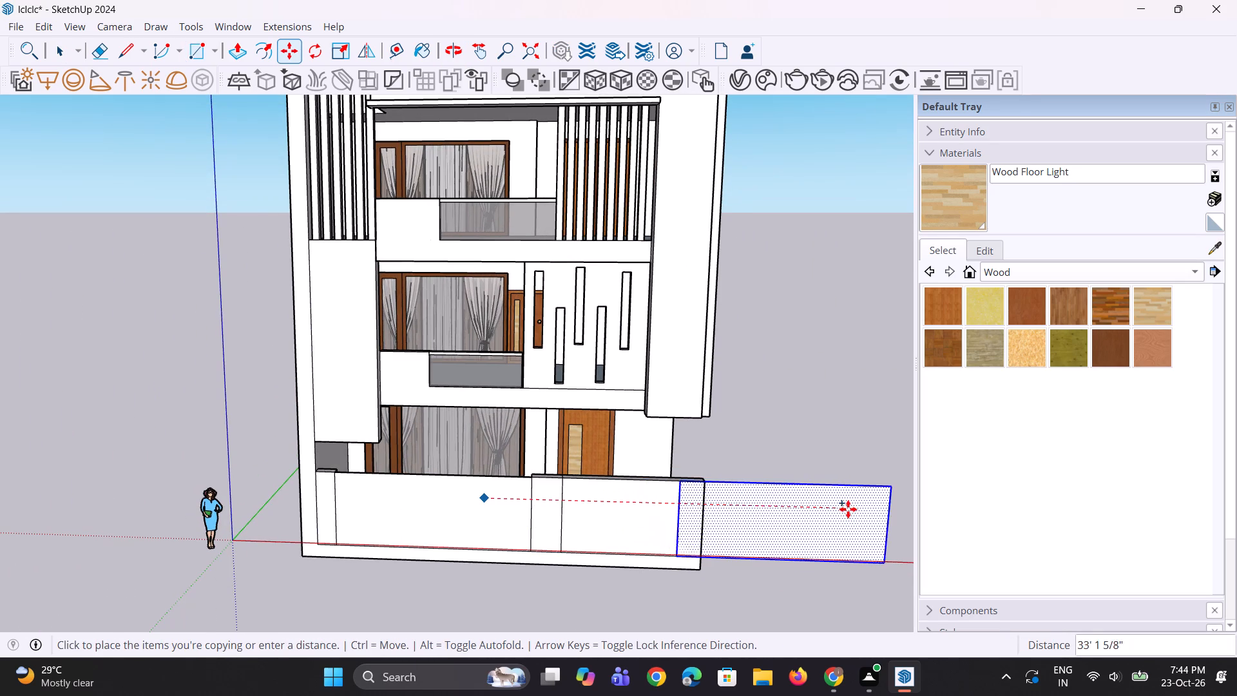
{"action": "left_click", "coordinate": [887, 510]}
Move the copied face about 4' 2 3/8" farther from the house along the red axis.
{"action": "scroll", "coordinate": [196, 507], "scroll_direction": "down", "scroll_amount": 5}
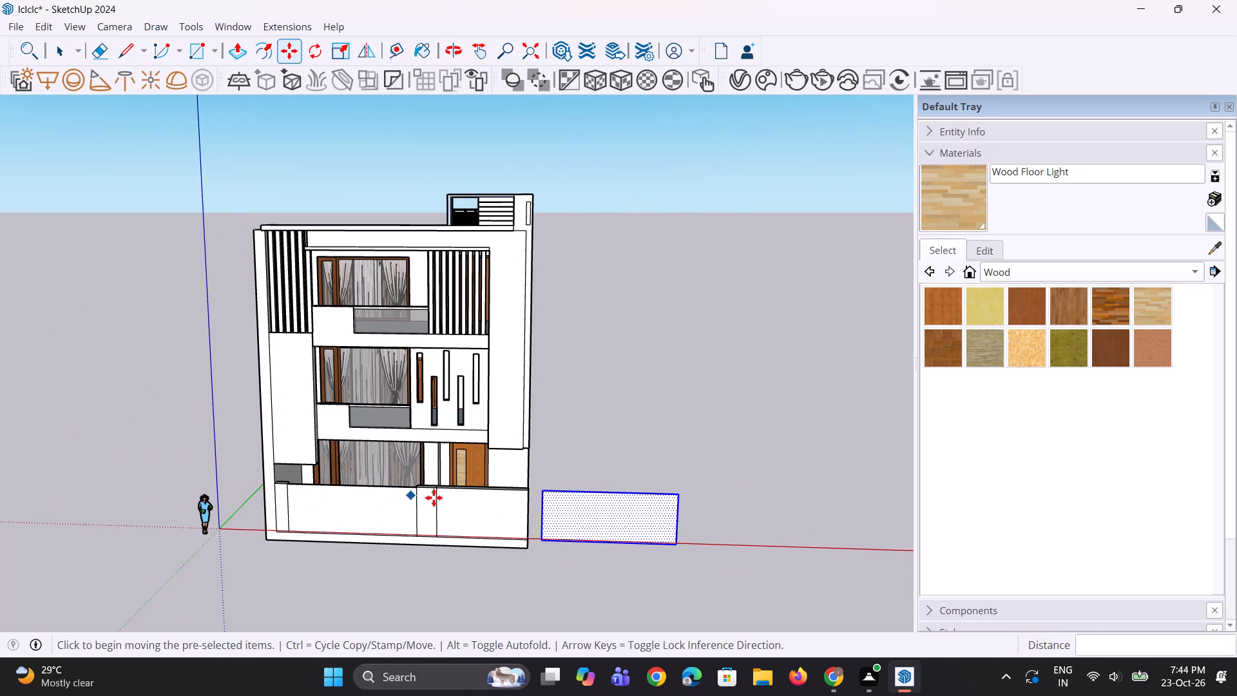
{"action": "left_click", "coordinate": [558, 517]}
{"action": "left_click", "coordinate": [588, 517]}
{"action": "key", "text": "space"}
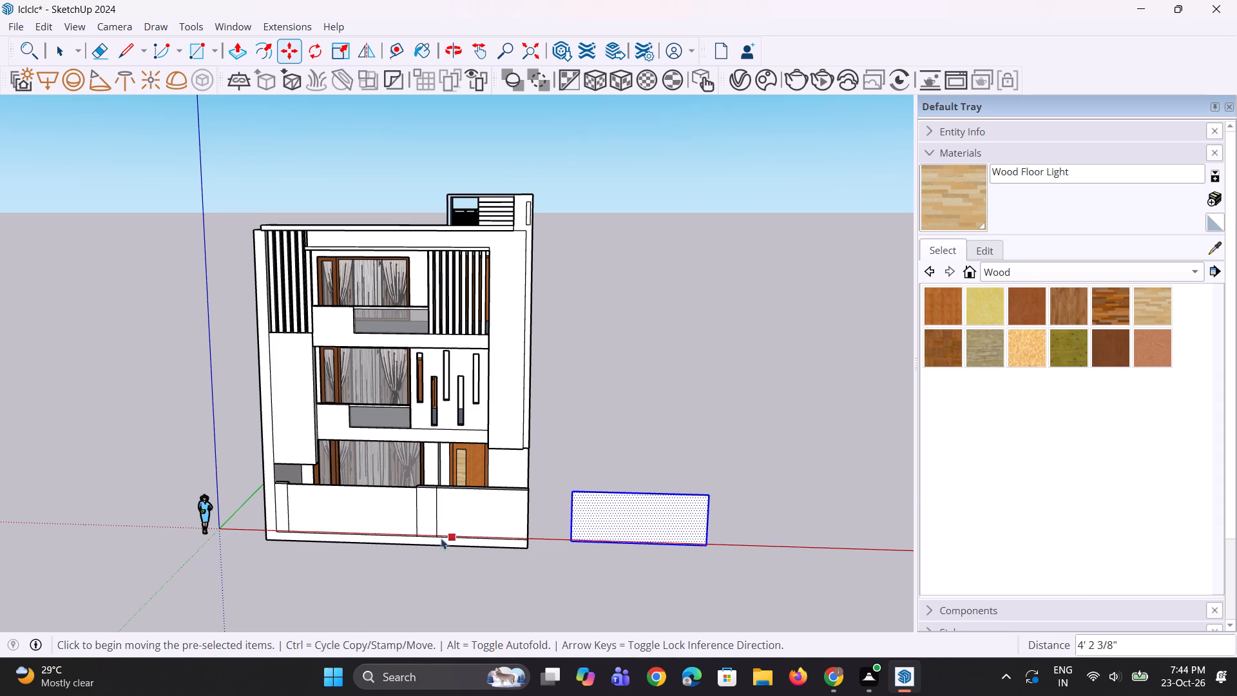
{"action": "key", "text": "space"}
Delete the original face filling the porch opening and its leftover top edge between the two front walls.
{"action": "scroll", "coordinate": [442, 562], "scroll_direction": "up", "scroll_amount": 2}
{"action": "left_click", "coordinate": [410, 571]}
{"action": "scroll", "coordinate": [318, 507], "scroll_direction": "up", "scroll_amount": 3}
{"action": "left_click", "coordinate": [323, 495]}
{"action": "scroll", "coordinate": [346, 490], "scroll_direction": "up", "scroll_amount": 2}
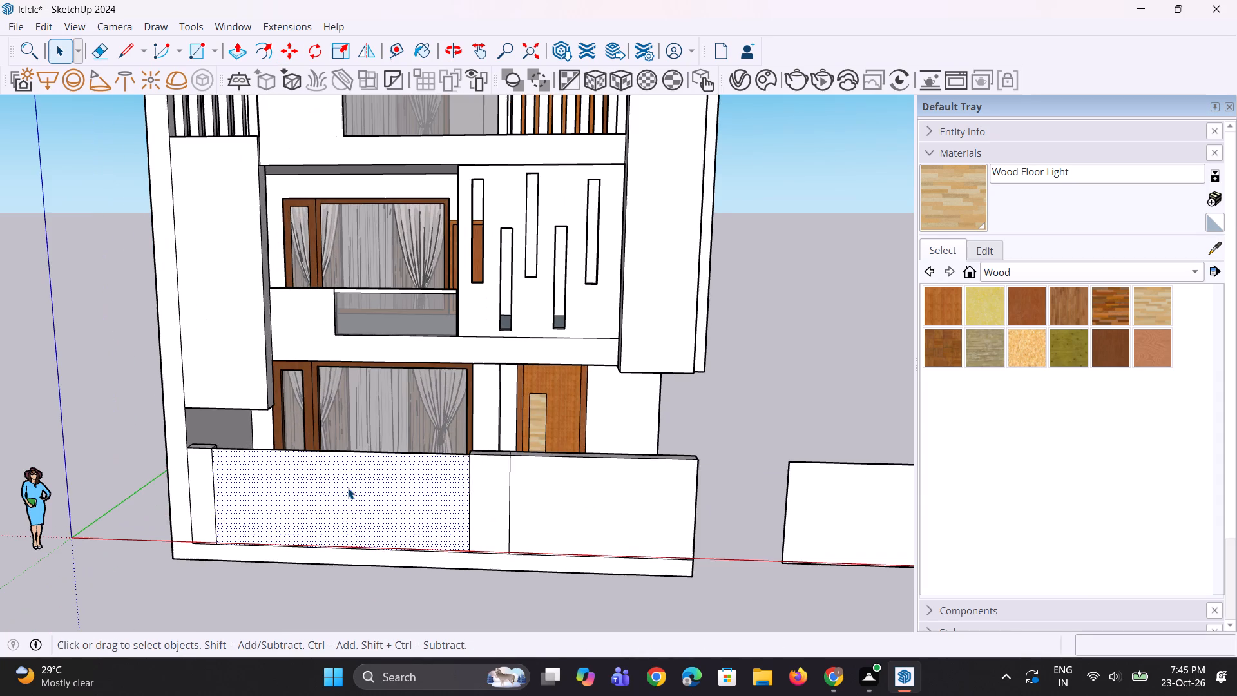
{"action": "key", "text": "Delete"}
{"action": "left_click", "coordinate": [383, 450]}
{"action": "key", "text": "Delete"}
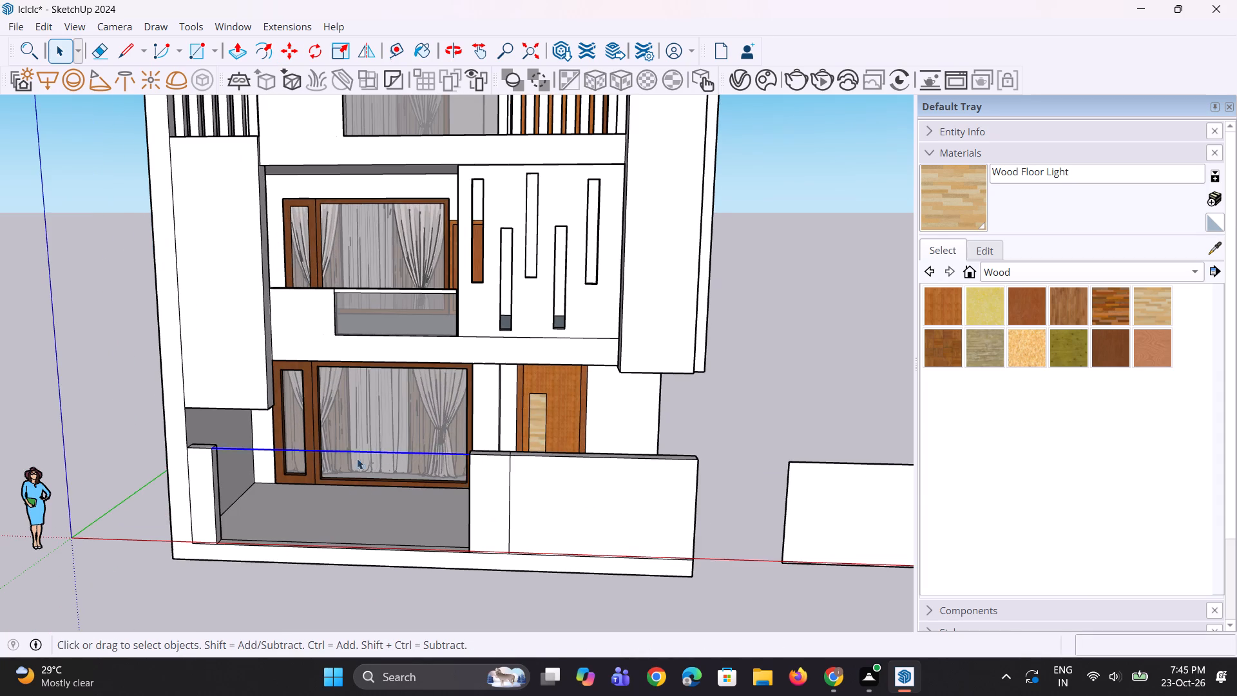
Examine the front elevation around the porch opening, the boundary walls and the separate panel.
{"action": "scroll", "coordinate": [321, 470], "scroll_direction": "down", "scroll_amount": 3}
{"action": "middle_click_drag", "start_coordinate": [281, 508], "coordinate": [293, 488]}
{"action": "scroll", "coordinate": [293, 488], "scroll_direction": "up", "scroll_amount": 1}
{"action": "scroll", "coordinate": [303, 515], "scroll_direction": "down", "scroll_amount": 3}
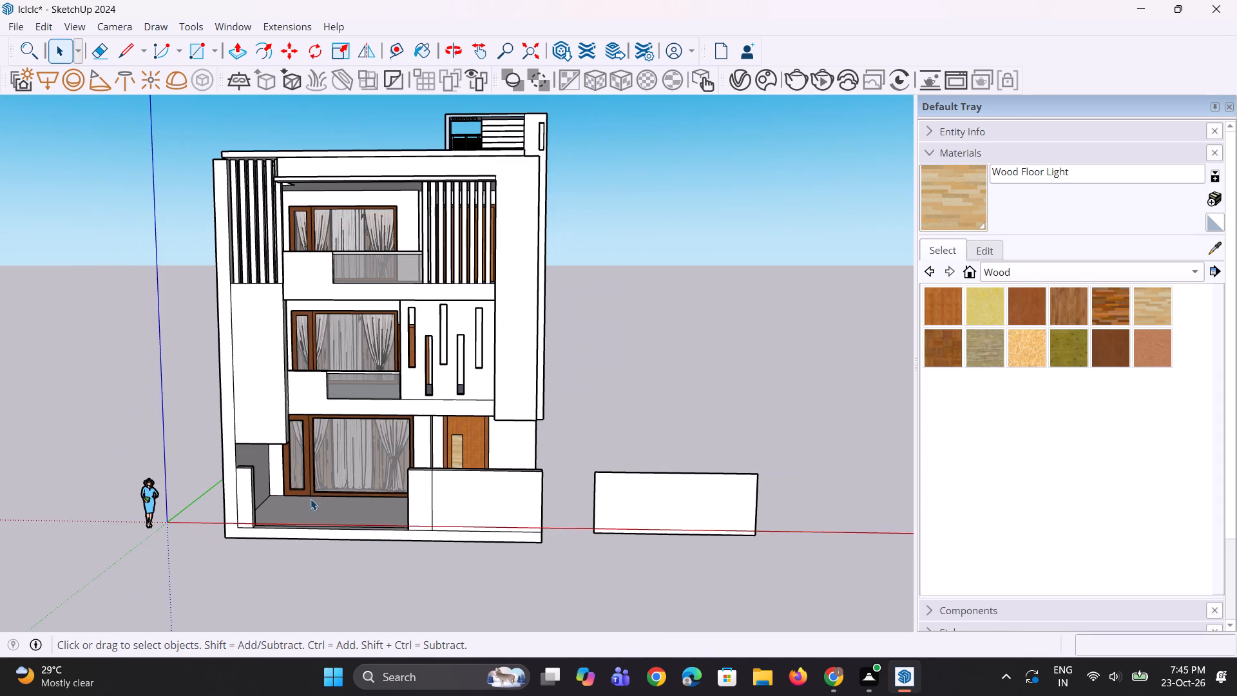
{"action": "scroll", "coordinate": [620, 550], "scroll_direction": "up", "scroll_amount": 2}
{"action": "scroll", "coordinate": [388, 471], "scroll_direction": "up", "scroll_amount": 3}
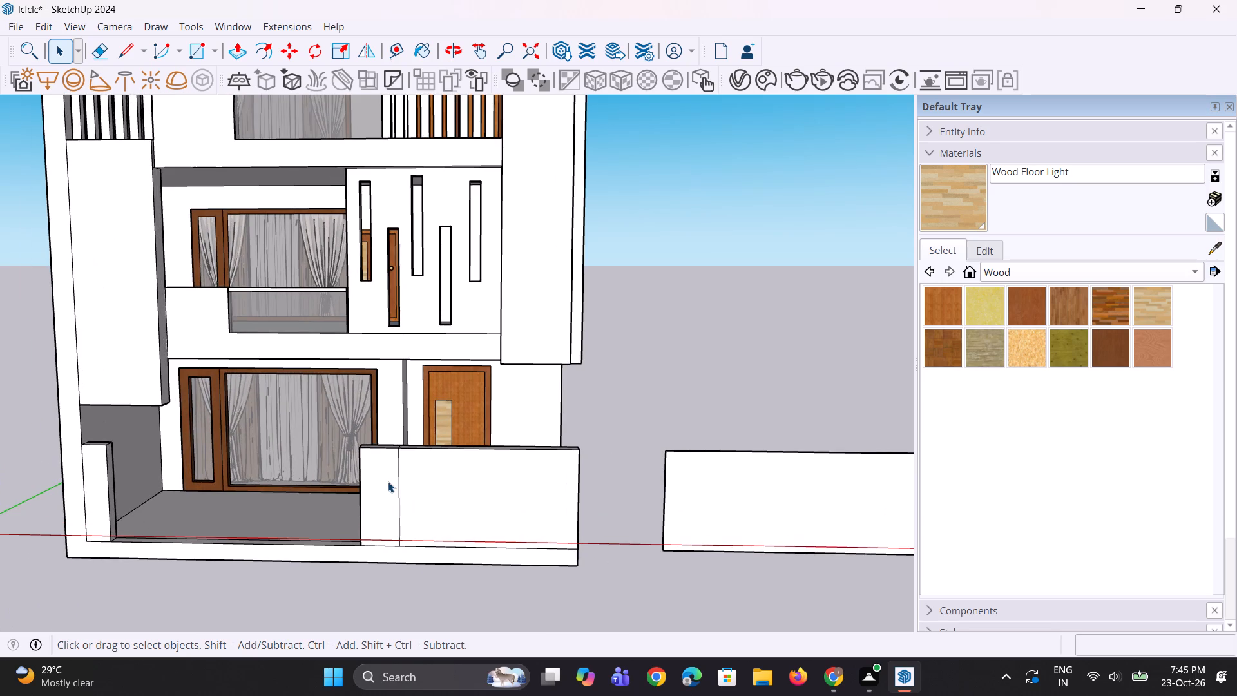
{"action": "middle_click_drag", "start_coordinate": [387, 482], "coordinate": [368, 482]}
{"action": "scroll", "coordinate": [404, 550], "scroll_direction": "down", "scroll_amount": 2}
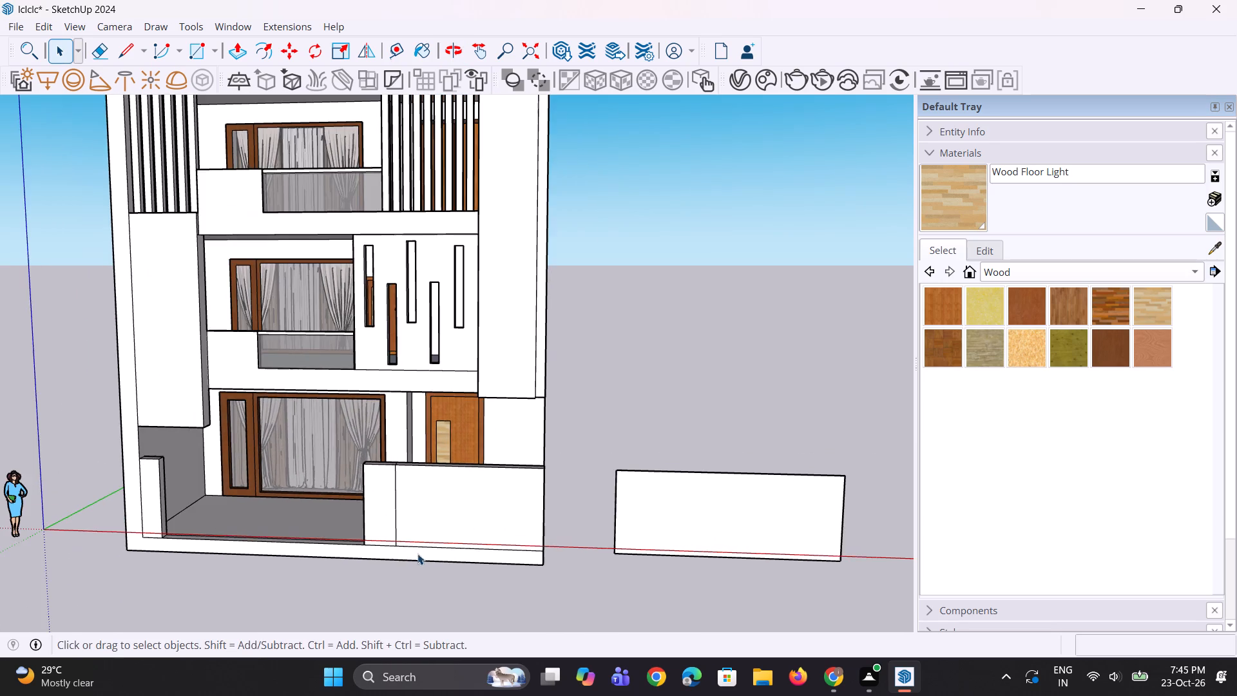
Push/Pull the side face of the ground-floor base outward about 3' 1 5/16" on the entrance-door side.
{"action": "middle_click_drag", "start_coordinate": [425, 554], "coordinate": [350, 570]}
{"action": "scroll", "coordinate": [387, 556], "scroll_direction": "up", "scroll_amount": 3}
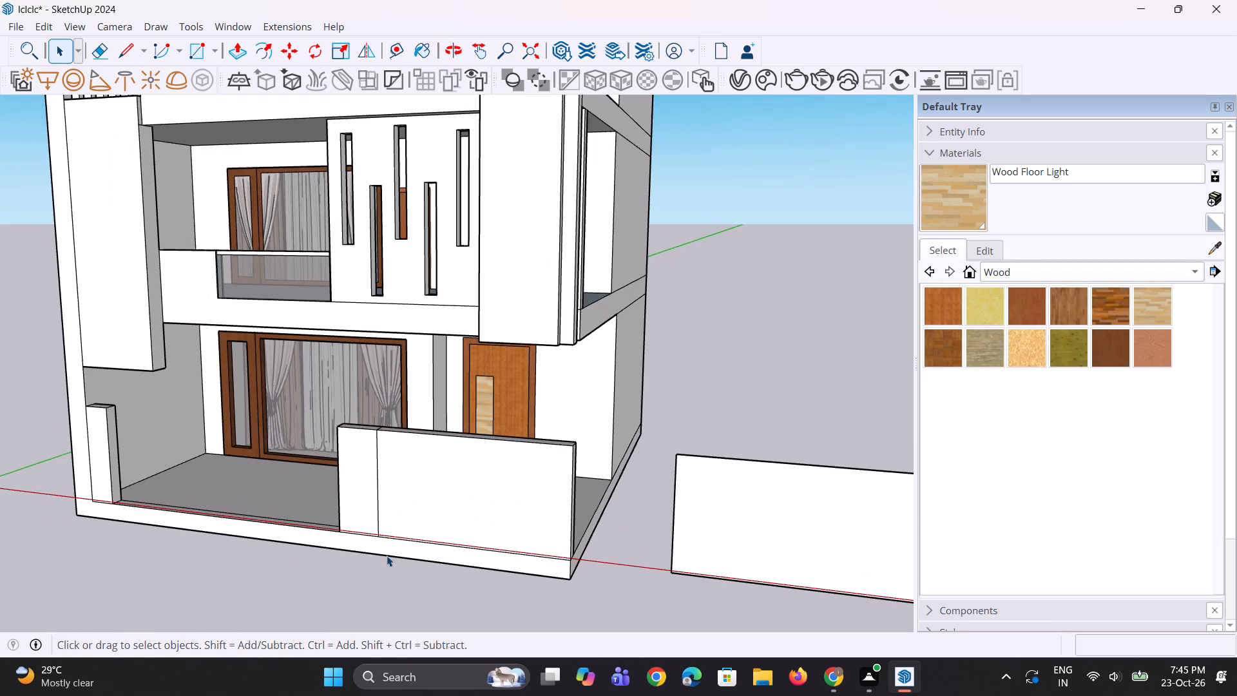
{"action": "scroll", "coordinate": [387, 556], "scroll_direction": "up", "scroll_amount": 4}
{"action": "scroll", "coordinate": [400, 556], "scroll_direction": "down", "scroll_amount": 3}
{"action": "scroll", "coordinate": [589, 644], "scroll_direction": "up", "scroll_amount": 2}
{"action": "scroll", "coordinate": [605, 580], "scroll_direction": "up", "scroll_amount": 3}
{"action": "middle_click_drag", "start_coordinate": [604, 572], "coordinate": [557, 588]}
{"action": "scroll", "coordinate": [557, 588], "scroll_direction": "up", "scroll_amount": 2}
{"action": "key", "text": "p"}
{"action": "scroll", "coordinate": [570, 581], "scroll_direction": "up", "scroll_amount": 1}
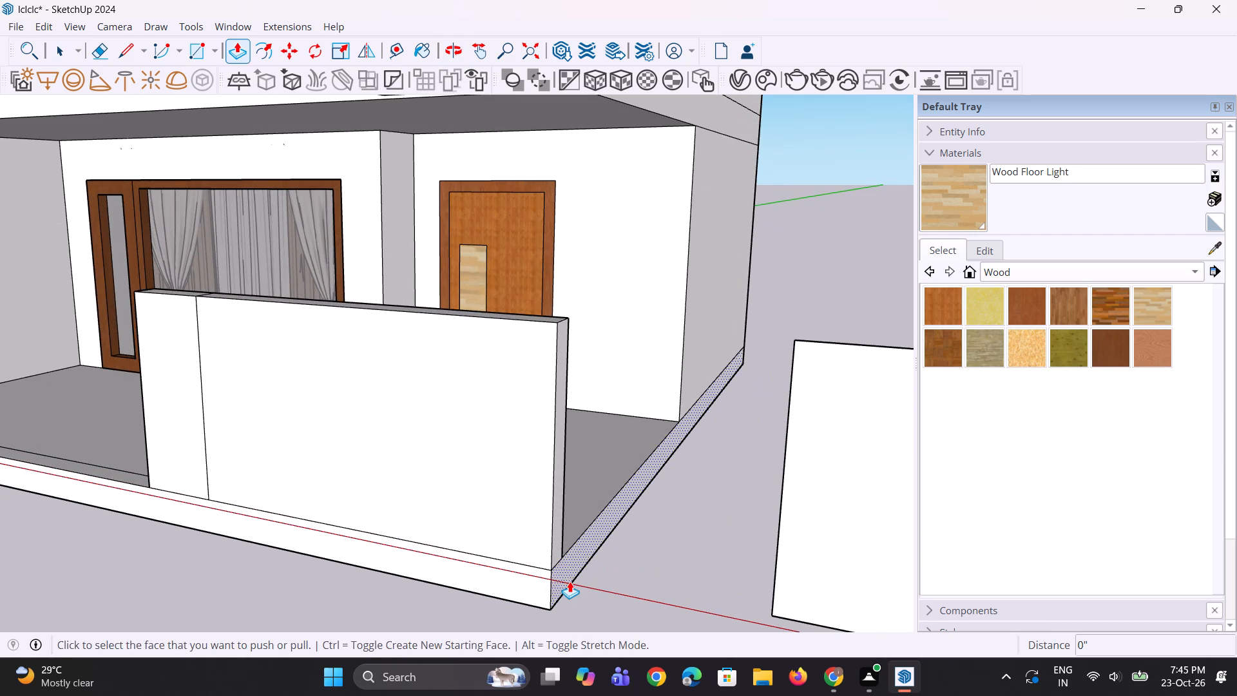
{"action": "left_click", "coordinate": [570, 581]}
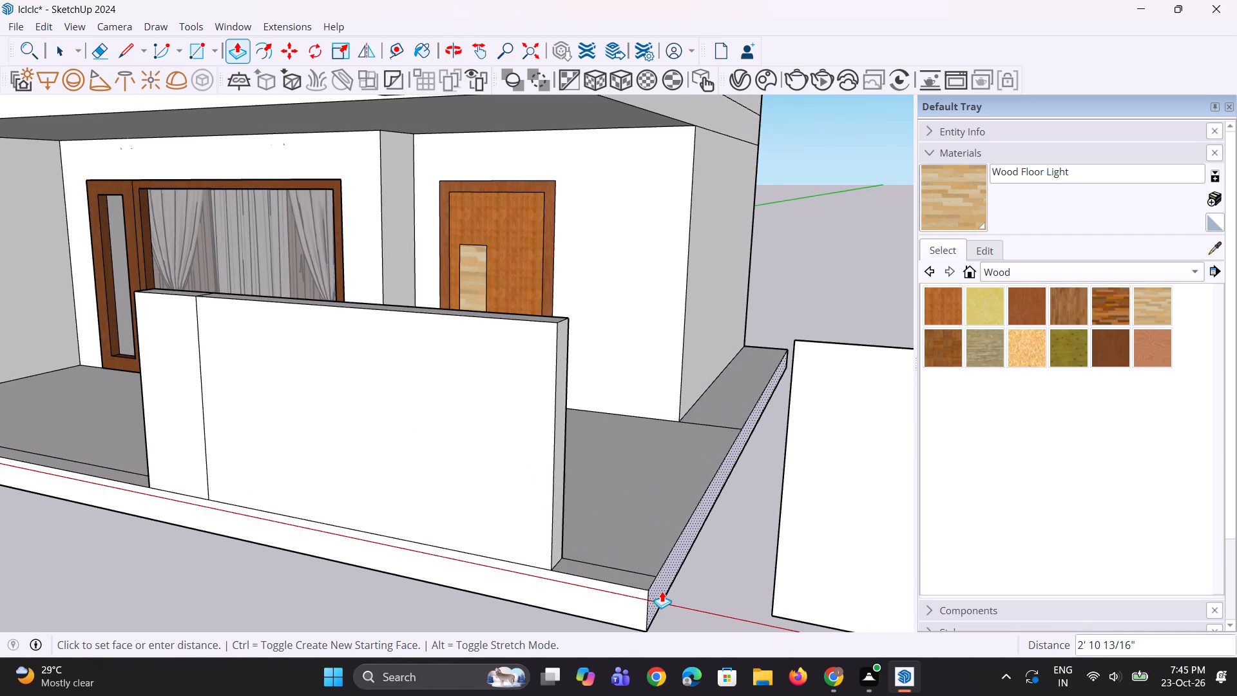
{"action": "left_click", "coordinate": [669, 591]}
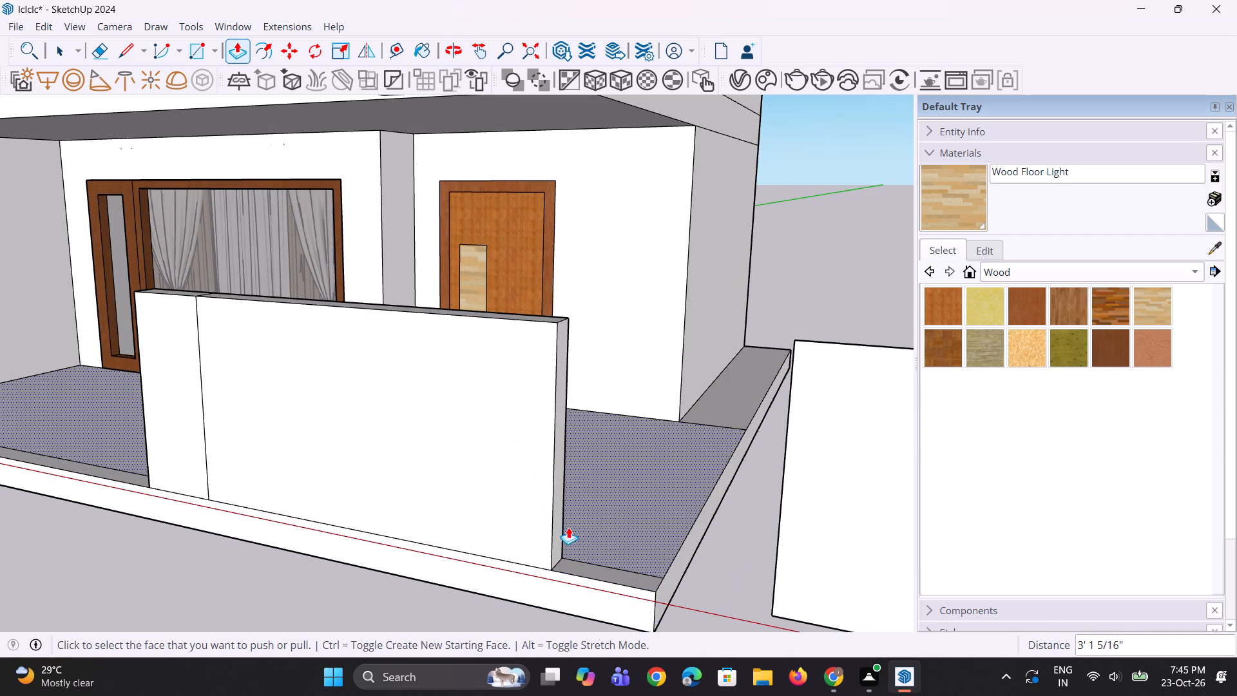
Extend the outer end face of the long front boundary wall 3' 1 5/16" to the base's side edge.
{"action": "left_click", "coordinate": [561, 533]}
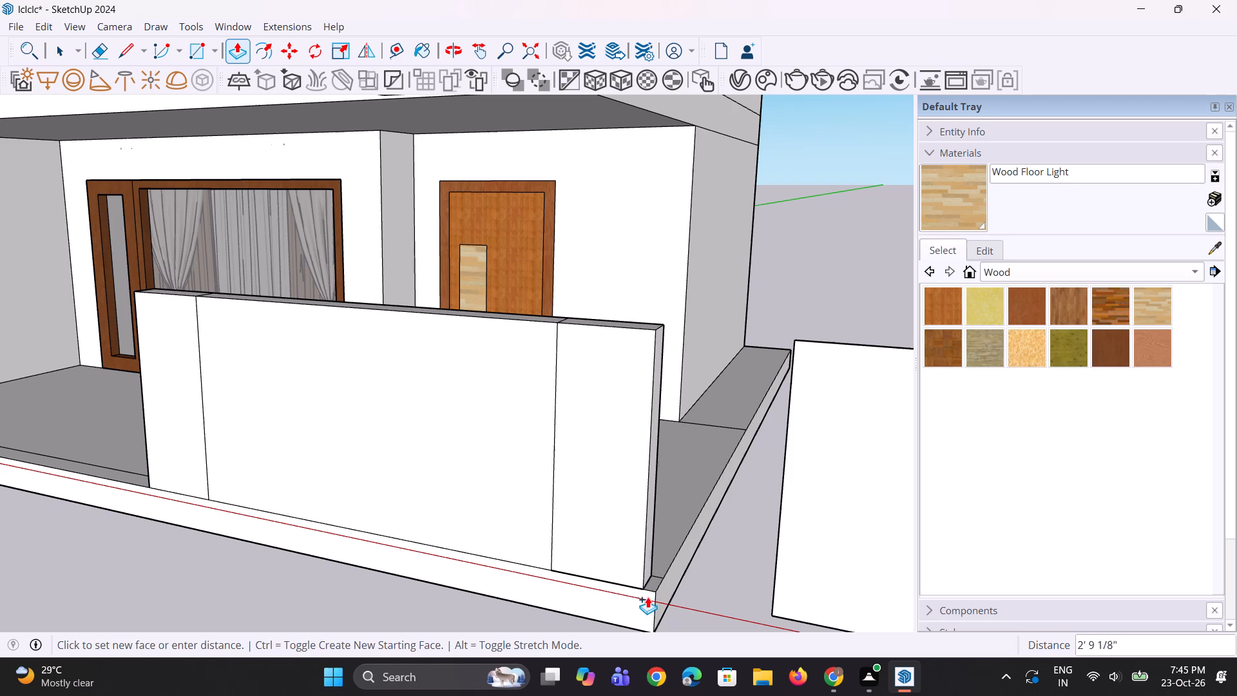
{"action": "left_click", "coordinate": [655, 614]}
{"action": "middle_click_drag", "start_coordinate": [655, 614], "coordinate": [668, 614]}
{"action": "scroll", "coordinate": [442, 565], "scroll_direction": "down", "scroll_amount": 5}
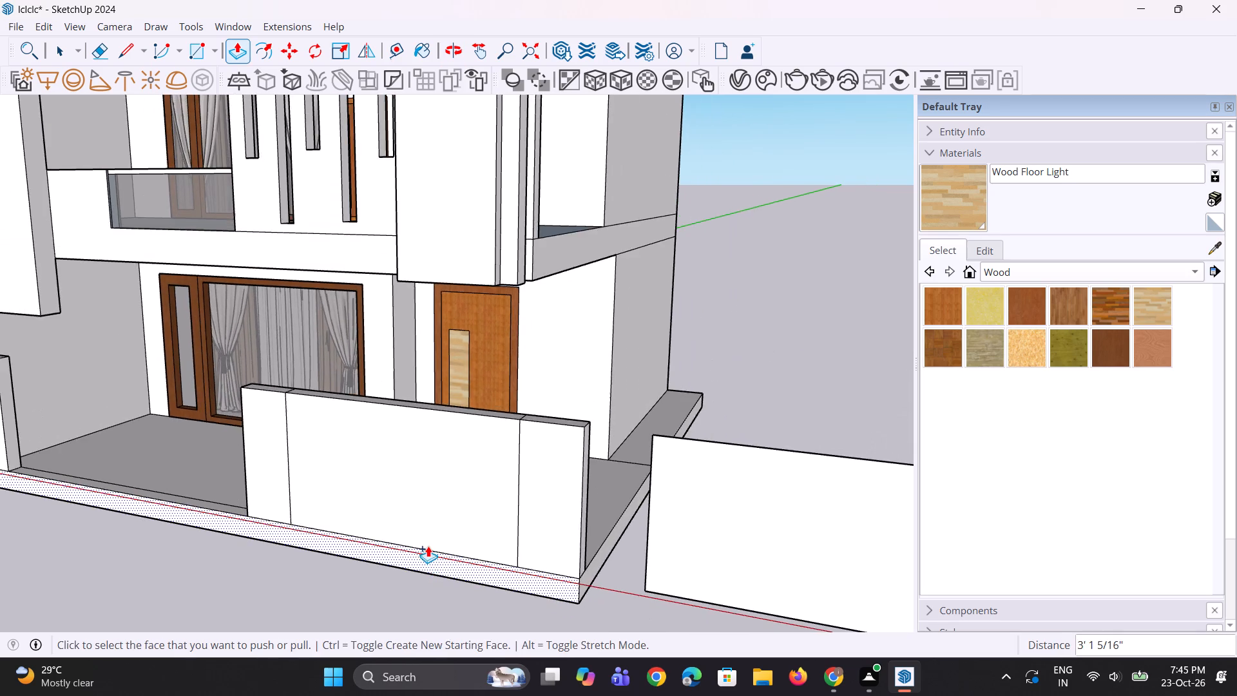
{"action": "middle_click_drag", "start_coordinate": [435, 537], "coordinate": [492, 510]}
Copy the front wall's outer division edge 3' 1 5/16" to the wall end, dividing the distance into three equal strips with /3.
{"action": "key", "text": "space"}
{"action": "key", "text": "space"}
{"action": "scroll", "coordinate": [515, 522], "scroll_direction": "up", "scroll_amount": 2}
{"action": "left_click", "coordinate": [574, 535]}
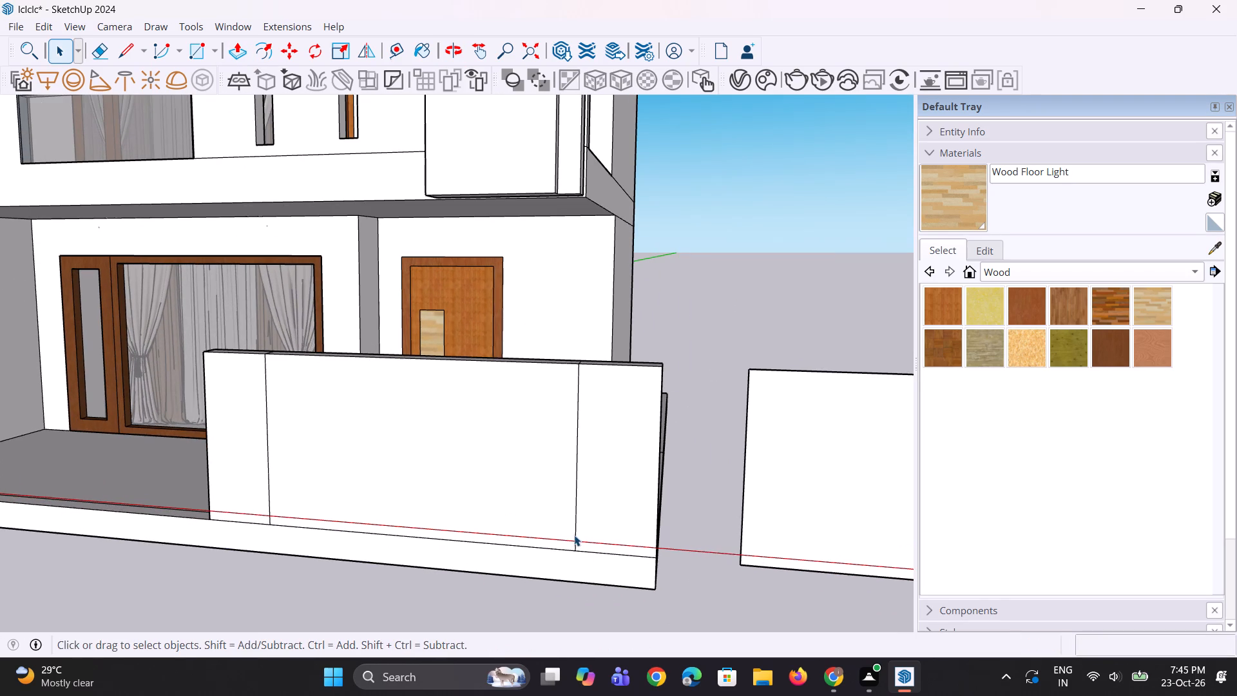
{"action": "scroll", "coordinate": [575, 547], "scroll_direction": "up", "scroll_amount": 3}
{"action": "key", "text": "m"}
{"action": "scroll", "coordinate": [575, 547], "scroll_direction": "up", "scroll_amount": 1, "text": "ctrl"}
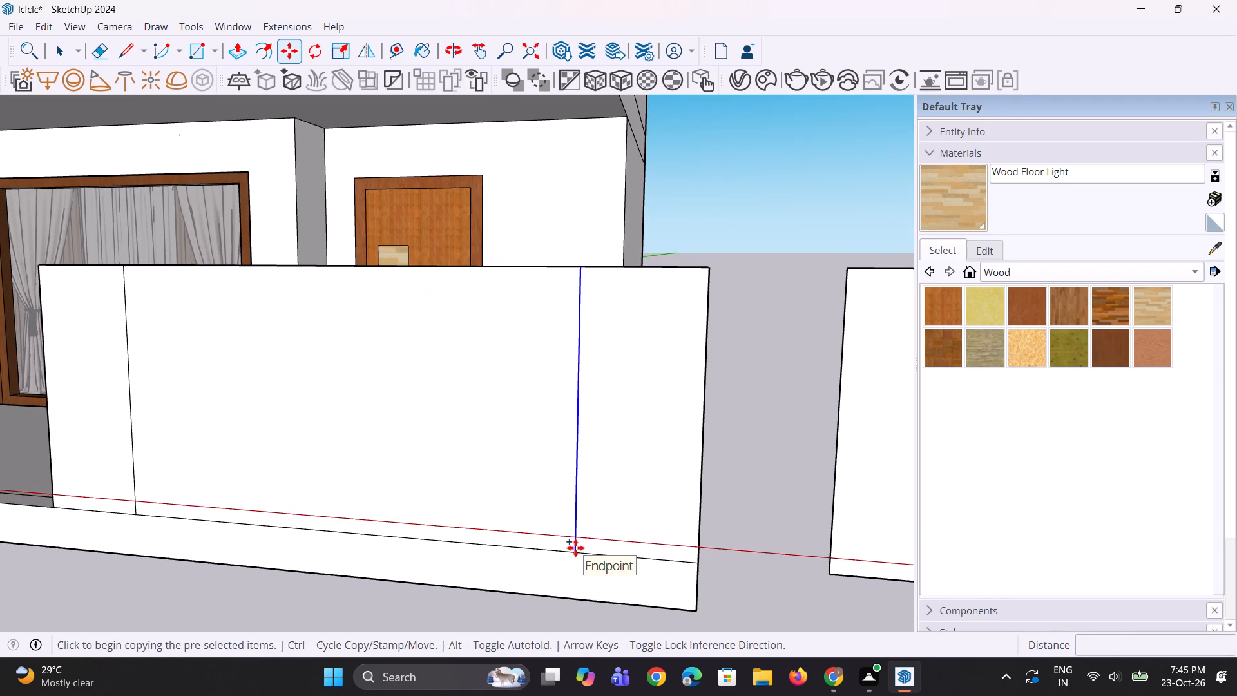
{"action": "left_click", "coordinate": [575, 548]}
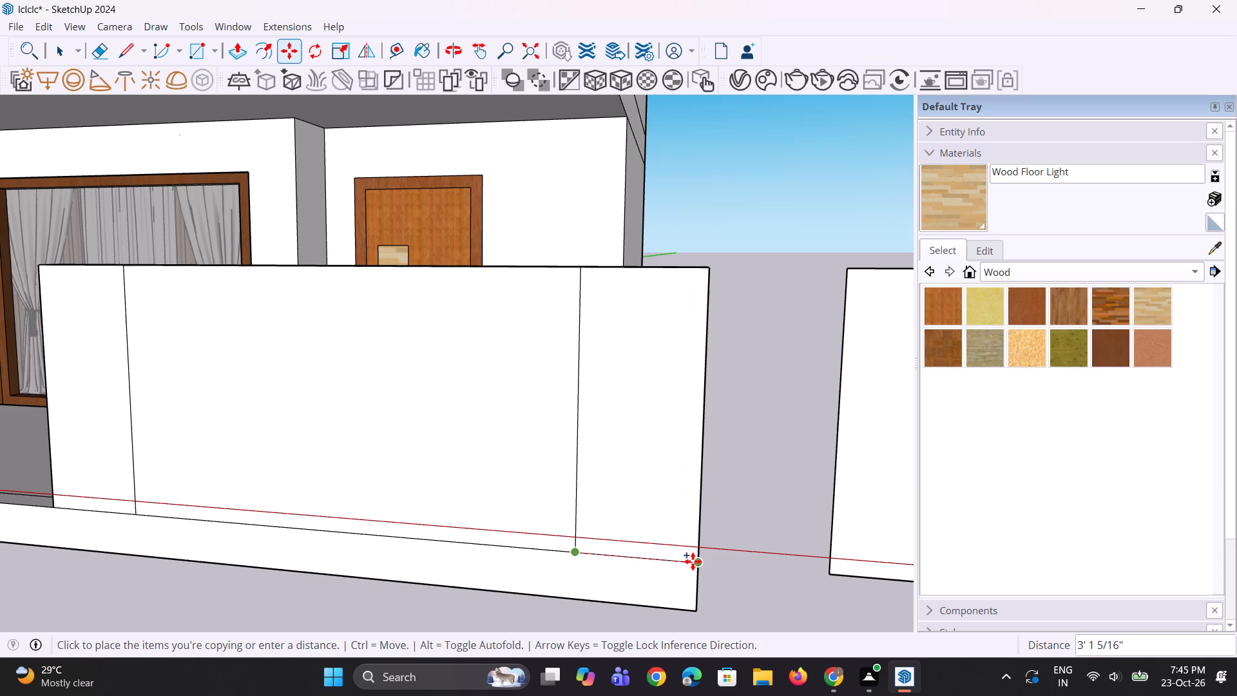
{"action": "left_click", "coordinate": [693, 561]}
{"action": "type", "text": "/3"}
{"action": "key", "text": "Return"}
Push/Pull the middle of the three narrow strips inward to form a vertical recess in the front wall.
{"action": "scroll", "coordinate": [941, 503], "scroll_direction": "down", "scroll_amount": 2}
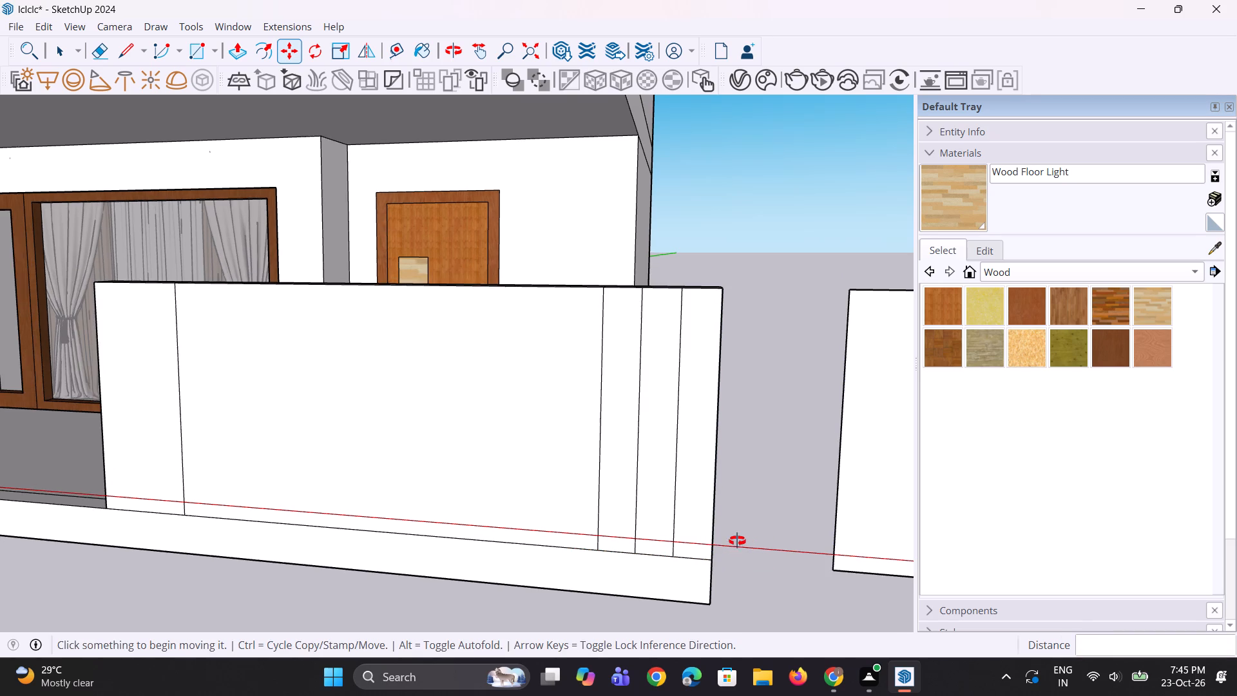
{"action": "middle_click", "coordinate": [737, 541]}
{"action": "key", "text": "space"}
{"action": "key", "text": "space"}
{"action": "left_click", "coordinate": [733, 539]}
{"action": "scroll", "coordinate": [564, 548], "scroll_direction": "down", "scroll_amount": 5}
{"action": "middle_click_drag", "start_coordinate": [550, 556], "coordinate": [573, 554]}
{"action": "scroll", "coordinate": [587, 549], "scroll_direction": "up", "scroll_amount": 5}
{"action": "middle_click_drag", "start_coordinate": [587, 549], "coordinate": [510, 564]}
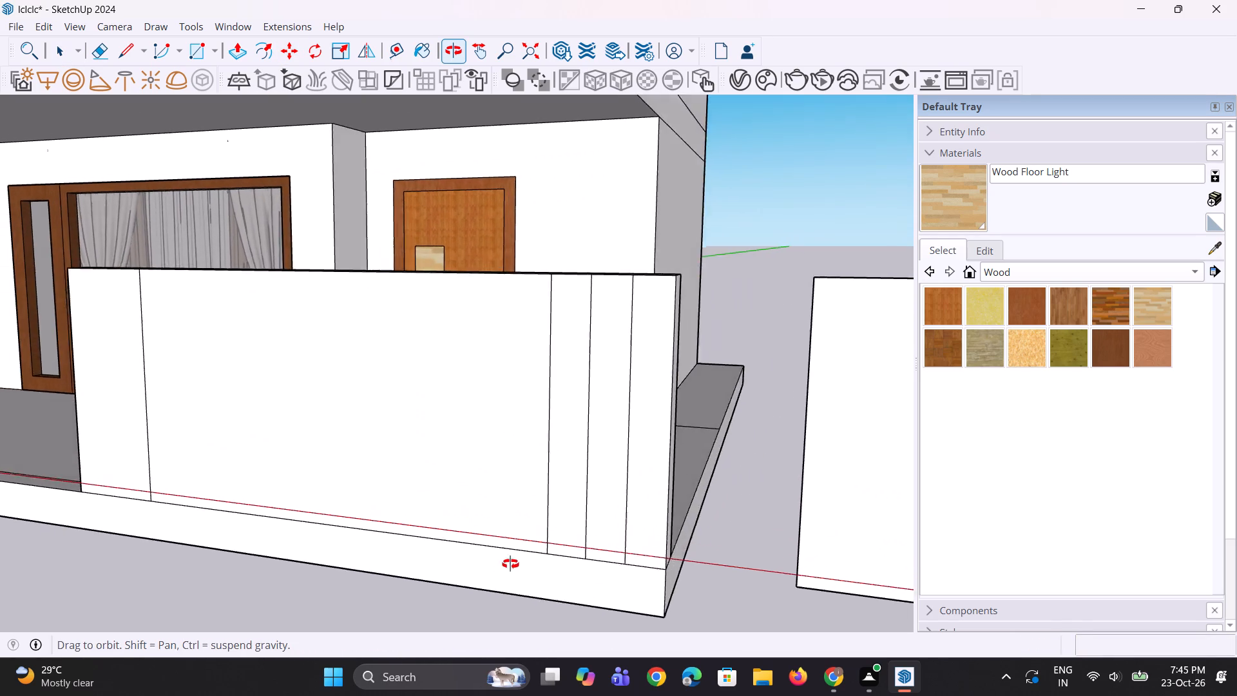
{"action": "middle_click_drag", "start_coordinate": [510, 564], "coordinate": [506, 575]}
{"action": "key", "text": "p"}
{"action": "left_click", "coordinate": [580, 545]}
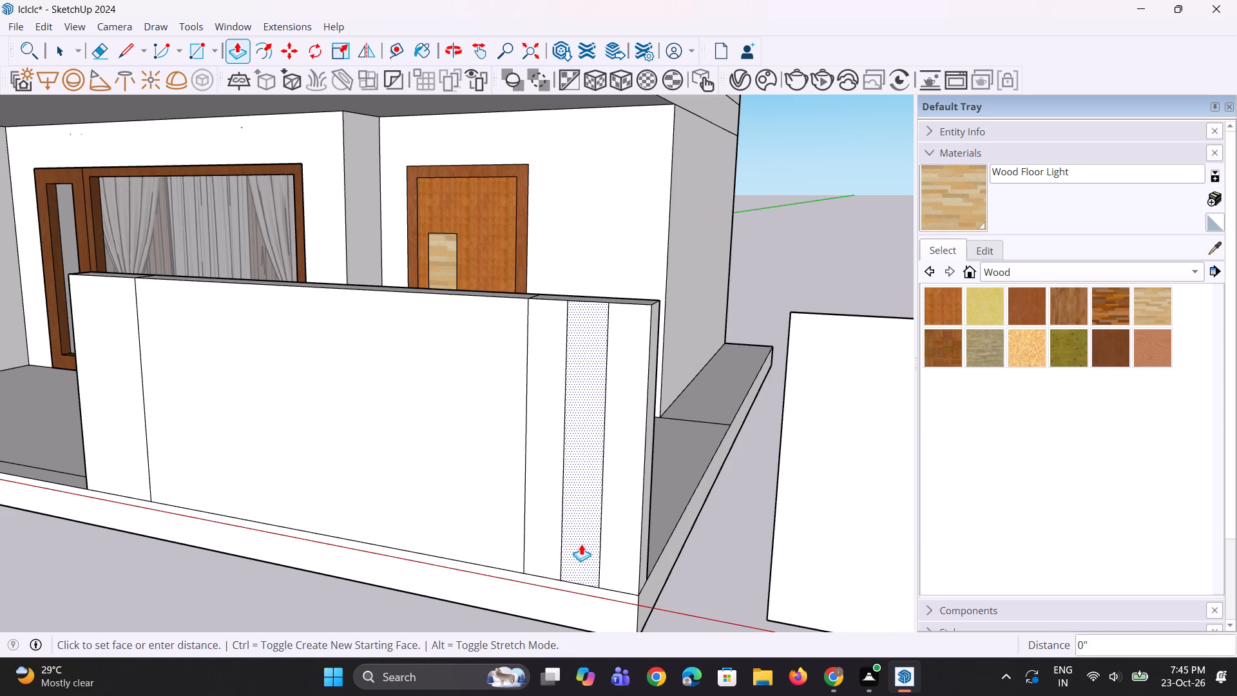
{"action": "left_click", "coordinate": [586, 539]}
{"action": "middle_click_drag", "start_coordinate": [557, 543], "coordinate": [629, 527]}
{"action": "key", "text": "space"}
{"action": "scroll", "coordinate": [565, 555], "scroll_direction": "down", "scroll_amount": 4}
{"action": "key", "text": "space"}
{"action": "key", "text": "space"}
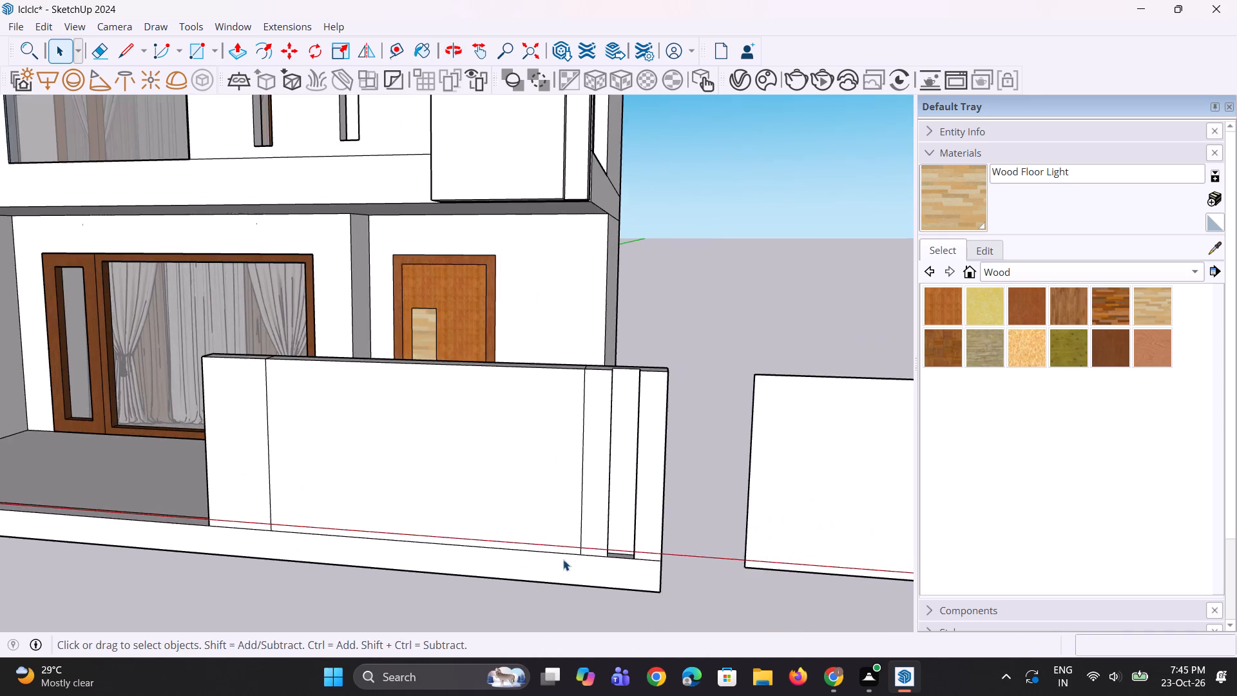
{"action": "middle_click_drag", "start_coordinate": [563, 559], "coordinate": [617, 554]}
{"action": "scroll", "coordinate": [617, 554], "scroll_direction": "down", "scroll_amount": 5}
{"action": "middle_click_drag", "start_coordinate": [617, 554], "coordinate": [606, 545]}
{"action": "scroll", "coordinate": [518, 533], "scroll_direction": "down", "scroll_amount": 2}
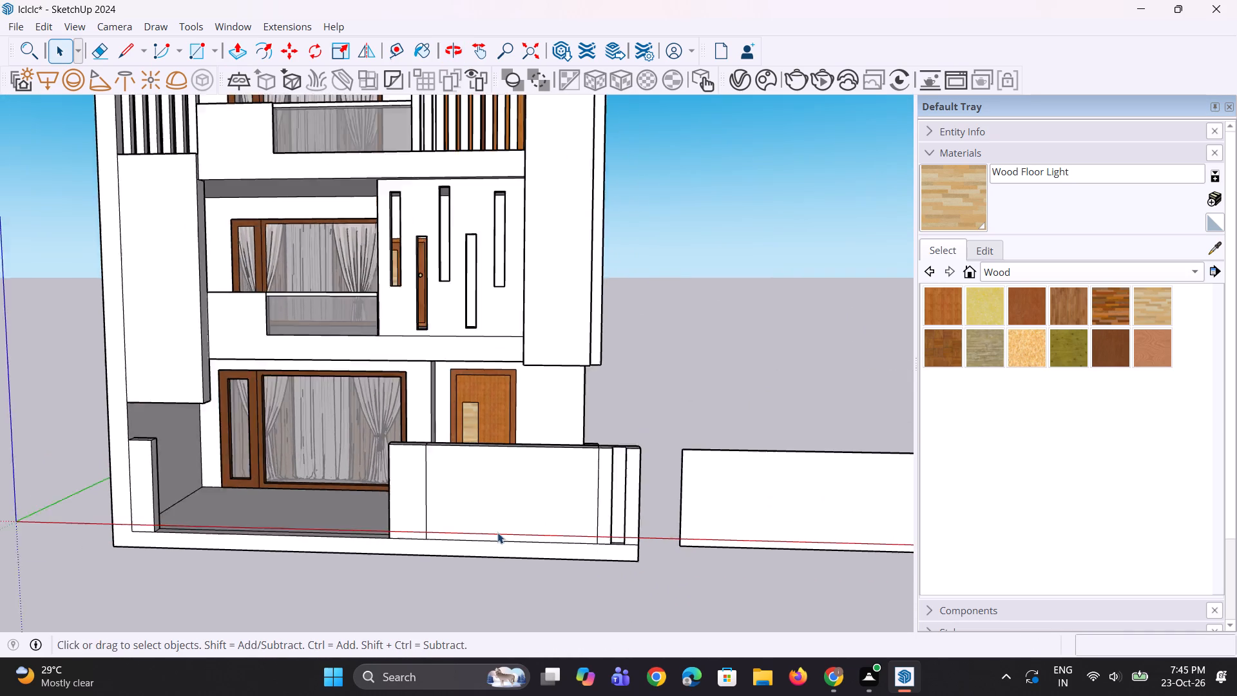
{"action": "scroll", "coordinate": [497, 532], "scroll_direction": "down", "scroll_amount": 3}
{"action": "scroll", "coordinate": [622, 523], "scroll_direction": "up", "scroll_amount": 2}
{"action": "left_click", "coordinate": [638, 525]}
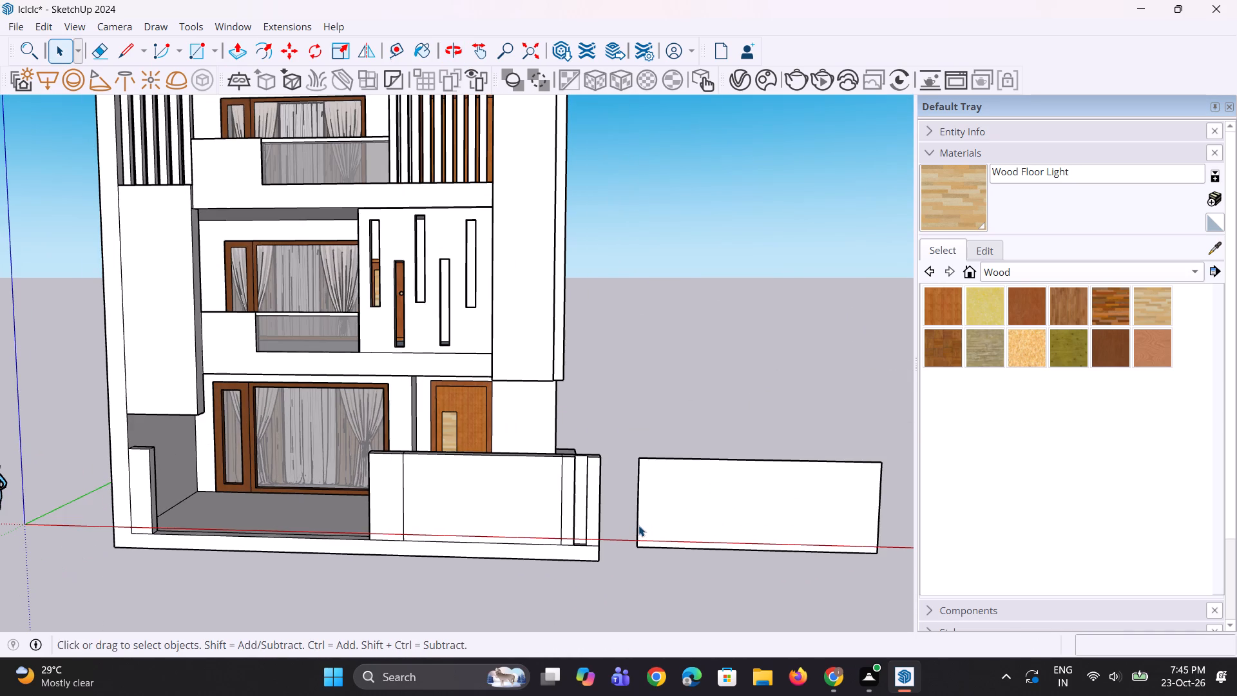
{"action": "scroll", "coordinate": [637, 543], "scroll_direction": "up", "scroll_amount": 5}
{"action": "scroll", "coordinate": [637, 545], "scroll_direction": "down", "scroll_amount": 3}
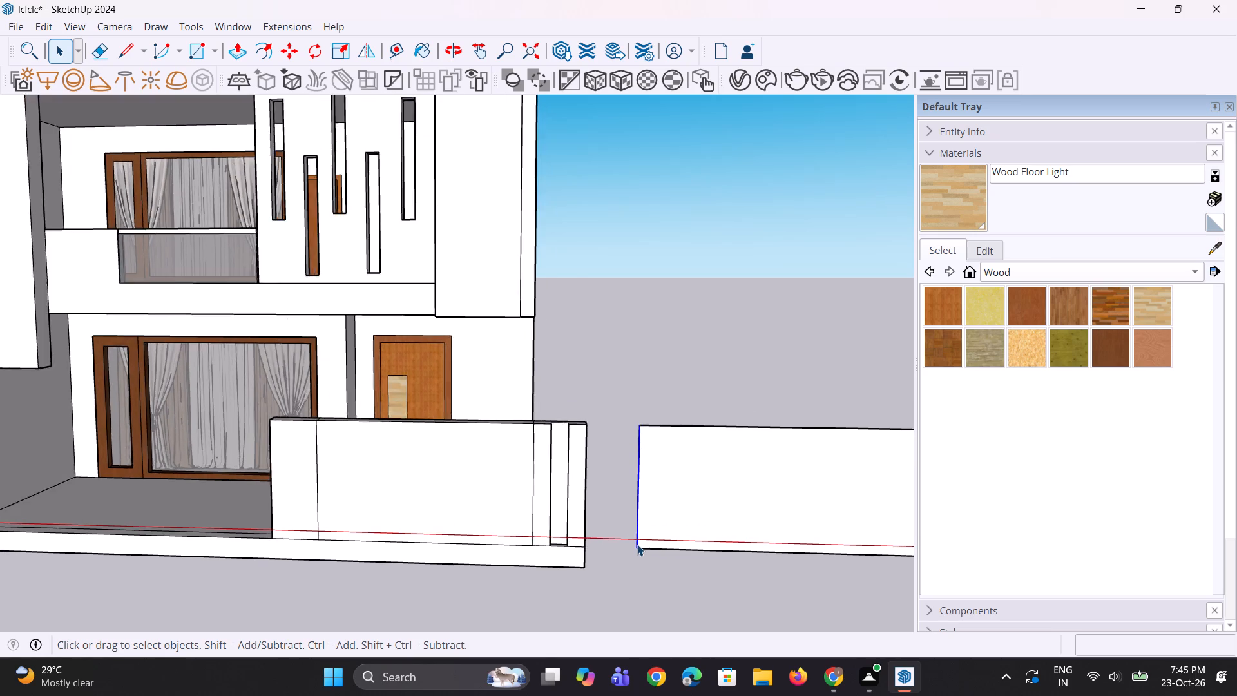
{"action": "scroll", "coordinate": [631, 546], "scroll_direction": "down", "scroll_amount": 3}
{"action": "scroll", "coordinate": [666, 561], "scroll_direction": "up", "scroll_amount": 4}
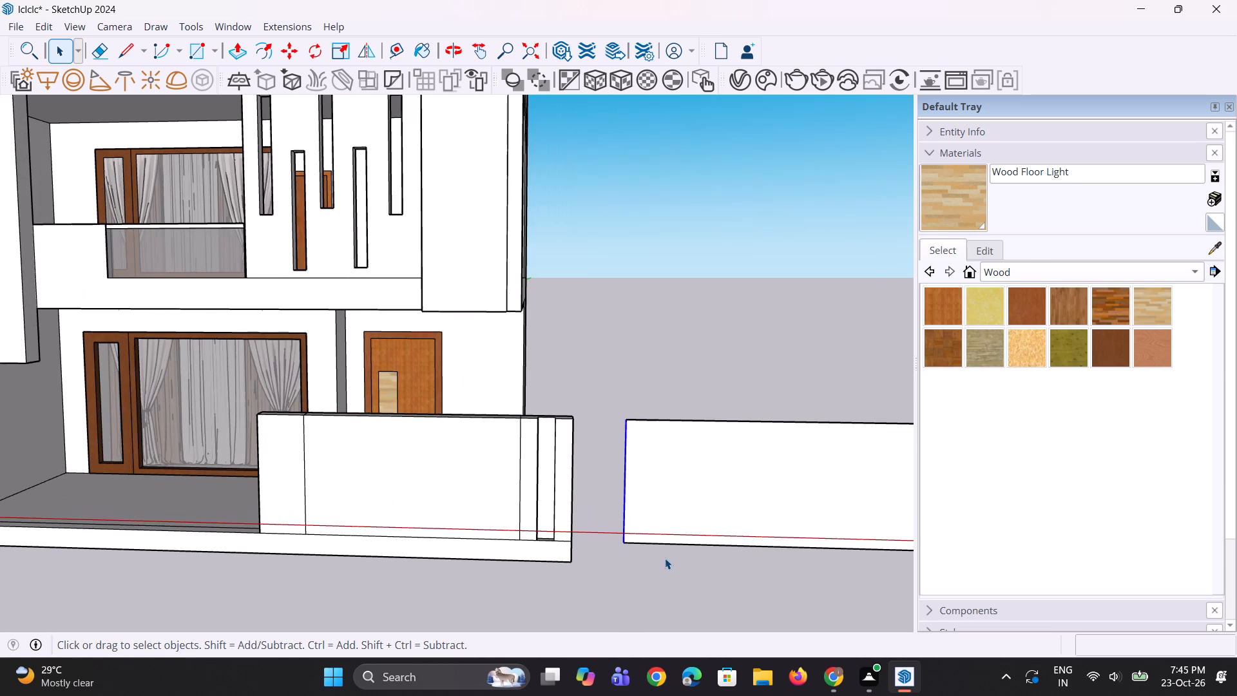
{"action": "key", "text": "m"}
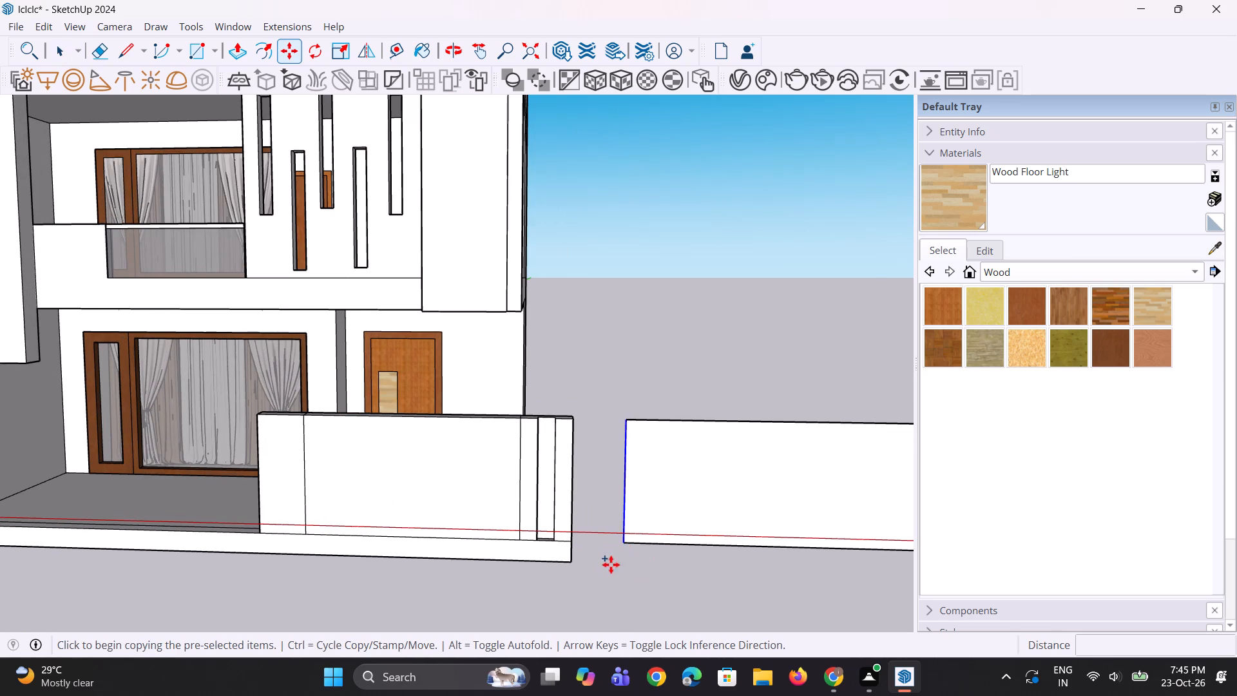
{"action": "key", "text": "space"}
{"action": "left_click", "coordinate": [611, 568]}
Push/Pull the detached panel face beside the house to a thickness of 4".
{"action": "left_click", "coordinate": [685, 503]}
{"action": "key", "text": "p"}
{"action": "left_click", "coordinate": [685, 503]}
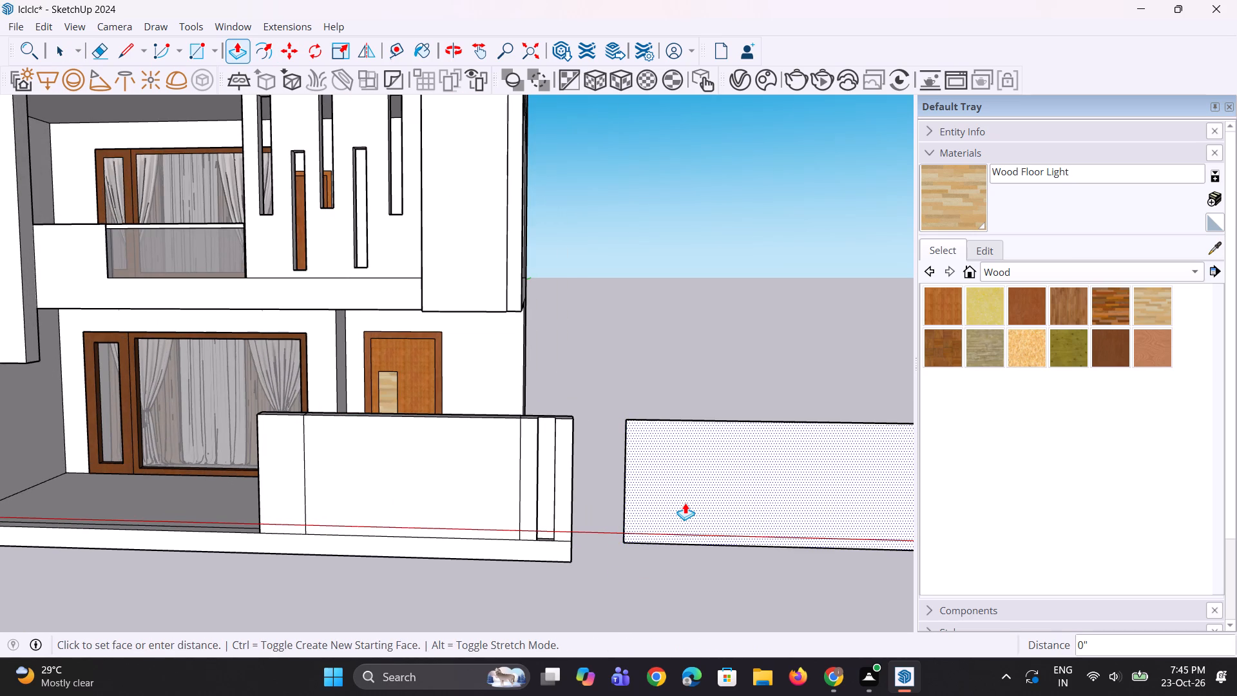
{"action": "type", "text": "4\""}
{"action": "key", "text": "Return"}
{"action": "middle_click_drag", "start_coordinate": [636, 505], "coordinate": [664, 531]}
{"action": "key", "text": "space"}
{"action": "key", "text": "space"}
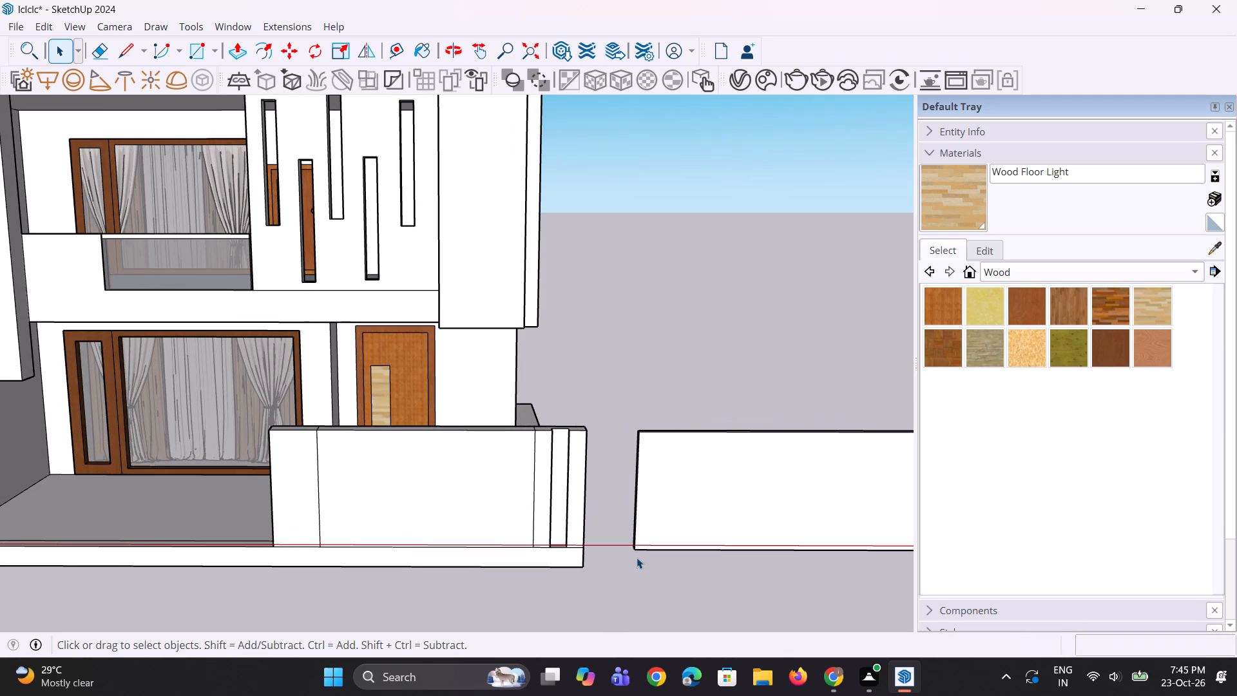
Copy the gate panel's house-side vertical edge 19' 1/4" to its far end, dividing the distance into two halves with /2.
{"action": "left_click", "coordinate": [637, 536]}
{"action": "scroll", "coordinate": [586, 491], "scroll_direction": "down", "scroll_amount": 4}
{"action": "scroll", "coordinate": [697, 573], "scroll_direction": "up", "scroll_amount": 3}
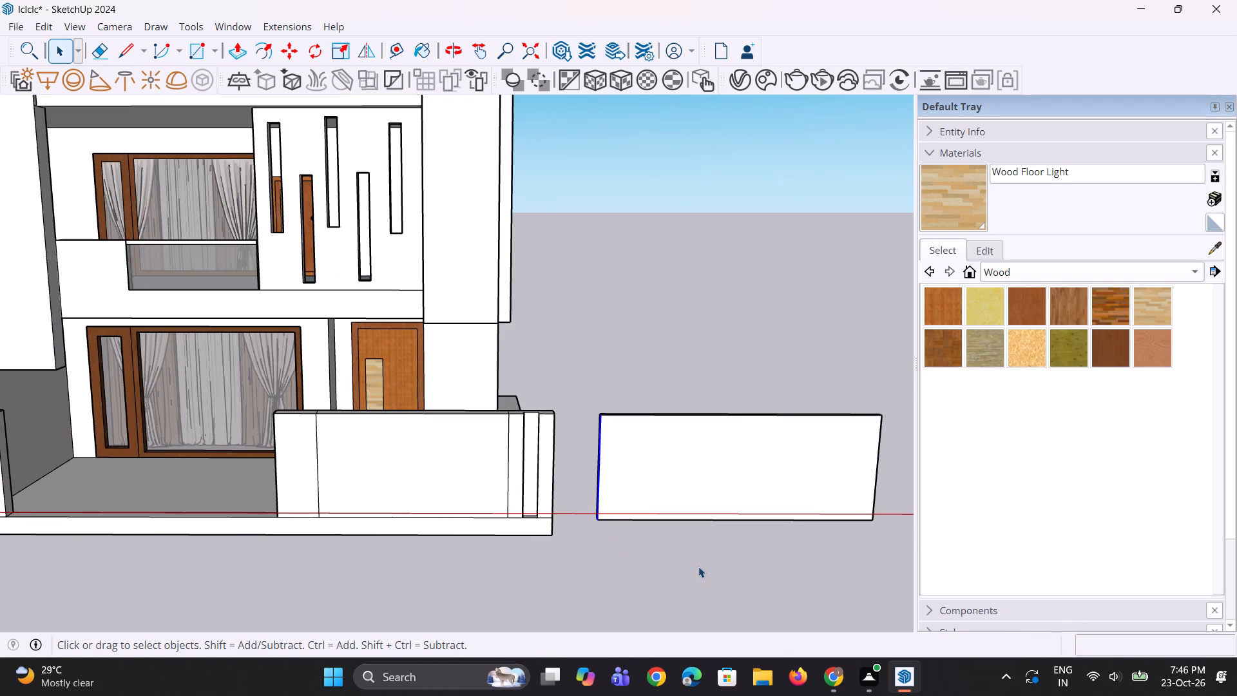
{"action": "key", "text": "m"}
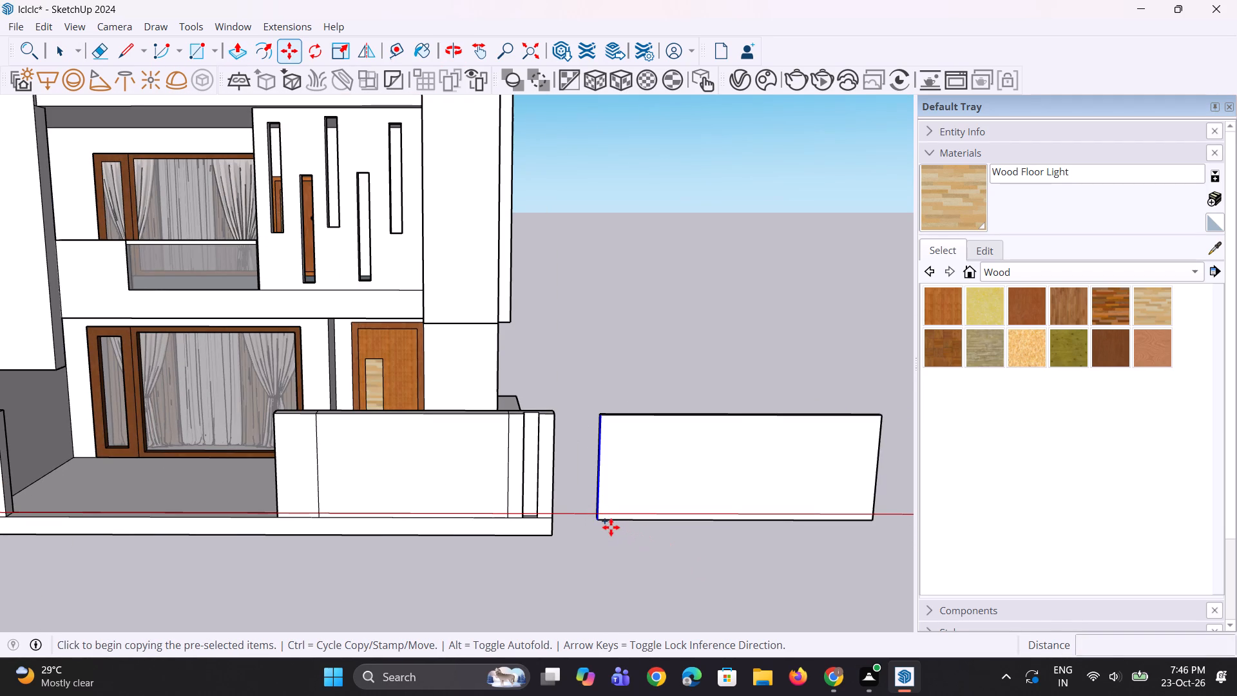
{"action": "left_click", "coordinate": [601, 522]}
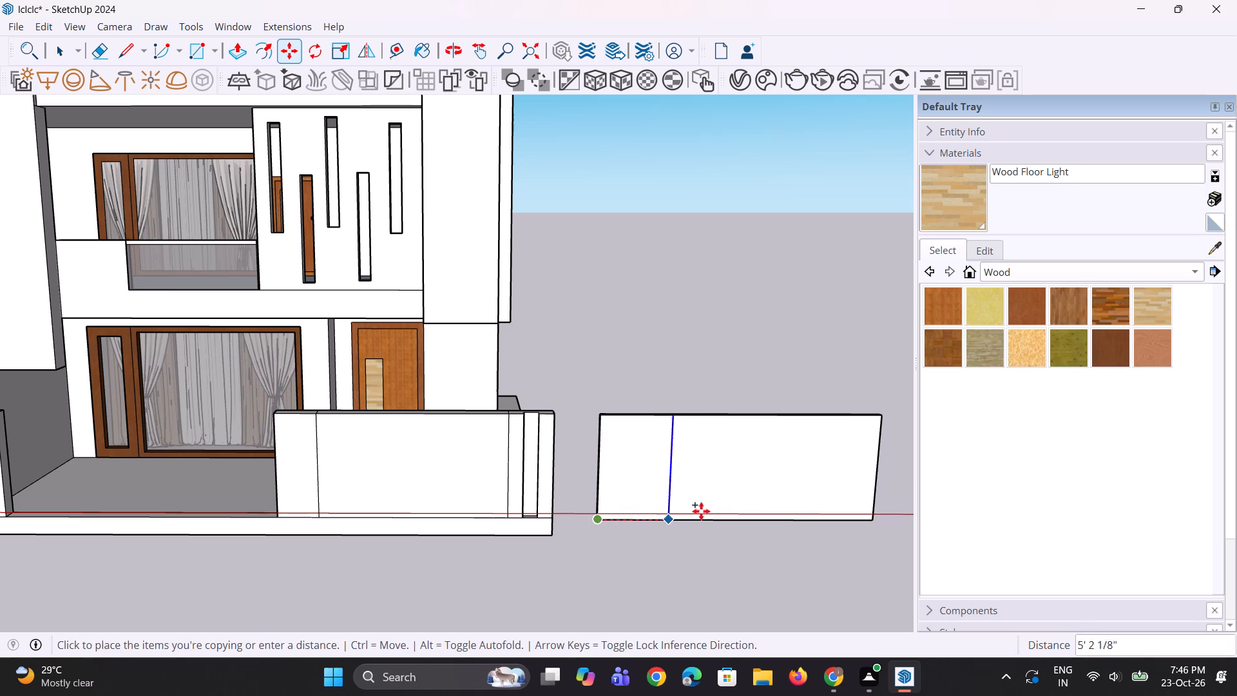
{"action": "left_click", "coordinate": [869, 517]}
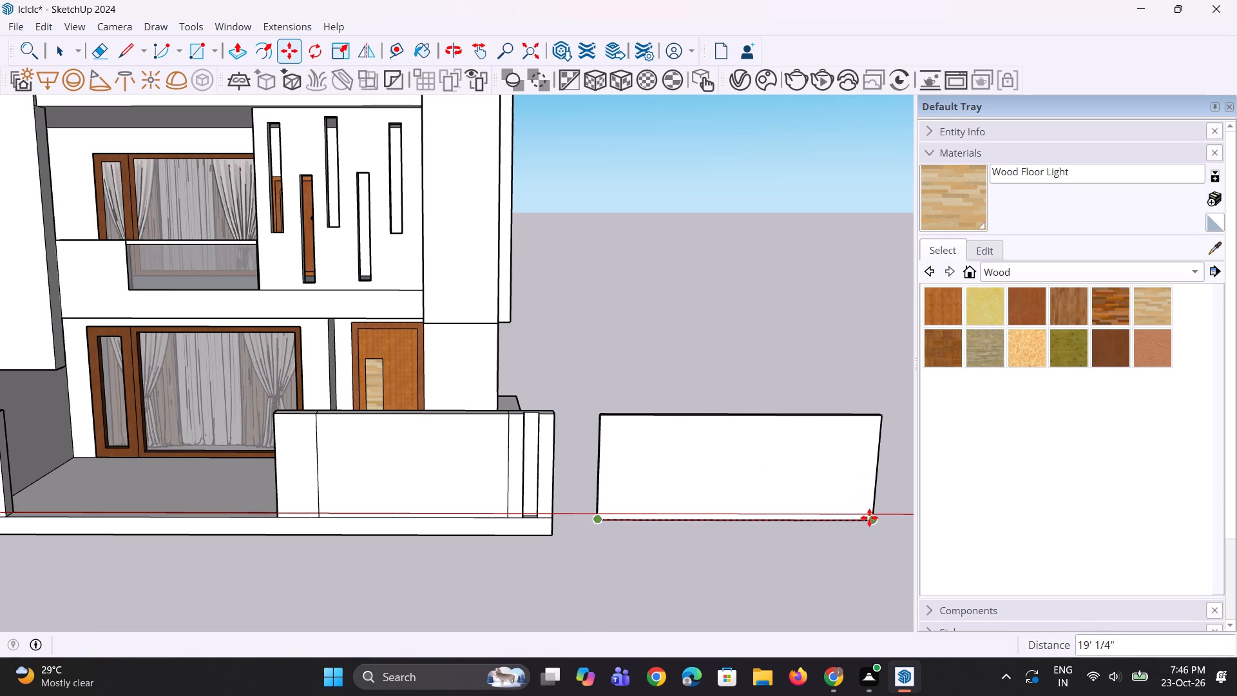
{"action": "type", "text": "/2"}
{"action": "key", "text": "Return"}
{"action": "scroll", "coordinate": [676, 493], "scroll_direction": "down", "scroll_amount": 4}
{"action": "middle_click_drag", "start_coordinate": [667, 508], "coordinate": [656, 454]}
{"action": "key", "text": "space"}
{"action": "key", "text": "space"}
{"action": "scroll", "coordinate": [638, 383], "scroll_direction": "down", "scroll_amount": 2}
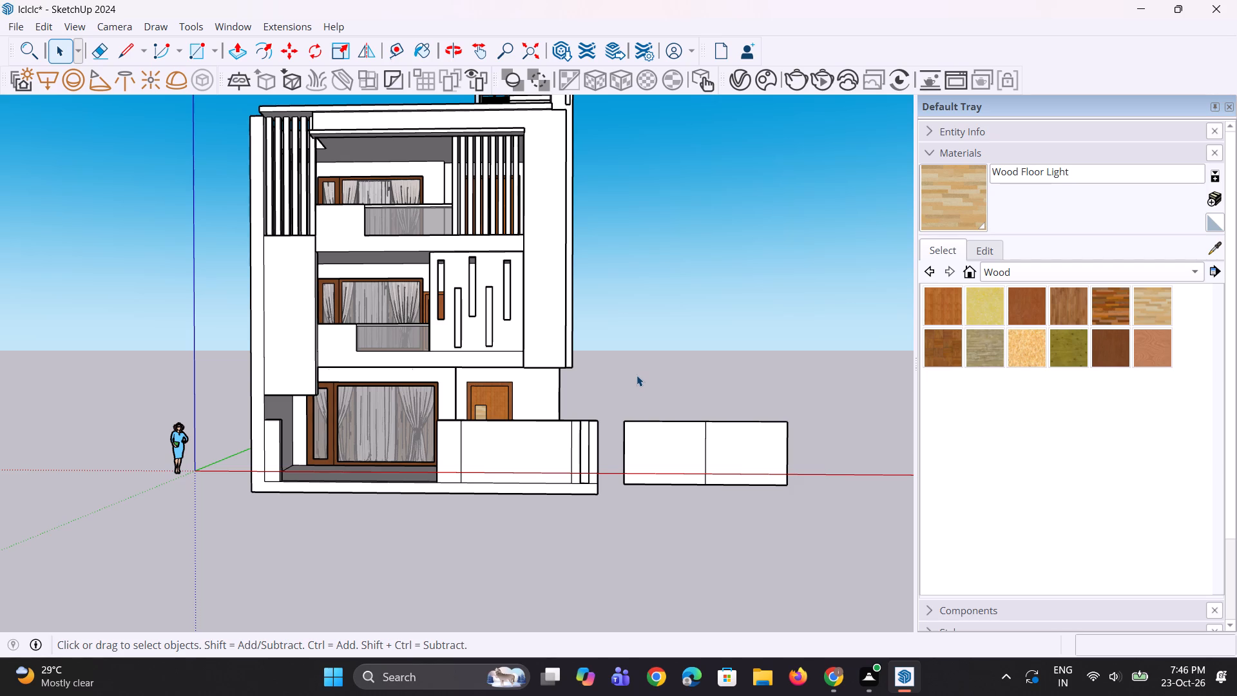
{"action": "scroll", "coordinate": [637, 375], "scroll_direction": "down", "scroll_amount": 3}
{"action": "middle_click_drag", "start_coordinate": [671, 458], "coordinate": [595, 481]}
{"action": "scroll", "coordinate": [605, 468], "scroll_direction": "up", "scroll_amount": 5}
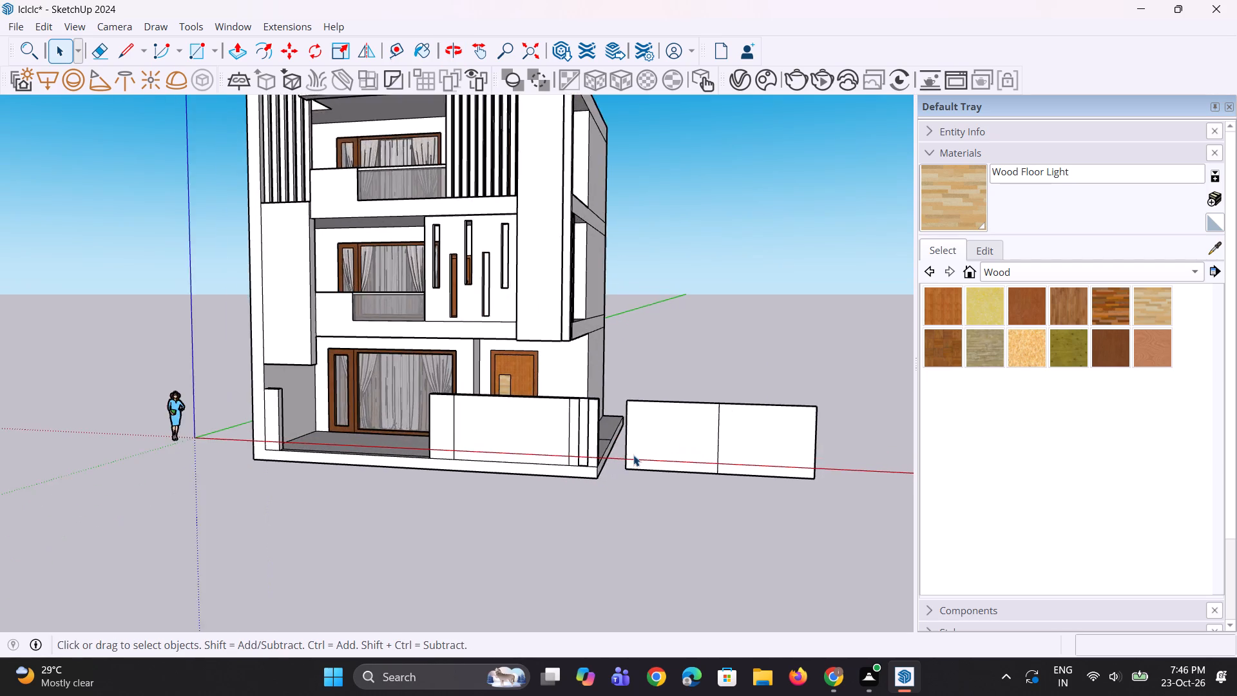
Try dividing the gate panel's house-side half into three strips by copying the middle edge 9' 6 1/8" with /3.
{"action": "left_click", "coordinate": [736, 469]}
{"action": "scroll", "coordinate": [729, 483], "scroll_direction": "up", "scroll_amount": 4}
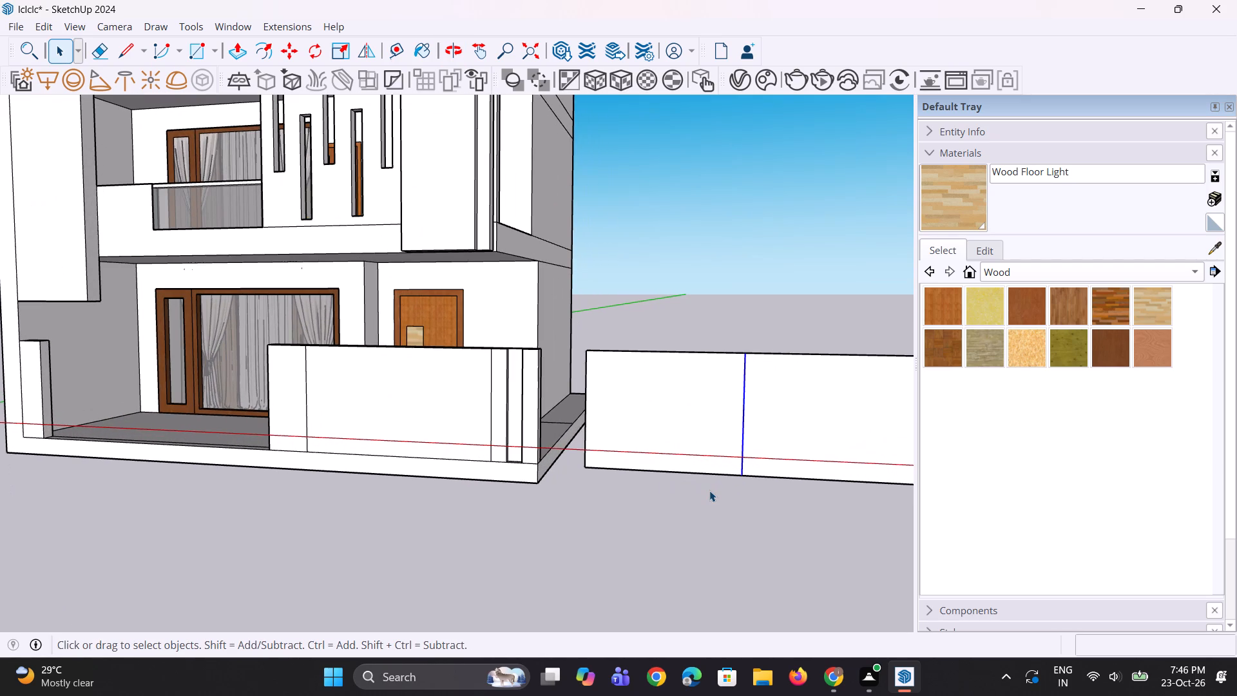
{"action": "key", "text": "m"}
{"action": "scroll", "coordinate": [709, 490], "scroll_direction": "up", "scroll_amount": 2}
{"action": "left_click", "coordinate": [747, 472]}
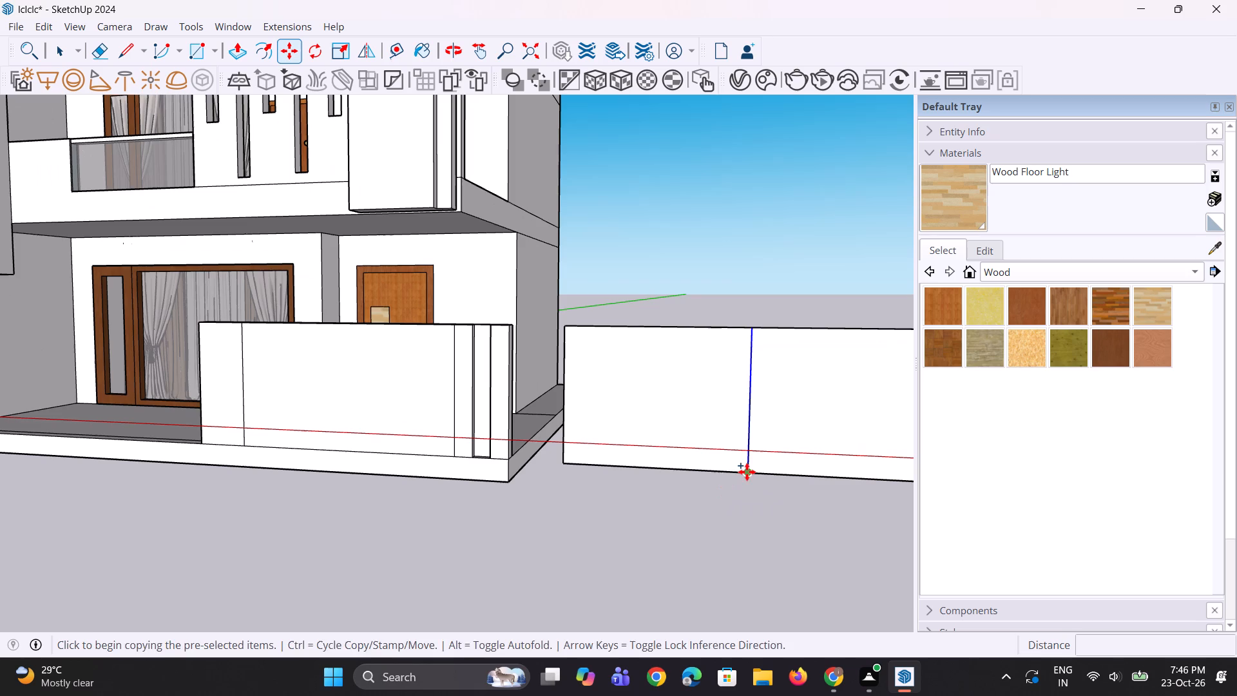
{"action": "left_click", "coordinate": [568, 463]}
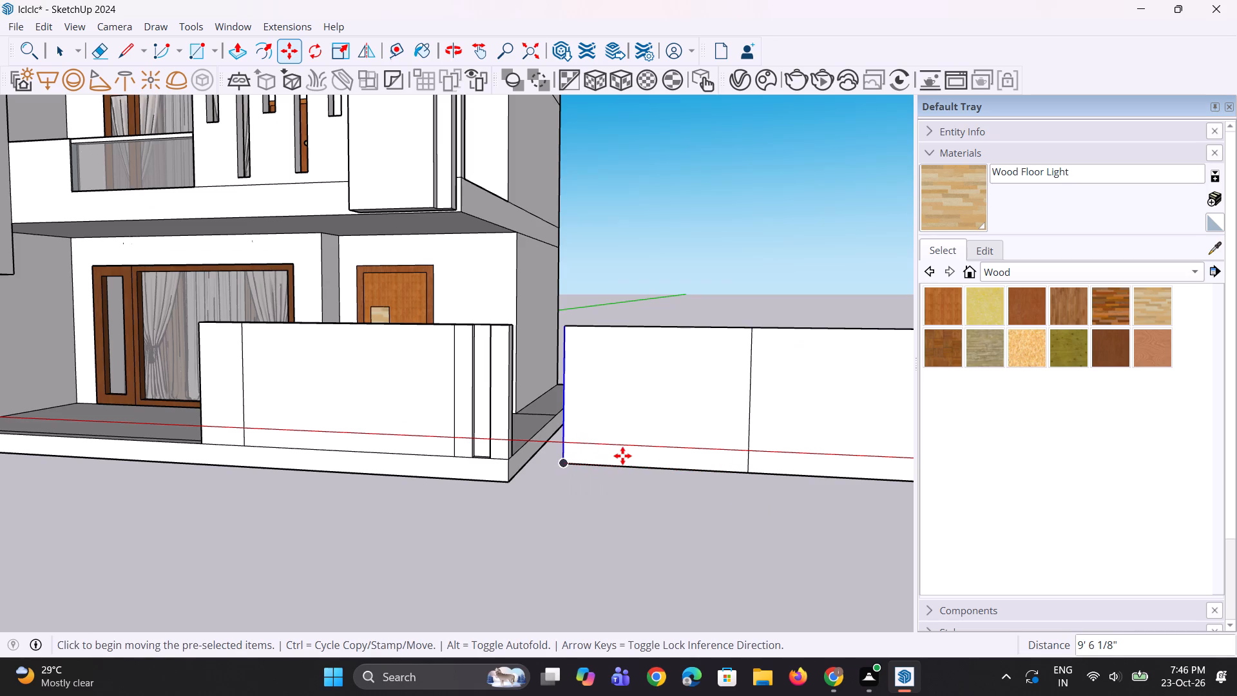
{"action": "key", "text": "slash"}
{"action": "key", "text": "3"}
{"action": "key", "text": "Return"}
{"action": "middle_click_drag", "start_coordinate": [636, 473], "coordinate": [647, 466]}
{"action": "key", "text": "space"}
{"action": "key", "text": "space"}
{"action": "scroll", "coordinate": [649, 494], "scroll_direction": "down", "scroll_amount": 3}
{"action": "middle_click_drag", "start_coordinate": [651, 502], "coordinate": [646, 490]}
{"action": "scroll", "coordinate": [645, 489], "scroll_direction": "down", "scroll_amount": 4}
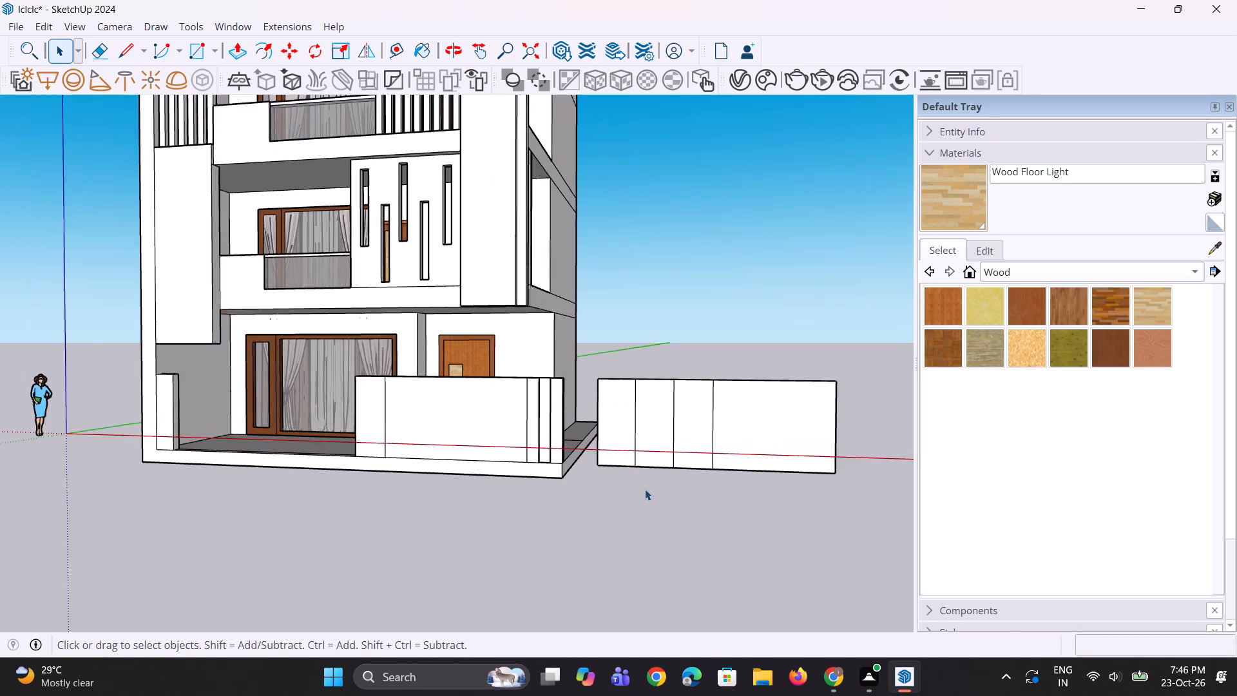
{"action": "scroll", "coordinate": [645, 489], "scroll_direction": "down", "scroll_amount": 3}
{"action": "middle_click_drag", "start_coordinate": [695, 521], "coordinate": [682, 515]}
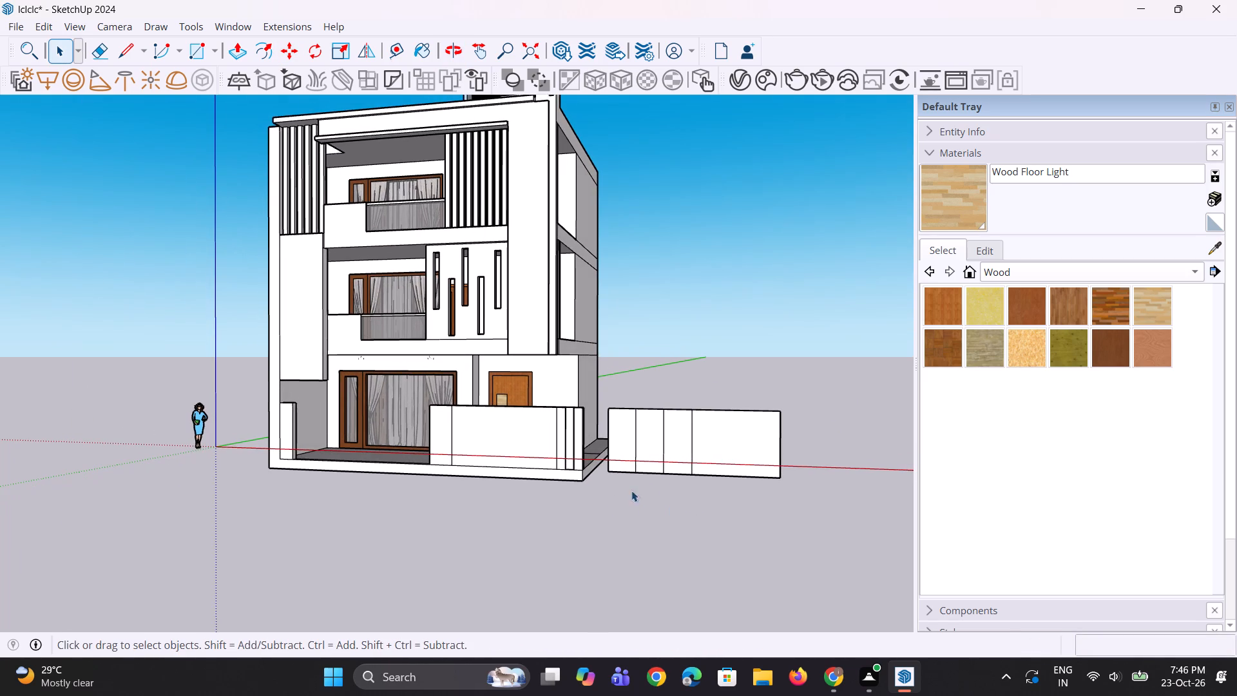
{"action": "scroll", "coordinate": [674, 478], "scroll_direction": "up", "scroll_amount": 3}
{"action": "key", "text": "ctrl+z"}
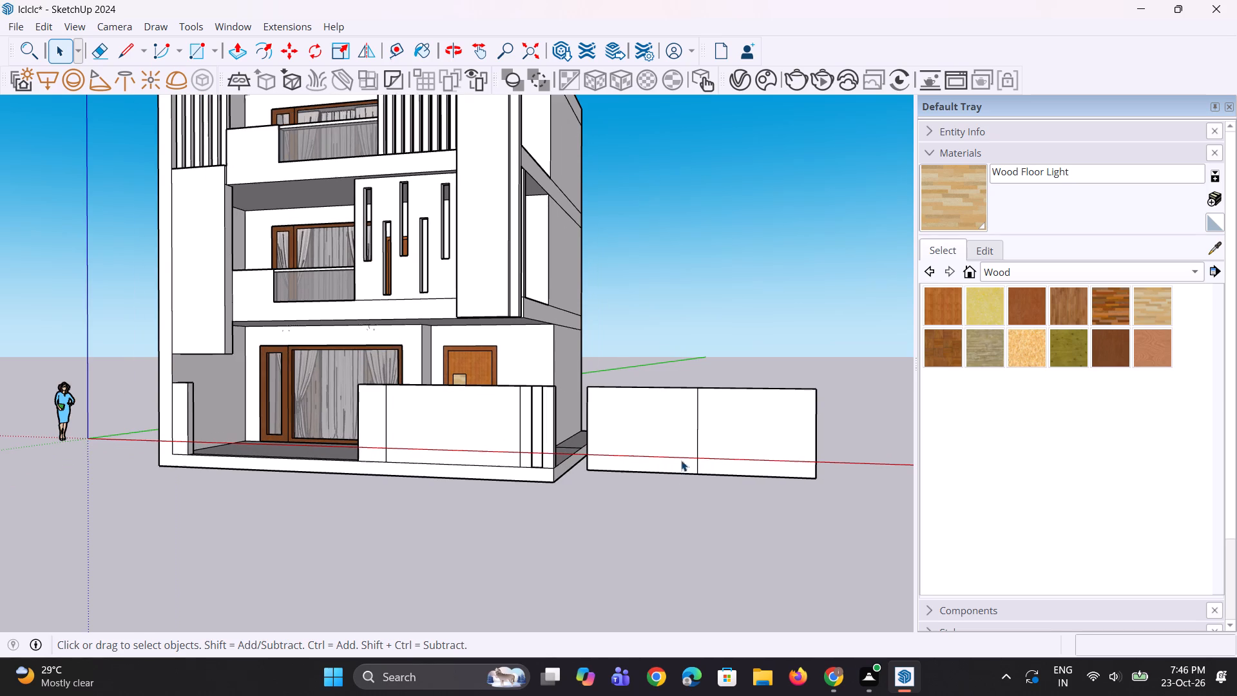
Copy the gate panel's middle edge 9' 6 1/8" to the house-side end, dividing that half into four equal strips with /4.
{"action": "key", "text": "space"}
{"action": "key", "text": "space"}
{"action": "left_click", "coordinate": [696, 456]}
{"action": "scroll", "coordinate": [688, 458], "scroll_direction": "up", "scroll_amount": 4}
{"action": "key", "text": "m"}
{"action": "scroll", "coordinate": [691, 491], "scroll_direction": "up", "scroll_amount": 2, "text": "ctrl"}
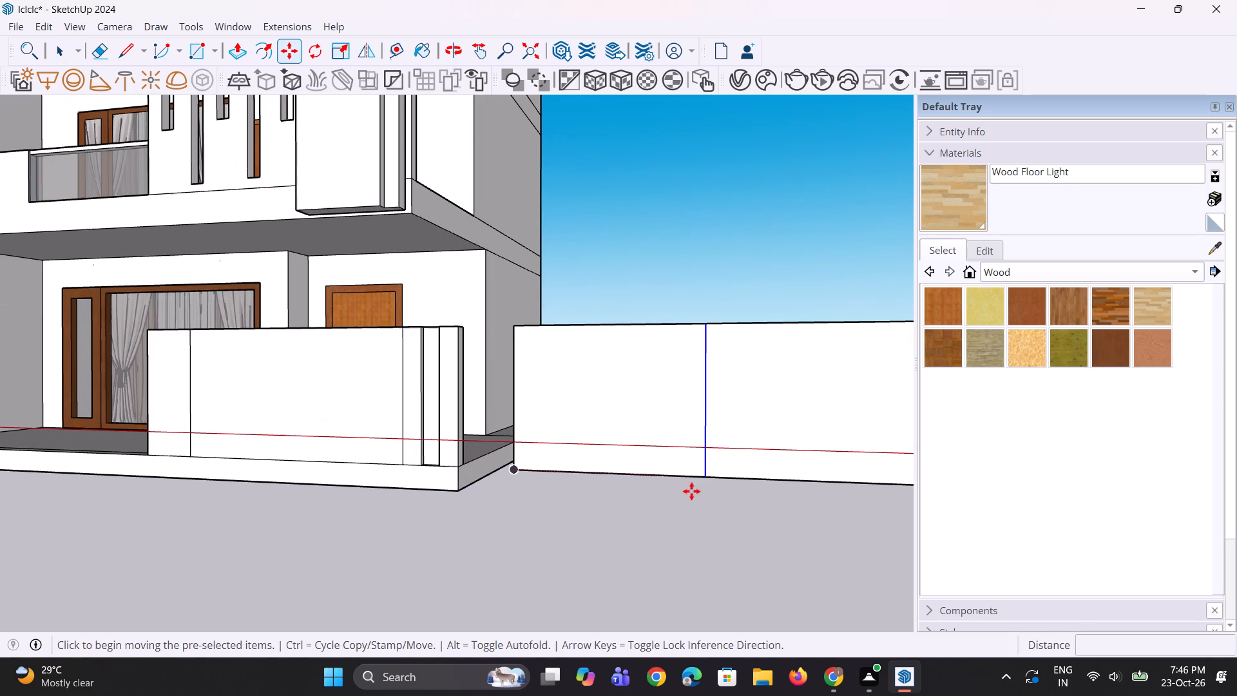
{"action": "left_click", "coordinate": [698, 476]}
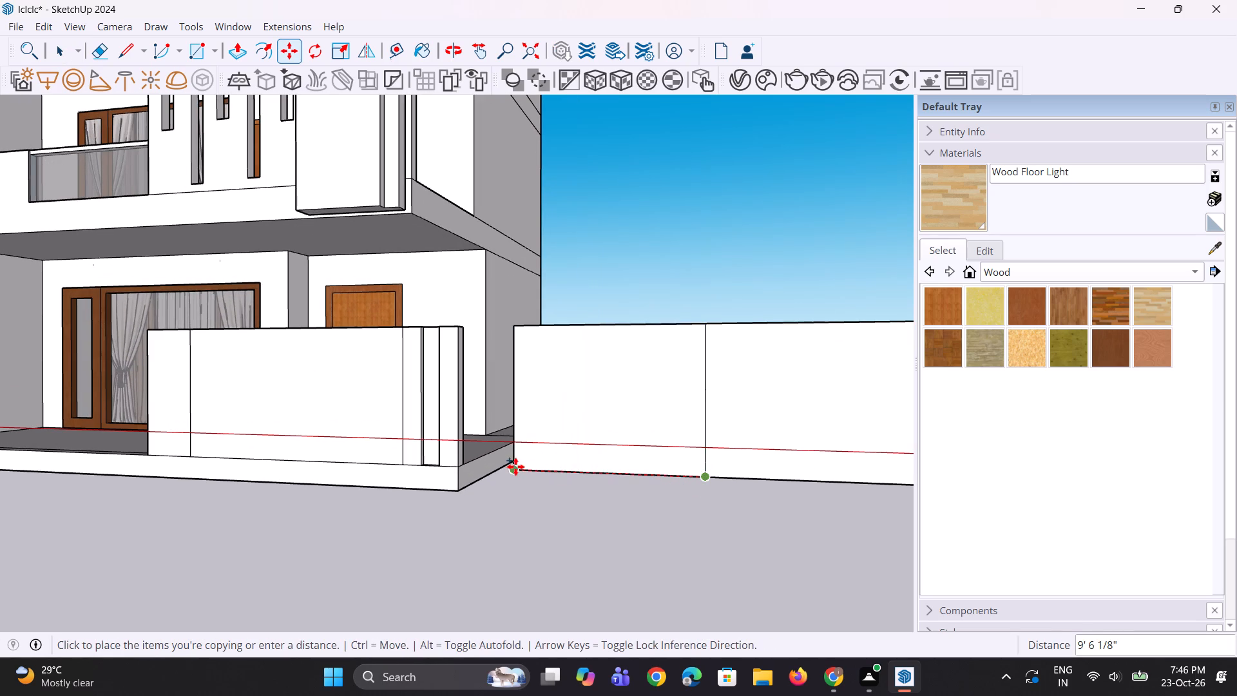
{"action": "left_click", "coordinate": [515, 467]}
{"action": "type", "text": "/4"}
{"action": "key", "text": "Return"}
{"action": "middle_click_drag", "start_coordinate": [564, 477], "coordinate": [591, 484]}
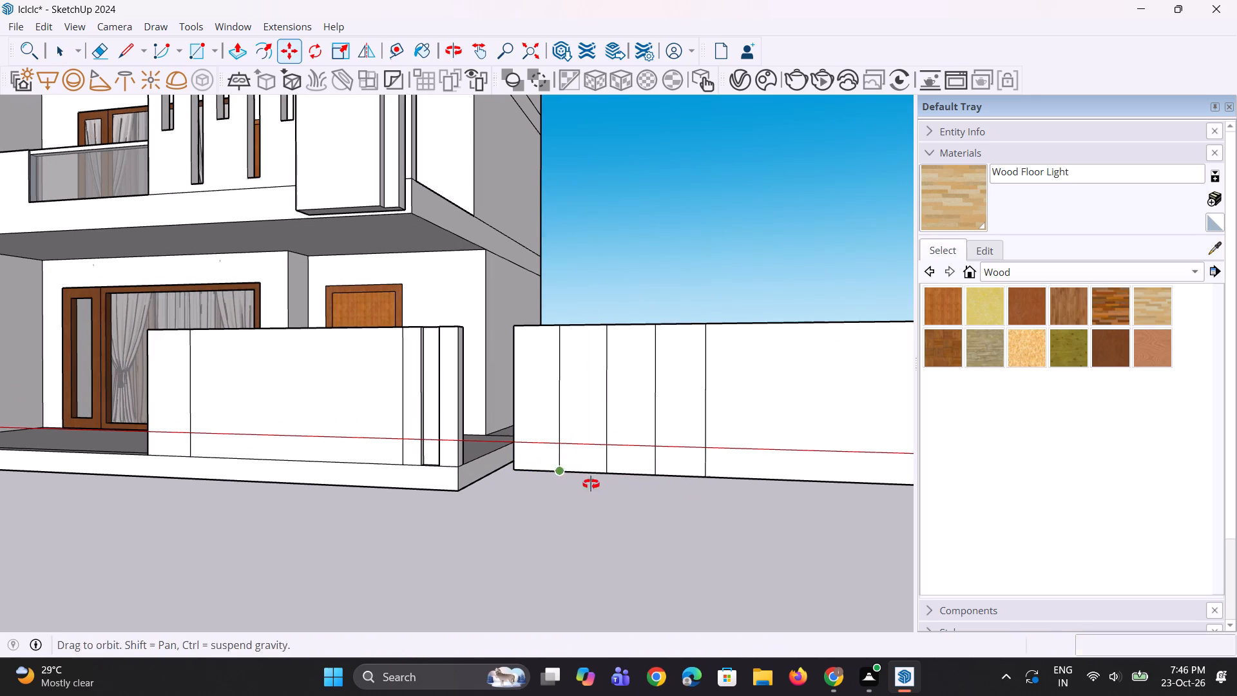
{"action": "middle_click_drag", "start_coordinate": [591, 484], "coordinate": [593, 485]}
{"action": "scroll", "coordinate": [590, 485], "scroll_direction": "down", "scroll_amount": 4}
{"action": "key", "text": "space"}
{"action": "key", "text": "space"}
Copy the gate panel's middle edge 9' 6 1/8" to the far end, dividing that half into four equal strips with /4.
{"action": "left_click", "coordinate": [690, 456]}
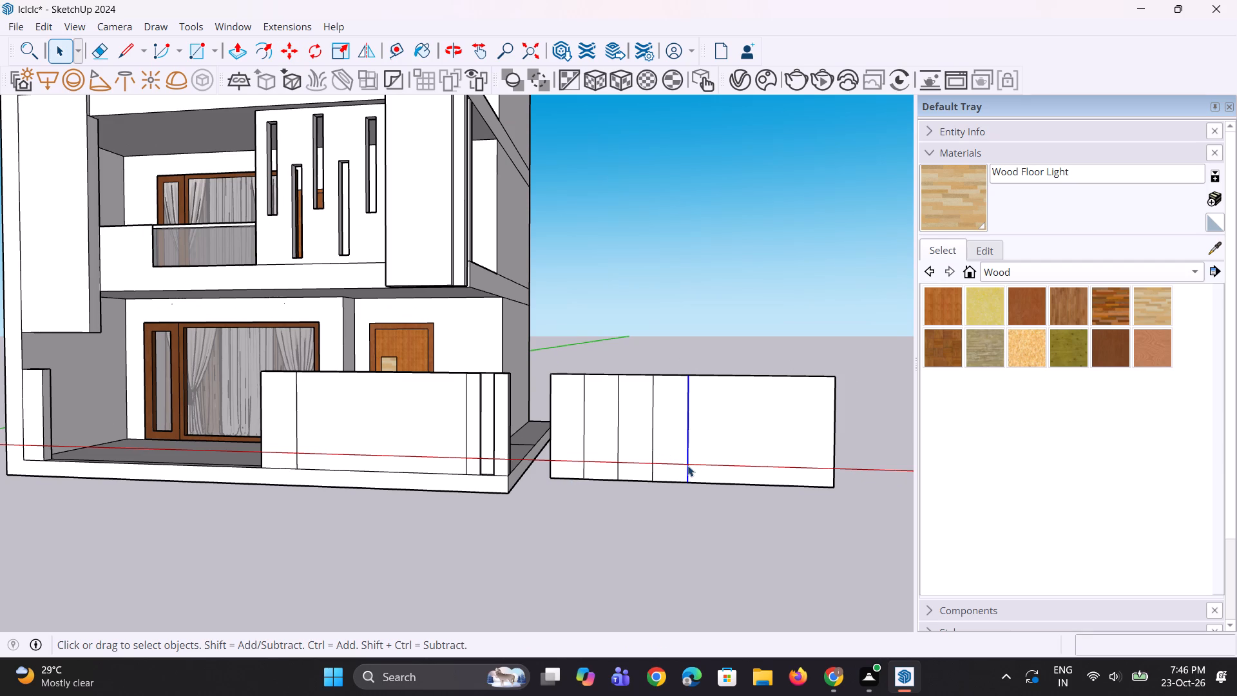
{"action": "key", "text": "m"}
{"action": "scroll", "coordinate": [695, 484], "scroll_direction": "up", "scroll_amount": 2, "text": "ctrl"}
{"action": "left_click", "coordinate": [689, 485]}
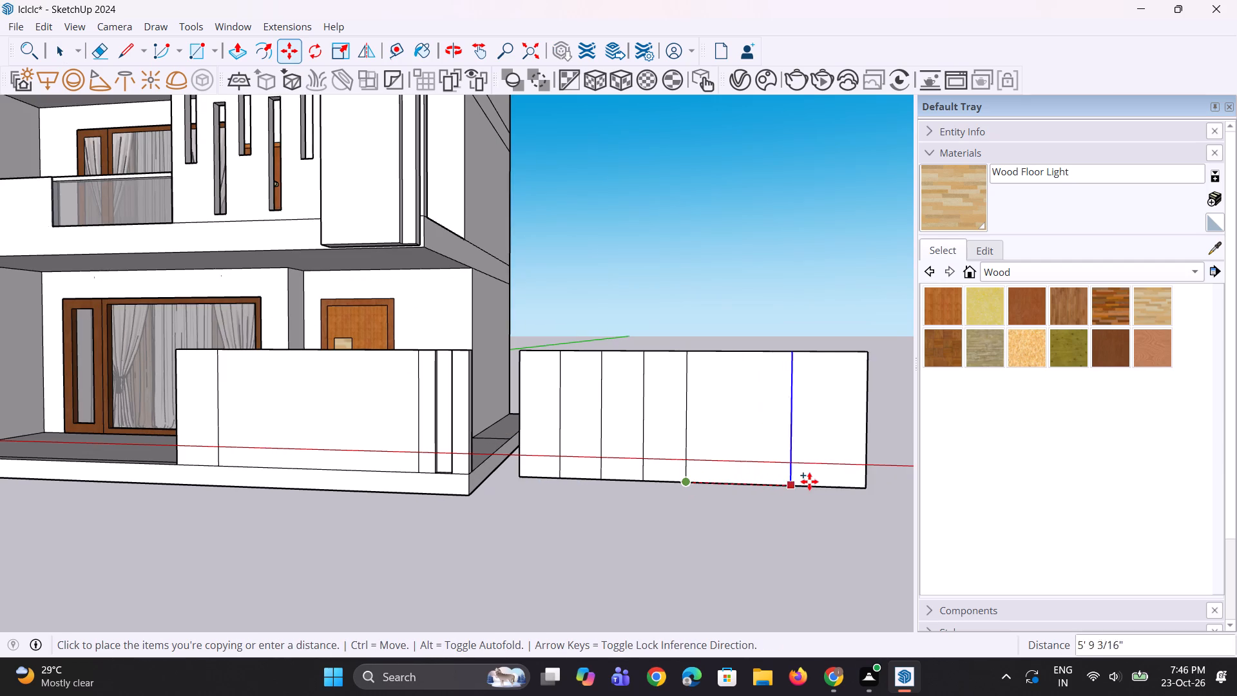
{"action": "left_click", "coordinate": [861, 484]}
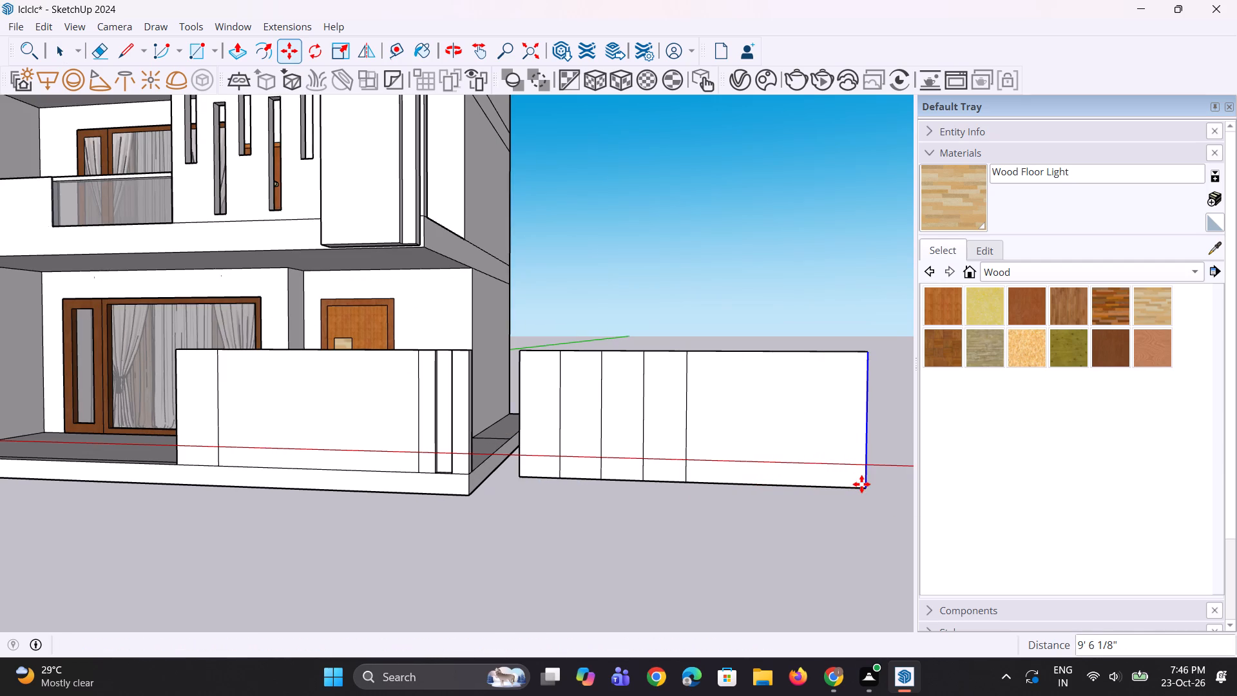
{"action": "type", "text": "/4"}
{"action": "key", "text": "Return"}
{"action": "middle_click_drag", "start_coordinate": [803, 478], "coordinate": [787, 474]}
{"action": "key", "text": "space"}
{"action": "key", "text": "space"}
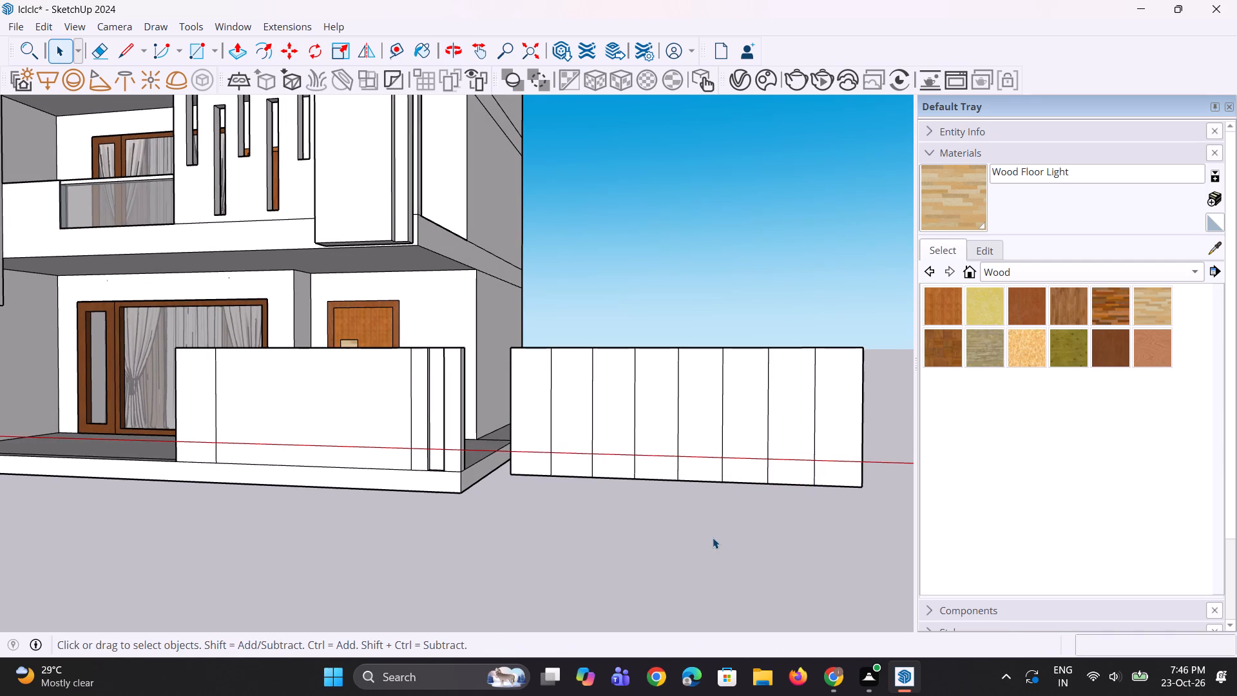
{"action": "left_click", "coordinate": [713, 537]}
{"action": "scroll", "coordinate": [720, 531], "scroll_direction": "down", "scroll_amount": 3}
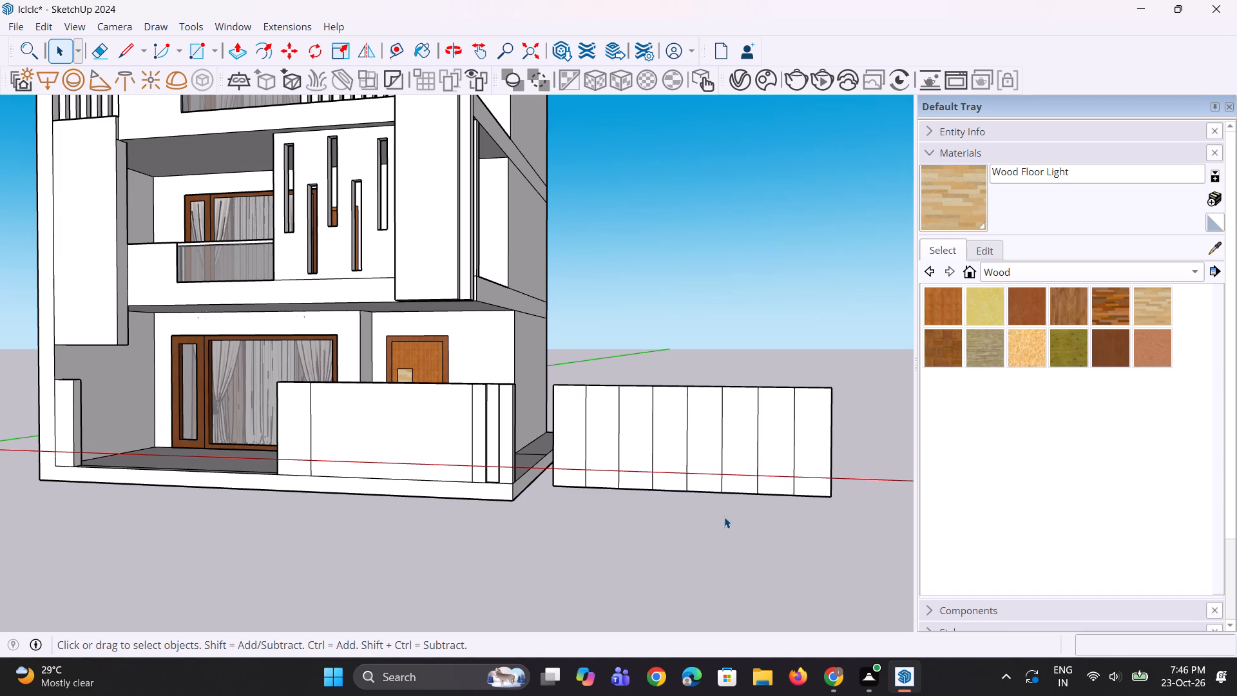
{"action": "scroll", "coordinate": [696, 501], "scroll_direction": "up", "scroll_amount": 4}
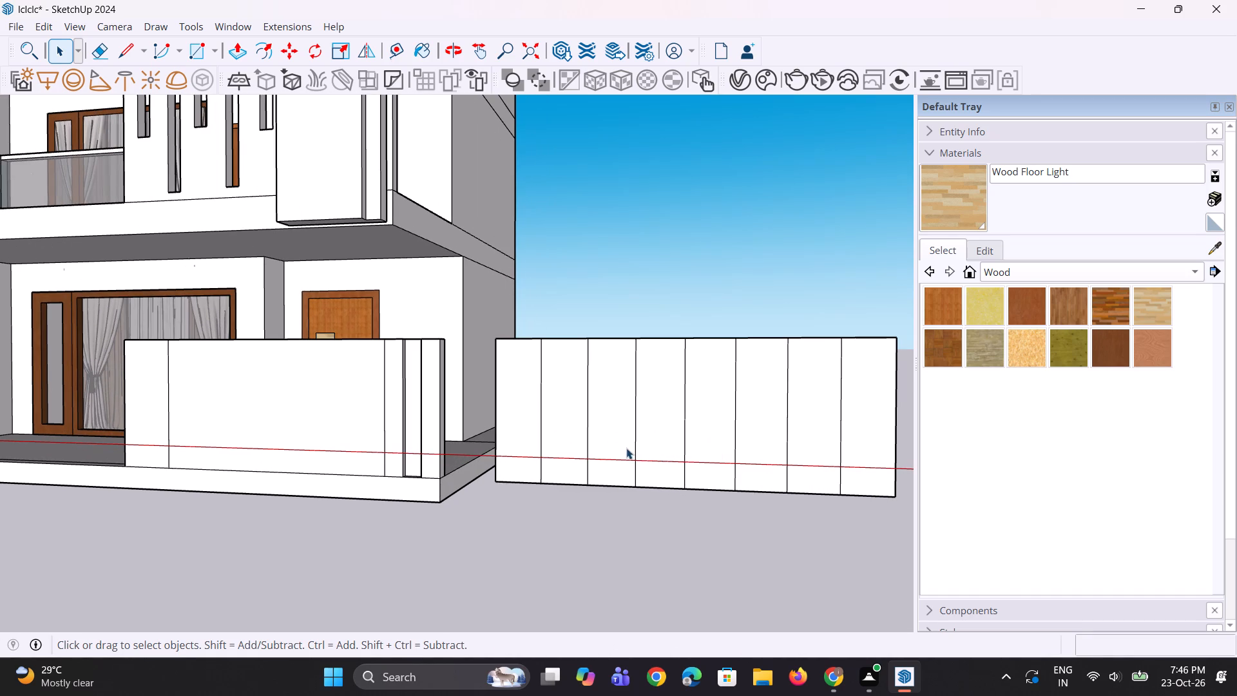
Offset the outline of the gate panel's strip nearest the house inward by about 2 3/4".
{"action": "left_click", "coordinate": [635, 450]}
{"action": "scroll", "coordinate": [634, 467], "scroll_direction": "up", "scroll_amount": 1}
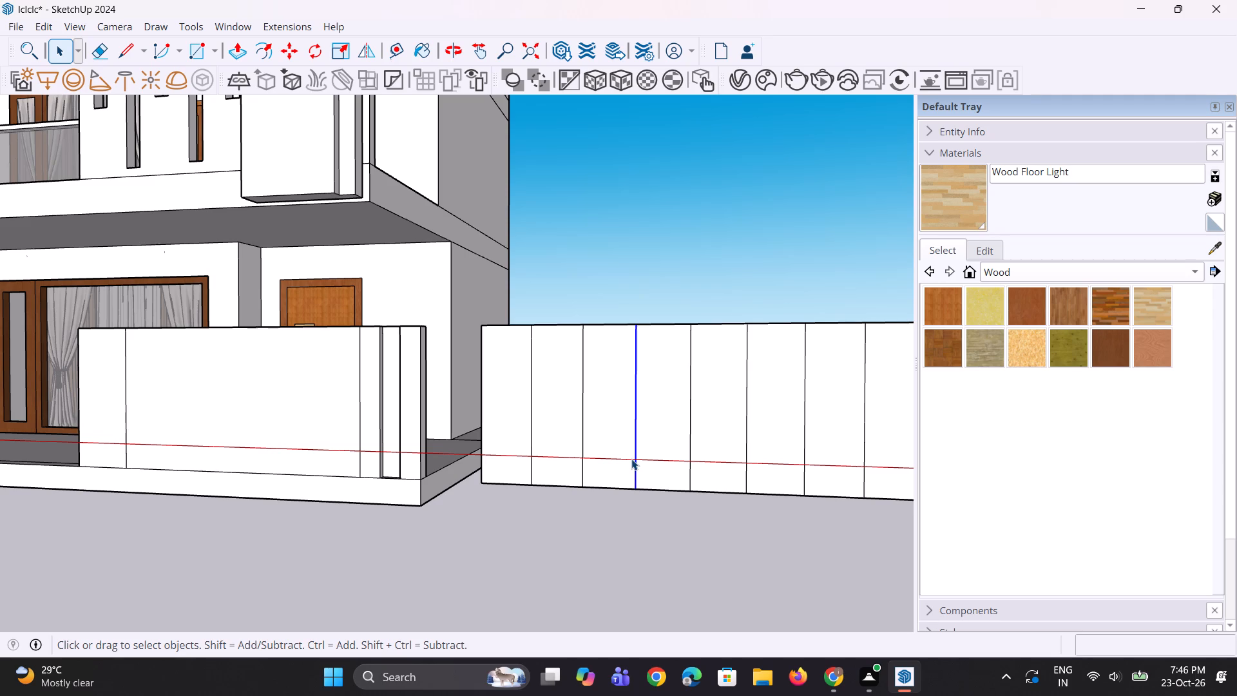
{"action": "scroll", "coordinate": [603, 459], "scroll_direction": "up", "scroll_amount": 2}
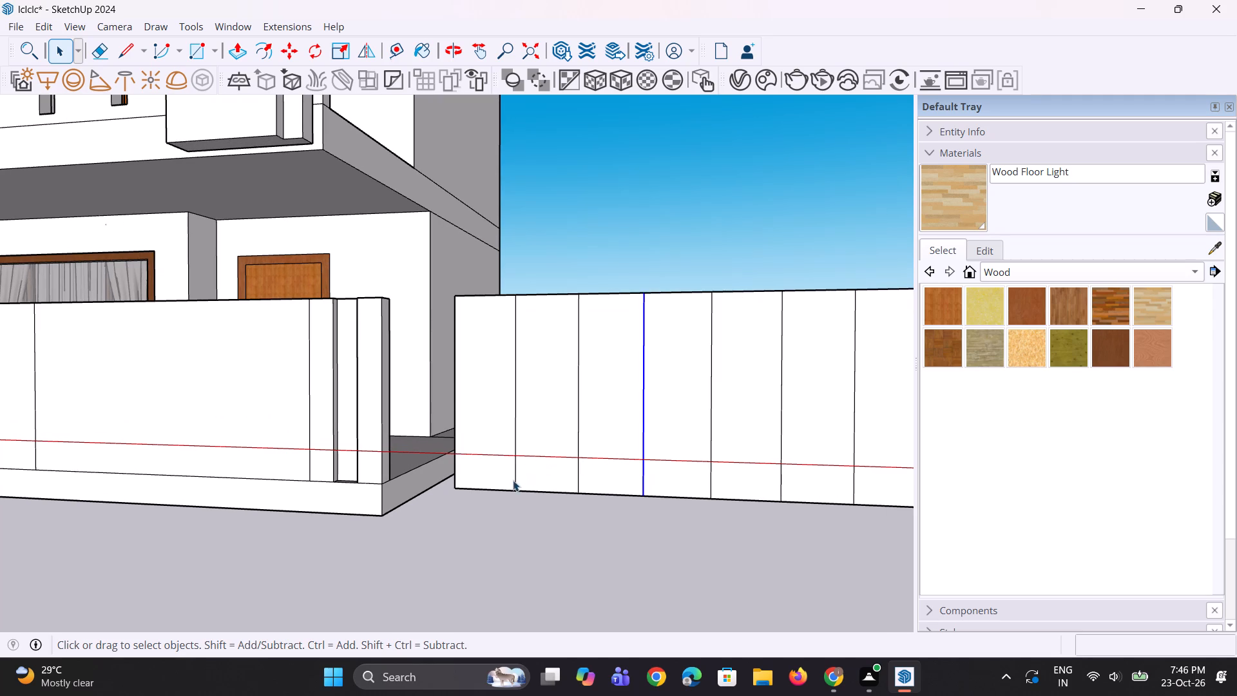
{"action": "left_click", "coordinate": [501, 467]}
{"action": "key", "text": "f"}
{"action": "left_click", "coordinate": [469, 427]}
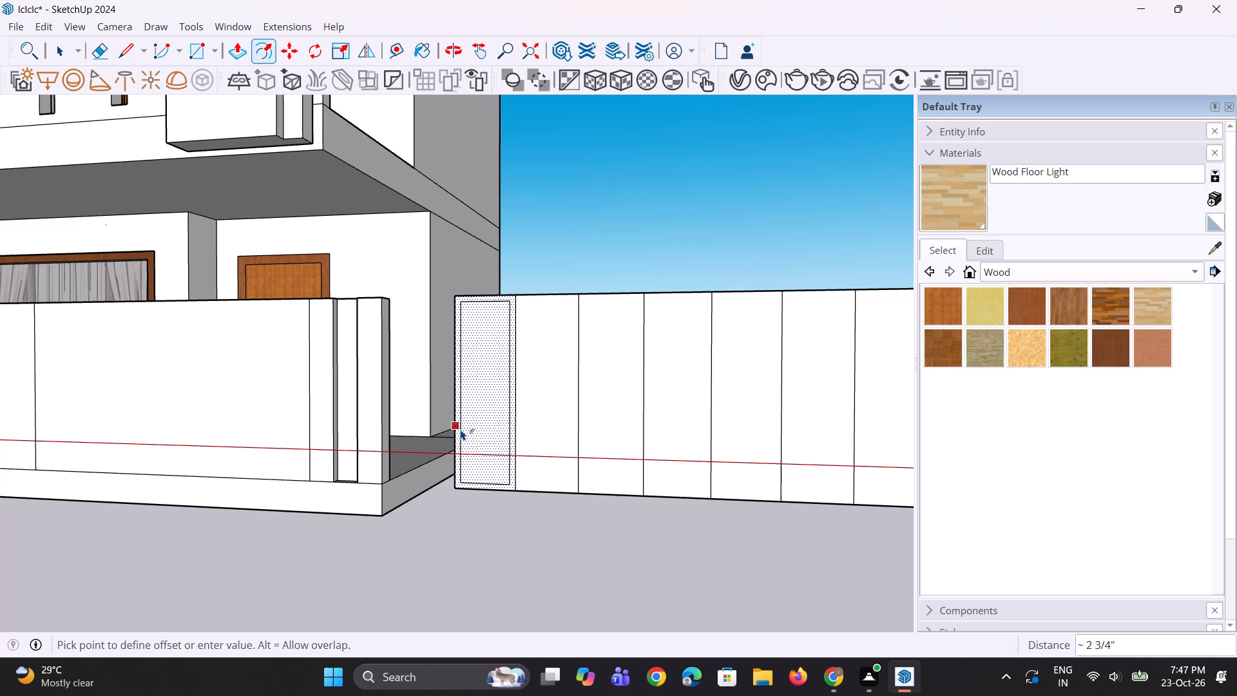
{"action": "left_click", "coordinate": [461, 429]}
{"action": "middle_click_drag", "start_coordinate": [494, 449], "coordinate": [521, 459]}
{"action": "key", "text": "space"}
{"action": "key", "text": "space"}
{"action": "left_click", "coordinate": [579, 247]}
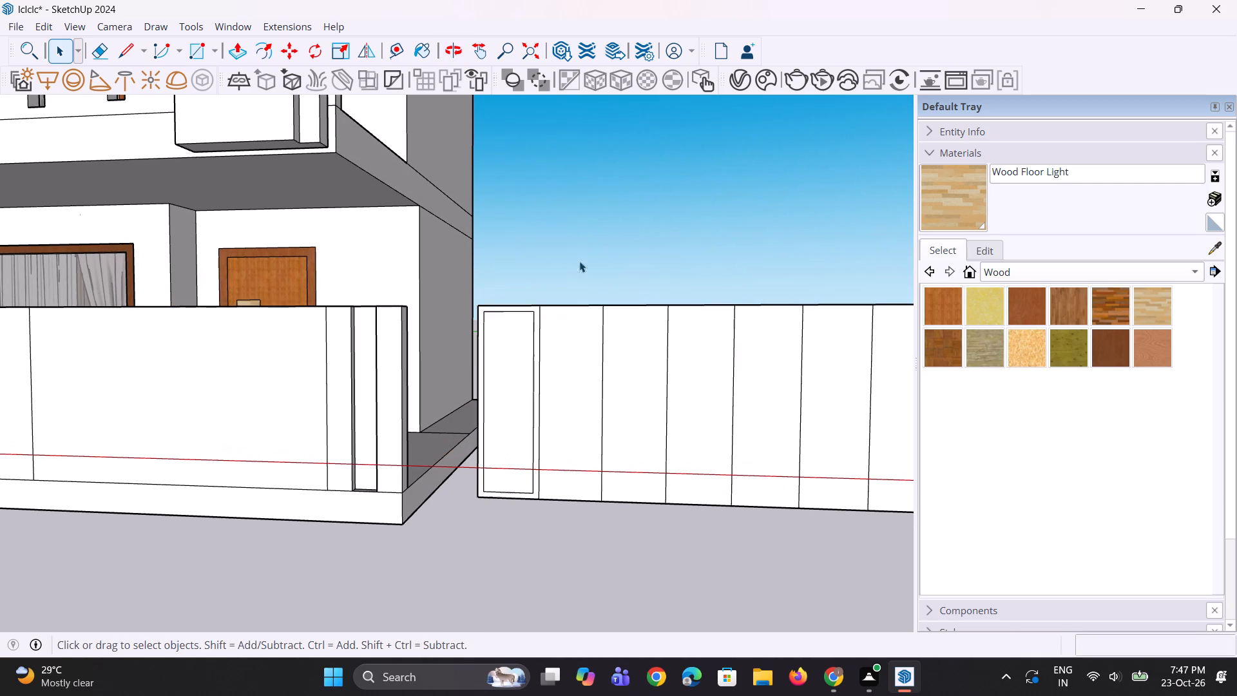
{"action": "scroll", "coordinate": [517, 473], "scroll_direction": "down", "scroll_amount": 4}
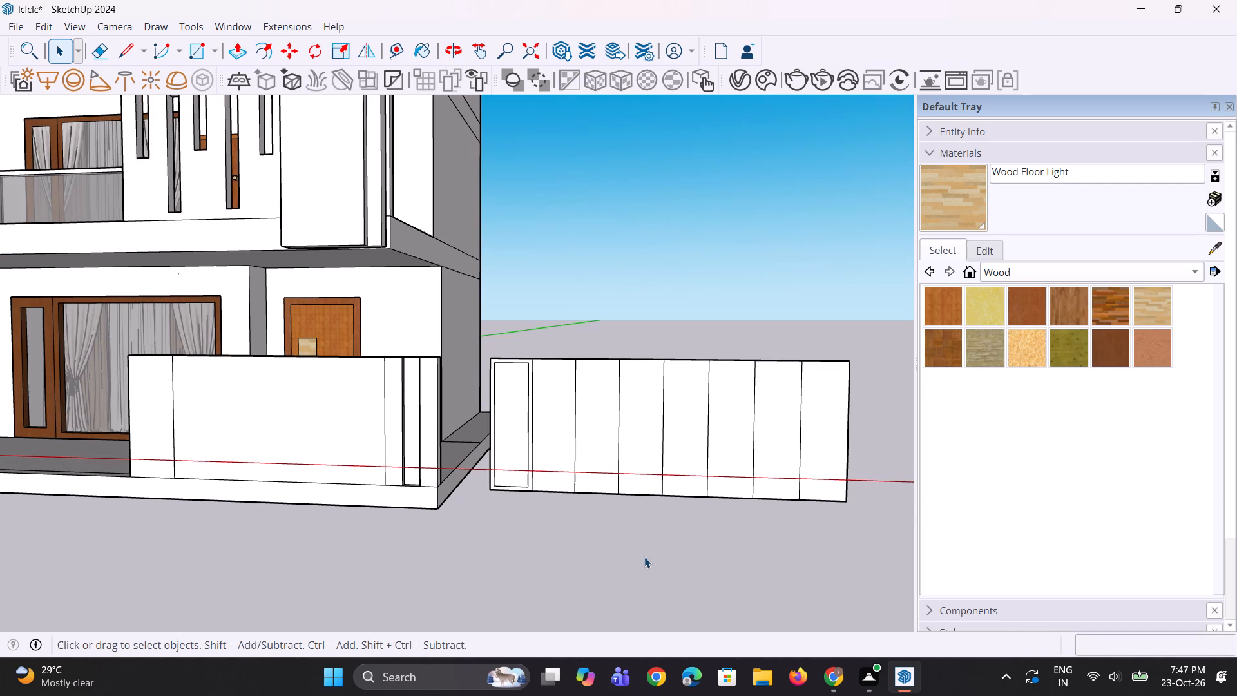
{"action": "key", "text": "space"}
{"action": "key", "text": "space"}
Copy the gate panel's first division edge 4" away from the house to form a narrow vertical band.
{"action": "scroll", "coordinate": [547, 475], "scroll_direction": "up", "scroll_amount": 1}
{"action": "left_click", "coordinate": [529, 481]}
{"action": "scroll", "coordinate": [529, 485], "scroll_direction": "up", "scroll_amount": 3}
{"action": "key", "text": "m"}
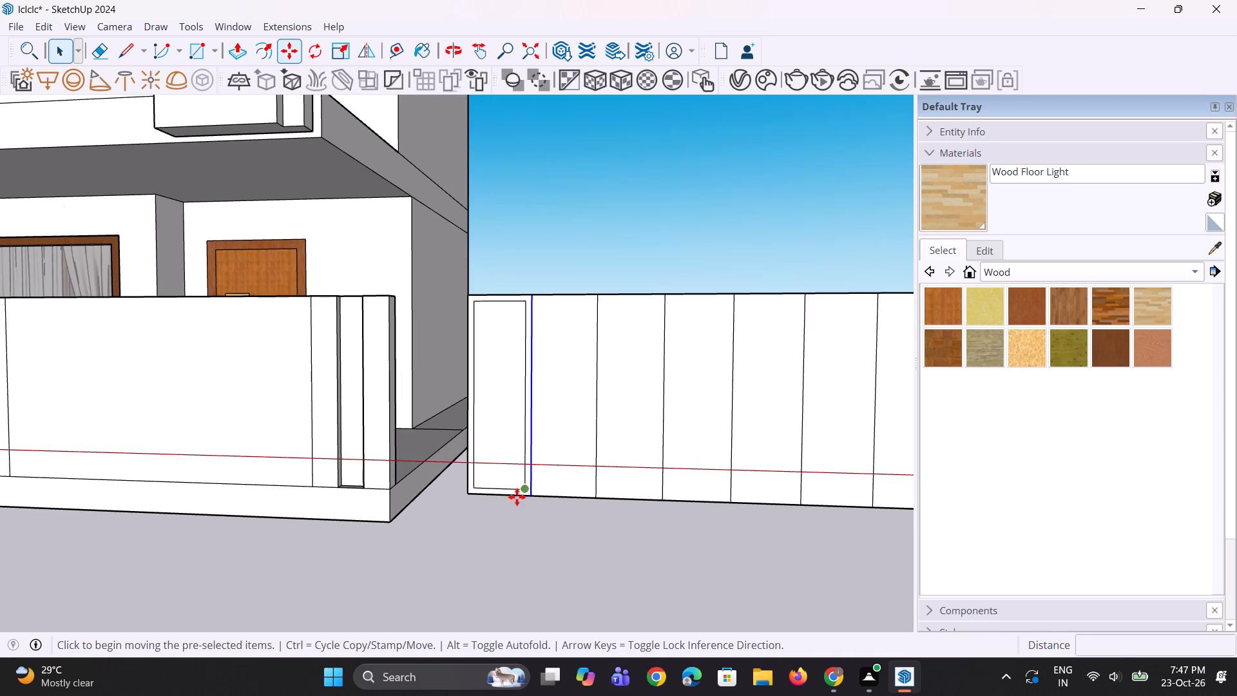
{"action": "scroll", "coordinate": [516, 498], "scroll_direction": "up", "scroll_amount": 3}
{"action": "left_click", "coordinate": [534, 492]}
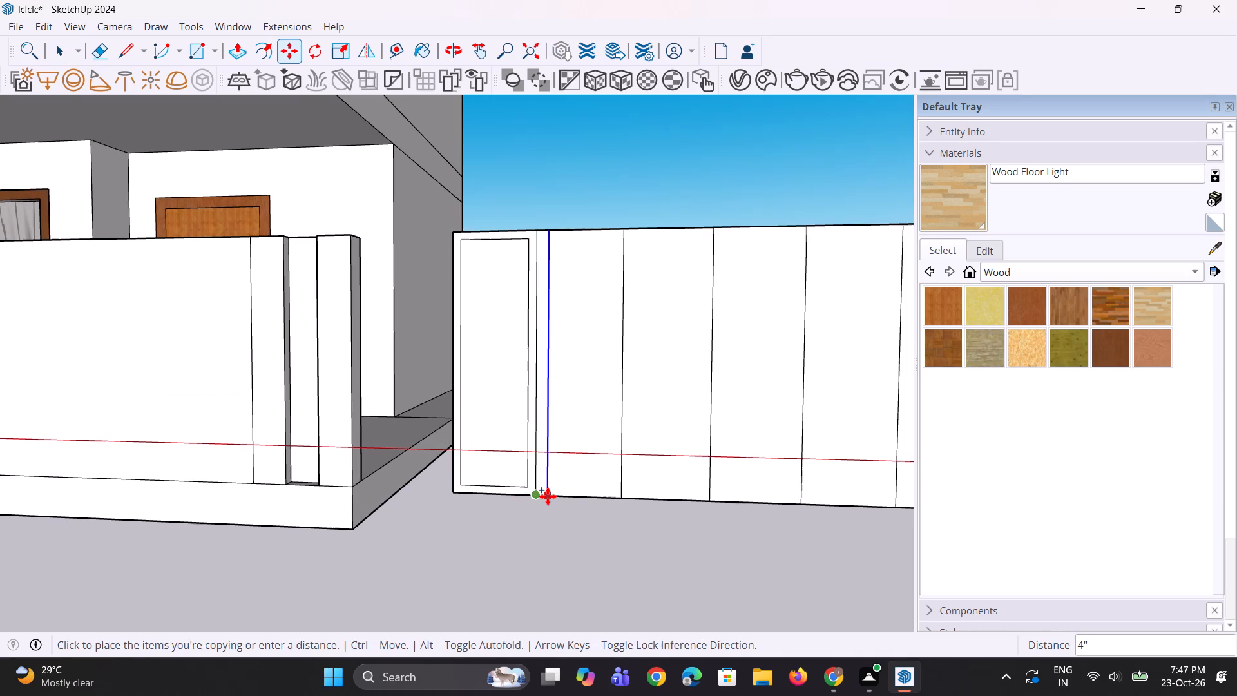
{"action": "left_click", "coordinate": [548, 496]}
{"action": "key", "text": "space"}
{"action": "scroll", "coordinate": [491, 499], "scroll_direction": "down", "scroll_amount": 4}
{"action": "key", "text": "space"}
{"action": "left_click", "coordinate": [525, 529]}
{"action": "scroll", "coordinate": [606, 489], "scroll_direction": "up", "scroll_amount": 1}
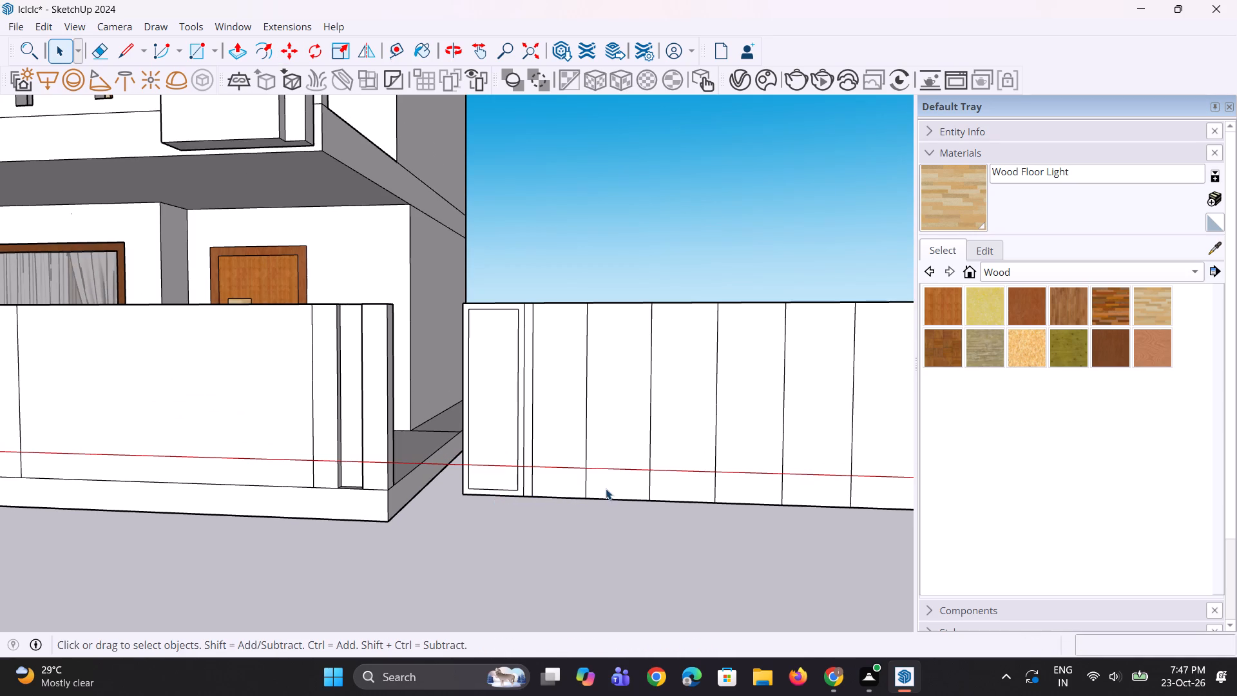
Move the gate panel's second original division edge 5" away from the house.
{"action": "scroll", "coordinate": [606, 488], "scroll_direction": "up", "scroll_amount": 1}
{"action": "left_click", "coordinate": [582, 483]}
{"action": "scroll", "coordinate": [586, 505], "scroll_direction": "up", "scroll_amount": 1}
{"action": "key", "text": "m"}
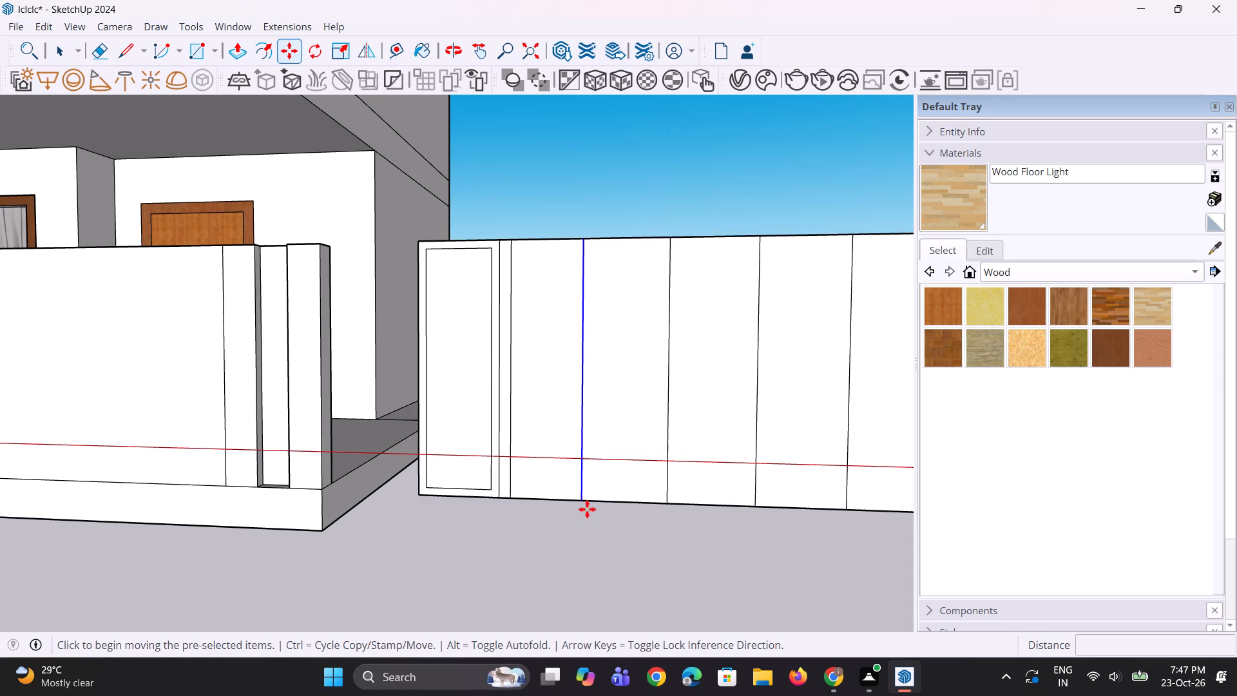
{"action": "left_click", "coordinate": [586, 507]}
{"action": "left_click", "coordinate": [602, 507]}
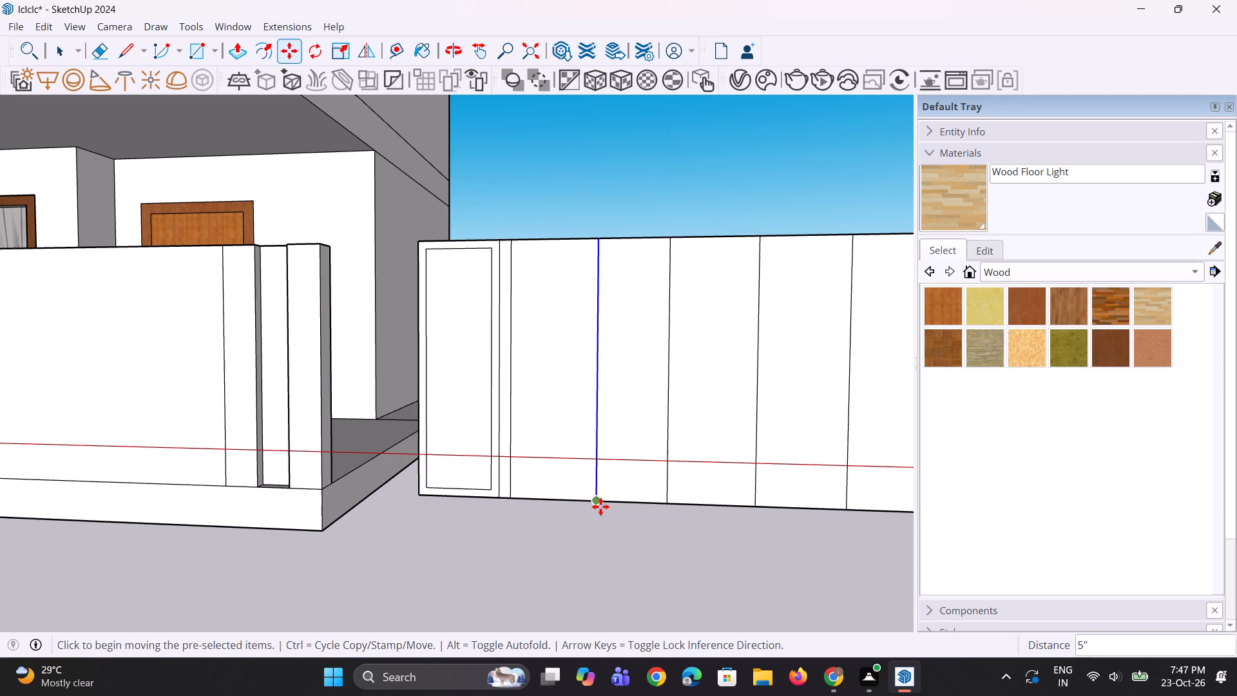
Copy the shifted division edge a short distance farther from the house to form a second narrow vertical band.
{"action": "key", "text": "m"}
{"action": "left_click", "coordinate": [599, 500]}
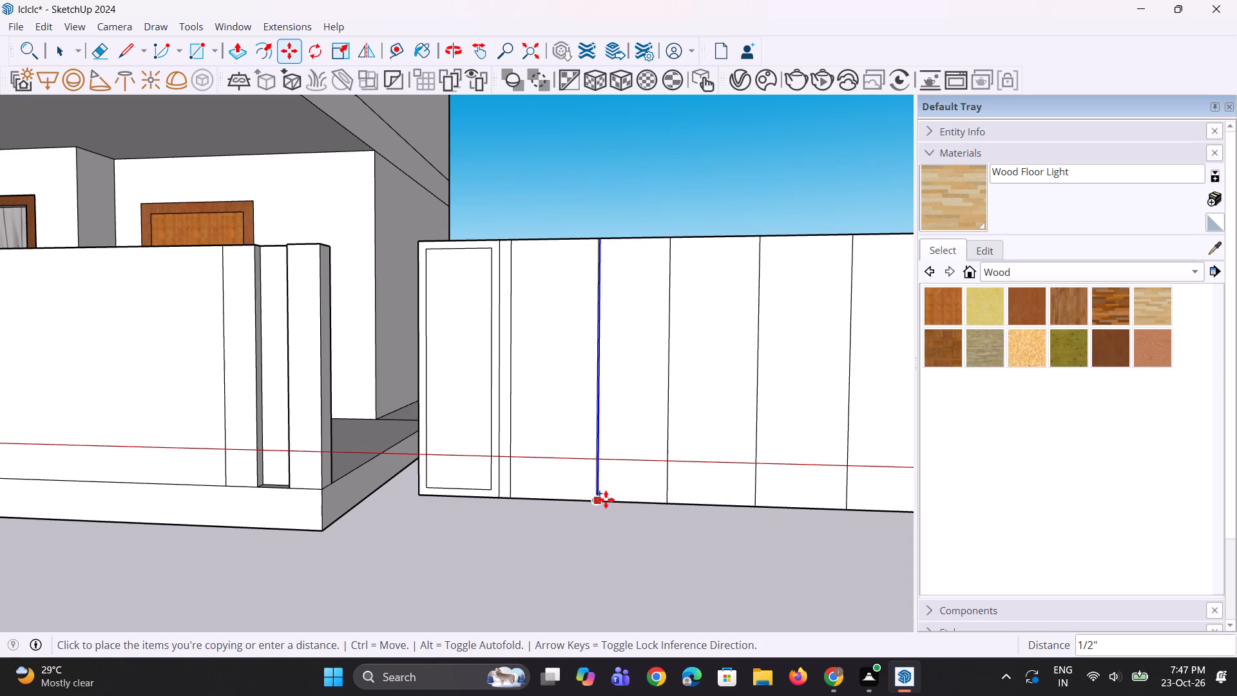
{"action": "left_click", "coordinate": [608, 499]}
{"action": "key", "text": "space"}
{"action": "left_click", "coordinate": [570, 537]}
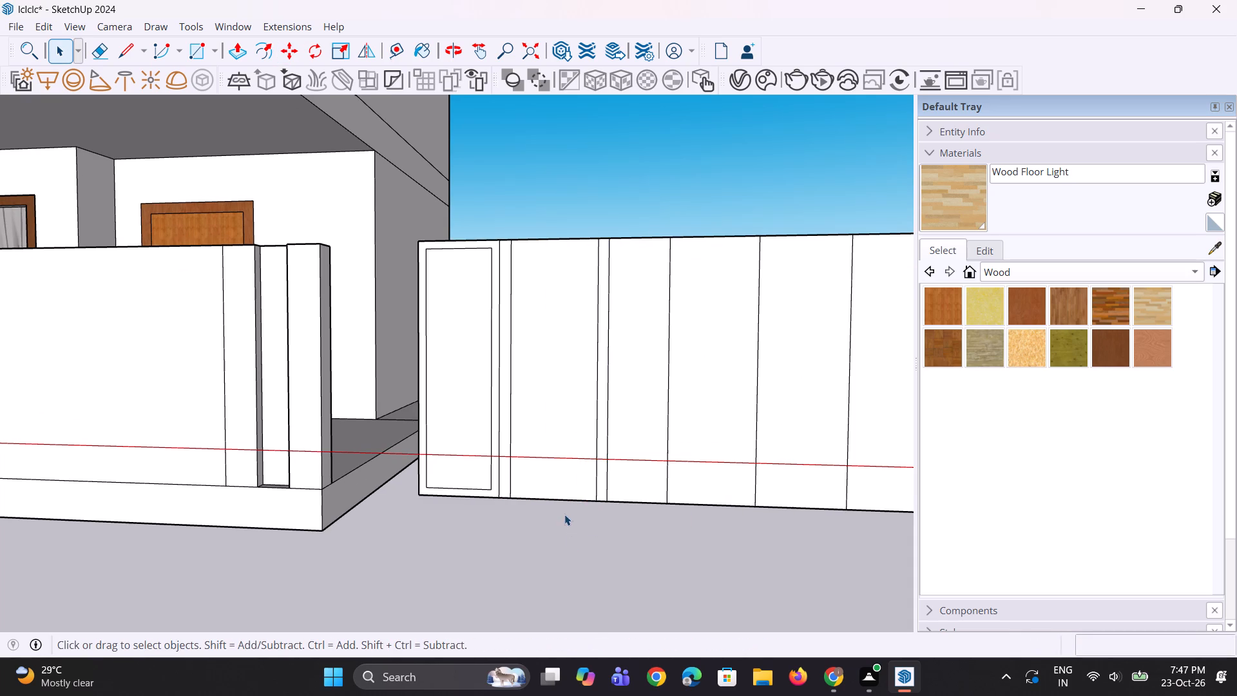
{"action": "scroll", "coordinate": [564, 514], "scroll_direction": "down", "scroll_amount": 4}
{"action": "middle_click_drag", "start_coordinate": [556, 509], "coordinate": [523, 502]}
{"action": "scroll", "coordinate": [513, 496], "scroll_direction": "down", "scroll_amount": 1}
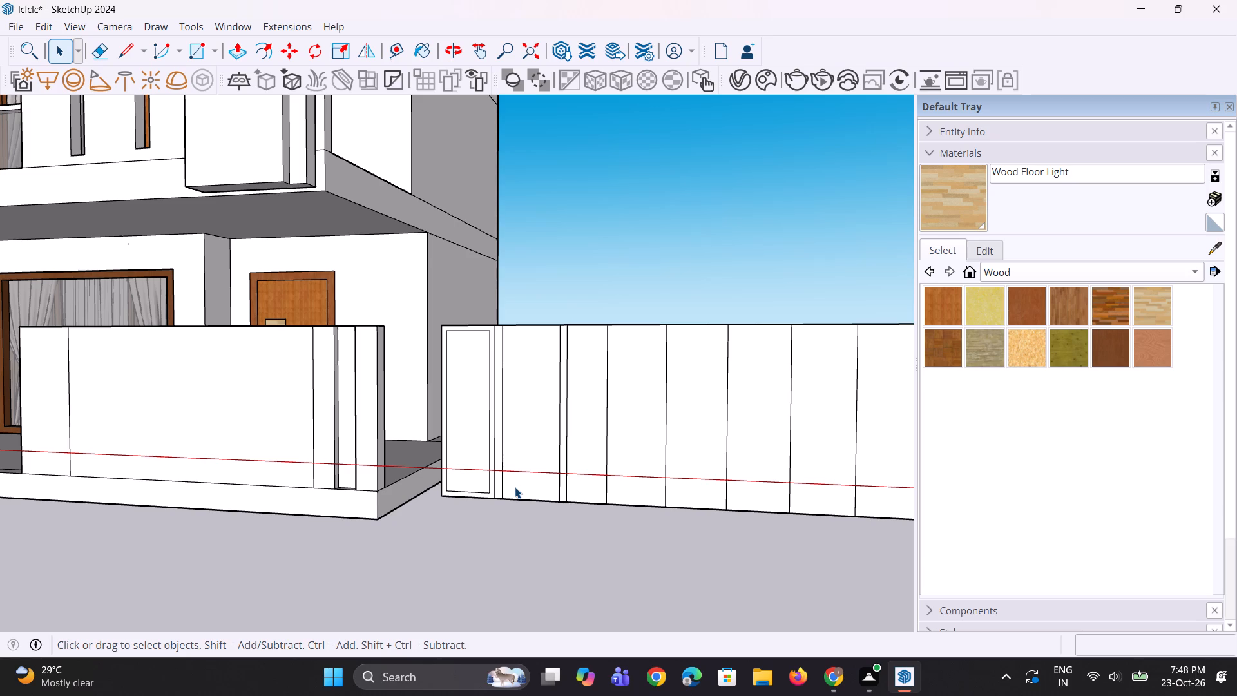
Copy the gate panel's third original division edge a short distance toward the house to form a third narrow vertical band.
{"action": "scroll", "coordinate": [631, 394], "scroll_direction": "down", "scroll_amount": 5}
{"action": "middle_click", "coordinate": [585, 440]}
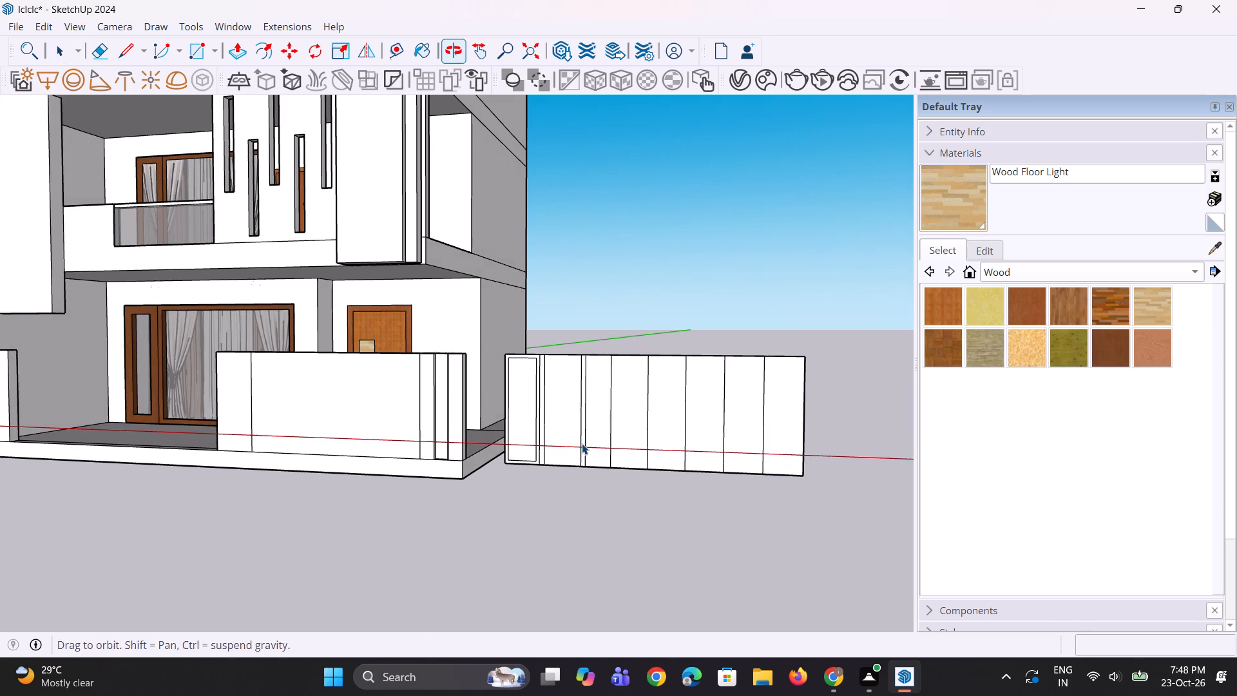
{"action": "middle_click_drag", "start_coordinate": [609, 481], "coordinate": [595, 476]}
{"action": "scroll", "coordinate": [611, 465], "scroll_direction": "up", "scroll_amount": 6}
{"action": "left_click", "coordinate": [593, 449]}
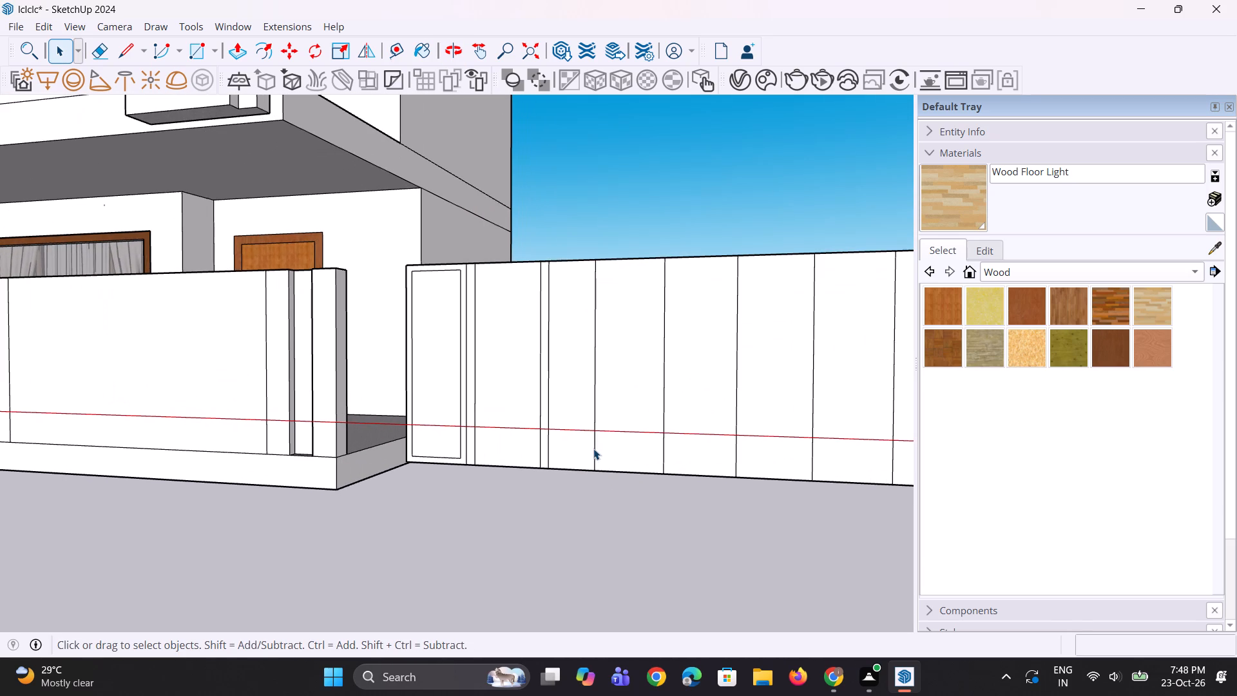
{"action": "scroll", "coordinate": [590, 478], "scroll_direction": "up", "scroll_amount": 3}
{"action": "key", "text": "m"}
{"action": "scroll", "coordinate": [590, 478], "scroll_direction": "up", "scroll_amount": 1}
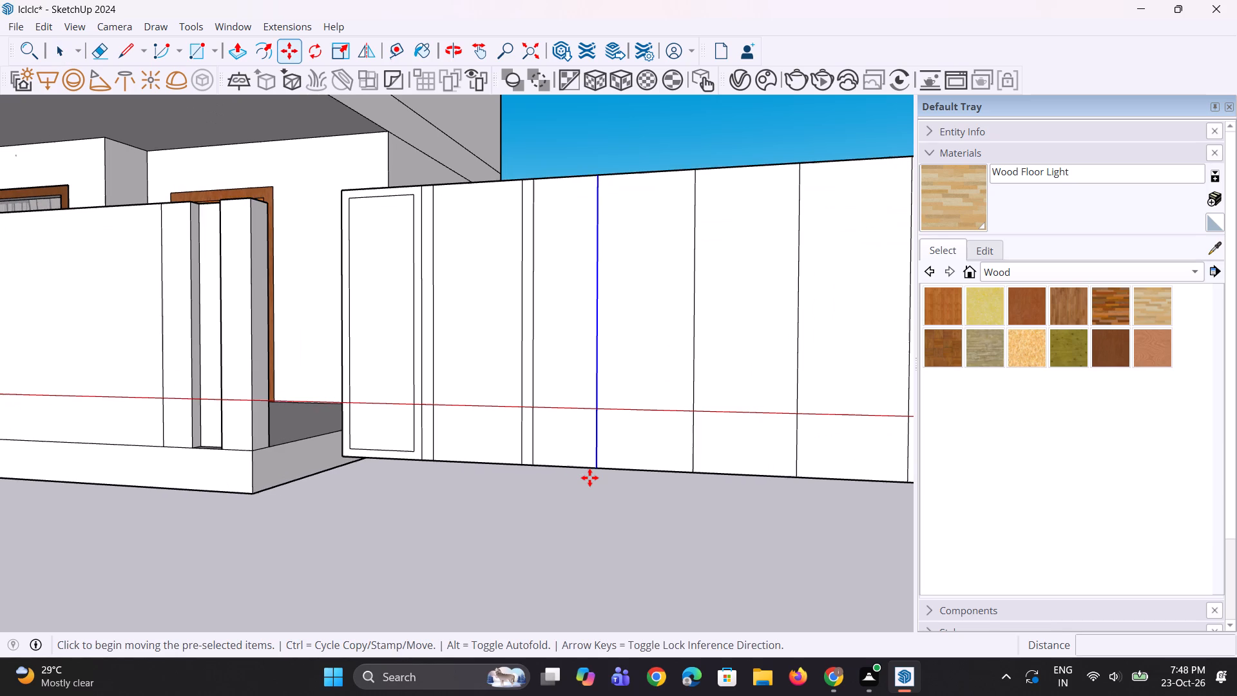
{"action": "left_click", "coordinate": [590, 469]}
{"action": "left_click", "coordinate": [584, 467]}
{"action": "scroll", "coordinate": [591, 467], "scroll_direction": "down", "scroll_amount": 5}
{"action": "key", "text": "space"}
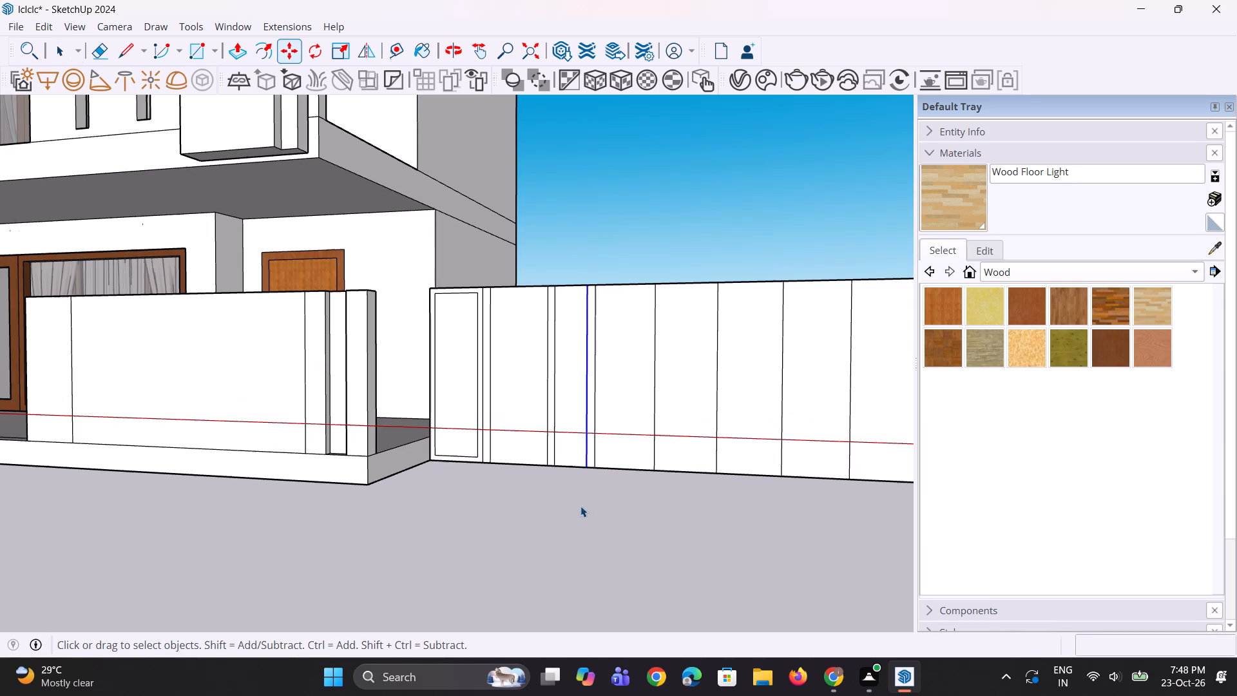
{"action": "left_click", "coordinate": [580, 506]}
{"action": "key", "text": "space"}
Offset the outline of the gate panel's strip farthest from the house inward by a narrow margin.
{"action": "scroll", "coordinate": [530, 483], "scroll_direction": "down", "scroll_amount": 5}
{"action": "left_click", "coordinate": [763, 435]}
{"action": "key", "text": "f"}
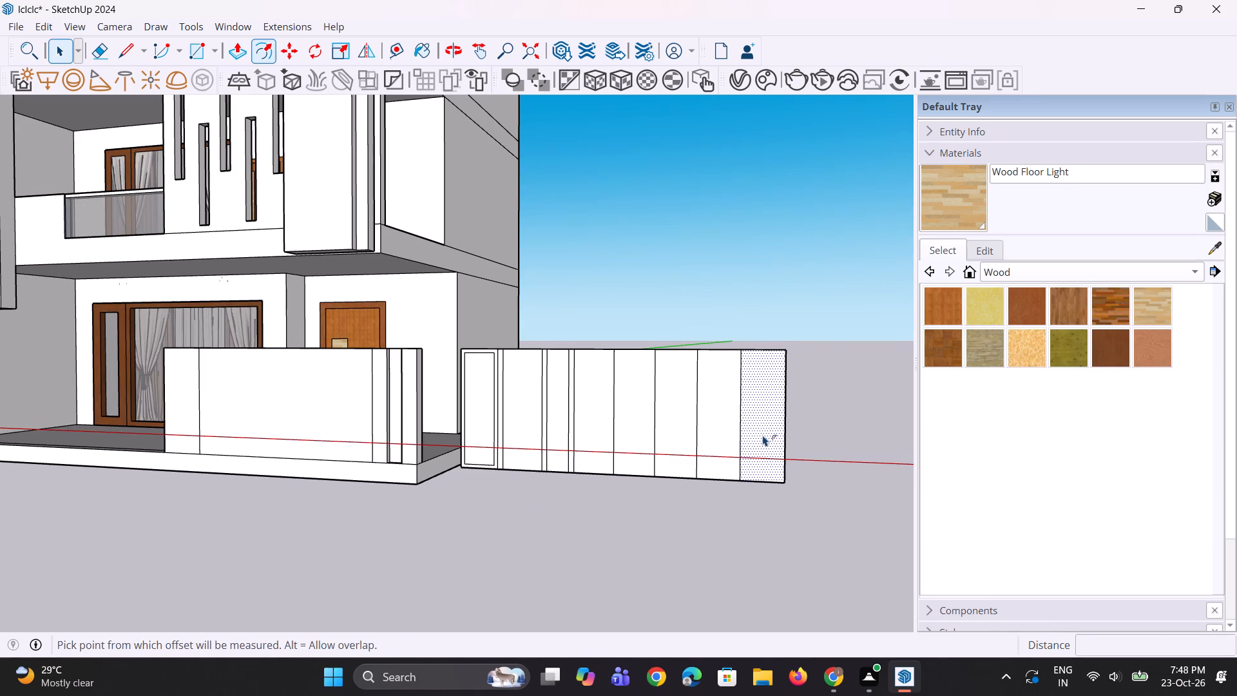
{"action": "left_click", "coordinate": [755, 419]}
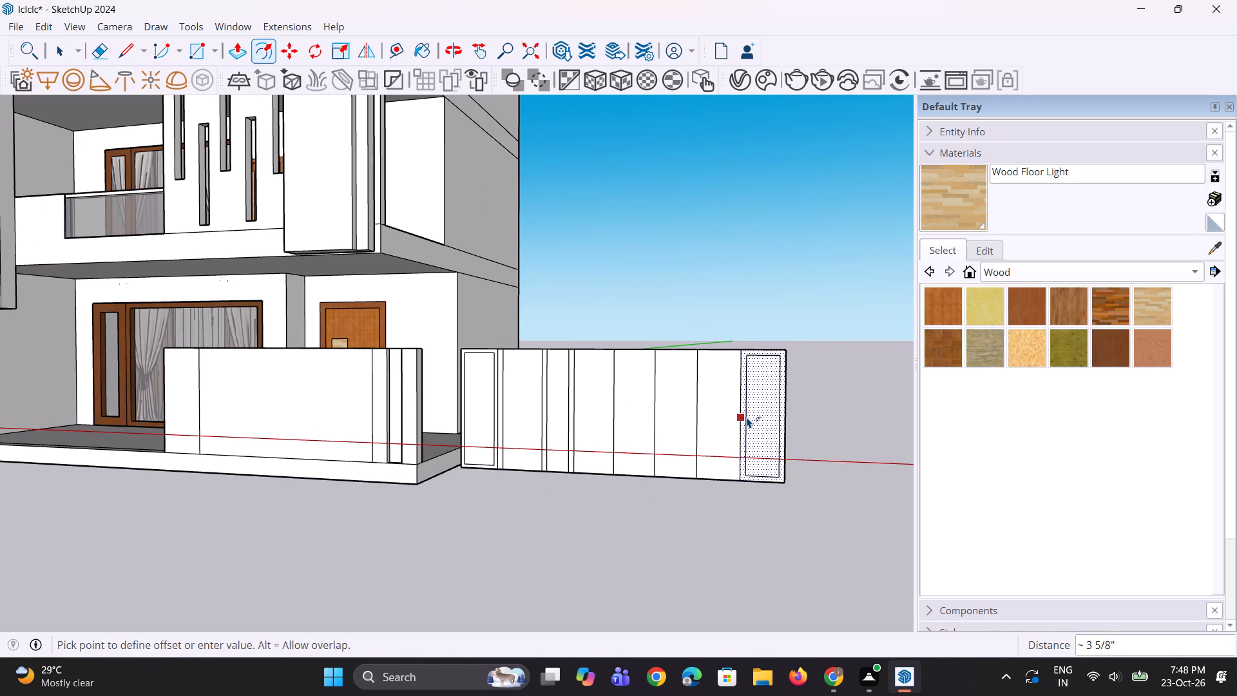
{"action": "left_click", "coordinate": [745, 416]}
{"action": "key", "text": "space"}
{"action": "left_click", "coordinate": [749, 530]}
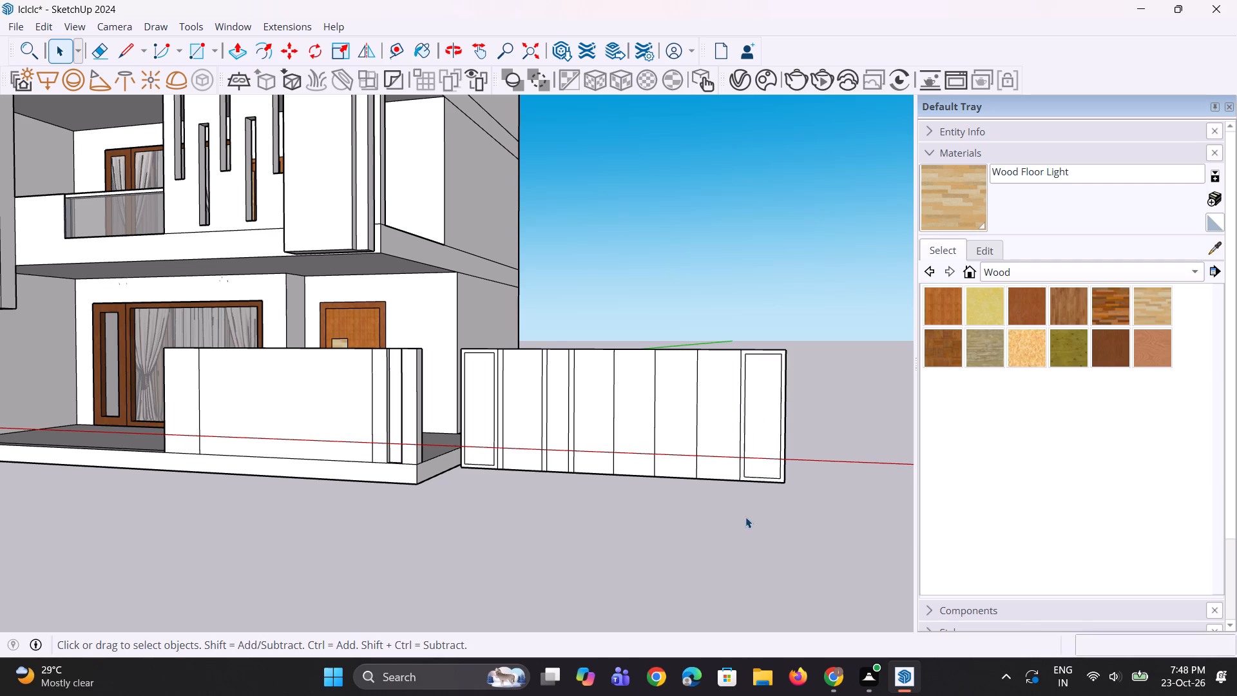
Copy the division edge beside the framed far-end strip about 4 7/16" toward the house to form a narrow band.
{"action": "scroll", "coordinate": [742, 486], "scroll_direction": "up", "scroll_amount": 5}
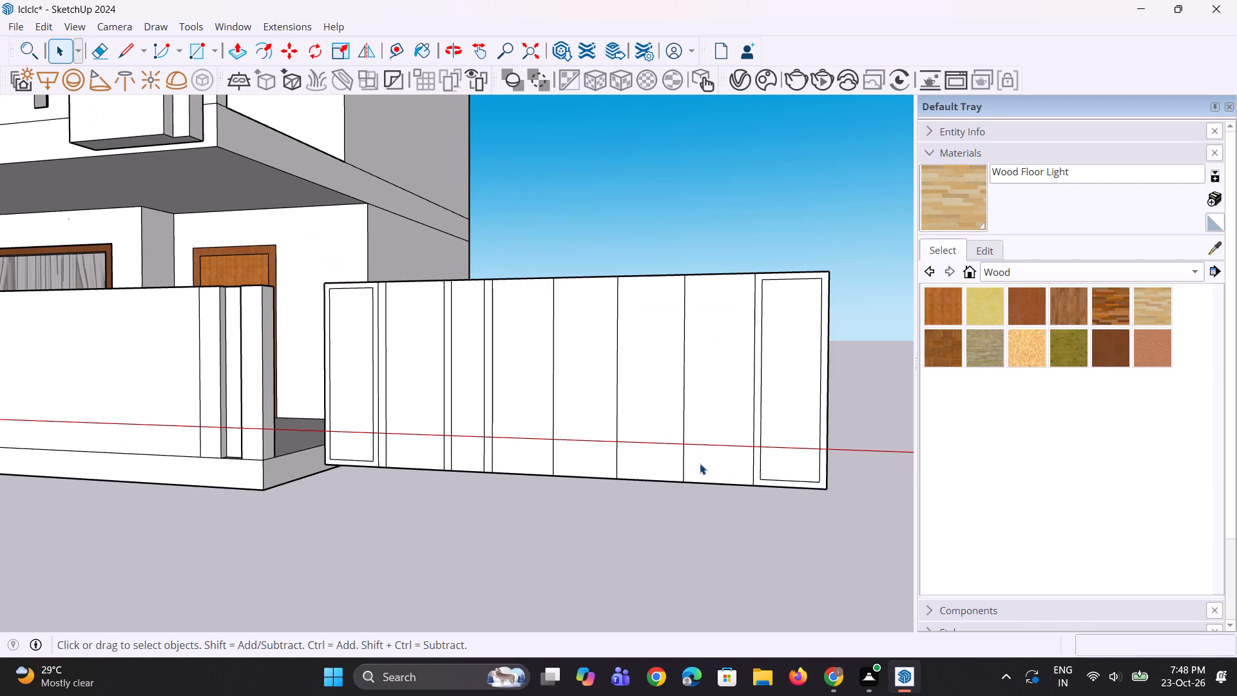
{"action": "left_click", "coordinate": [756, 464]}
{"action": "key", "text": "m"}
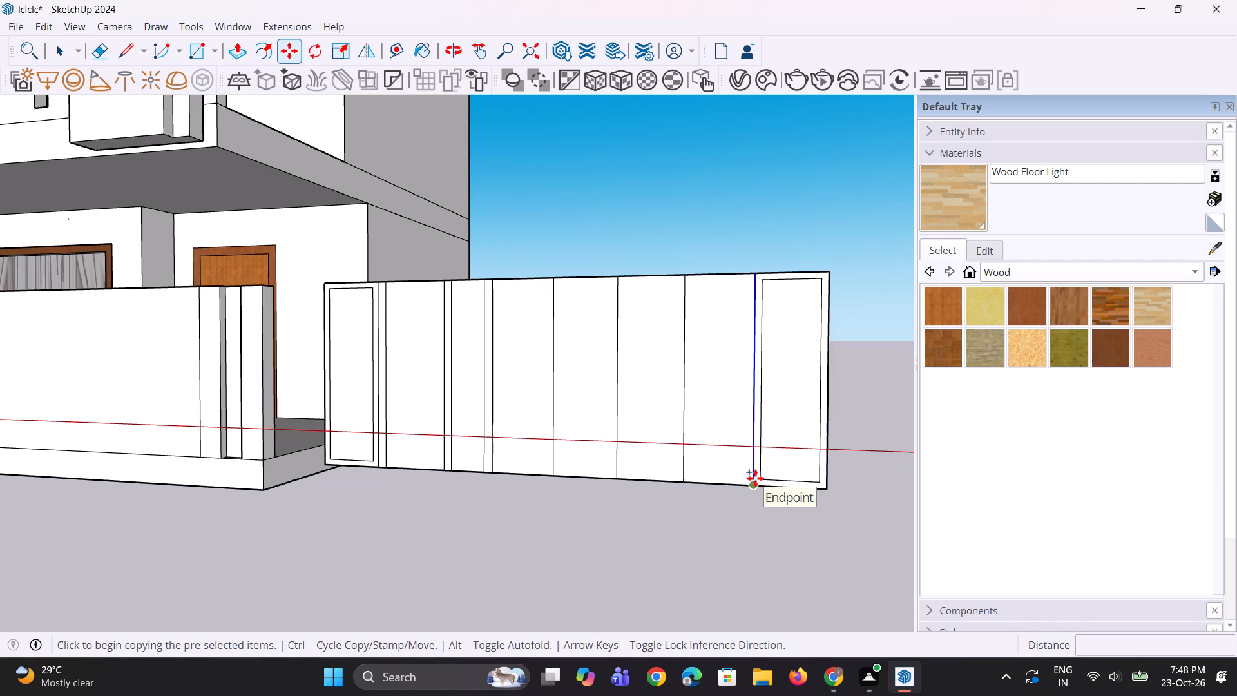
{"action": "left_click", "coordinate": [753, 483]}
{"action": "left_click", "coordinate": [743, 483]}
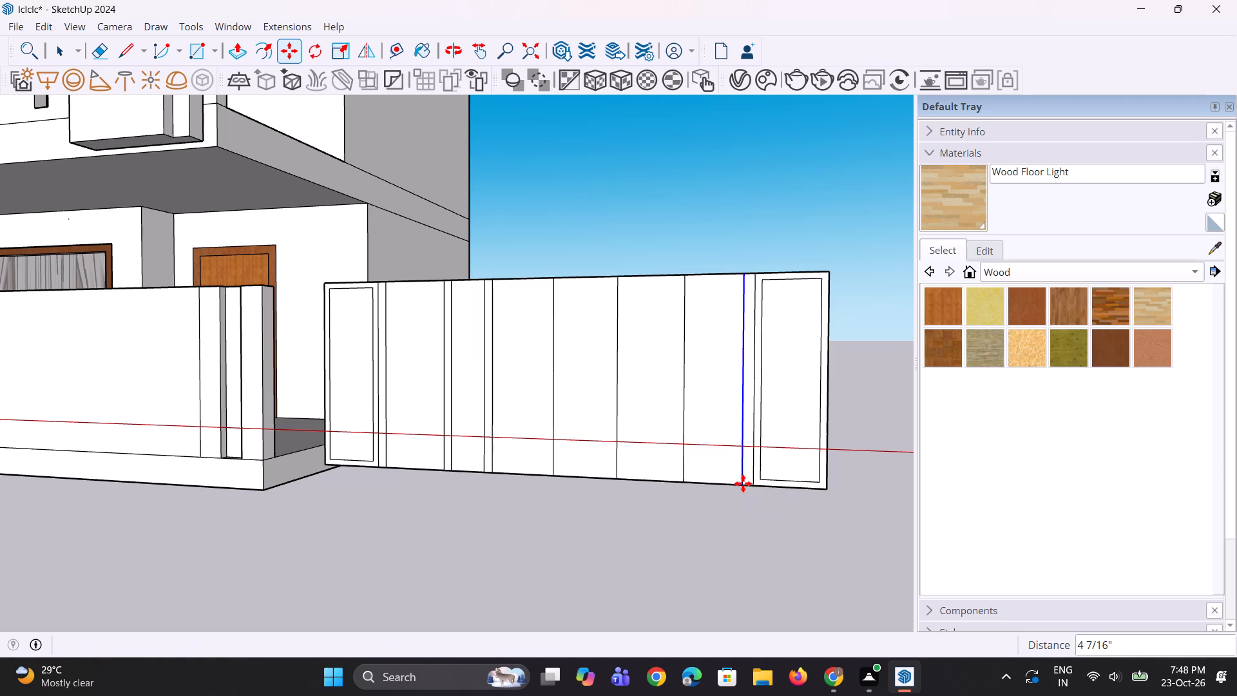
{"action": "key", "text": "space"}
{"action": "key", "text": "space"}
Copy the gate panel's sixth original division edge about 4 13/16" toward the house to form another narrow band.
{"action": "middle_click", "coordinate": [704, 516]}
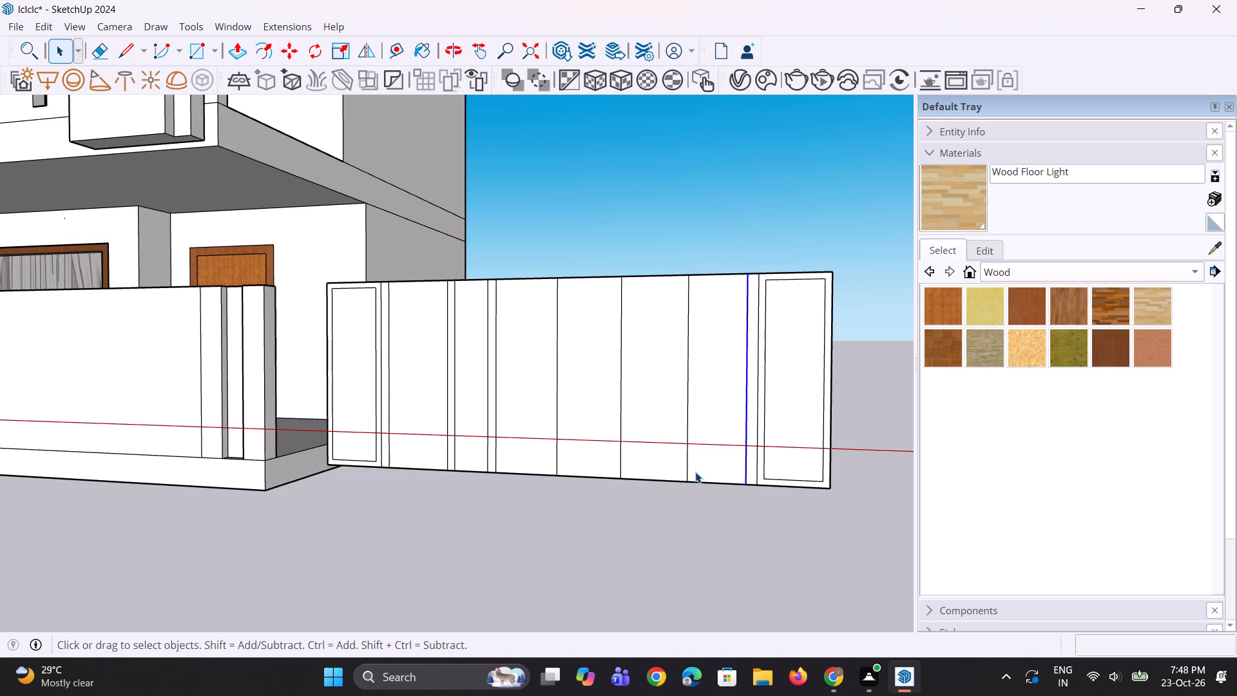
{"action": "left_click", "coordinate": [684, 466]}
{"action": "left_click", "coordinate": [687, 465]}
{"action": "scroll", "coordinate": [687, 481], "scroll_direction": "up", "scroll_amount": 1}
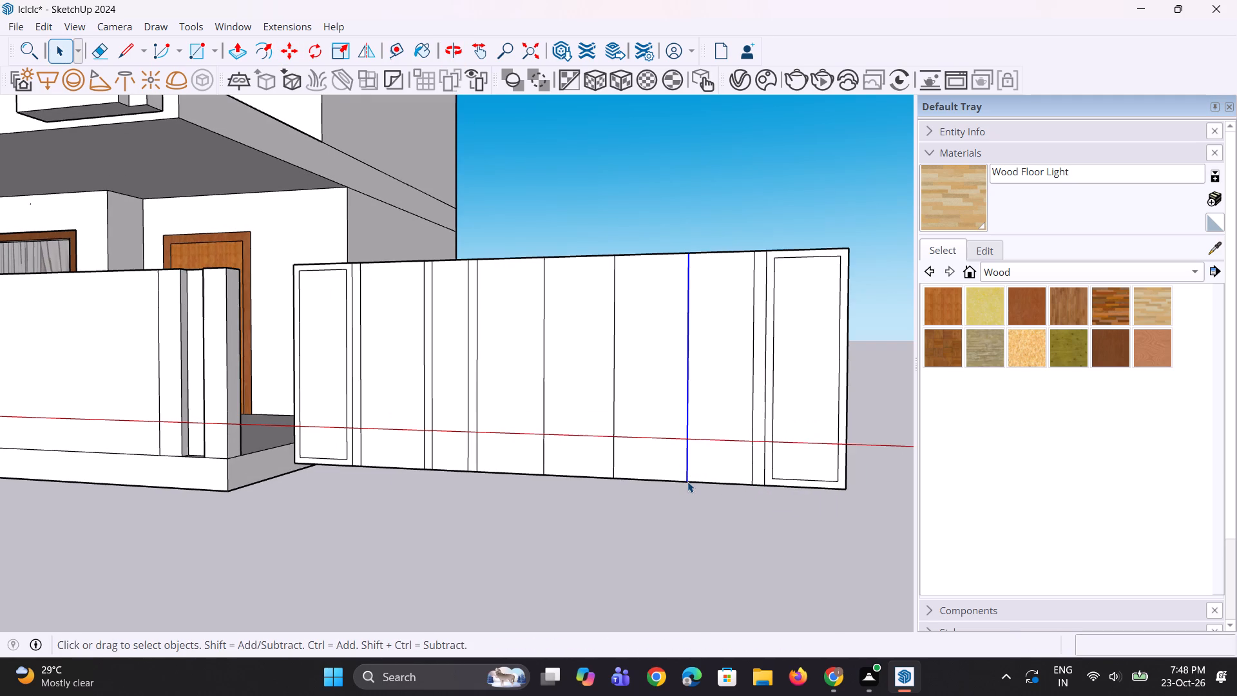
{"action": "key", "text": "m"}
{"action": "left_click", "coordinate": [687, 481]}
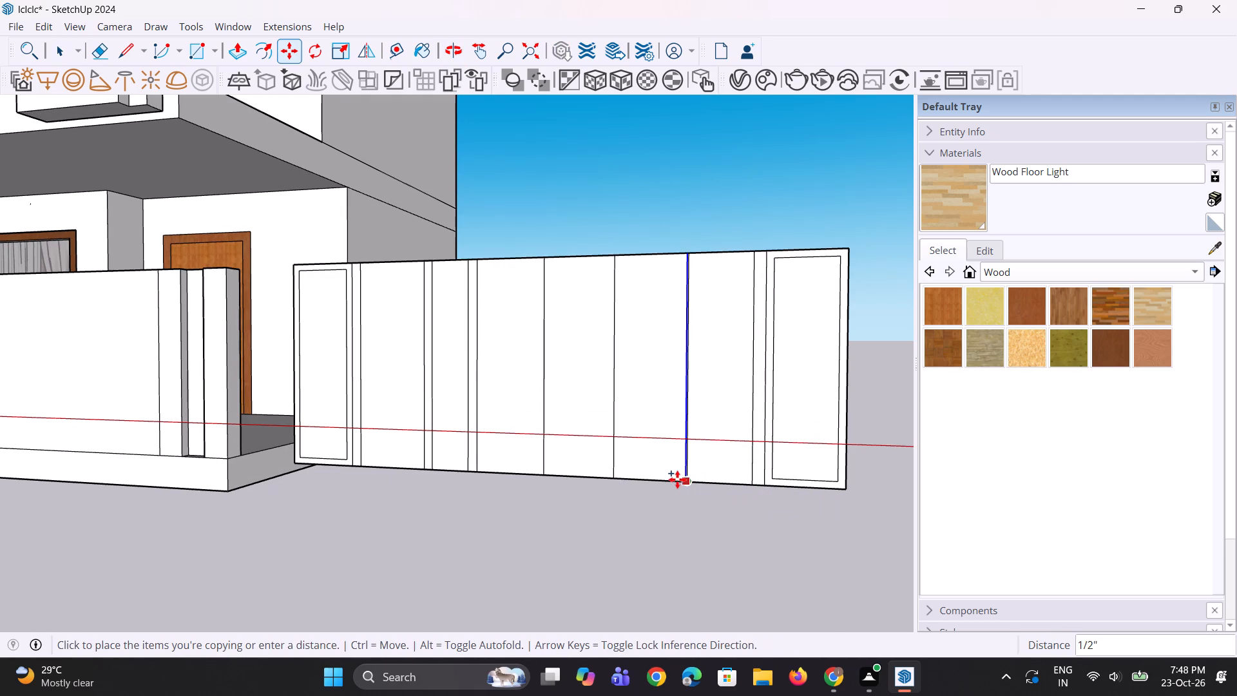
{"action": "left_click", "coordinate": [675, 479]}
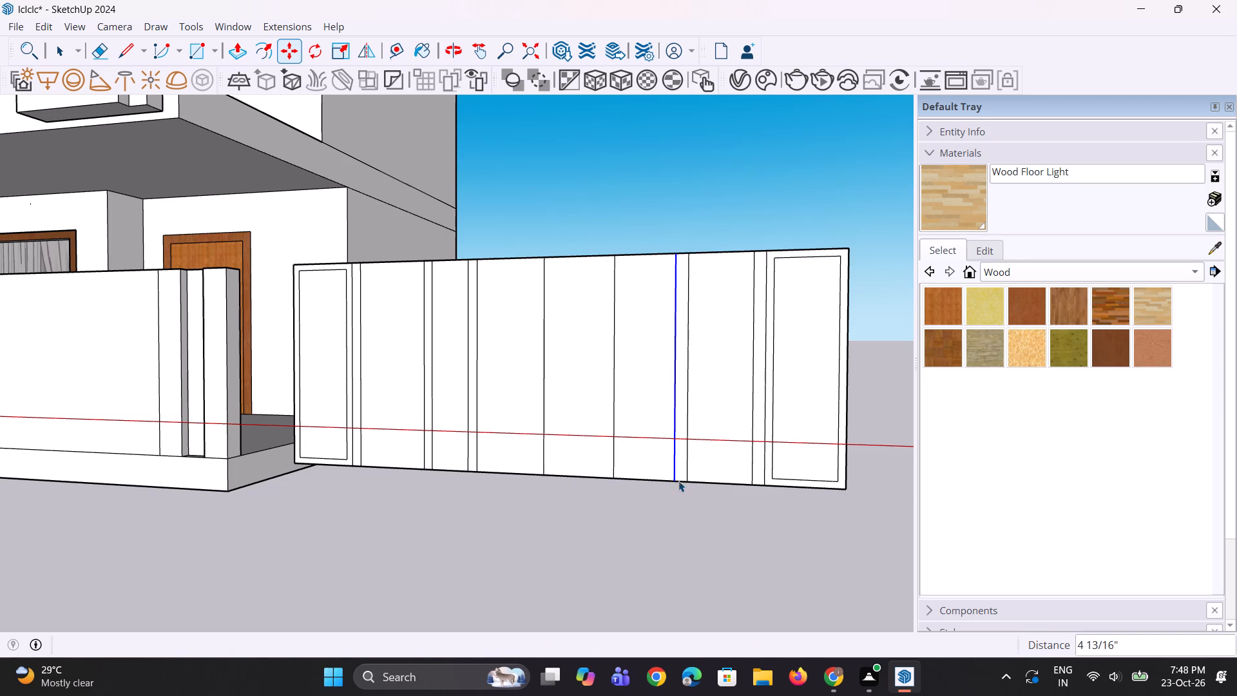
{"action": "key", "text": "space"}
{"action": "key", "text": "space"}
{"action": "left_click", "coordinate": [681, 507]}
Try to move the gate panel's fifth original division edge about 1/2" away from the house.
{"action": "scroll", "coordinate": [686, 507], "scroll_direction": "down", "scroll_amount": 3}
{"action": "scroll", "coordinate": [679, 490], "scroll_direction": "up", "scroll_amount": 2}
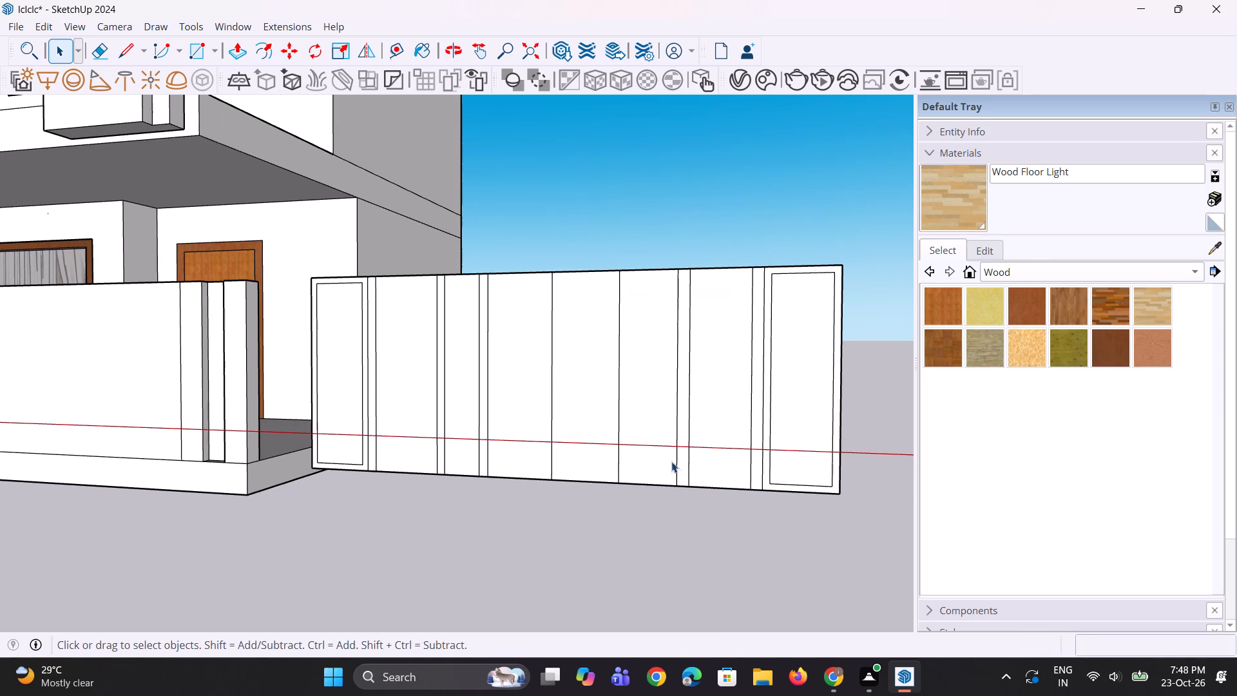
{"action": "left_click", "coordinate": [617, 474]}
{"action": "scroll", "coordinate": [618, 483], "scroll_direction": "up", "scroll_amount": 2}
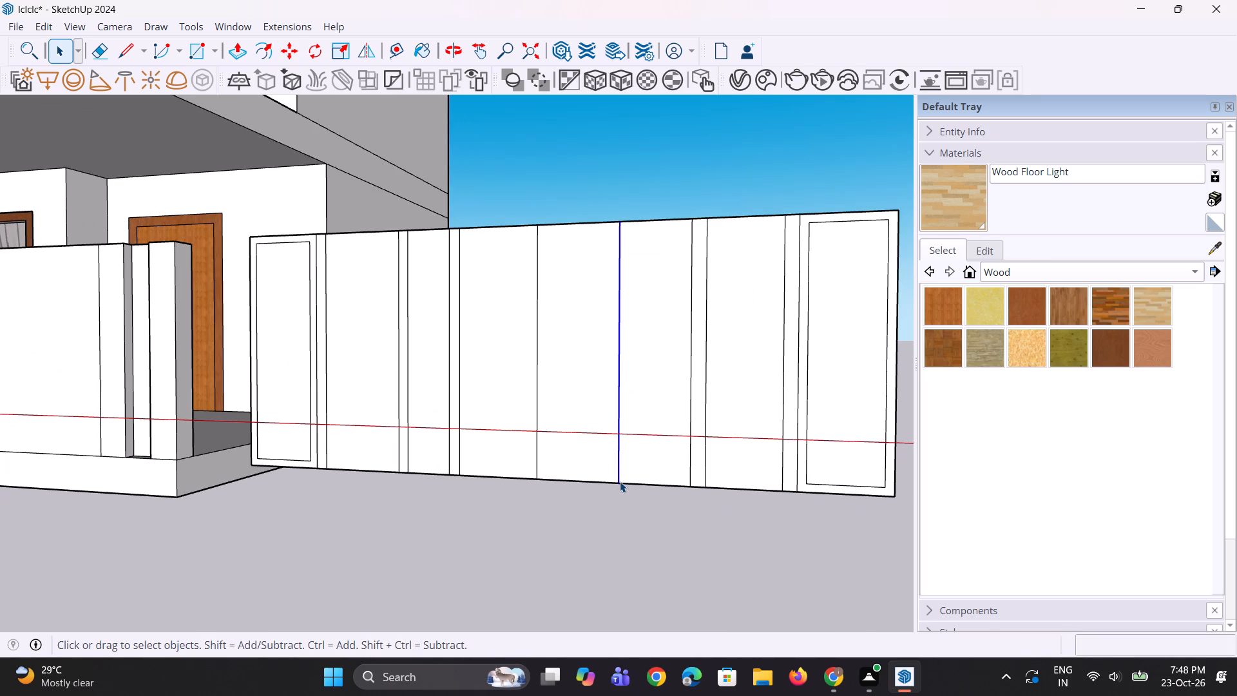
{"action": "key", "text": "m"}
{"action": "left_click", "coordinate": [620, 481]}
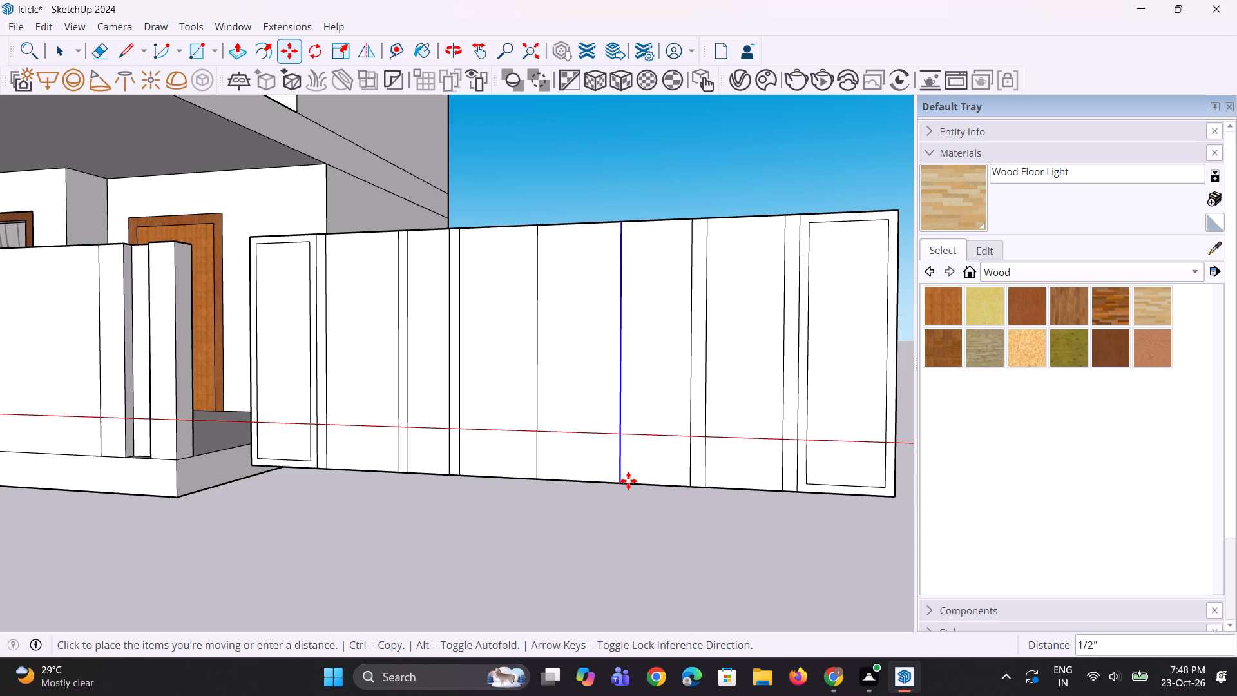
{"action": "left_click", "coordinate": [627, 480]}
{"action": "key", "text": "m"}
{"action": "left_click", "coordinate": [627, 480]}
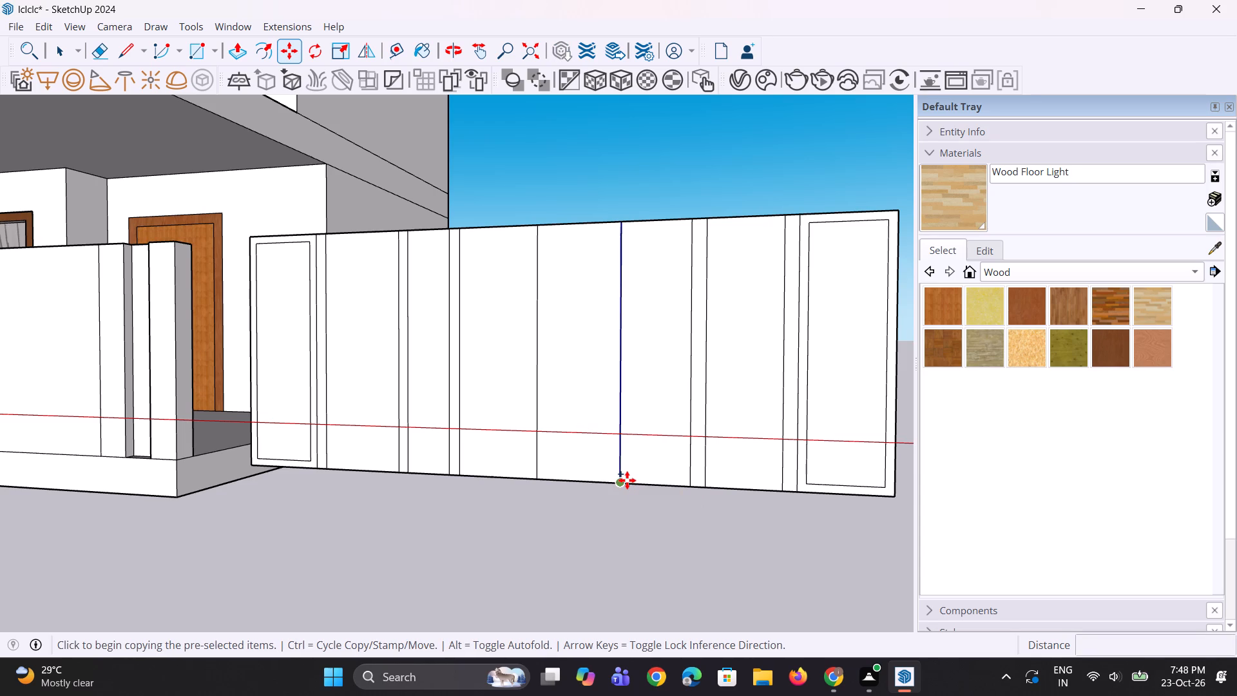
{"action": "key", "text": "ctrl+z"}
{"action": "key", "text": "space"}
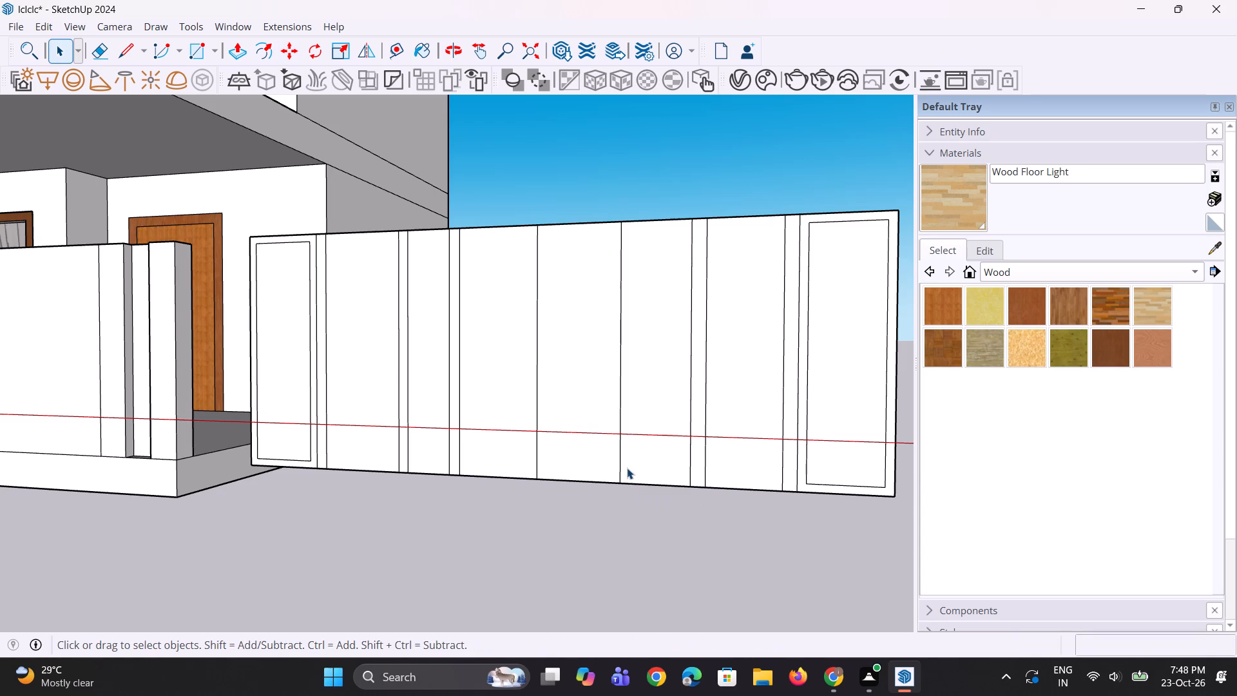
Move the gate panel's fifth original division edge 1/2" away from the house.
{"action": "left_click", "coordinate": [618, 462]}
{"action": "scroll", "coordinate": [621, 466], "scroll_direction": "up", "scroll_amount": 1}
{"action": "key", "text": "m"}
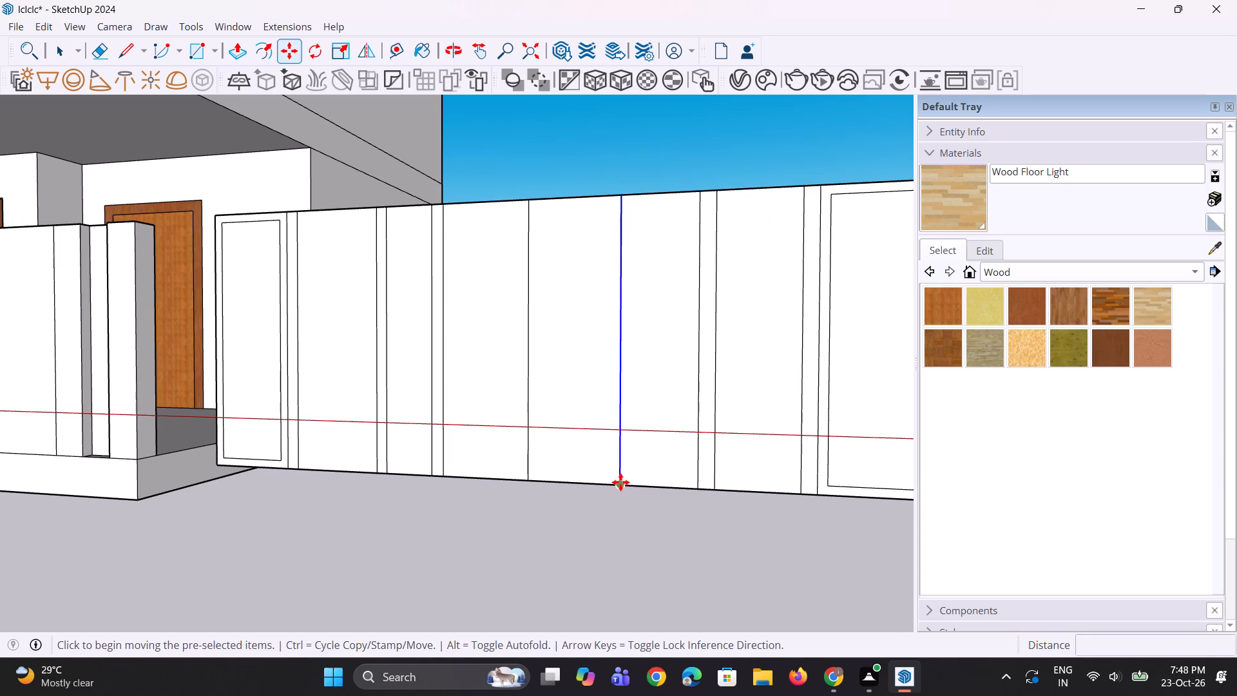
{"action": "left_click", "coordinate": [620, 482]}
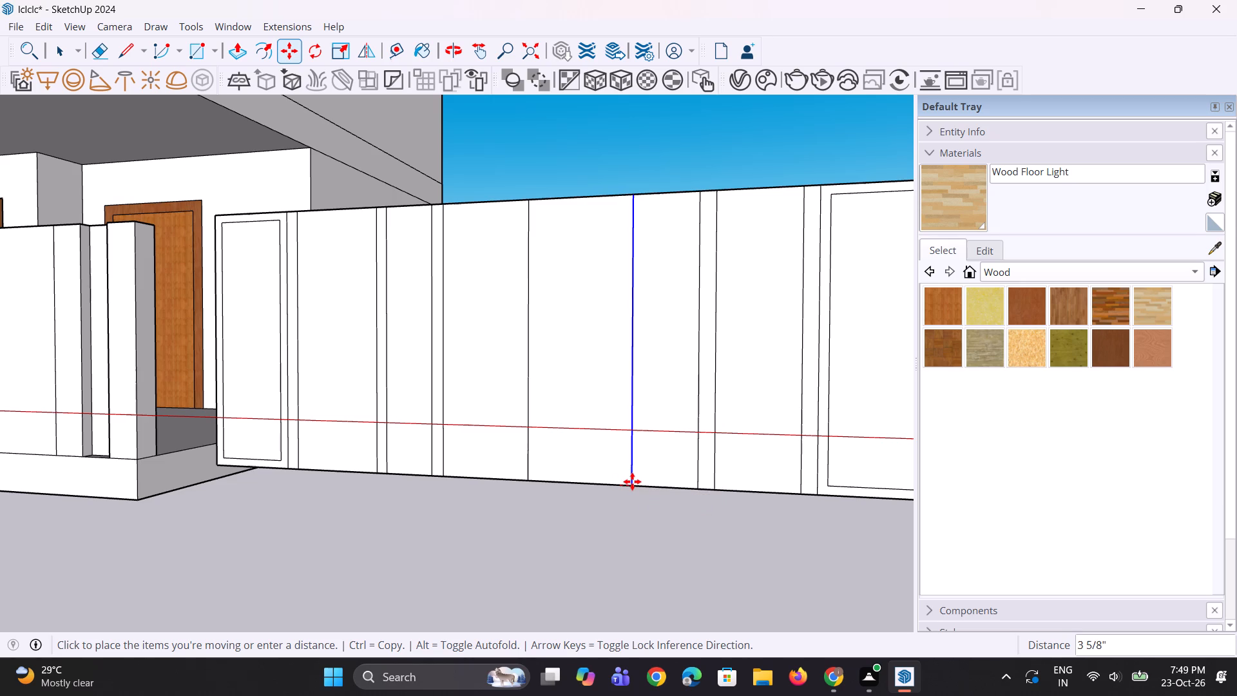
{"action": "left_click", "coordinate": [630, 482]}
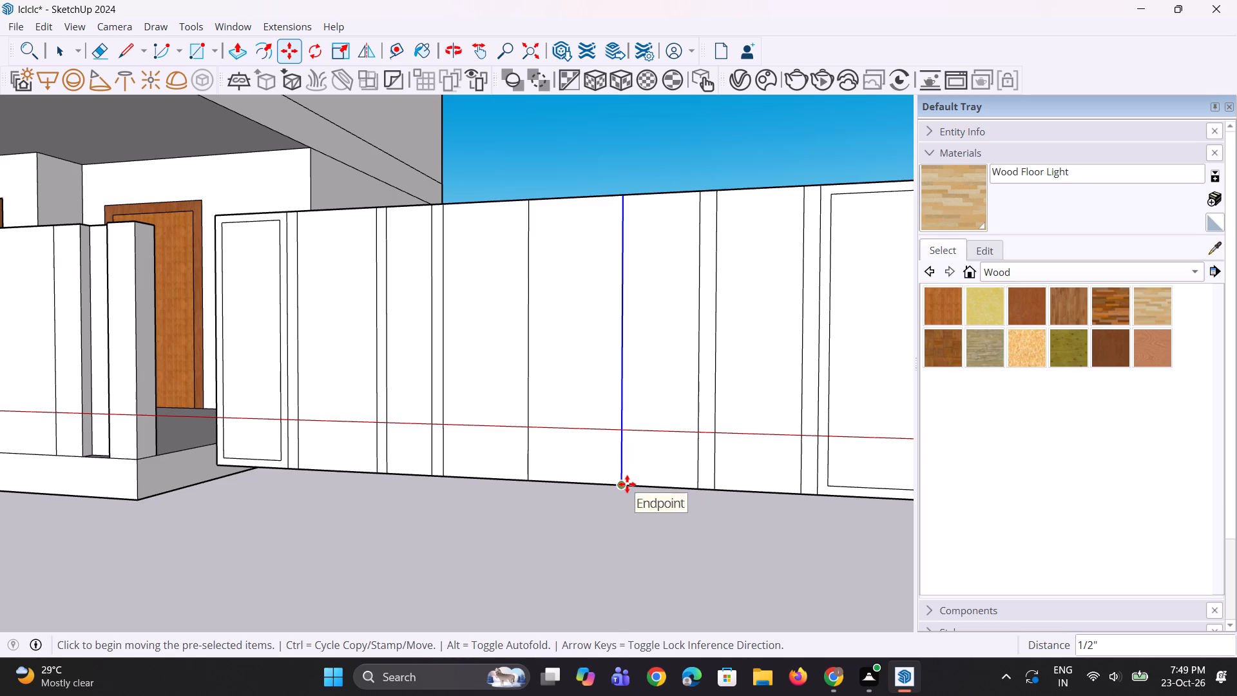
Copy the shifted fifth division edge about 3 9/16" farther from the house to form a narrow vertical band.
{"action": "key", "text": "m"}
{"action": "left_click", "coordinate": [620, 483]}
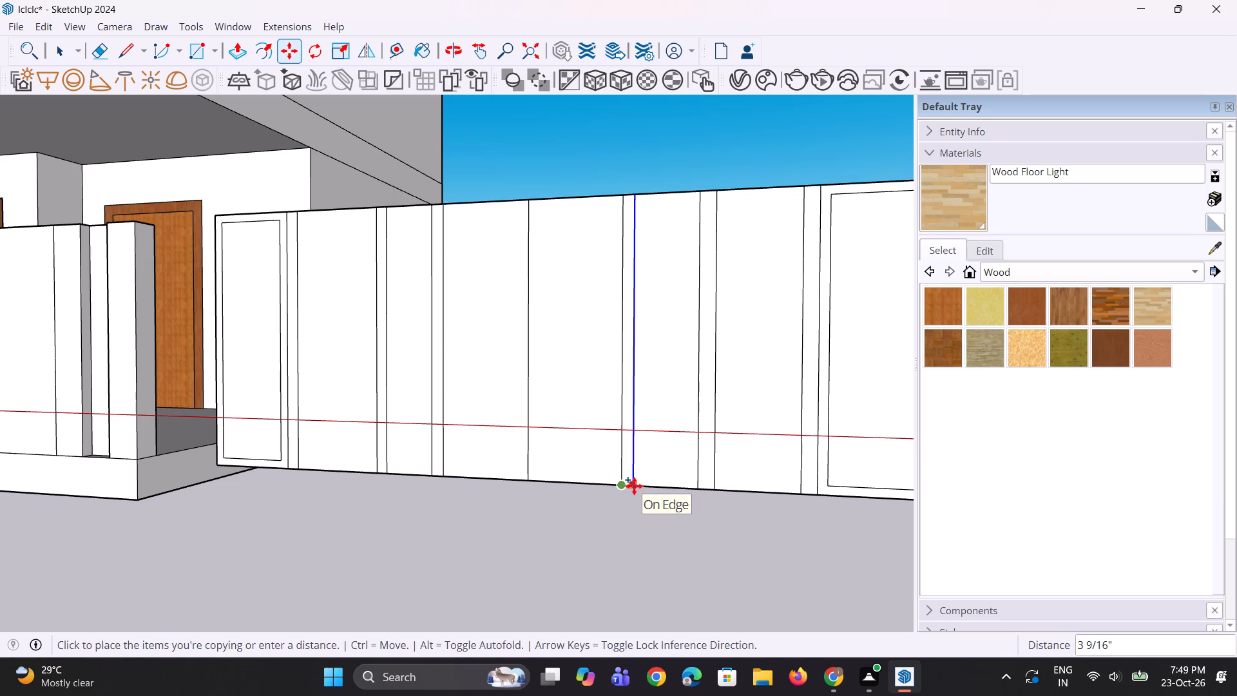
{"action": "left_click", "coordinate": [634, 486]}
{"action": "key", "text": "space"}
{"action": "key", "text": "space"}
{"action": "left_click", "coordinate": [638, 536]}
Copy the top edges of the second and third wide strips from the house about 4 3/8" down.
{"action": "scroll", "coordinate": [662, 524], "scroll_direction": "down", "scroll_amount": 5}
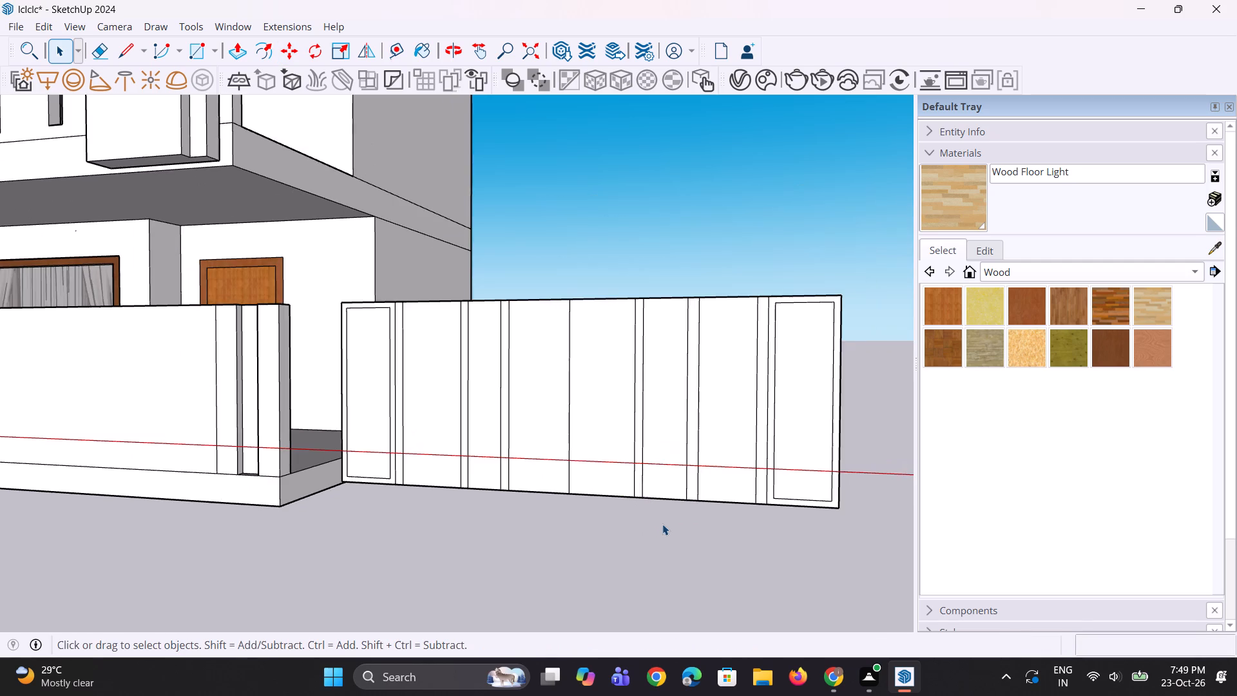
{"action": "middle_click_drag", "start_coordinate": [662, 524], "coordinate": [678, 525]}
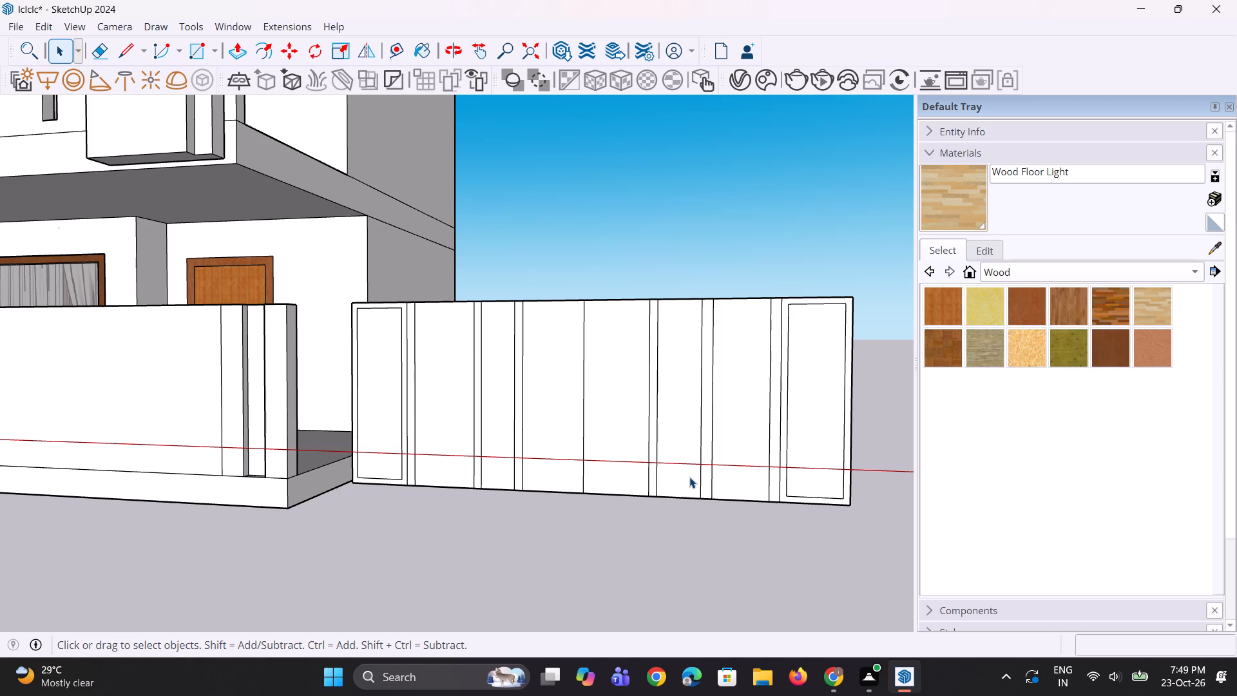
{"action": "scroll", "coordinate": [437, 322], "scroll_direction": "up", "scroll_amount": 3}
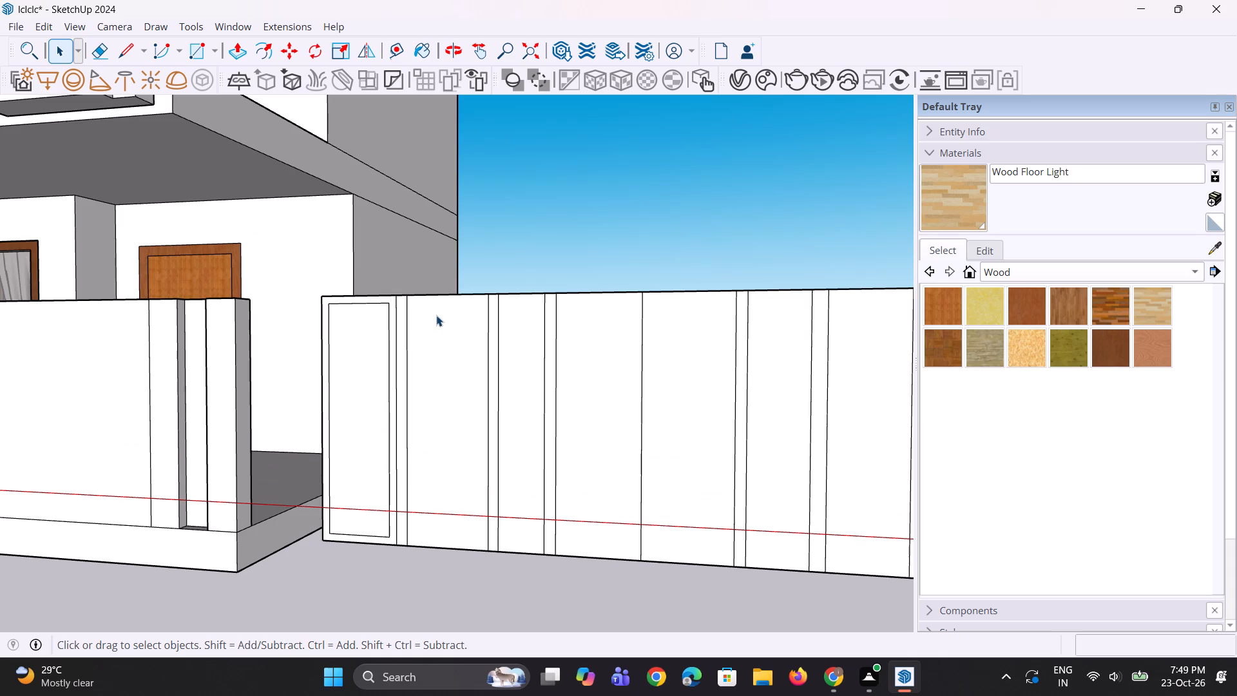
{"action": "left_click", "coordinate": [441, 296]}
{"action": "scroll", "coordinate": [495, 292], "scroll_direction": "up", "scroll_amount": 1}
{"action": "left_click", "coordinate": [518, 294], "text": "ctrl"}
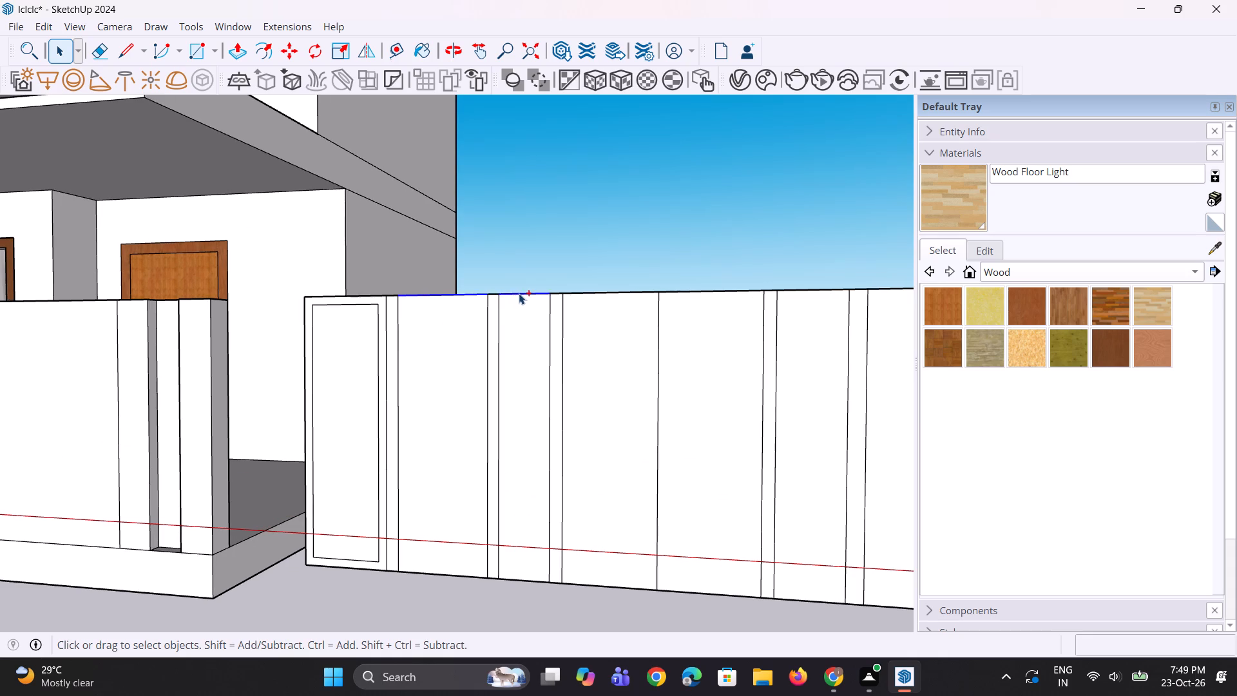
{"action": "scroll", "coordinate": [504, 302], "scroll_direction": "up", "scroll_amount": 2}
{"action": "key", "text": "m"}
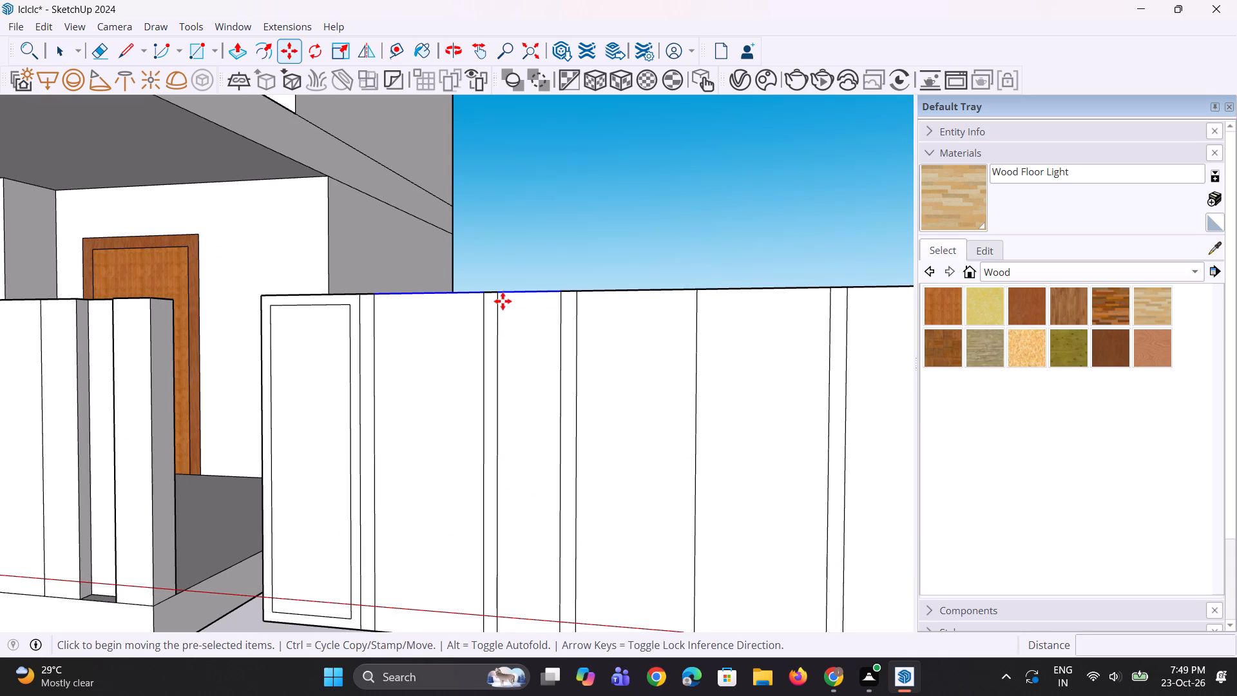
{"action": "left_click", "coordinate": [501, 295]}
{"action": "left_click", "coordinate": [501, 310]}
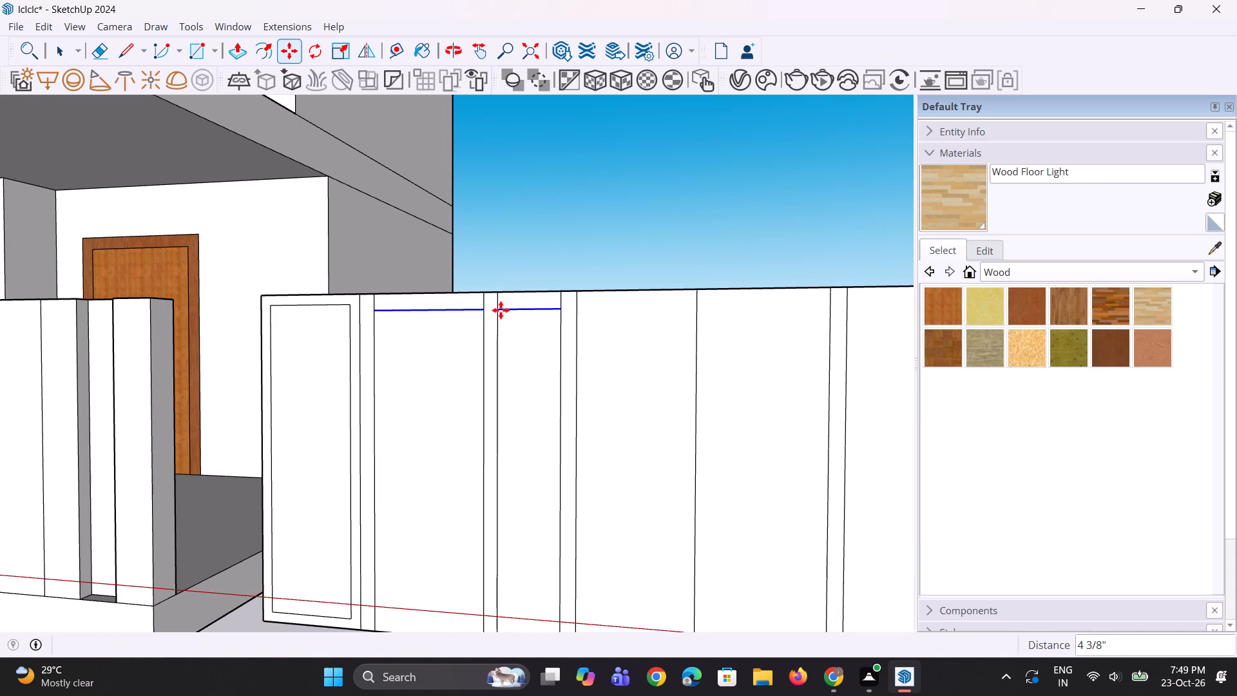
Copy the two new horizontal edges a short distance farther down to form a thin horizontal band in each strip.
{"action": "key", "text": "m"}
{"action": "scroll", "coordinate": [501, 310], "scroll_direction": "up", "scroll_amount": 1, "text": "ctrl"}
{"action": "left_click", "coordinate": [501, 311]}
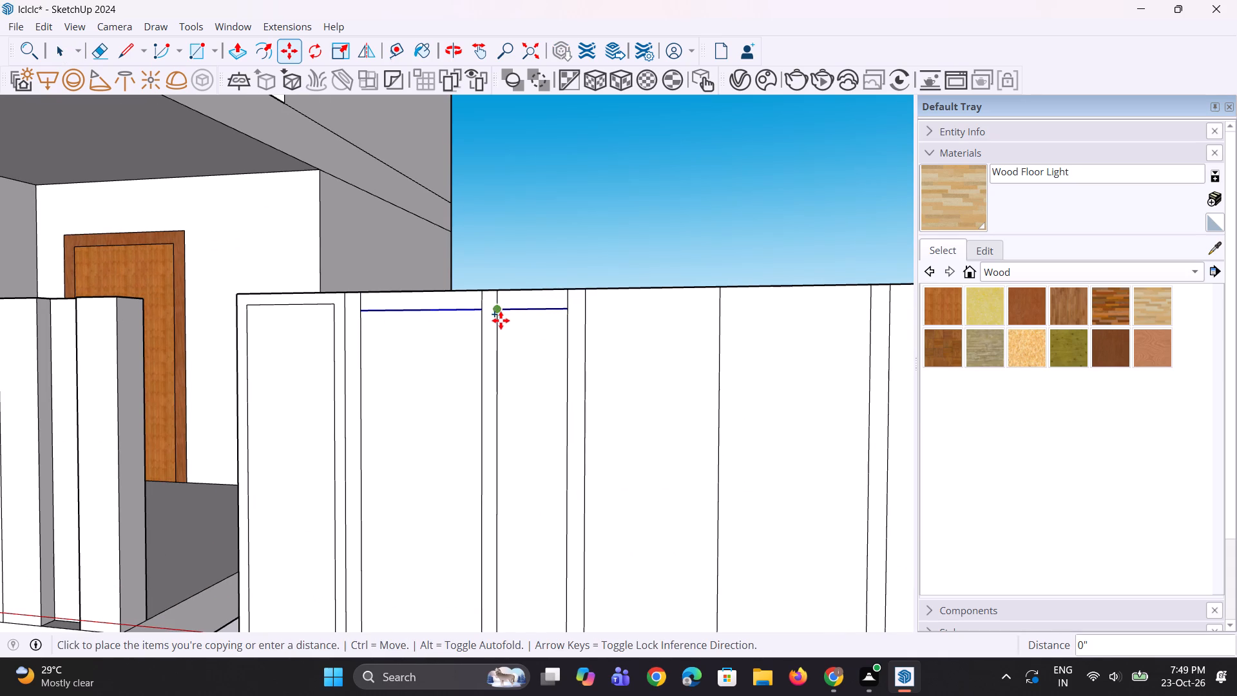
{"action": "left_click", "coordinate": [501, 322]}
{"action": "key", "text": "space"}
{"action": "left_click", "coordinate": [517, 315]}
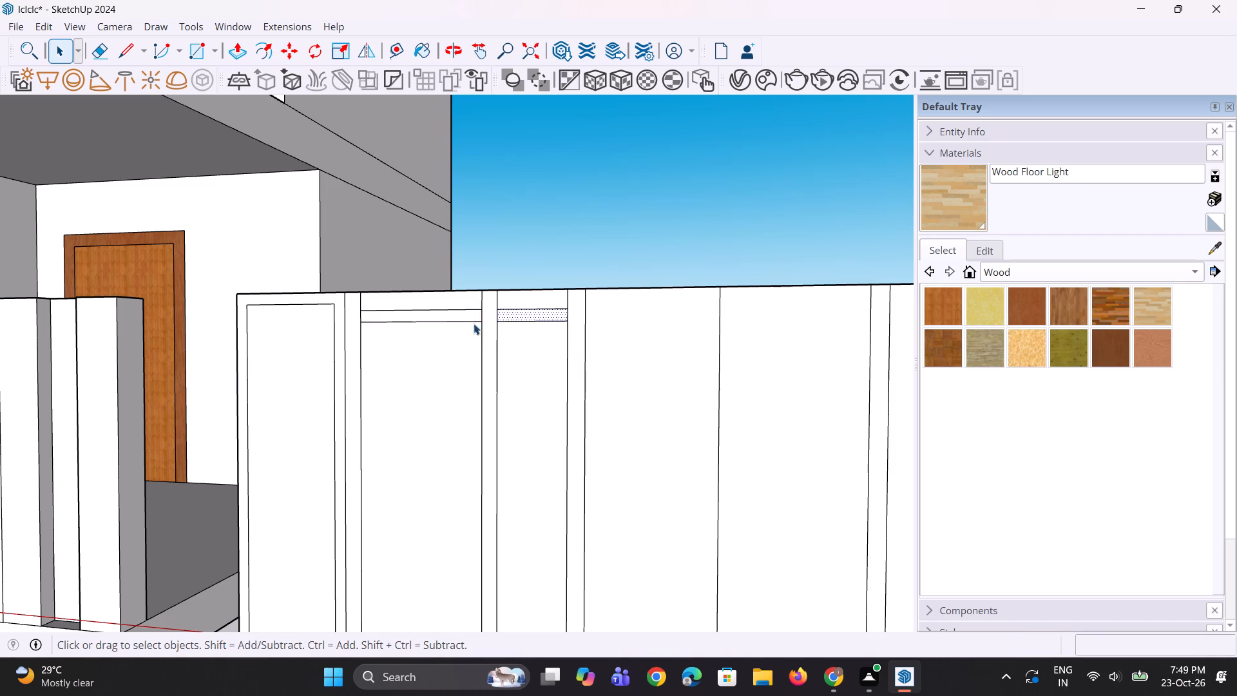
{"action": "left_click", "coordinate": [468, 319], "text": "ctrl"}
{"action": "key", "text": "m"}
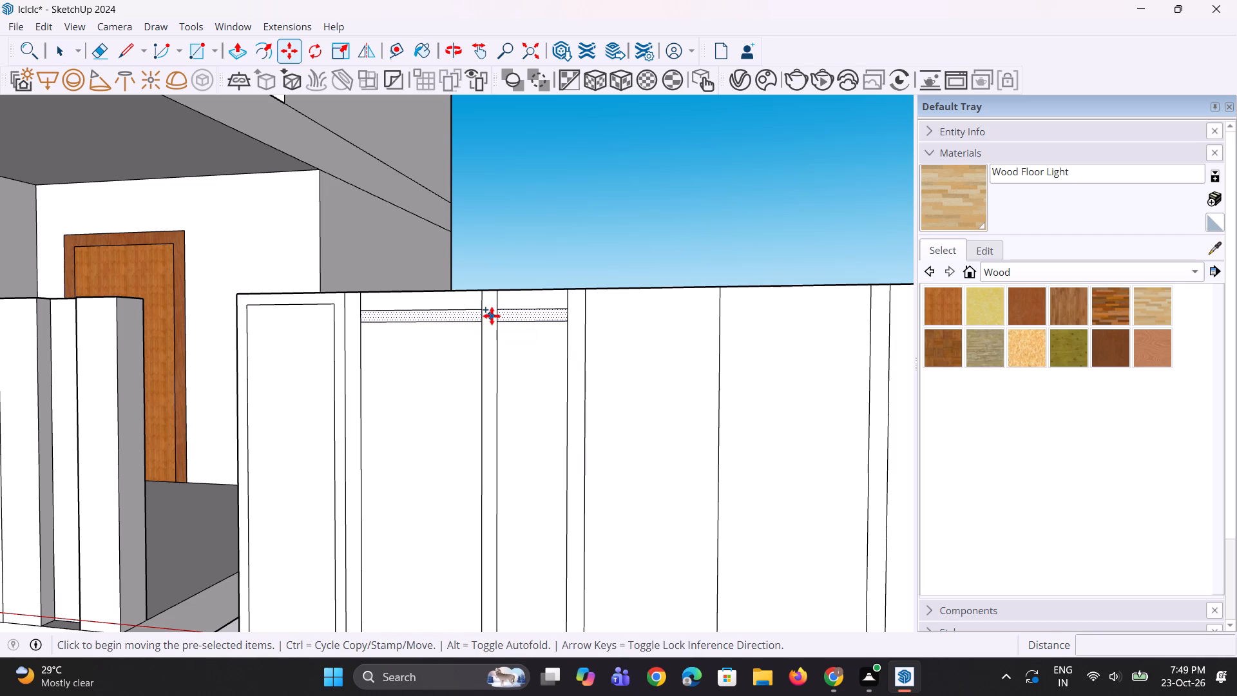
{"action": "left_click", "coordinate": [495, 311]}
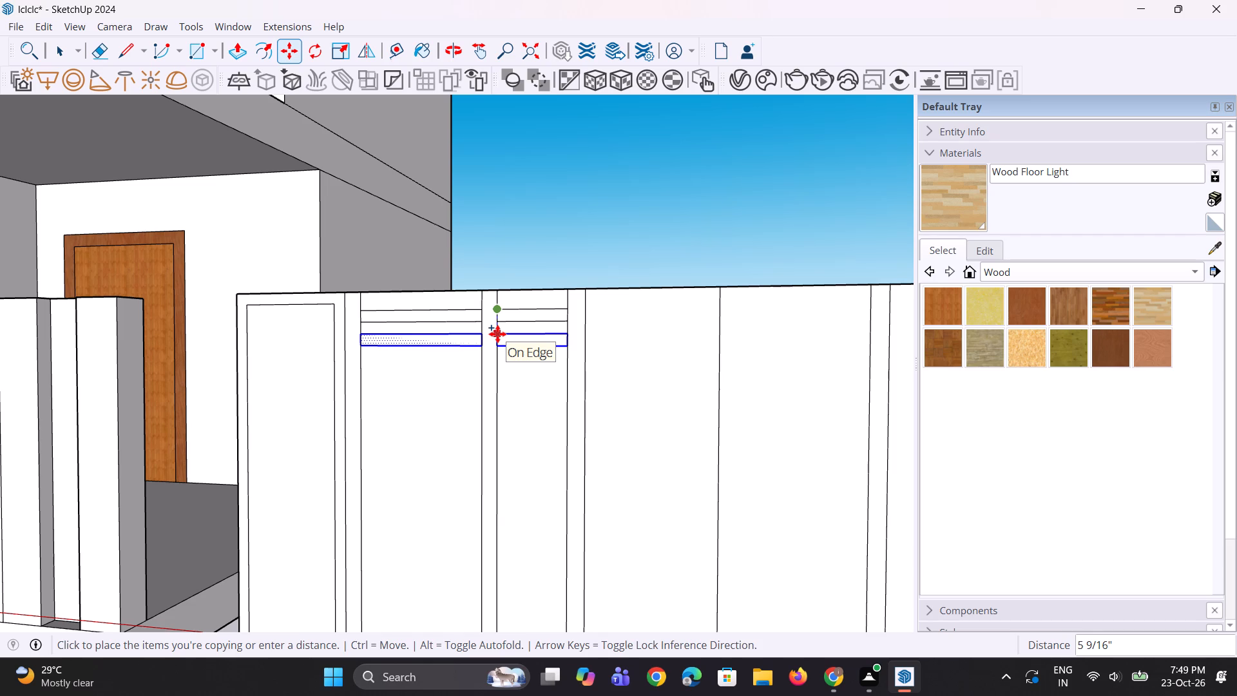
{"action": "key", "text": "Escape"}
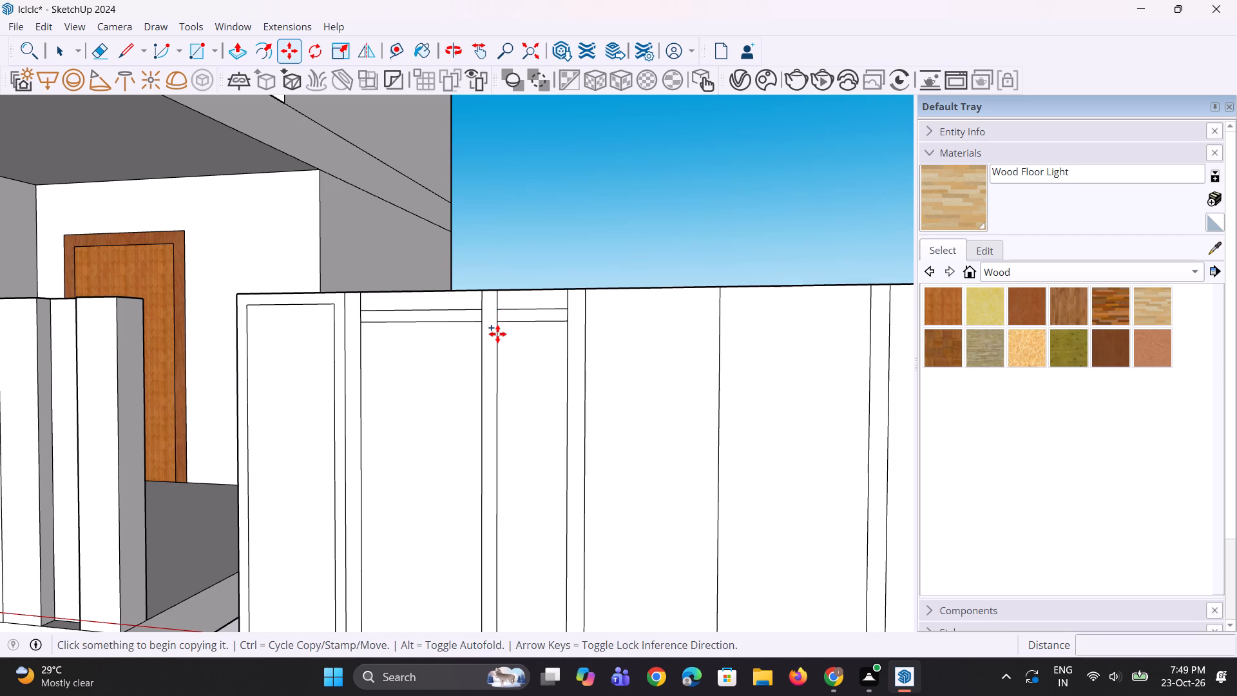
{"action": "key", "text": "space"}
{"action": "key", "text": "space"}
Move the lower edges of the thin horizontal bands in the second and third wide strips about 1 1/2" up.
{"action": "left_click", "coordinate": [458, 320]}
{"action": "scroll", "coordinate": [477, 316], "scroll_direction": "up", "scroll_amount": 1}
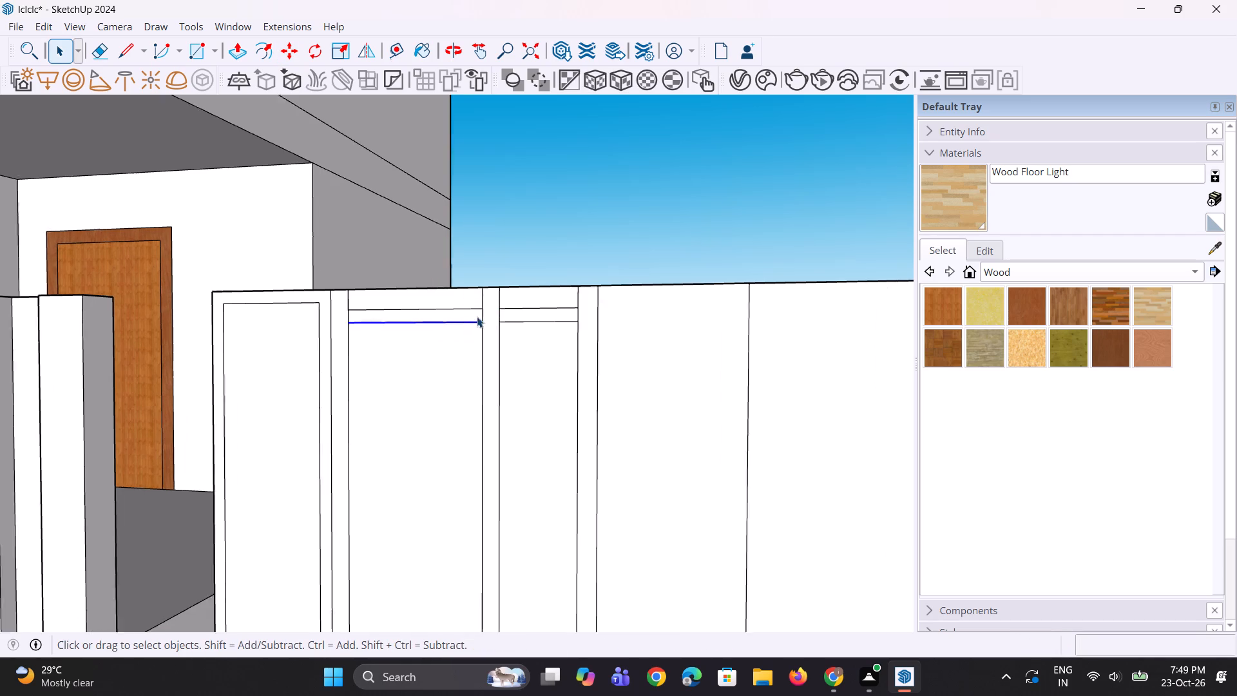
{"action": "scroll", "coordinate": [477, 316], "scroll_direction": "up", "scroll_amount": 1}
{"action": "left_click", "coordinate": [506, 320], "text": "ctrl"}
{"action": "left_click", "coordinate": [506, 320]}
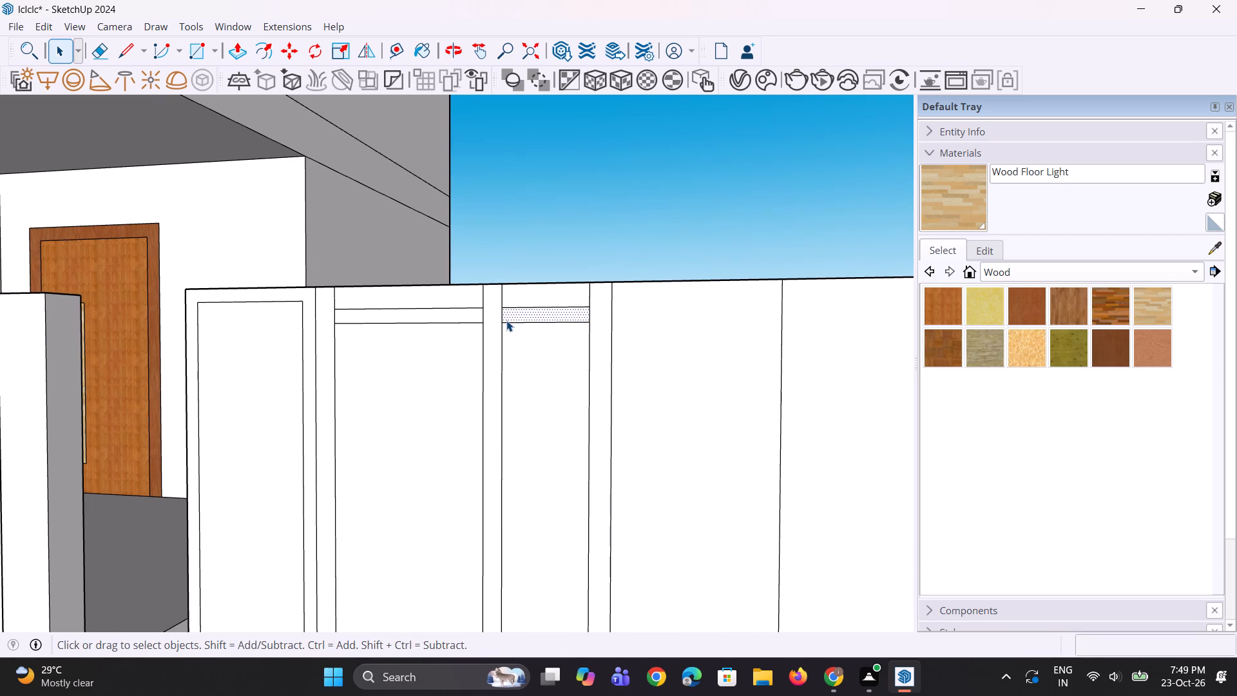
{"action": "left_click", "coordinate": [506, 322]}
{"action": "scroll", "coordinate": [440, 332], "scroll_direction": "up", "scroll_amount": 3}
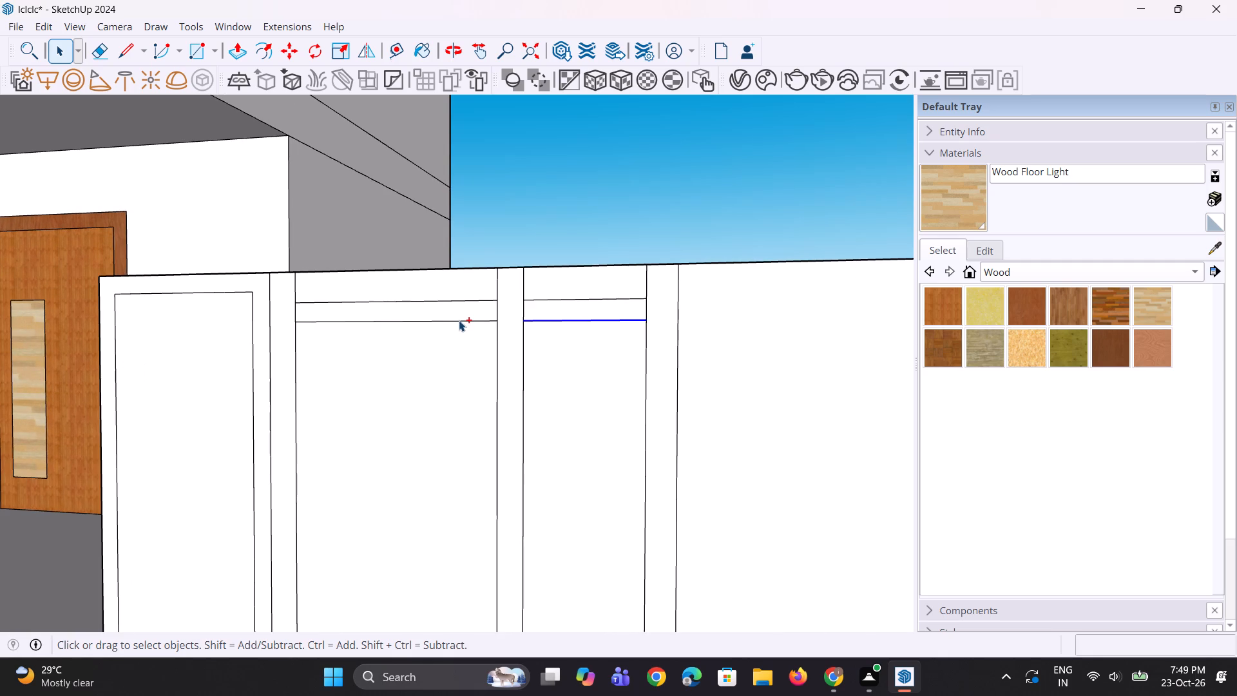
{"action": "left_click", "coordinate": [459, 320], "text": "ctrl"}
{"action": "key", "text": "m"}
{"action": "scroll", "coordinate": [510, 316], "scroll_direction": "up", "scroll_amount": 2}
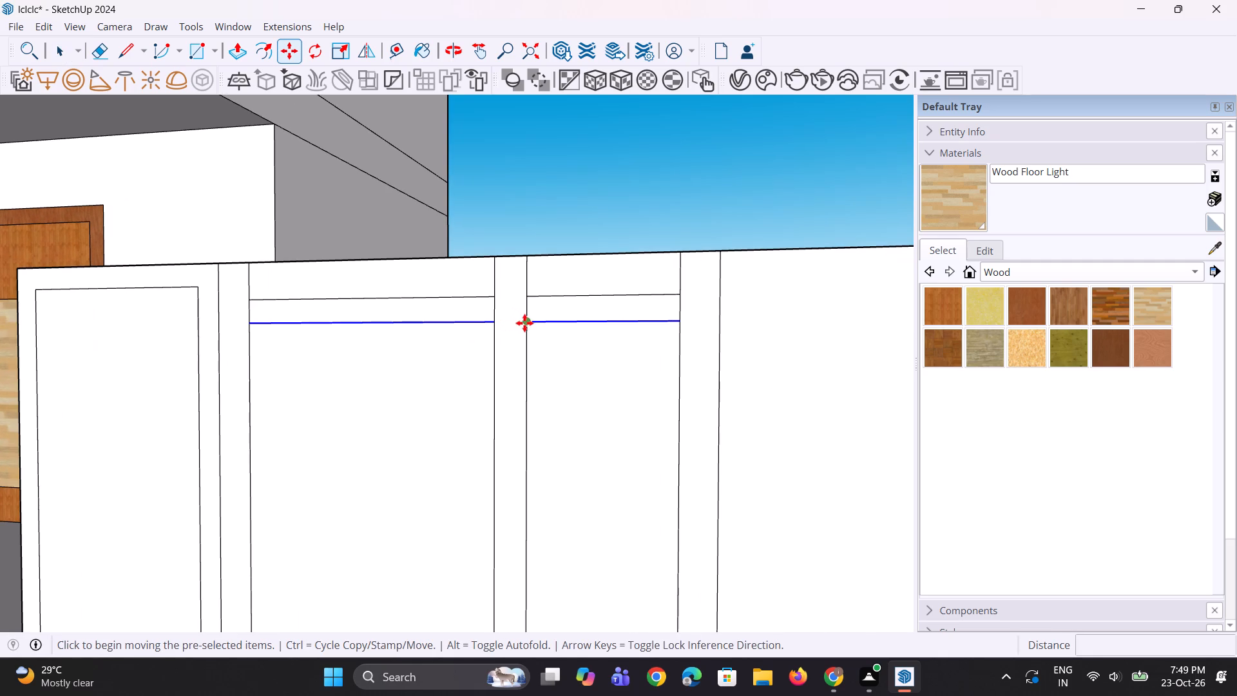
{"action": "left_click", "coordinate": [524, 323]}
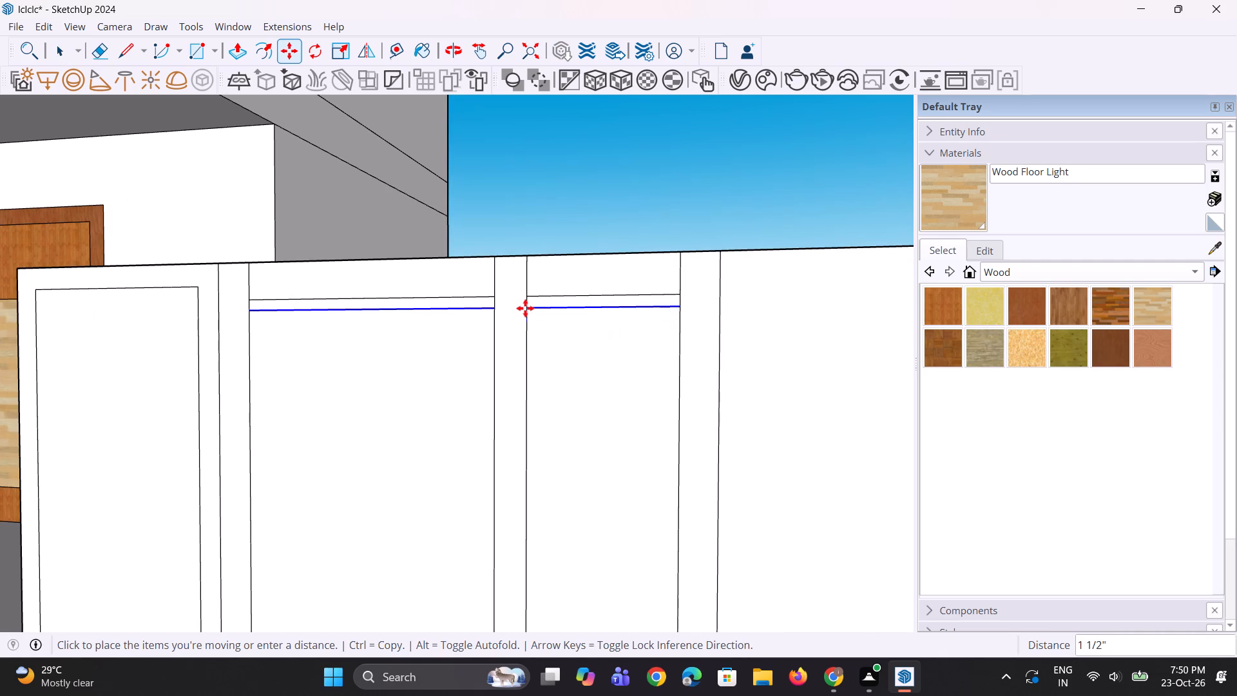
{"action": "left_click", "coordinate": [525, 308]}
{"action": "key", "text": "space"}
{"action": "key", "text": "space"}
Copy both thin bands 3" down and repeat the copy 30 times to fill the two strips with horizontal slats.
{"action": "left_click", "coordinate": [548, 300]}
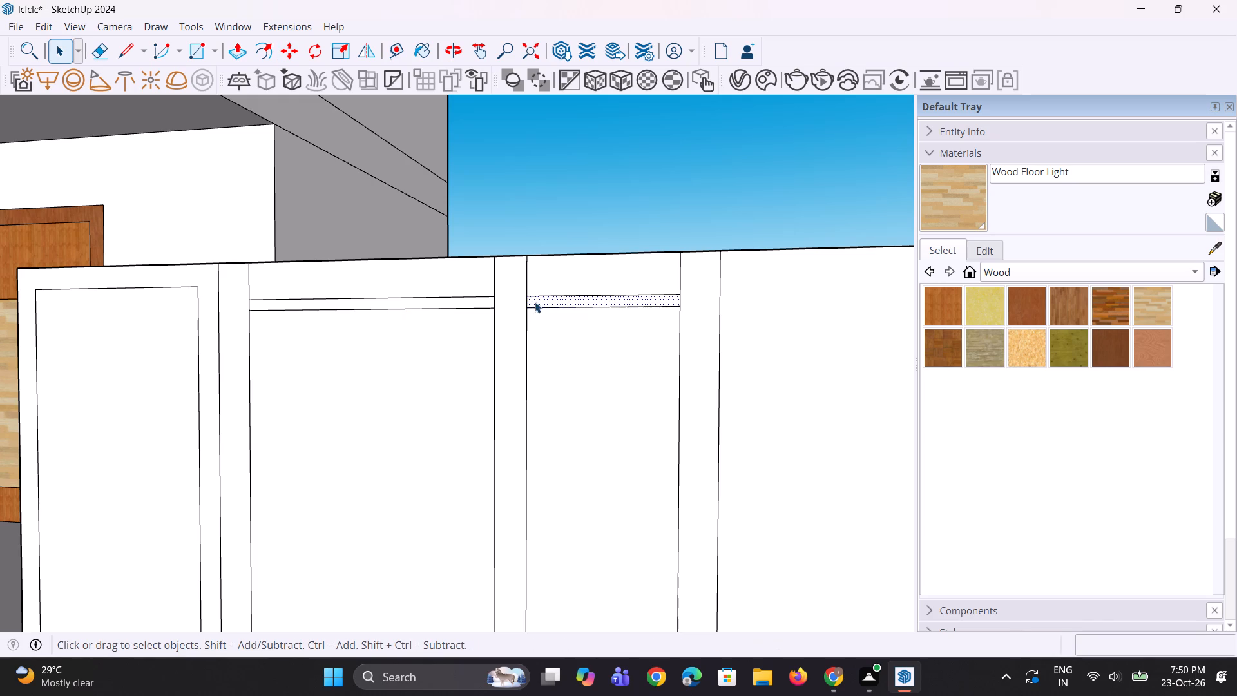
{"action": "left_click", "coordinate": [484, 304], "text": "ctrl"}
{"action": "key", "text": "m"}
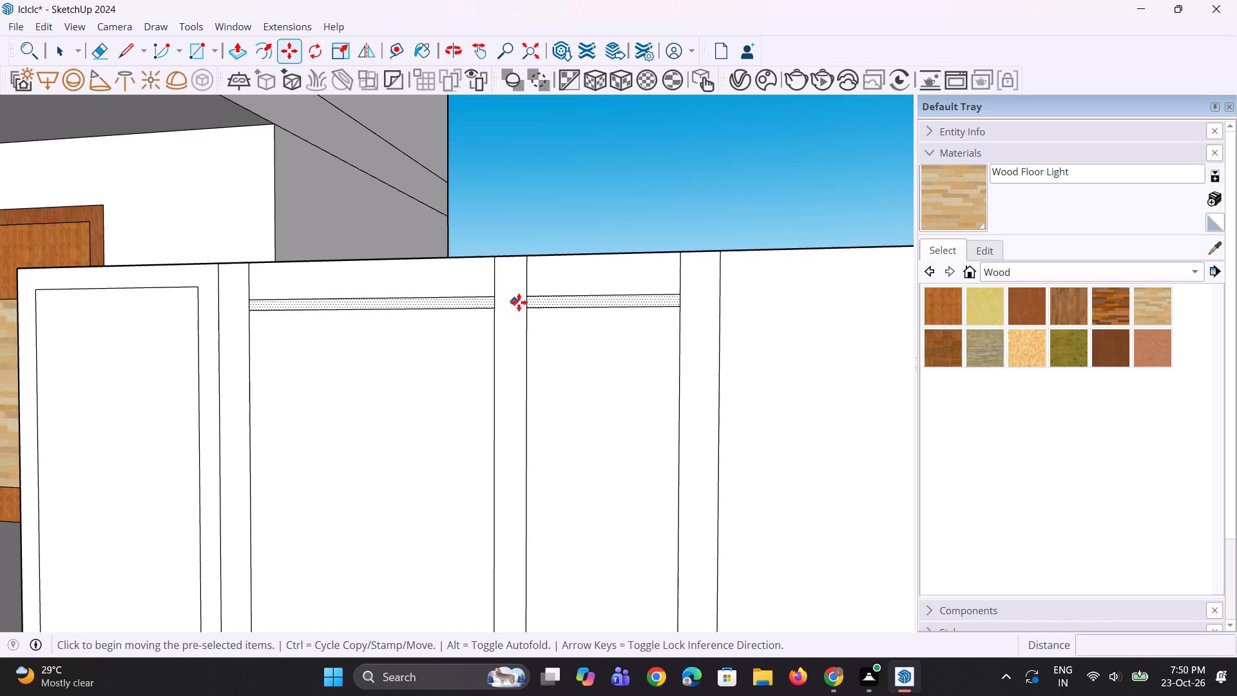
{"action": "left_click", "coordinate": [528, 299]}
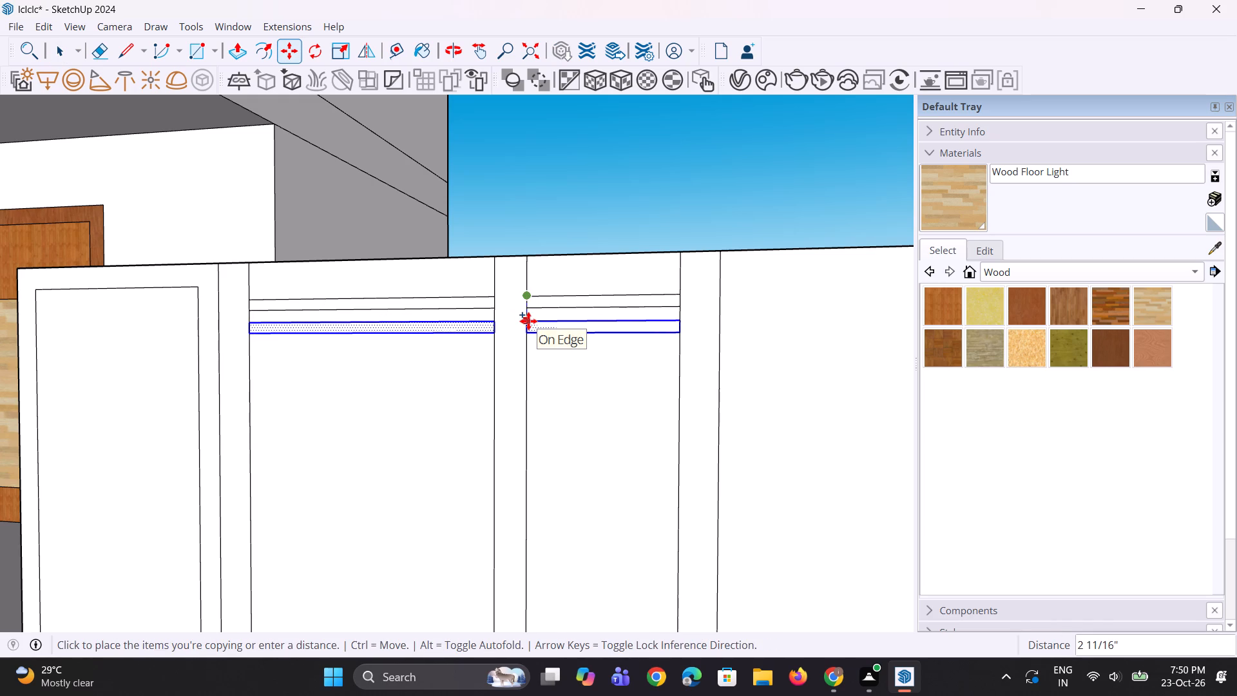
{"action": "left_click", "coordinate": [528, 324]}
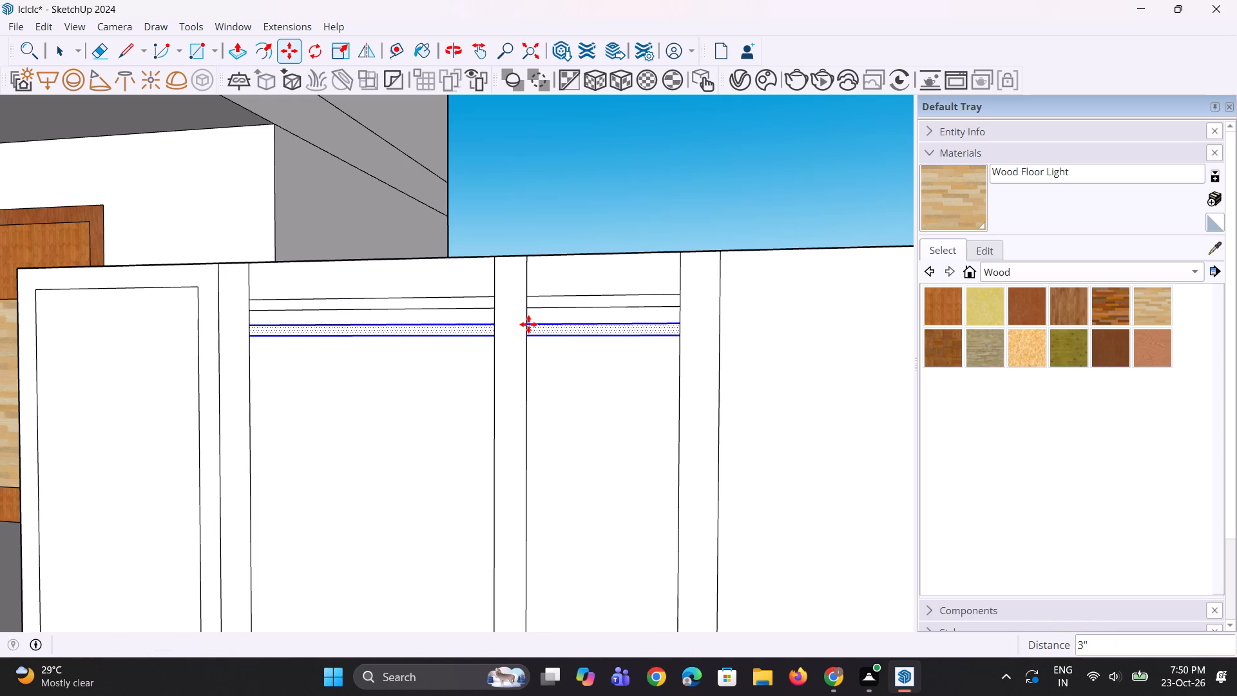
{"action": "key", "text": "asterisk"}
{"action": "type", "text": "30"}
{"action": "key", "text": "Return"}
{"action": "scroll", "coordinate": [528, 324], "scroll_direction": "down", "scroll_amount": 4}
{"action": "scroll", "coordinate": [470, 320], "scroll_direction": "down", "scroll_amount": 13}
{"action": "key", "text": "space"}
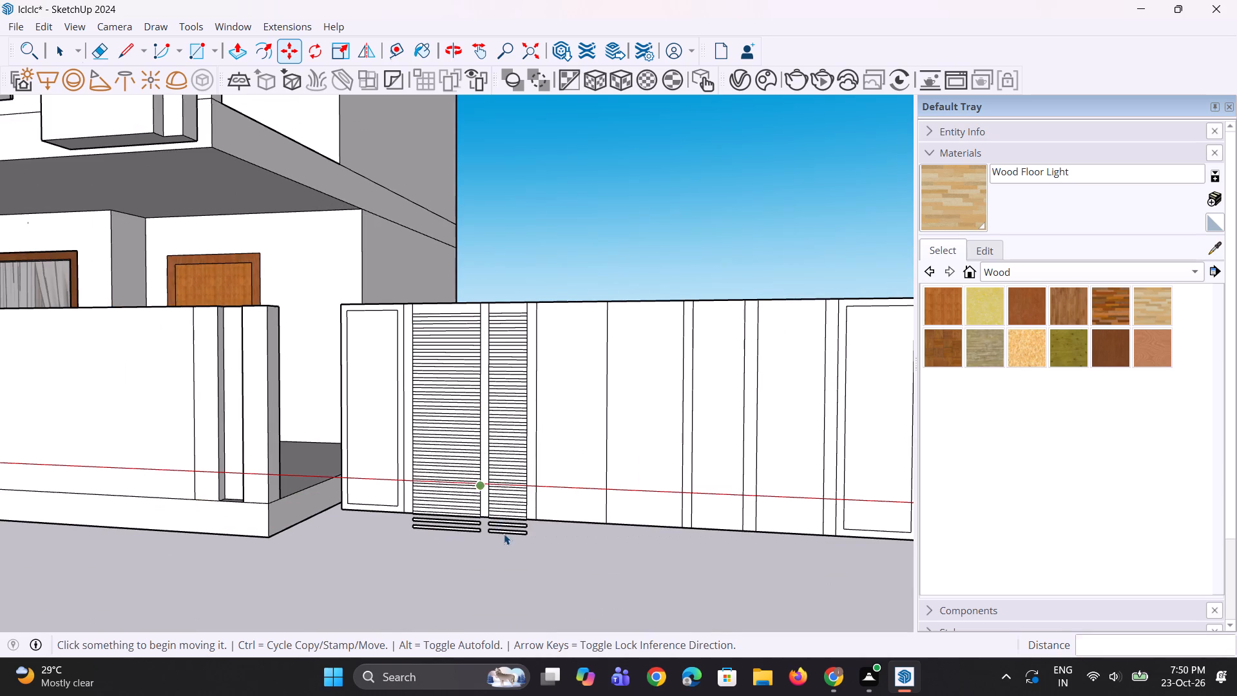
Delete the two surplus slats hanging below the gate's base under the third wide strip.
{"action": "key", "text": "space"}
{"action": "scroll", "coordinate": [505, 540], "scroll_direction": "up", "scroll_amount": 11}
{"action": "key", "text": "space"}
{"action": "key", "text": "space"}
{"action": "key", "text": "space"}
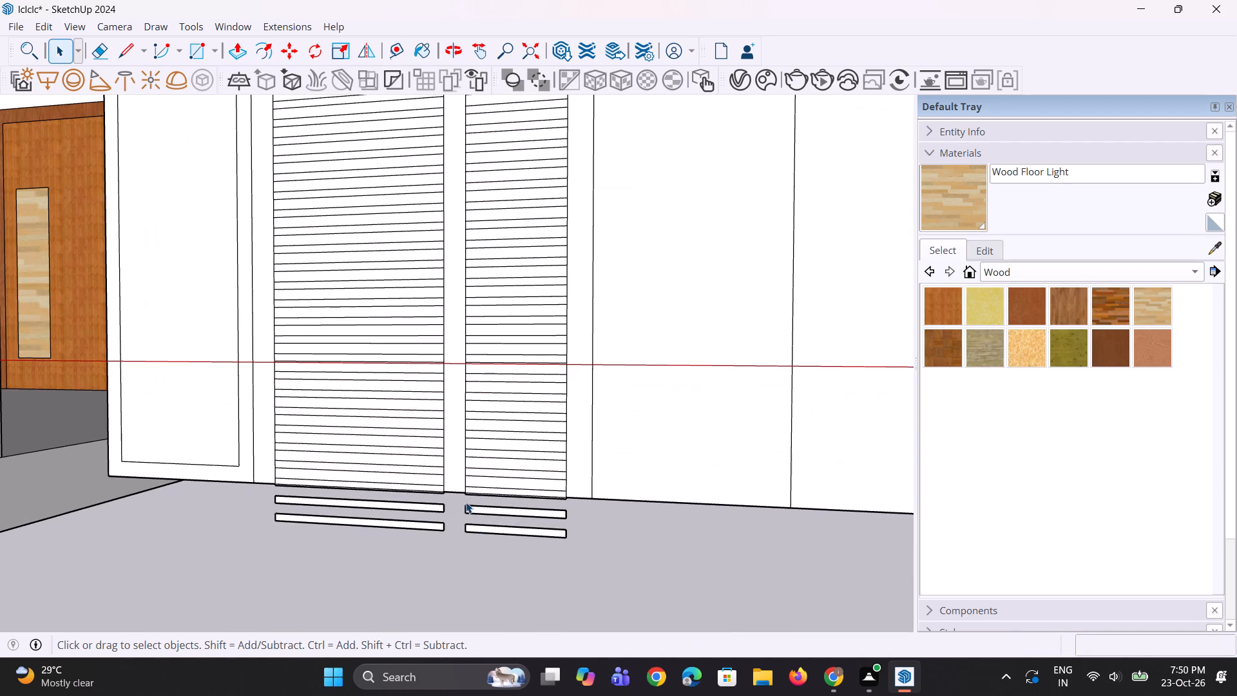
{"action": "left_click_drag", "start_coordinate": [461, 501], "coordinate": [584, 557]}
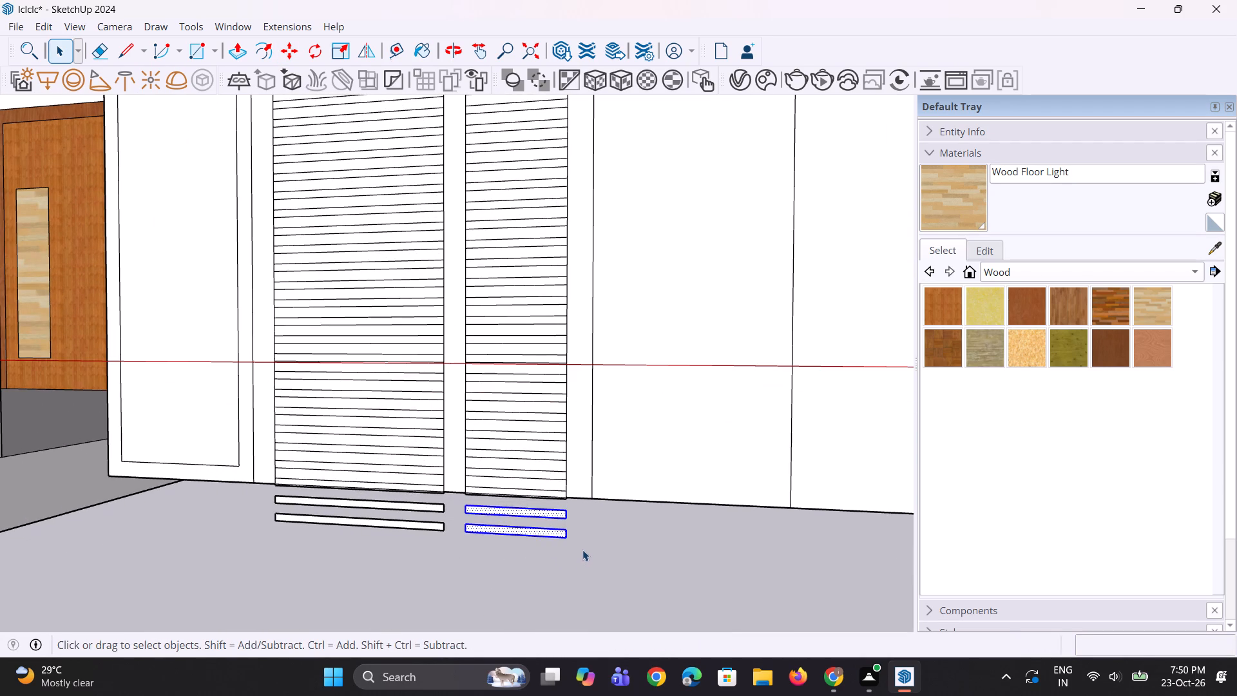
{"action": "key", "text": "Delete"}
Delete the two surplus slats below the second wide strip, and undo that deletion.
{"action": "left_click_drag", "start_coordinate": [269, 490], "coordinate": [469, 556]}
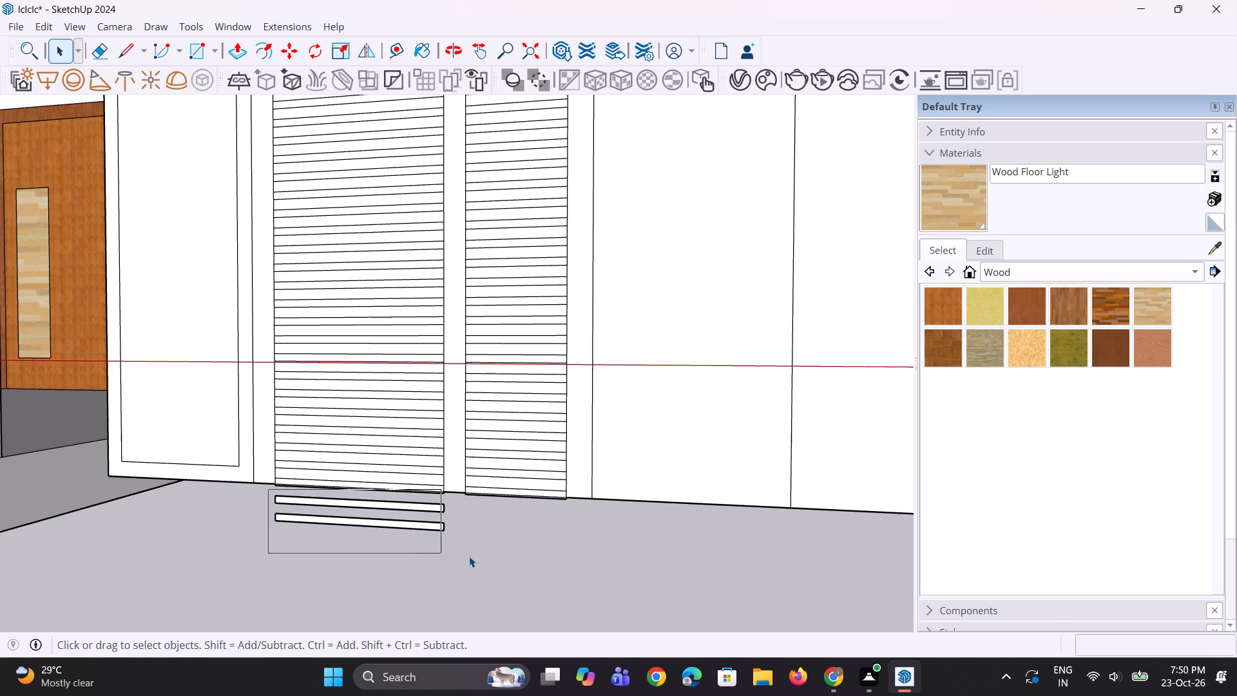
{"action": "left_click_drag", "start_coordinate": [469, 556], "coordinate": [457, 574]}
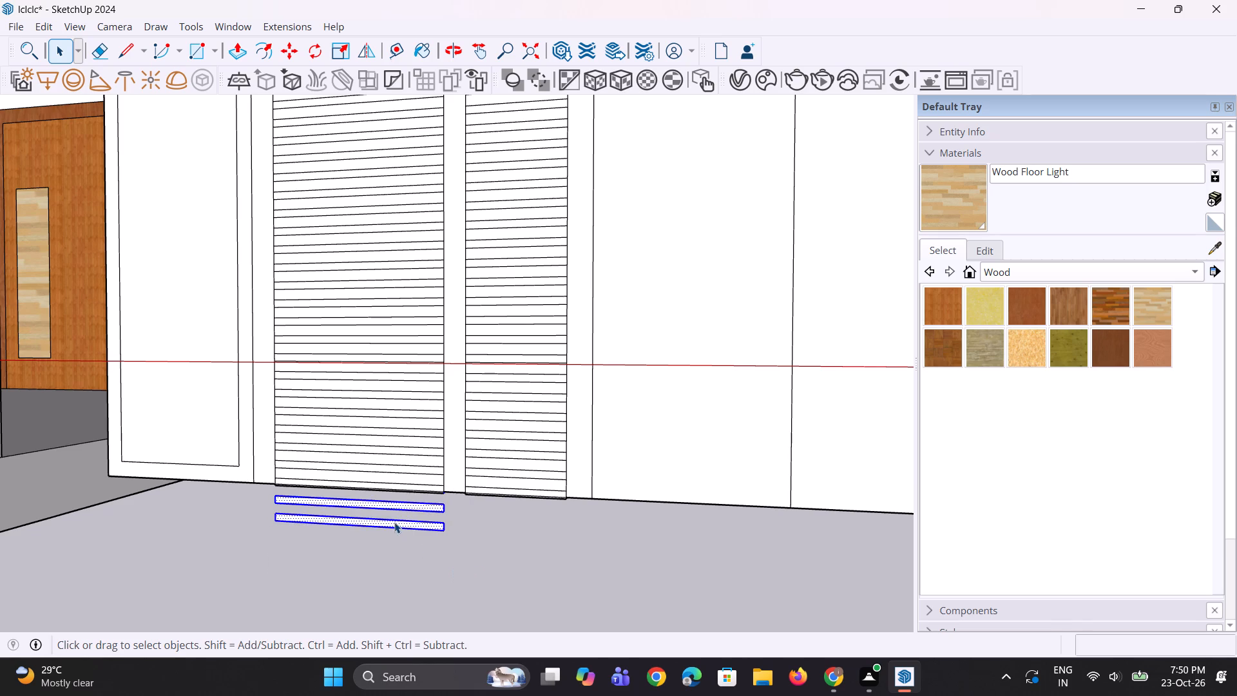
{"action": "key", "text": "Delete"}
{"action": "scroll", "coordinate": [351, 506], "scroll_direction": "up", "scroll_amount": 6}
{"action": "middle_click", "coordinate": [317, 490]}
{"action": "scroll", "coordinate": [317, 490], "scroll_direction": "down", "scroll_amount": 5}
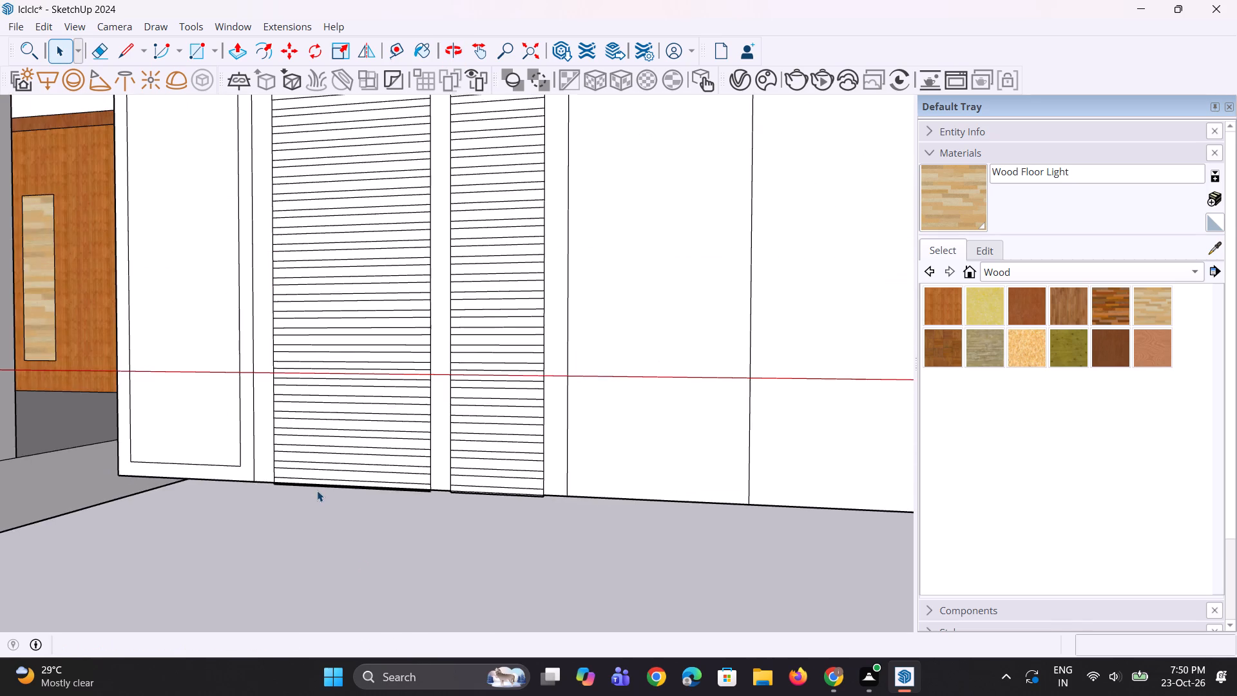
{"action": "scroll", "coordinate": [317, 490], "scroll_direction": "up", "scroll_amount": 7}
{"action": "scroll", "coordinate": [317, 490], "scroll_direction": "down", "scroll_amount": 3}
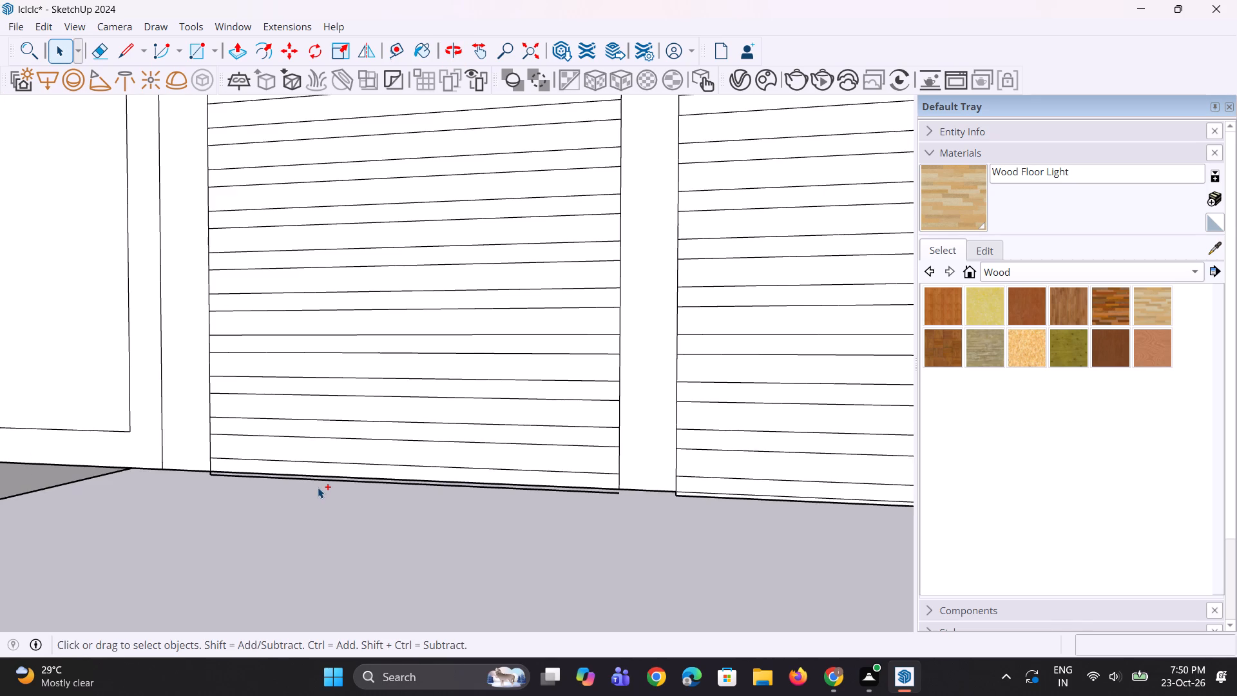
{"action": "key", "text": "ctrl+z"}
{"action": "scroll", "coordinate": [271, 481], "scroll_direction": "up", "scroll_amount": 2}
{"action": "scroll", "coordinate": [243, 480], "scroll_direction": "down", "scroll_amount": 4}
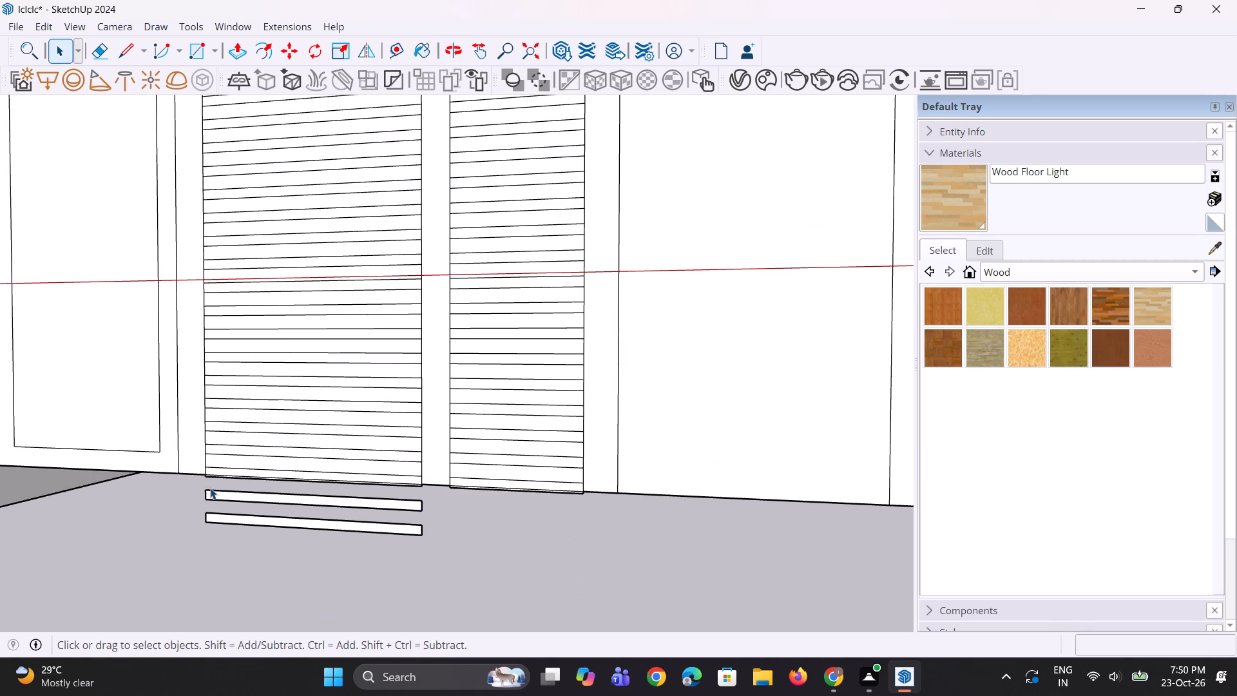
Delete the two surplus slats below the second wide strip together with their leftover edges.
{"action": "left_click_drag", "start_coordinate": [203, 485], "coordinate": [414, 584]}
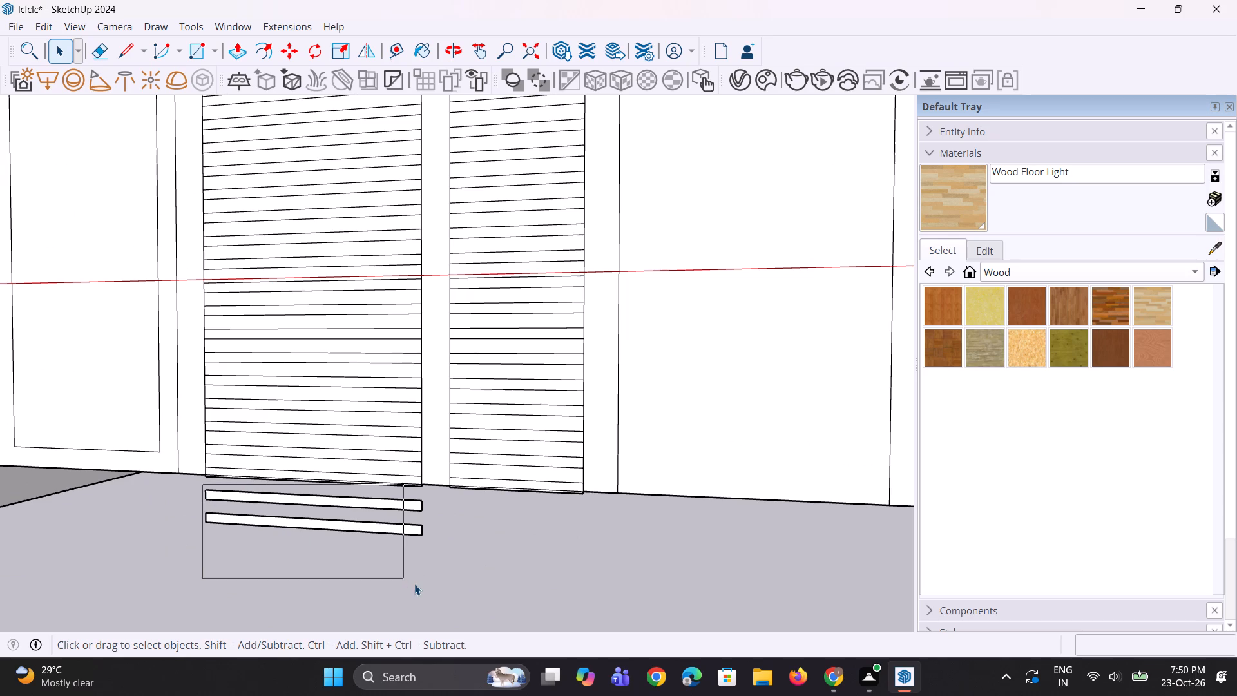
{"action": "left_click_drag", "start_coordinate": [414, 584], "coordinate": [352, 592]}
{"action": "middle_click_drag", "start_coordinate": [277, 539], "coordinate": [402, 587]}
{"action": "left_click_drag", "start_coordinate": [155, 502], "coordinate": [312, 581]}
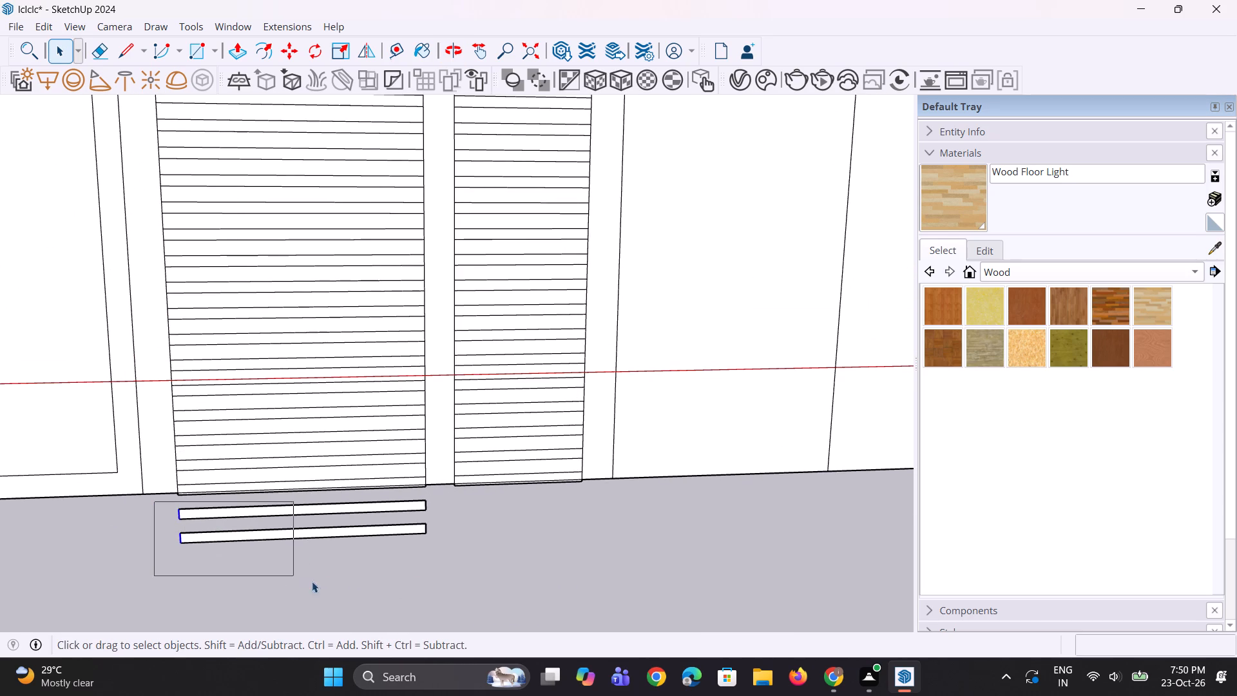
{"action": "left_click_drag", "start_coordinate": [312, 581], "coordinate": [451, 572]}
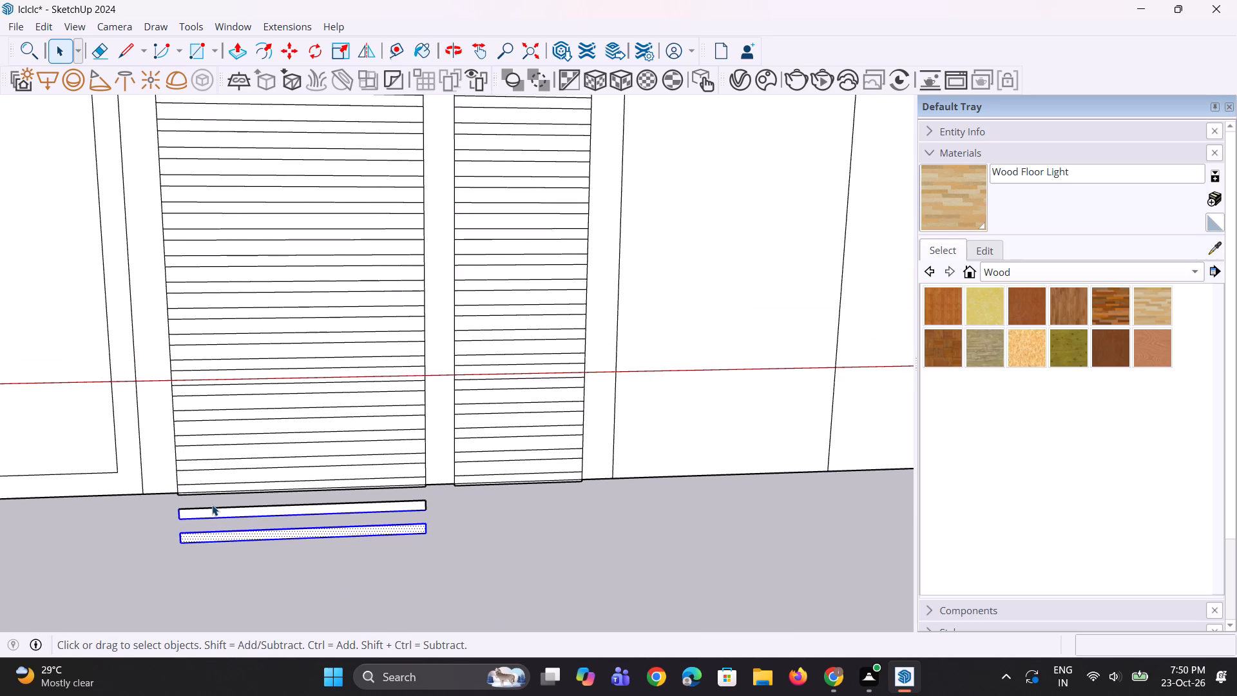
{"action": "key", "text": "Delete"}
{"action": "left_click", "coordinate": [180, 508]}
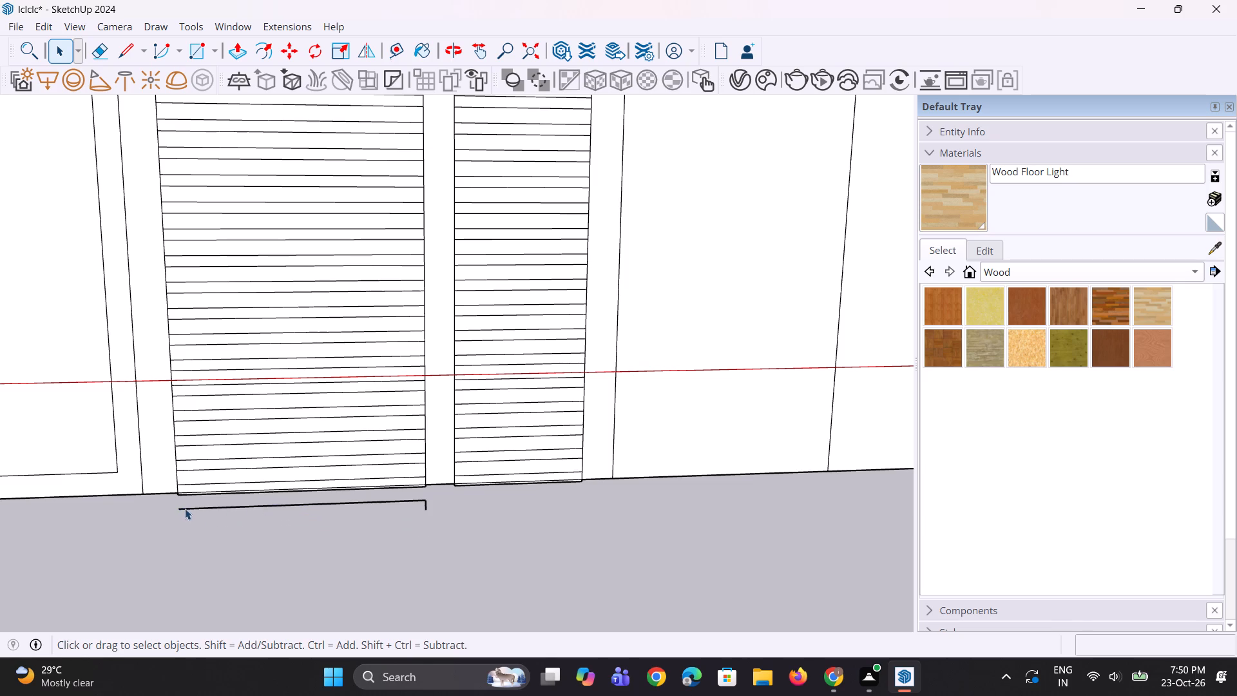
{"action": "key", "text": "Delete"}
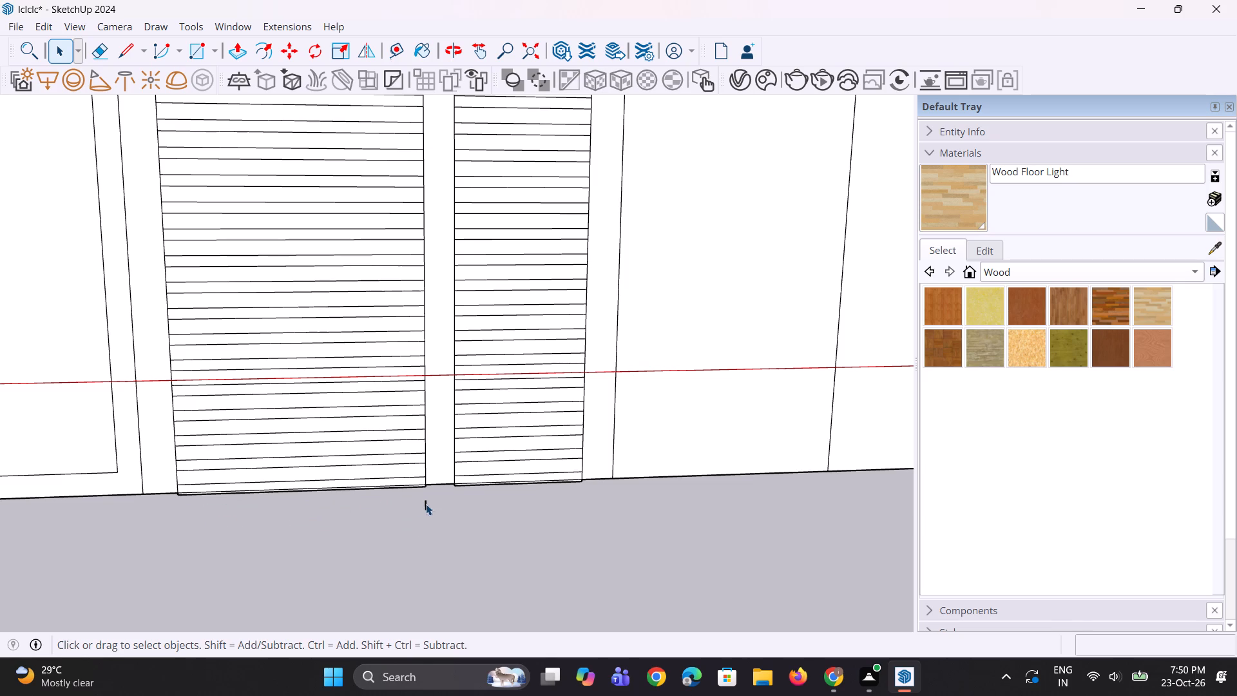
{"action": "left_click", "coordinate": [425, 504]}
{"action": "scroll", "coordinate": [381, 486], "scroll_direction": "up", "scroll_amount": 3}
{"action": "key", "text": "Delete"}
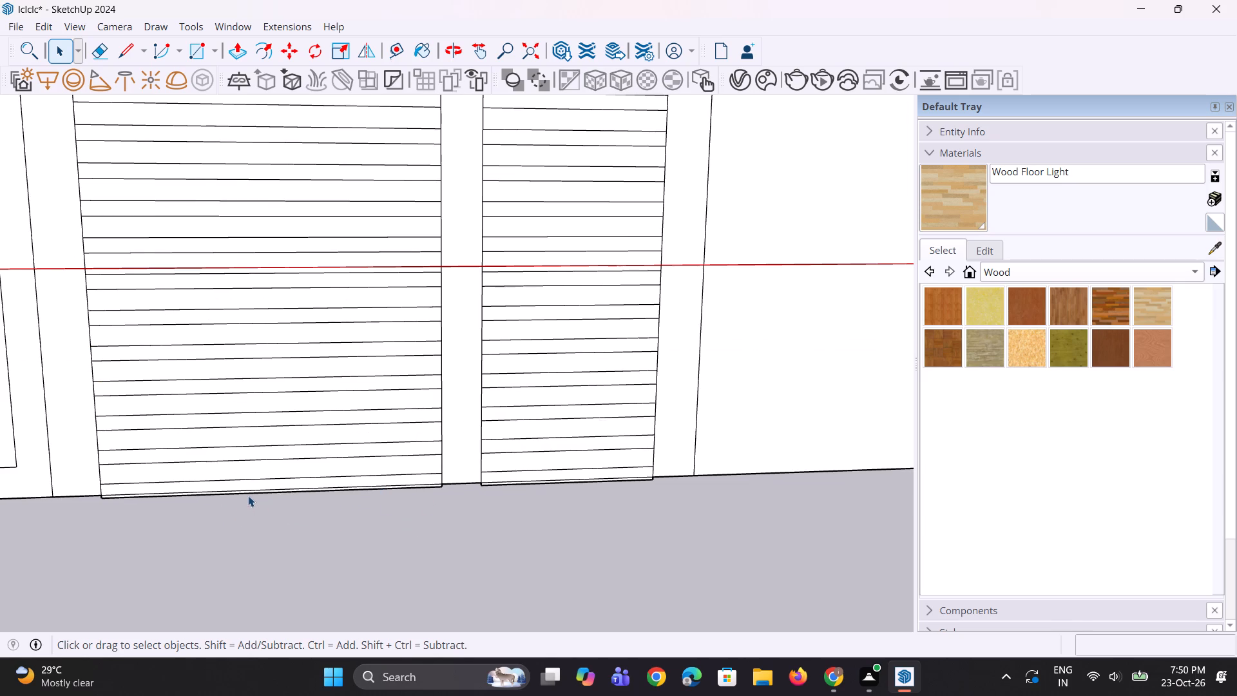
Erase the last slat's upper edge just above the gate's base in the second and third wide strips.
{"action": "key", "text": "e"}
{"action": "scroll", "coordinate": [248, 496], "scroll_direction": "up", "scroll_amount": 1}
{"action": "left_click", "coordinate": [254, 482]}
{"action": "left_click", "coordinate": [261, 479]}
{"action": "scroll", "coordinate": [129, 508], "scroll_direction": "up", "scroll_amount": 3}
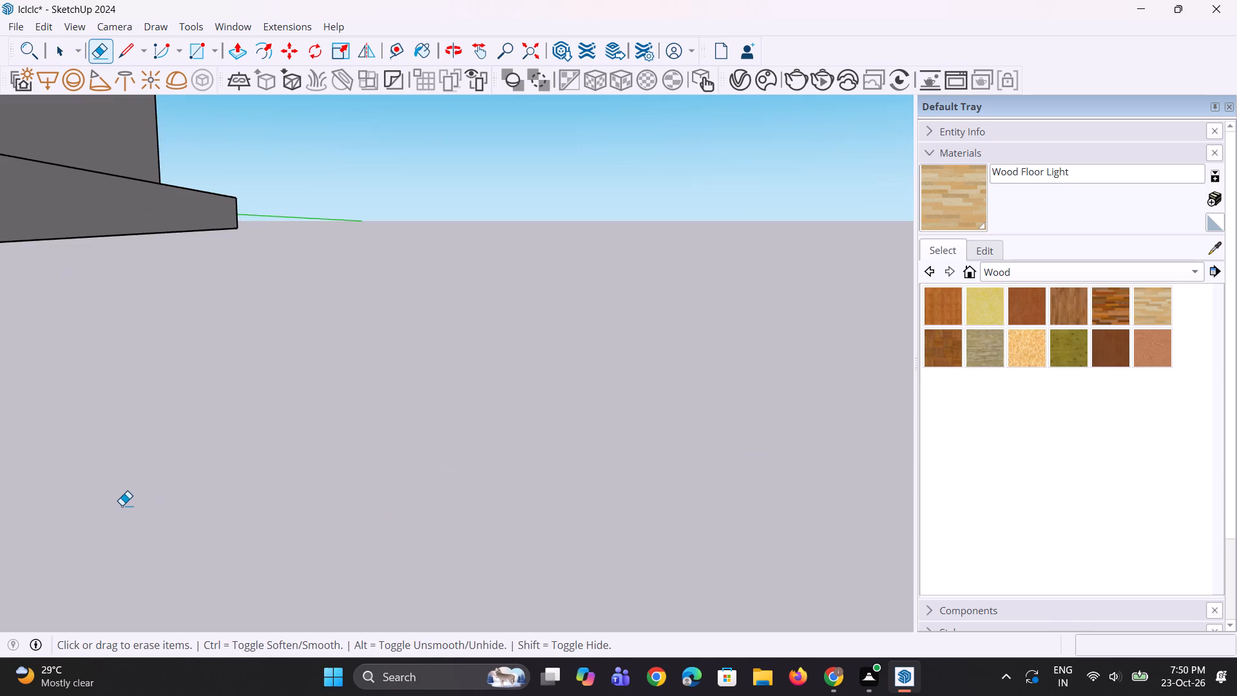
{"action": "scroll", "coordinate": [122, 505], "scroll_direction": "down", "scroll_amount": 4}
{"action": "scroll", "coordinate": [443, 478], "scroll_direction": "up", "scroll_amount": 1}
{"action": "left_click", "coordinate": [450, 474]}
{"action": "scroll", "coordinate": [412, 484], "scroll_direction": "up", "scroll_amount": 2}
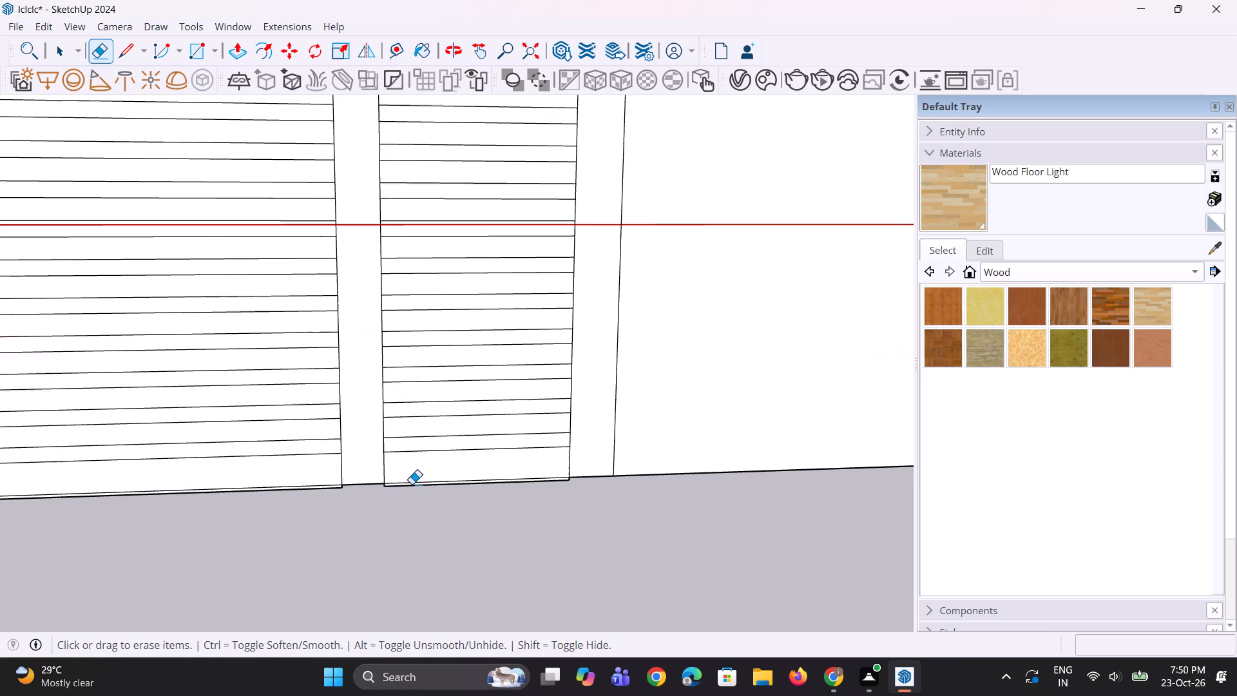
Erase the slat edge and both side stubs projecting below the gate's base at the third wide strip.
{"action": "scroll", "coordinate": [383, 488], "scroll_direction": "up", "scroll_amount": 5}
{"action": "scroll", "coordinate": [392, 488], "scroll_direction": "down", "scroll_amount": 2}
{"action": "scroll", "coordinate": [388, 467], "scroll_direction": "up", "scroll_amount": 11}
{"action": "left_click", "coordinate": [378, 510]}
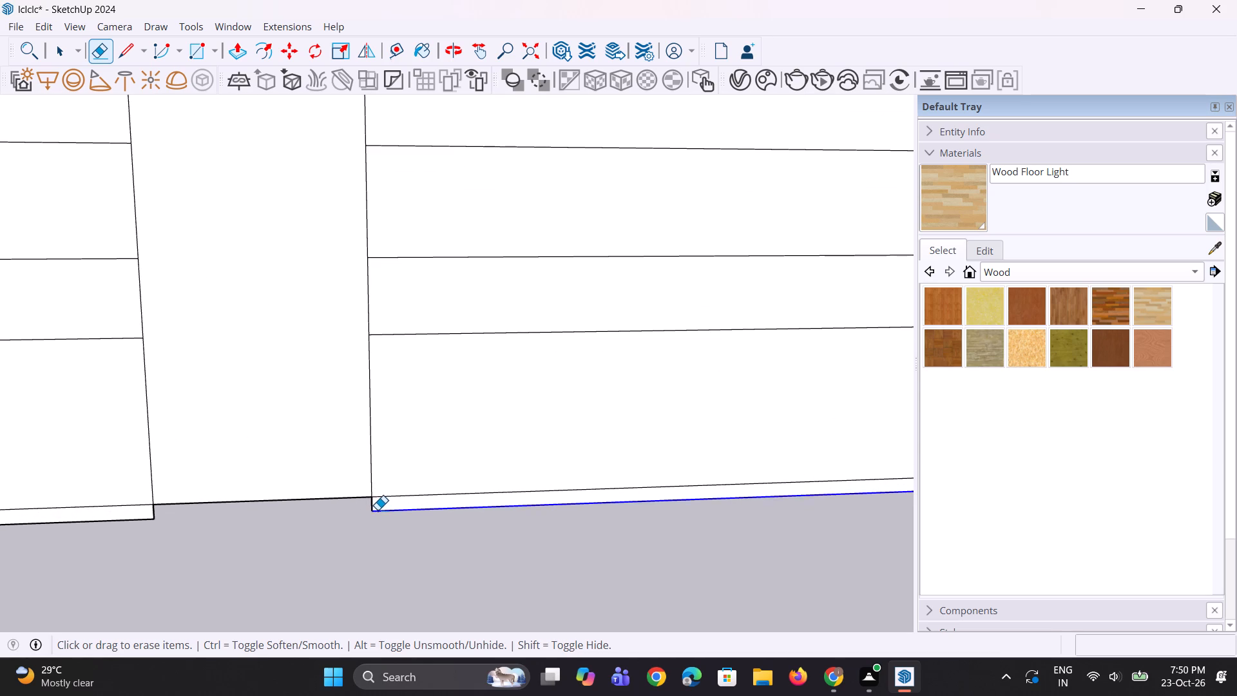
{"action": "left_click", "coordinate": [373, 512]}
{"action": "scroll", "coordinate": [338, 506], "scroll_direction": "down", "scroll_amount": 4}
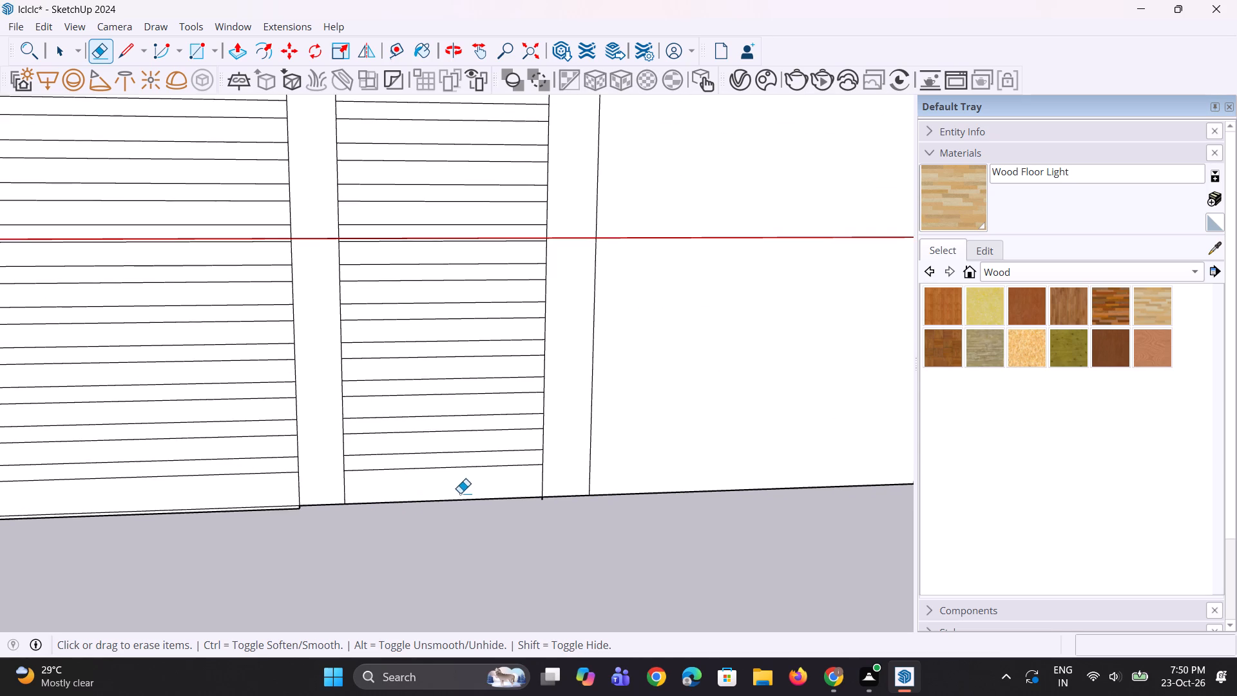
{"action": "scroll", "coordinate": [528, 488], "scroll_direction": "up", "scroll_amount": 6}
{"action": "scroll", "coordinate": [532, 509], "scroll_direction": "down", "scroll_amount": 5}
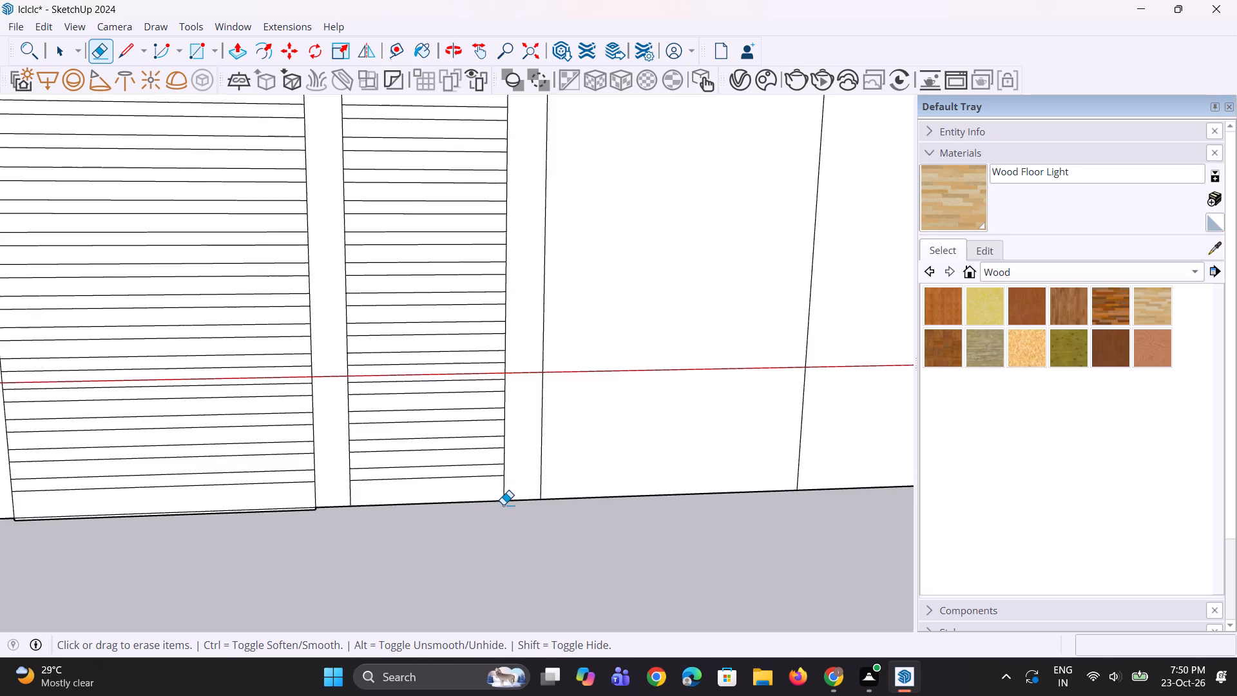
{"action": "scroll", "coordinate": [503, 505], "scroll_direction": "up", "scroll_amount": 5}
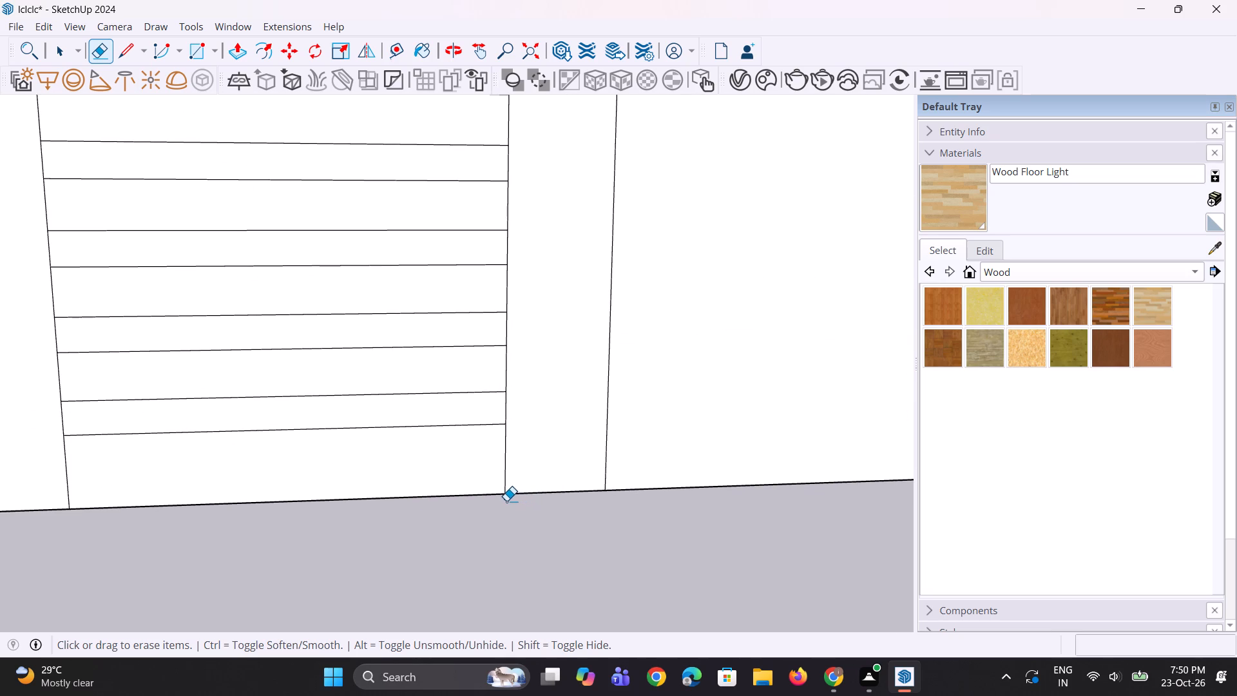
{"action": "left_click", "coordinate": [506, 501]}
{"action": "scroll", "coordinate": [538, 487], "scroll_direction": "down", "scroll_amount": 9}
Erase the slat edge and both side stubs projecting below the gate's base at the second wide strip.
{"action": "scroll", "coordinate": [129, 521], "scroll_direction": "up", "scroll_amount": 3}
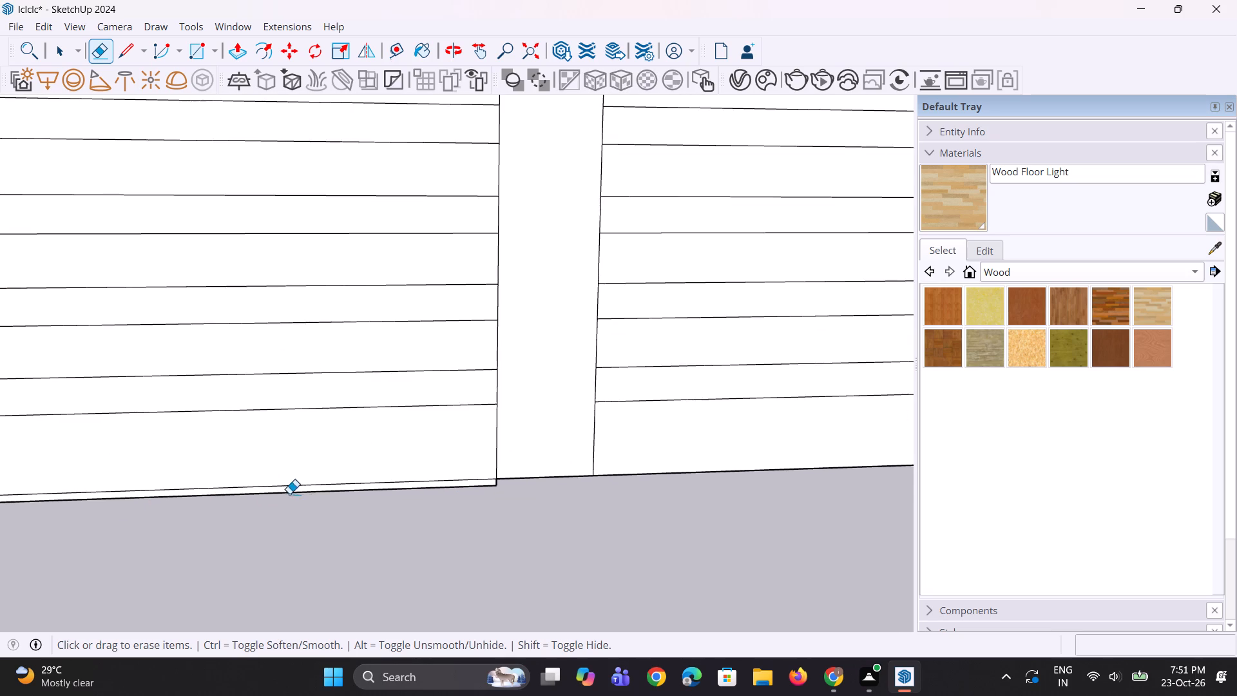
{"action": "scroll", "coordinate": [295, 494], "scroll_direction": "up", "scroll_amount": 2}
{"action": "left_click", "coordinate": [321, 490]}
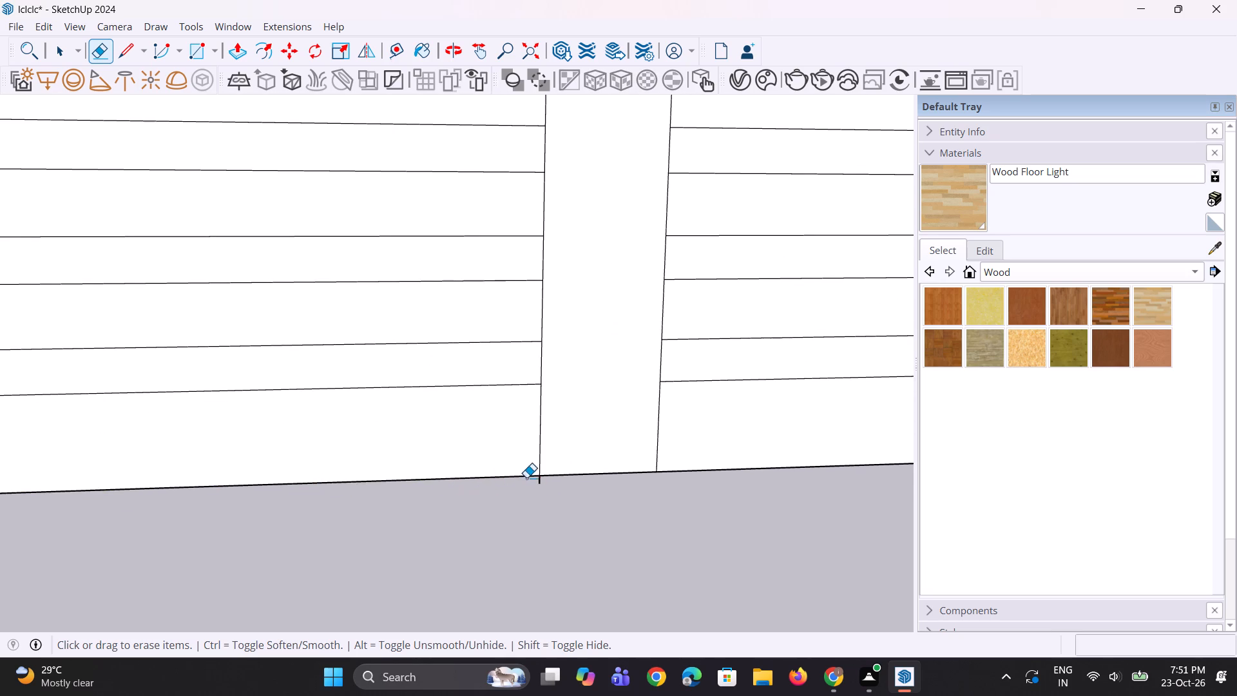
{"action": "left_click", "coordinate": [541, 483]}
{"action": "scroll", "coordinate": [541, 483], "scroll_direction": "down", "scroll_amount": 5}
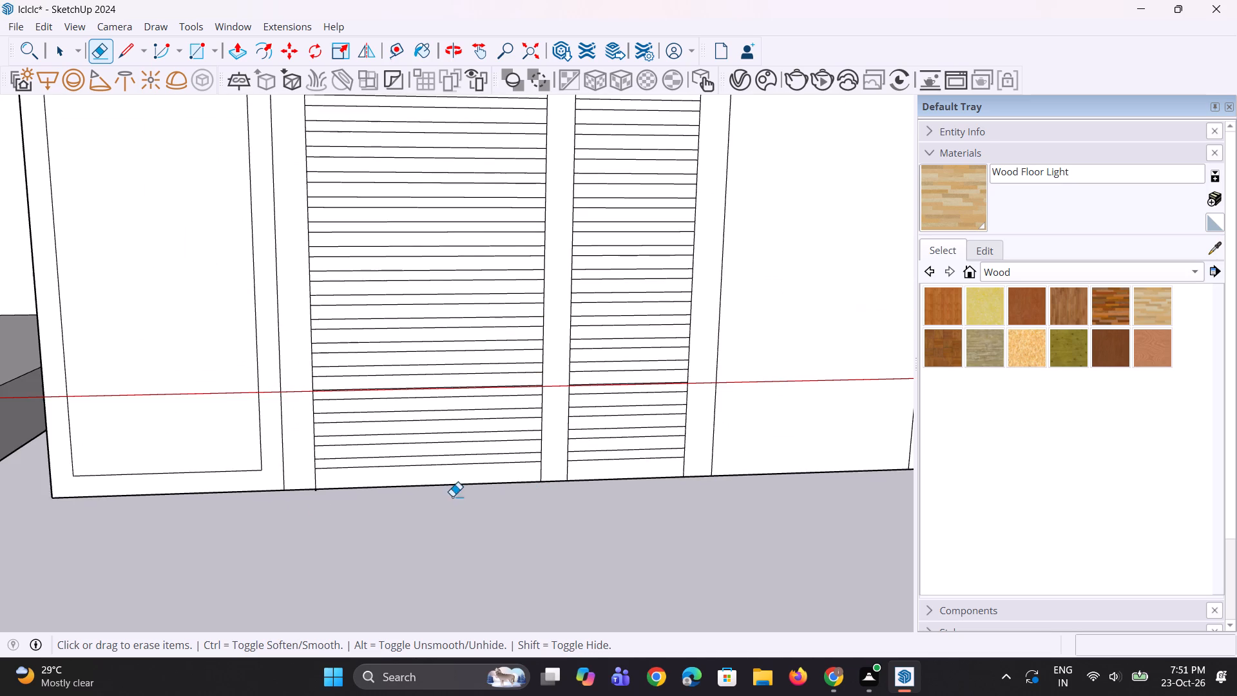
{"action": "scroll", "coordinate": [298, 499], "scroll_direction": "up", "scroll_amount": 13}
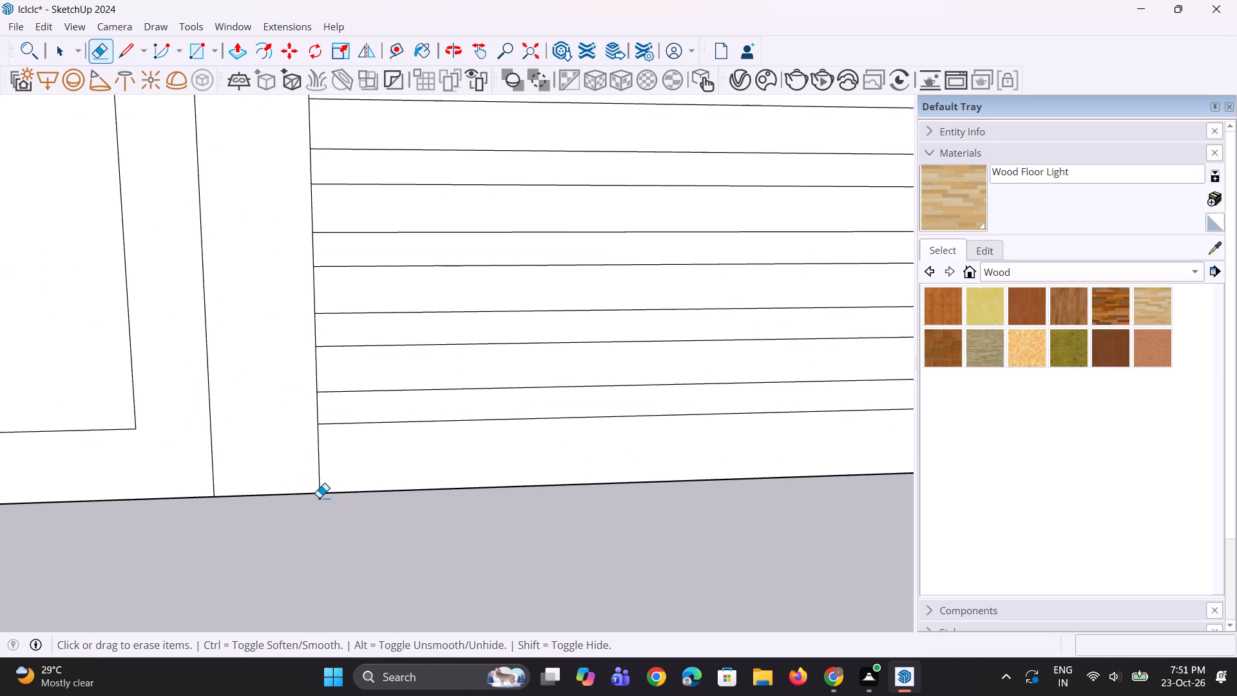
{"action": "scroll", "coordinate": [319, 498], "scroll_direction": "up", "scroll_amount": 1}
{"action": "left_click", "coordinate": [320, 498]}
{"action": "scroll", "coordinate": [285, 510], "scroll_direction": "down", "scroll_amount": 11}
{"action": "middle_click_drag", "start_coordinate": [341, 534], "coordinate": [305, 528]}
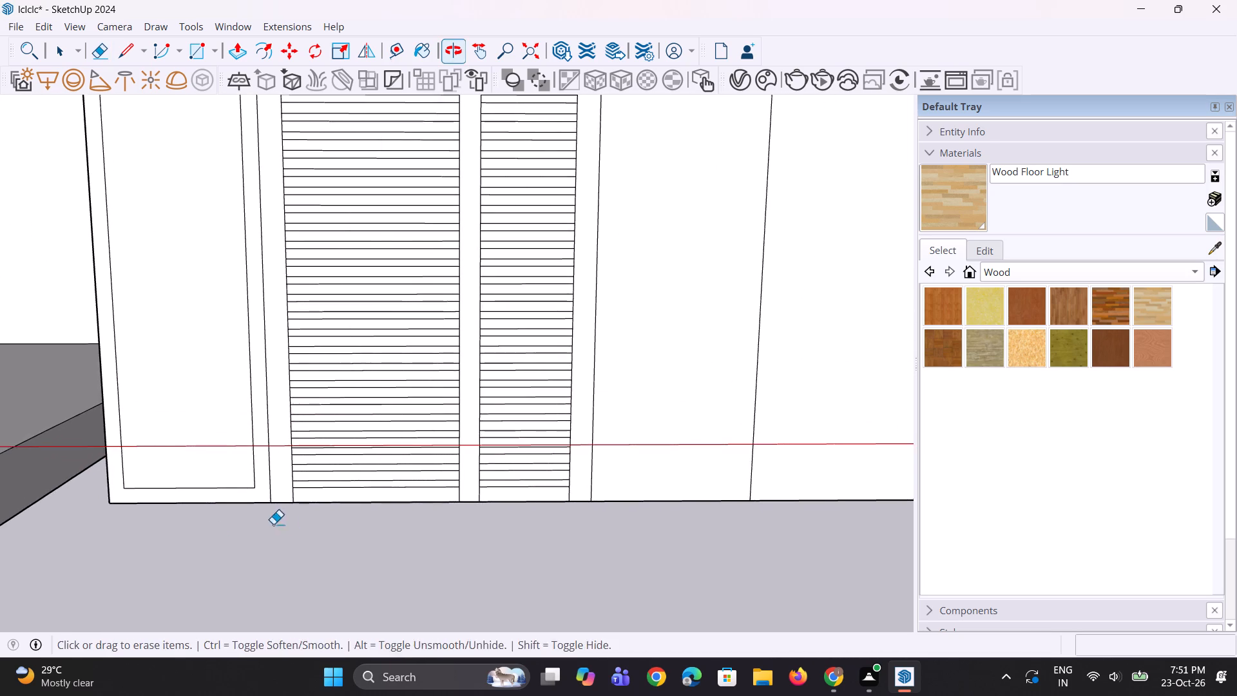
{"action": "key", "text": "space"}
{"action": "scroll", "coordinate": [254, 521], "scroll_direction": "down", "scroll_amount": 8}
{"action": "key", "text": "space"}
{"action": "middle_click_drag", "start_coordinate": [289, 523], "coordinate": [215, 501]}
{"action": "scroll", "coordinate": [332, 289], "scroll_direction": "up", "scroll_amount": 2}
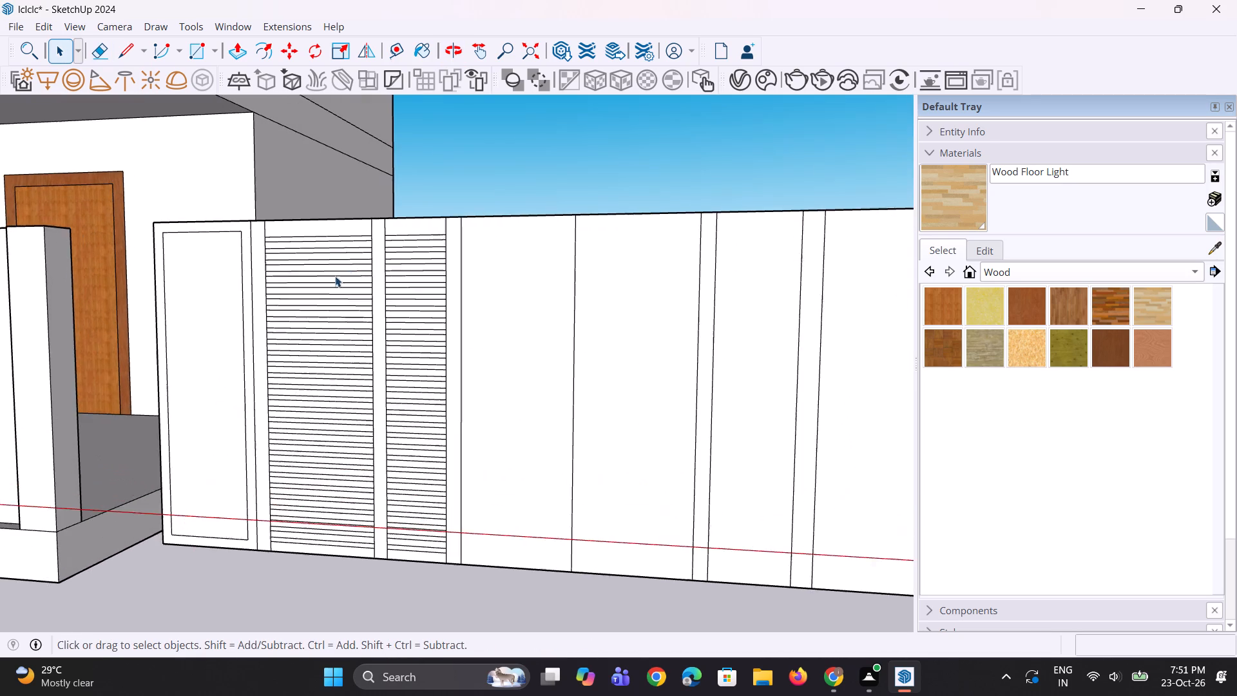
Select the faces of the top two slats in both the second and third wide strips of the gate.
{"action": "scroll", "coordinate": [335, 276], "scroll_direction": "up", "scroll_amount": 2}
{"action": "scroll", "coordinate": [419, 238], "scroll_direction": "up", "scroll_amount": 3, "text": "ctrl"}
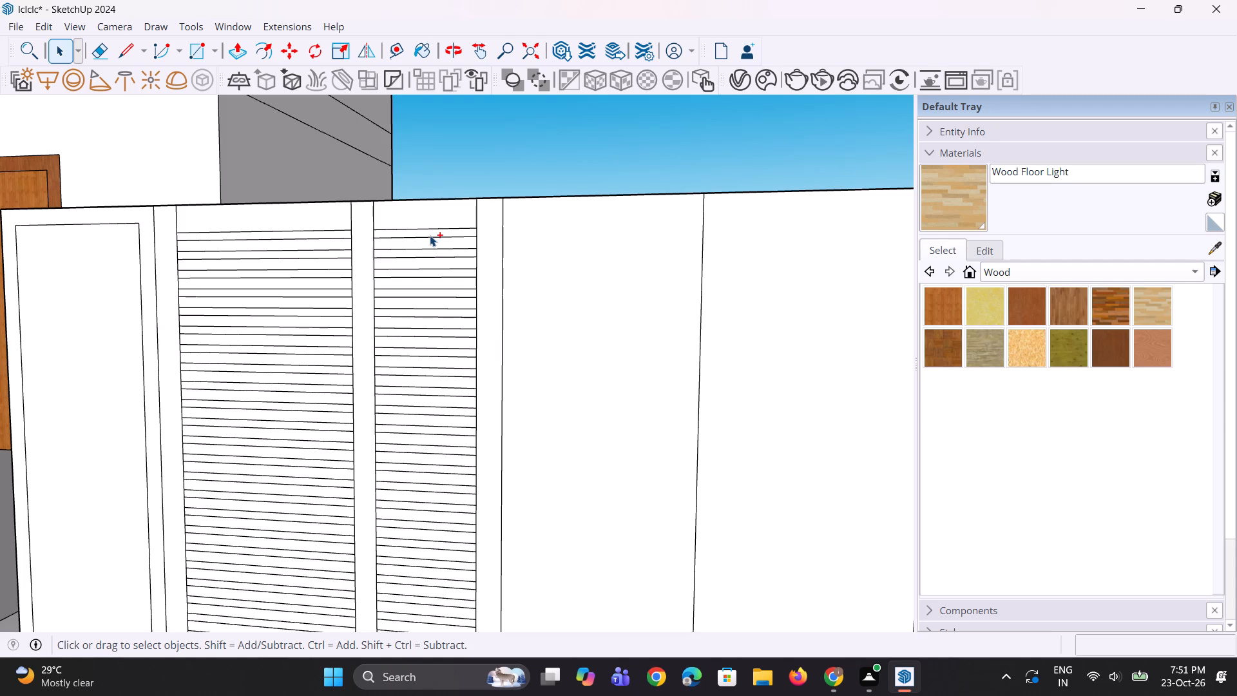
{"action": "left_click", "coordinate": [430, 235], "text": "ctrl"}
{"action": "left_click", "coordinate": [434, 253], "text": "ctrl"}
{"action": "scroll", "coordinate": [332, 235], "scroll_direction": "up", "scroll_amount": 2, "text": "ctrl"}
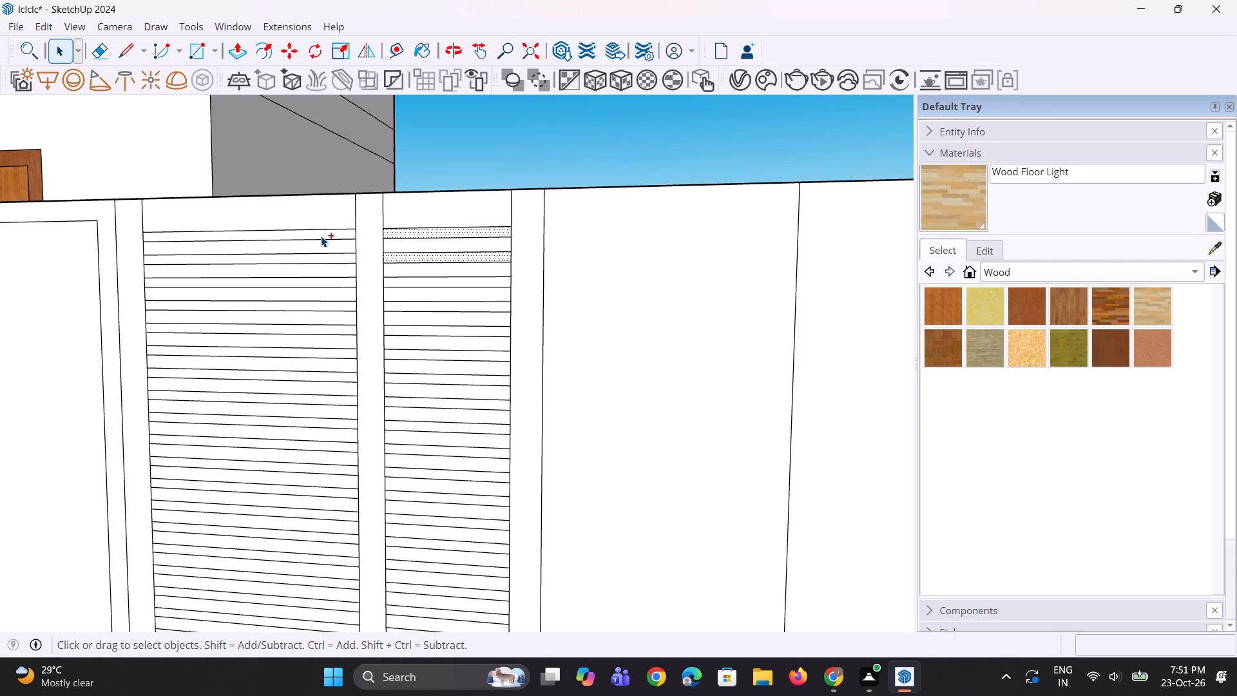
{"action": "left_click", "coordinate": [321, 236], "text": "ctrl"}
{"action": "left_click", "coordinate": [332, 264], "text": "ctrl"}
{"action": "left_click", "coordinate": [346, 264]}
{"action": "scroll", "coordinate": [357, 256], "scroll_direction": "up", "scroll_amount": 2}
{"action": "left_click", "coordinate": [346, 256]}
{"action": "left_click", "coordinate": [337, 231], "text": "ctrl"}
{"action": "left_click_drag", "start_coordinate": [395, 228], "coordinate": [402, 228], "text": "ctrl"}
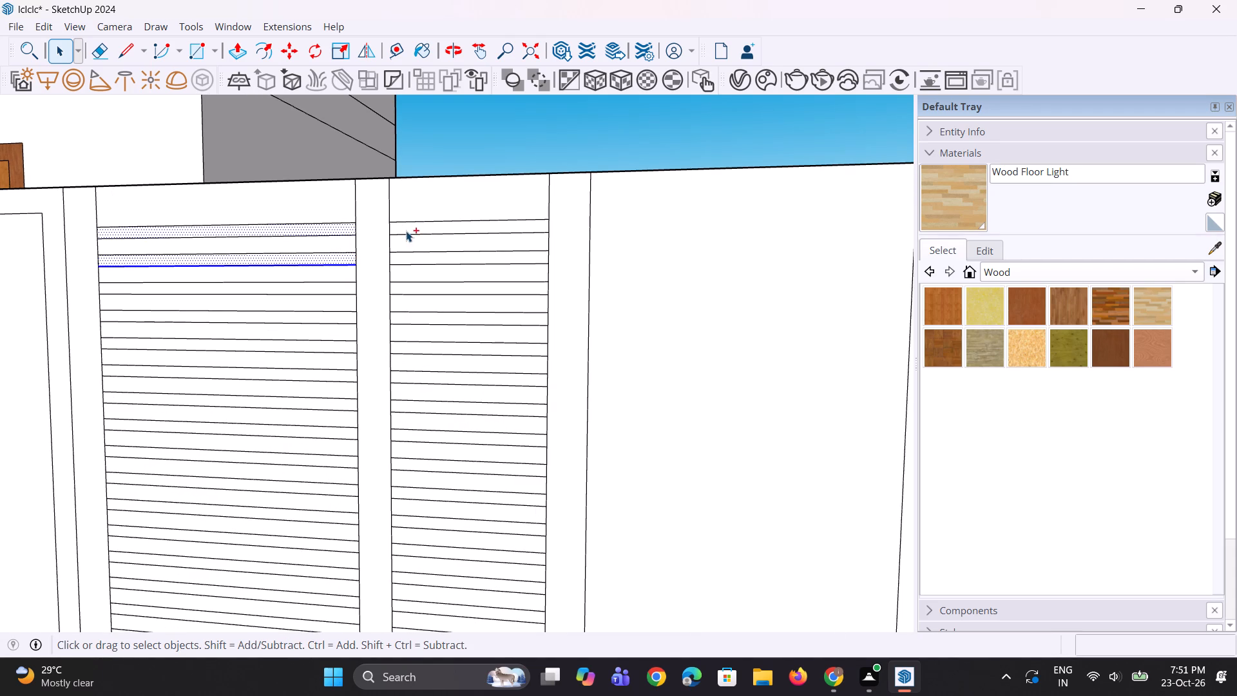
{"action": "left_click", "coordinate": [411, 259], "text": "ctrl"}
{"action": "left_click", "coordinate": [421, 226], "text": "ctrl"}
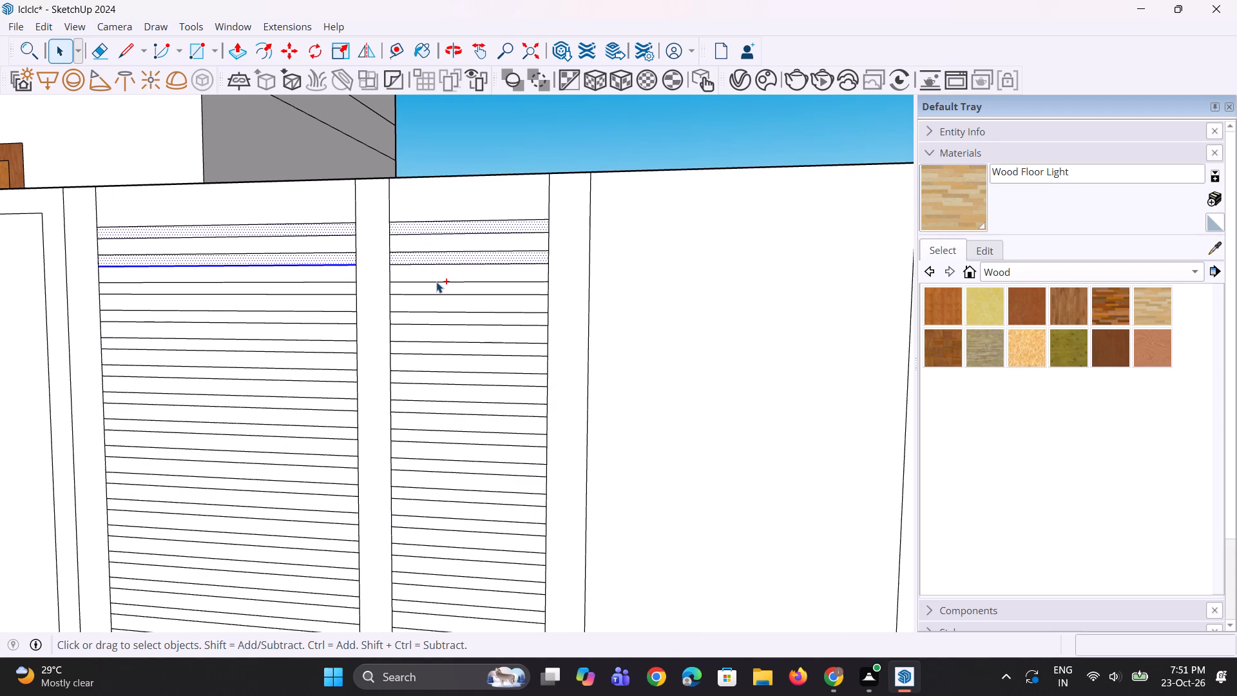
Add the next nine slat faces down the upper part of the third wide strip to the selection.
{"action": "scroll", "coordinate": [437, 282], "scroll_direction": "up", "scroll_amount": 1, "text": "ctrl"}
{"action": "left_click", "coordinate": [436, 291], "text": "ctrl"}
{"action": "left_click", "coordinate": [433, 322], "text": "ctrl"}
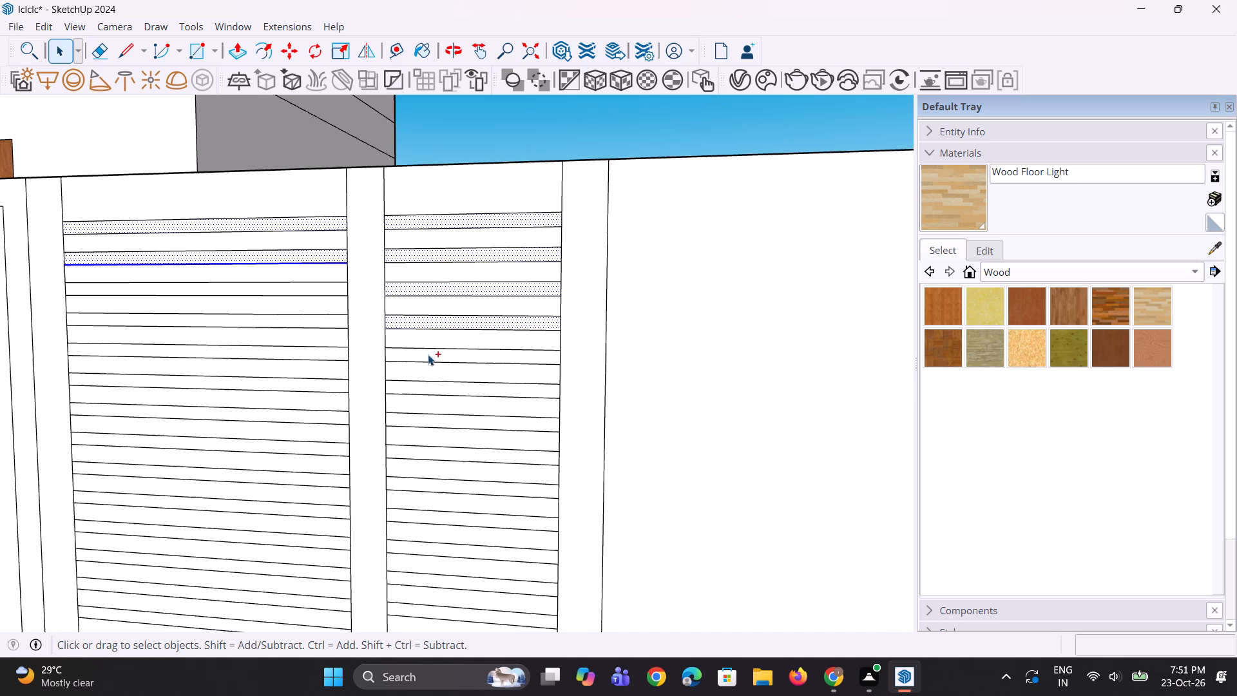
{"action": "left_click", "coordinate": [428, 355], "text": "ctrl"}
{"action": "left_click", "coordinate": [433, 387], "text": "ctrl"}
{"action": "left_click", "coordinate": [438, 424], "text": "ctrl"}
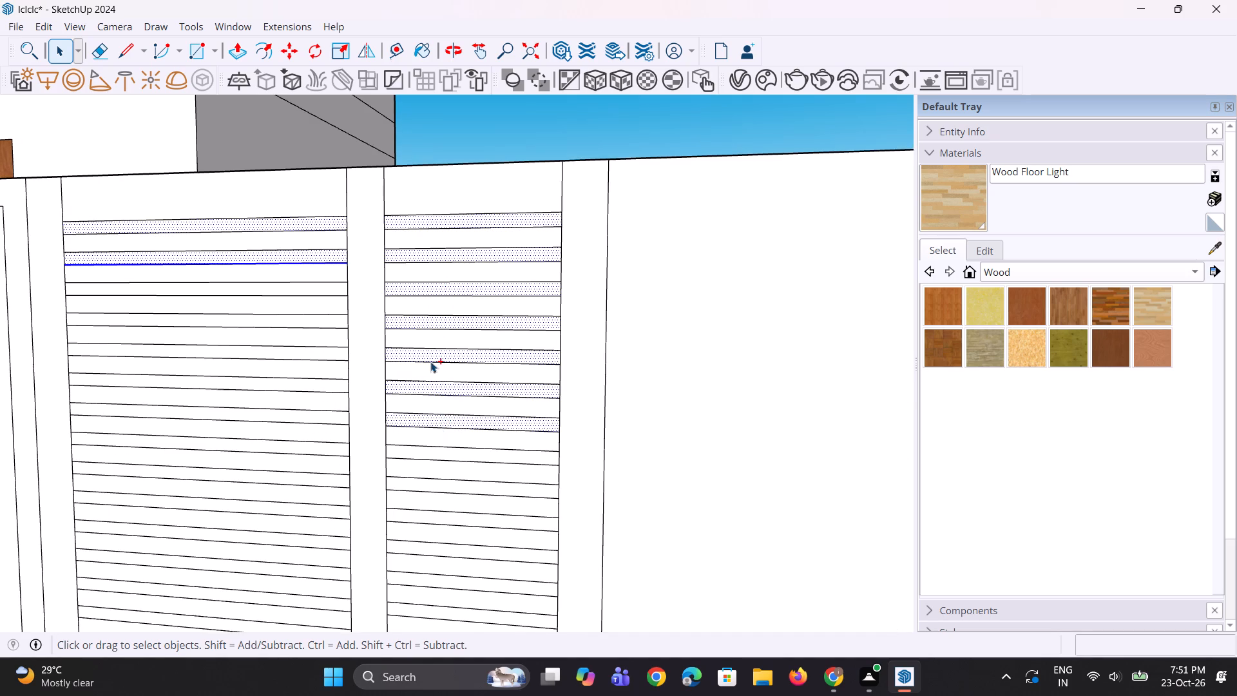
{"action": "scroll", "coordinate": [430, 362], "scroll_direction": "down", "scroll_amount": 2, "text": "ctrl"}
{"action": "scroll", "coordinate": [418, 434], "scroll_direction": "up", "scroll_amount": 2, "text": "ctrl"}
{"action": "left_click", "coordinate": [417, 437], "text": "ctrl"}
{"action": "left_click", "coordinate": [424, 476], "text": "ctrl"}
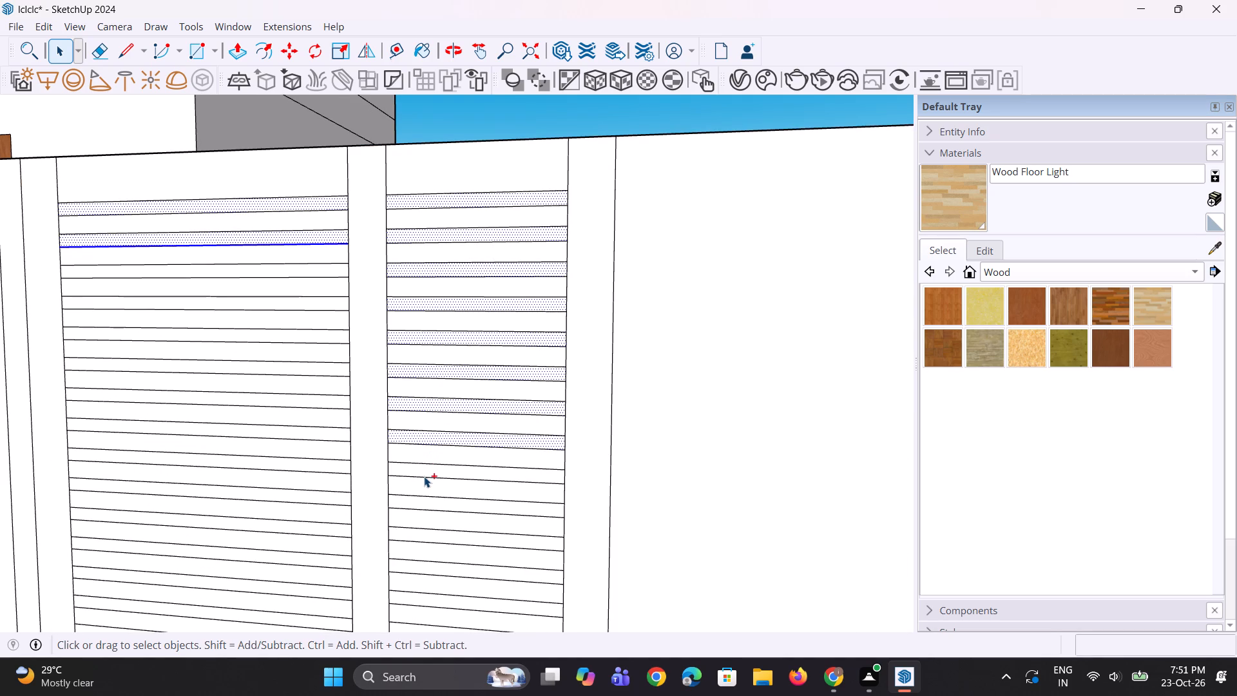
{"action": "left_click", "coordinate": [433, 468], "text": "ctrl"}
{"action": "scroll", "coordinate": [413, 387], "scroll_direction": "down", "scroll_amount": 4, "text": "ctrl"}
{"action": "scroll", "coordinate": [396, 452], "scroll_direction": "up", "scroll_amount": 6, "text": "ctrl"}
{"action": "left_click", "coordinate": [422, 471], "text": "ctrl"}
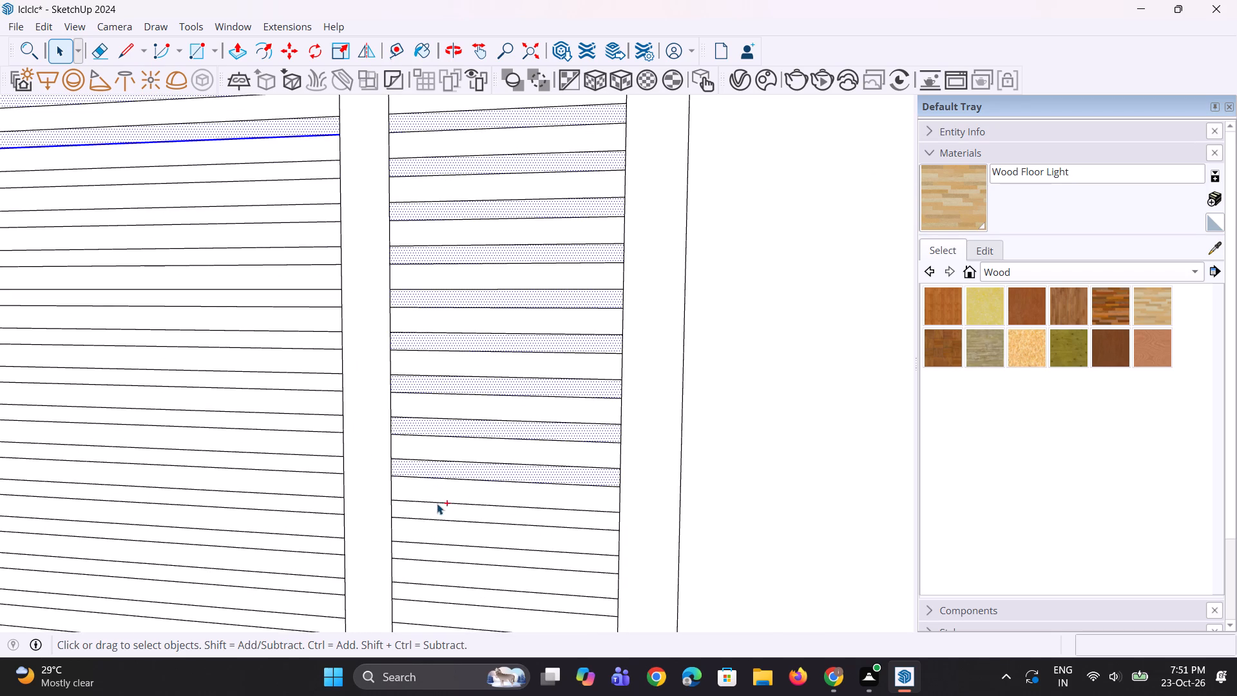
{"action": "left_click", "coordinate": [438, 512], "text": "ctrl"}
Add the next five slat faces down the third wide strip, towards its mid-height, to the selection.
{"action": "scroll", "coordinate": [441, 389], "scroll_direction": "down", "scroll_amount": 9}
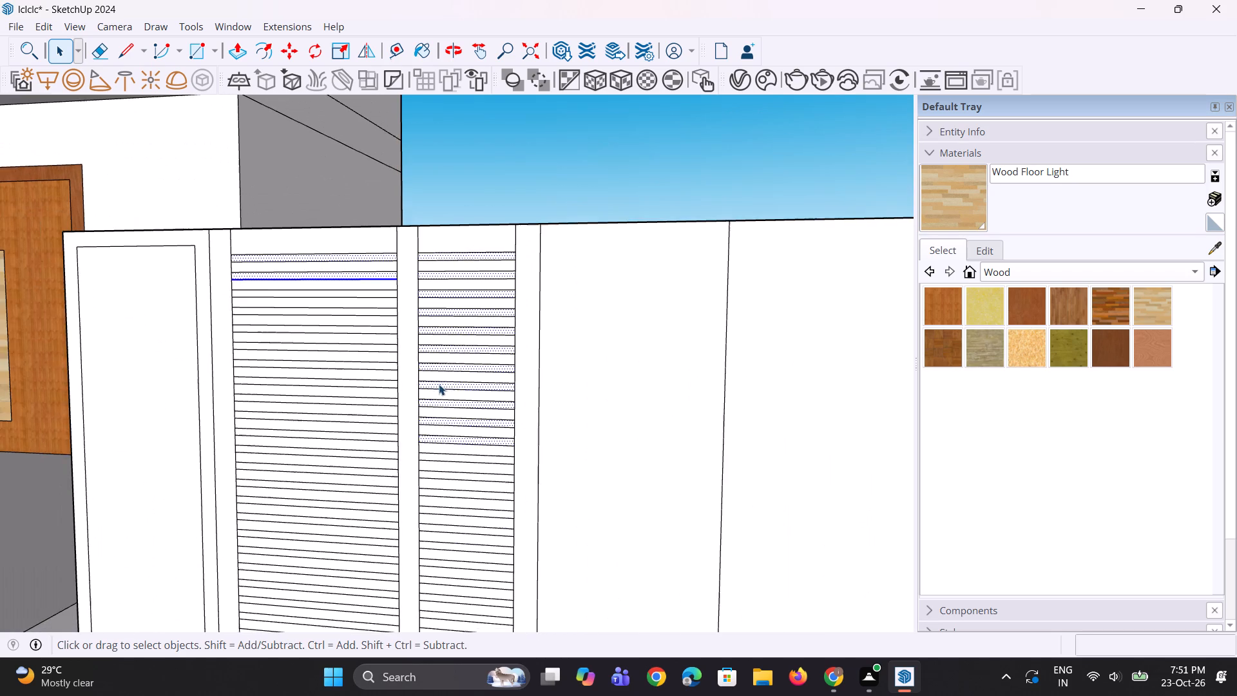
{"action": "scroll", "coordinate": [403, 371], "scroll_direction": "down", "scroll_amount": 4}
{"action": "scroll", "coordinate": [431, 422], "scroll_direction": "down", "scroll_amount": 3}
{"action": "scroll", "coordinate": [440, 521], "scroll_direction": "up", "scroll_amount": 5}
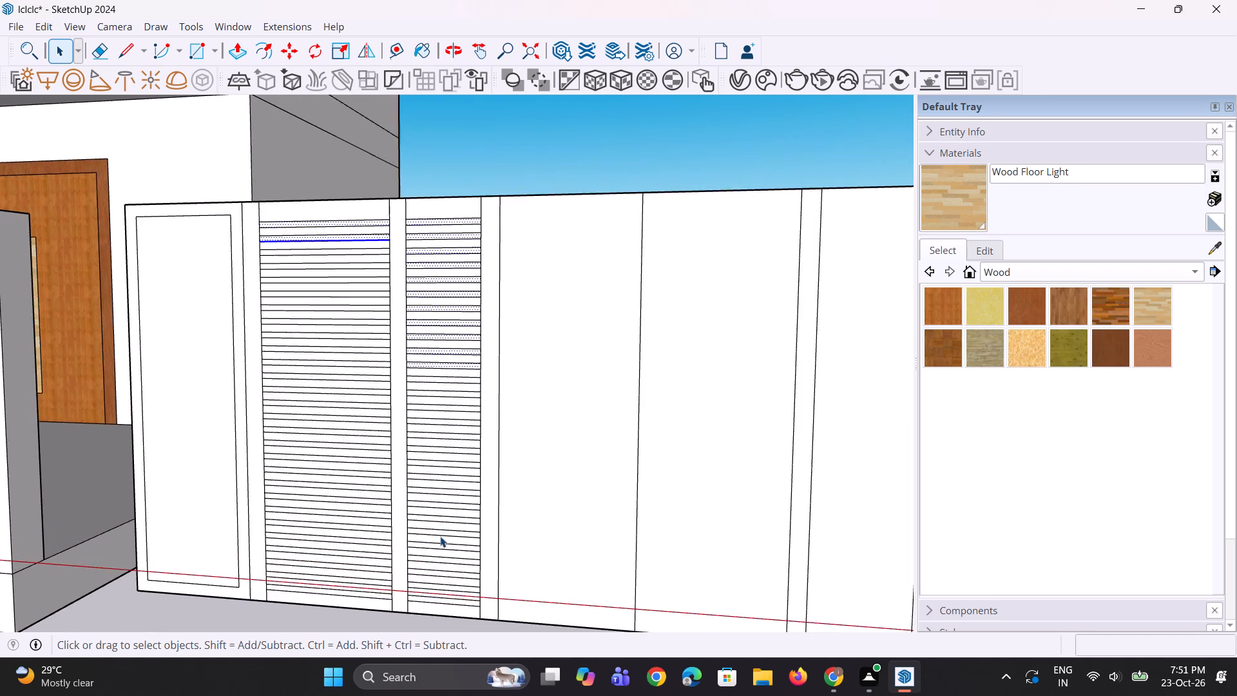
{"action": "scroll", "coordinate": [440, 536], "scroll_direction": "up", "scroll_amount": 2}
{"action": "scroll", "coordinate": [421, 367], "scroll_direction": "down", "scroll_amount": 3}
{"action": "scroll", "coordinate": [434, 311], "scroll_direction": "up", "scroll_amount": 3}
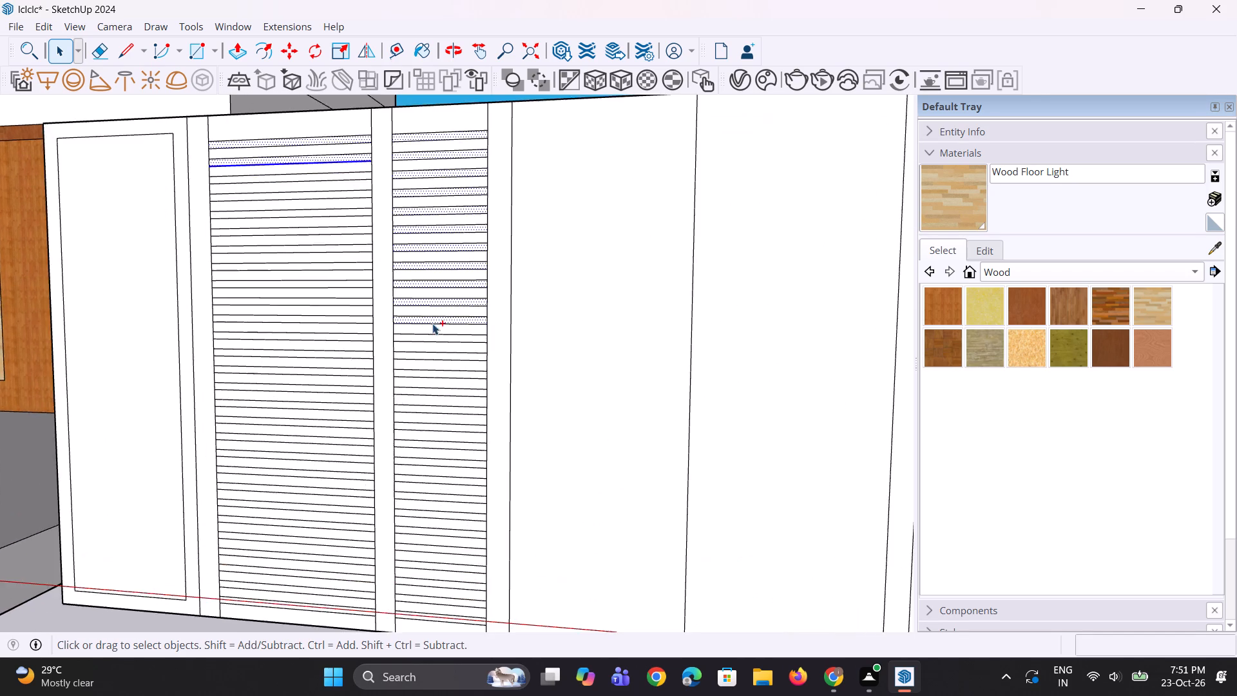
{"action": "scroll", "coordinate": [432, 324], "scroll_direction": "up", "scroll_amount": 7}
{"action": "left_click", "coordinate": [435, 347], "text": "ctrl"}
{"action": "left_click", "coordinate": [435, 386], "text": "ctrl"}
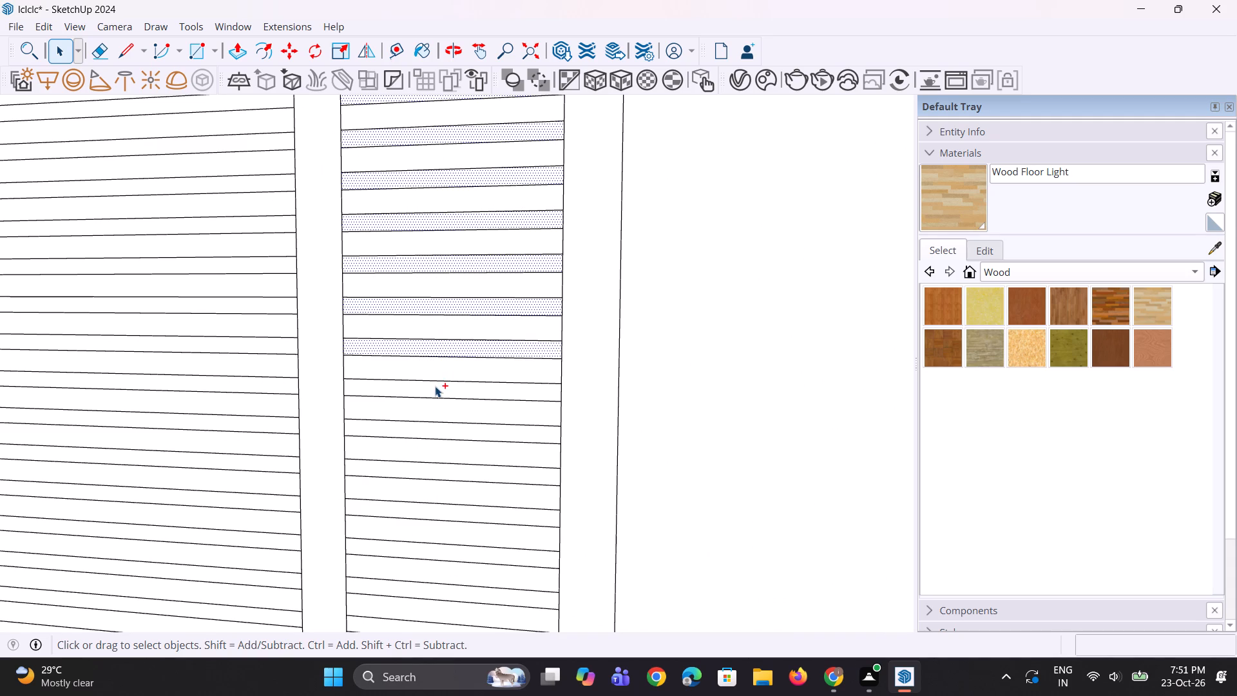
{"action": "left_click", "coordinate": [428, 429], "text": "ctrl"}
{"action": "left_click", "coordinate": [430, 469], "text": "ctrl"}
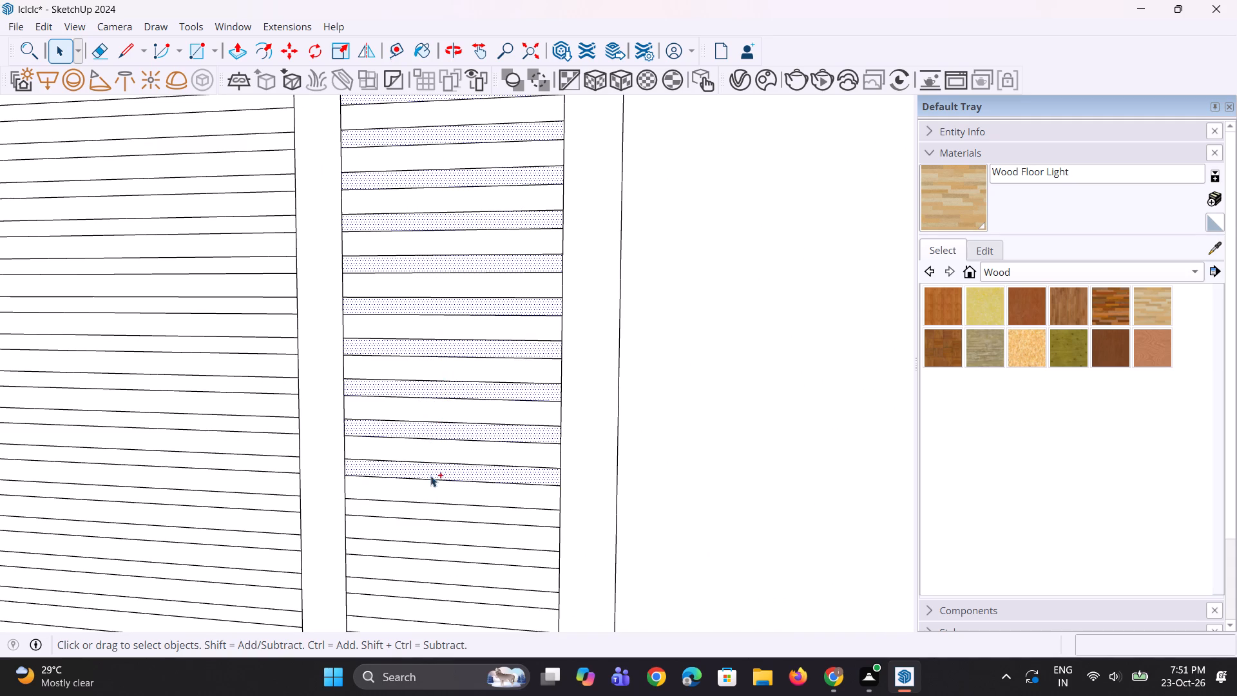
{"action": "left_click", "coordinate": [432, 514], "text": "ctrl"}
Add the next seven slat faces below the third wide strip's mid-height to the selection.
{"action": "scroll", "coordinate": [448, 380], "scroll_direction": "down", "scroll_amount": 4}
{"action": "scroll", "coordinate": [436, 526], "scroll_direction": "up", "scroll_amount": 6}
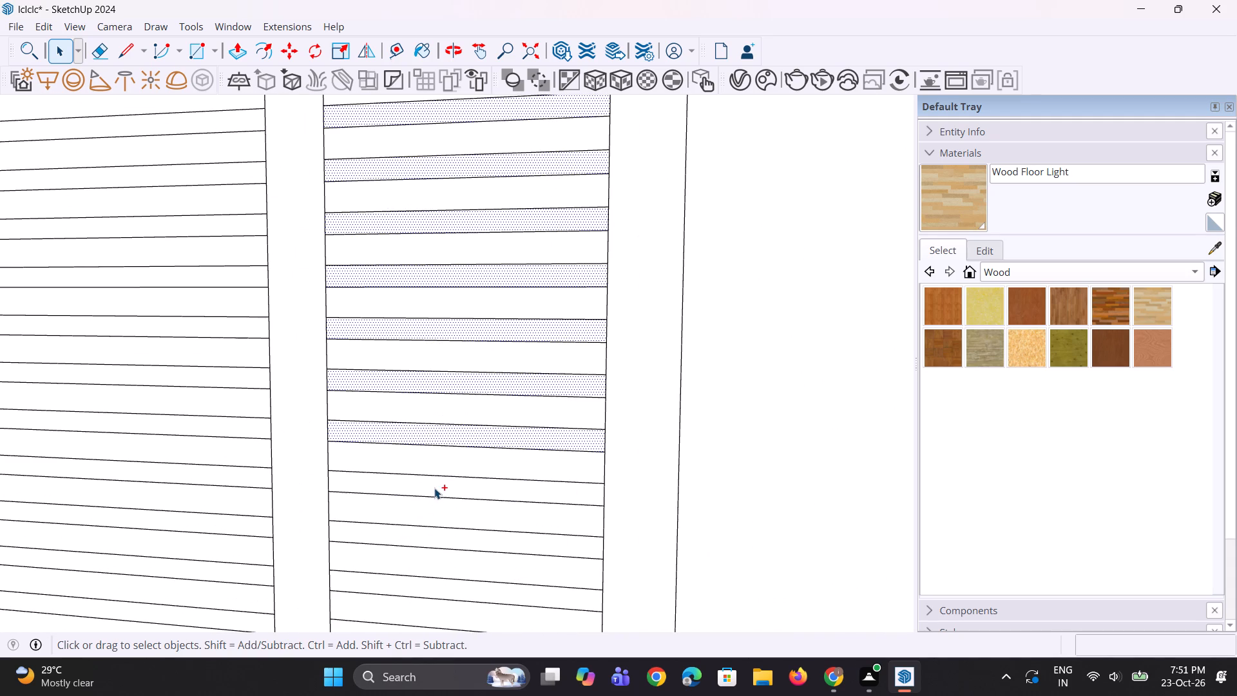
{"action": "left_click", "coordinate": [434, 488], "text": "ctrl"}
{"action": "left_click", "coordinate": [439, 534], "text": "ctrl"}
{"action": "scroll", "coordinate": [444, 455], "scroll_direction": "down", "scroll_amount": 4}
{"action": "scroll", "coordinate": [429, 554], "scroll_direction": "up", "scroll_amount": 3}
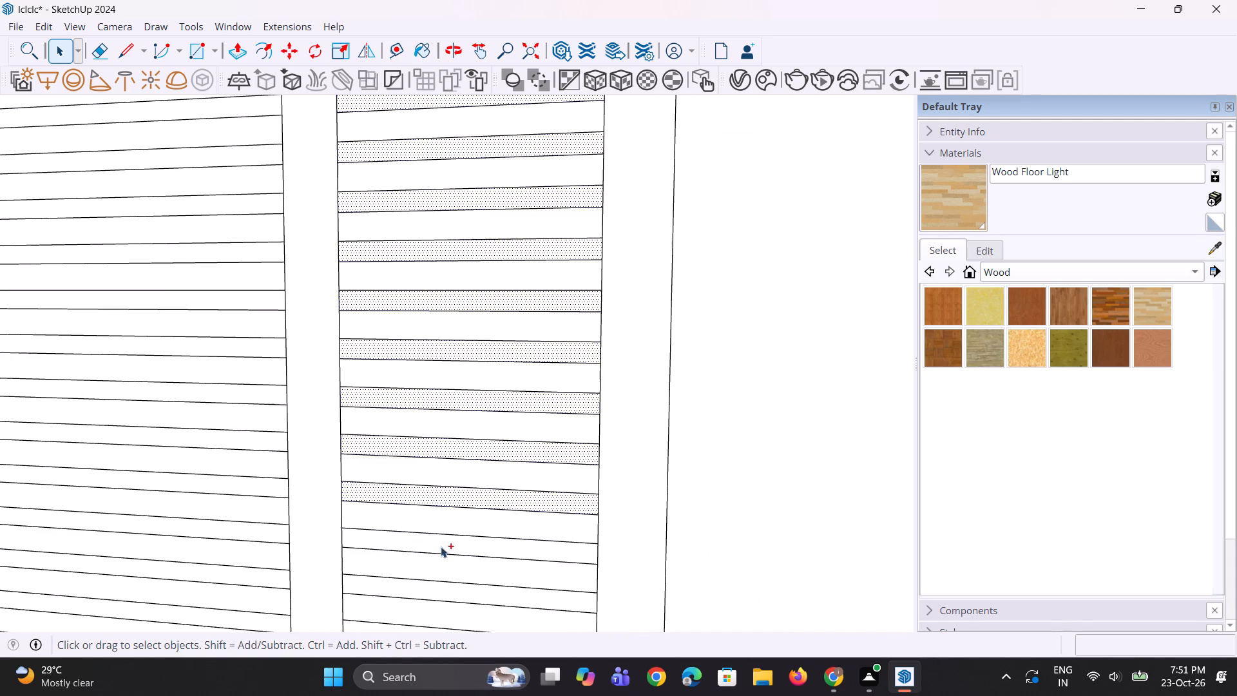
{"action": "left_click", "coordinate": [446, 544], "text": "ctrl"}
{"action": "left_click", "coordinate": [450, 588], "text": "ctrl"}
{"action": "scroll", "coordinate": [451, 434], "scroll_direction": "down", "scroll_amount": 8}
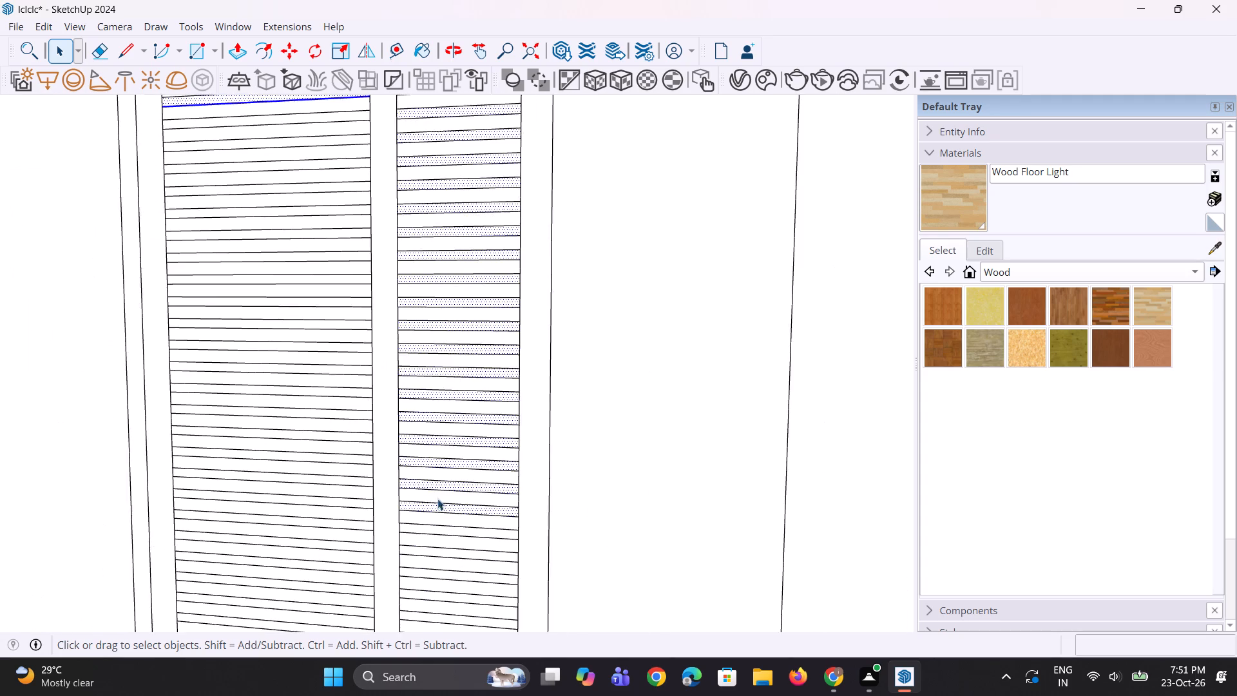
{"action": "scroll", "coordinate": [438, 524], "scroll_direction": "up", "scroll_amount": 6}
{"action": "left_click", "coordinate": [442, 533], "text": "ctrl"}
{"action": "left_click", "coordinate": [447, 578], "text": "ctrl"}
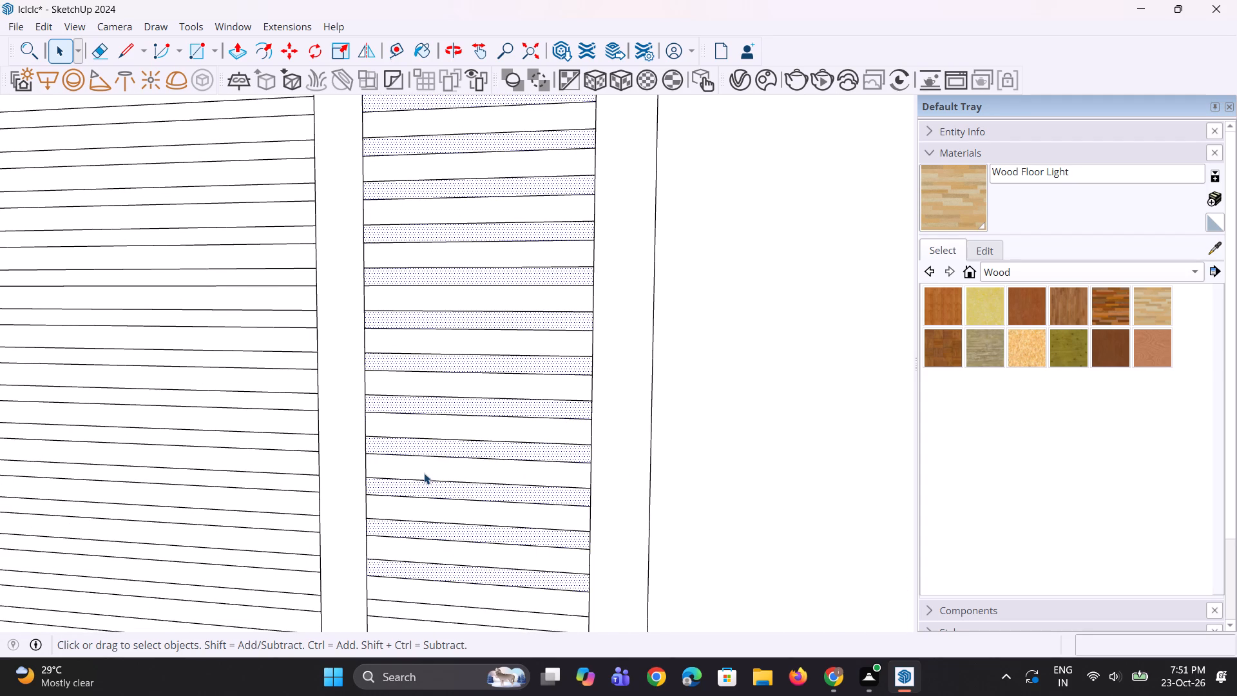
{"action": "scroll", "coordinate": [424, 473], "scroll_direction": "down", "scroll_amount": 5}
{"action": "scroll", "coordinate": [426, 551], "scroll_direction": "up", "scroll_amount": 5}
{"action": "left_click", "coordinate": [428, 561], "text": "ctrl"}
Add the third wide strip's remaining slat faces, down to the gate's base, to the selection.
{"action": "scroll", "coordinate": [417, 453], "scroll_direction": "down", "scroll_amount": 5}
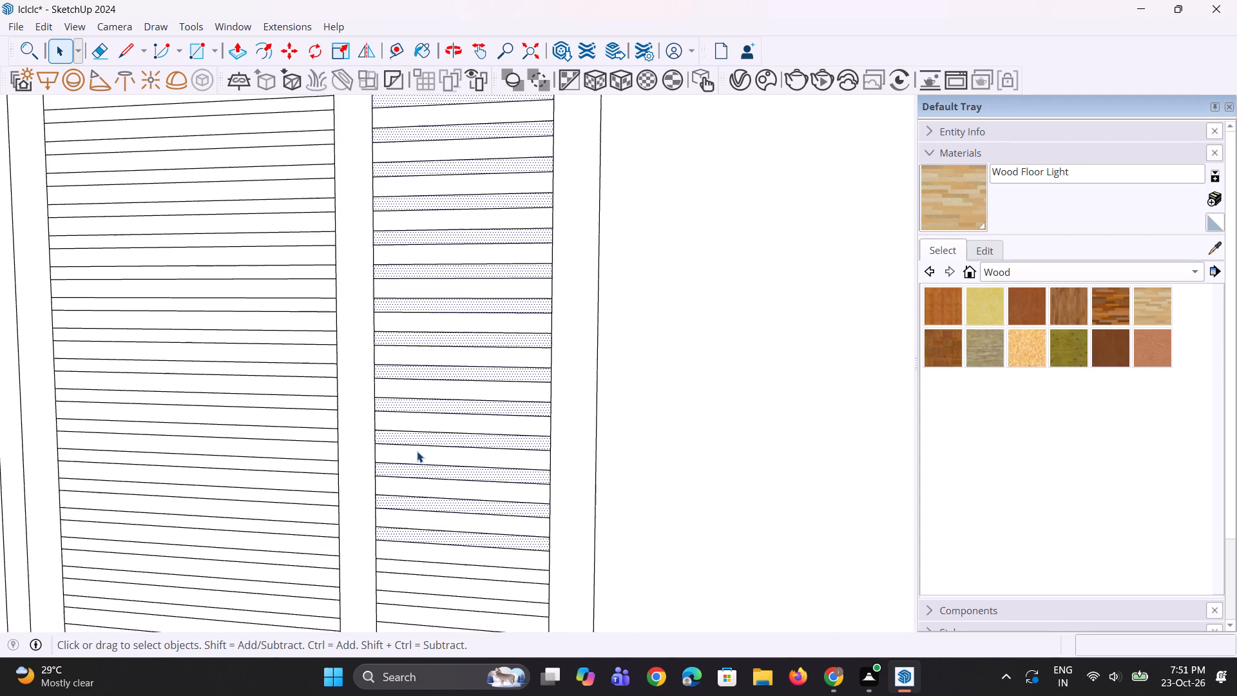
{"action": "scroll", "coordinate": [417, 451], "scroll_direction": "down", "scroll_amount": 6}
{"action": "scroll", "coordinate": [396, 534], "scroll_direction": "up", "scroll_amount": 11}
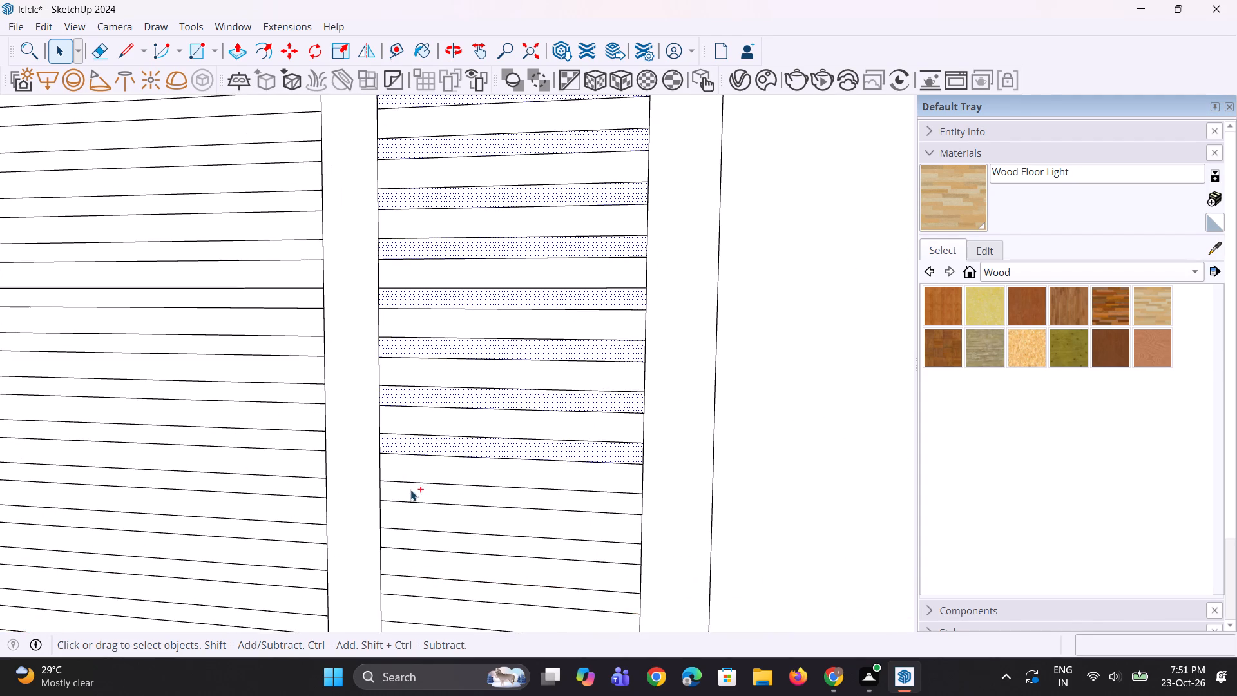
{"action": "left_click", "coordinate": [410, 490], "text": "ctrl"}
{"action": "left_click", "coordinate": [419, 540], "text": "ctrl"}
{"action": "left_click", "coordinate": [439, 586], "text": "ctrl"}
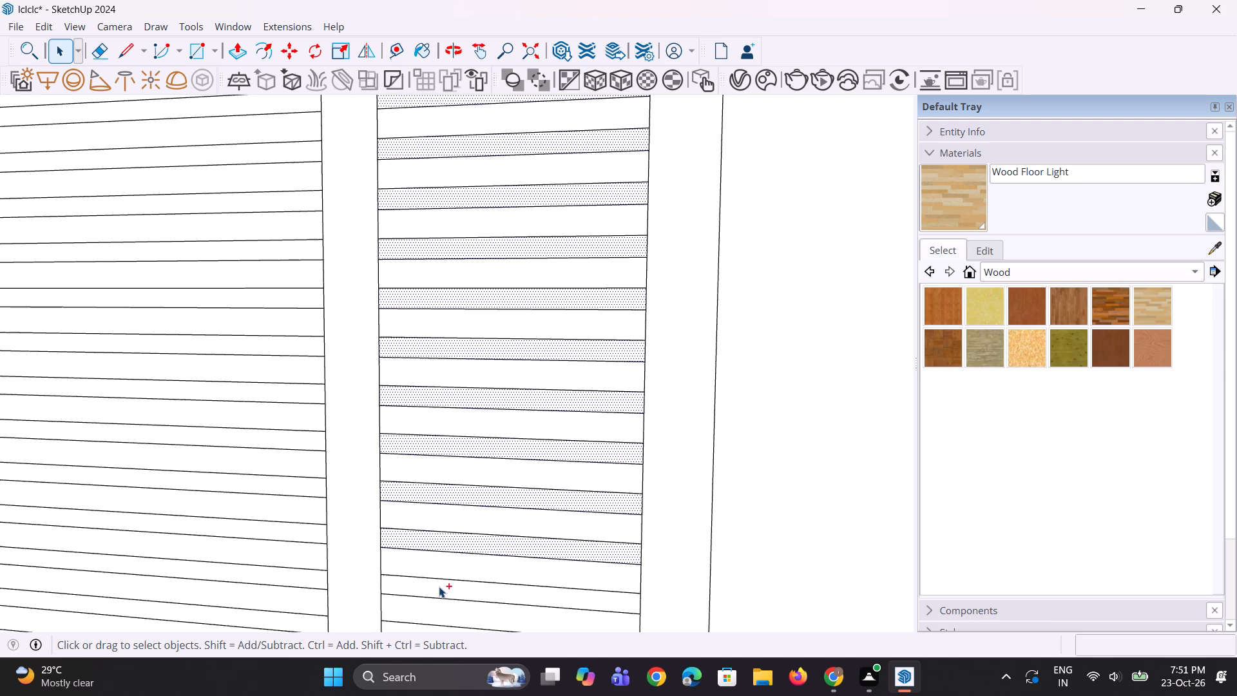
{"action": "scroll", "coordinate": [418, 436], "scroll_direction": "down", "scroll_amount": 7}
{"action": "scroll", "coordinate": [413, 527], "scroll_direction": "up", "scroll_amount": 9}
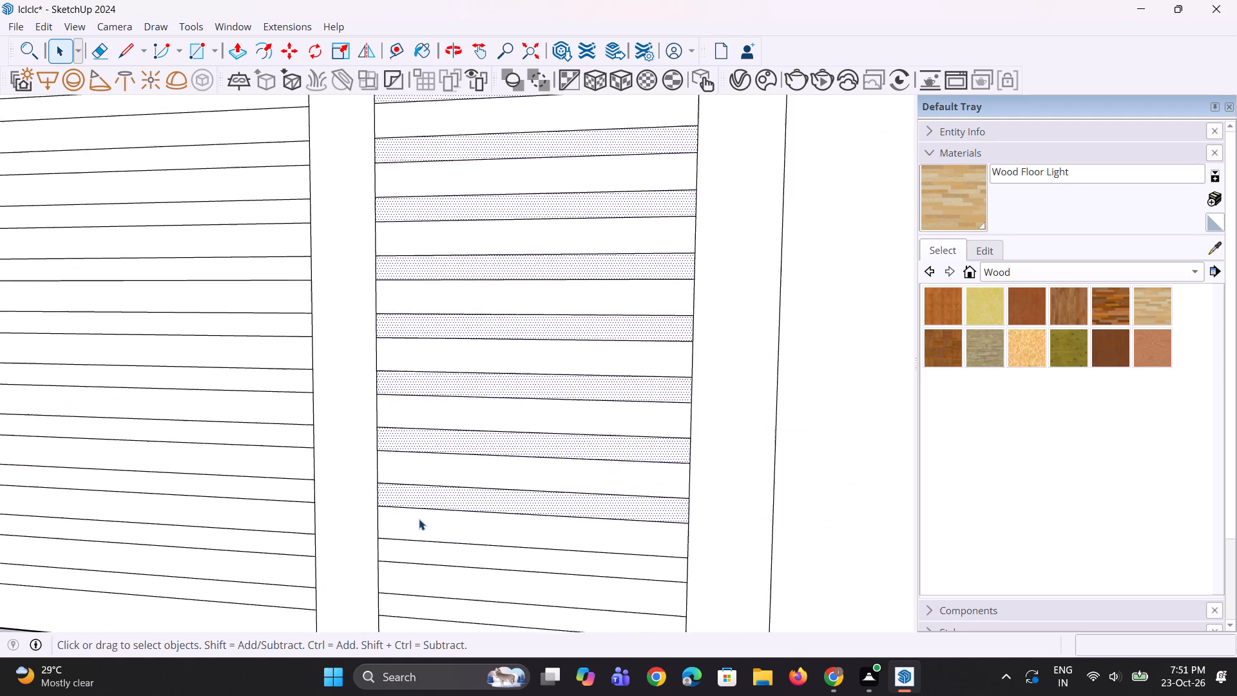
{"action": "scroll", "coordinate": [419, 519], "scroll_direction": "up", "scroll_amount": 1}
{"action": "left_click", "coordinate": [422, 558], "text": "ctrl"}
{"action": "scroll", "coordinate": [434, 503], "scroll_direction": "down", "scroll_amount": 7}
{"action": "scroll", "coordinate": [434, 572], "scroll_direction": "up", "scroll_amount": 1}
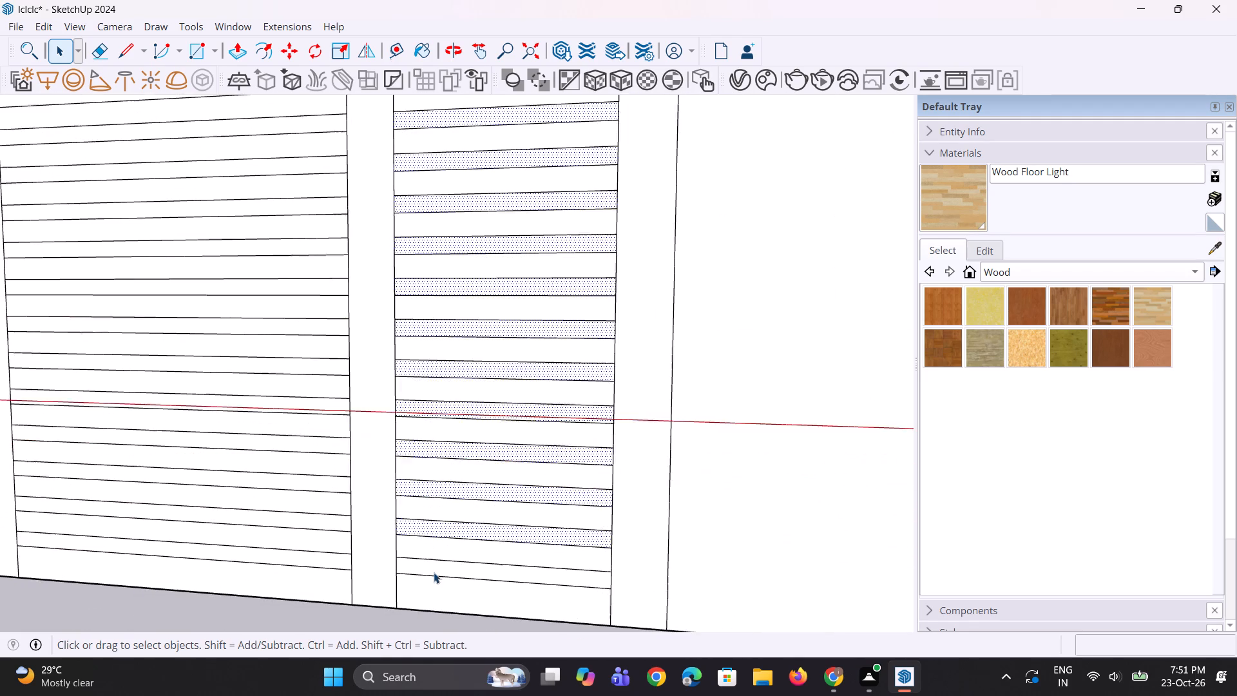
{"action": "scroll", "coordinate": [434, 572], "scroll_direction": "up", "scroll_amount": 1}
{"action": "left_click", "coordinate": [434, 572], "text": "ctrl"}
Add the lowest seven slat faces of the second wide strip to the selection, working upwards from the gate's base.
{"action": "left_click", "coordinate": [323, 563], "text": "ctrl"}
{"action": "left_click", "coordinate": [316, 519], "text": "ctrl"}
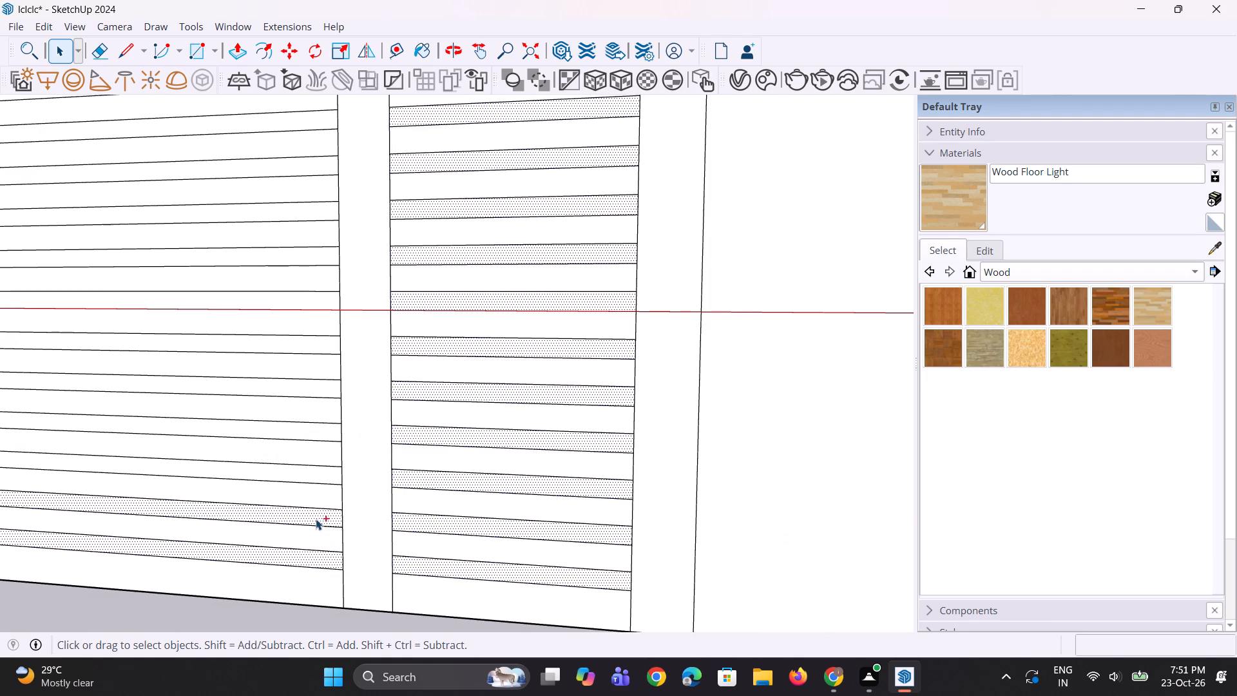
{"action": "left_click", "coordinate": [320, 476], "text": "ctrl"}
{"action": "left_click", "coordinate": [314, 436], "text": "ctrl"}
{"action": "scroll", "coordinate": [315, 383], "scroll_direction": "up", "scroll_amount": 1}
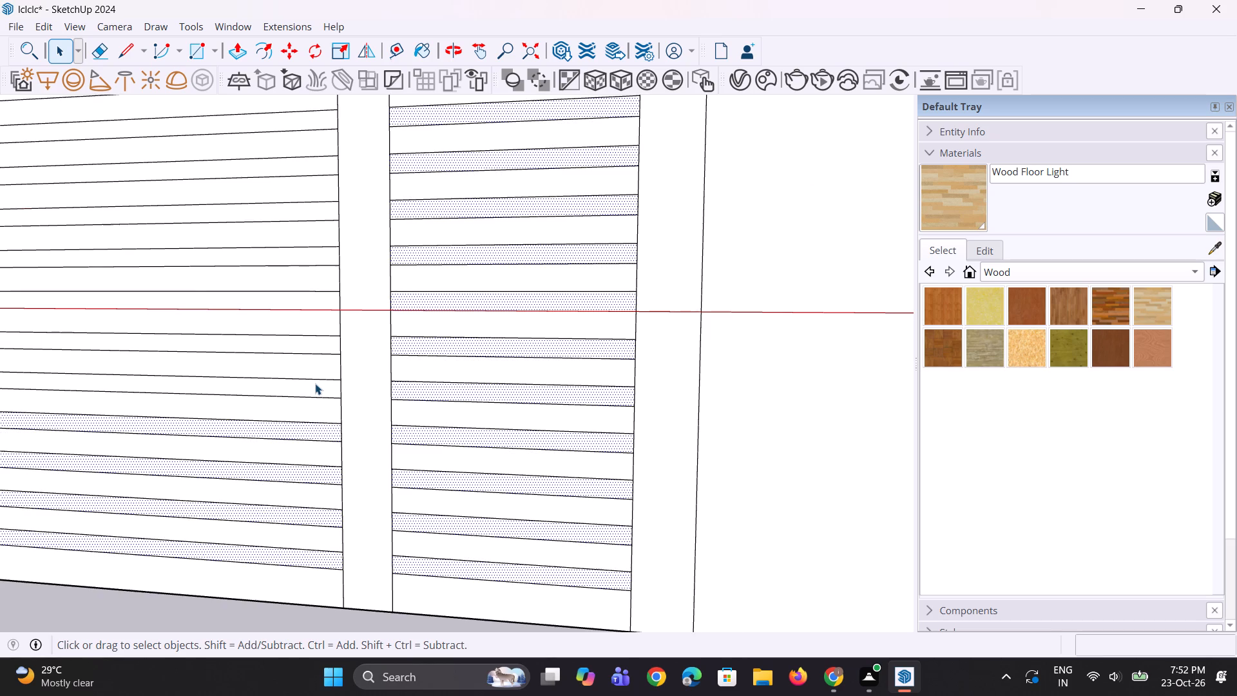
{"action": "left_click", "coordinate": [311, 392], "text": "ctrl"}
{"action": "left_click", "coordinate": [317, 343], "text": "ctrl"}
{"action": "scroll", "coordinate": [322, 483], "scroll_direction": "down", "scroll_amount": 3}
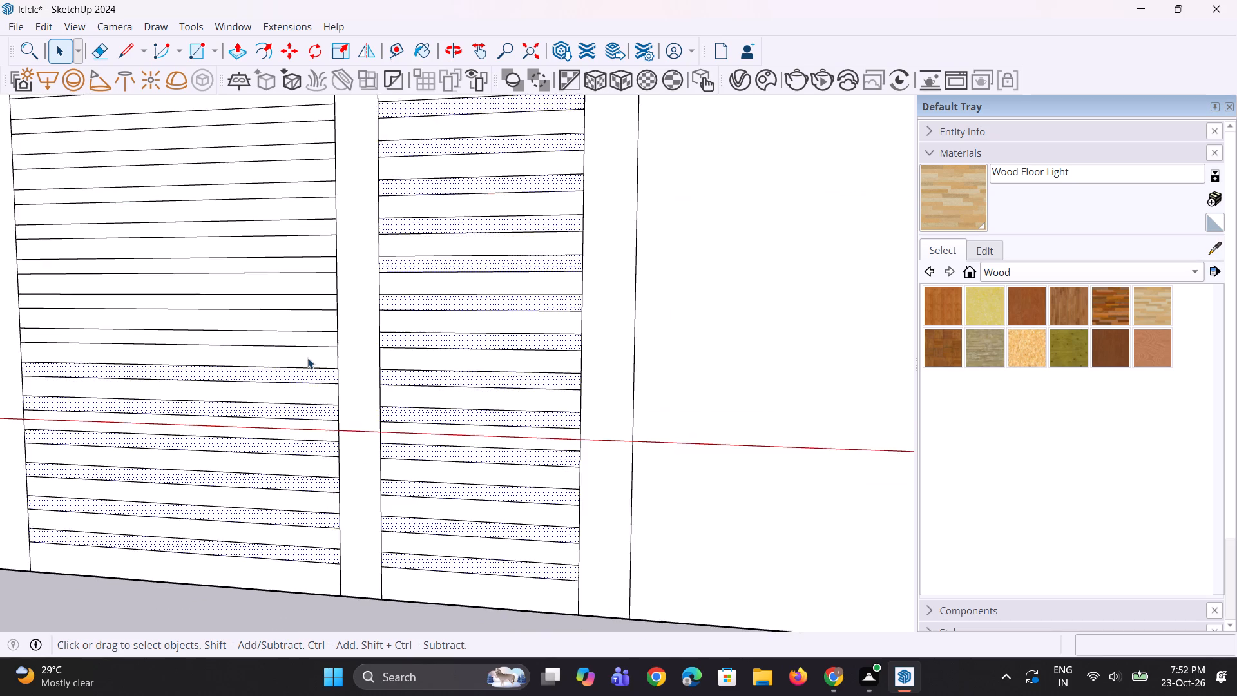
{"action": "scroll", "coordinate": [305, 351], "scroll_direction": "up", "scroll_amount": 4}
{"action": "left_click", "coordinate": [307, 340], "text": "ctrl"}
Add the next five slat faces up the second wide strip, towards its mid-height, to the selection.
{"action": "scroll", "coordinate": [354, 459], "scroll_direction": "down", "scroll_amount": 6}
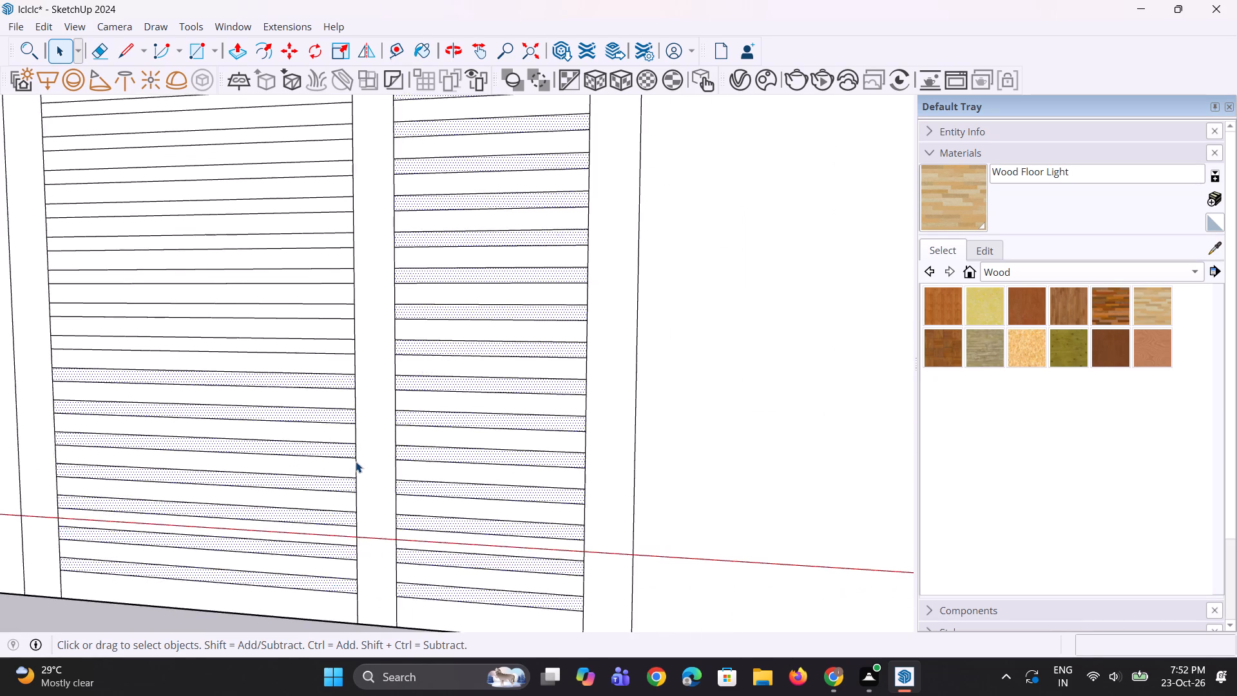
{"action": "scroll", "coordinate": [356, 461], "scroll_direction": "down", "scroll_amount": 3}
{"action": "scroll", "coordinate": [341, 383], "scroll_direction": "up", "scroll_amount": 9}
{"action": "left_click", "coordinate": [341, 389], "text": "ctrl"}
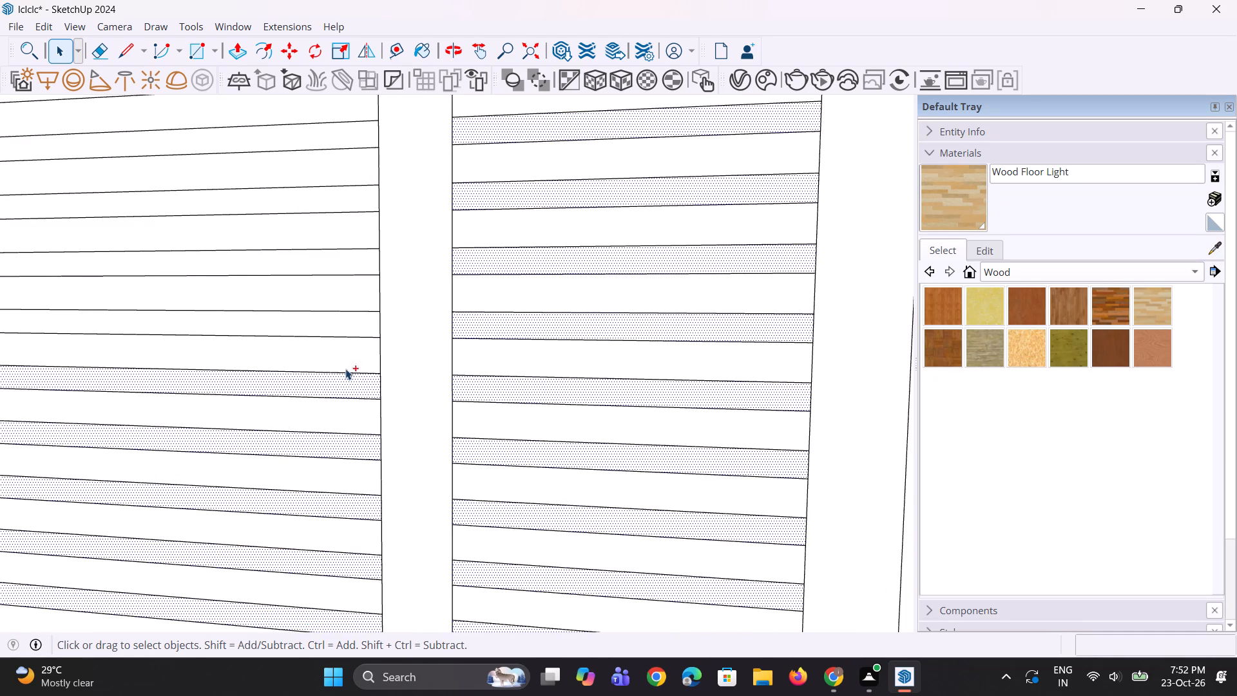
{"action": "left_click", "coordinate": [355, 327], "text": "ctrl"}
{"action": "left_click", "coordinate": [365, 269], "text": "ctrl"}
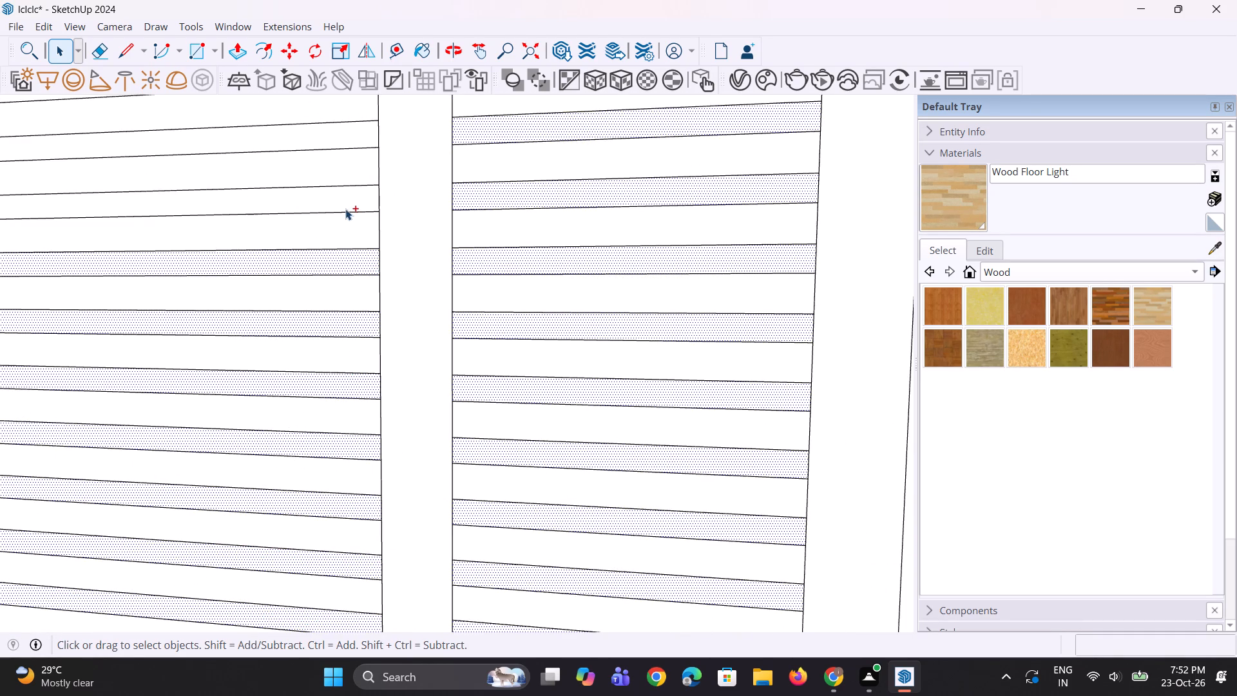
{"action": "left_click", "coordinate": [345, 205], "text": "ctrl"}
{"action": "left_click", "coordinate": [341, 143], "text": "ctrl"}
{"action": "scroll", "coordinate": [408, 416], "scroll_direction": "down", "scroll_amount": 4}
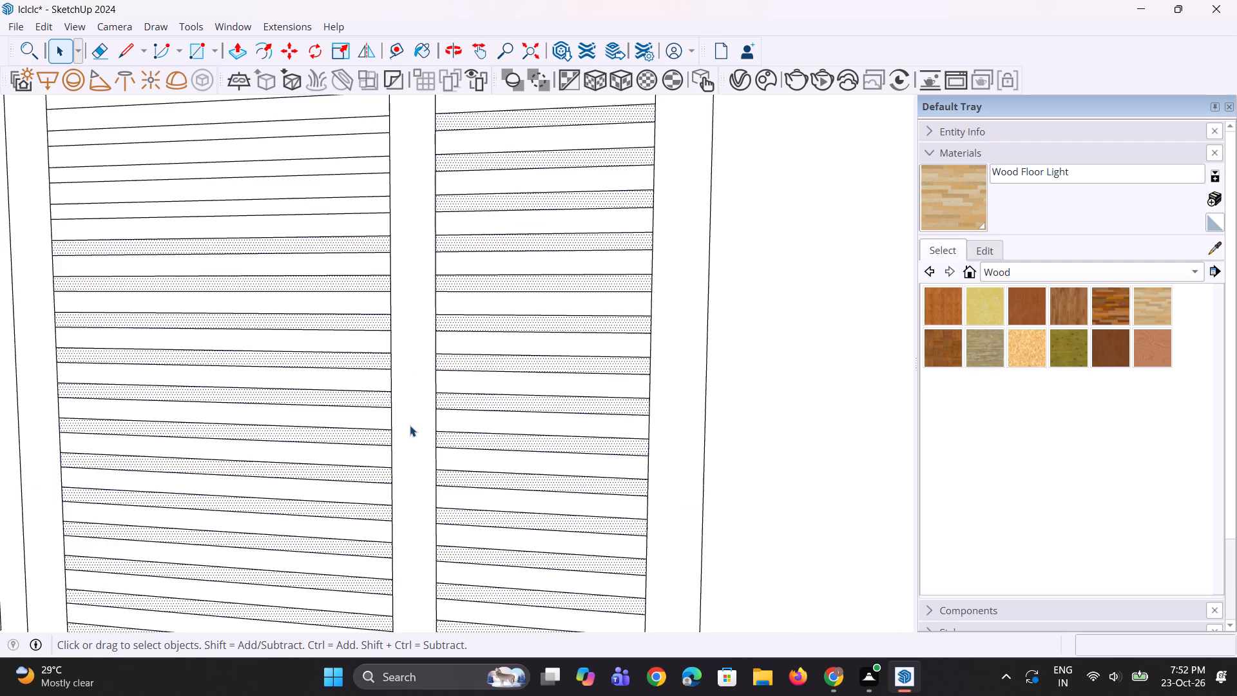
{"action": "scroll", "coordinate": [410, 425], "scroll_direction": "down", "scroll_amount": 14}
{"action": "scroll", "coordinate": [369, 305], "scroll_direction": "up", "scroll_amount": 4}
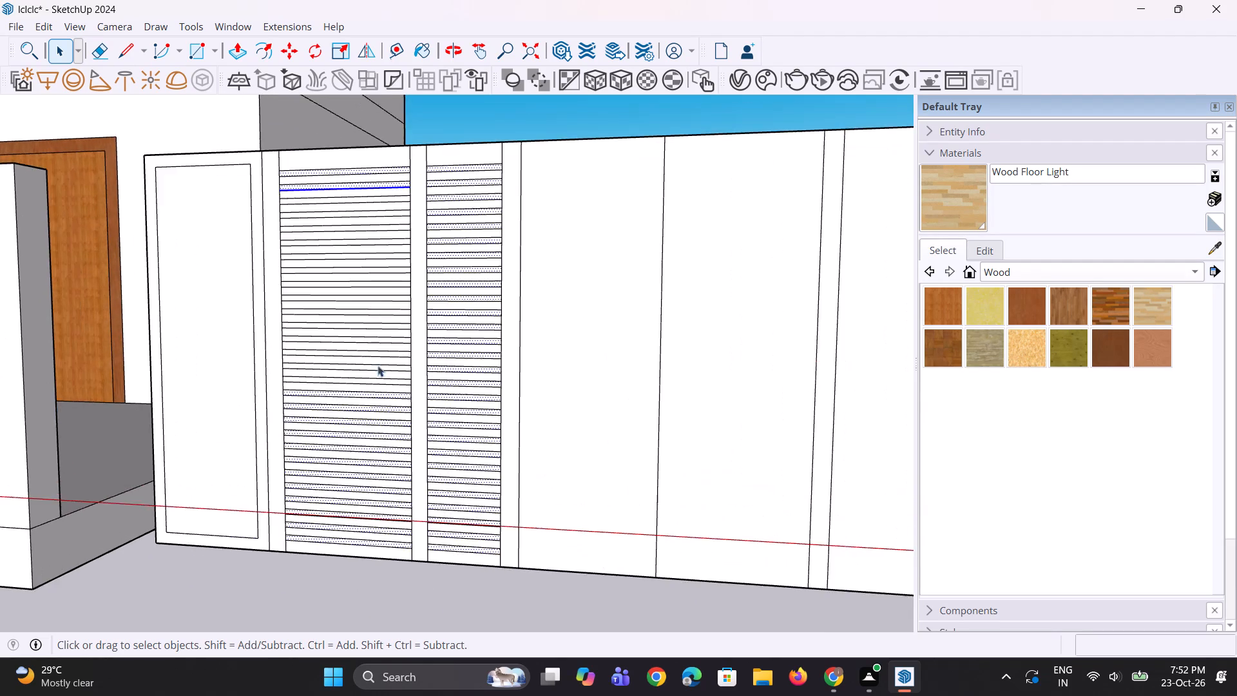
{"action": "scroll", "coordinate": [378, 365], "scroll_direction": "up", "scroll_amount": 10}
Start a fresh selection with six adjacent slat faces around the mid-height of the gate's second wide strip.
{"action": "left_click", "coordinate": [409, 390]}
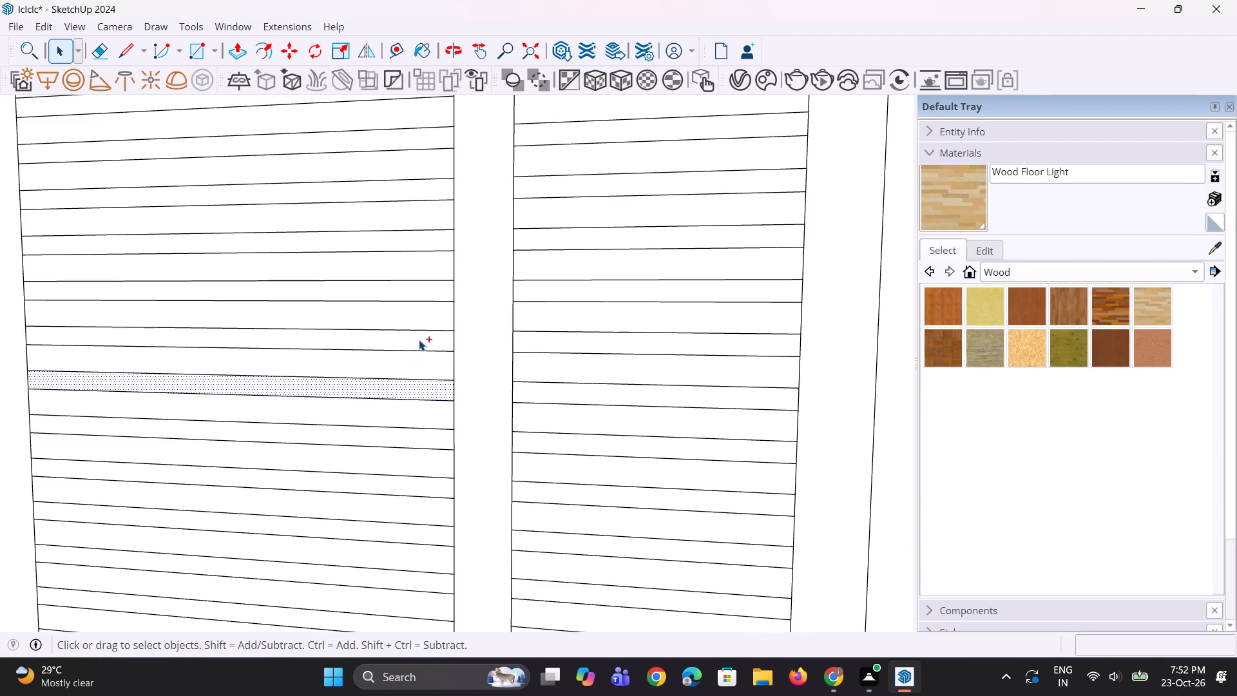
{"action": "left_click", "coordinate": [419, 339]}
{"action": "left_click", "coordinate": [406, 390], "text": "ctrl"}
{"action": "left_click", "coordinate": [405, 434], "text": "ctrl"}
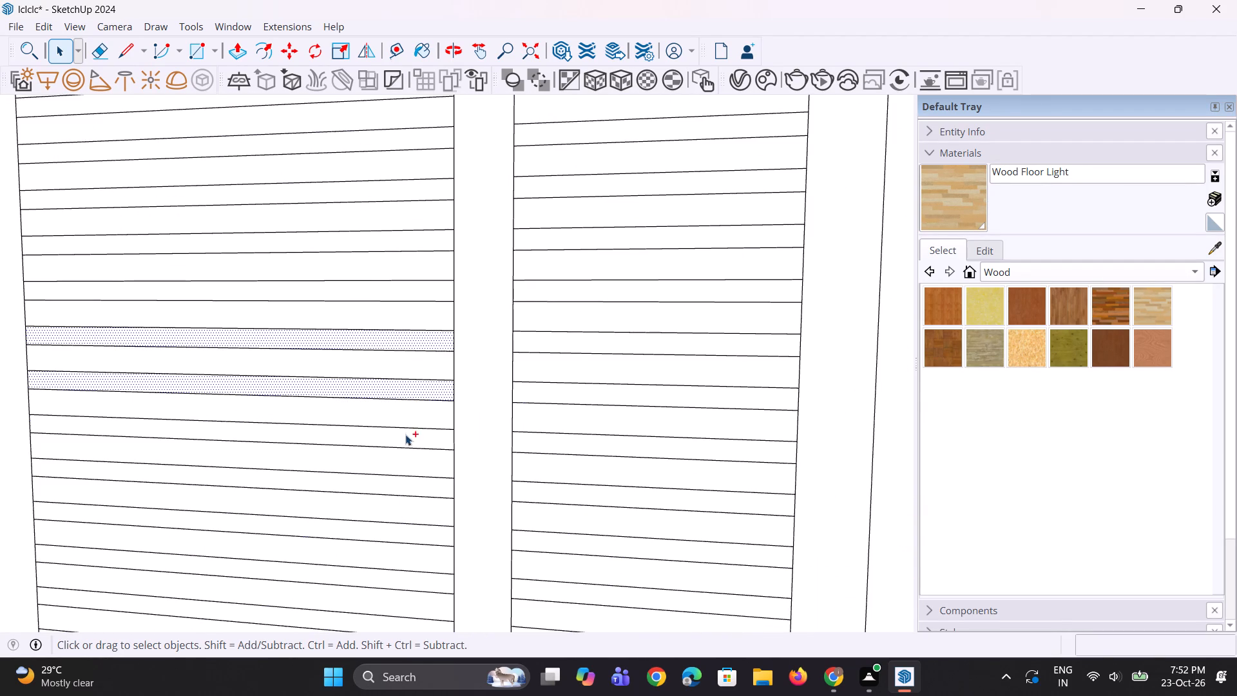
{"action": "left_click", "coordinate": [410, 295], "text": "ctrl"}
{"action": "left_click", "coordinate": [412, 244], "text": "ctrl"}
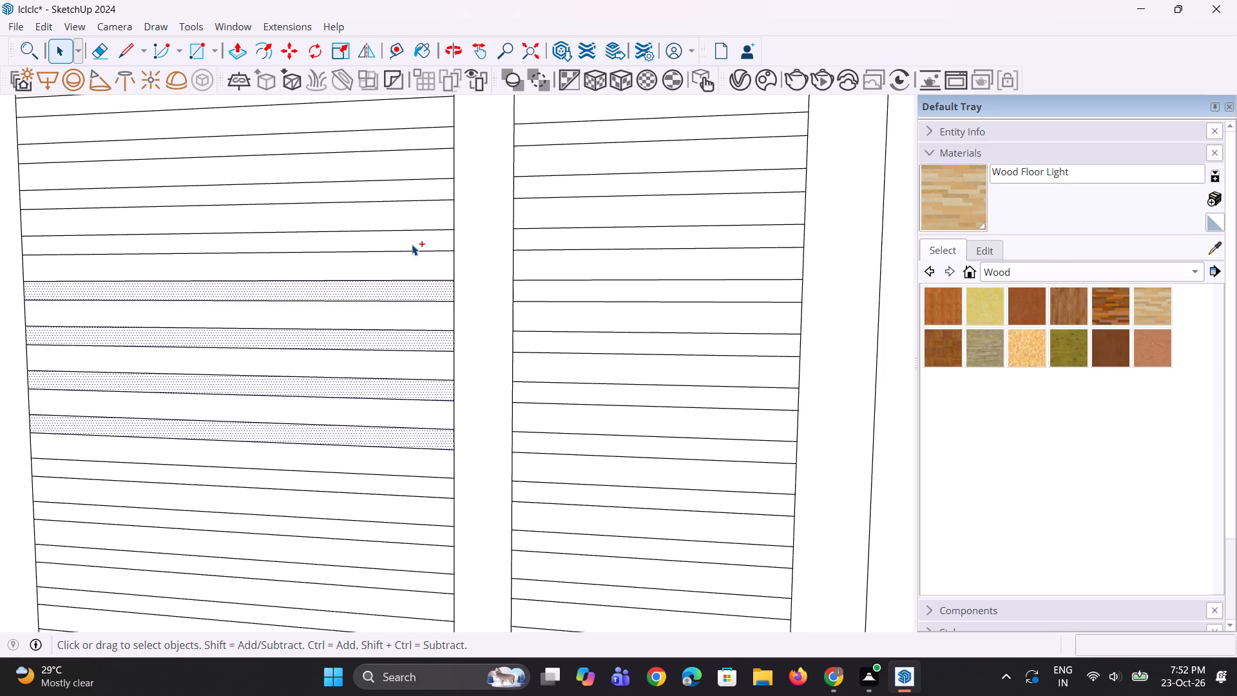
{"action": "scroll", "coordinate": [369, 467], "scroll_direction": "down", "scroll_amount": 8}
{"action": "scroll", "coordinate": [403, 304], "scroll_direction": "up", "scroll_amount": 3}
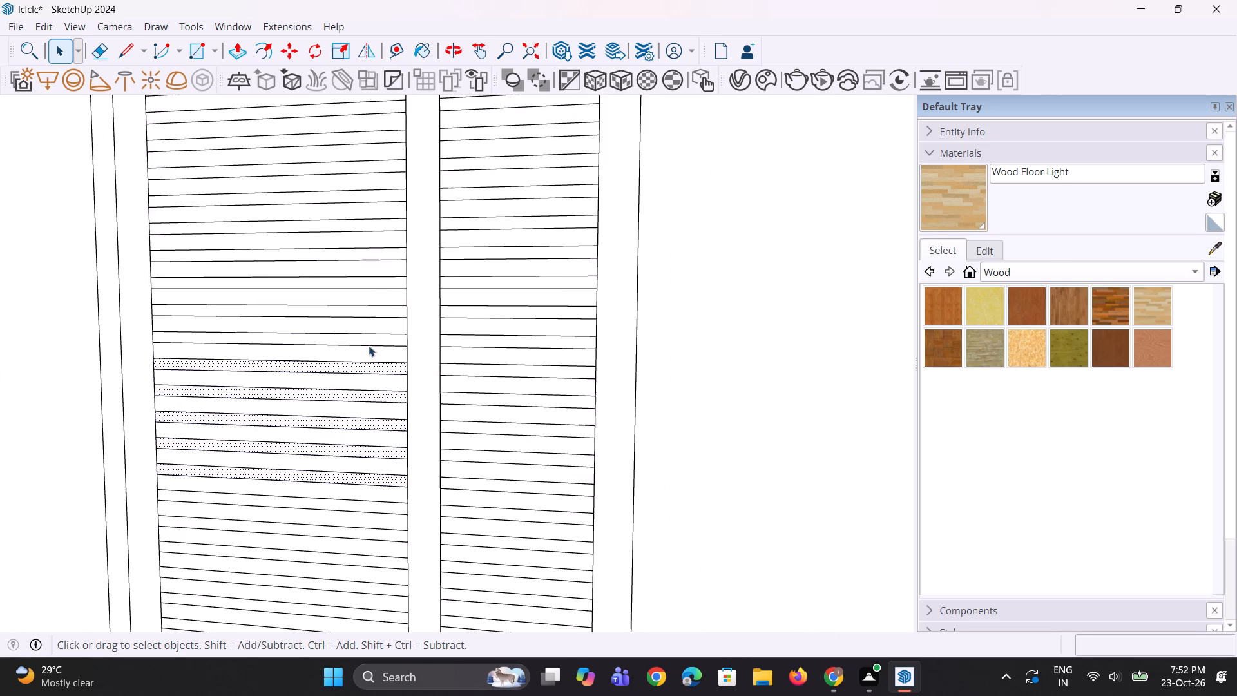
{"action": "scroll", "coordinate": [369, 345], "scroll_direction": "up", "scroll_amount": 5}
{"action": "left_click", "coordinate": [404, 332], "text": "ctrl"}
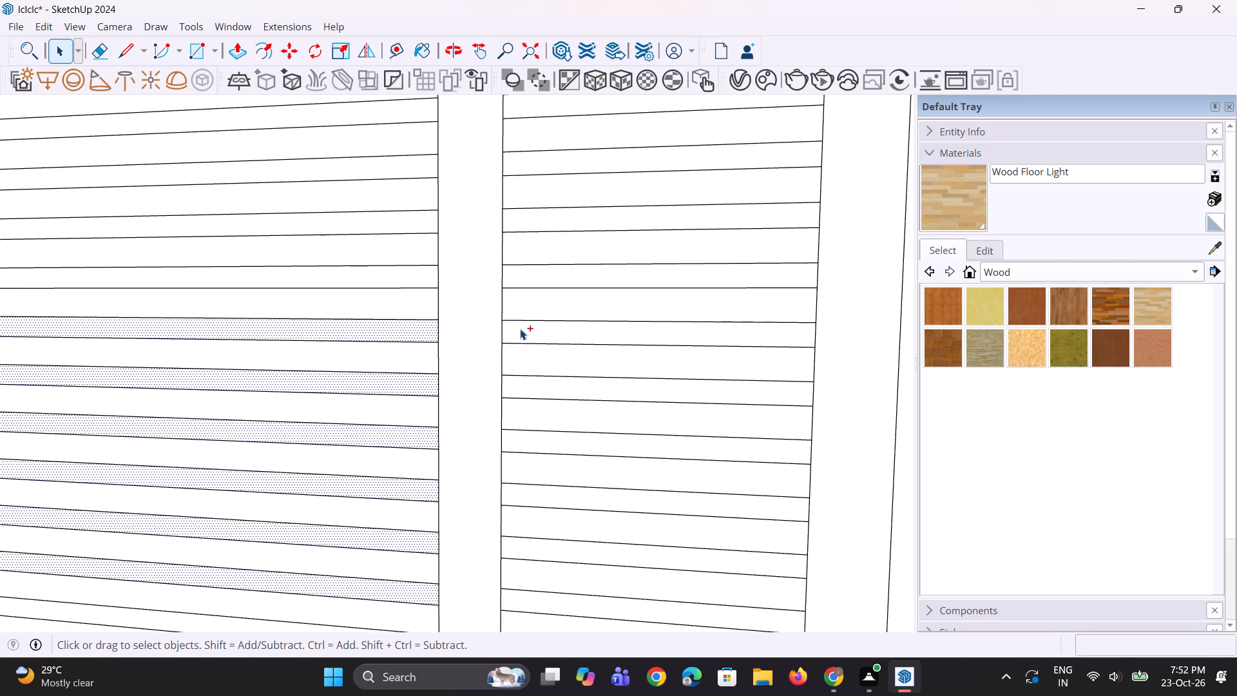
Add nine adjacent slat faces around the mid-height of the third wide strip to the selection.
{"action": "left_click", "coordinate": [520, 329], "text": "ctrl"}
{"action": "left_click", "coordinate": [536, 389], "text": "ctrl"}
{"action": "left_click", "coordinate": [541, 440], "text": "ctrl"}
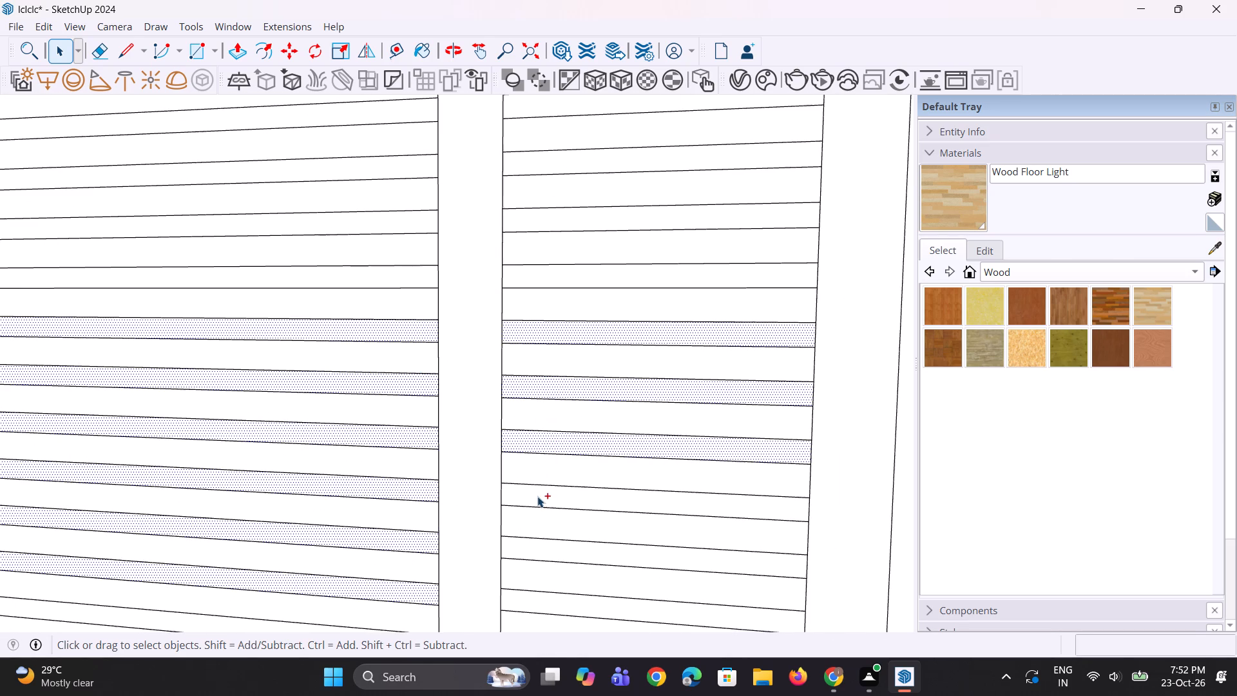
{"action": "left_click", "coordinate": [537, 496], "text": "ctrl"}
{"action": "left_click", "coordinate": [530, 550], "text": "ctrl"}
{"action": "left_click", "coordinate": [529, 601], "text": "ctrl"}
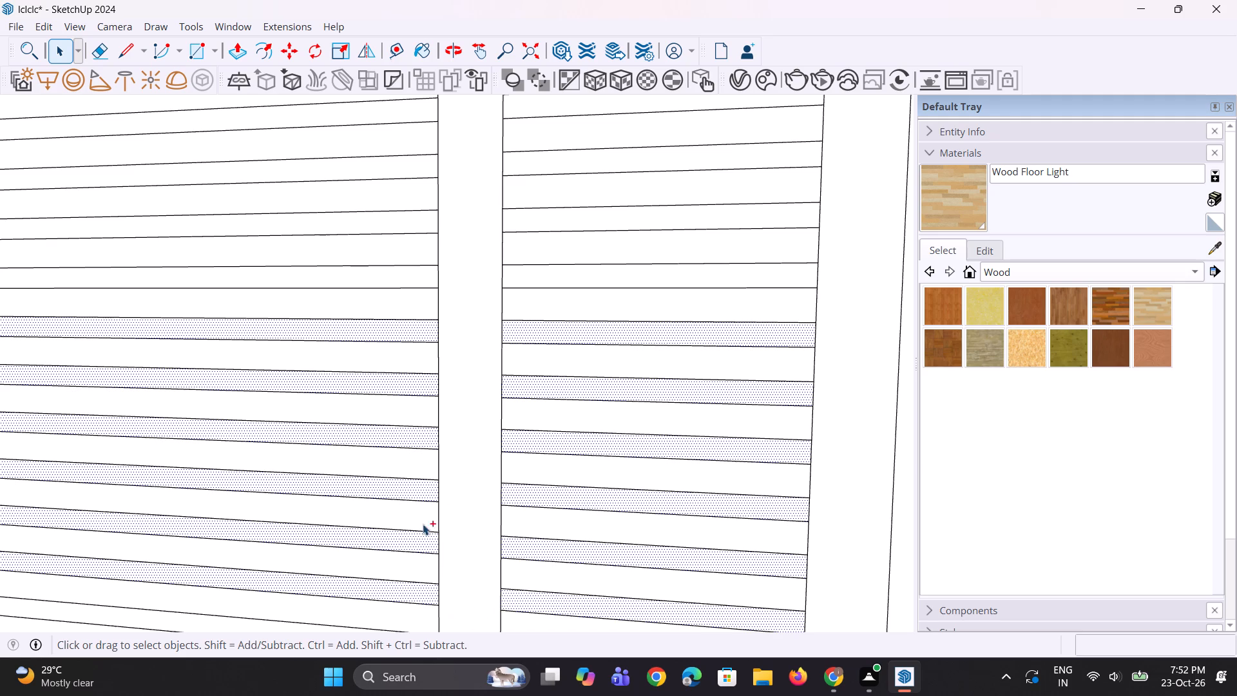
{"action": "left_click", "coordinate": [524, 276], "text": "ctrl"}
{"action": "left_click", "coordinate": [529, 222], "text": "ctrl"}
{"action": "left_click", "coordinate": [542, 168], "text": "ctrl"}
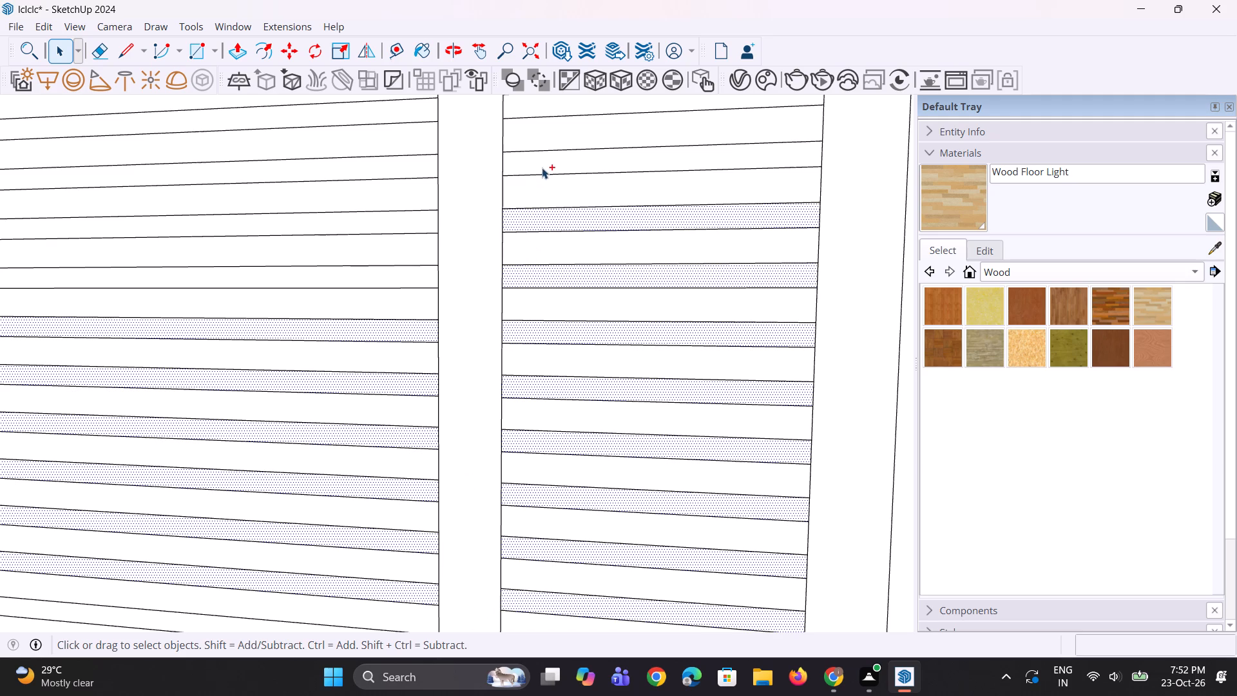
Extend the selection upwards by the next six slat faces of the second wide strip and three of the third.
{"action": "left_click", "coordinate": [410, 168], "text": "ctrl"}
{"action": "left_click", "coordinate": [412, 224], "text": "ctrl"}
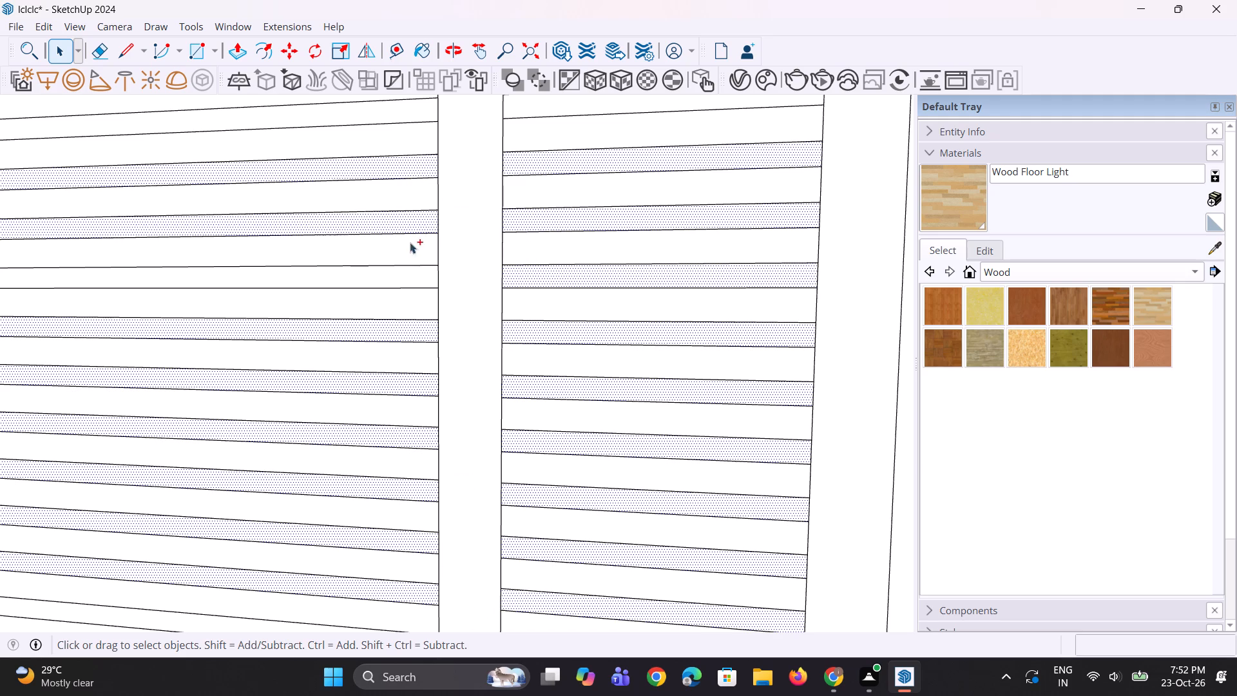
{"action": "left_click", "coordinate": [414, 270], "text": "ctrl"}
{"action": "scroll", "coordinate": [423, 423], "scroll_direction": "down", "scroll_amount": 8}
{"action": "scroll", "coordinate": [473, 268], "scroll_direction": "up", "scroll_amount": 3}
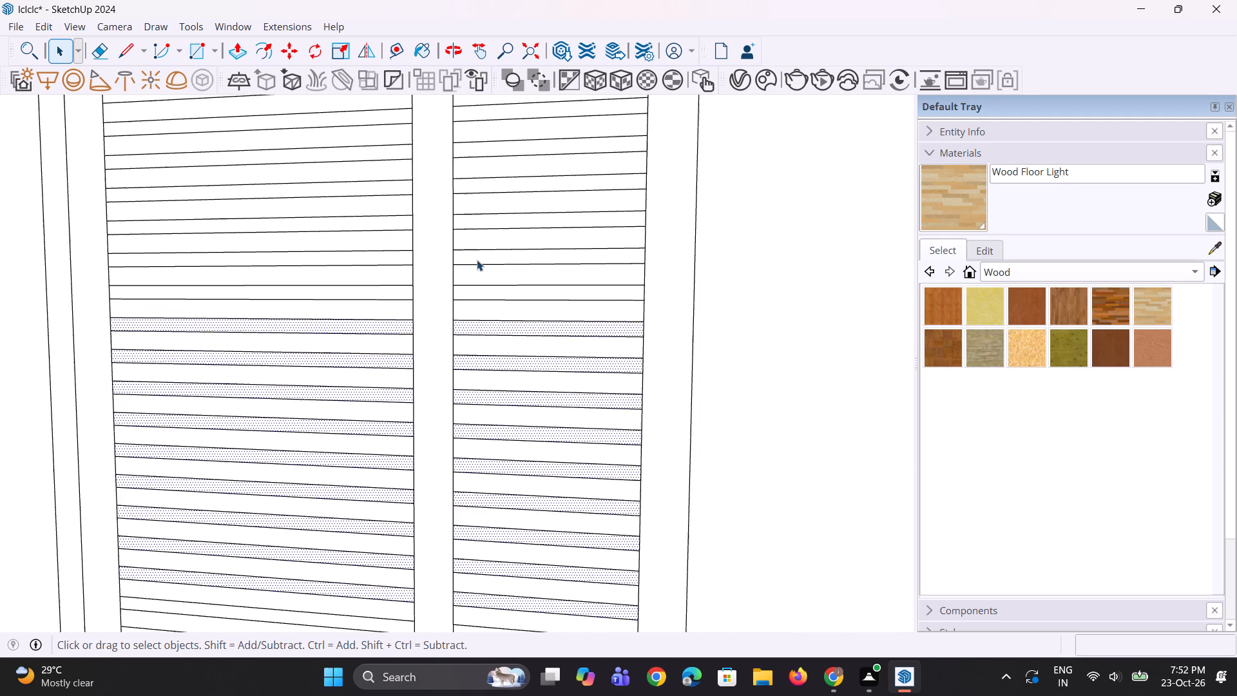
{"action": "scroll", "coordinate": [477, 260], "scroll_direction": "up", "scroll_amount": 4}
{"action": "left_click", "coordinate": [466, 299], "text": "ctrl"}
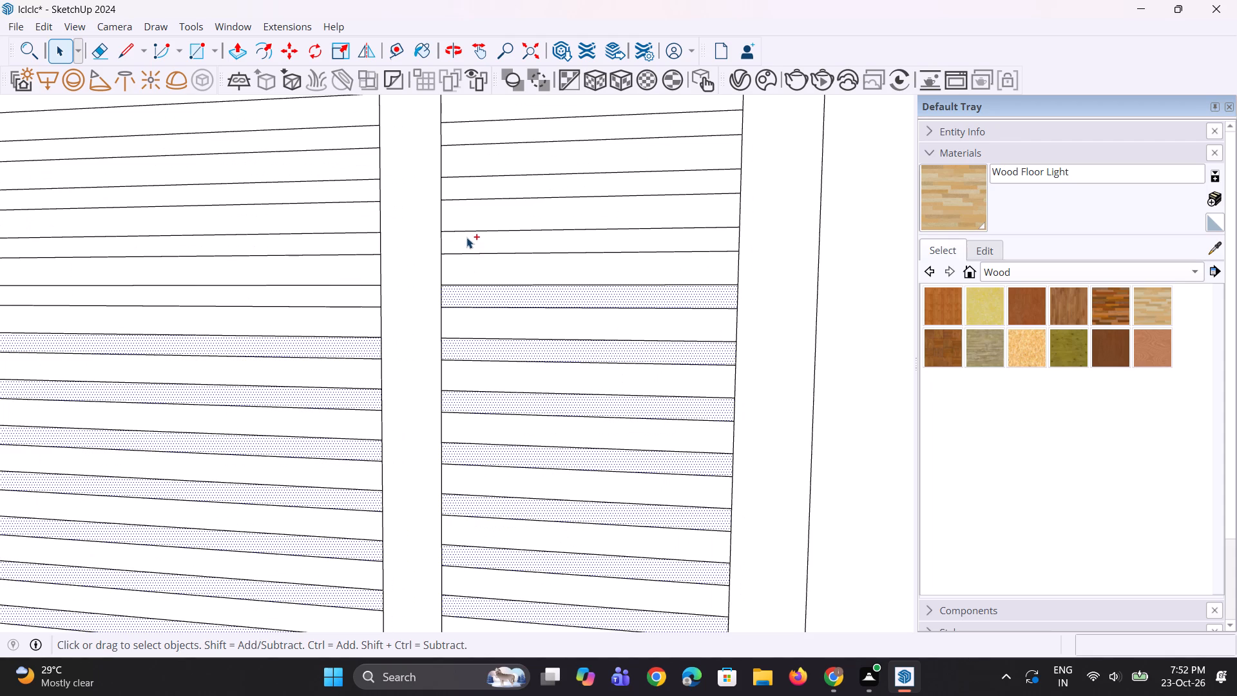
{"action": "left_click", "coordinate": [466, 237], "text": "ctrl"}
{"action": "left_click", "coordinate": [472, 186], "text": "ctrl"}
{"action": "left_click", "coordinate": [372, 193], "text": "ctrl"}
{"action": "left_click", "coordinate": [358, 246], "text": "ctrl"}
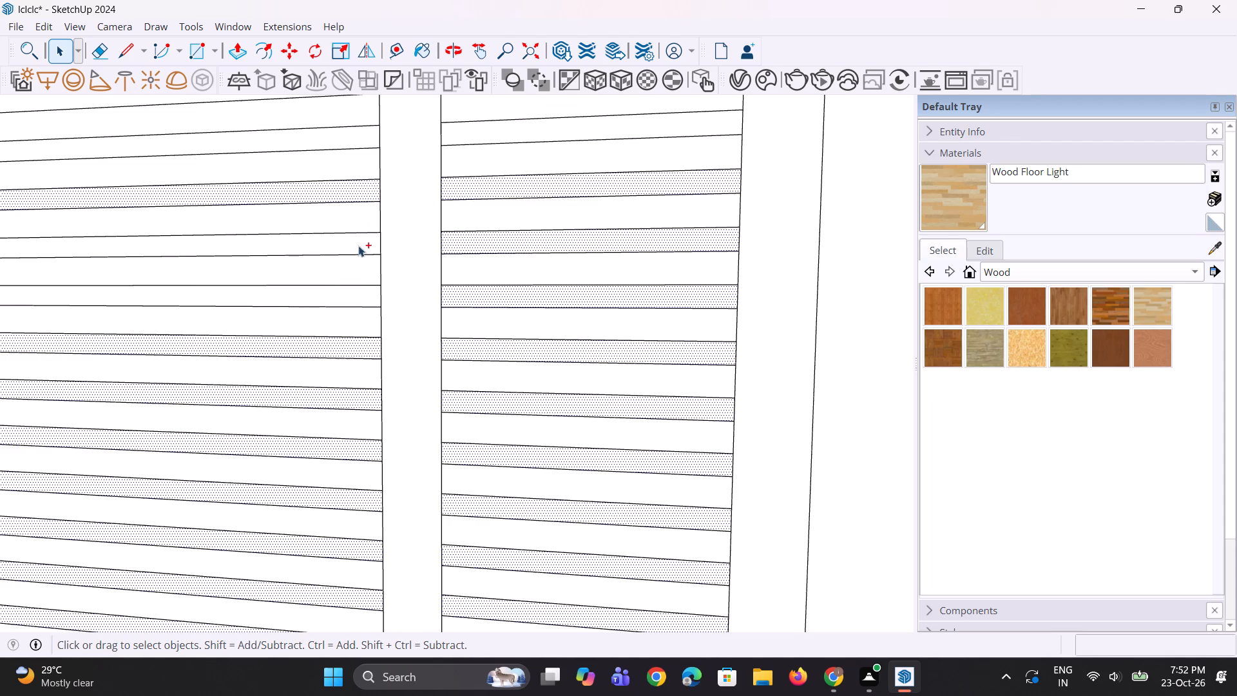
{"action": "left_click", "coordinate": [359, 300], "text": "ctrl"}
Add the top five slat faces of the third wide strip to the selection.
{"action": "scroll", "coordinate": [417, 400], "scroll_direction": "down", "scroll_amount": 10}
{"action": "scroll", "coordinate": [454, 258], "scroll_direction": "up", "scroll_amount": 2}
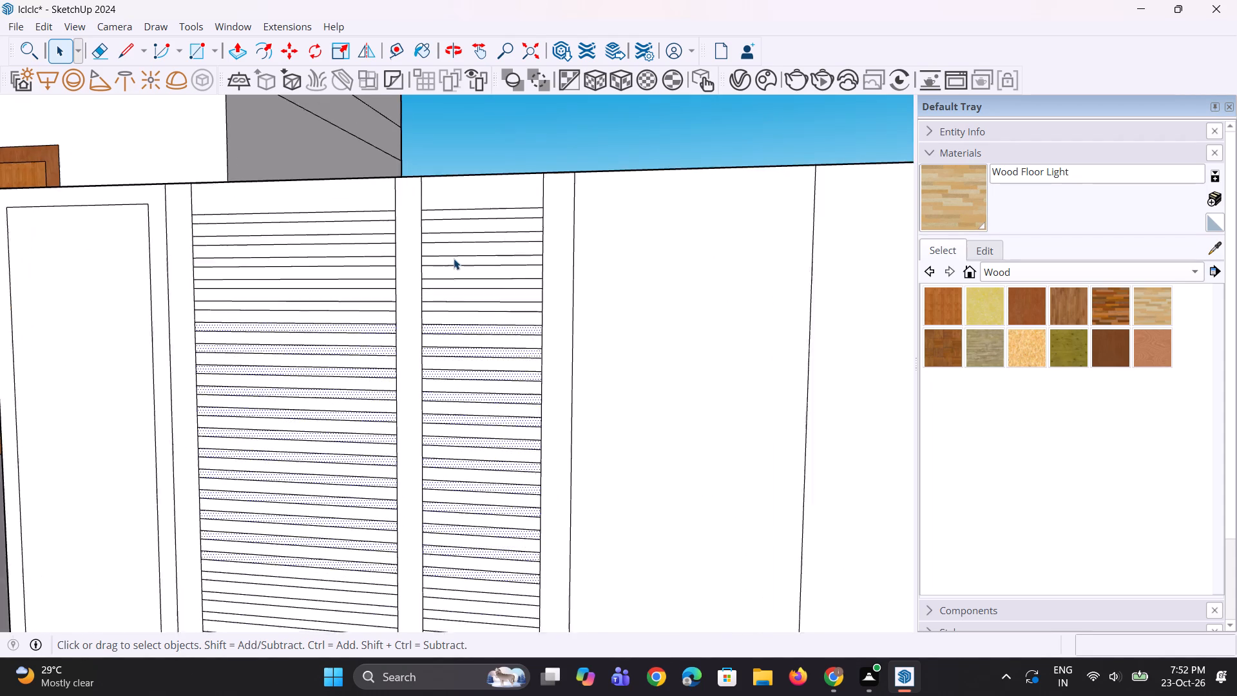
{"action": "scroll", "coordinate": [454, 258], "scroll_direction": "up", "scroll_amount": 2}
{"action": "scroll", "coordinate": [442, 287], "scroll_direction": "up", "scroll_amount": 3, "text": "ctrl"}
{"action": "left_click", "coordinate": [416, 340], "text": "ctrl"}
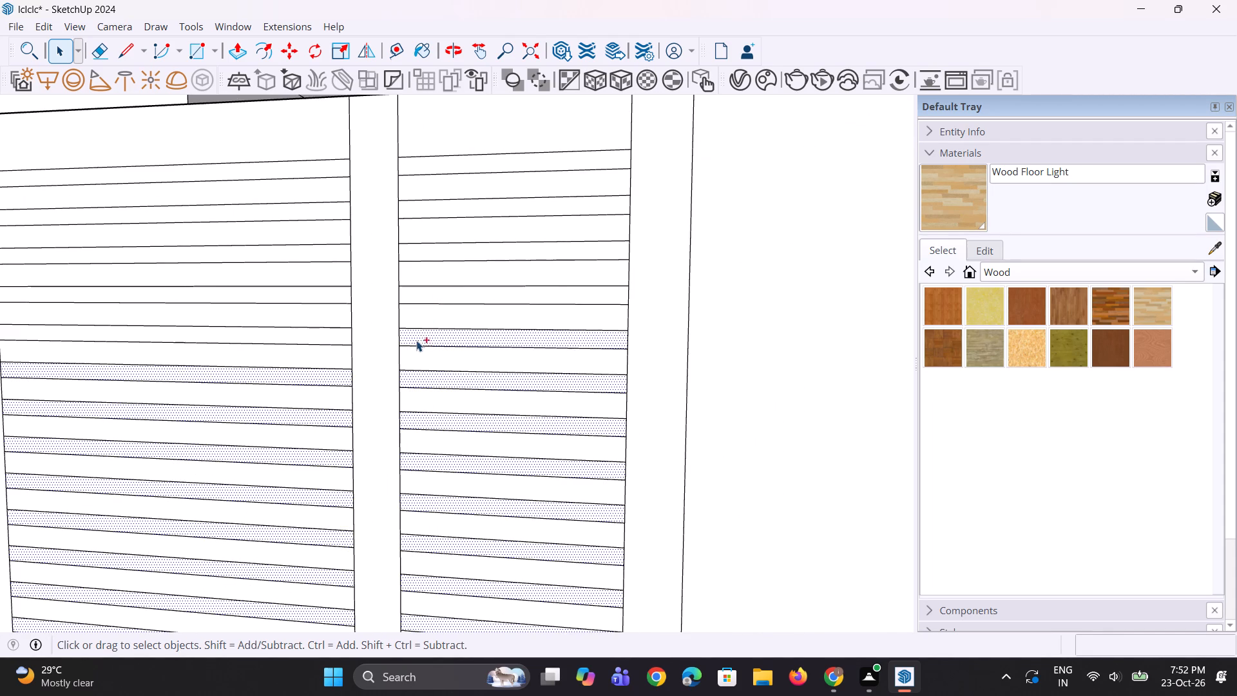
{"action": "left_click", "coordinate": [425, 301], "text": "ctrl"}
{"action": "left_click", "coordinate": [429, 249], "text": "ctrl"}
{"action": "left_click", "coordinate": [432, 204], "text": "ctrl"}
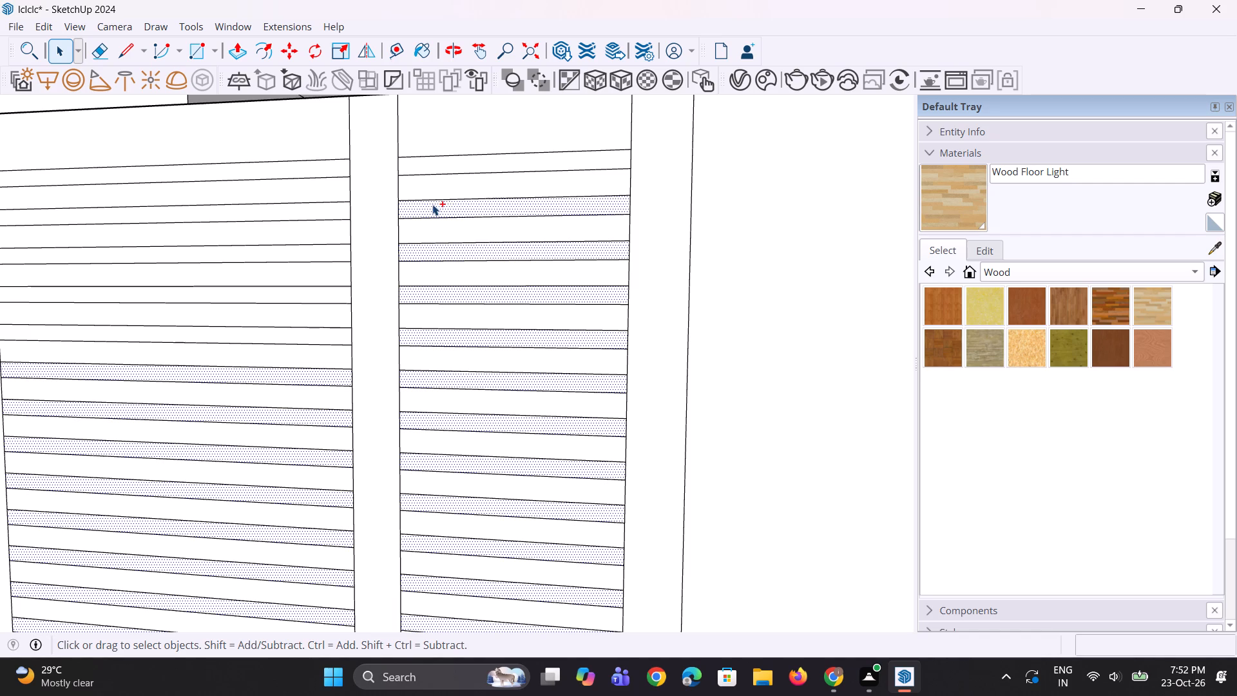
{"action": "left_click", "coordinate": [429, 169], "text": "ctrl"}
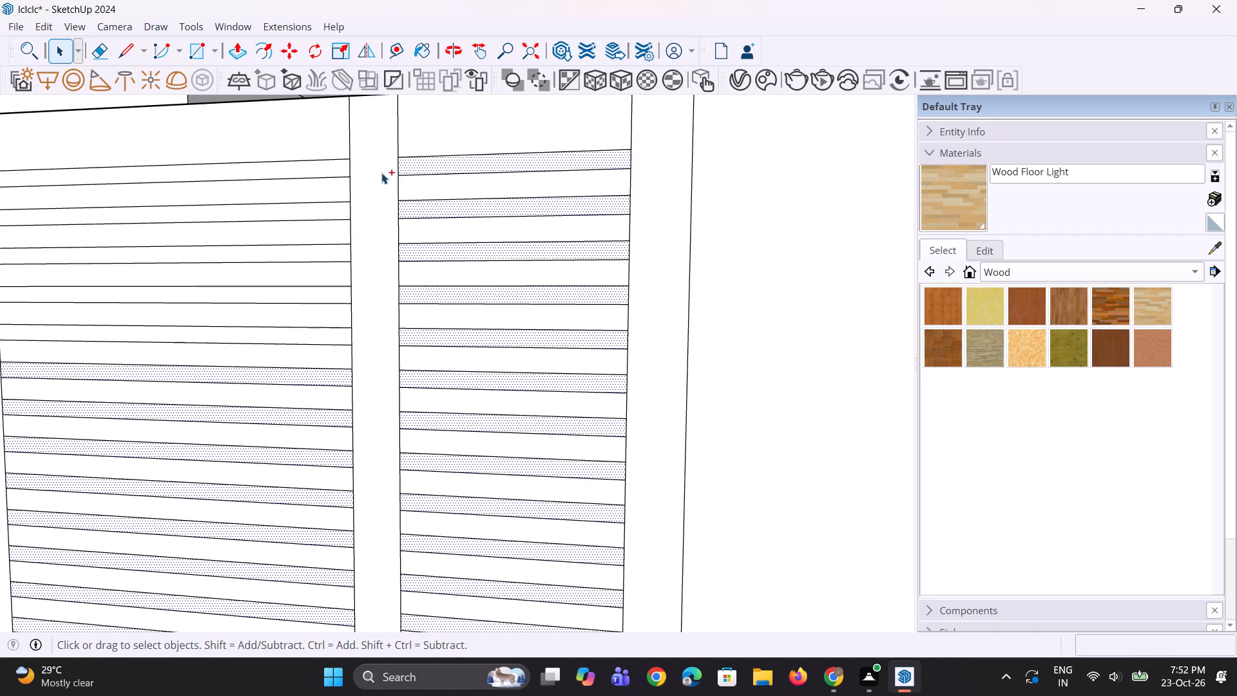
Add the top five slat faces of the second wide strip to the selection.
{"action": "left_click", "coordinate": [344, 170], "text": "ctrl"}
{"action": "left_click", "coordinate": [336, 213], "text": "ctrl"}
{"action": "left_click", "coordinate": [337, 251], "text": "ctrl"}
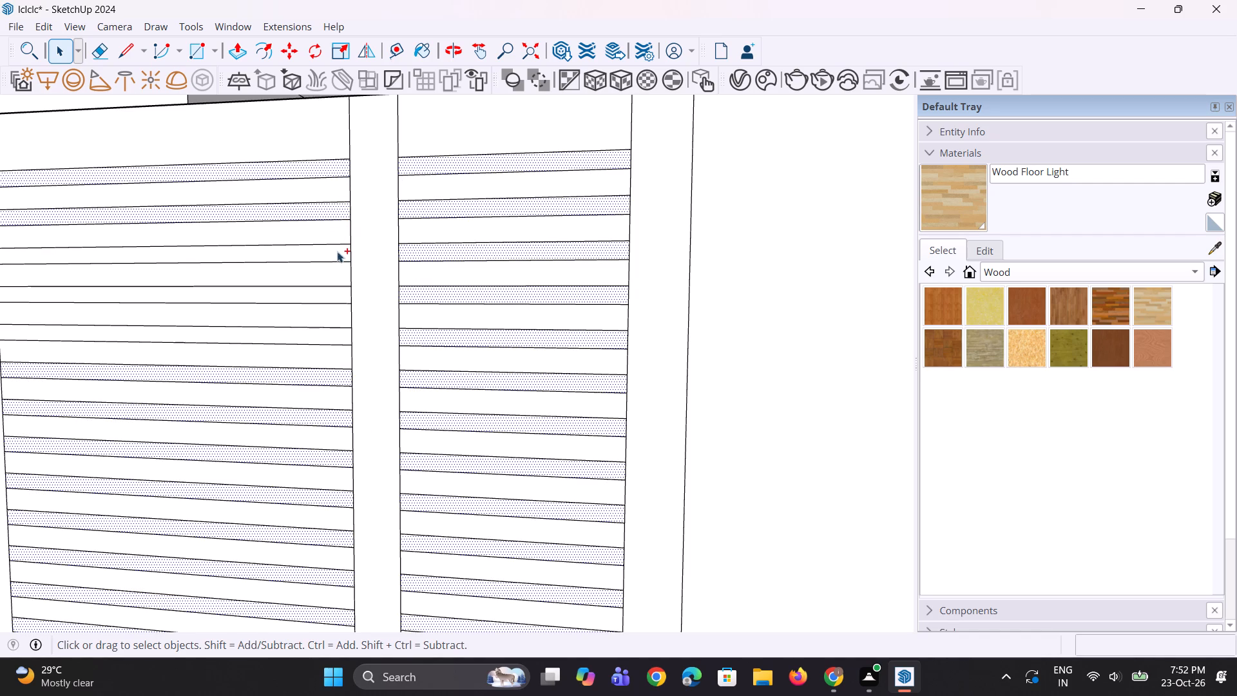
{"action": "left_click", "coordinate": [340, 292], "text": "ctrl"}
{"action": "left_click", "coordinate": [343, 334], "text": "ctrl"}
Add the next four slat faces below the selected ones in both the second and third wide strips.
{"action": "scroll", "coordinate": [446, 256], "scroll_direction": "down", "scroll_amount": 3}
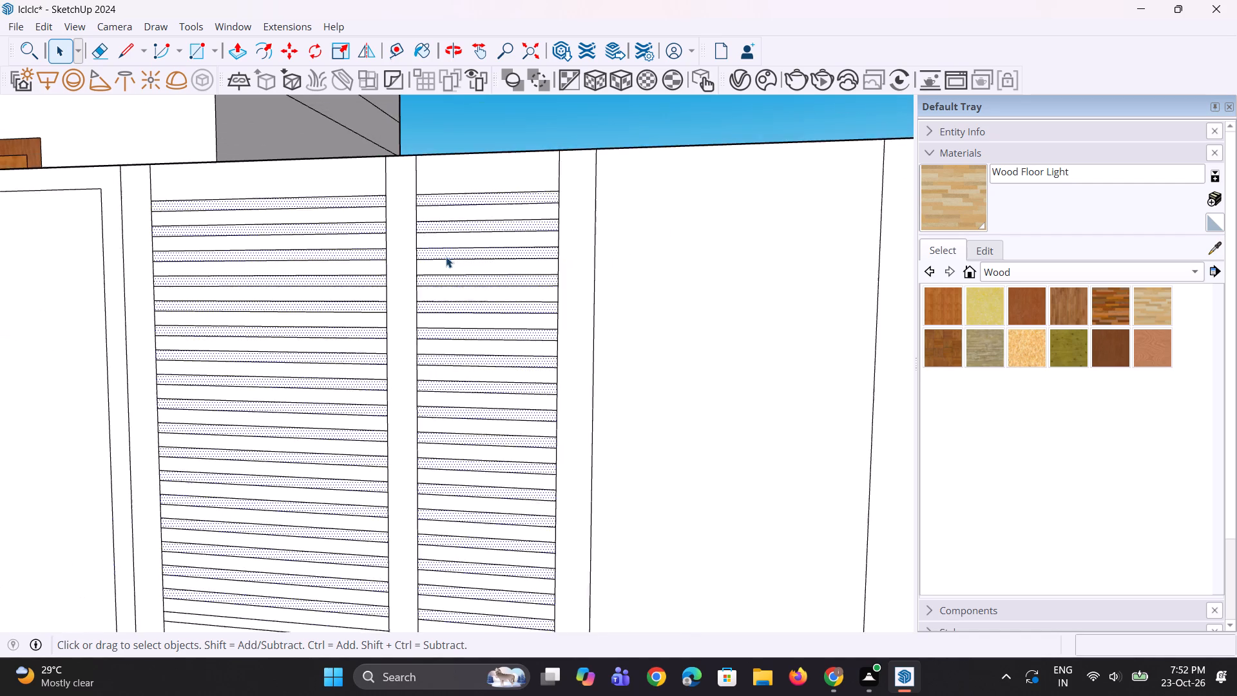
{"action": "scroll", "coordinate": [446, 256], "scroll_direction": "down", "scroll_amount": 14}
{"action": "scroll", "coordinate": [416, 411], "scroll_direction": "up", "scroll_amount": 6}
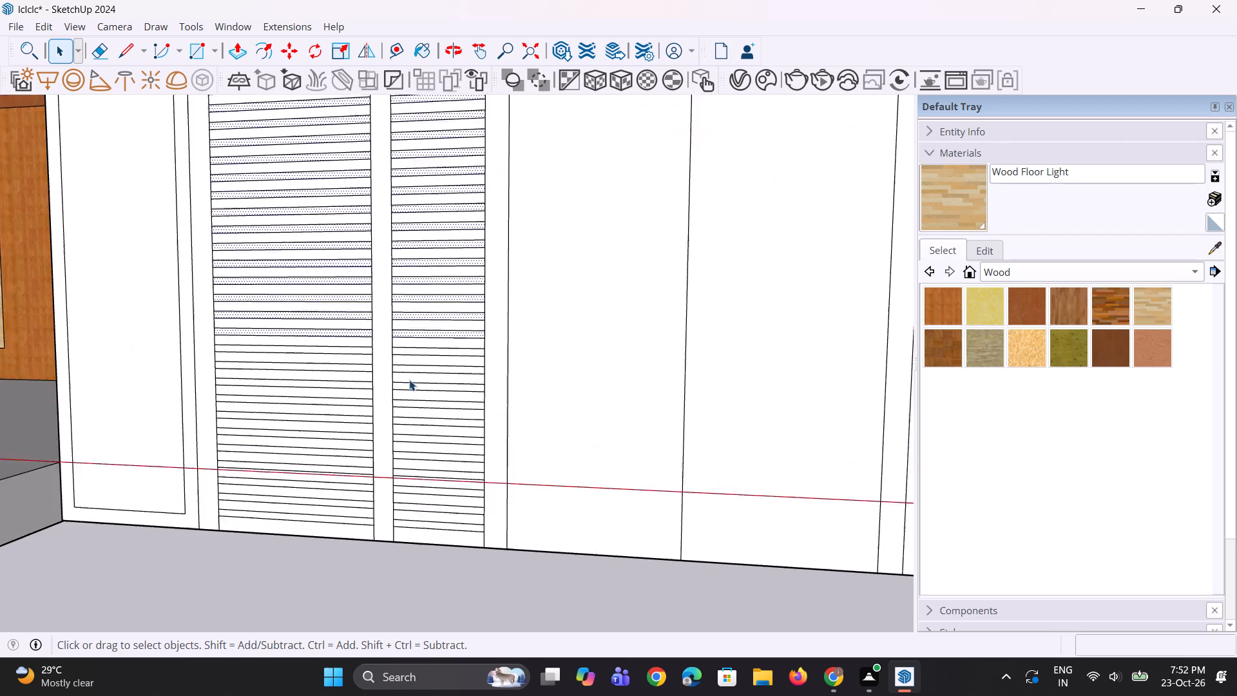
{"action": "scroll", "coordinate": [409, 380], "scroll_direction": "up", "scroll_amount": 12}
{"action": "left_click", "coordinate": [287, 329], "text": "ctrl"}
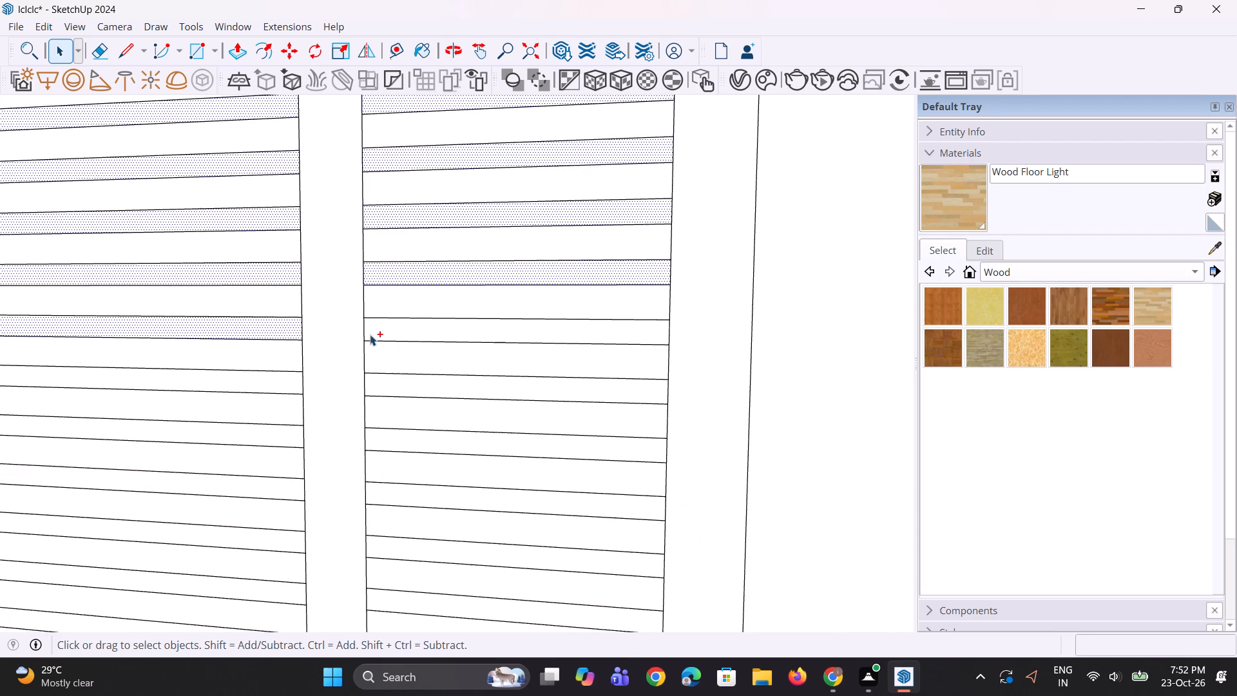
{"action": "left_click", "coordinate": [381, 334], "text": "ctrl"}
{"action": "left_click", "coordinate": [280, 383], "text": "ctrl"}
{"action": "left_click", "coordinate": [379, 388], "text": "ctrl"}
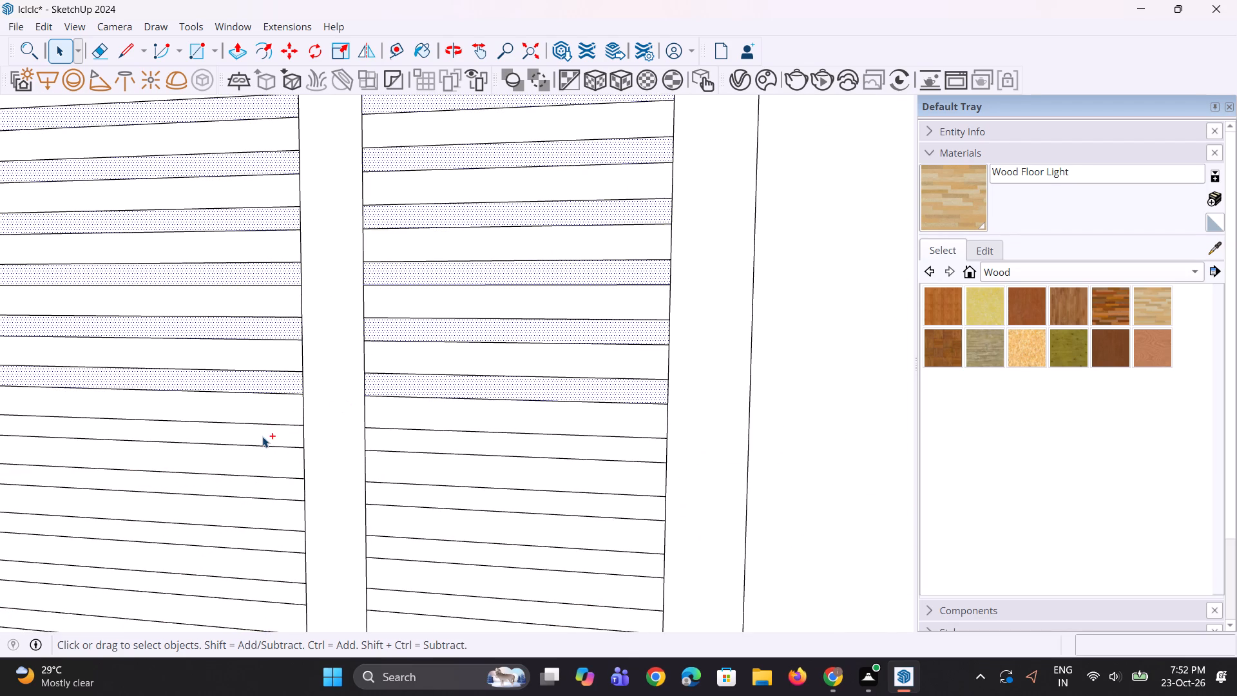
{"action": "left_click", "coordinate": [262, 436], "text": "ctrl"}
{"action": "left_click", "coordinate": [450, 444], "text": "ctrl"}
{"action": "left_click", "coordinate": [281, 487], "text": "ctrl"}
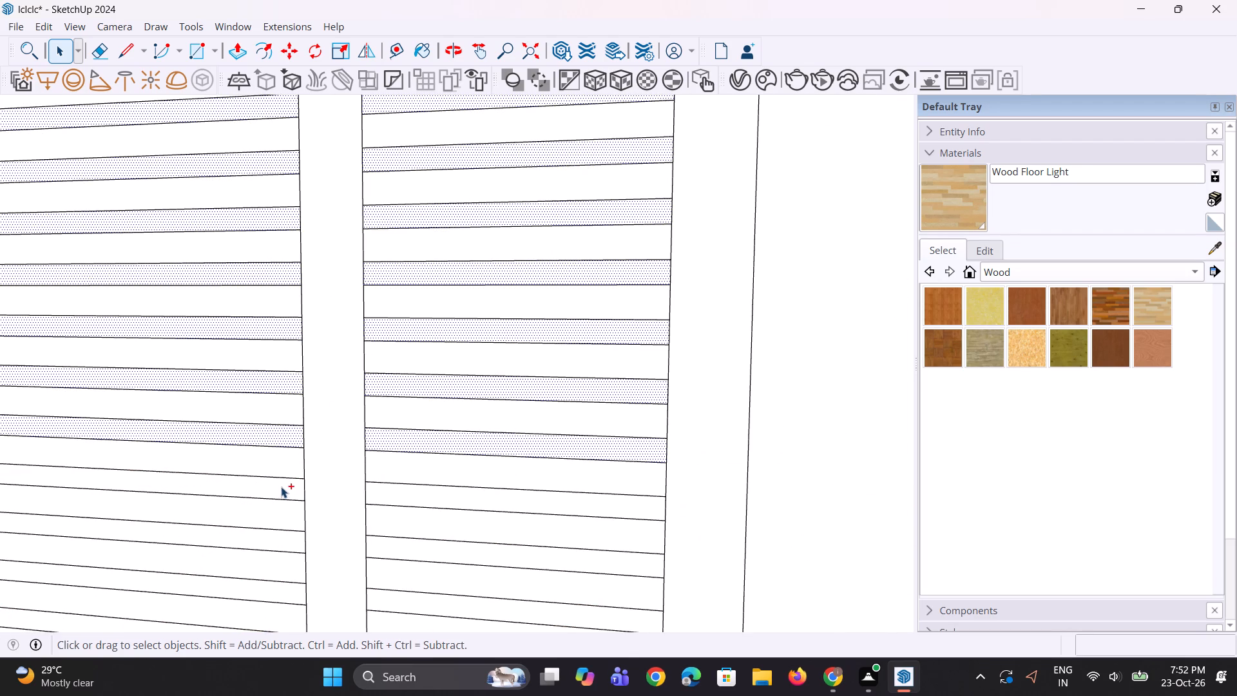
{"action": "left_click", "coordinate": [398, 488], "text": "ctrl"}
Extend the selection downwards by another four slat faces in each of the second and third wide strips.
{"action": "scroll", "coordinate": [439, 300], "scroll_direction": "down", "scroll_amount": 8}
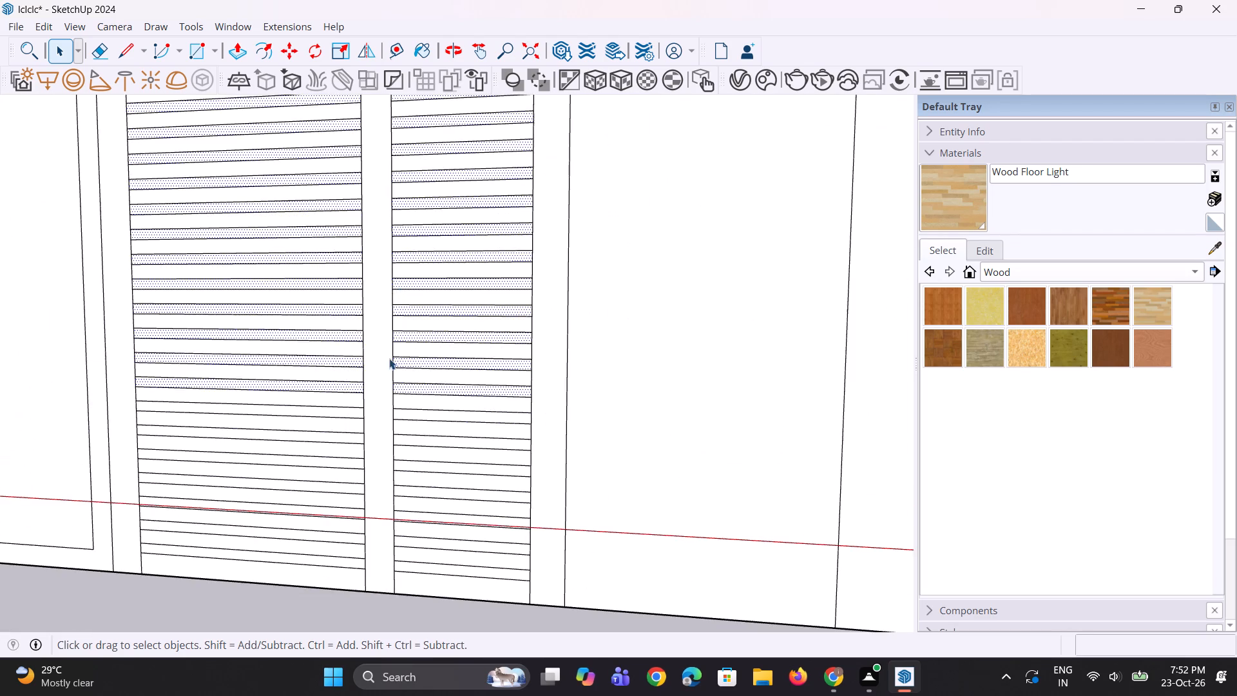
{"action": "scroll", "coordinate": [359, 454], "scroll_direction": "up", "scroll_amount": 7}
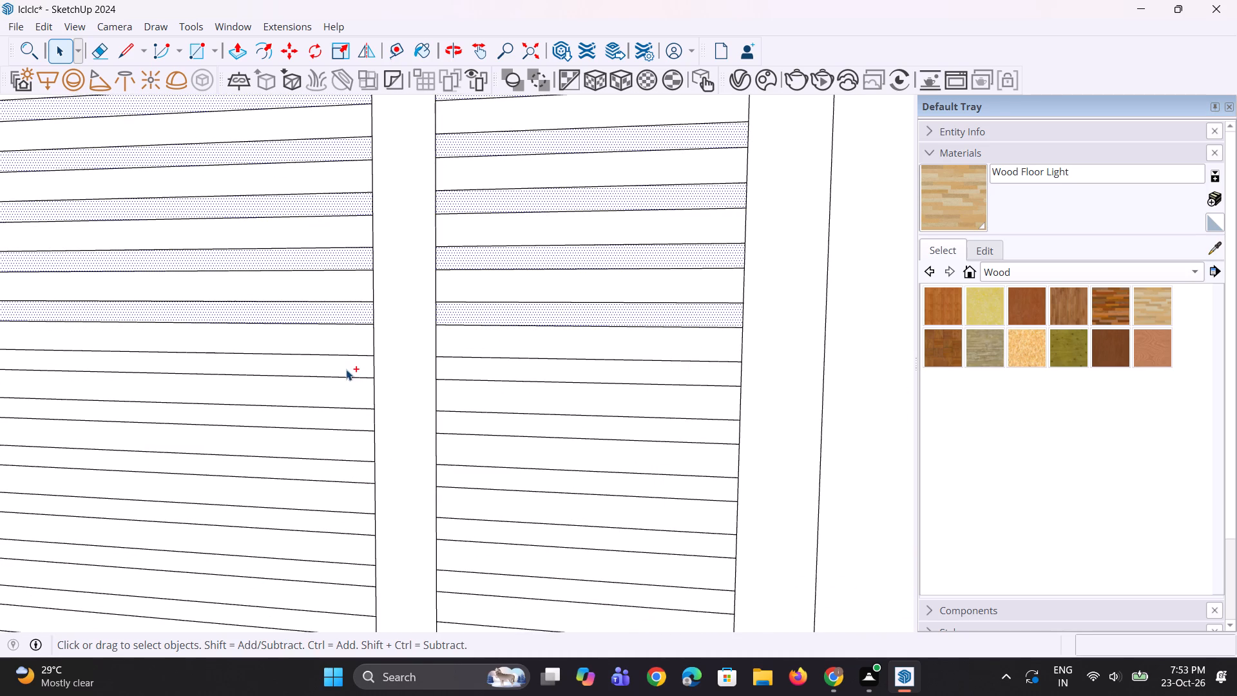
{"action": "left_click", "coordinate": [346, 369], "text": "ctrl"}
{"action": "left_click", "coordinate": [462, 375], "text": "ctrl"}
{"action": "left_click", "coordinate": [343, 422], "text": "ctrl"}
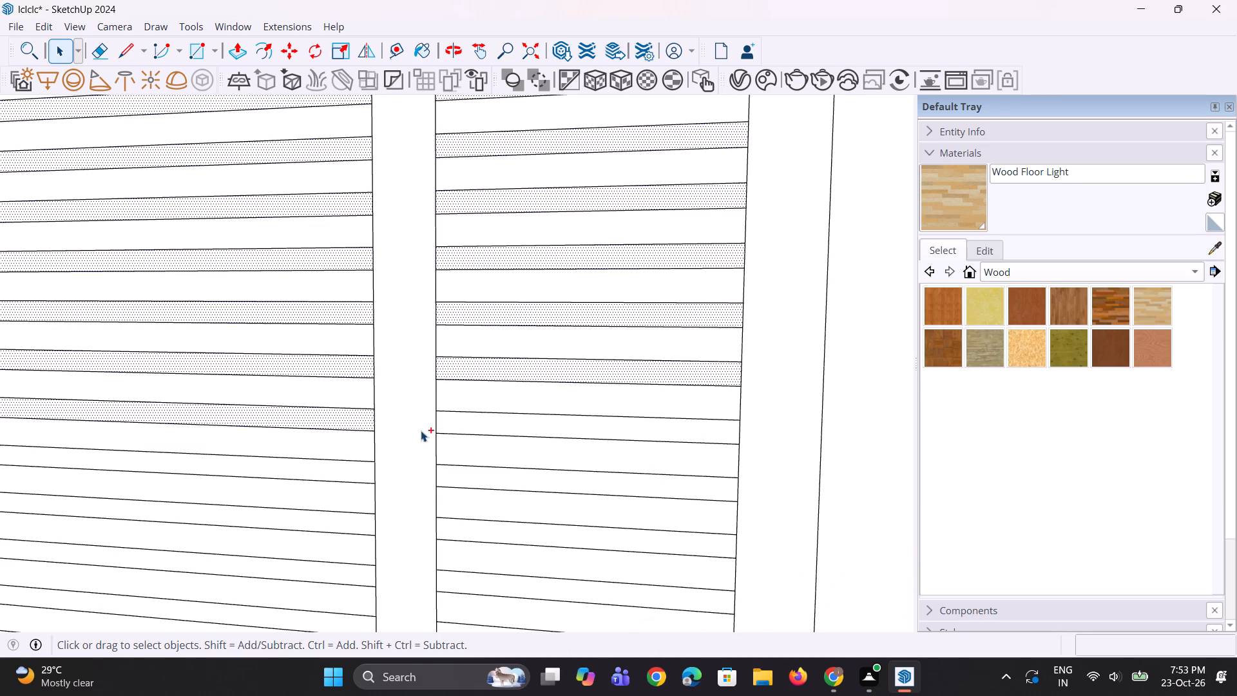
{"action": "left_click_drag", "start_coordinate": [480, 426], "coordinate": [474, 431], "text": "ctrl"}
{"action": "left_click", "coordinate": [356, 474], "text": "ctrl"}
{"action": "left_click", "coordinate": [450, 472], "text": "ctrl"}
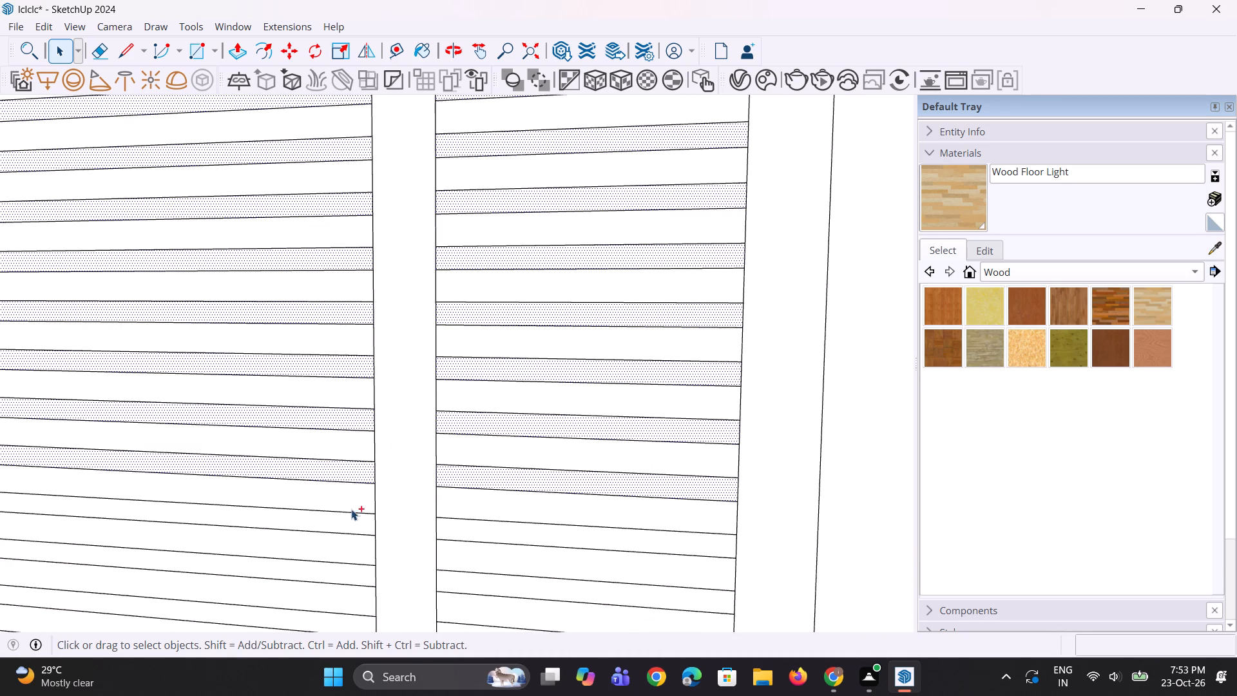
{"action": "left_click", "coordinate": [345, 516], "text": "ctrl"}
{"action": "left_click", "coordinate": [449, 527], "text": "ctrl"}
Add the lowest three slat faces of both the second and third wide strips, down to the gate's base.
{"action": "scroll", "coordinate": [412, 380], "scroll_direction": "down", "scroll_amount": 7}
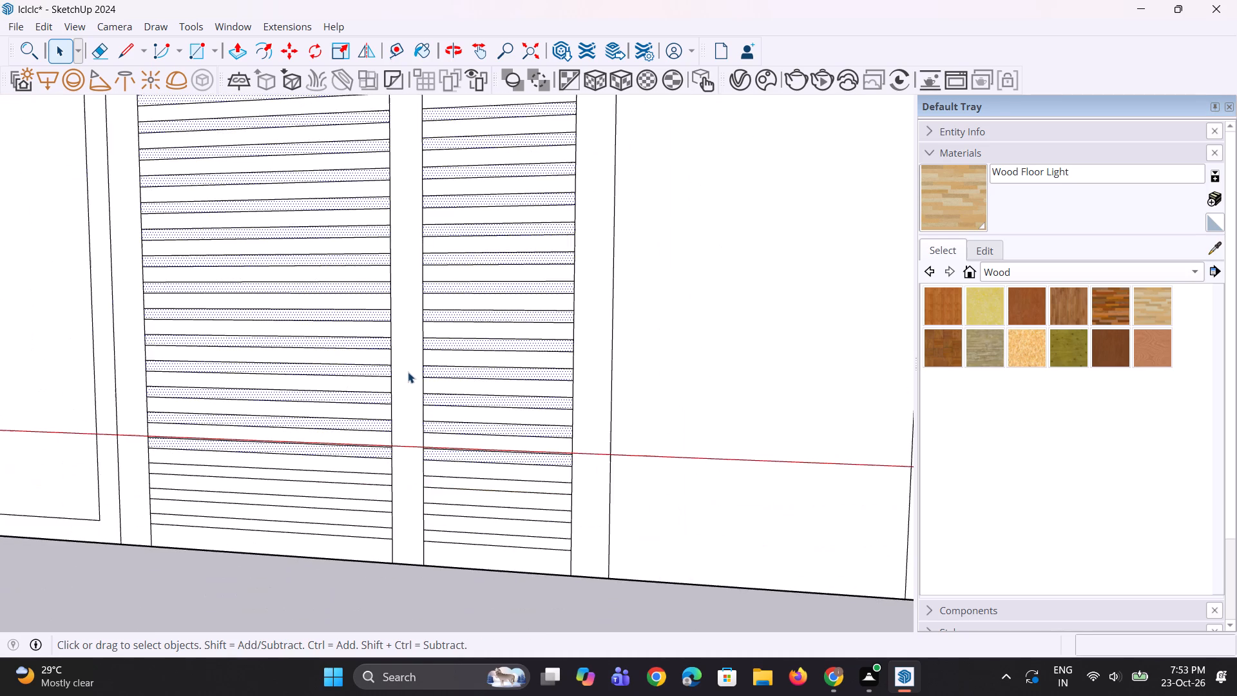
{"action": "scroll", "coordinate": [417, 531], "scroll_direction": "up", "scroll_amount": 11}
{"action": "left_click", "coordinate": [356, 417], "text": "ctrl"}
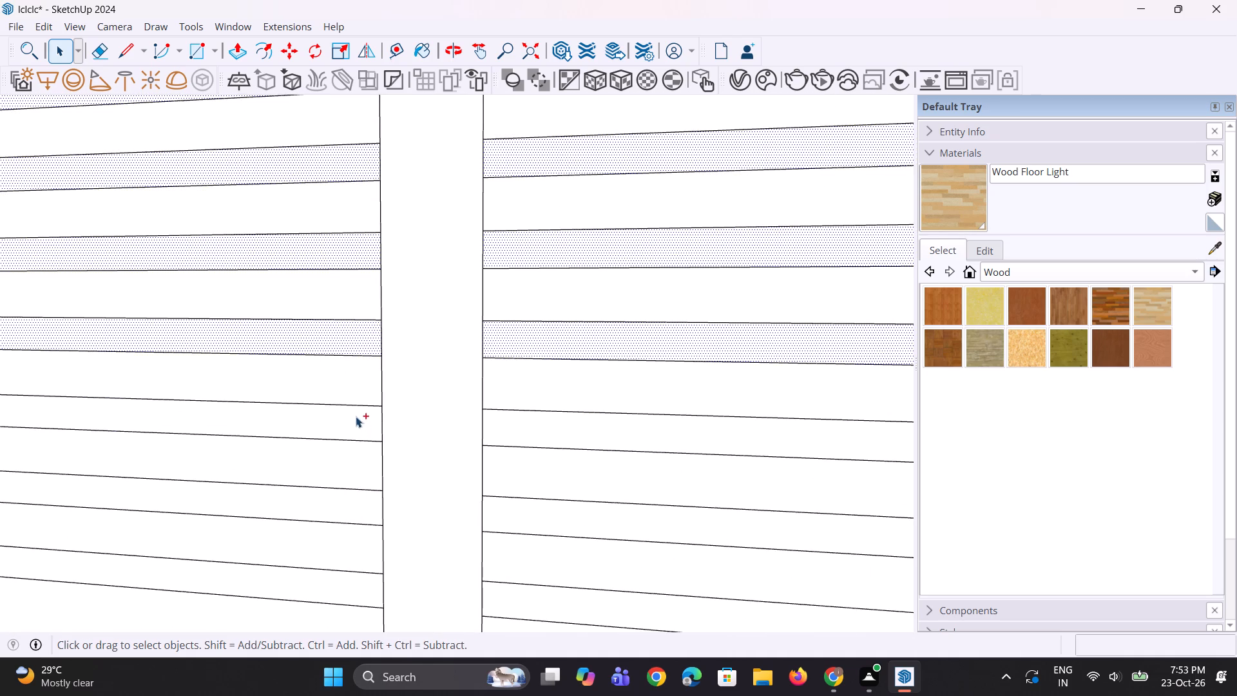
{"action": "left_click", "coordinate": [356, 505], "text": "ctrl"}
{"action": "left_click", "coordinate": [352, 587], "text": "ctrl"}
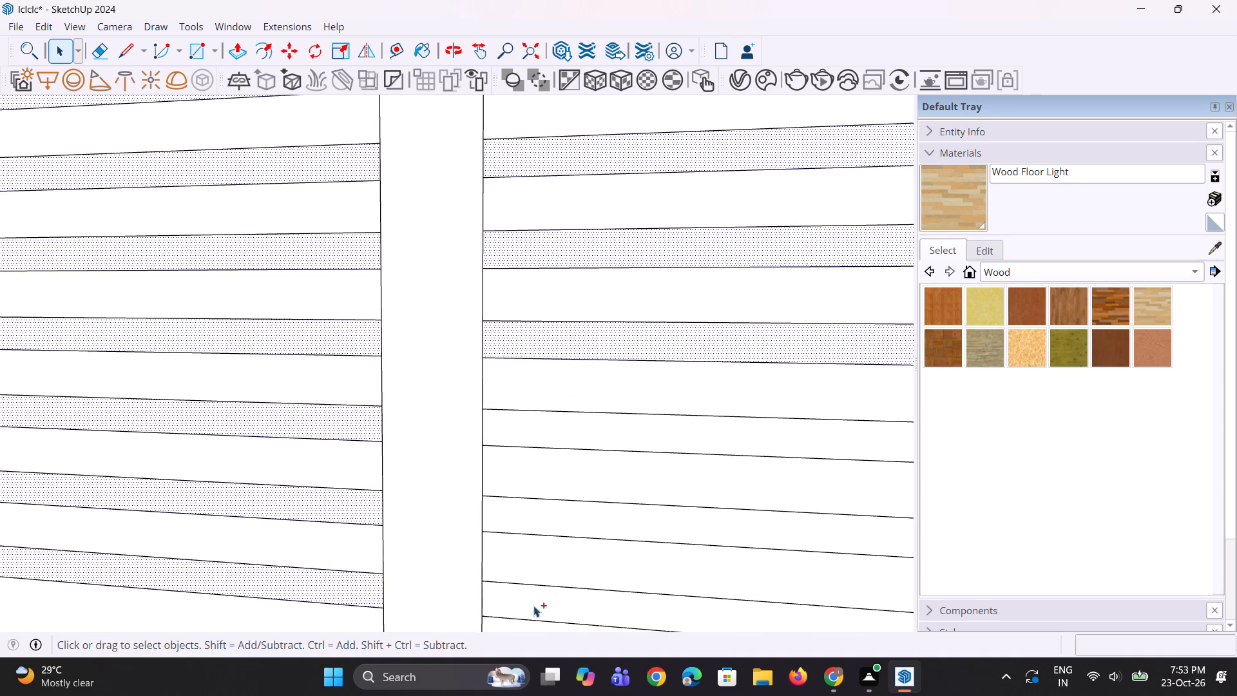
{"action": "left_click", "coordinate": [533, 606], "text": "ctrl"}
{"action": "left_click", "coordinate": [537, 515], "text": "ctrl"}
{"action": "left_click", "coordinate": [524, 423], "text": "ctrl"}
Copy the selected slat faces from the third strip's lower corner to a spot about 7' 6" away, in front of the gate.
{"action": "scroll", "coordinate": [329, 424], "scroll_direction": "down", "scroll_amount": 5}
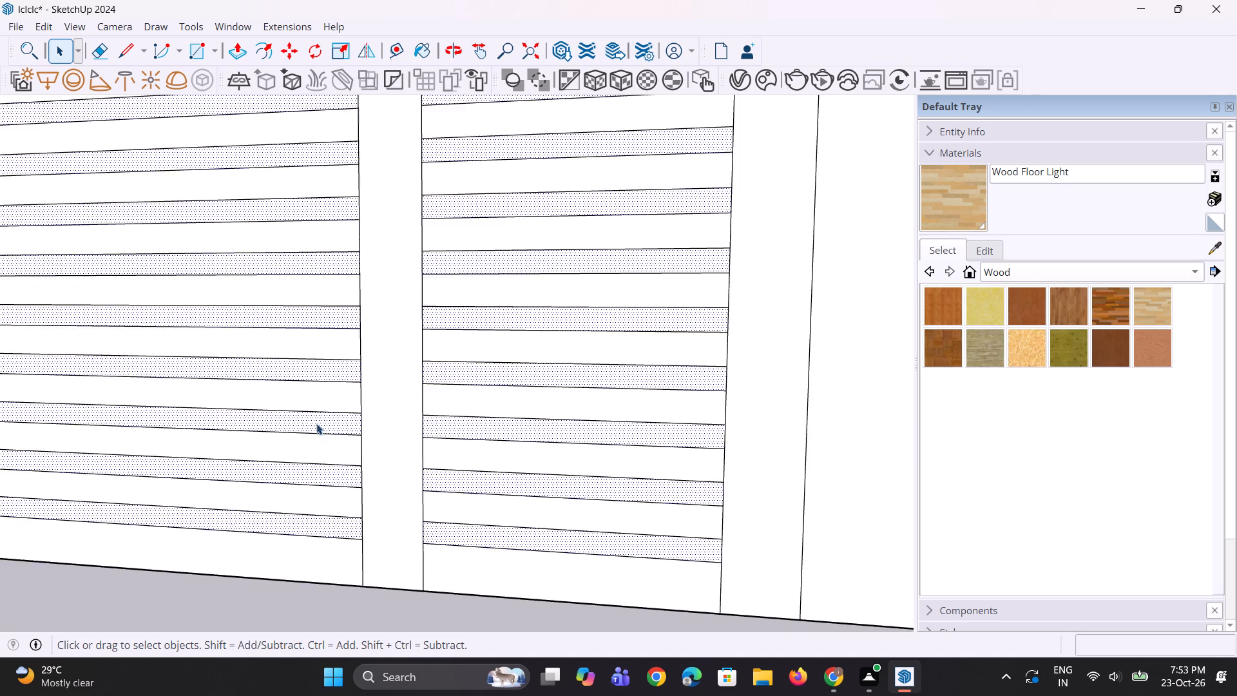
{"action": "scroll", "coordinate": [316, 423], "scroll_direction": "down", "scroll_amount": 9}
{"action": "key", "text": "m"}
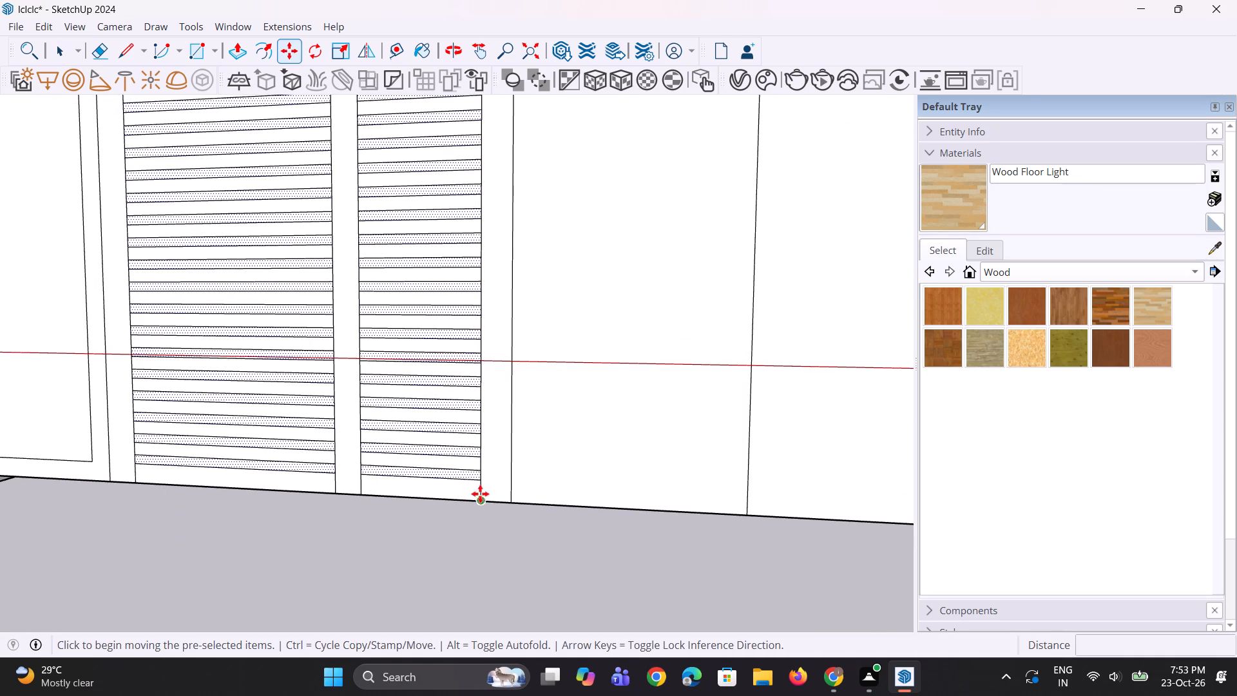
{"action": "left_click", "coordinate": [479, 483]}
{"action": "scroll", "coordinate": [437, 475], "scroll_direction": "down", "scroll_amount": 8}
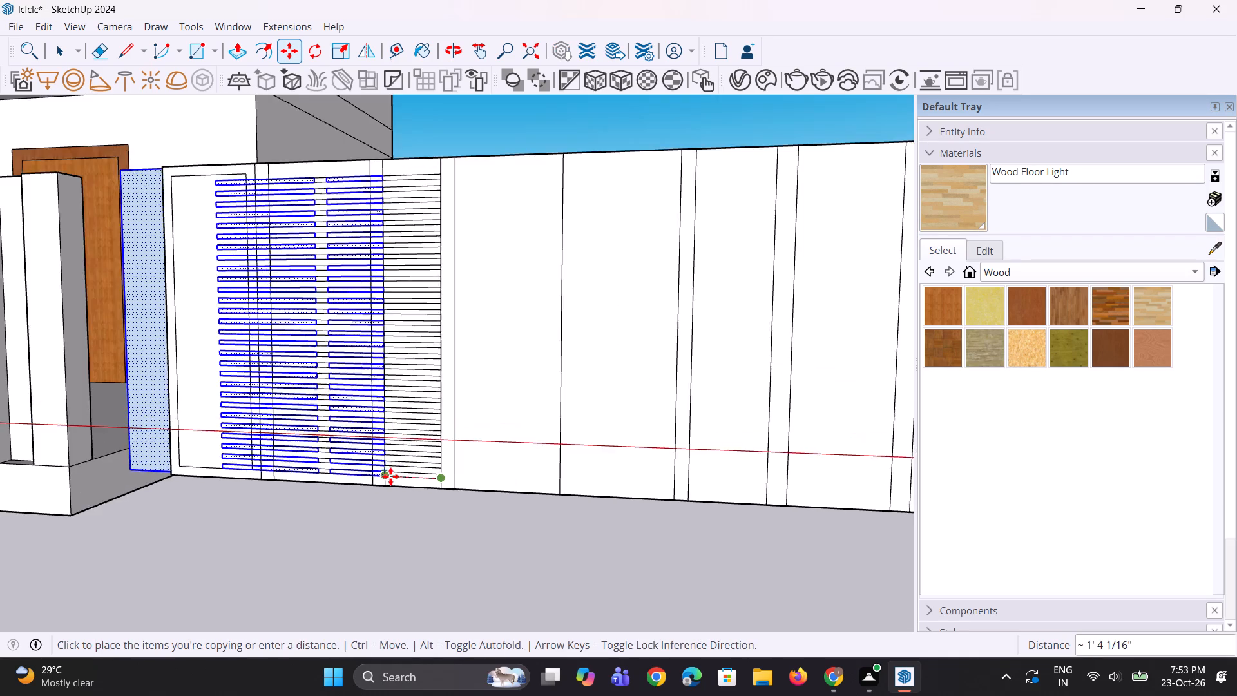
{"action": "scroll", "coordinate": [390, 476], "scroll_direction": "down", "scroll_amount": 3}
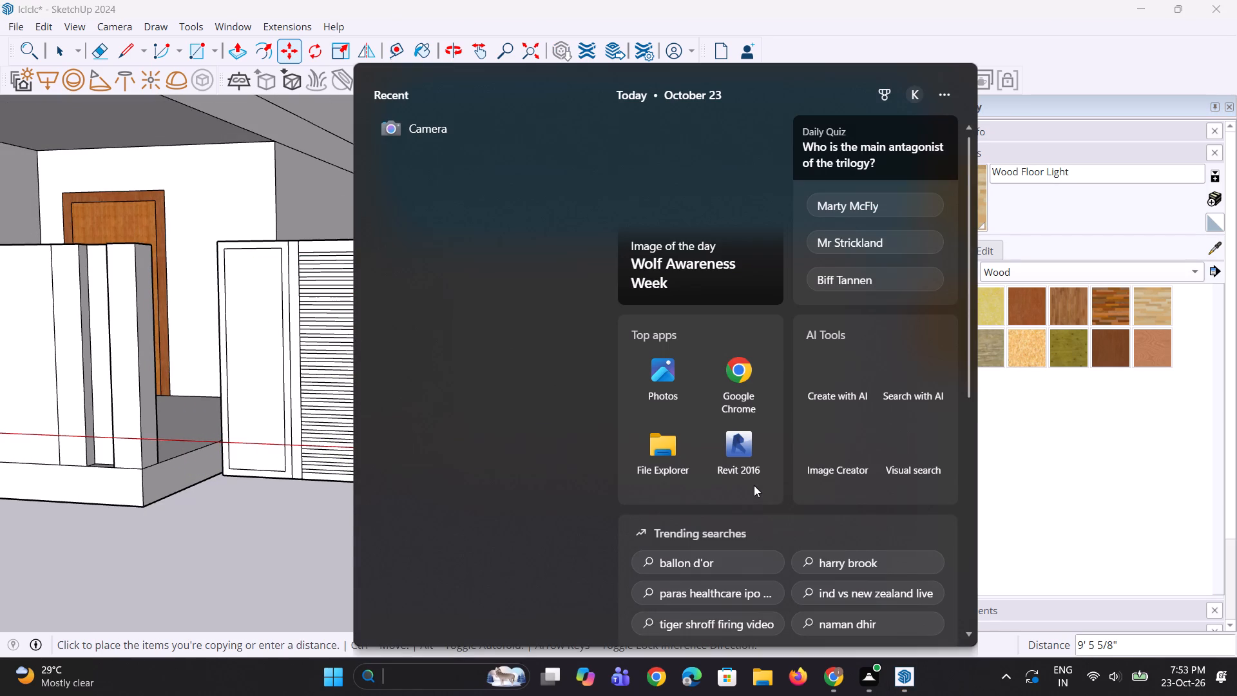
{"action": "key", "text": "space"}
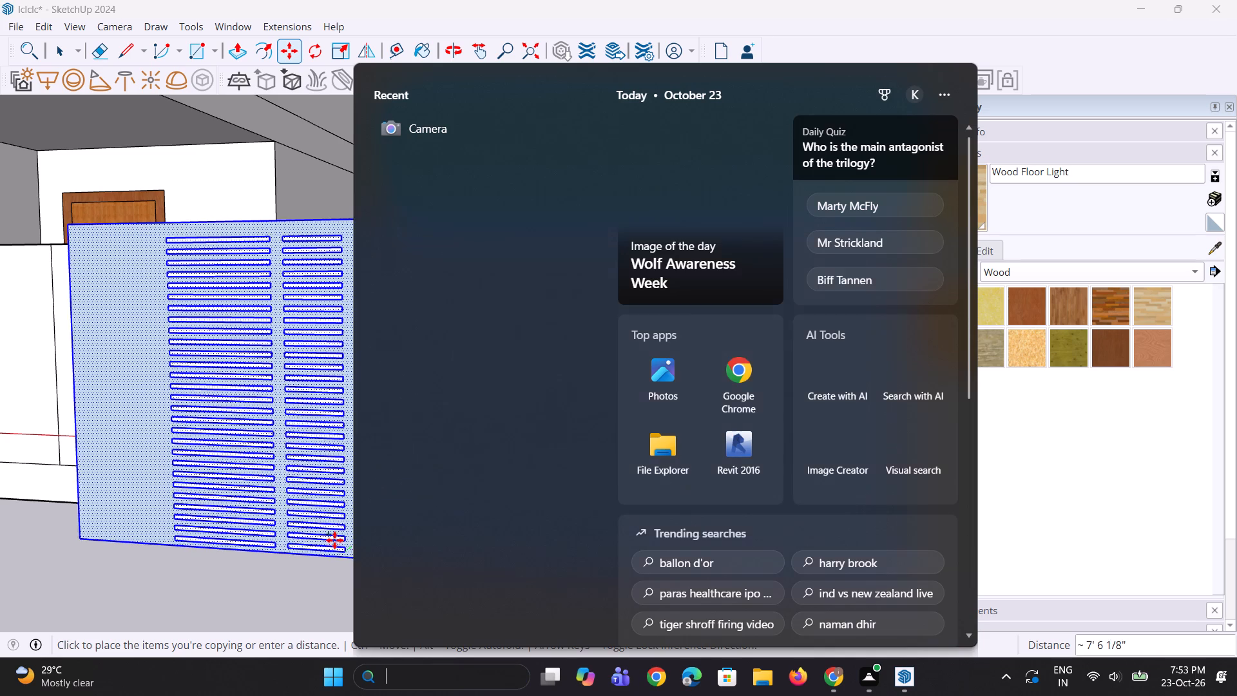
{"action": "left_click", "coordinate": [334, 540]}
{"action": "scroll", "coordinate": [316, 544], "scroll_direction": "down", "scroll_amount": 4}
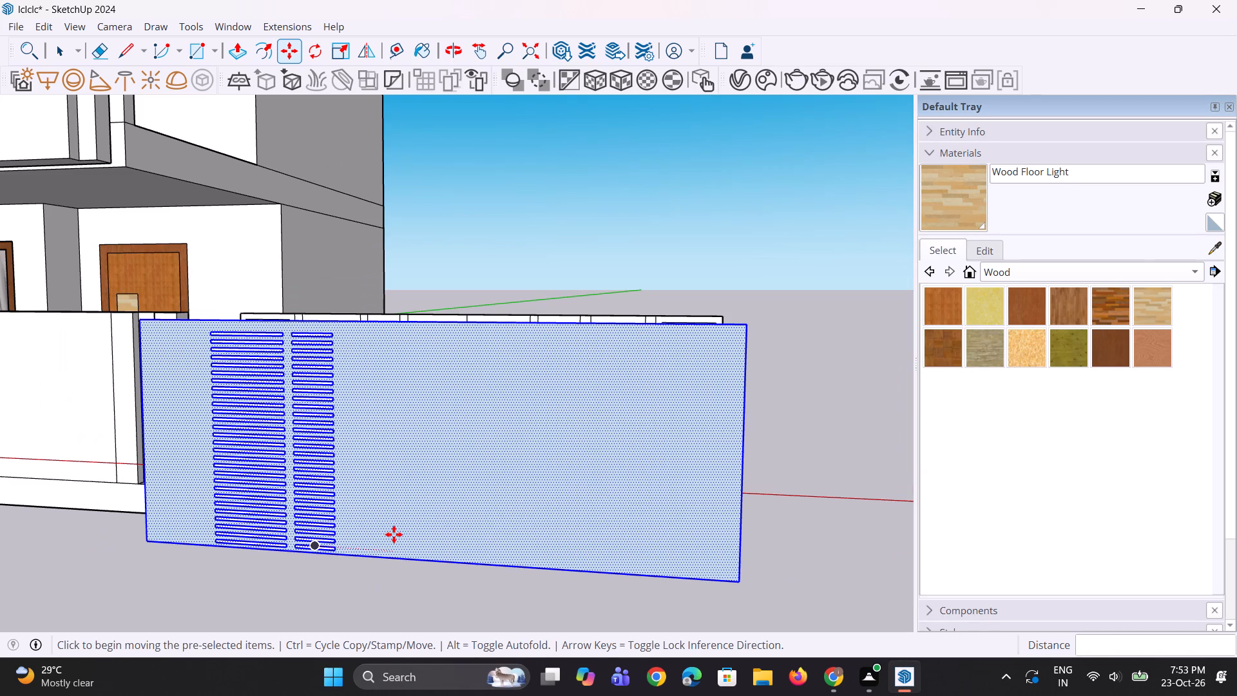
Undo the copy of the slat faces placed in front of the gate.
{"action": "key", "text": "Escape"}
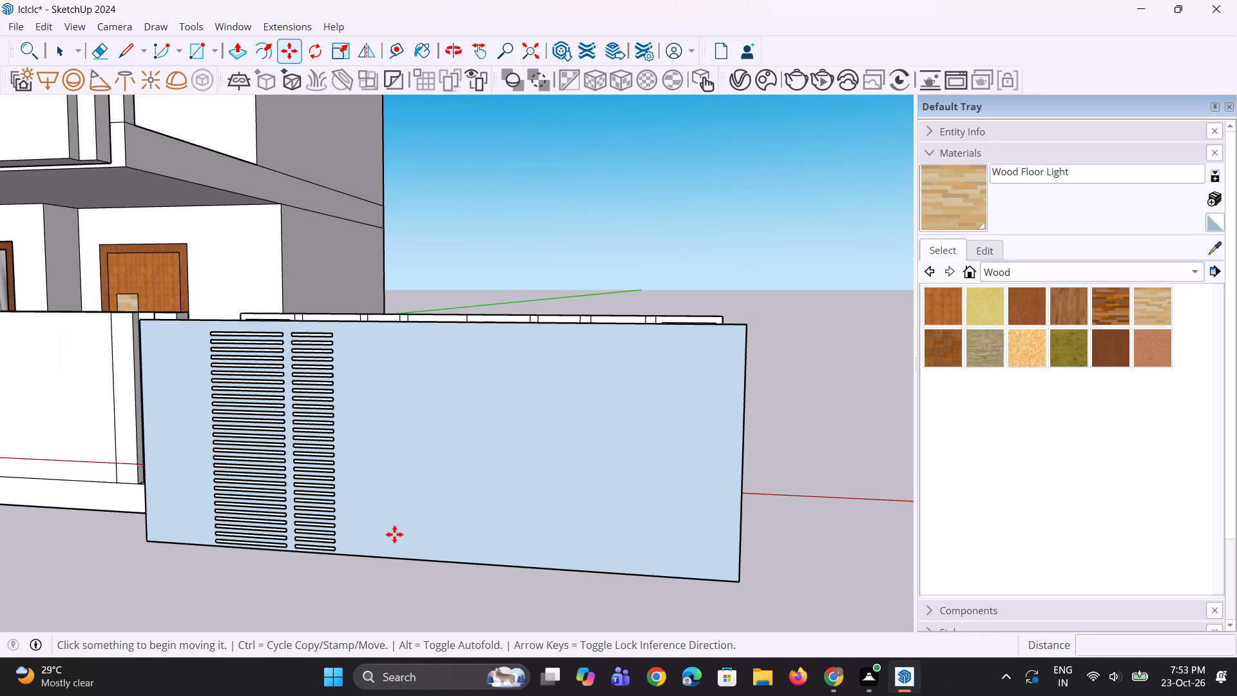
{"action": "key", "text": "ctrl+z"}
{"action": "key", "text": "space"}
{"action": "key", "text": "space"}
{"action": "key", "text": "space"}
{"action": "scroll", "coordinate": [615, 344], "scroll_direction": "up", "scroll_amount": 1}
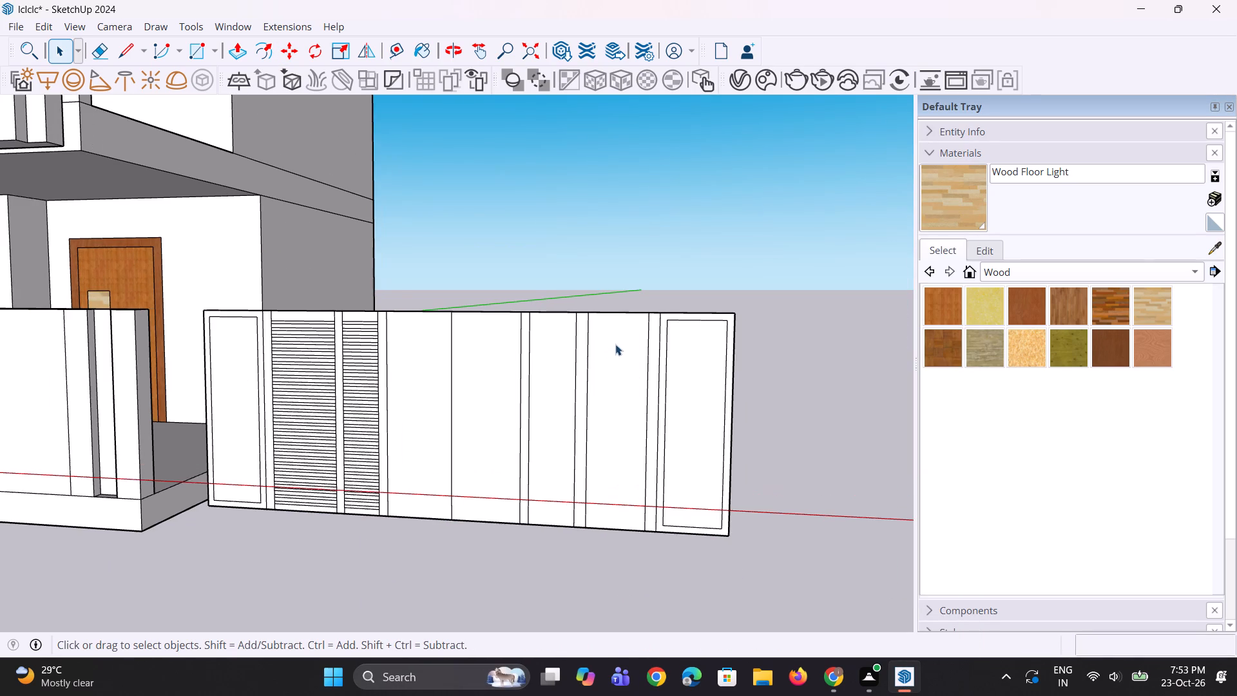
{"action": "scroll", "coordinate": [519, 349], "scroll_direction": "up", "scroll_amount": 2}
{"action": "scroll", "coordinate": [441, 325], "scroll_direction": "up", "scroll_amount": 1}
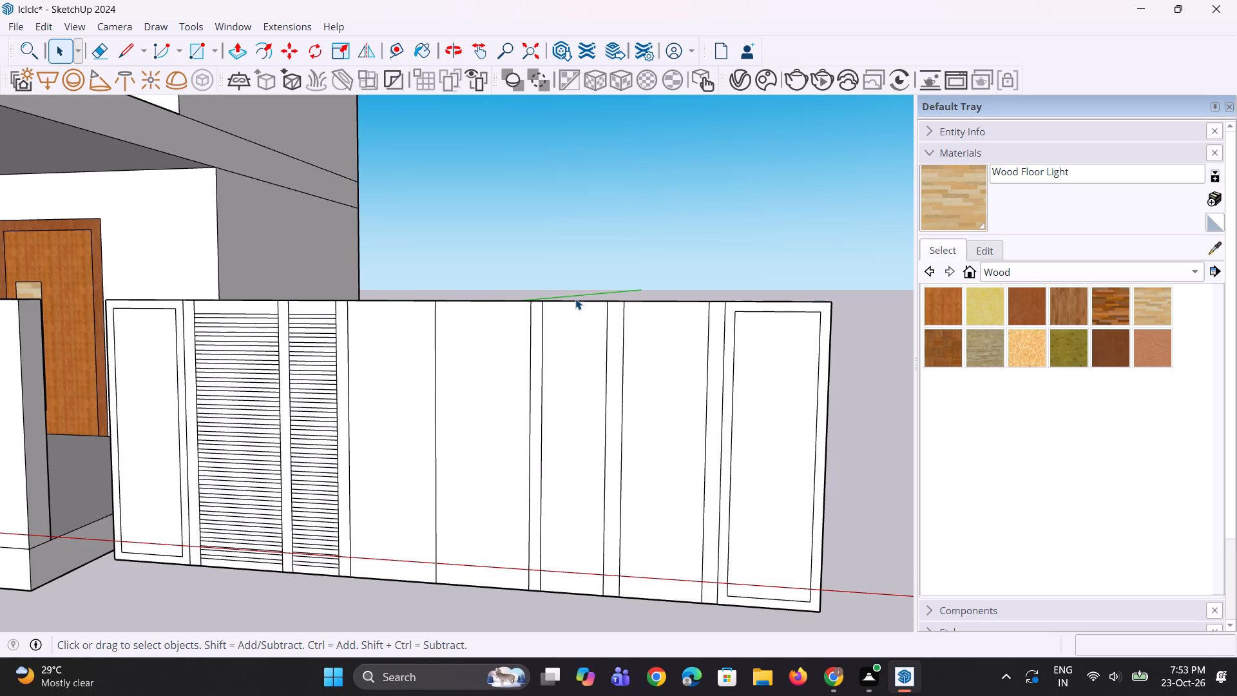
Copy the top edges of the two wide strips beside the gate's right-hand framed end strip about 4 7/16" downwards.
{"action": "left_click", "coordinate": [573, 301]}
{"action": "scroll", "coordinate": [548, 311], "scroll_direction": "up", "scroll_amount": 5}
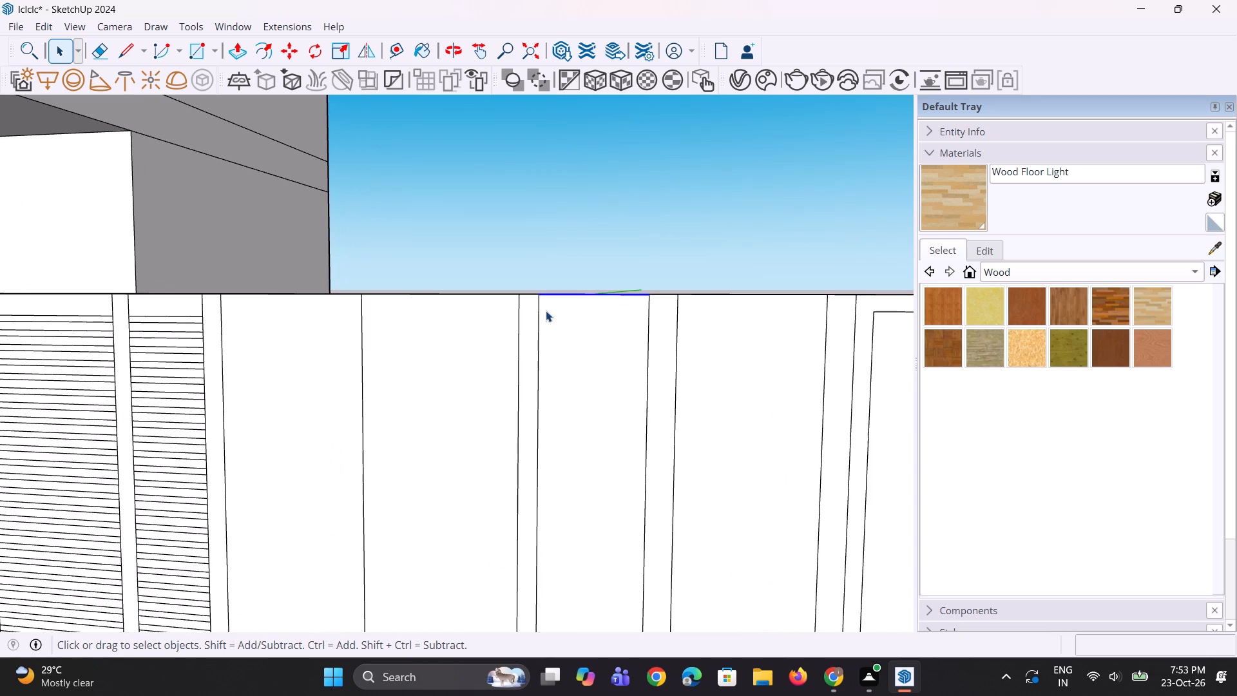
{"action": "left_click", "coordinate": [696, 296], "text": "ctrl"}
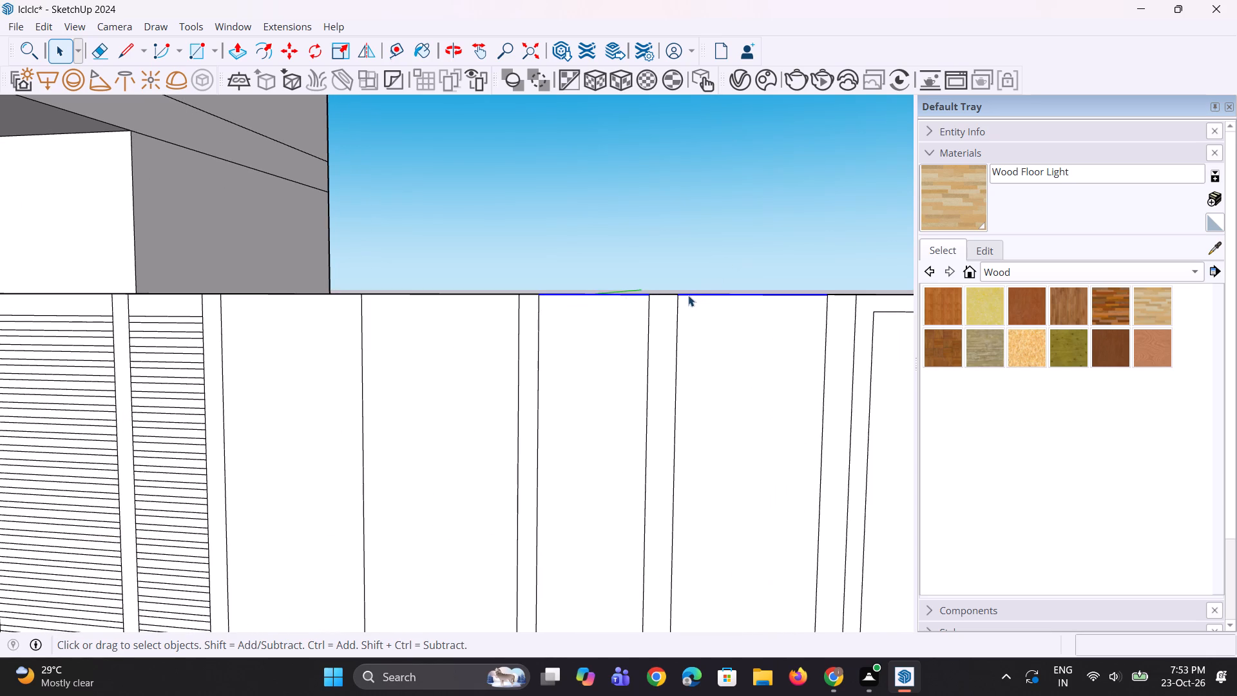
{"action": "key", "text": "m"}
{"action": "left_click", "coordinate": [678, 295]}
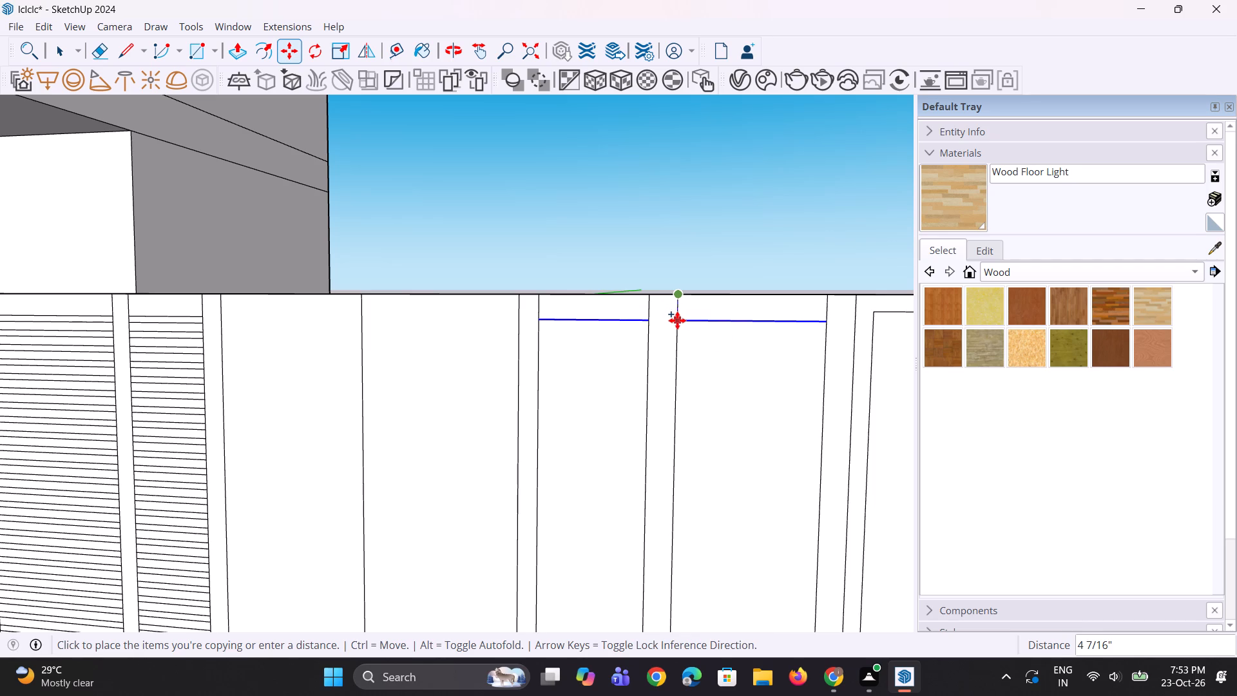
{"action": "left_click", "coordinate": [677, 320]}
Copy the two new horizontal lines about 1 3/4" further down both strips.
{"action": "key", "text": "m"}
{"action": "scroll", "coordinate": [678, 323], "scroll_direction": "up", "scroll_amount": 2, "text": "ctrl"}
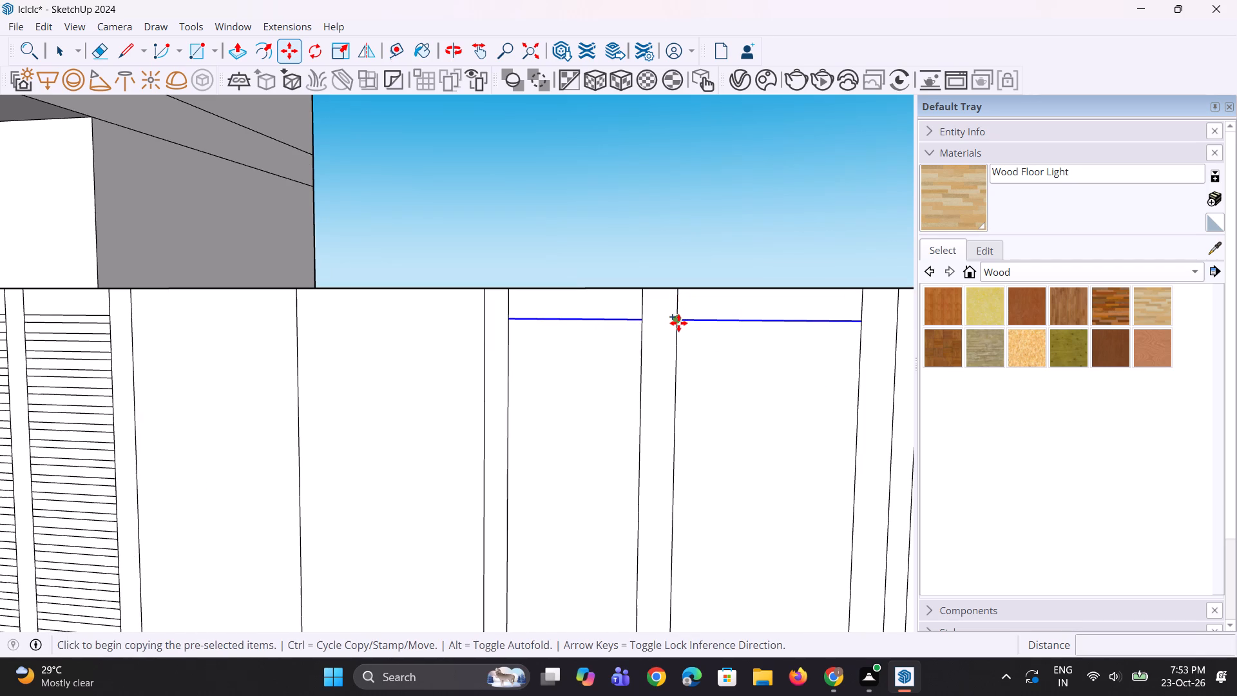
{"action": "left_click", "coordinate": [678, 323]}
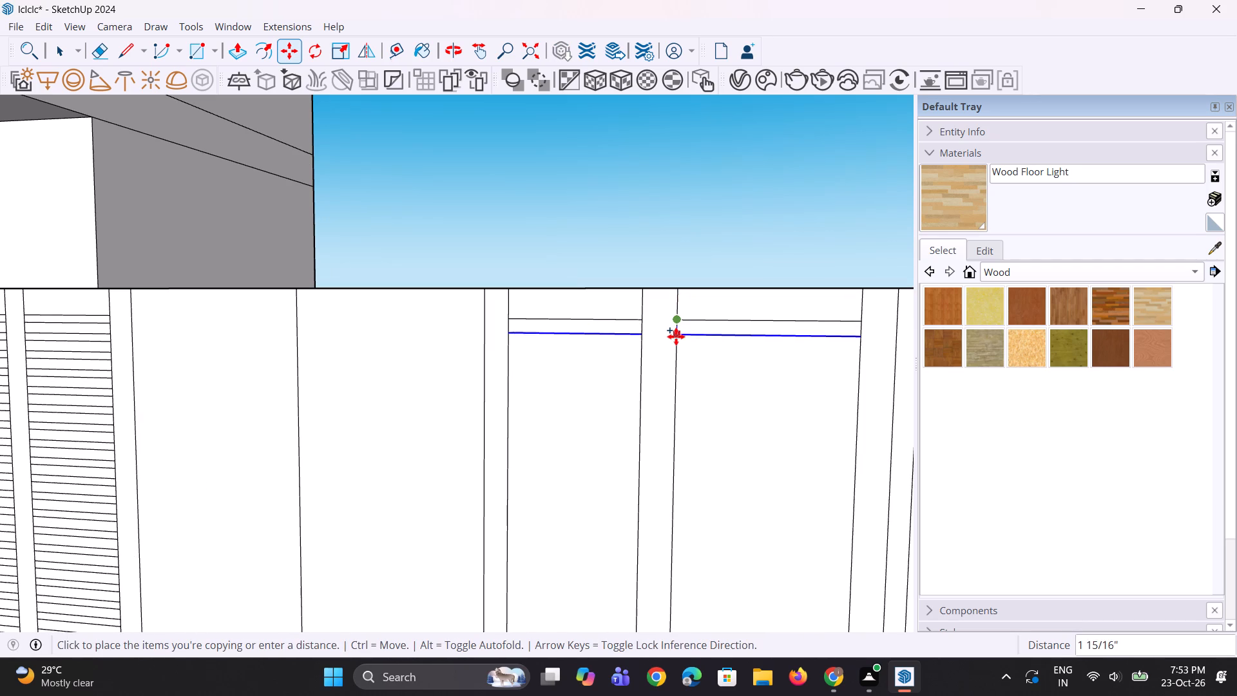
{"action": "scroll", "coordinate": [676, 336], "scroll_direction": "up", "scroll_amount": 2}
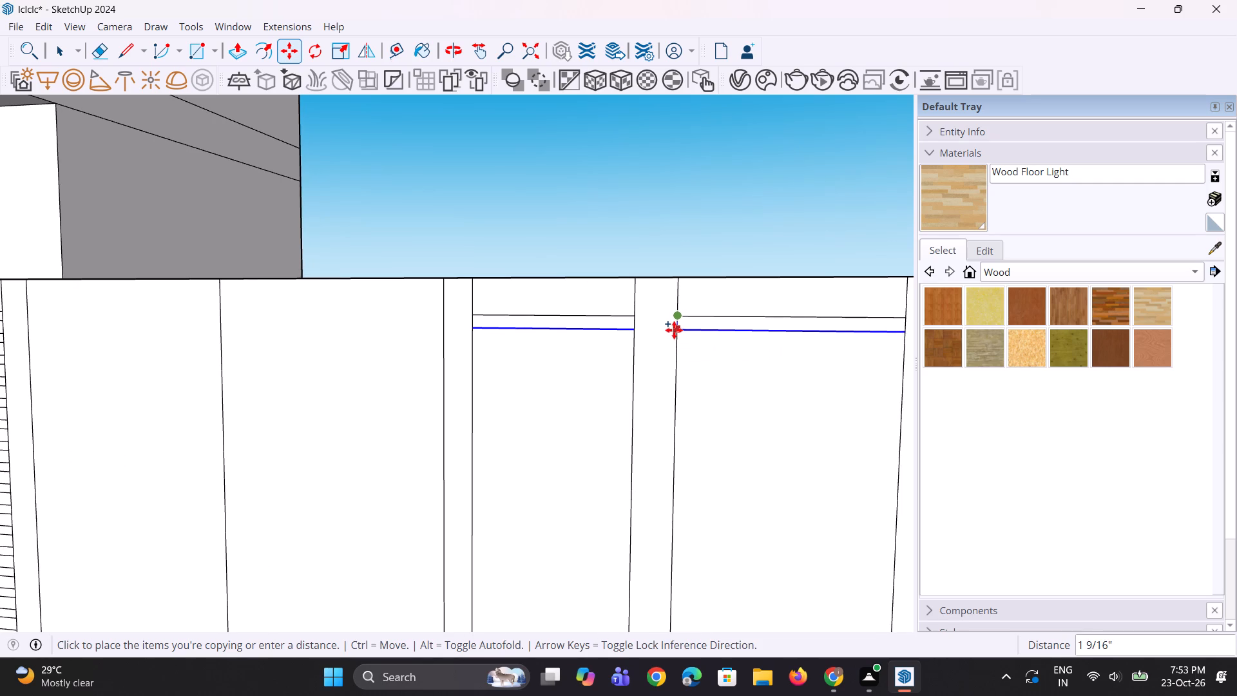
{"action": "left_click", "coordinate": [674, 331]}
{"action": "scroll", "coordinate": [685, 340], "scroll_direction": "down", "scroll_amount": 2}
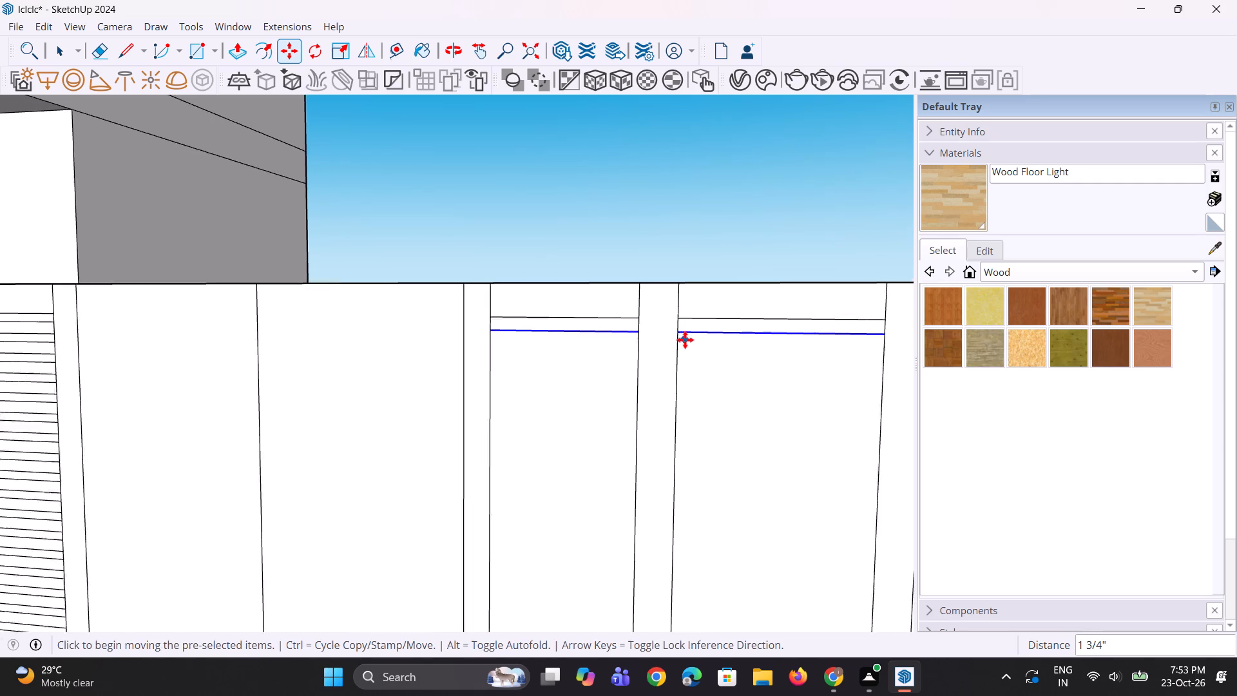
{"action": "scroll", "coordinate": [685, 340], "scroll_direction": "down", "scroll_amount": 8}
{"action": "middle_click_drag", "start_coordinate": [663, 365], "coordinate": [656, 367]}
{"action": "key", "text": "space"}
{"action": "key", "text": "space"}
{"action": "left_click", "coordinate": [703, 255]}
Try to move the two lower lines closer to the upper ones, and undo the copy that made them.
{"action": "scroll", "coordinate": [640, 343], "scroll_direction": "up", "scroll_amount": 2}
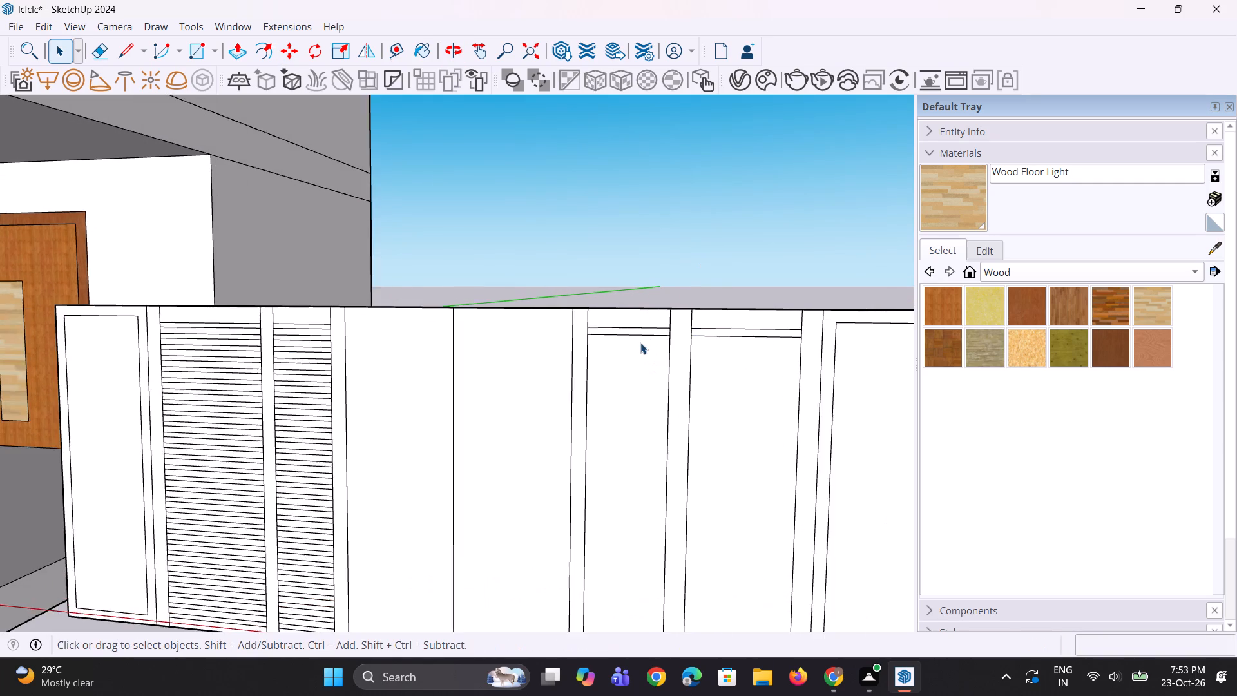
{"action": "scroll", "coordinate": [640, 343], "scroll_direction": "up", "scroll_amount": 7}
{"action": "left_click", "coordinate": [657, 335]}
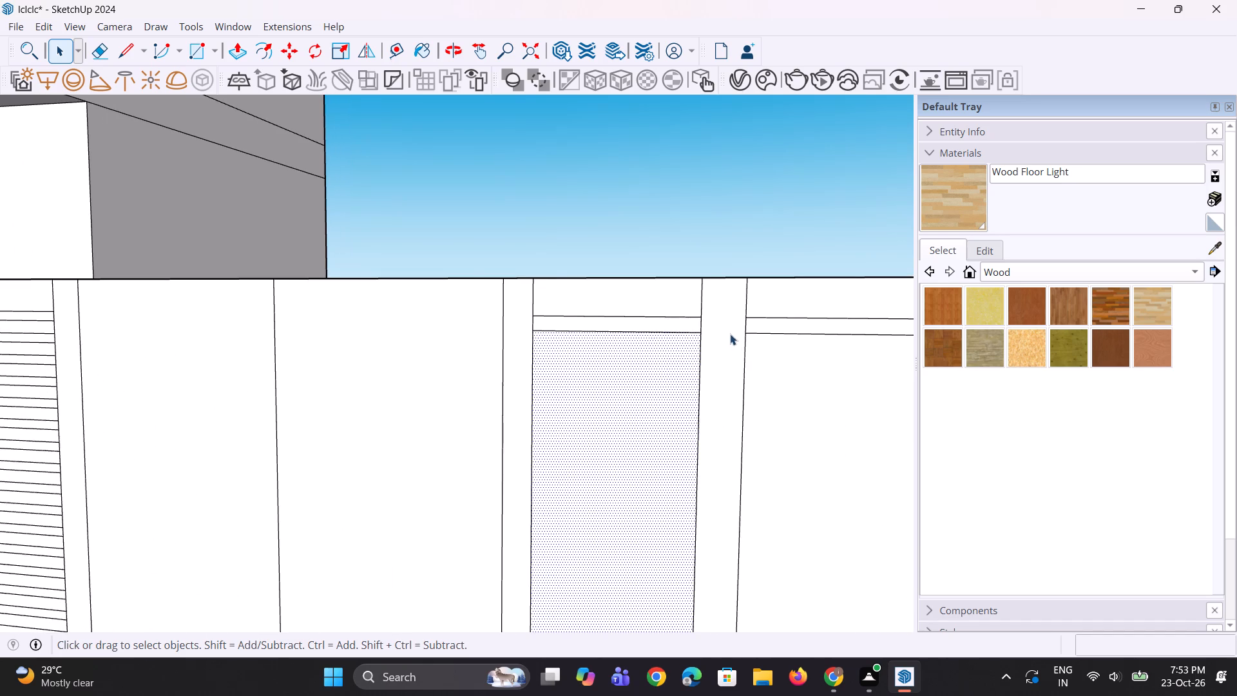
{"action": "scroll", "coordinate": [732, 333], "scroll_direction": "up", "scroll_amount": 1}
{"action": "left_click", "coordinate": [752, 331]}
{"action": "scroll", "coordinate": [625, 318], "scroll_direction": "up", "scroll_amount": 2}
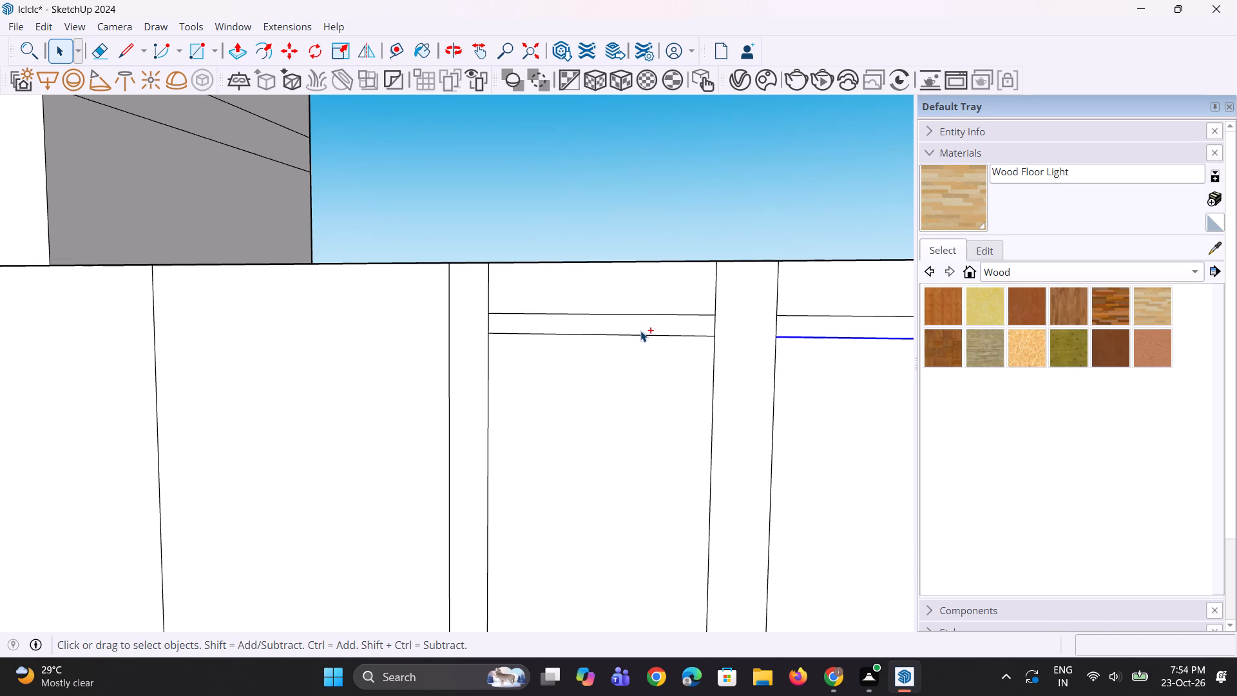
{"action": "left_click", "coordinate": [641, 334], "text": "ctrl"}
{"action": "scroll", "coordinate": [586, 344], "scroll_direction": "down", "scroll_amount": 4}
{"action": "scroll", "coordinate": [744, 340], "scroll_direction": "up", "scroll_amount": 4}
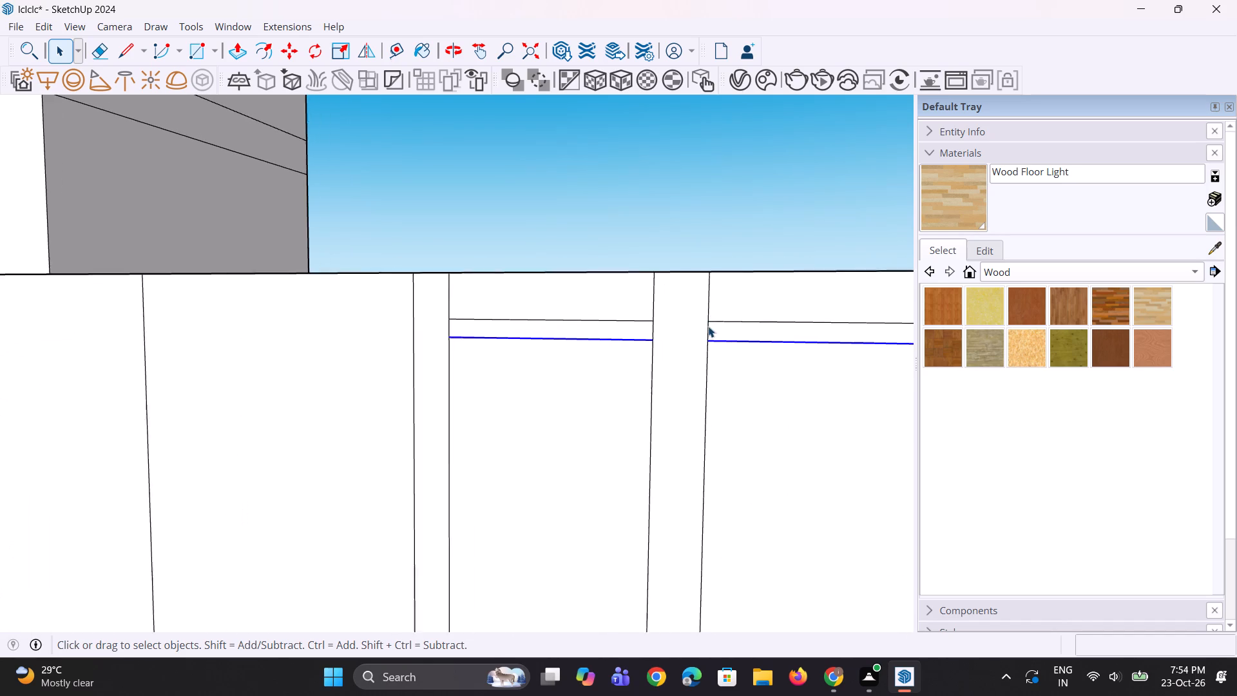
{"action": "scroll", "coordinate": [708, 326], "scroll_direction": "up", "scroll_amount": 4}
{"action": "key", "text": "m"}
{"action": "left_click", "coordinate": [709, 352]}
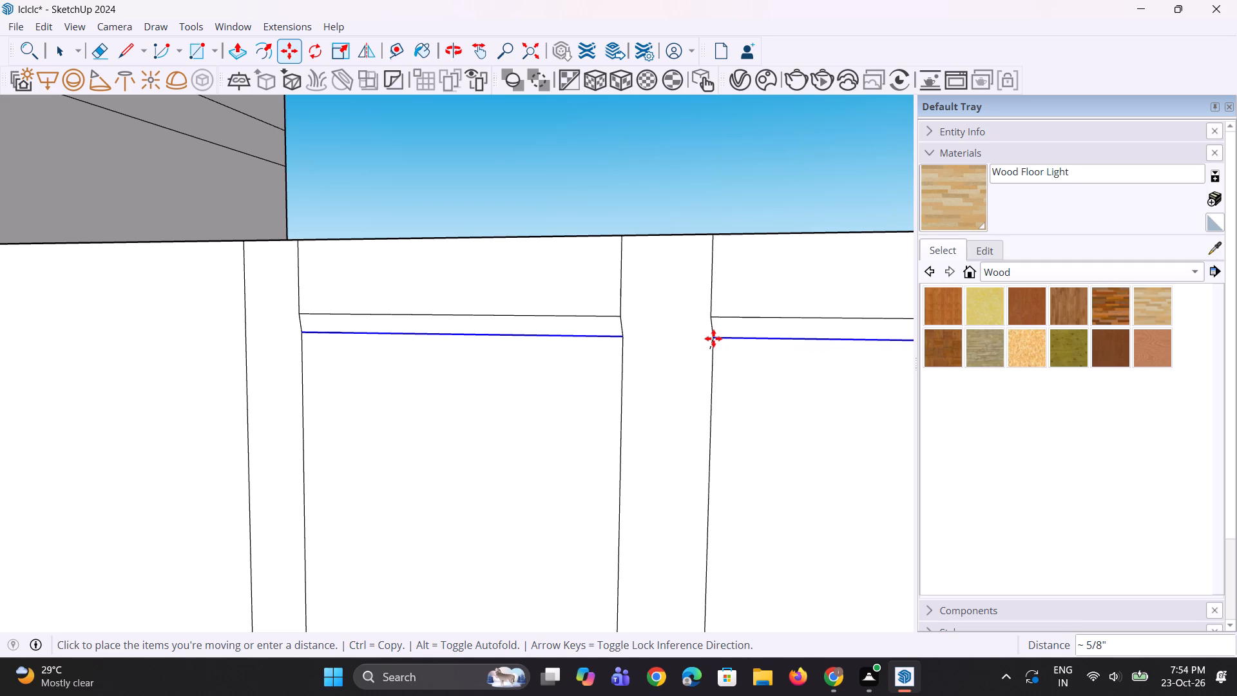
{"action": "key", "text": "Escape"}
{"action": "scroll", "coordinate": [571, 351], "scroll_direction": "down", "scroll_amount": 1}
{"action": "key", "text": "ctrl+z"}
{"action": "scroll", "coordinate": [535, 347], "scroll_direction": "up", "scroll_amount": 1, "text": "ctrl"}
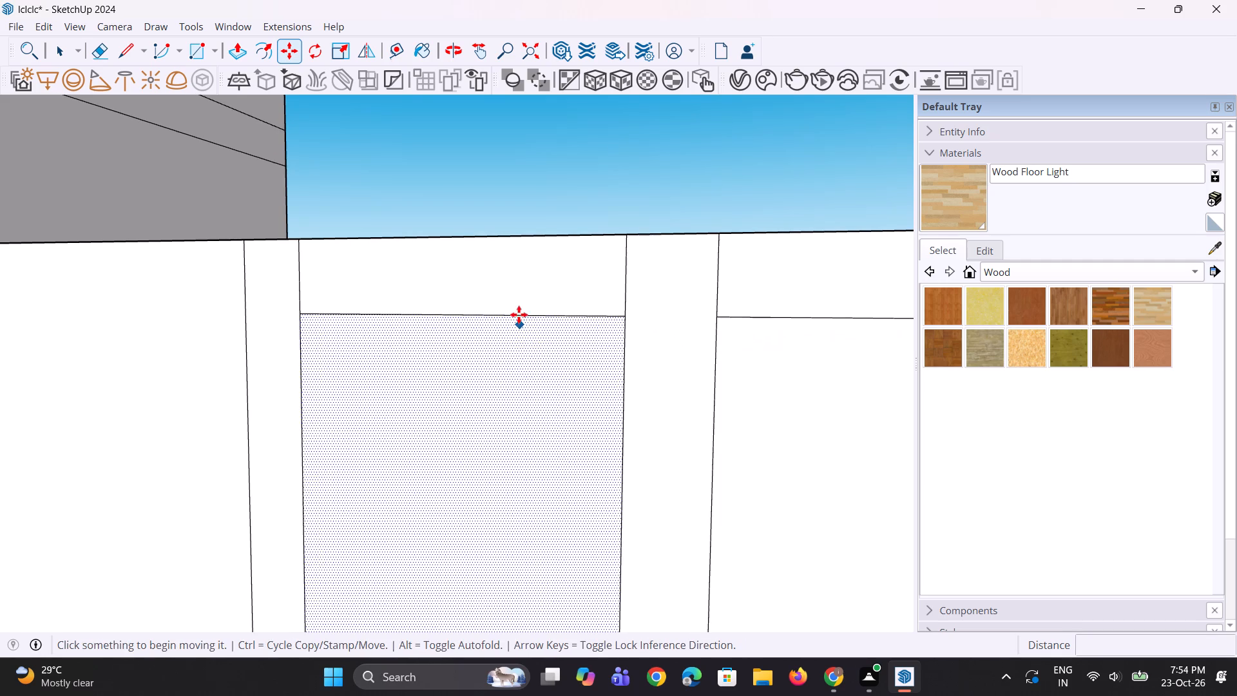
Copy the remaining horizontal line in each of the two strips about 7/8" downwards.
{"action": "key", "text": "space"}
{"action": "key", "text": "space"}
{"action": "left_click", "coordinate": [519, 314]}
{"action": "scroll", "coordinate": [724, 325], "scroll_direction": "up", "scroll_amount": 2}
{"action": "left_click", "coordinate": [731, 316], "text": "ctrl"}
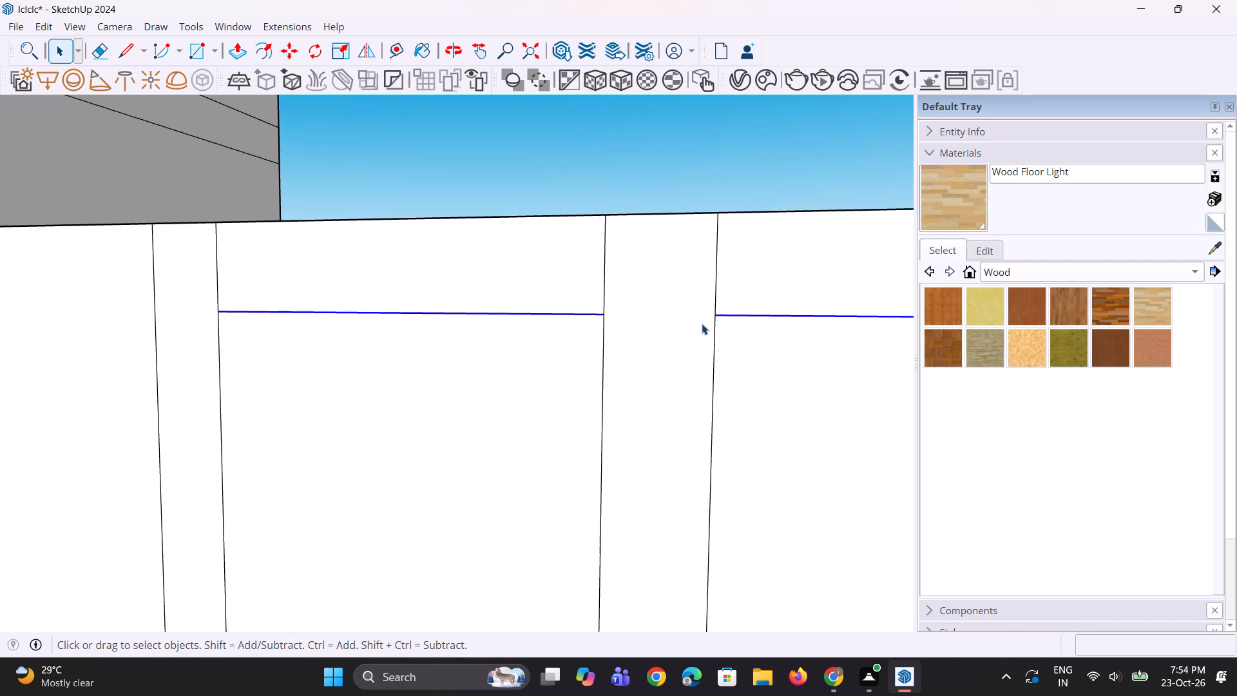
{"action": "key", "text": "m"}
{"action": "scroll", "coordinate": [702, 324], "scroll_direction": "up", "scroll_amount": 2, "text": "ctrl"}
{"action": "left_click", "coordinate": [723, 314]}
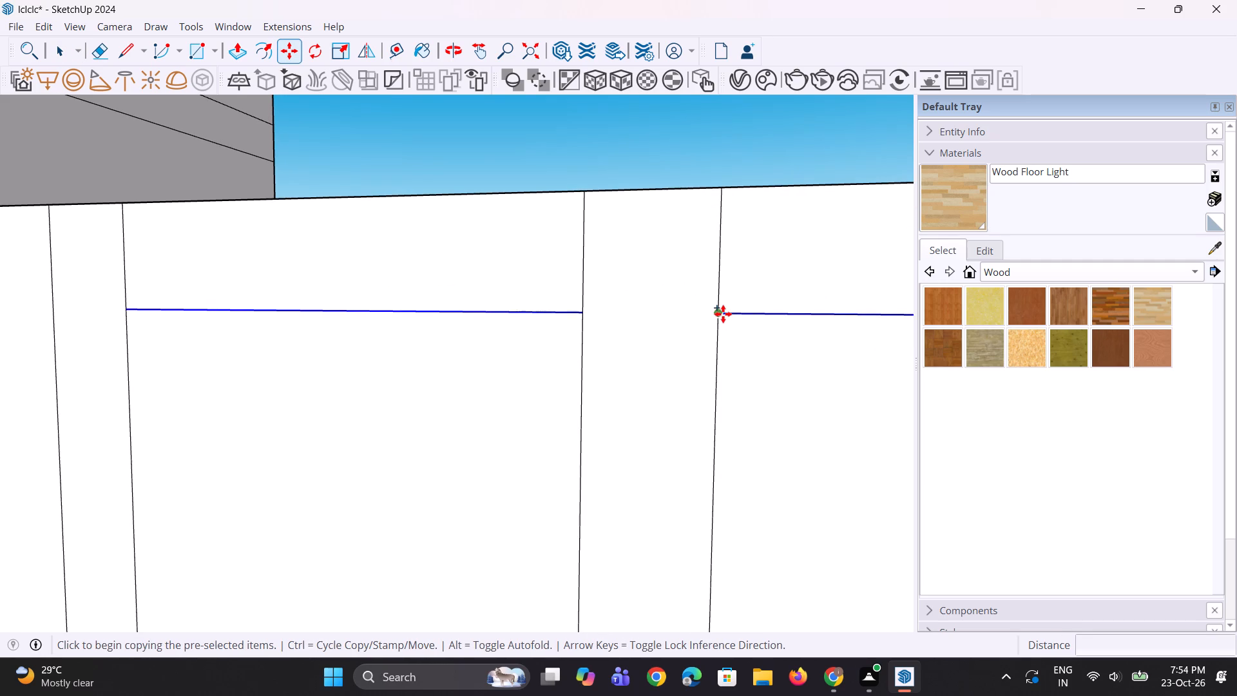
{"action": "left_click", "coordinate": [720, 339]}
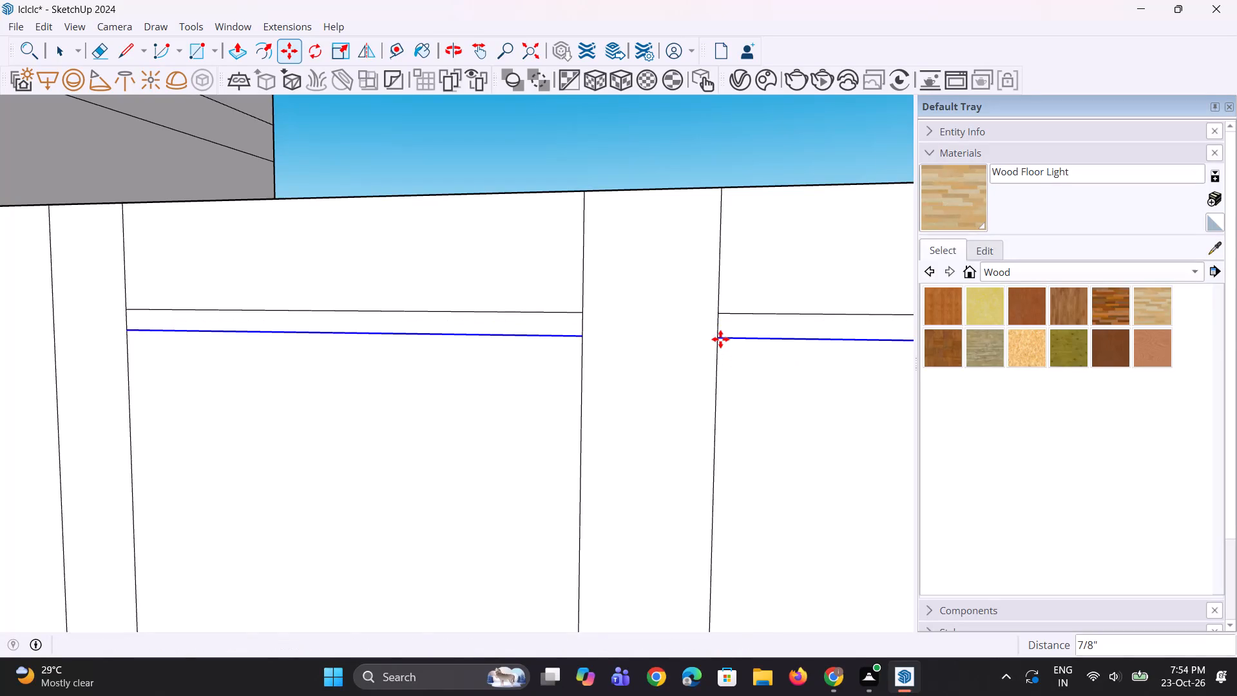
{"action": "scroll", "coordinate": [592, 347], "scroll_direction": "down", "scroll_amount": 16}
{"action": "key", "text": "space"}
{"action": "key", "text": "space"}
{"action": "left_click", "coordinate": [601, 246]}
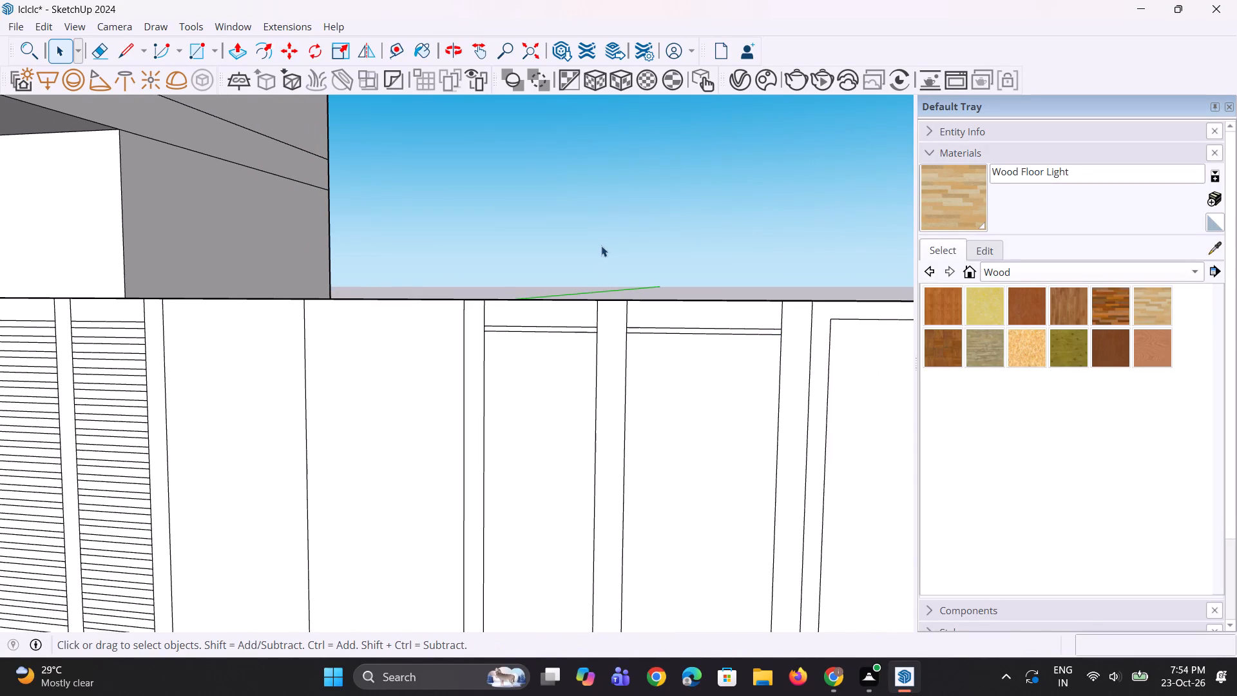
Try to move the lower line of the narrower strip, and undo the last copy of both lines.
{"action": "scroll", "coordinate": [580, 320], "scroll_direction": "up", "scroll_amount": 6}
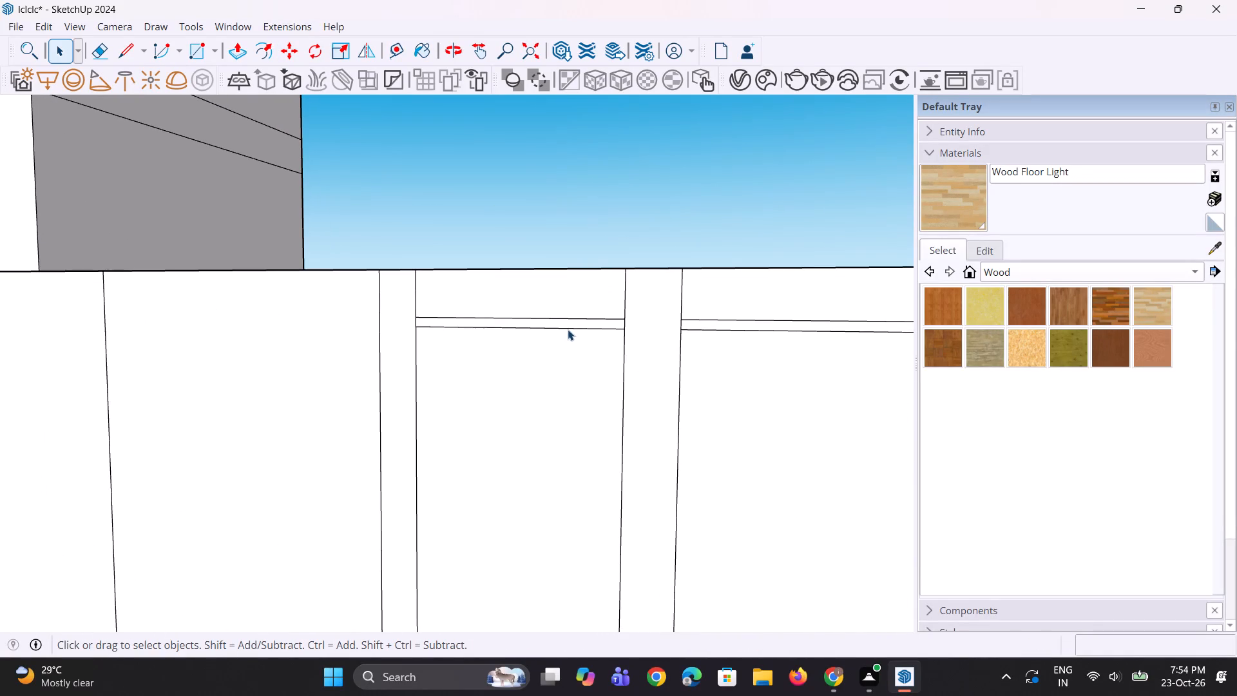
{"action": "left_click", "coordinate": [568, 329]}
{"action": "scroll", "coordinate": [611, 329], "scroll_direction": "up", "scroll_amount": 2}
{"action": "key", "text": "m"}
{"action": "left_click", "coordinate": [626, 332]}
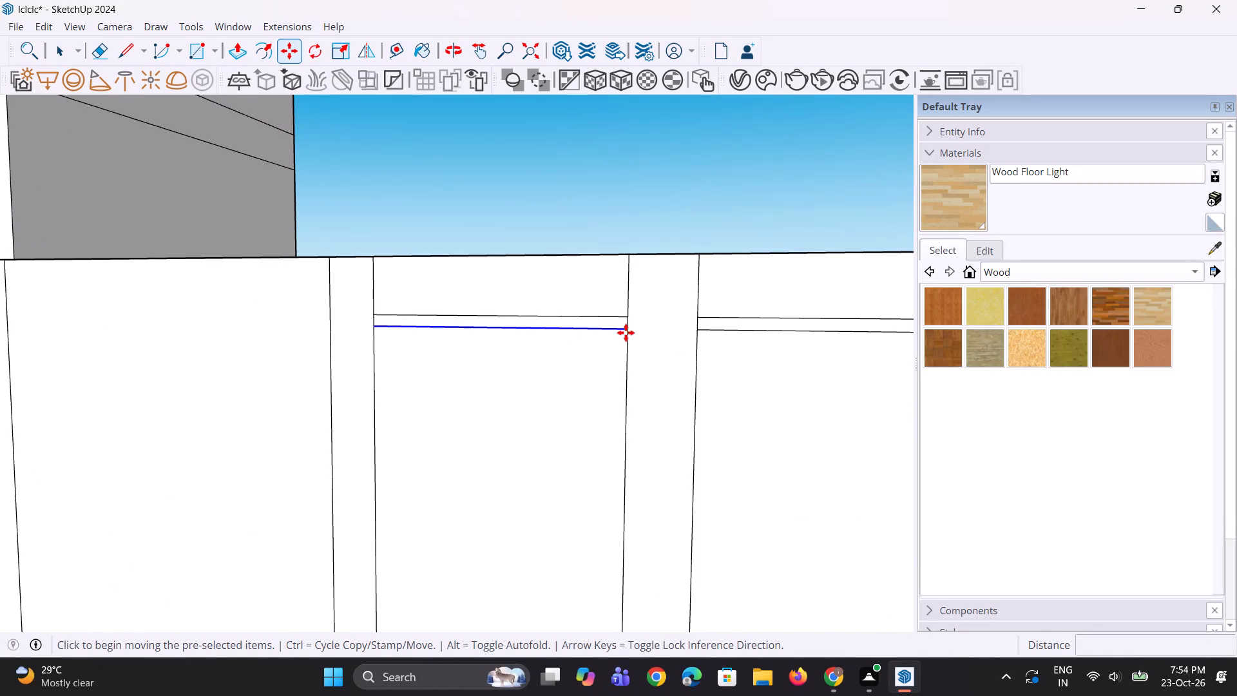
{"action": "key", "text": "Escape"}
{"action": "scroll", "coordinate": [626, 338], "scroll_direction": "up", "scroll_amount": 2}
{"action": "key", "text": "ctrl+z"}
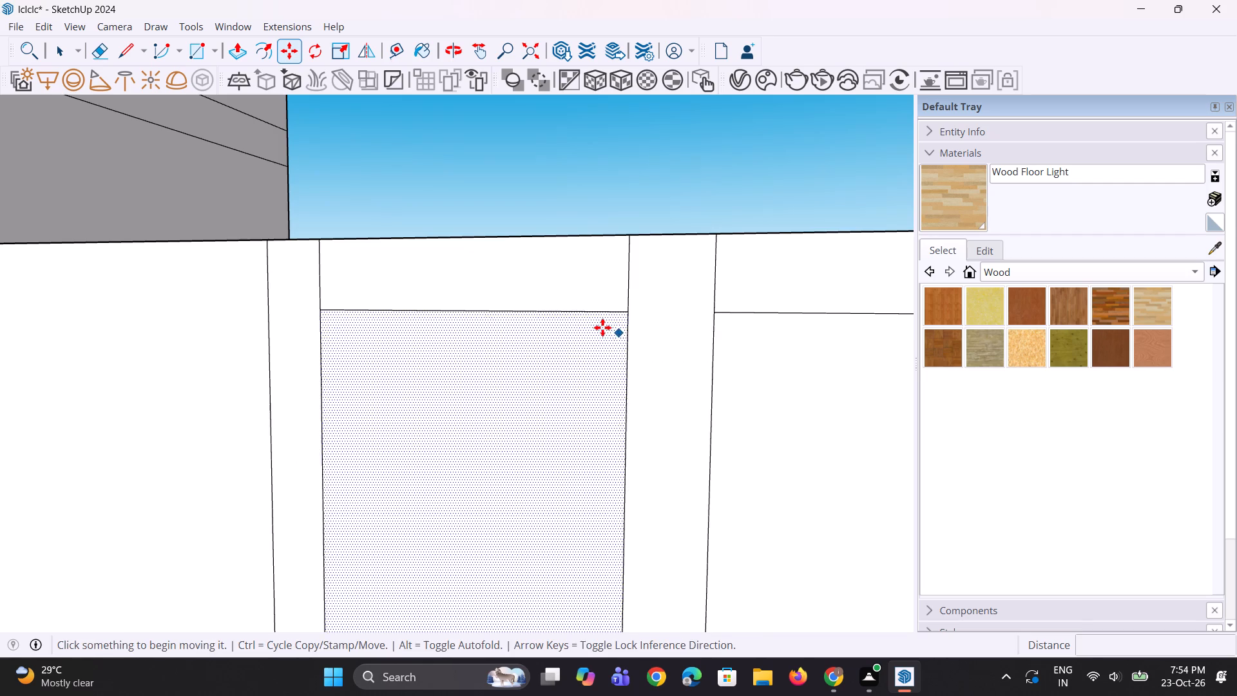
Copy the horizontal line in each of the two strips a short distance down to outline a thin slat.
{"action": "scroll", "coordinate": [601, 327], "scroll_direction": "up", "scroll_amount": 2, "text": "ctrl"}
{"action": "key", "text": "space"}
{"action": "key", "text": "space"}
{"action": "left_click", "coordinate": [590, 310]}
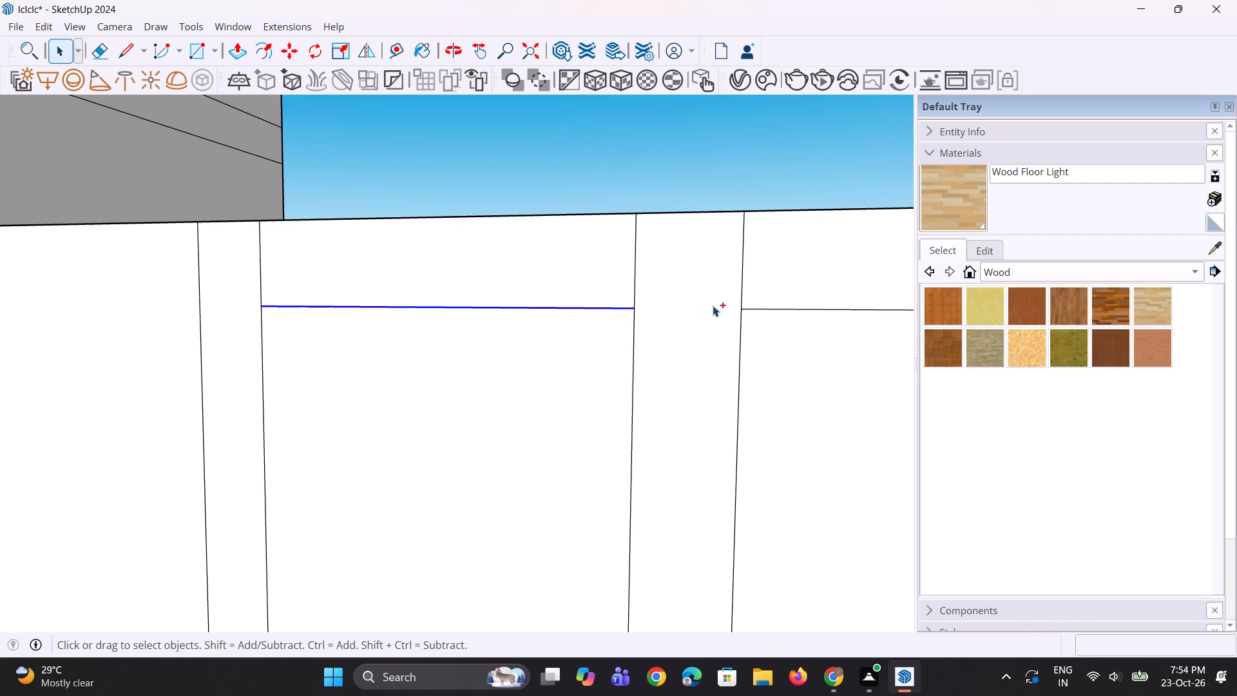
{"action": "left_click", "coordinate": [743, 309], "text": "ctrl"}
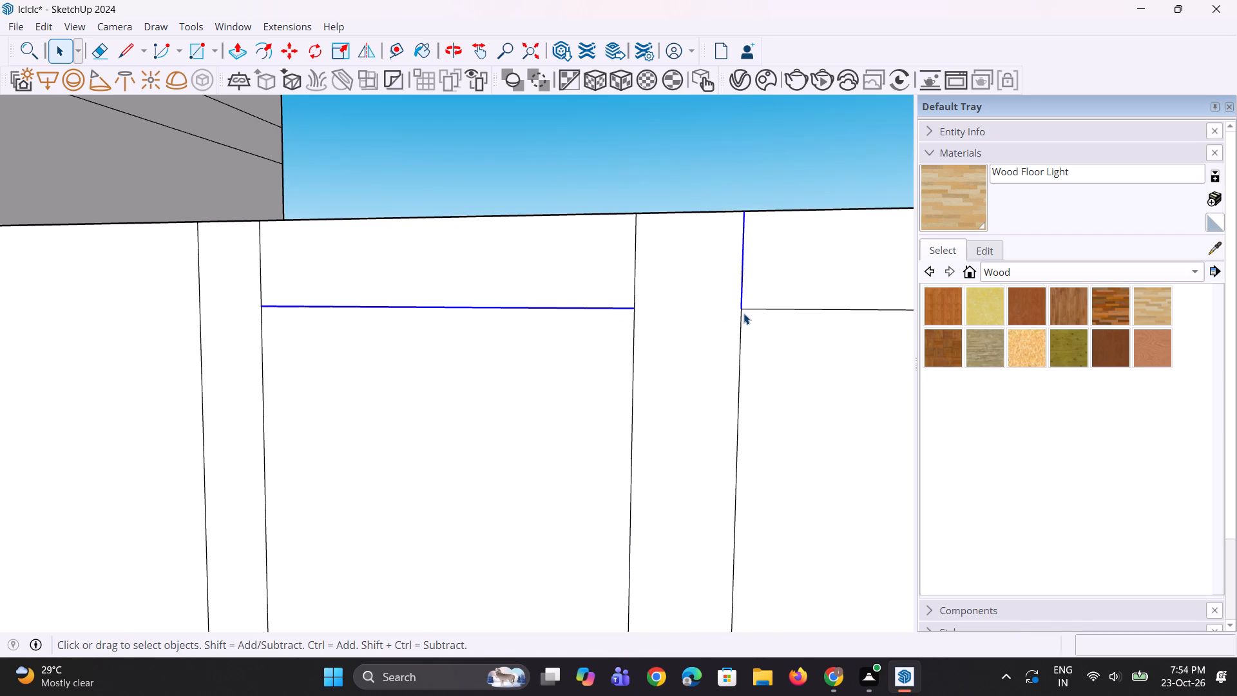
{"action": "left_click", "coordinate": [756, 307]}
{"action": "scroll", "coordinate": [646, 316], "scroll_direction": "up", "scroll_amount": 2}
{"action": "left_click", "coordinate": [619, 307], "text": "ctrl"}
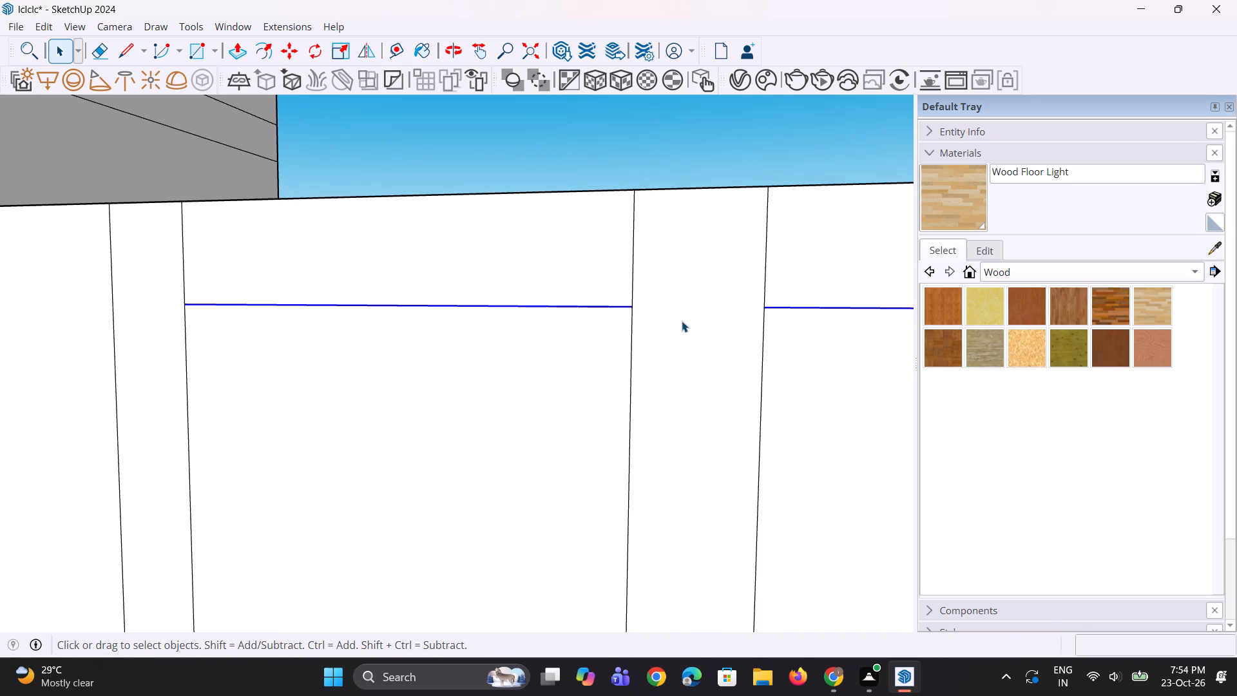
{"action": "key", "text": "m"}
{"action": "left_click", "coordinate": [762, 311]}
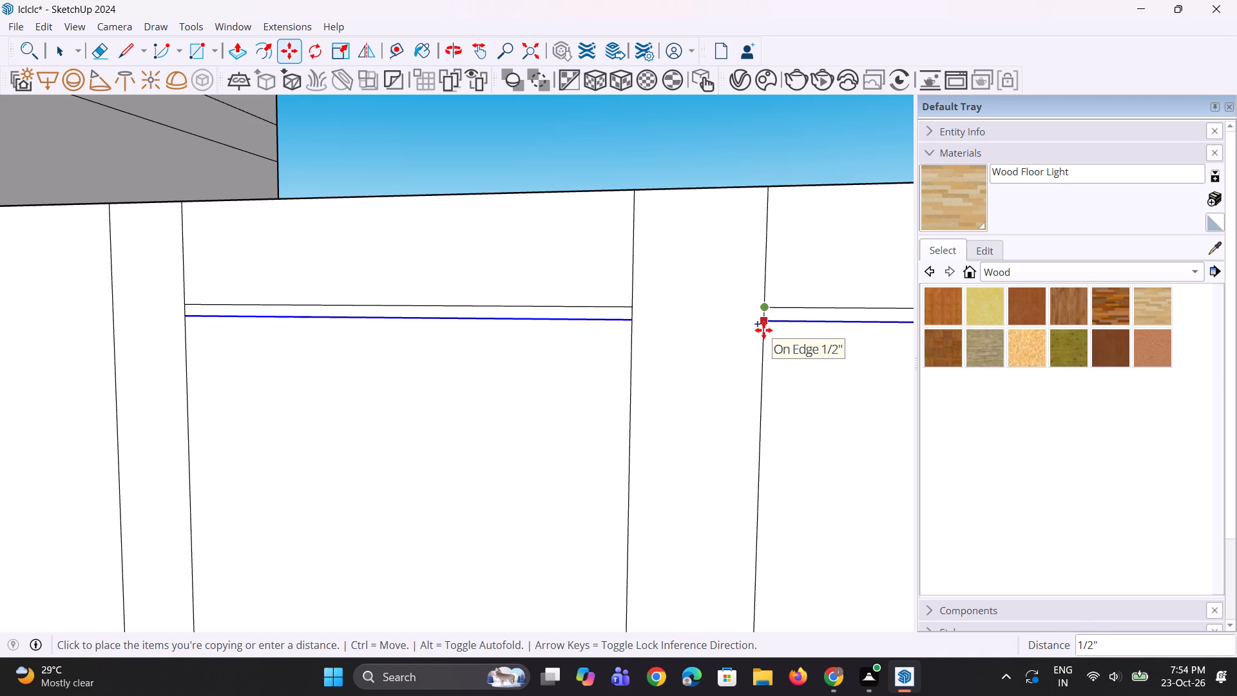
{"action": "left_click", "coordinate": [763, 332]}
{"action": "scroll", "coordinate": [741, 332], "scroll_direction": "down", "scroll_amount": 15}
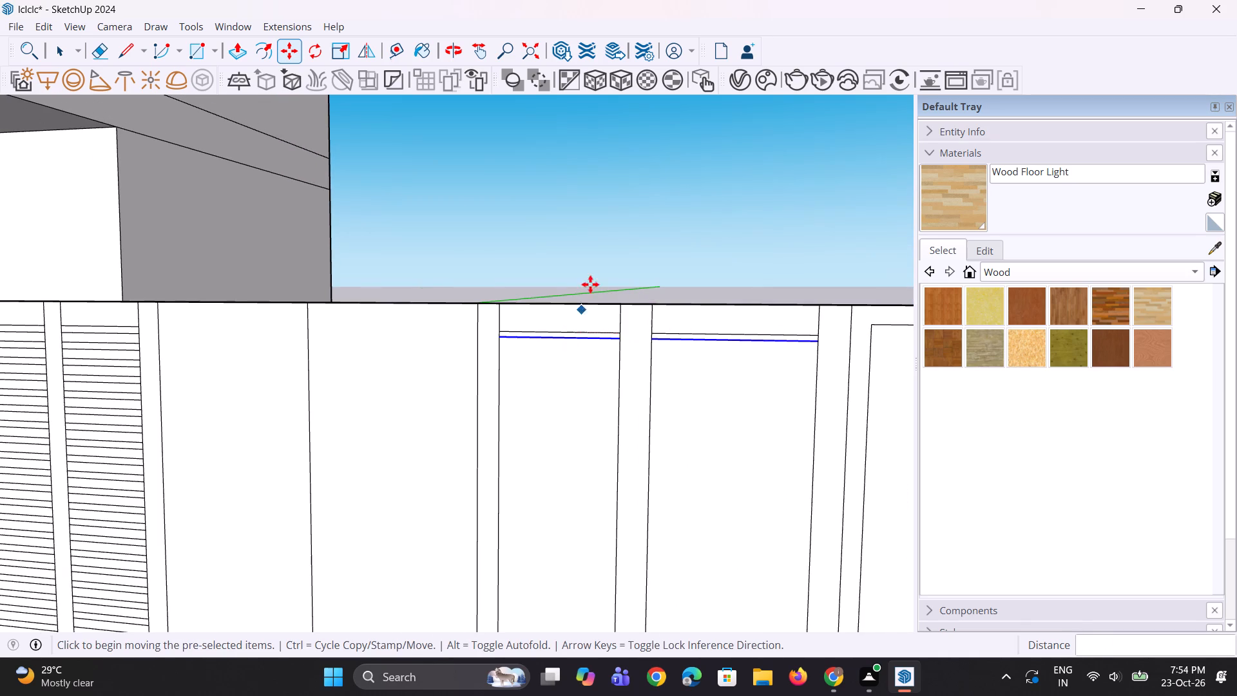
{"action": "key", "text": "space"}
{"action": "key", "text": "space"}
{"action": "left_click", "coordinate": [627, 206]}
Copy the thin slat faces of both strips about 2 1/16" downwards.
{"action": "scroll", "coordinate": [596, 305], "scroll_direction": "up", "scroll_amount": 8}
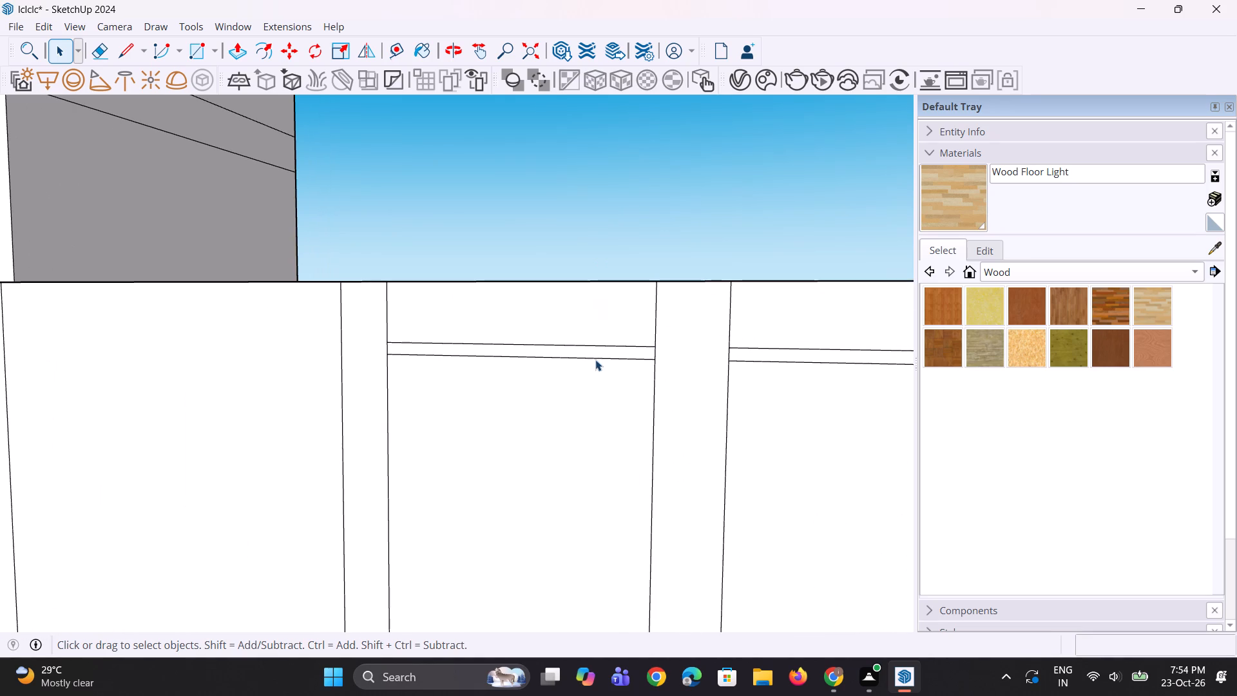
{"action": "left_click", "coordinate": [597, 354]}
{"action": "left_click", "coordinate": [738, 357], "text": "ctrl"}
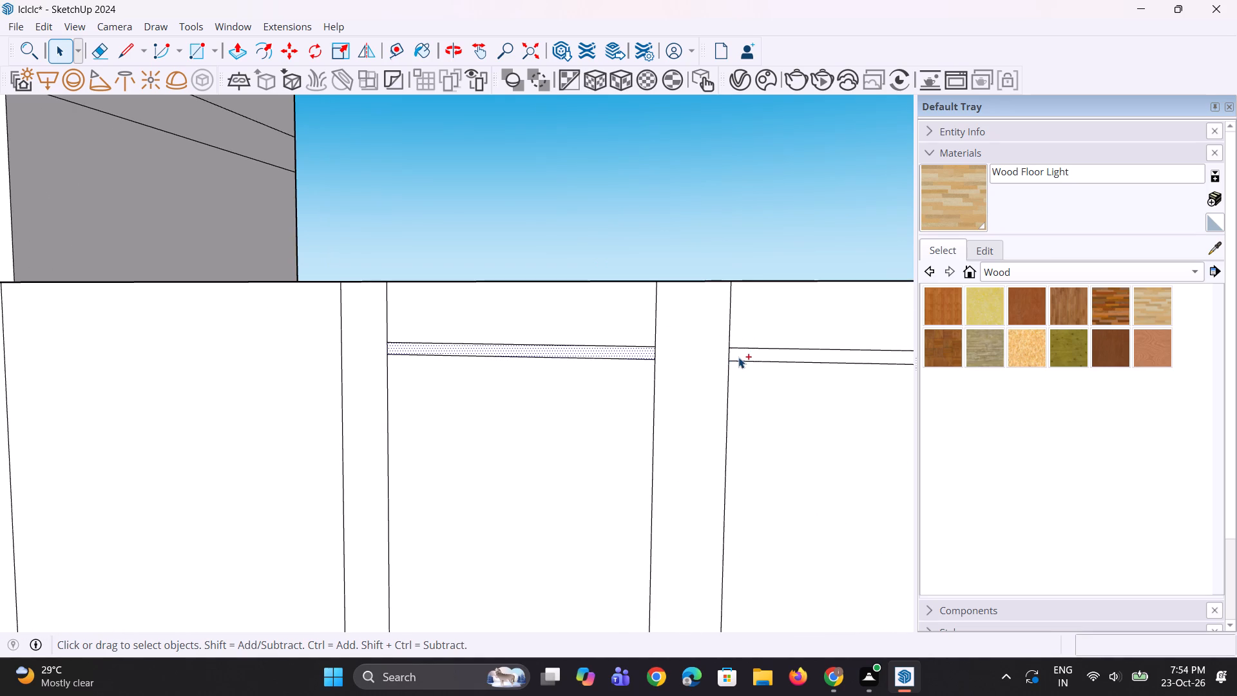
{"action": "key", "text": "m"}
{"action": "scroll", "coordinate": [725, 345], "scroll_direction": "up", "scroll_amount": 2, "text": "ctrl"}
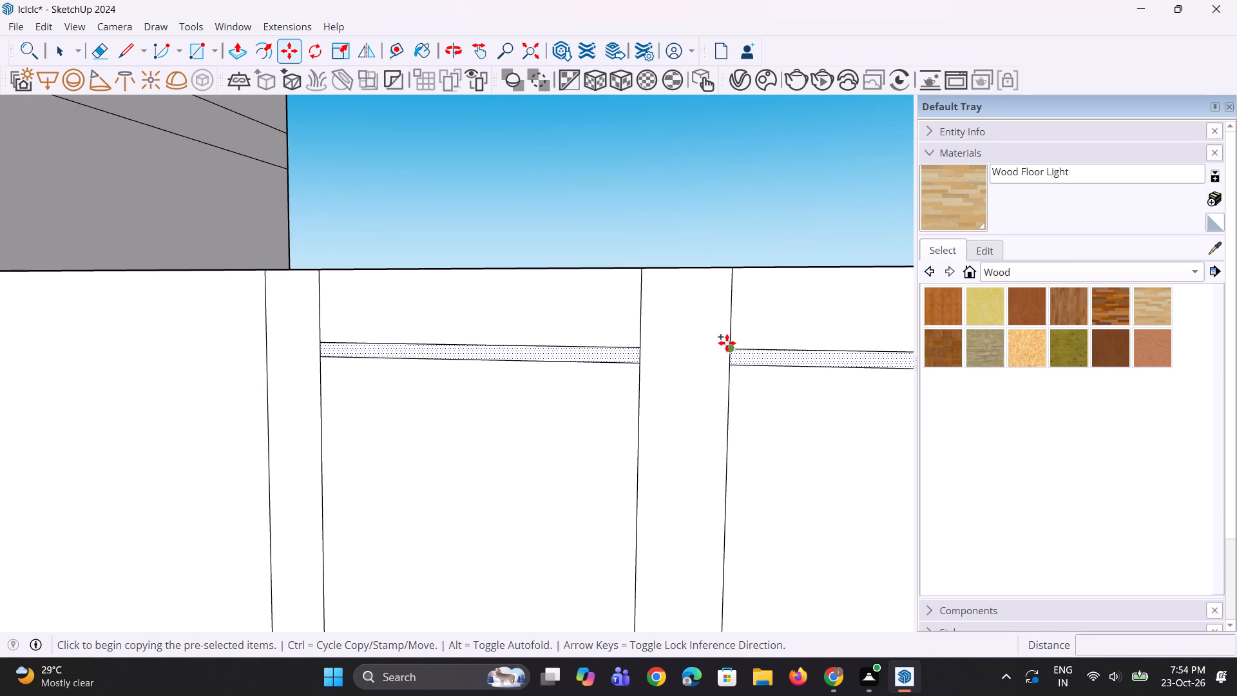
{"action": "left_click", "coordinate": [727, 343]}
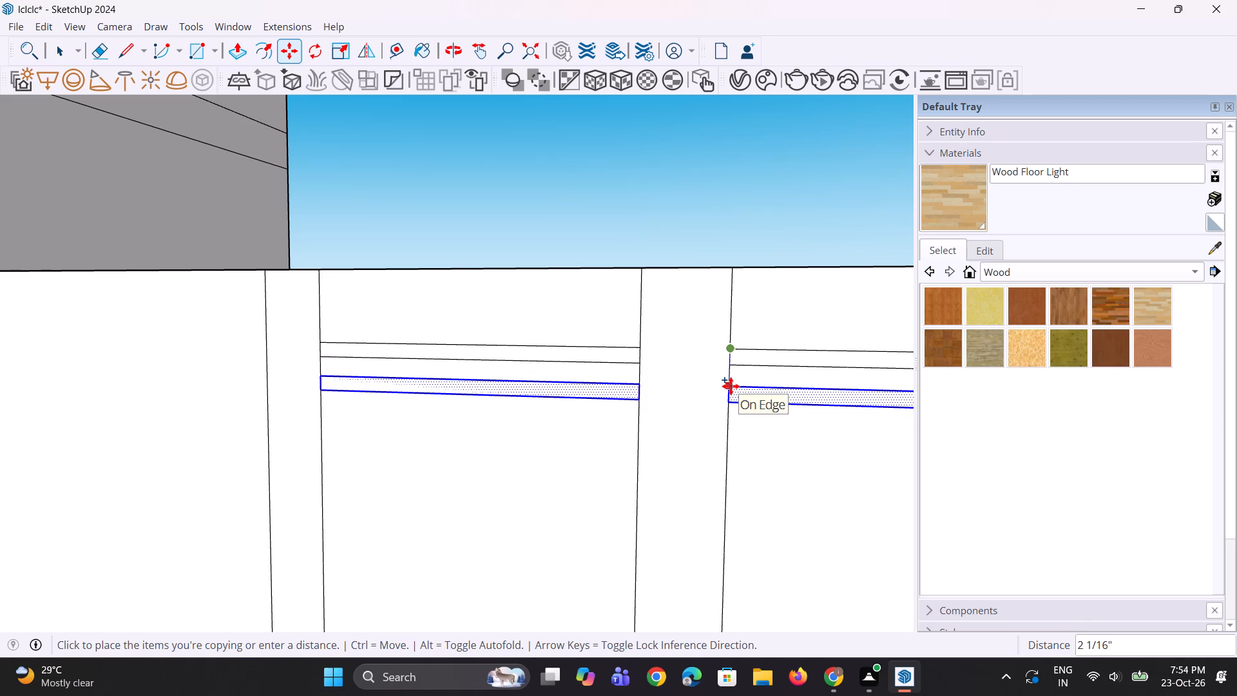
{"action": "left_click", "coordinate": [731, 387]}
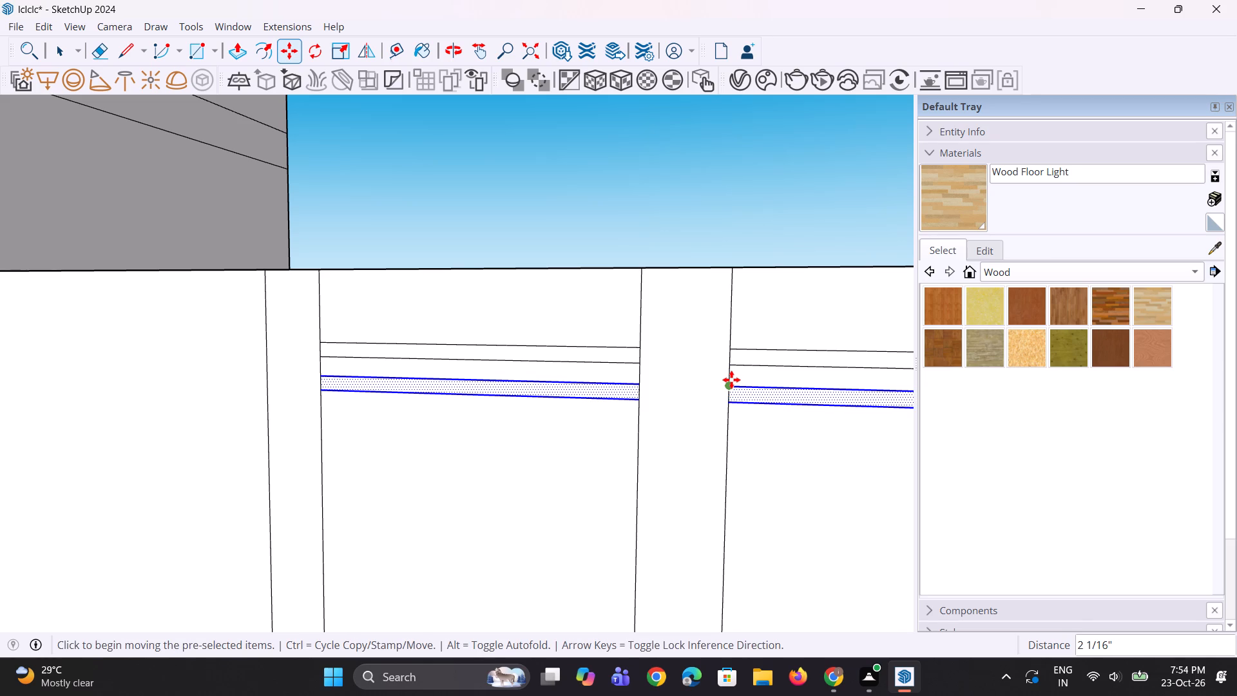
Repeat the slat copy 30 times down both strips at the same spacing.
{"action": "key", "text": "asterisk"}
{"action": "type", "text": "30"}
{"action": "key", "text": "Return"}
{"action": "scroll", "coordinate": [705, 343], "scroll_direction": "down", "scroll_amount": 5}
{"action": "scroll", "coordinate": [509, 282], "scroll_direction": "down", "scroll_amount": 16}
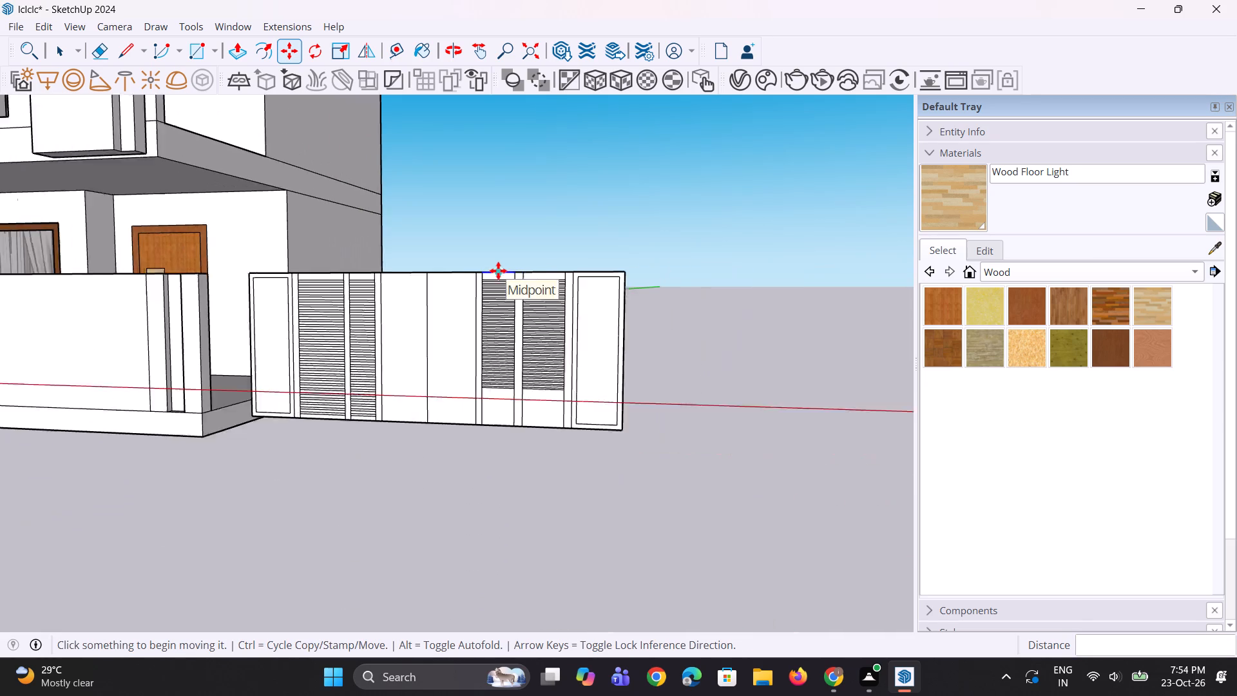
Undo the repeated slats and the second horizontal line in the gate's two right-hand strips.
{"action": "middle_click_drag", "start_coordinate": [495, 365], "coordinate": [523, 329]}
{"action": "scroll", "coordinate": [523, 324], "scroll_direction": "up", "scroll_amount": 3}
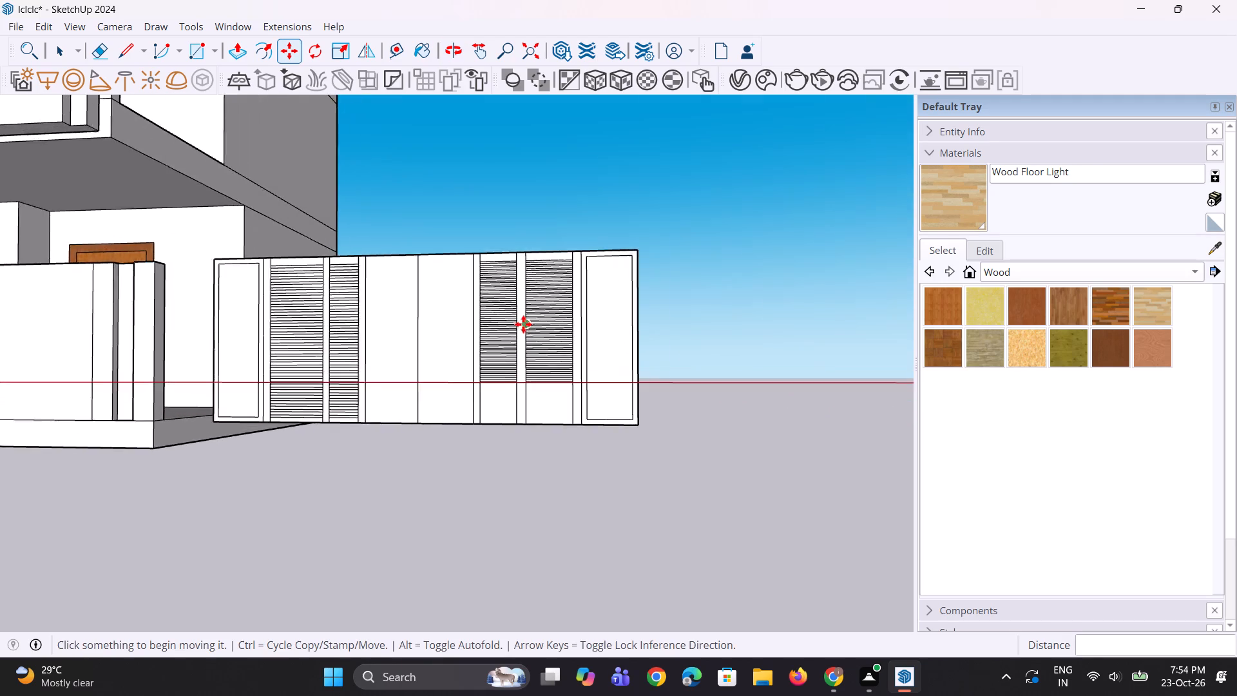
{"action": "scroll", "coordinate": [523, 324], "scroll_direction": "up", "scroll_amount": 10}
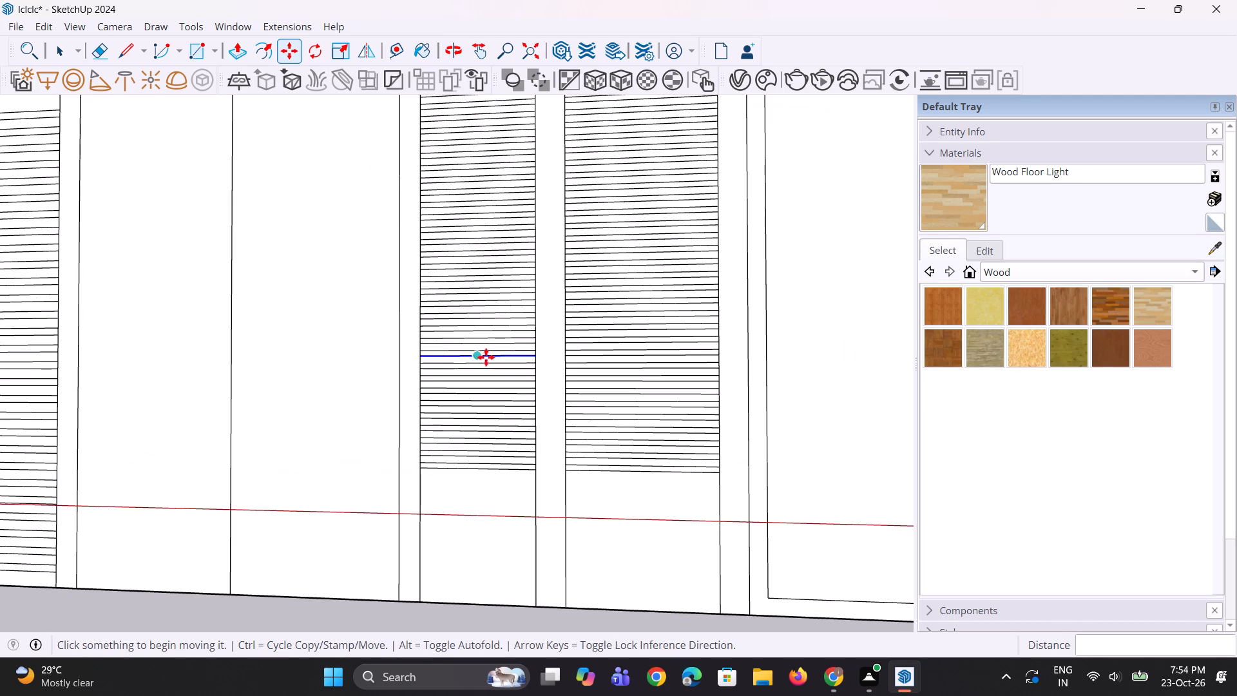
{"action": "key", "text": "ctrl+z"}
{"action": "scroll", "coordinate": [498, 382], "scroll_direction": "down", "scroll_amount": 5}
{"action": "key", "text": "space"}
{"action": "key", "text": "space"}
{"action": "key", "text": "space"}
{"action": "scroll", "coordinate": [473, 202], "scroll_direction": "up", "scroll_amount": 2}
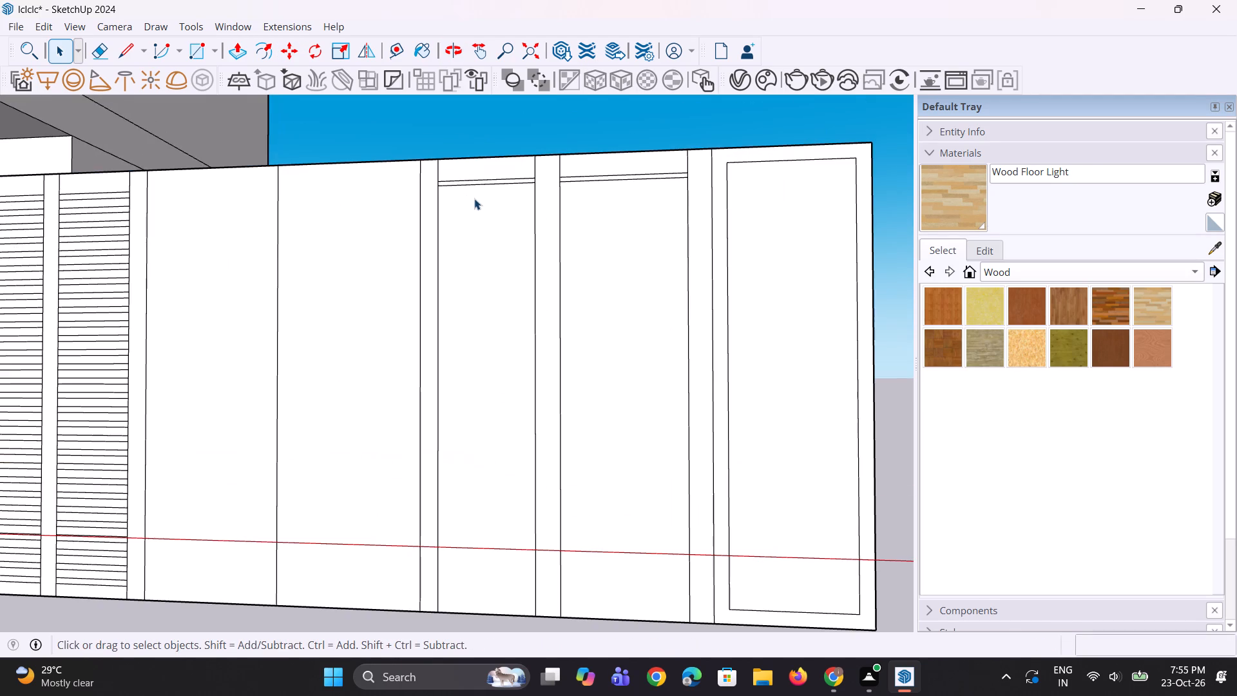
{"action": "scroll", "coordinate": [472, 195], "scroll_direction": "up", "scroll_amount": 3}
{"action": "key", "text": "ctrl+z"}
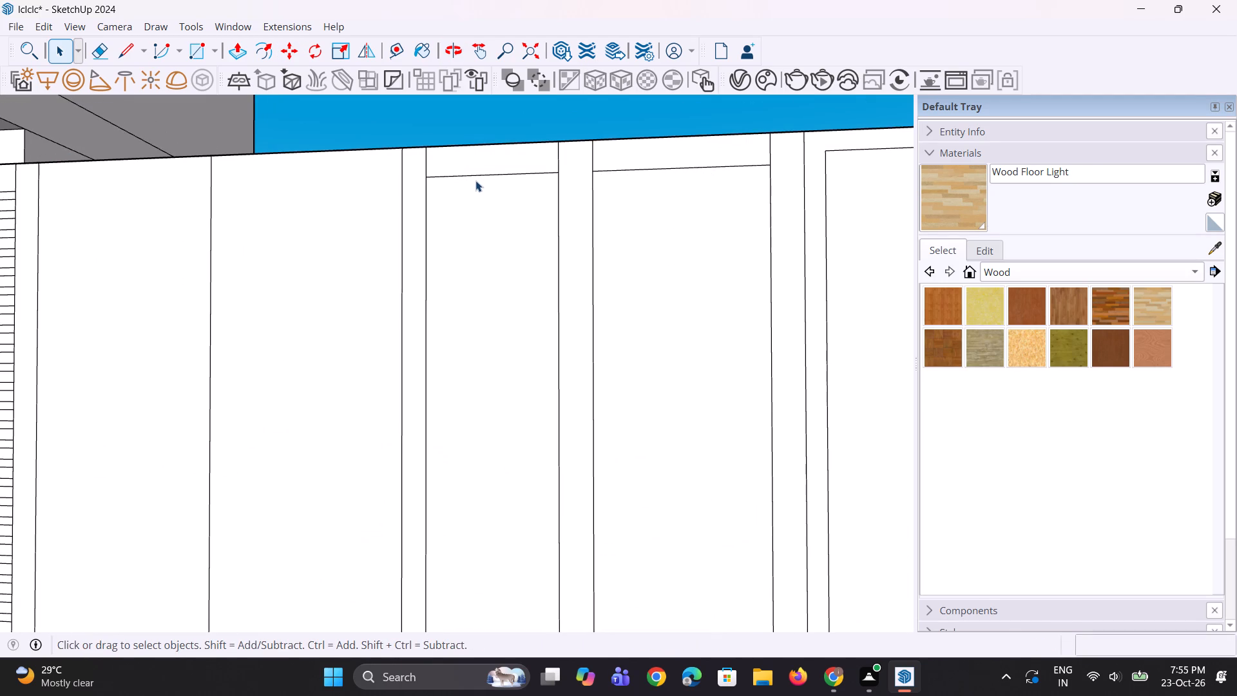
Copy the horizontal line in both right-hand strips about 1 13/16" downwards to outline a thicker slat.
{"action": "left_click", "coordinate": [481, 177]}
{"action": "scroll", "coordinate": [566, 167], "scroll_direction": "up", "scroll_amount": 1, "text": "ctrl"}
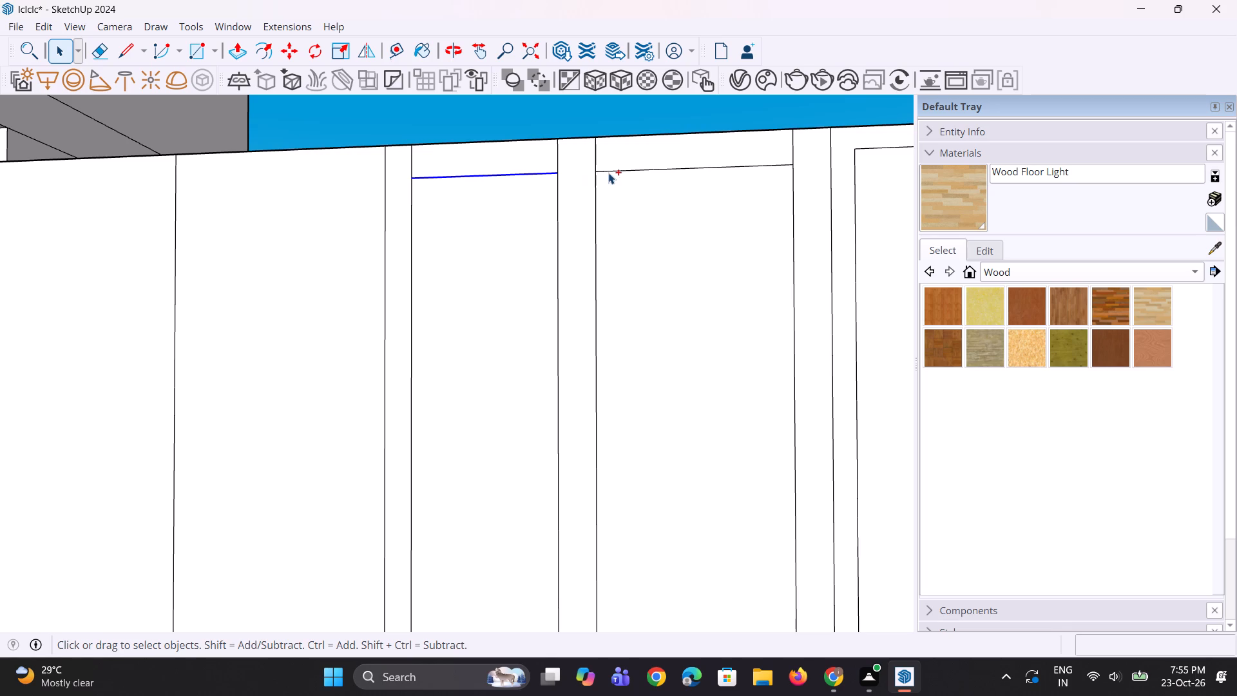
{"action": "left_click", "coordinate": [613, 170], "text": "ctrl"}
{"action": "key", "text": "m"}
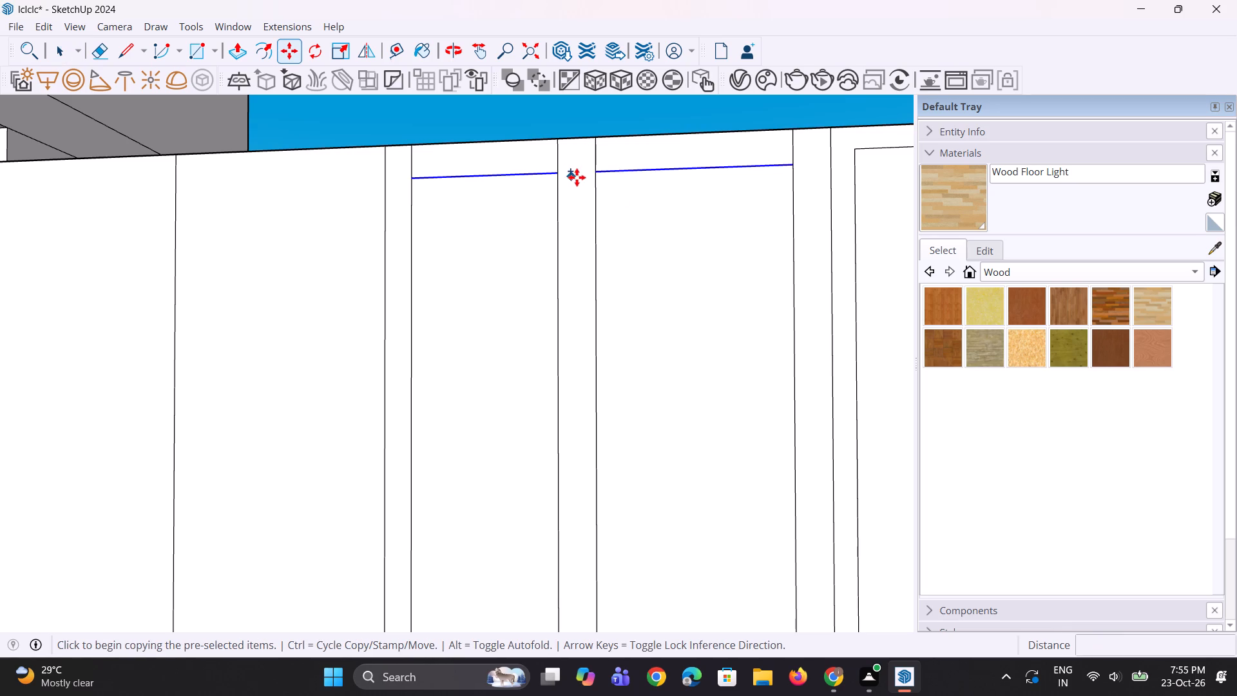
{"action": "left_click", "coordinate": [600, 176]}
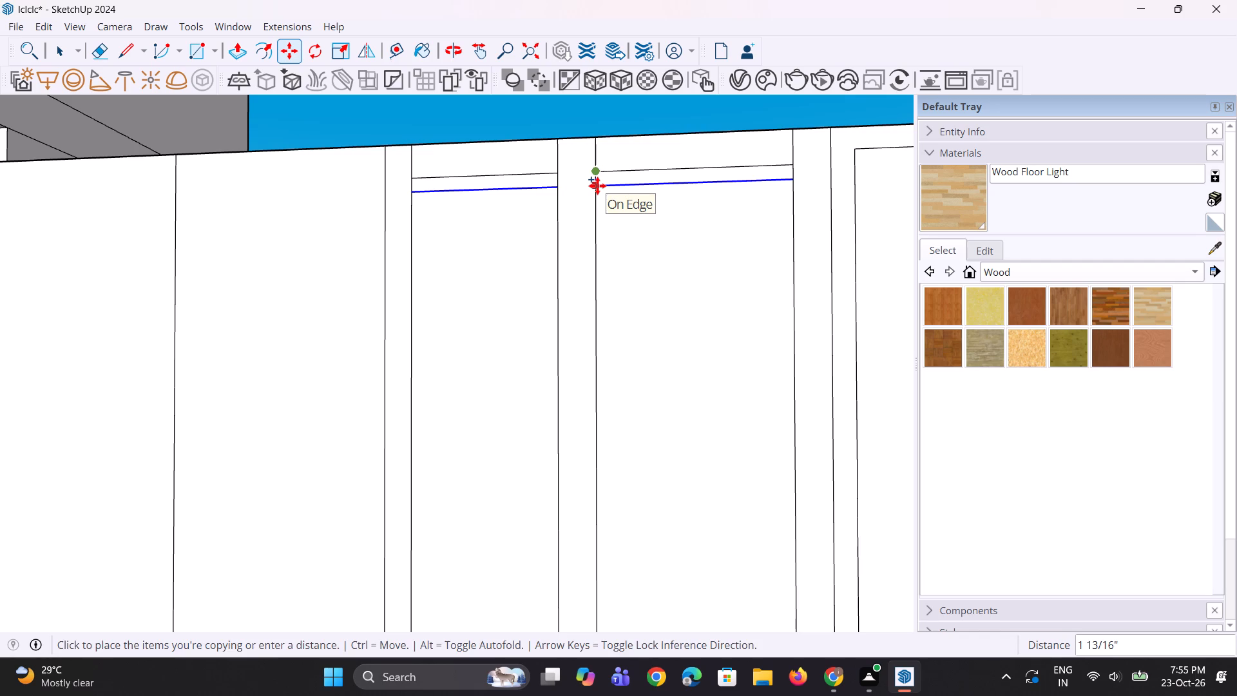
{"action": "left_click", "coordinate": [597, 186]}
{"action": "scroll", "coordinate": [604, 298], "scroll_direction": "down", "scroll_amount": 5}
Copy the slat faces of both strips about 4 3/16" downwards.
{"action": "key", "text": "space"}
{"action": "key", "text": "space"}
{"action": "left_click", "coordinate": [606, 159]}
{"action": "scroll", "coordinate": [536, 215], "scroll_direction": "up", "scroll_amount": 3}
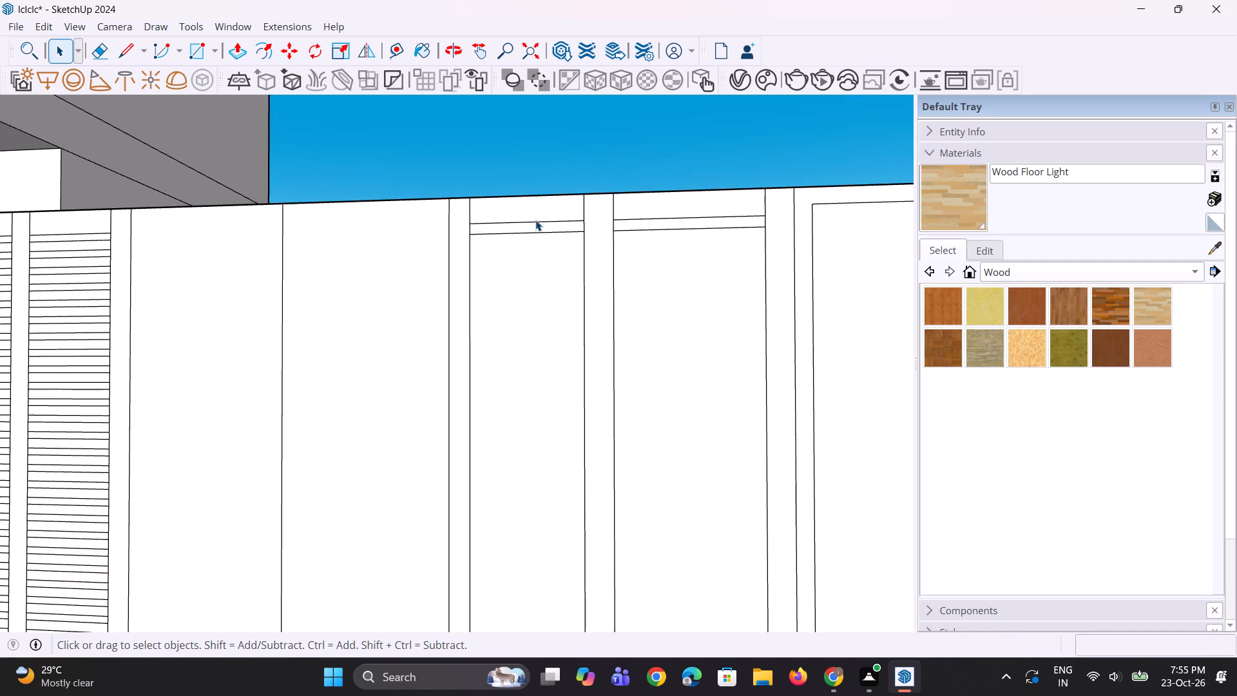
{"action": "scroll", "coordinate": [535, 220], "scroll_direction": "up", "scroll_amount": 2}
{"action": "left_click", "coordinate": [535, 232], "text": "ctrl"}
{"action": "left_click", "coordinate": [649, 227], "text": "ctrl"}
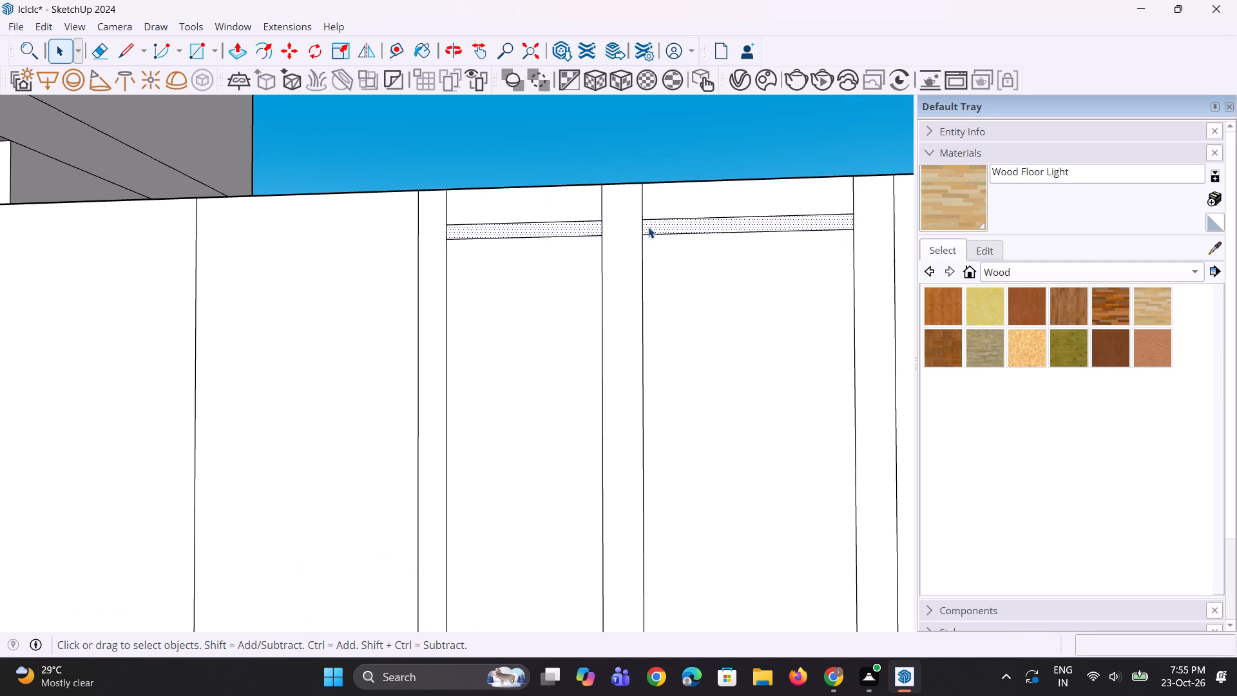
{"action": "key", "text": "m"}
{"action": "scroll", "coordinate": [640, 228], "scroll_direction": "down", "scroll_amount": 5}
{"action": "scroll", "coordinate": [640, 225], "scroll_direction": "up", "scroll_amount": 2}
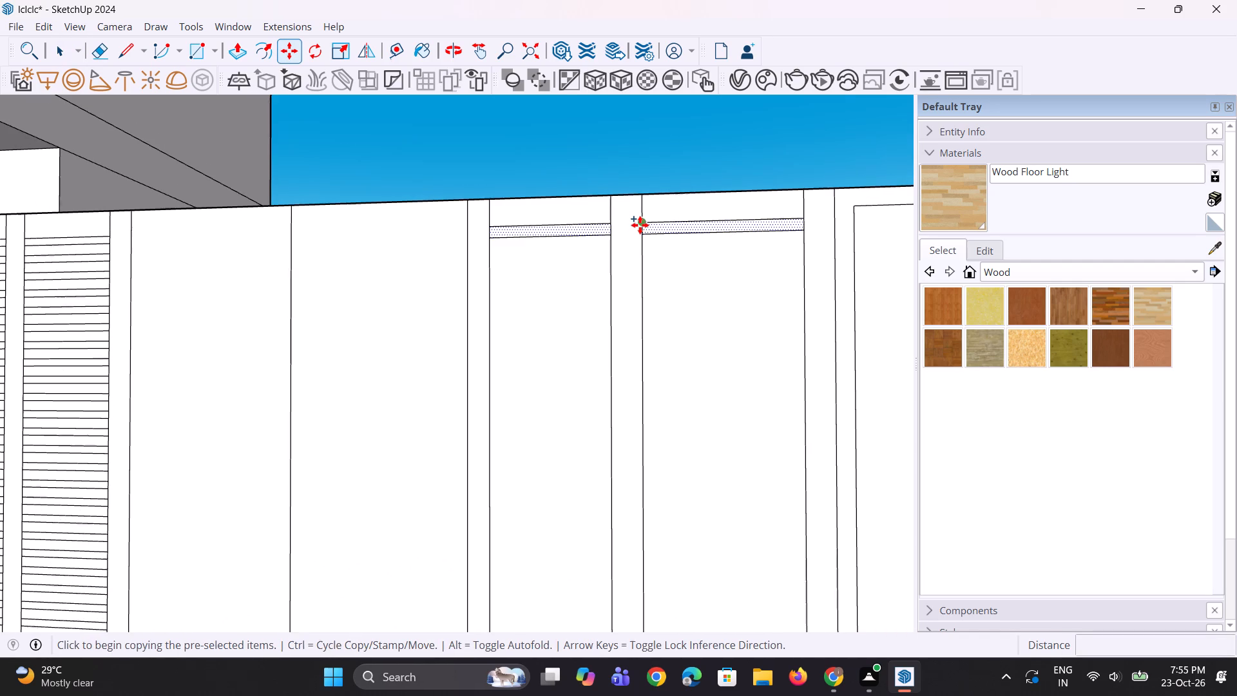
{"action": "left_click", "coordinate": [640, 224]}
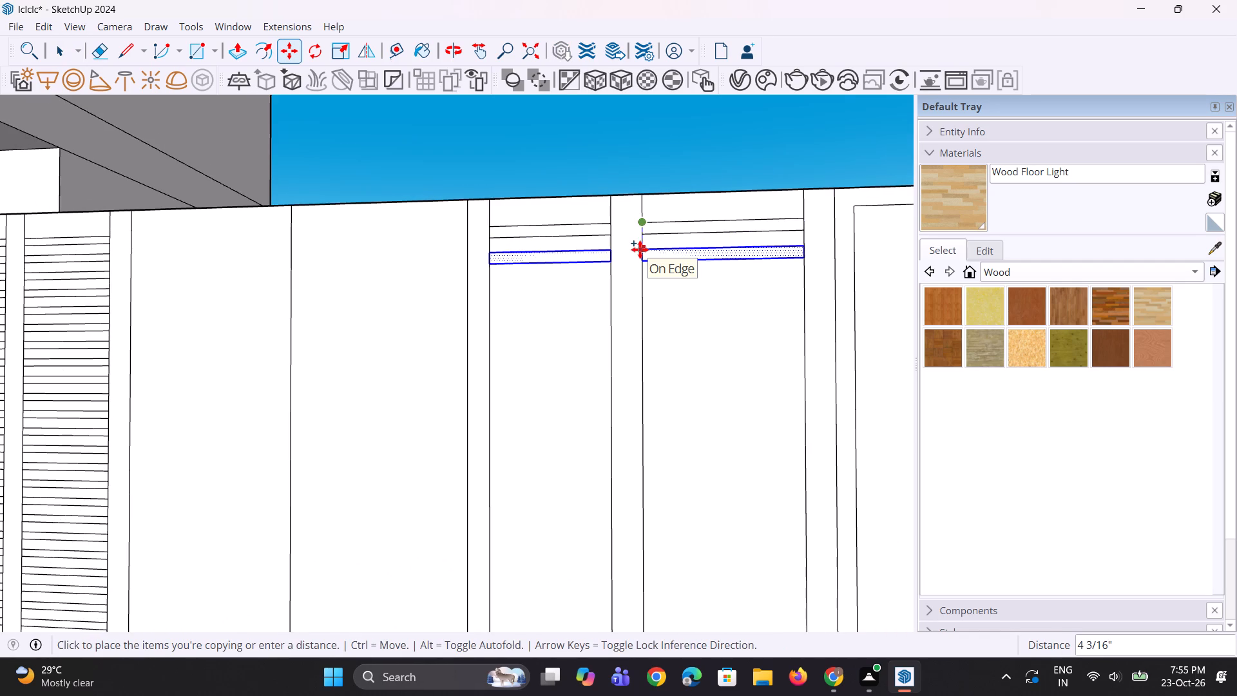
{"action": "left_click", "coordinate": [640, 249]}
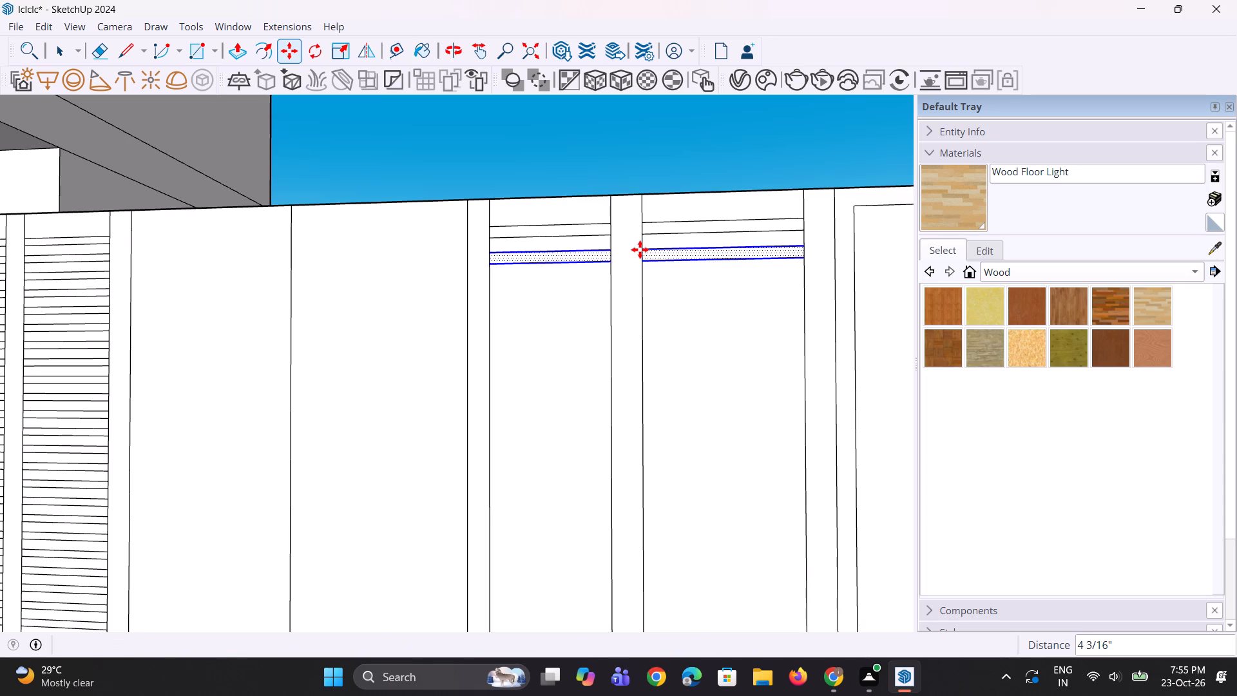
Repeat the slat copy 40 times down both strips at the same spacing.
{"action": "key", "text": "asterisk"}
{"action": "type", "text": "40"}
{"action": "key", "text": "Return"}
{"action": "scroll", "coordinate": [544, 281], "scroll_direction": "down", "scroll_amount": 11}
{"action": "scroll", "coordinate": [515, 318], "scroll_direction": "up", "scroll_amount": 1}
{"action": "middle_click_drag", "start_coordinate": [513, 327], "coordinate": [513, 343]}
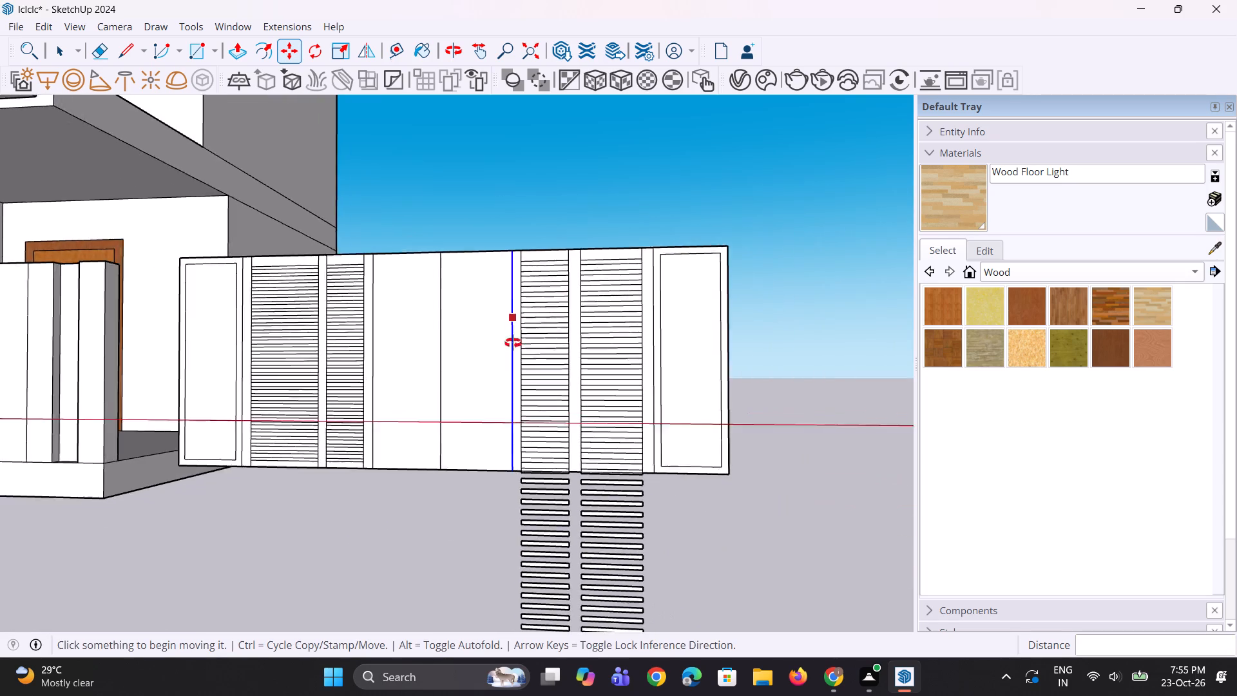
{"action": "middle_click_drag", "start_coordinate": [513, 343], "coordinate": [537, 316]}
{"action": "scroll", "coordinate": [526, 258], "scroll_direction": "down", "scroll_amount": 9}
Delete the surplus slats that hang below the gate's bottom edge.
{"action": "key", "text": "space"}
{"action": "scroll", "coordinate": [521, 351], "scroll_direction": "up", "scroll_amount": 6}
{"action": "key", "text": "space"}
{"action": "key", "text": "space"}
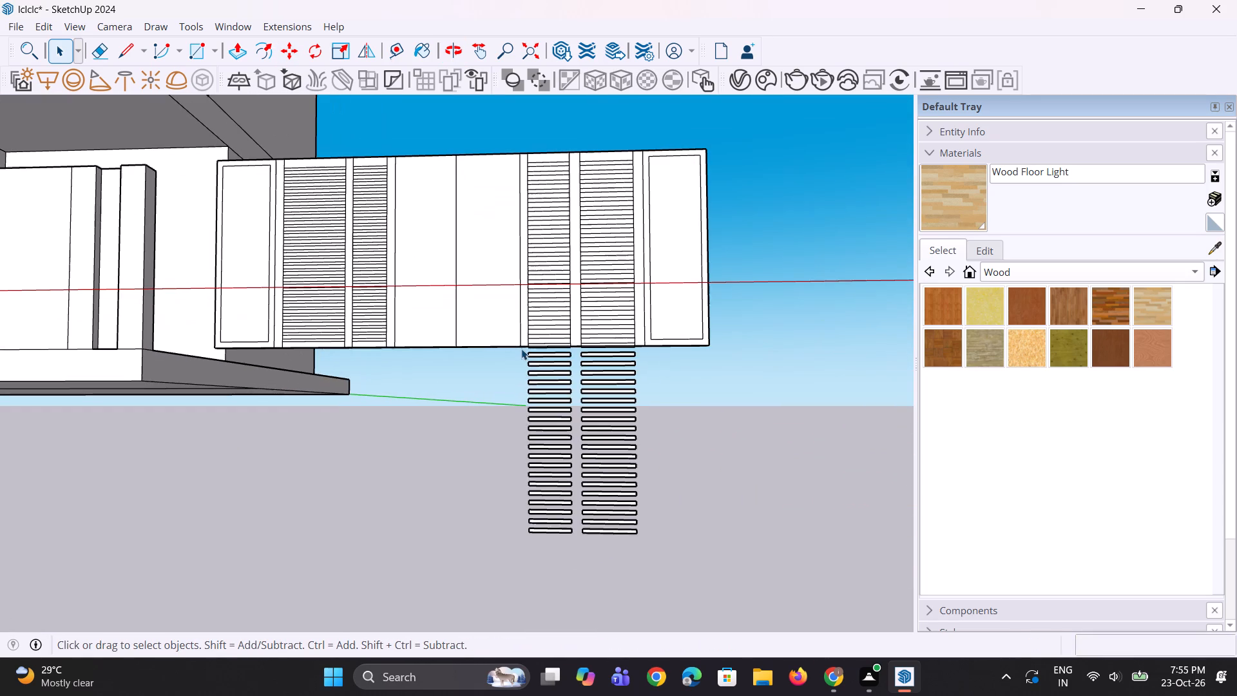
{"action": "left_click_drag", "start_coordinate": [521, 349], "coordinate": [693, 489]}
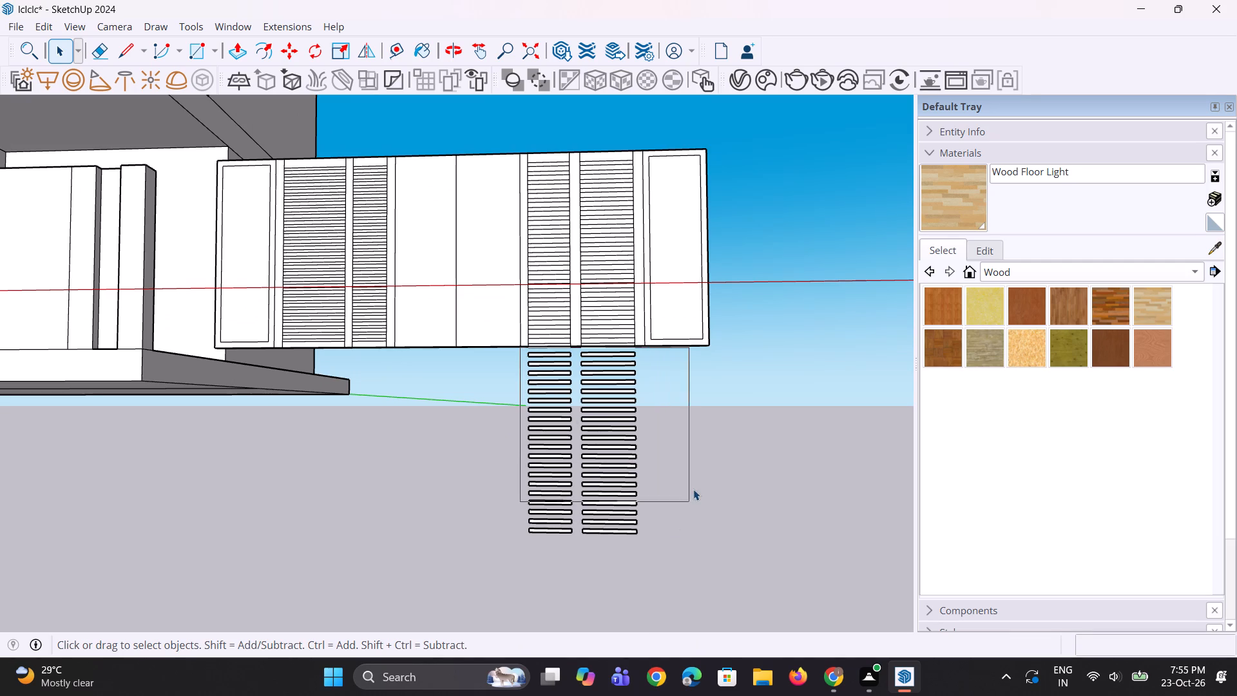
{"action": "left_click_drag", "start_coordinate": [693, 489], "coordinate": [667, 555]}
{"action": "scroll", "coordinate": [660, 525], "scroll_direction": "up", "scroll_amount": 3}
{"action": "scroll", "coordinate": [589, 376], "scroll_direction": "up", "scroll_amount": 3}
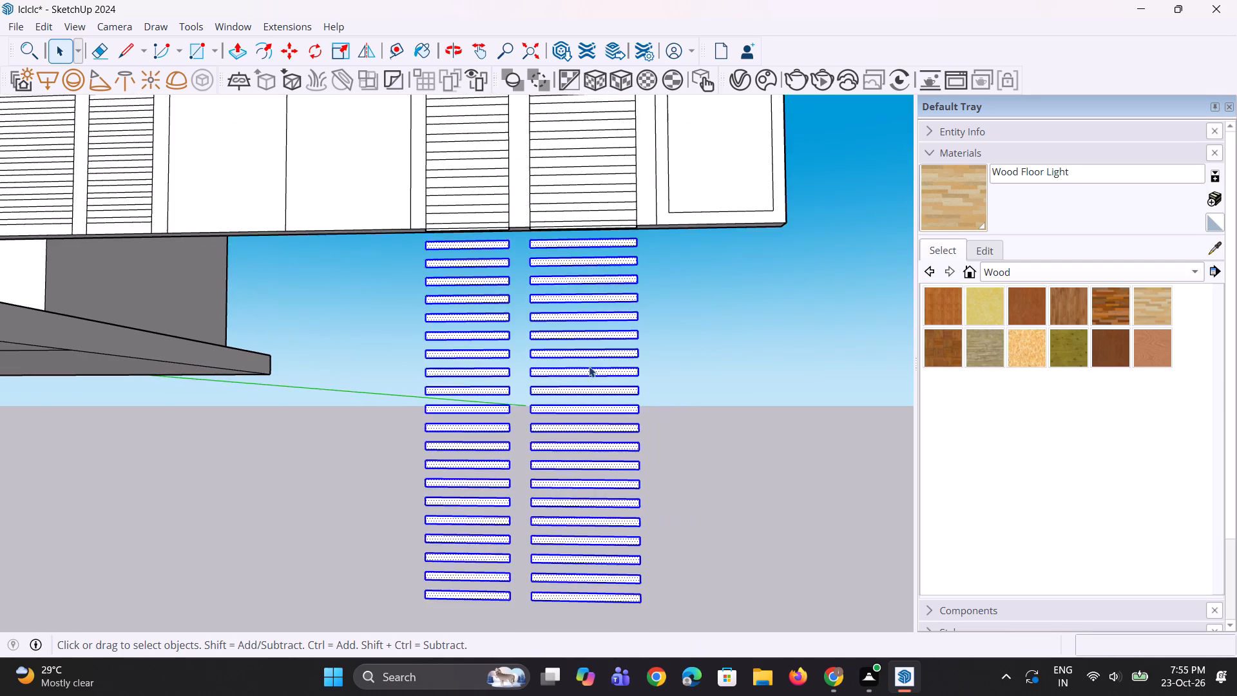
{"action": "scroll", "coordinate": [620, 366], "scroll_direction": "up", "scroll_amount": 3}
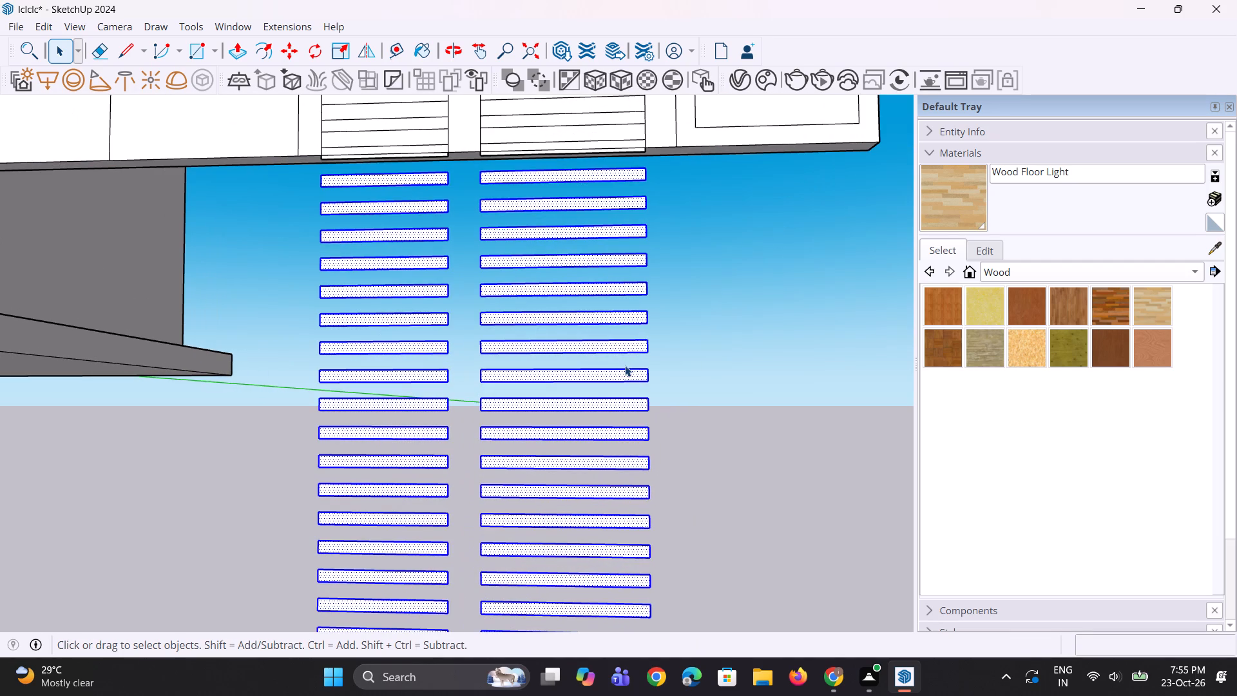
{"action": "key", "text": "Delete"}
Erase the horizontal lines of the last slat that overlaps the gate's bottom edge in both strips.
{"action": "scroll", "coordinate": [441, 237], "scroll_direction": "up", "scroll_amount": 3}
{"action": "scroll", "coordinate": [387, 333], "scroll_direction": "down", "scroll_amount": 5}
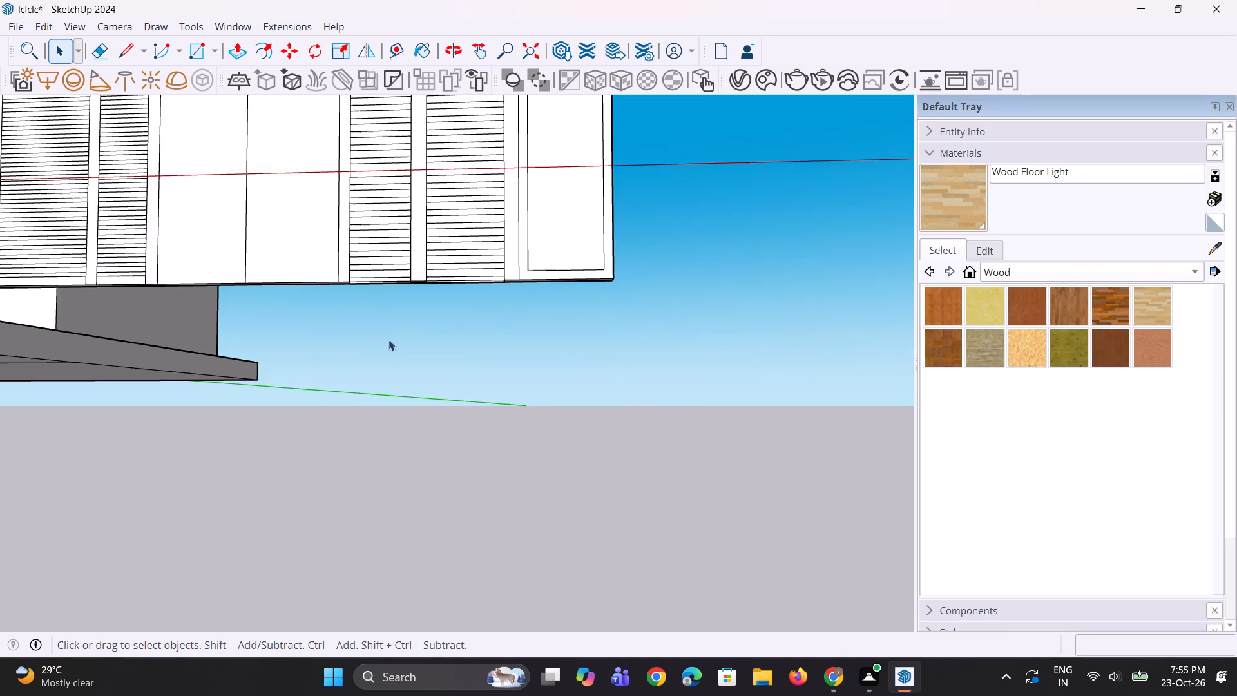
{"action": "scroll", "coordinate": [379, 244], "scroll_direction": "up", "scroll_amount": 10}
{"action": "key", "text": "e"}
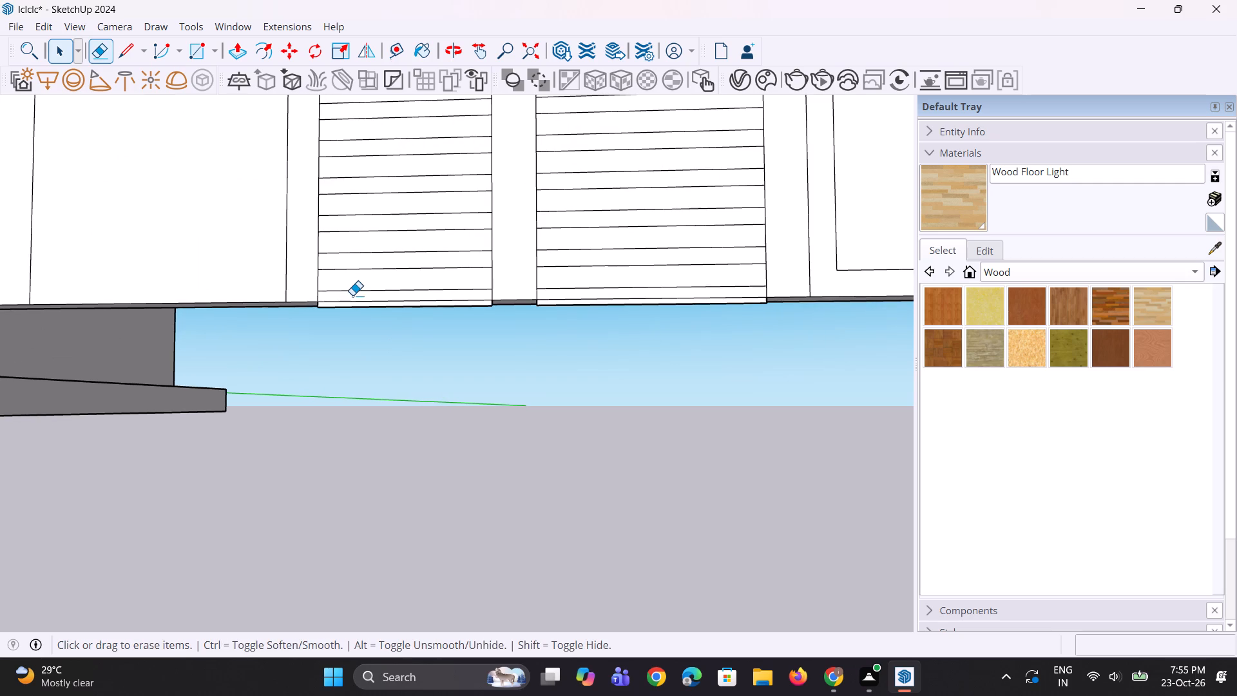
{"action": "scroll", "coordinate": [347, 298], "scroll_direction": "up", "scroll_amount": 6}
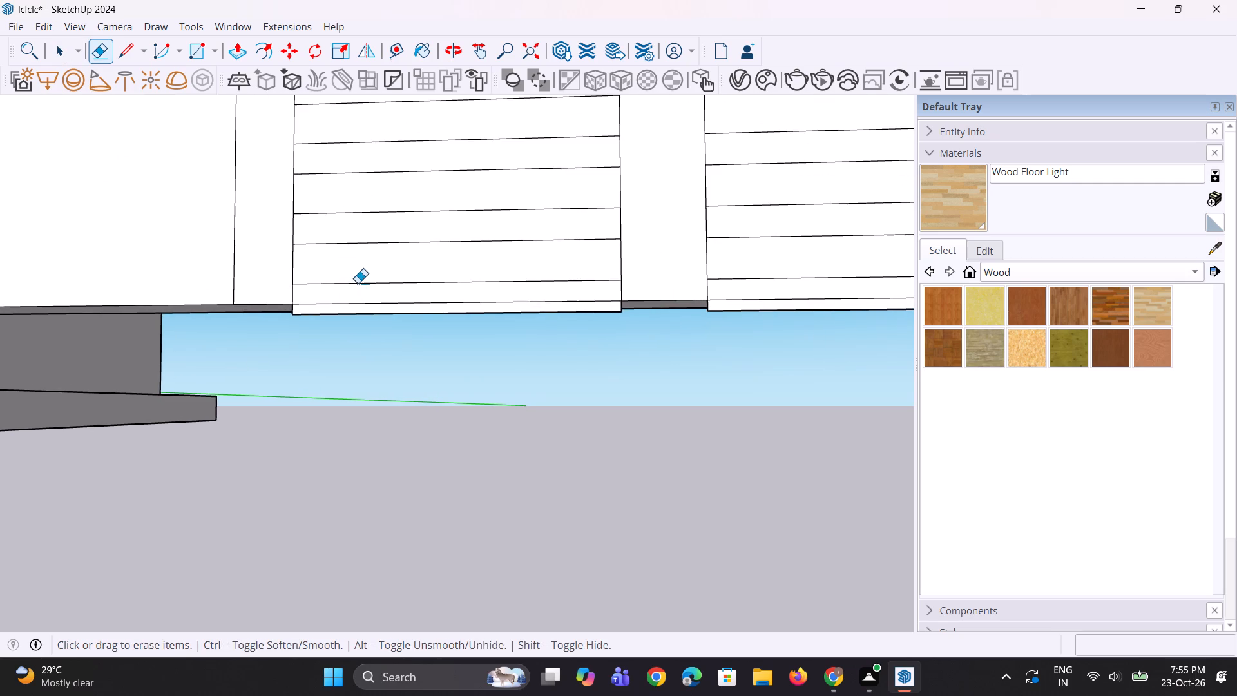
{"action": "left_click", "coordinate": [358, 283]}
{"action": "left_click", "coordinate": [323, 313]}
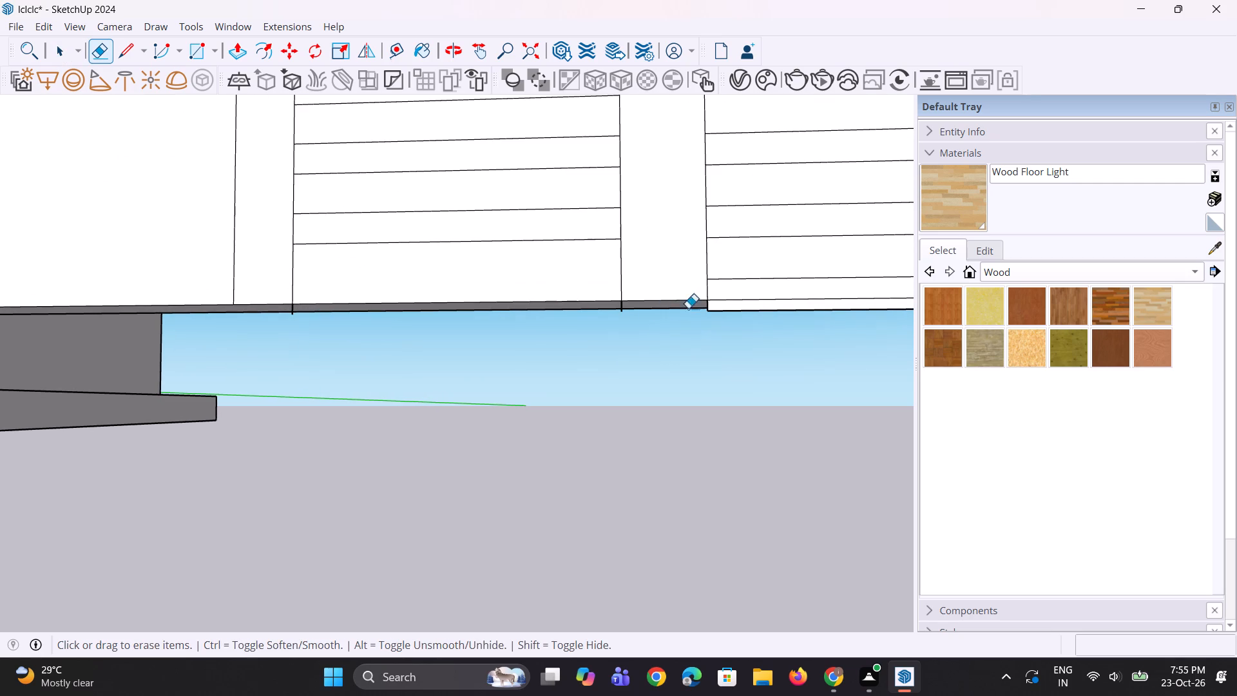
{"action": "left_click", "coordinate": [732, 284]}
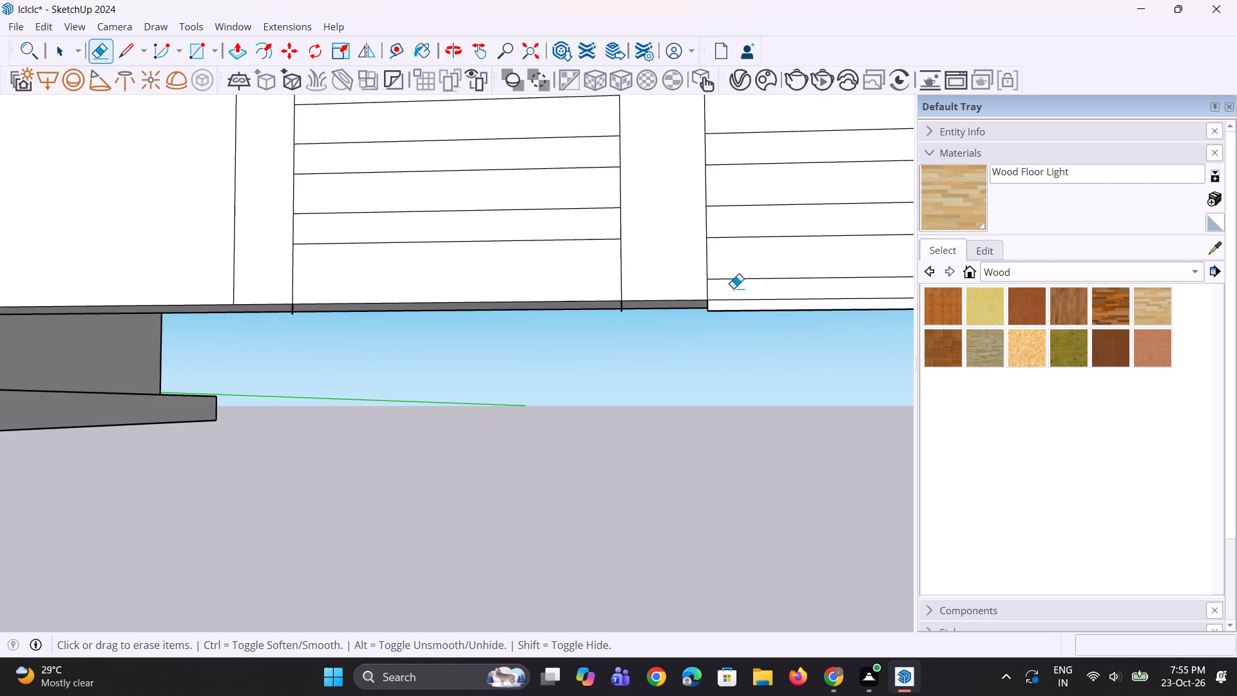
{"action": "left_click", "coordinate": [743, 280]}
{"action": "left_click", "coordinate": [725, 314]}
{"action": "left_click", "coordinate": [726, 309]}
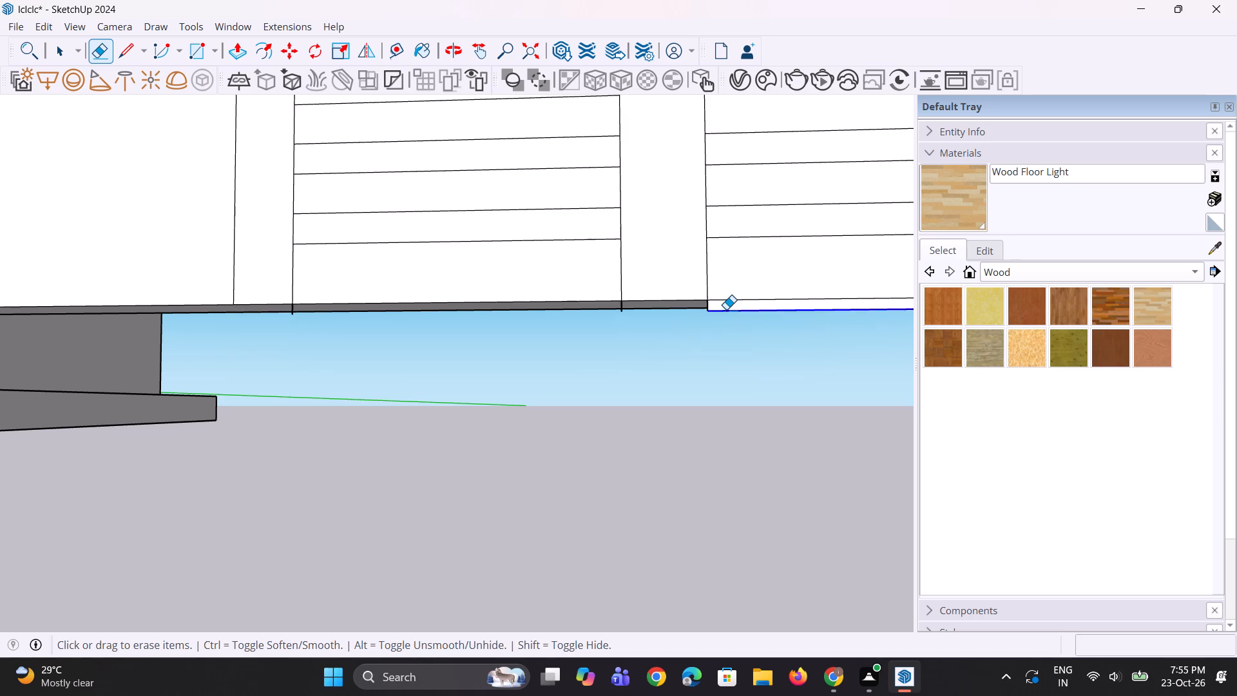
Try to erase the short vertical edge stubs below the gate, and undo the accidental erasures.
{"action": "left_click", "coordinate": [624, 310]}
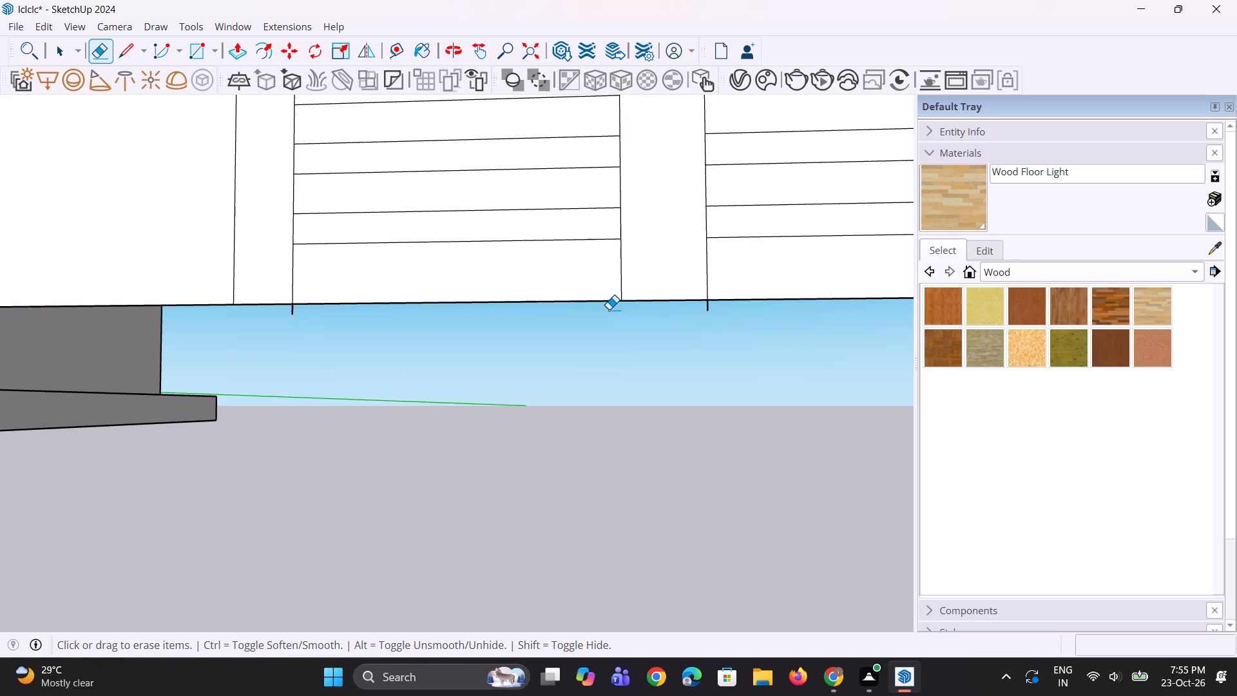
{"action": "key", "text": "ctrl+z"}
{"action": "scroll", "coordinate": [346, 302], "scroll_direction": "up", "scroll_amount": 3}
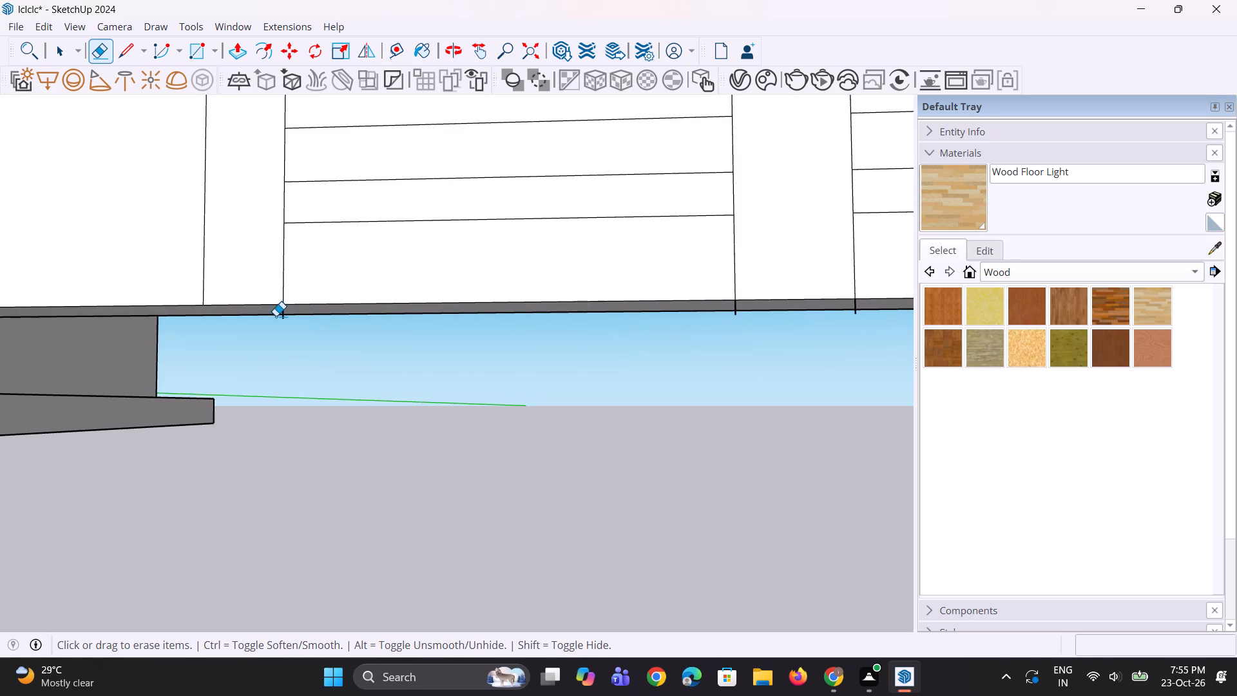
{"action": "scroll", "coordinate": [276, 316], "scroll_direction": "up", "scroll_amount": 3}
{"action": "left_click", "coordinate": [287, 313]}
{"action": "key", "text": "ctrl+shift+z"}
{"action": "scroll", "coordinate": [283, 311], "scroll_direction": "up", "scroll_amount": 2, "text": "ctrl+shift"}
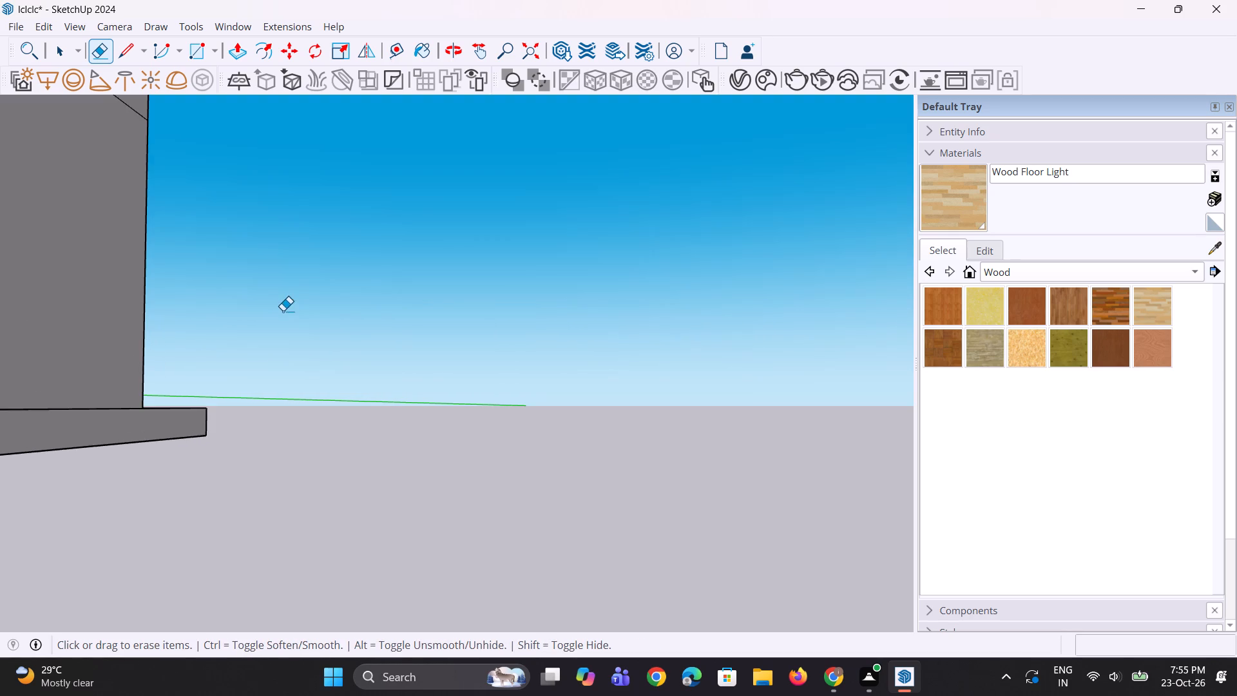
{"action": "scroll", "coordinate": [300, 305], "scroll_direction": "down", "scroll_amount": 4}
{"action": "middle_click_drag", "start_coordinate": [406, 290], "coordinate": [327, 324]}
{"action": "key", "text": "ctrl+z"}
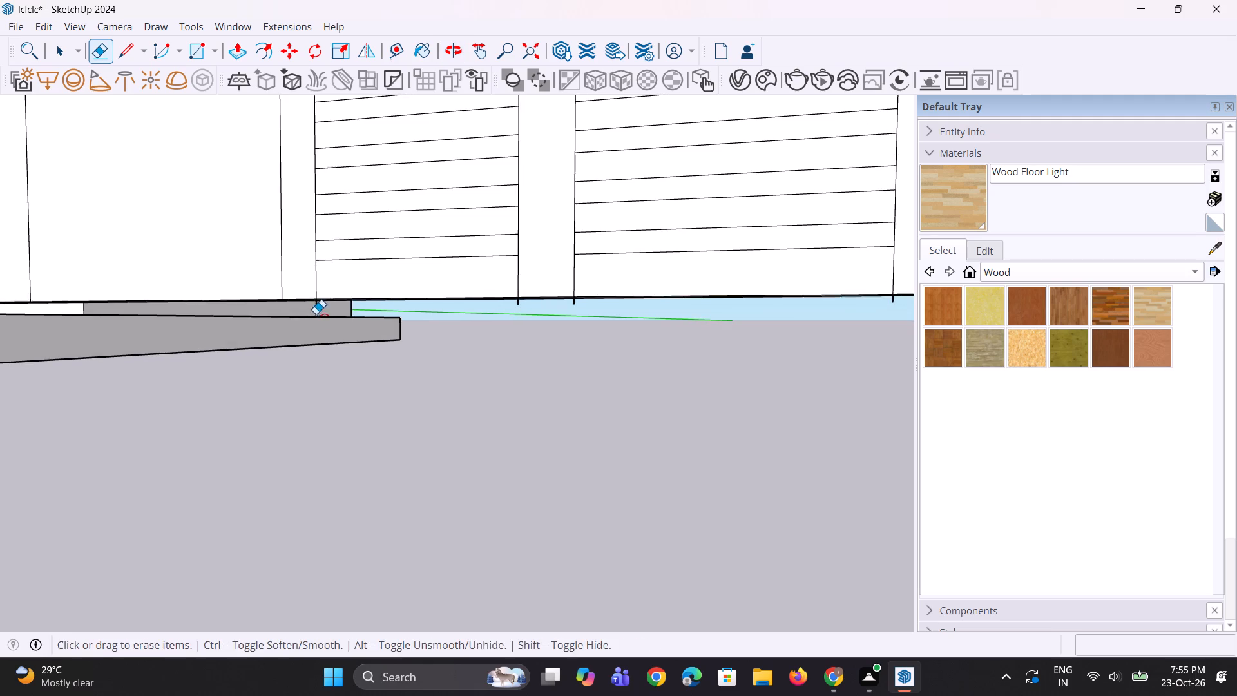
Erase the vertical edge stub below the outer side of the narrower slatted strip.
{"action": "scroll", "coordinate": [316, 313], "scroll_direction": "up", "scroll_amount": 2, "text": "ctrl"}
{"action": "scroll", "coordinate": [383, 301], "scroll_direction": "down", "scroll_amount": 3}
{"action": "scroll", "coordinate": [390, 264], "scroll_direction": "up", "scroll_amount": 11}
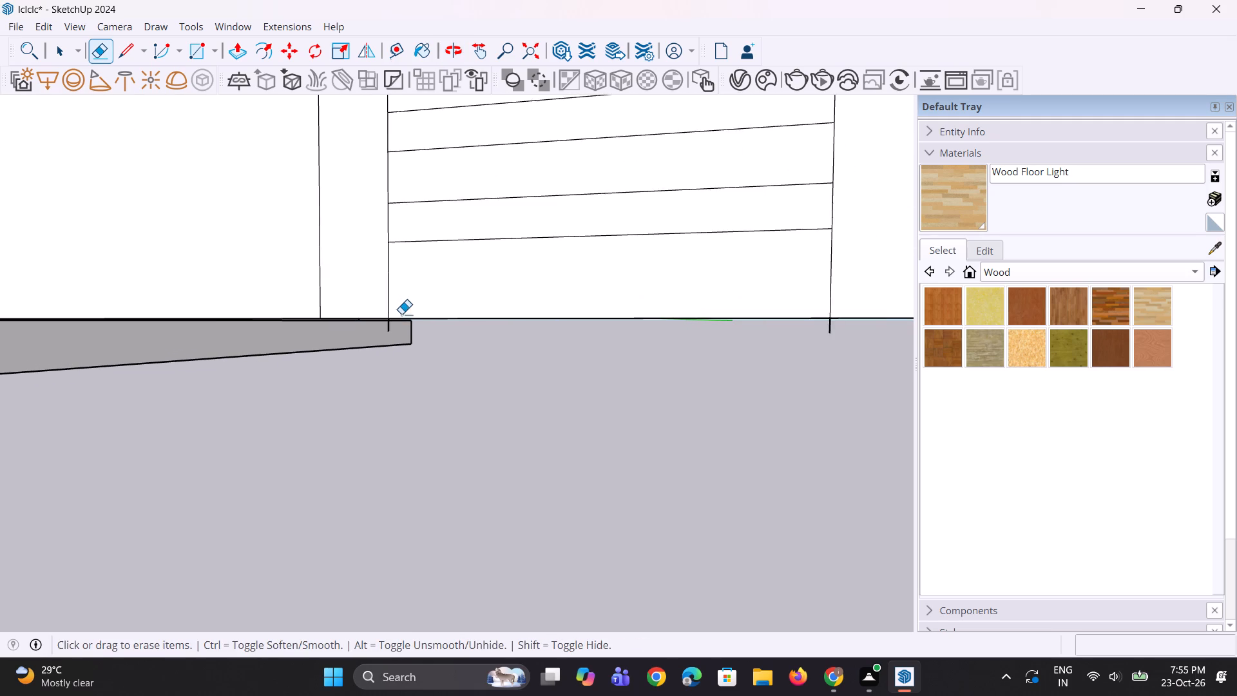
{"action": "scroll", "coordinate": [401, 316], "scroll_direction": "up", "scroll_amount": 8}
{"action": "left_click", "coordinate": [373, 342]}
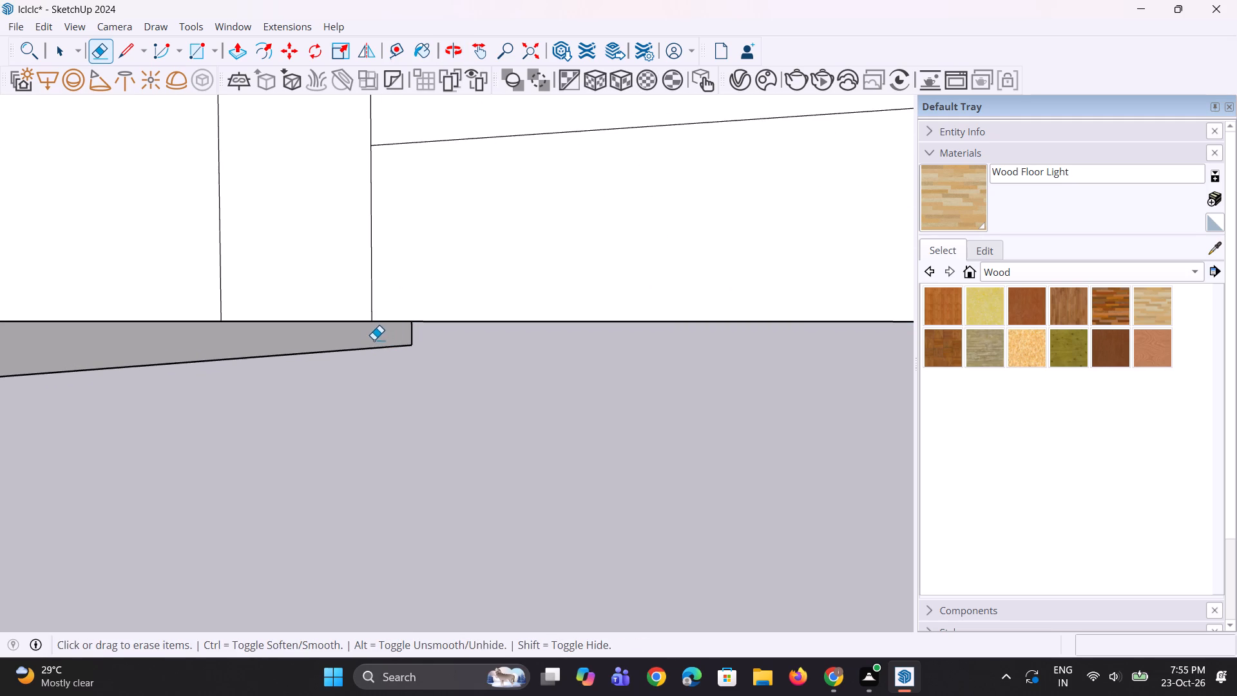
Erase the two vertical edge stubs below the upright between the slatted strips, undoing the accidental erasure of the platform edge.
{"action": "scroll", "coordinate": [379, 335], "scroll_direction": "down", "scroll_amount": 6}
{"action": "scroll", "coordinate": [505, 348], "scroll_direction": "up", "scroll_amount": 4}
{"action": "scroll", "coordinate": [450, 311], "scroll_direction": "down", "scroll_amount": 3}
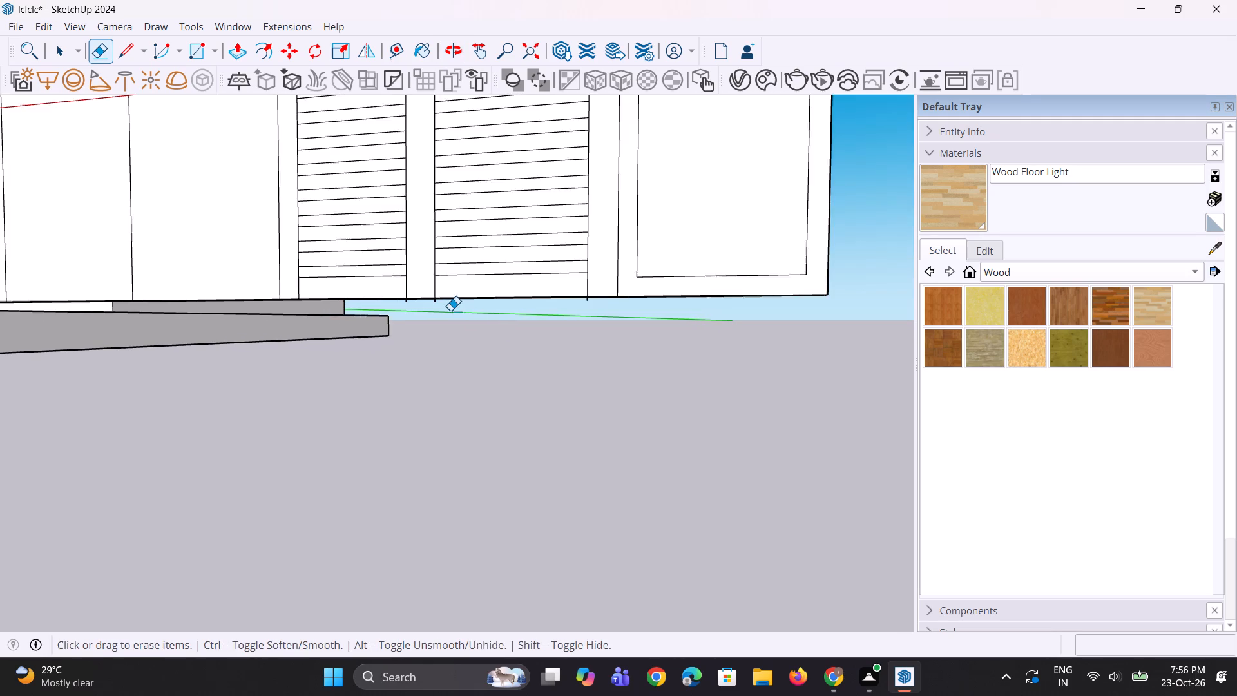
{"action": "scroll", "coordinate": [450, 295], "scroll_direction": "up", "scroll_amount": 17}
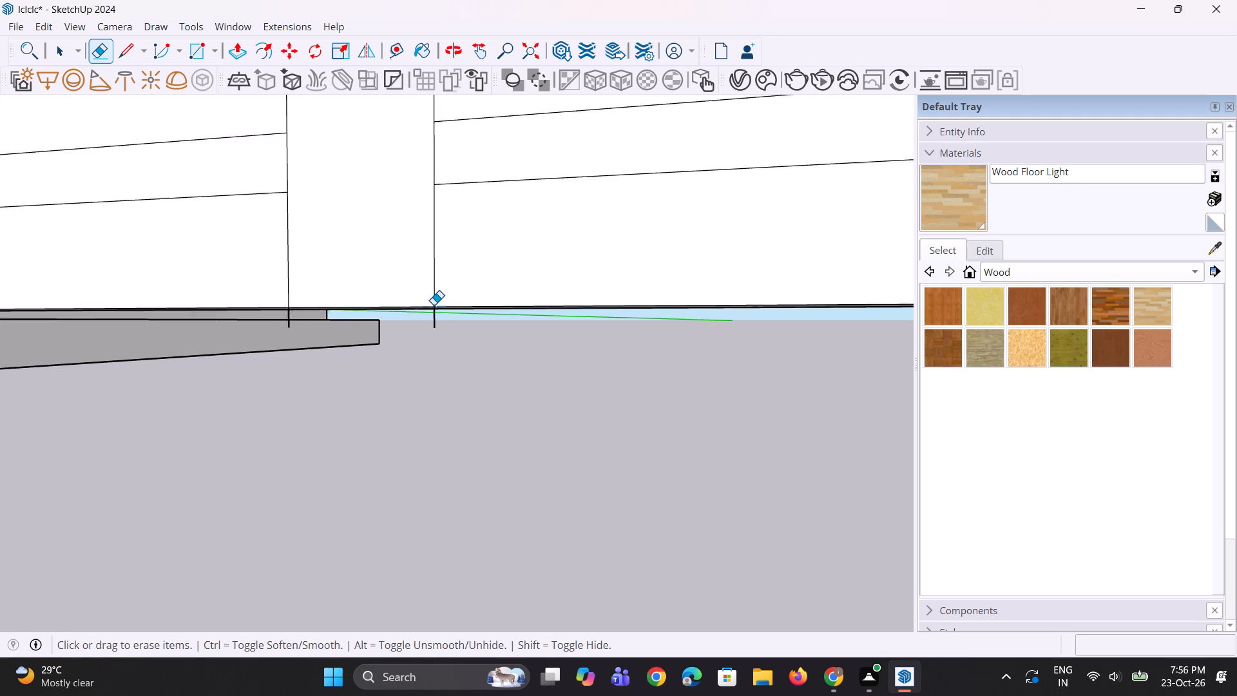
{"action": "left_click", "coordinate": [437, 324]}
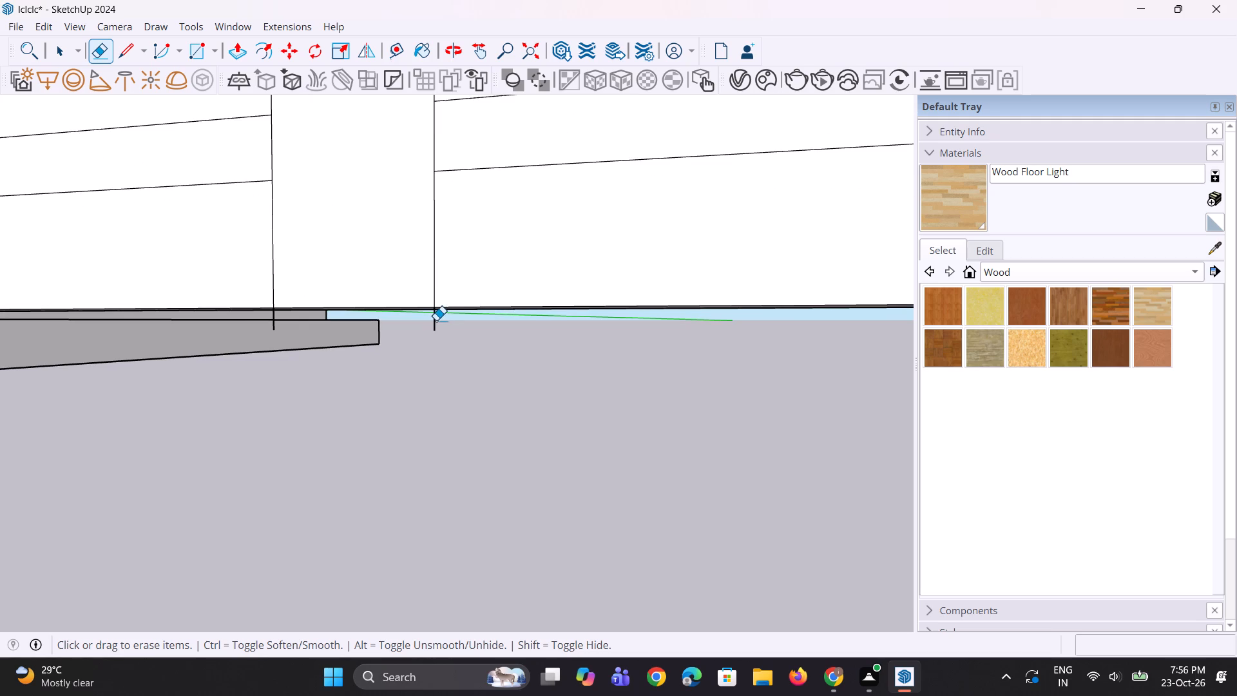
{"action": "left_click", "coordinate": [436, 320]}
{"action": "left_click", "coordinate": [273, 320]}
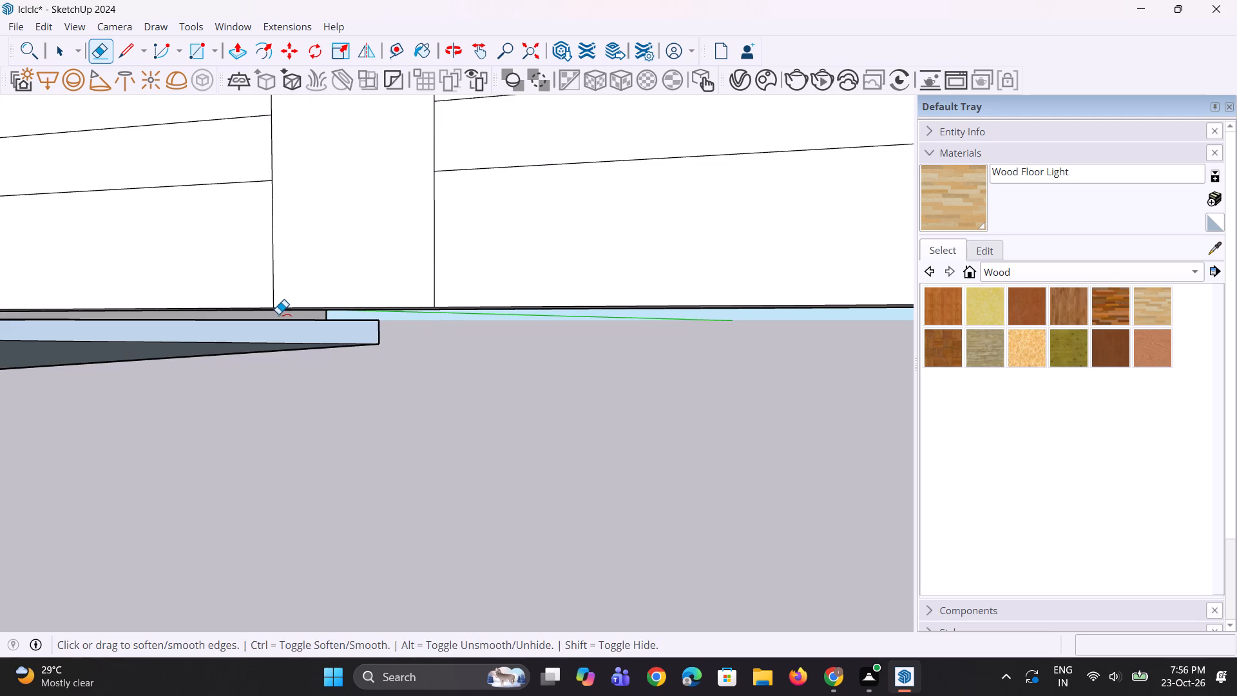
{"action": "key", "text": "ctrl+z"}
{"action": "scroll", "coordinate": [279, 311], "scroll_direction": "up", "scroll_amount": 4, "text": "ctrl"}
{"action": "left_click", "coordinate": [269, 318]}
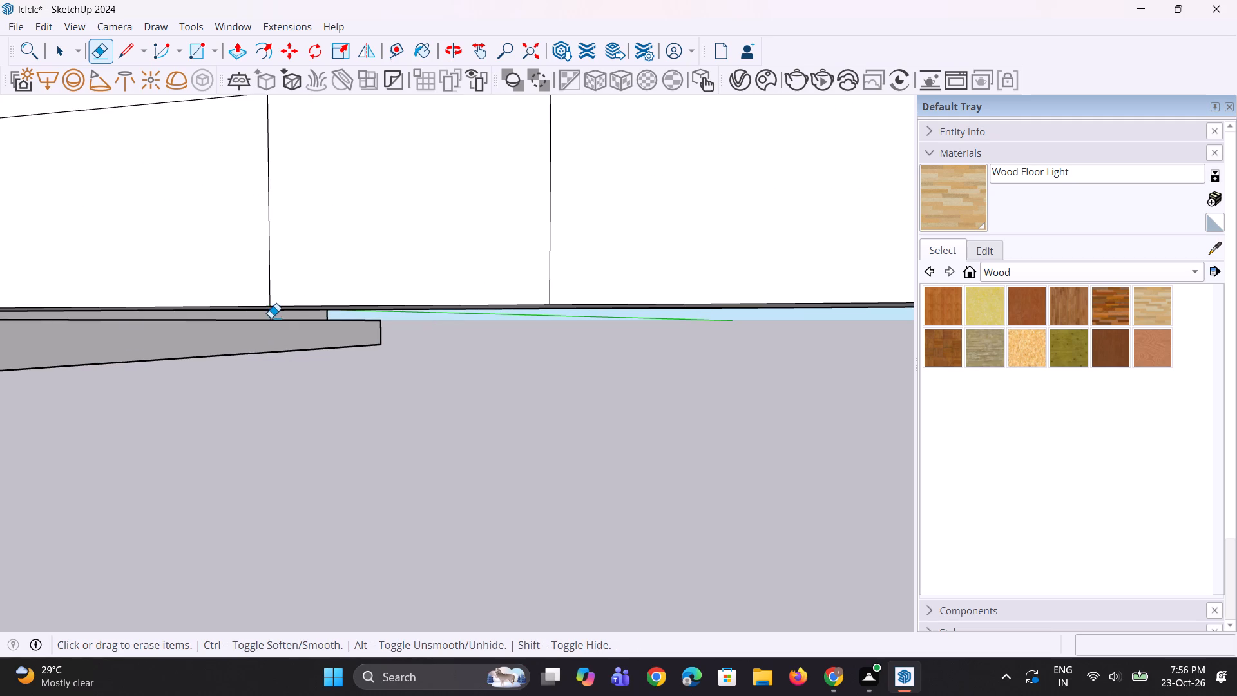
Erase the vertical edge stub below the outer side of the wider slatted strip, beside the gate's framed end panel.
{"action": "middle_click_drag", "start_coordinate": [273, 318], "coordinate": [359, 327]}
{"action": "scroll", "coordinate": [360, 308], "scroll_direction": "down", "scroll_amount": 15}
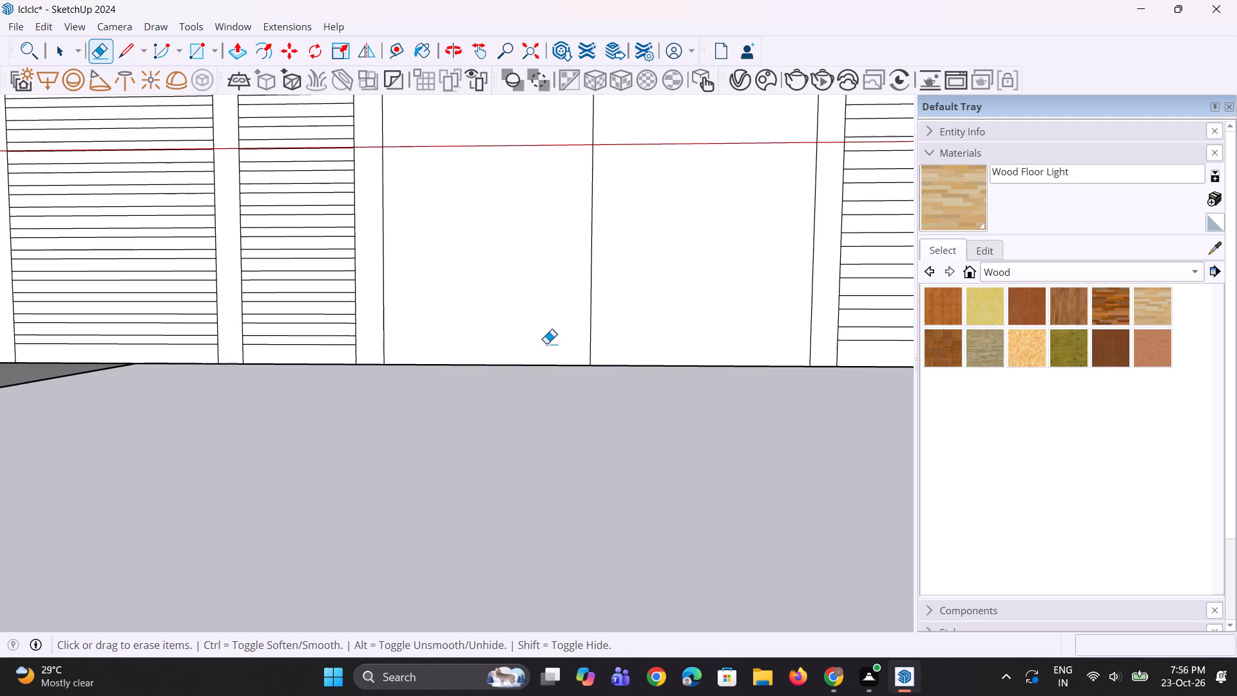
{"action": "scroll", "coordinate": [561, 344], "scroll_direction": "down", "scroll_amount": 11}
{"action": "scroll", "coordinate": [725, 375], "scroll_direction": "up", "scroll_amount": 4}
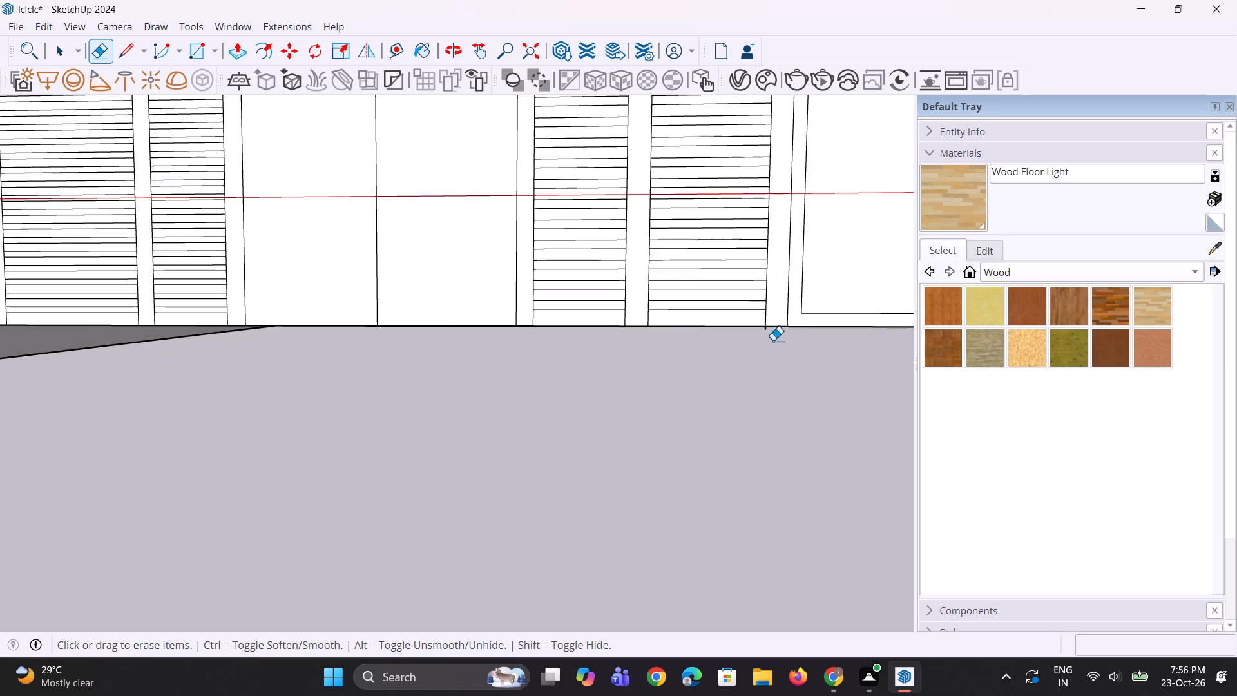
{"action": "scroll", "coordinate": [789, 333], "scroll_direction": "up", "scroll_amount": 3}
{"action": "scroll", "coordinate": [704, 307], "scroll_direction": "up", "scroll_amount": 11}
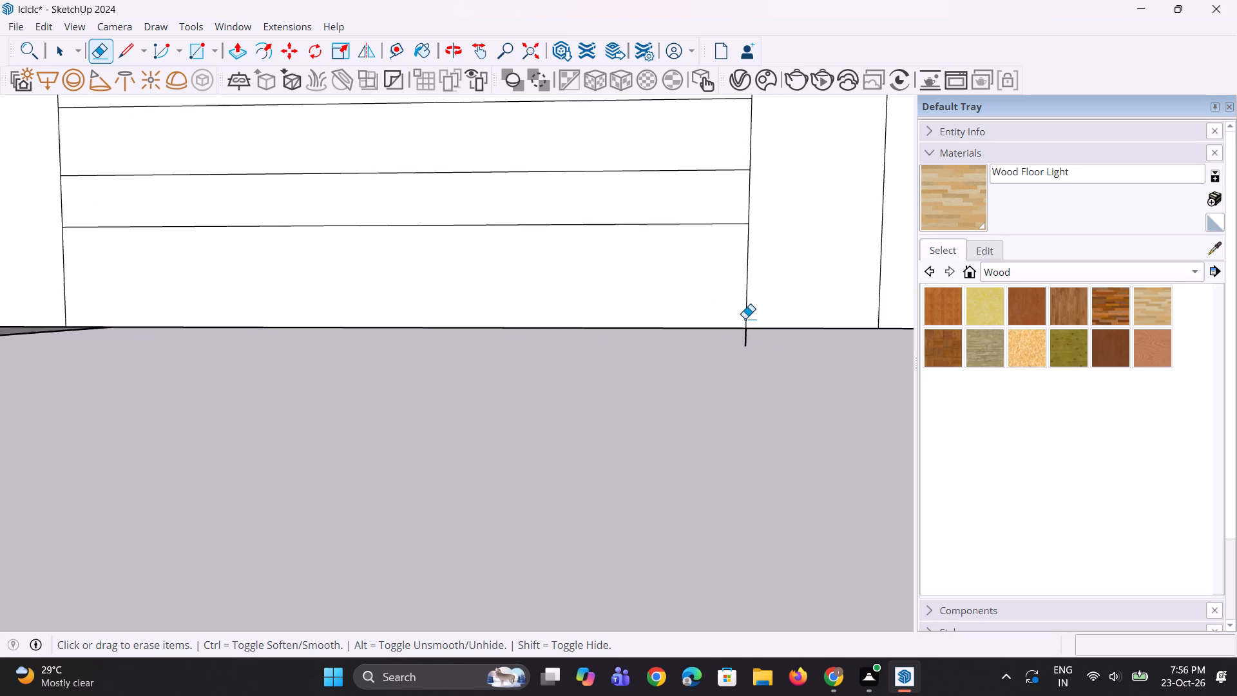
{"action": "scroll", "coordinate": [745, 318], "scroll_direction": "up", "scroll_amount": 9}
{"action": "left_click", "coordinate": [748, 348]}
{"action": "scroll", "coordinate": [751, 322], "scroll_direction": "down", "scroll_amount": 3}
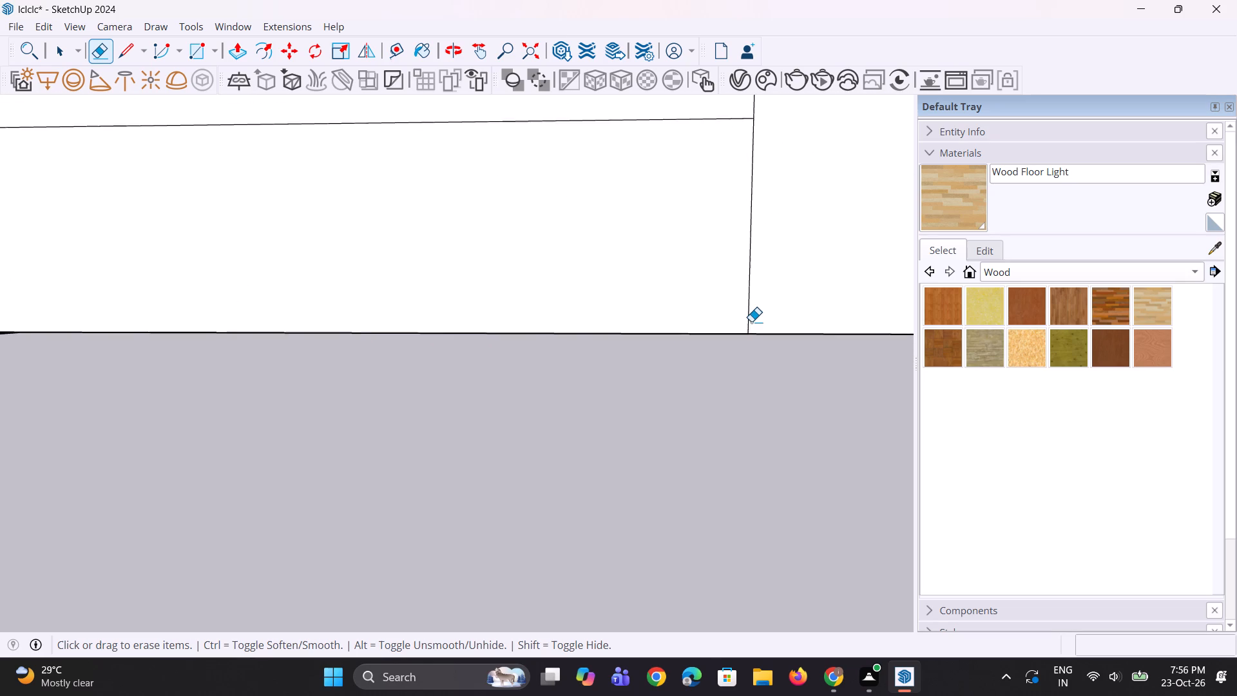
Examine the gate's bottom edge for leftover line stubs and review its whole front face with both slatted sections.
{"action": "scroll", "coordinate": [751, 322], "scroll_direction": "down", "scroll_amount": 16}
{"action": "scroll", "coordinate": [551, 315], "scroll_direction": "up", "scroll_amount": 3}
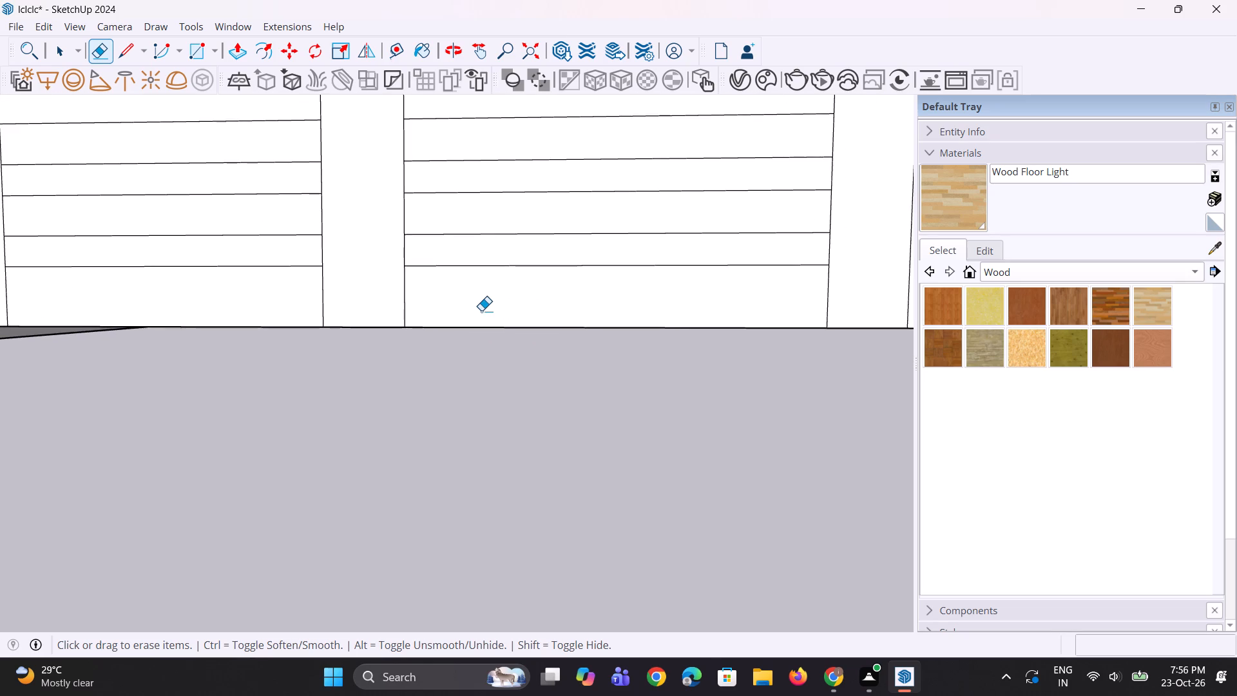
{"action": "scroll", "coordinate": [481, 311], "scroll_direction": "down", "scroll_amount": 10}
{"action": "middle_click_drag", "start_coordinate": [479, 313], "coordinate": [454, 329]}
{"action": "scroll", "coordinate": [454, 329], "scroll_direction": "down", "scroll_amount": 10}
{"action": "middle_click_drag", "start_coordinate": [455, 336], "coordinate": [391, 346]}
{"action": "key", "text": "space"}
{"action": "key", "text": "space"}
{"action": "scroll", "coordinate": [434, 182], "scroll_direction": "up", "scroll_amount": 8}
{"action": "middle_click_drag", "start_coordinate": [442, 188], "coordinate": [473, 198]}
{"action": "scroll", "coordinate": [454, 191], "scroll_direction": "up", "scroll_amount": 1}
{"action": "middle_click_drag", "start_coordinate": [473, 198], "coordinate": [486, 201]}
{"action": "scroll", "coordinate": [488, 202], "scroll_direction": "down", "scroll_amount": 9}
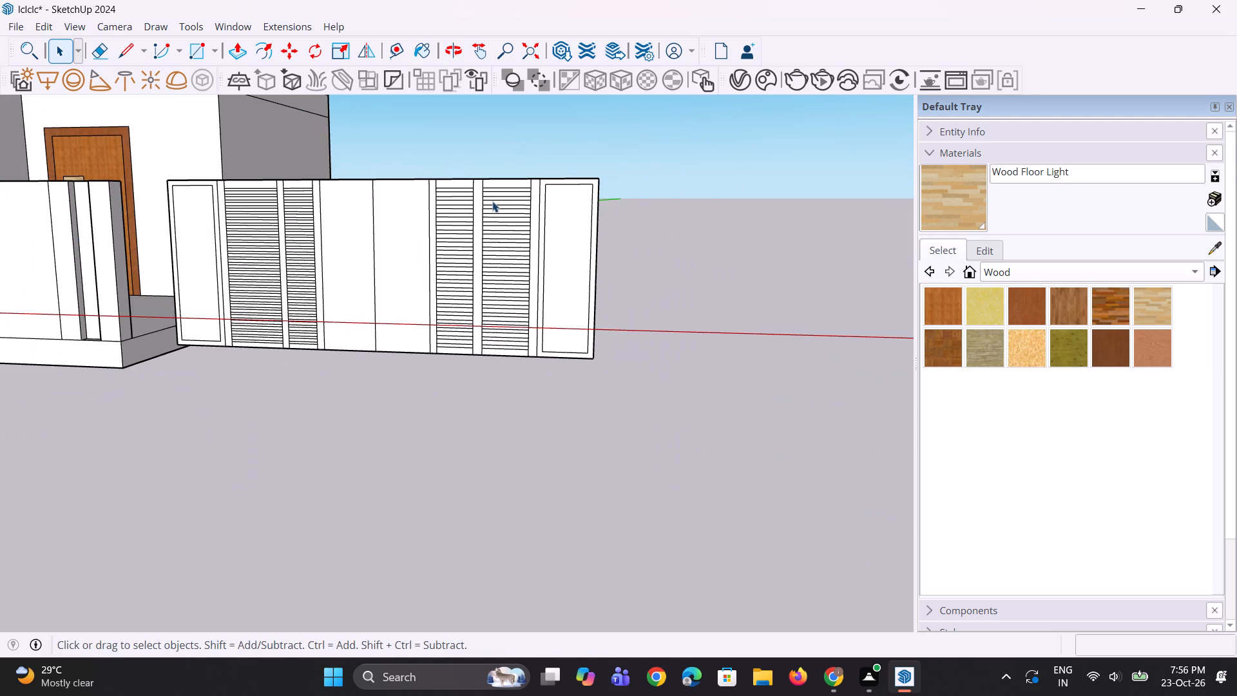
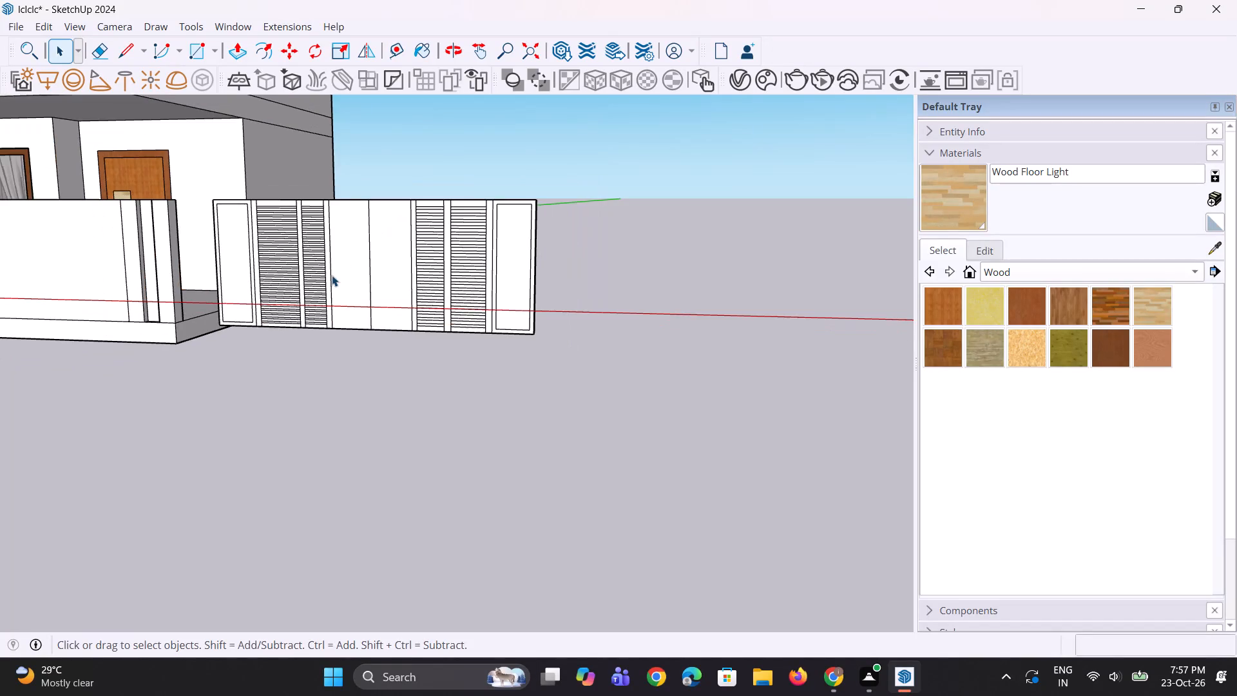
Examine the gate's front face and the two plain panels between its slatted sections.
{"action": "middle_click_drag", "start_coordinate": [332, 275], "coordinate": [282, 317]}
{"action": "scroll", "coordinate": [282, 209], "scroll_direction": "up", "scroll_amount": 4}
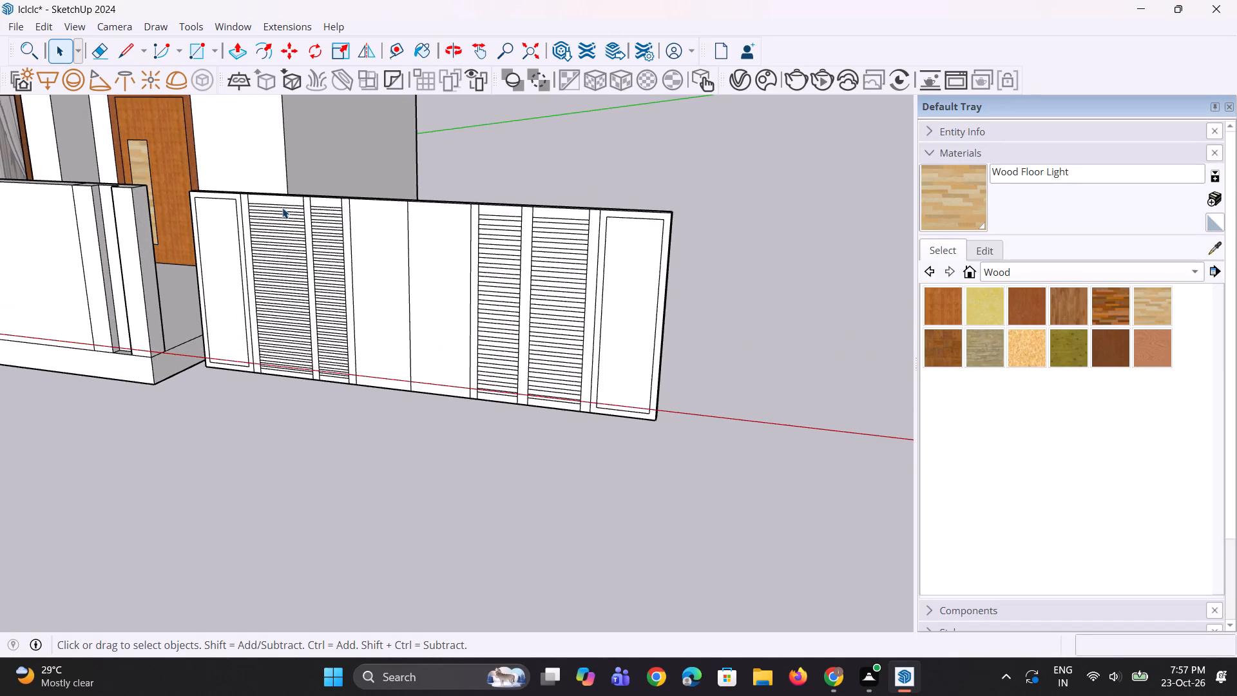
{"action": "scroll", "coordinate": [282, 208], "scroll_direction": "up", "scroll_amount": 2}
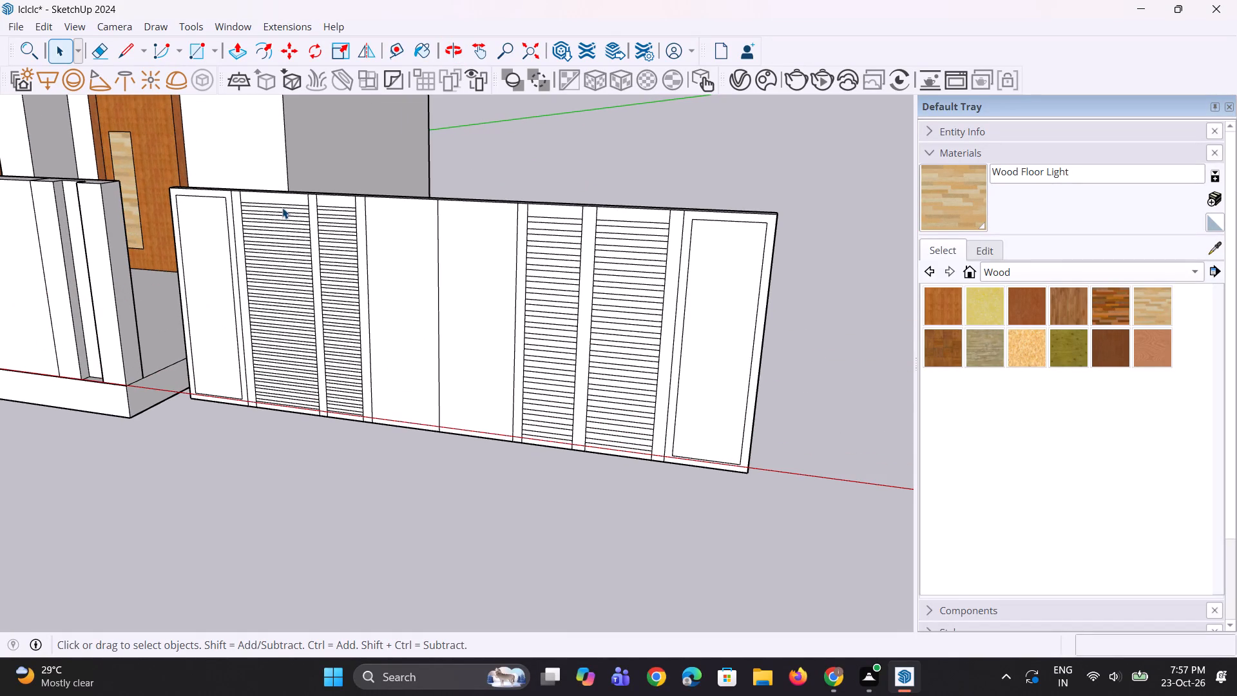
{"action": "scroll", "coordinate": [291, 262], "scroll_direction": "down", "scroll_amount": 4}
{"action": "scroll", "coordinate": [323, 342], "scroll_direction": "down", "scroll_amount": 3}
{"action": "middle_click_drag", "start_coordinate": [378, 383], "coordinate": [404, 358]}
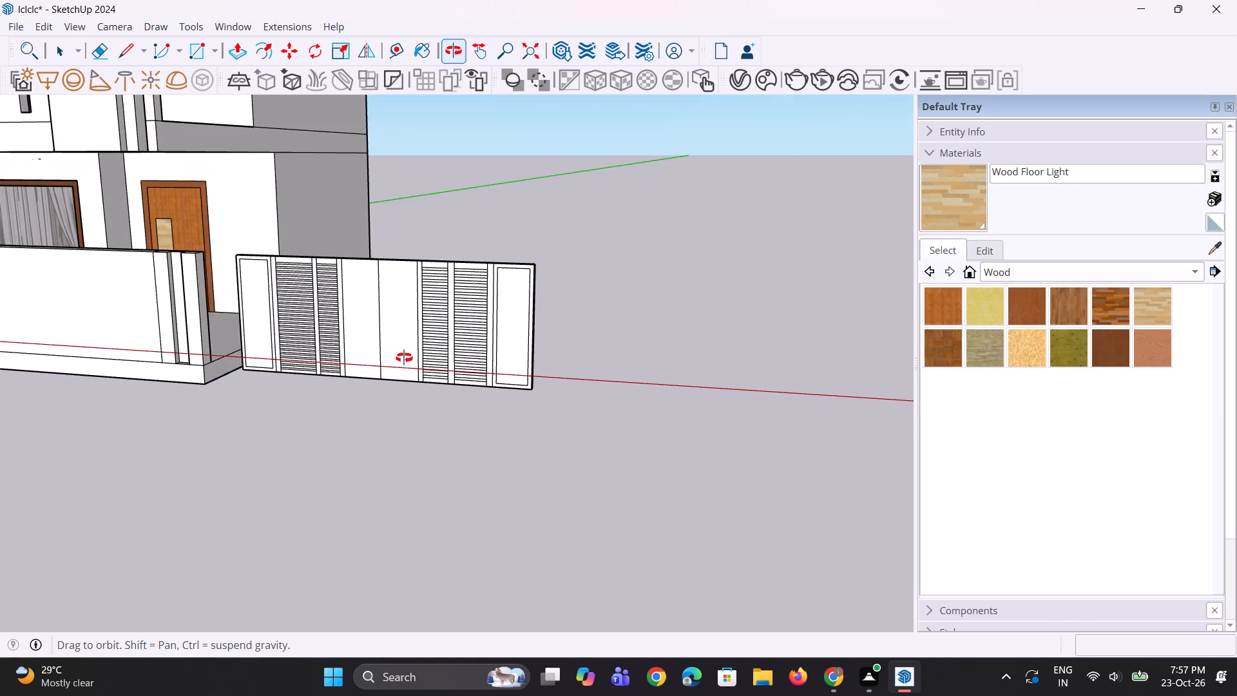
{"action": "middle_click_drag", "start_coordinate": [404, 358], "coordinate": [406, 357]}
{"action": "scroll", "coordinate": [406, 357], "scroll_direction": "up", "scroll_amount": 2}
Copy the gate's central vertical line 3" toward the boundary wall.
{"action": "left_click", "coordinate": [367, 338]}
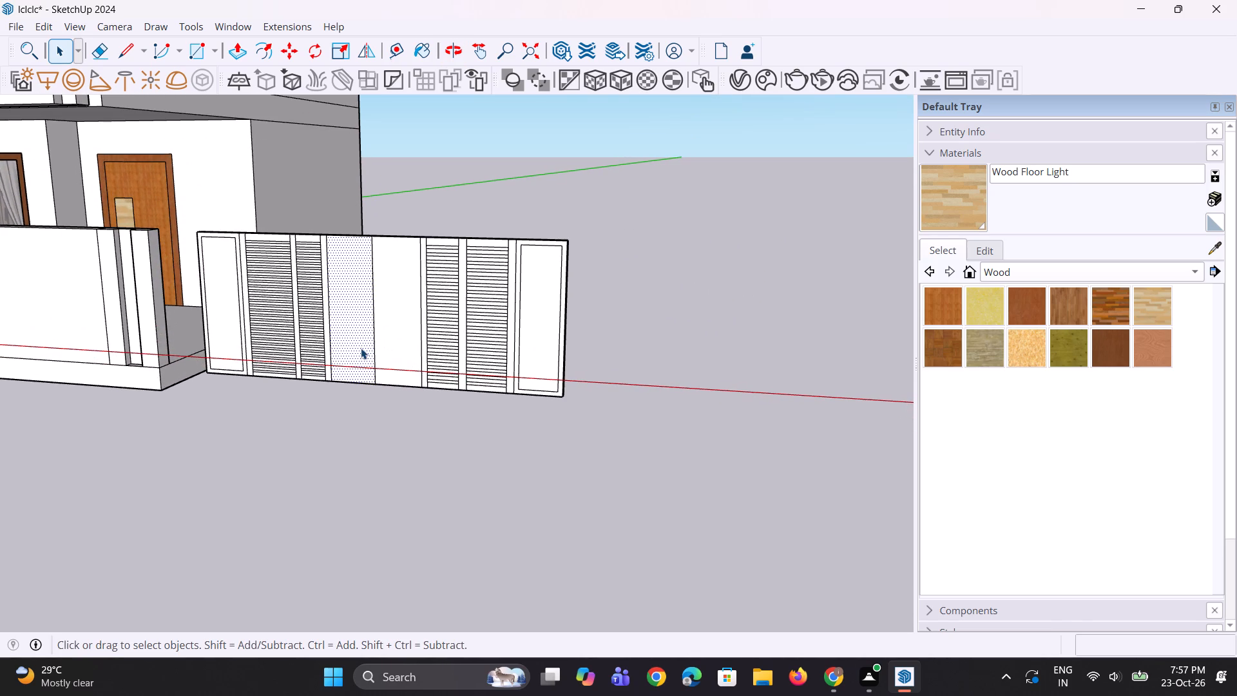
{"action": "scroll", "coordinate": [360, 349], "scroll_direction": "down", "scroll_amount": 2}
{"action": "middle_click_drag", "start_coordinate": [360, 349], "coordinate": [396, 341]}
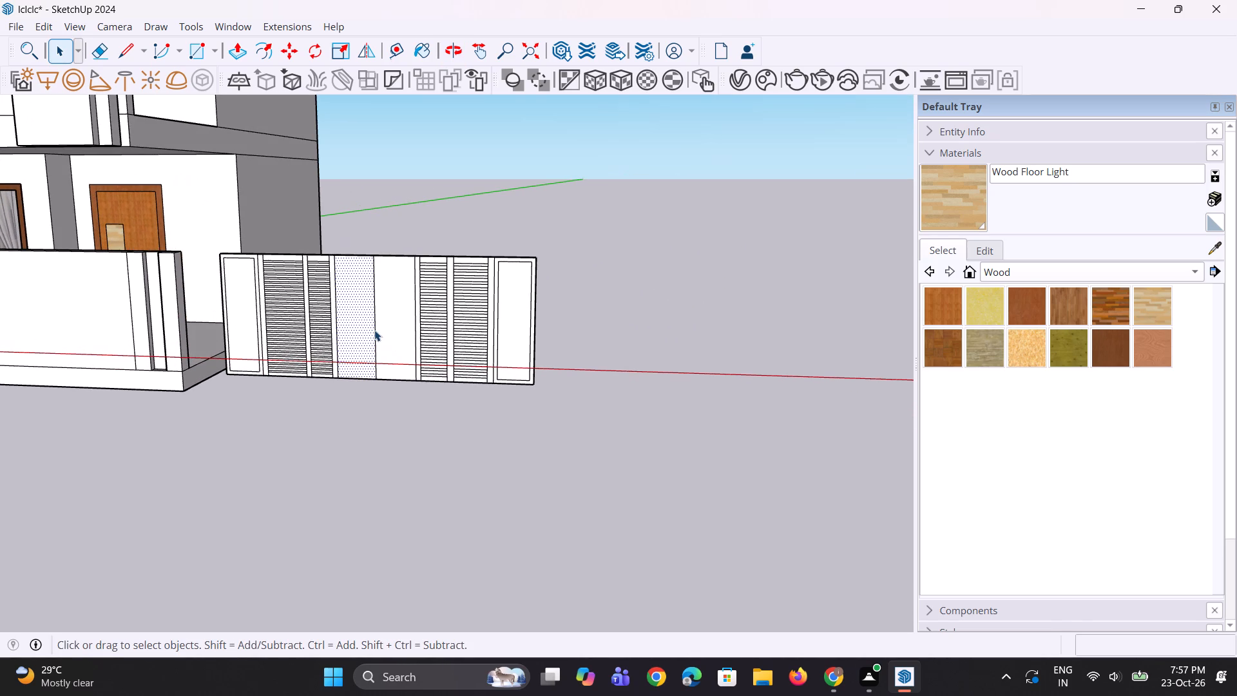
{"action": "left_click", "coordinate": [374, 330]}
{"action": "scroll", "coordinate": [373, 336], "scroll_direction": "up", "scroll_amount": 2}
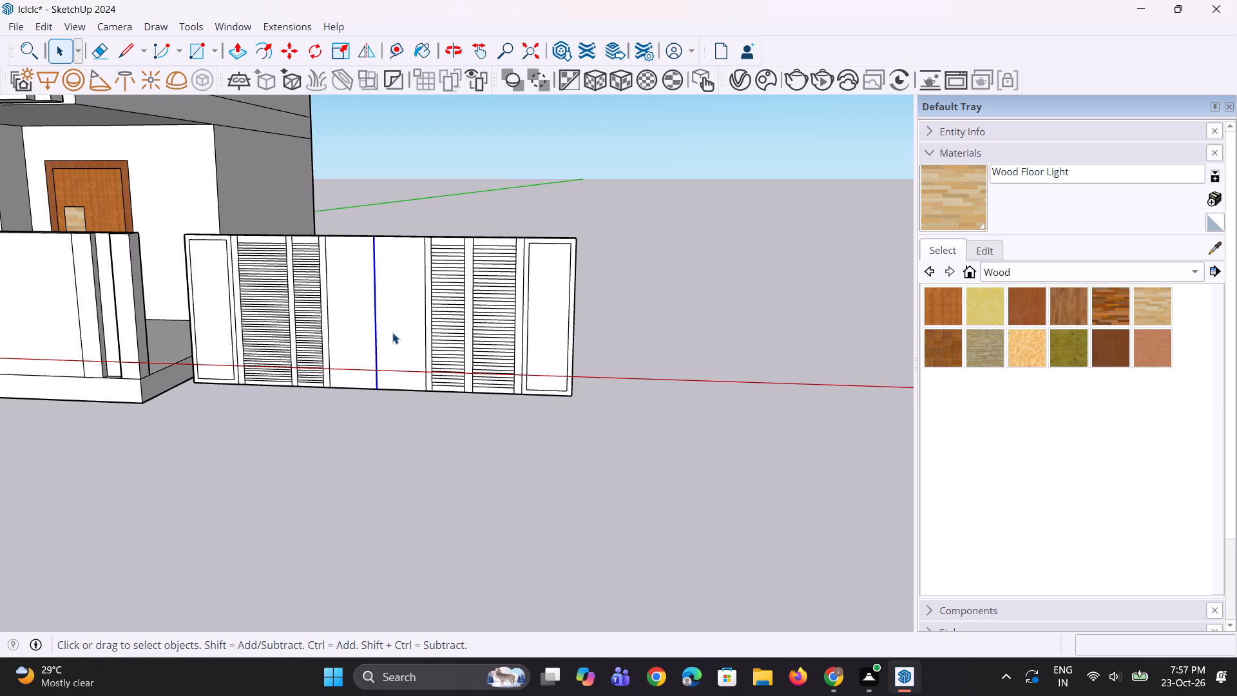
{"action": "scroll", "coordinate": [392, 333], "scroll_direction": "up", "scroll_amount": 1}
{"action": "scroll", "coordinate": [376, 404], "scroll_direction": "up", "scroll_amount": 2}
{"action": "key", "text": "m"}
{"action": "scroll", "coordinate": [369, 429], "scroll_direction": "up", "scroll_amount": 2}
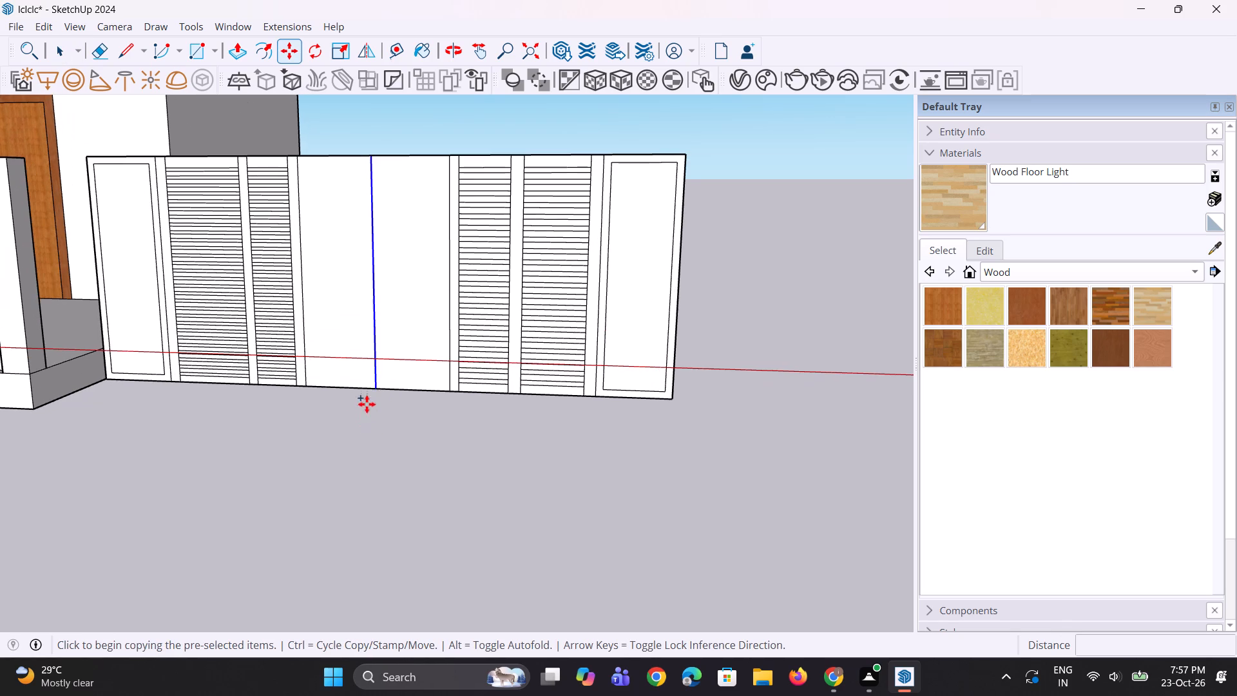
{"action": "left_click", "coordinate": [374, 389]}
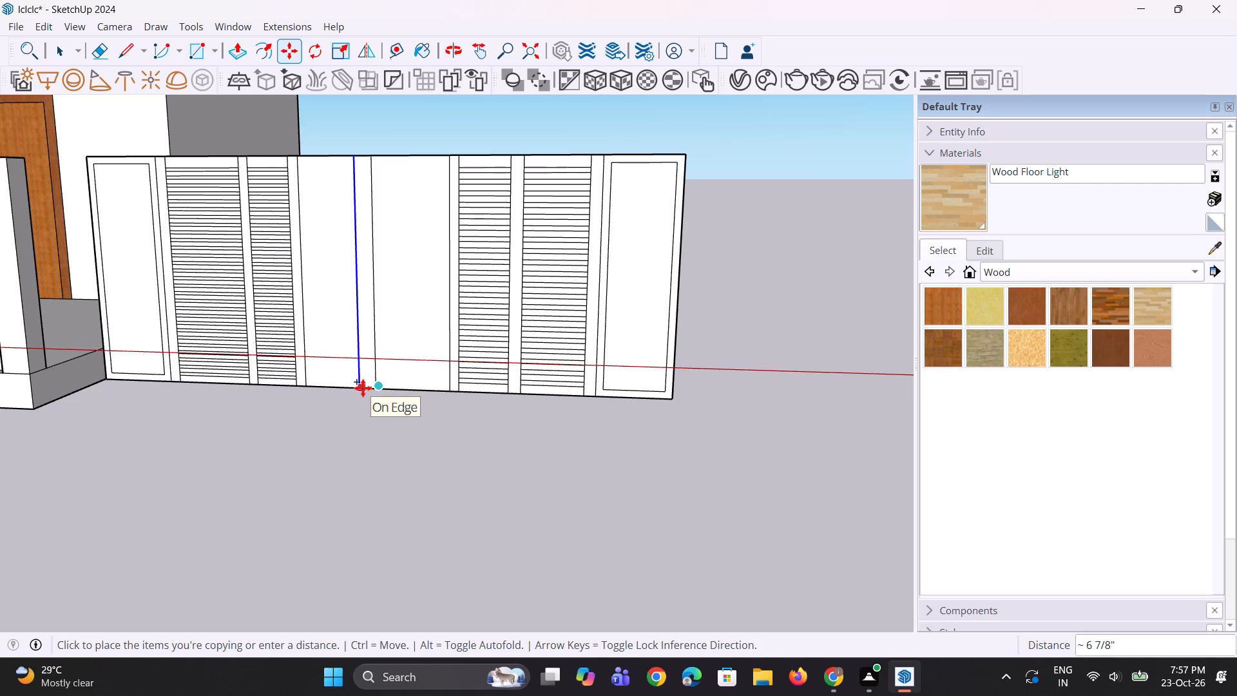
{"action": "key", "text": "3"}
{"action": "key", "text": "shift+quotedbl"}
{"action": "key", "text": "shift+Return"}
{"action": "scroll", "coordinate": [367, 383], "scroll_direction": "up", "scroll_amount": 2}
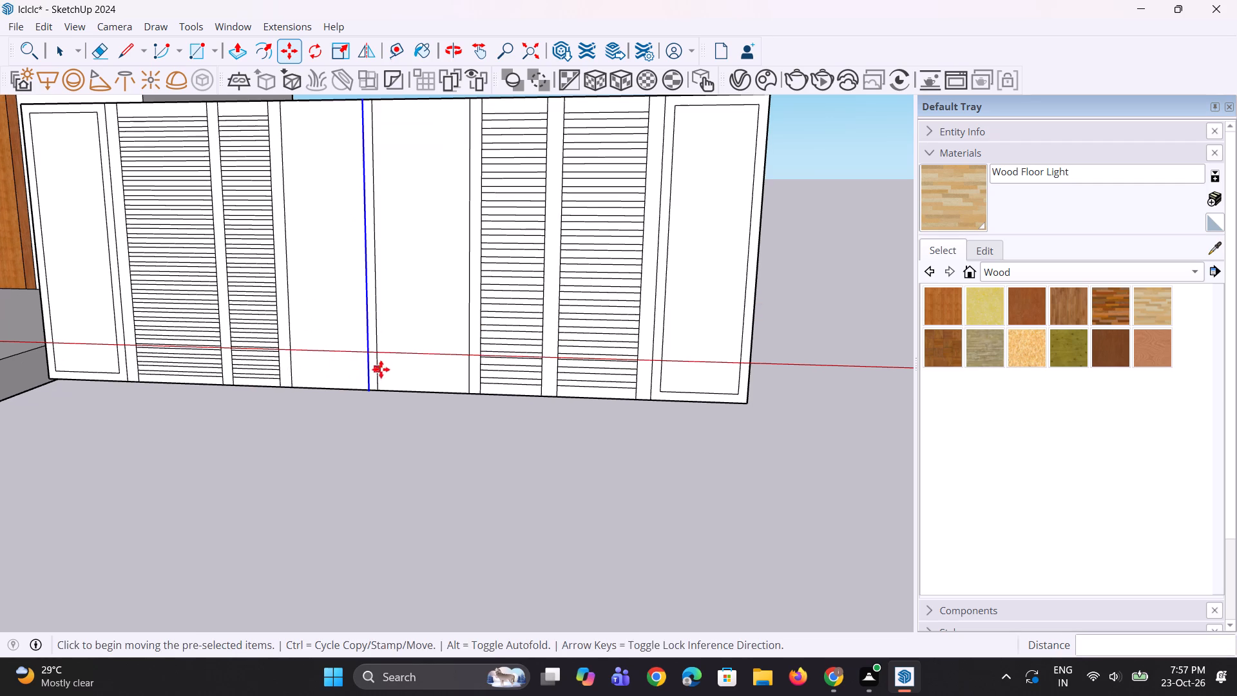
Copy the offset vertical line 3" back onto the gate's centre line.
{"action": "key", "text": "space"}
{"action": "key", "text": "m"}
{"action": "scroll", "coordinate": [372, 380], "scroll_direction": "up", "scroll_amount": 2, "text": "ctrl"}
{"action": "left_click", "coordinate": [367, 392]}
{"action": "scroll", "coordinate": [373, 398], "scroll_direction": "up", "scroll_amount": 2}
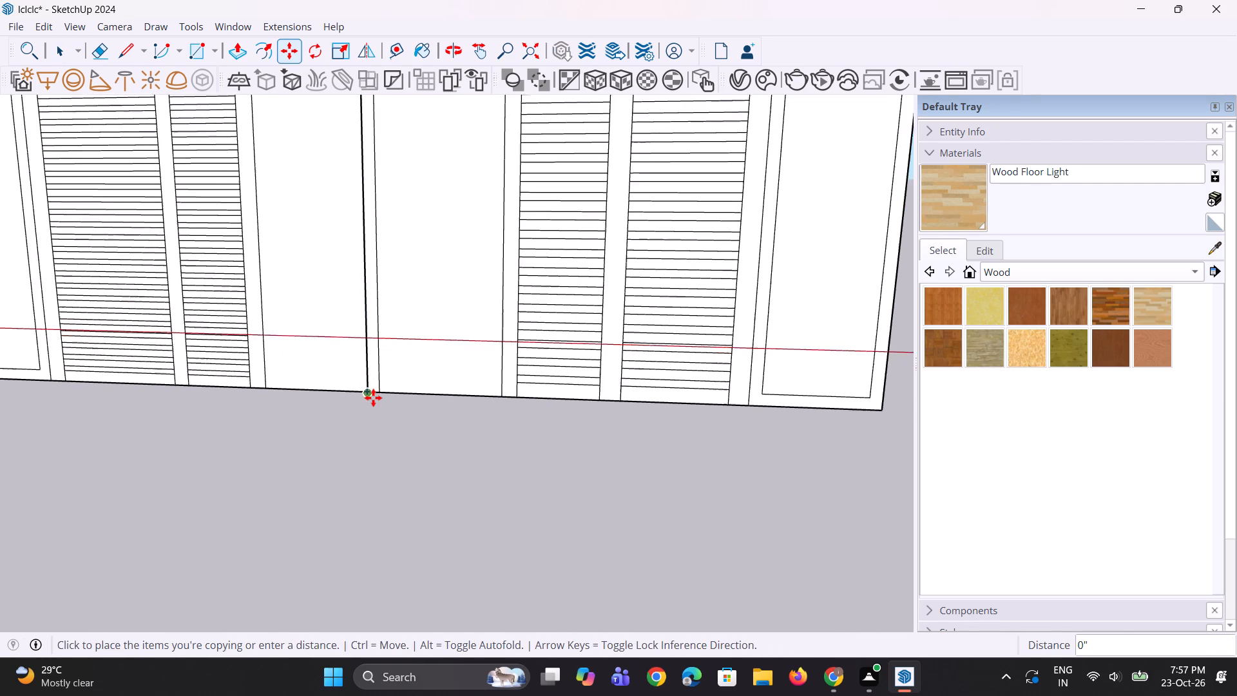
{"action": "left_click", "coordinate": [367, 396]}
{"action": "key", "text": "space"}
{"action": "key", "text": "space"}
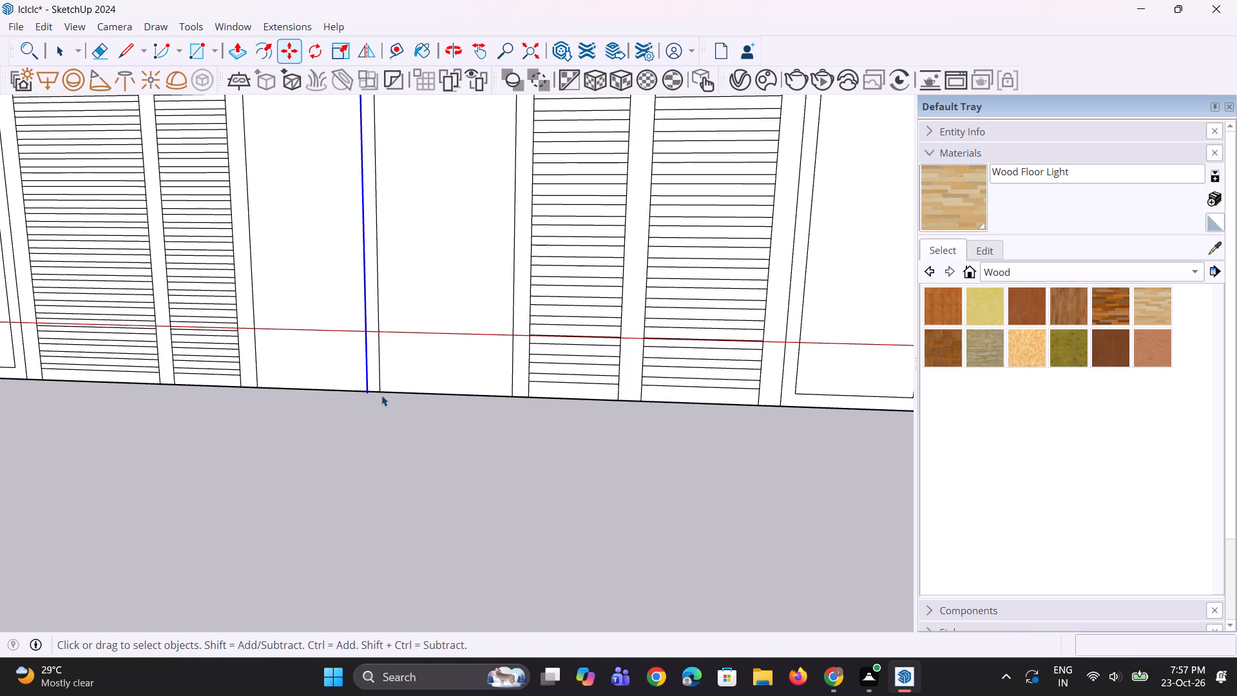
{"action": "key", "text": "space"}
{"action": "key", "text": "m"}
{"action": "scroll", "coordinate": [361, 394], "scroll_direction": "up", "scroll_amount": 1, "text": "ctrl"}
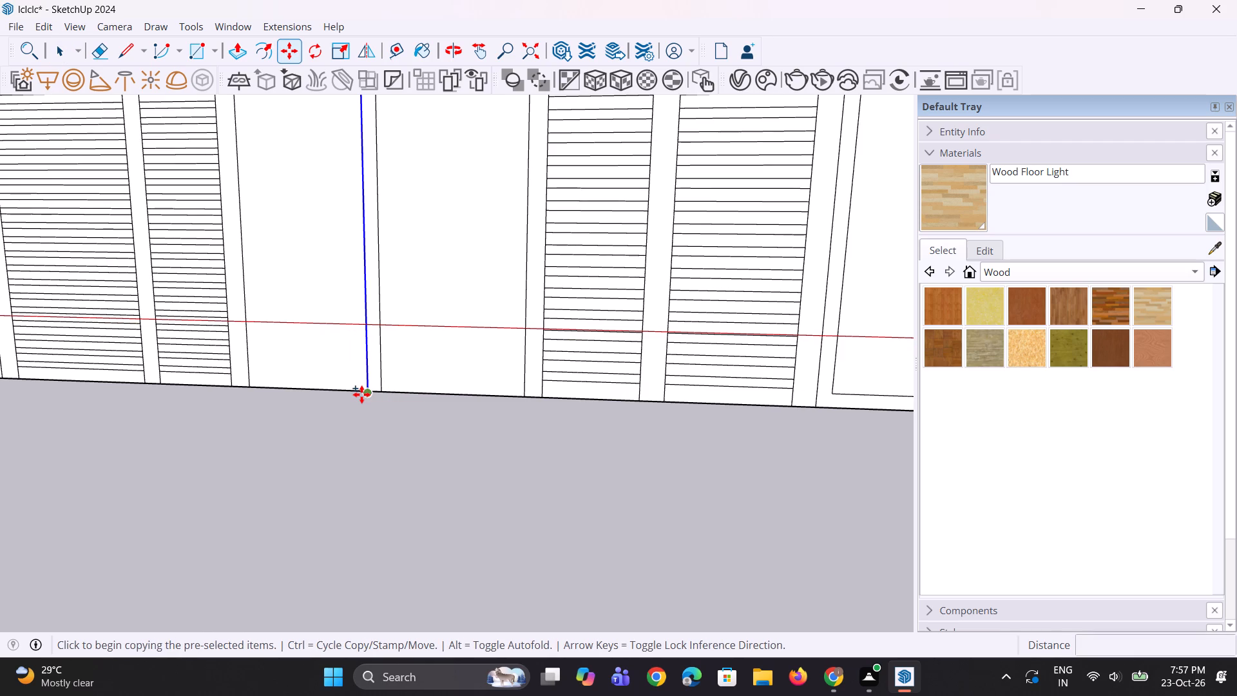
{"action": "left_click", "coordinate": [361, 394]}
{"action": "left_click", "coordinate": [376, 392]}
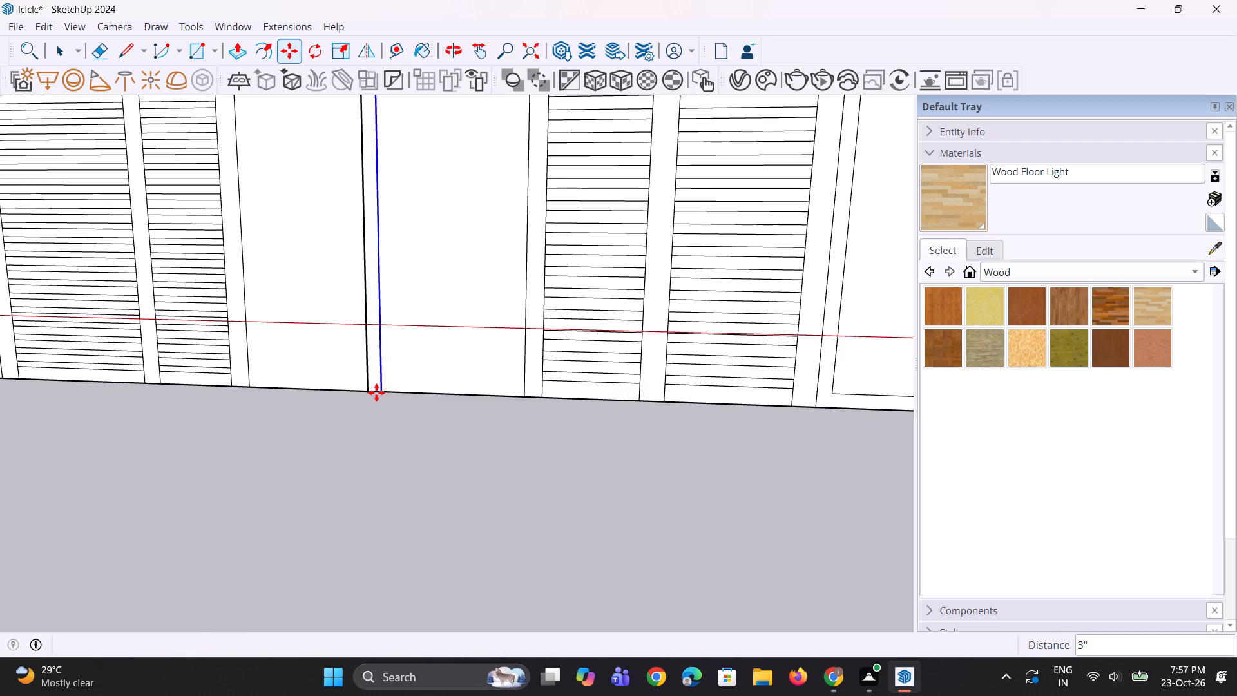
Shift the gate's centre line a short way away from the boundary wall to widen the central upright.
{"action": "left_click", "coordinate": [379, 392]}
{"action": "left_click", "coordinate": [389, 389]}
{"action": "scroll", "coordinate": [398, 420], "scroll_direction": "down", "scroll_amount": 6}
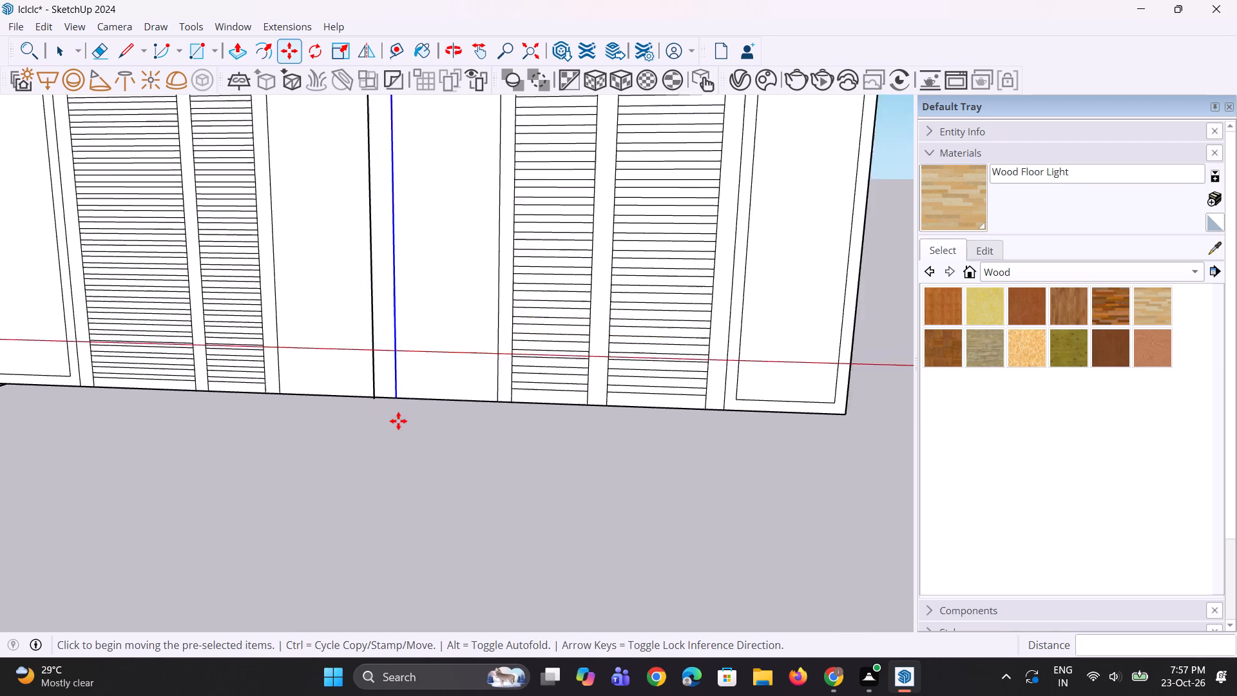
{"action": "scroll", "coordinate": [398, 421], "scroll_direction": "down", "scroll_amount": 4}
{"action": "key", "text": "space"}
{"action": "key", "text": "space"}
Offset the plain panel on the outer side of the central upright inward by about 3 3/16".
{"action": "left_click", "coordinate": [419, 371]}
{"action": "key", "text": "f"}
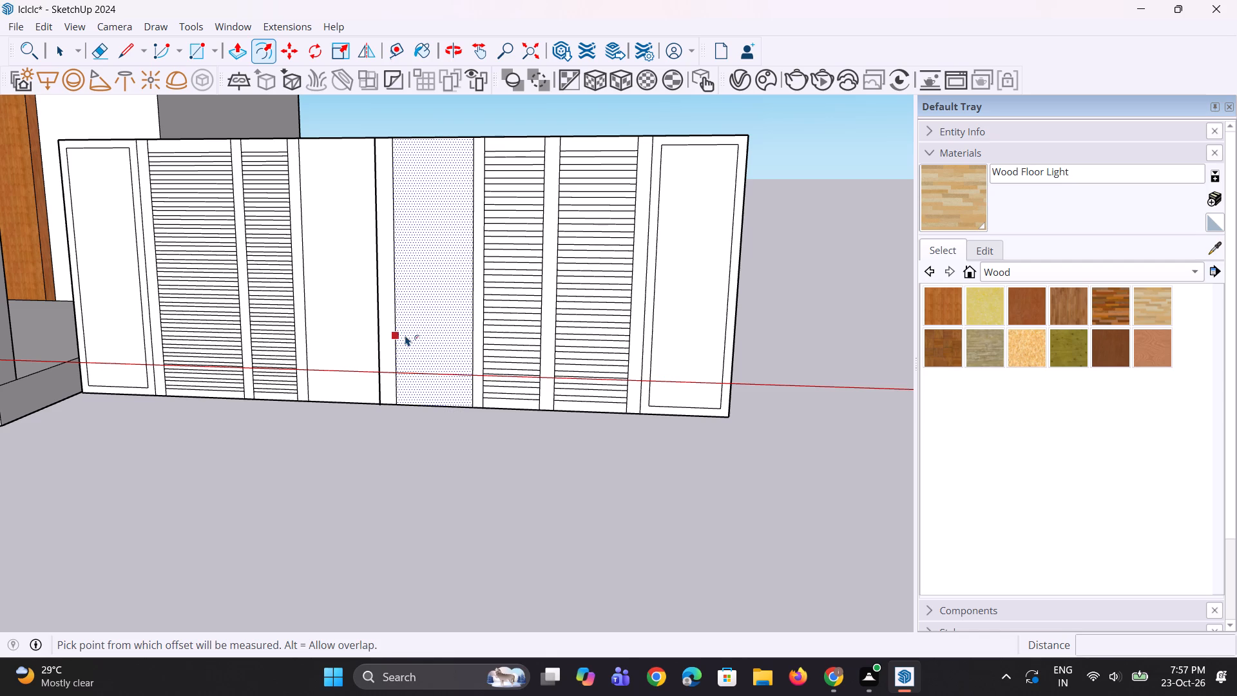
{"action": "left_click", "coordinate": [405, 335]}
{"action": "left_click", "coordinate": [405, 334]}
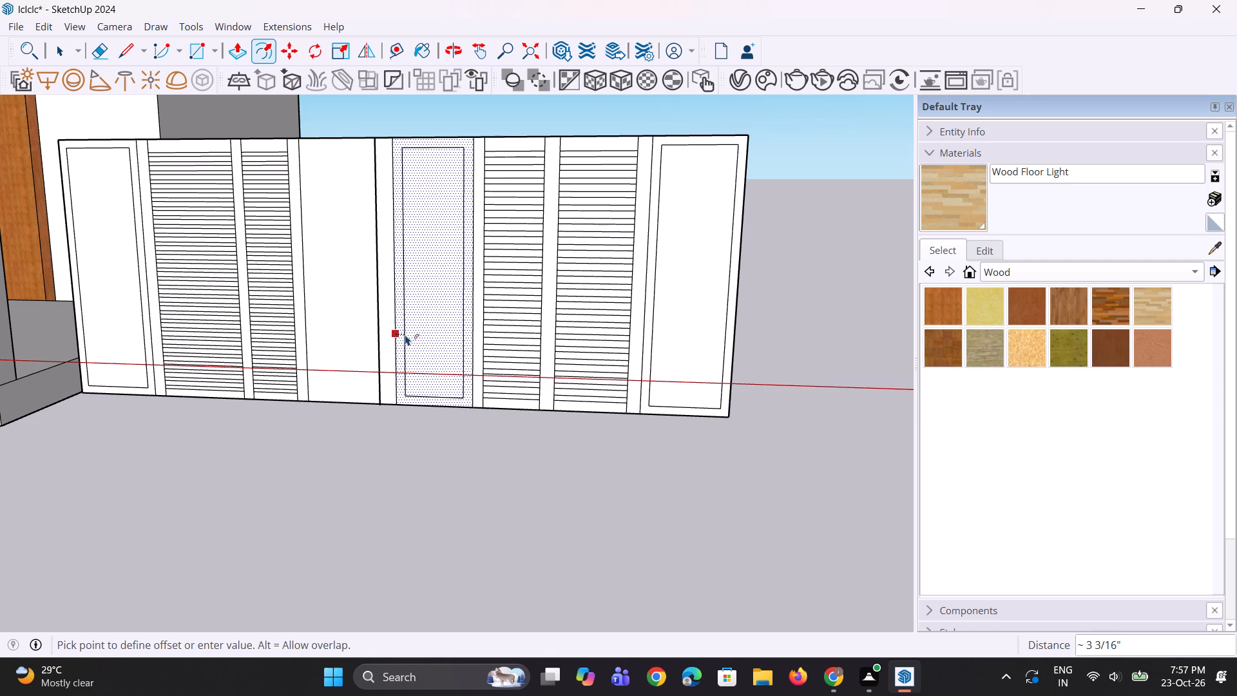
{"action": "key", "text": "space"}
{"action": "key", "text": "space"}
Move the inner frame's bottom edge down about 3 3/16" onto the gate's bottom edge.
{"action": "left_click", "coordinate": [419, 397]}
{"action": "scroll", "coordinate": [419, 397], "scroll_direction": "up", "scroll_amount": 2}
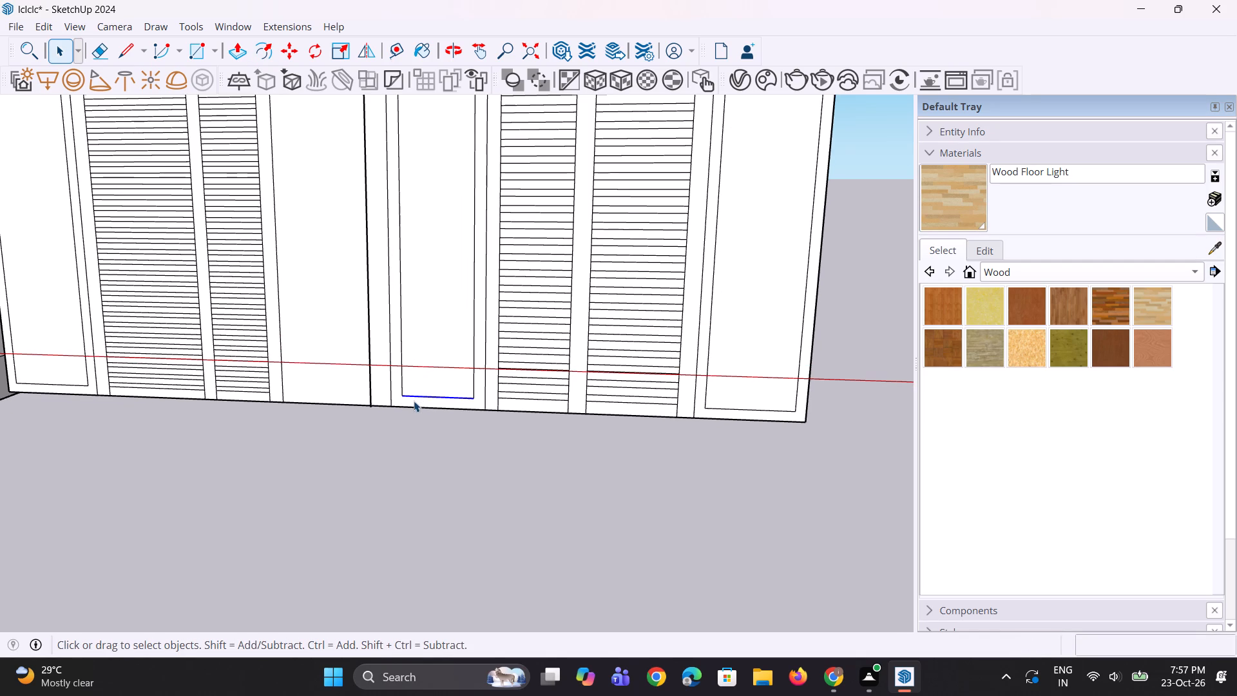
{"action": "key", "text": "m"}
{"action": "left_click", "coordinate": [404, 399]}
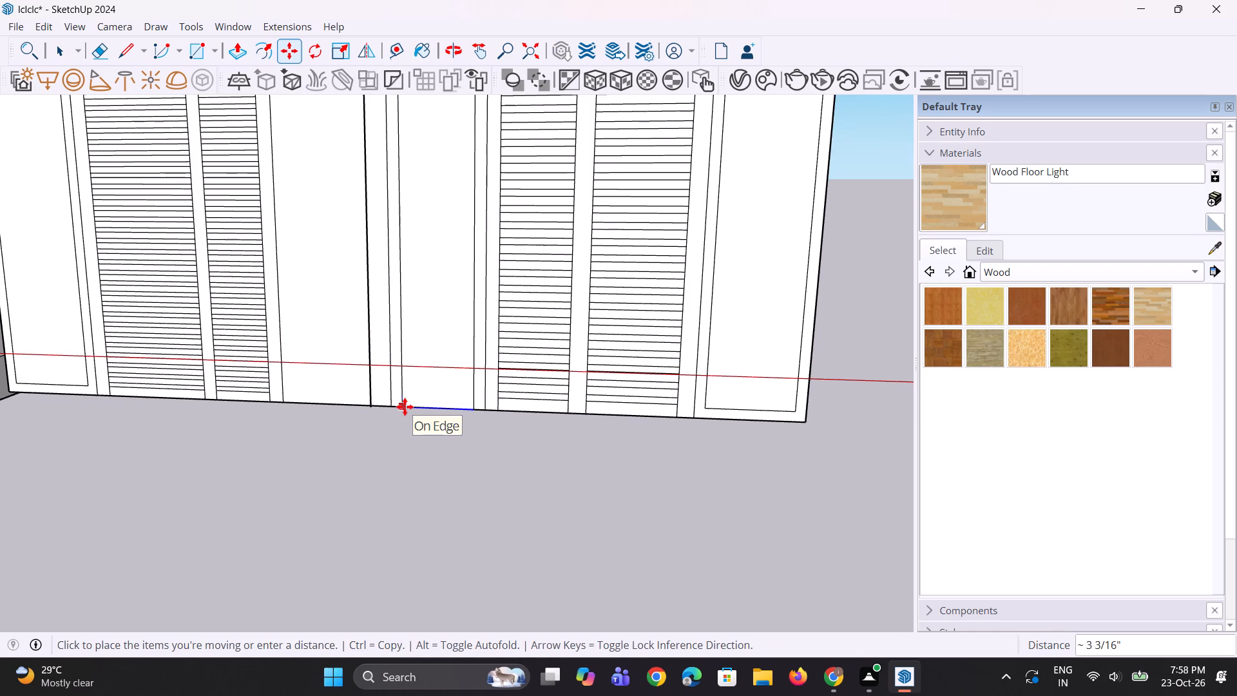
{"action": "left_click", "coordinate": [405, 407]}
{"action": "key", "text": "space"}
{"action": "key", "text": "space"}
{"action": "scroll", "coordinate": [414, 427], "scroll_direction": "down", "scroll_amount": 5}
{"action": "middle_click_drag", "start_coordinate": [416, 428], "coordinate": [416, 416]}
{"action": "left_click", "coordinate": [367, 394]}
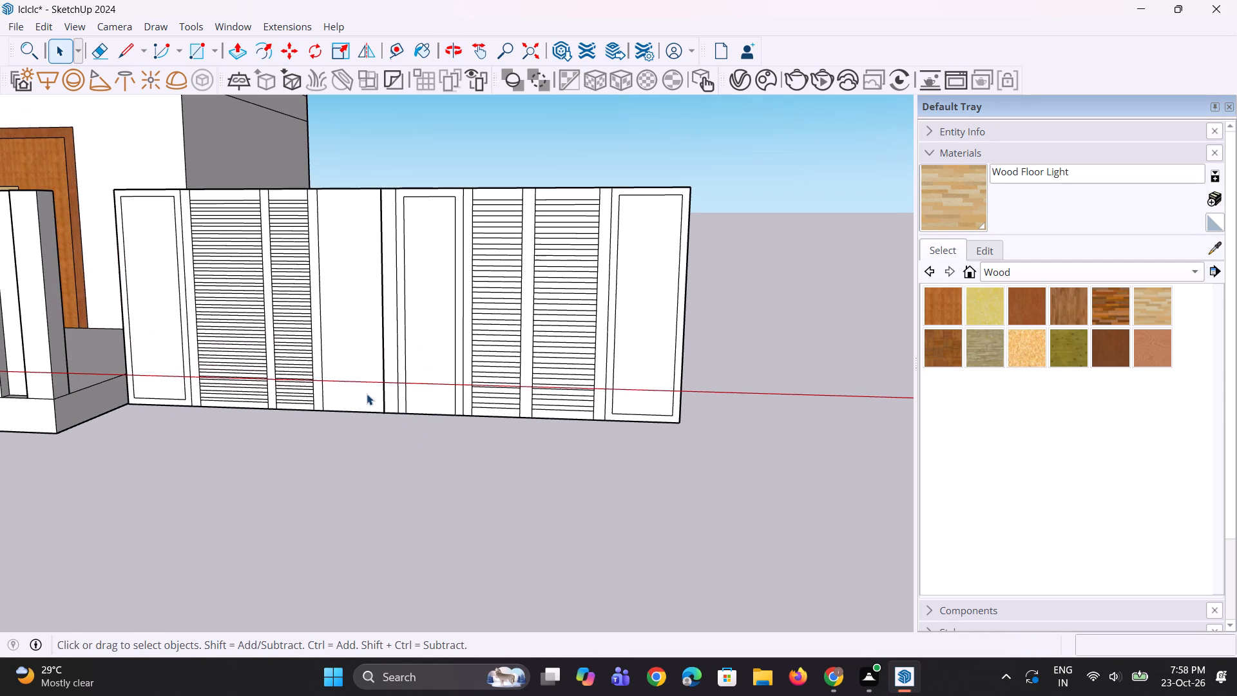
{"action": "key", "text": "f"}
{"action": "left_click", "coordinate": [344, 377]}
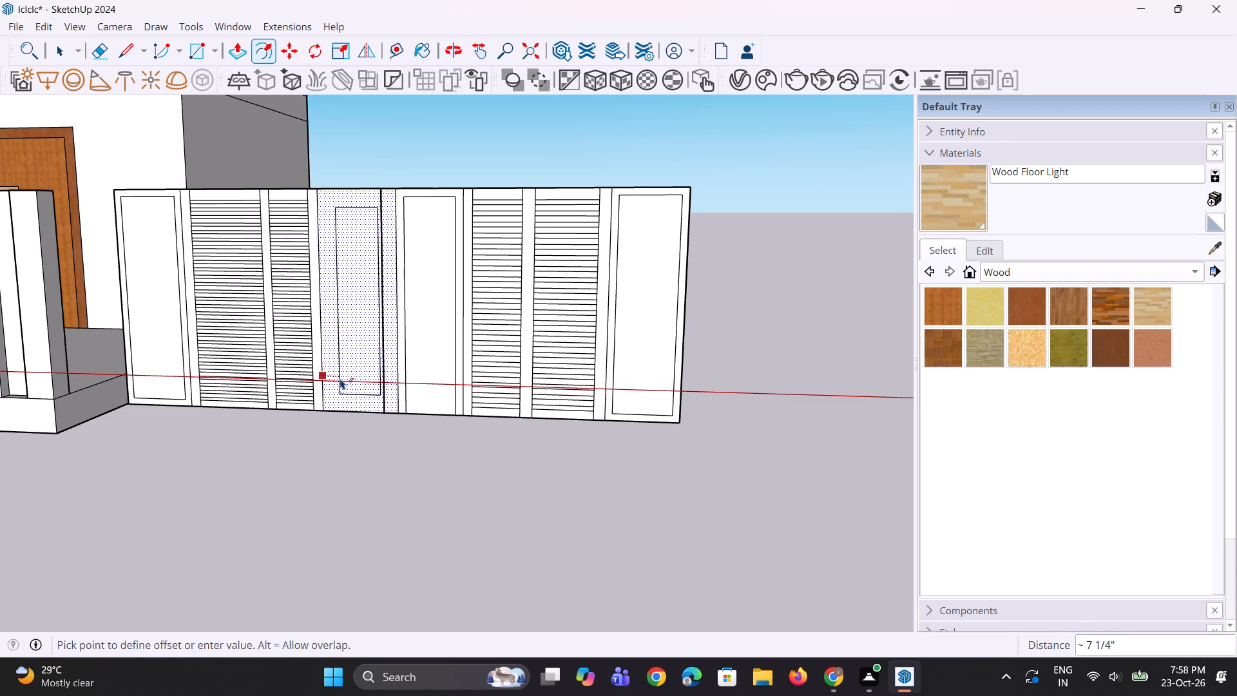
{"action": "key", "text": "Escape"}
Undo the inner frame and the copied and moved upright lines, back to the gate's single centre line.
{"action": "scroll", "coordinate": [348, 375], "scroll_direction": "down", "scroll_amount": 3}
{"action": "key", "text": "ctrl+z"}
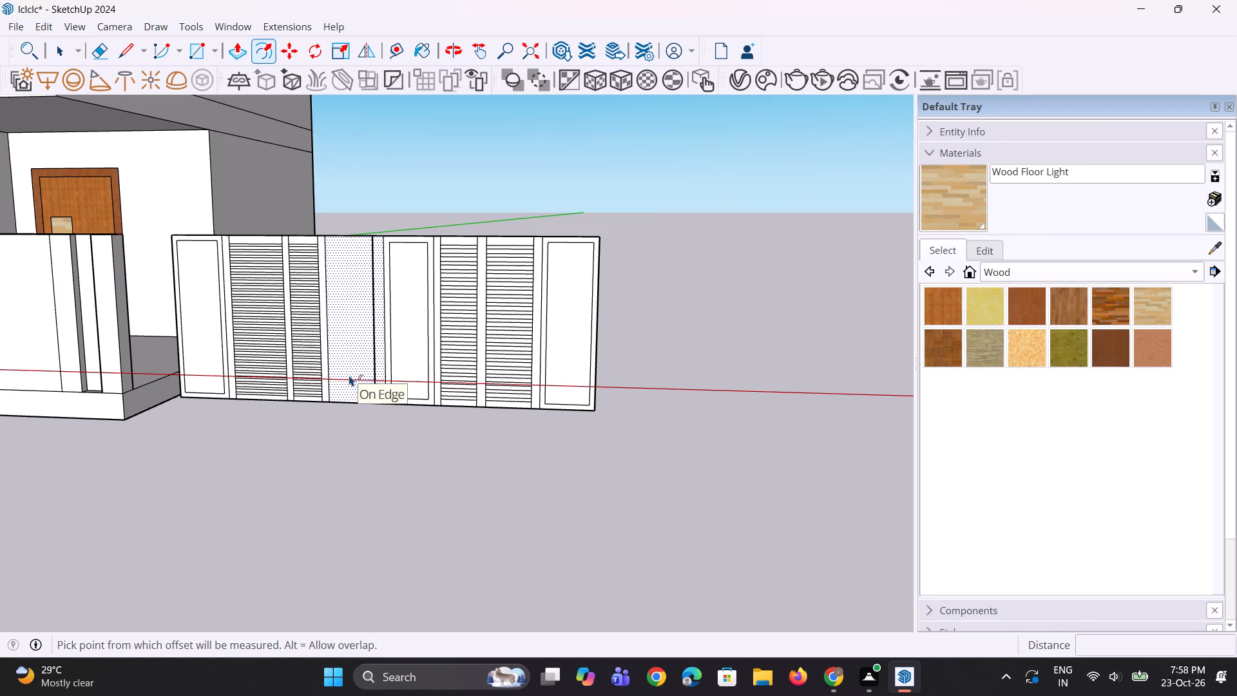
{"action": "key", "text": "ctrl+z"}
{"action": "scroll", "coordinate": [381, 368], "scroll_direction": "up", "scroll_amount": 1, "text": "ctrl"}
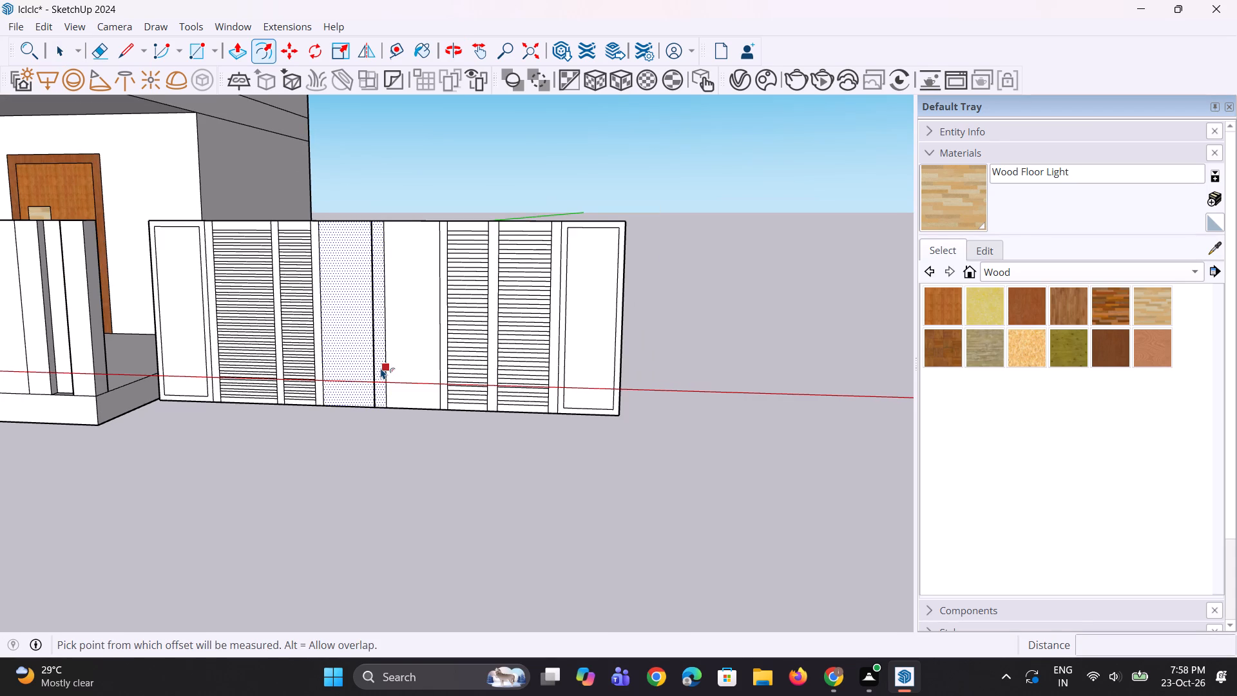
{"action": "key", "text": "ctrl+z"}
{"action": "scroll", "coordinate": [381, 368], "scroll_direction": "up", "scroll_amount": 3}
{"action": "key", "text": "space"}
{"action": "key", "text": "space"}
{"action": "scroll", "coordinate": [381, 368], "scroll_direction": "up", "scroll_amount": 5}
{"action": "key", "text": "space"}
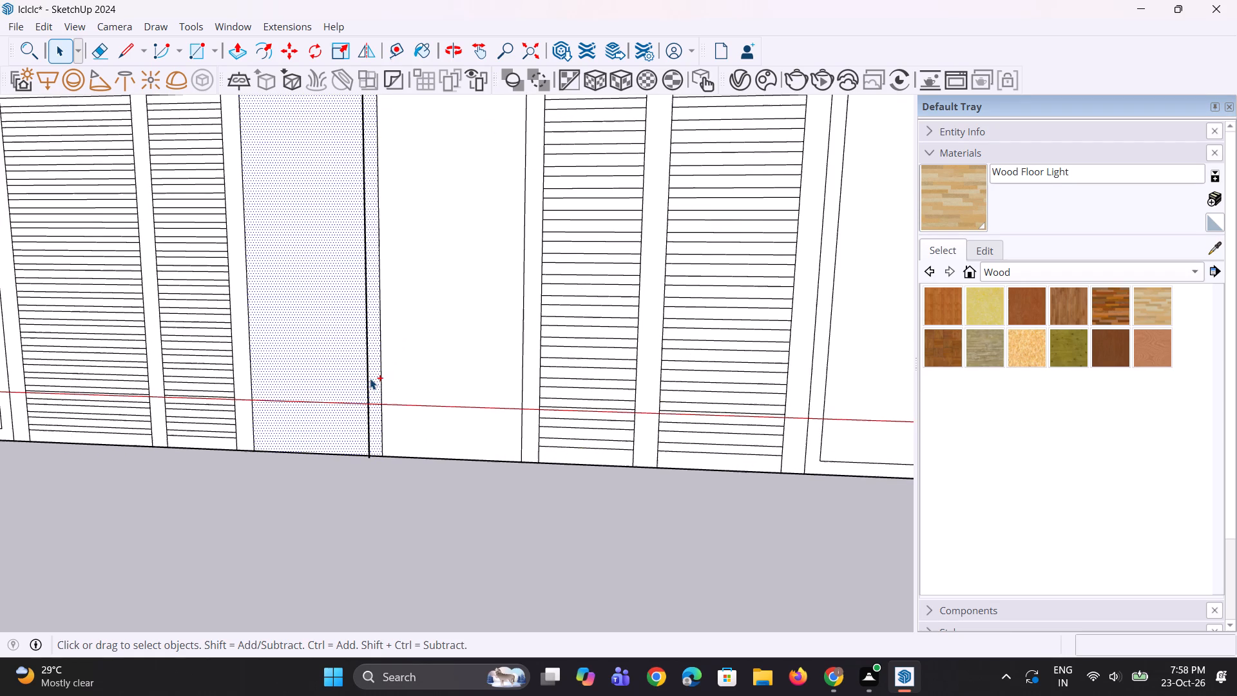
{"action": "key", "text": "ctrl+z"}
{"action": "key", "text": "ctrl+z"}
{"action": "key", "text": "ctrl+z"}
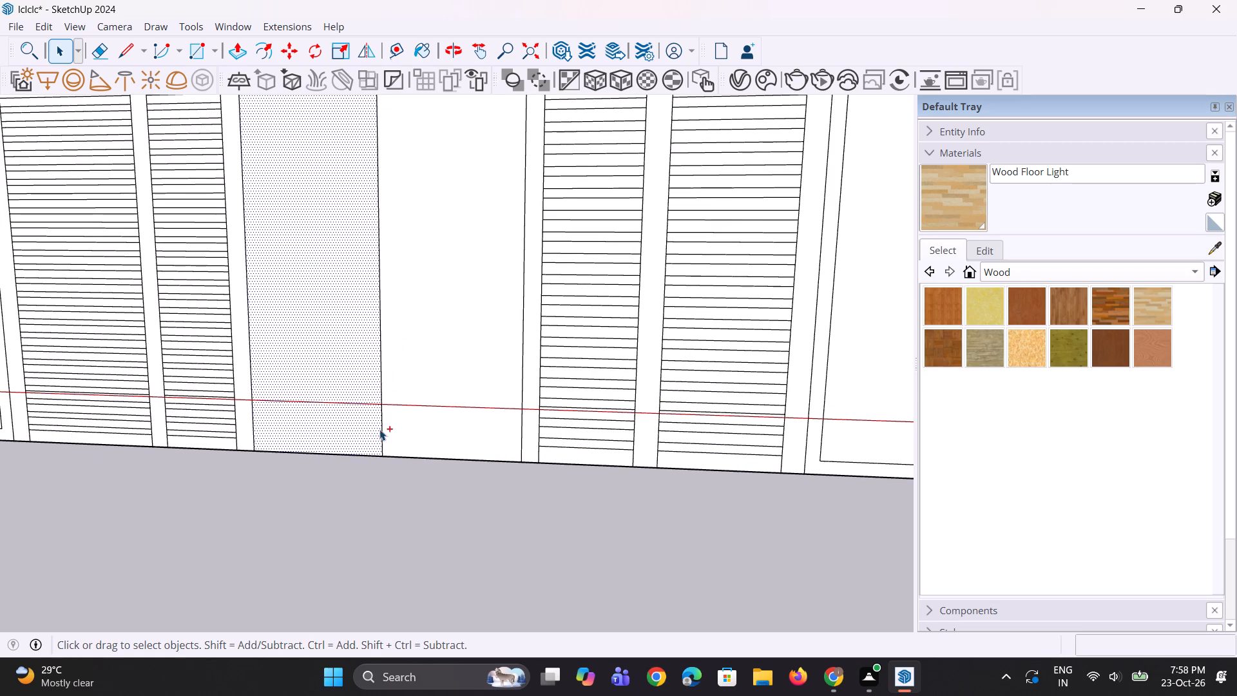
Copy the gate's centre line 3" toward the boundary wall as one edge of a central upright.
{"action": "left_click", "coordinate": [380, 433]}
{"action": "scroll", "coordinate": [383, 443], "scroll_direction": "up", "scroll_amount": 1}
{"action": "key", "text": "m"}
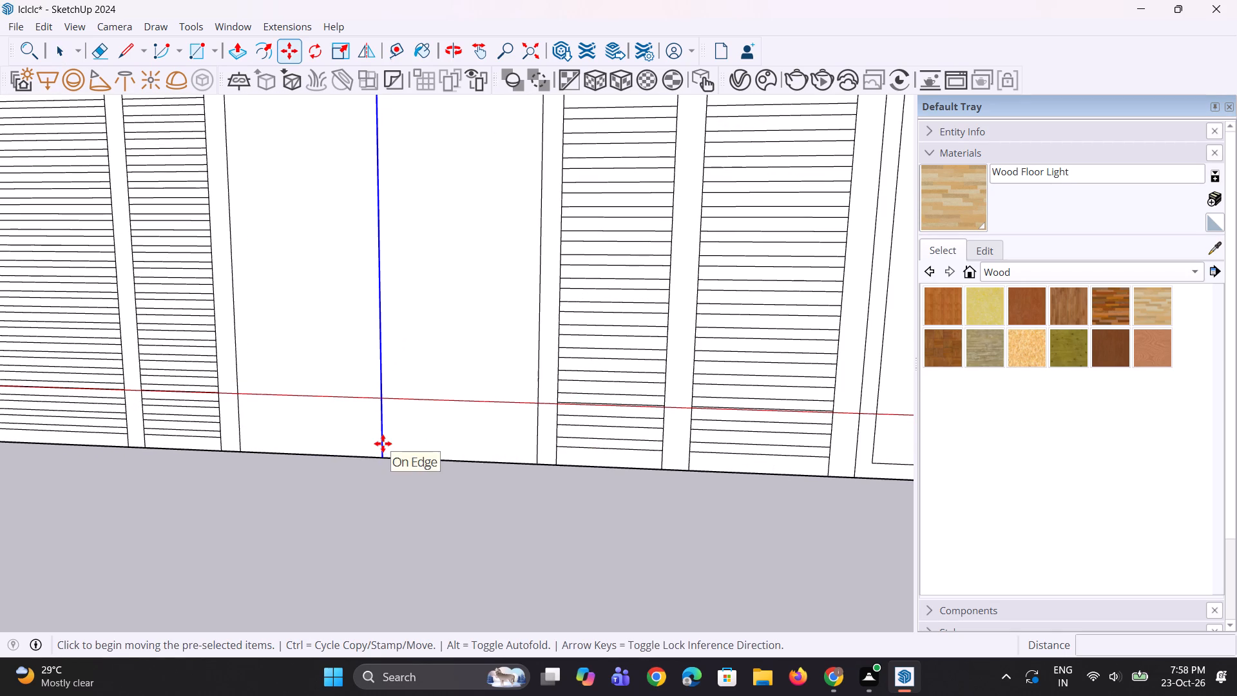
{"action": "left_click", "coordinate": [384, 456]}
{"action": "left_click", "coordinate": [369, 458]}
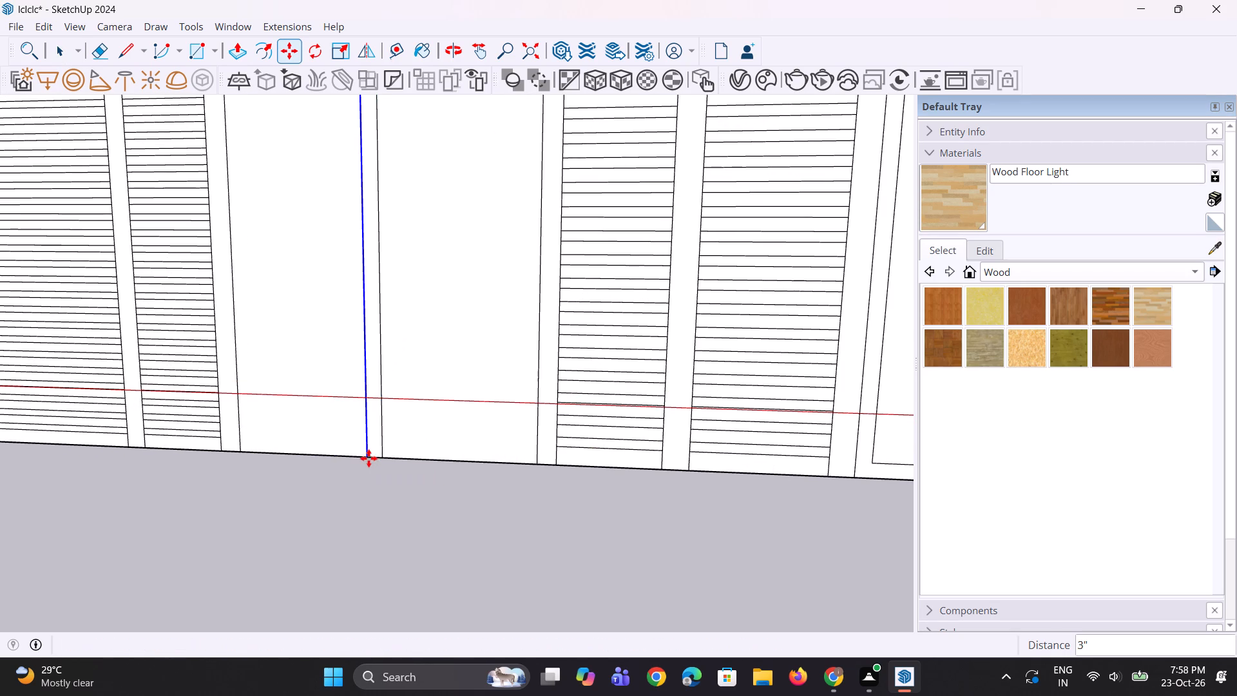
{"action": "key", "text": "space"}
{"action": "key", "text": "space"}
Copy the gate's centre line a short way to its other side as the central upright's second edge.
{"action": "left_click", "coordinate": [385, 440]}
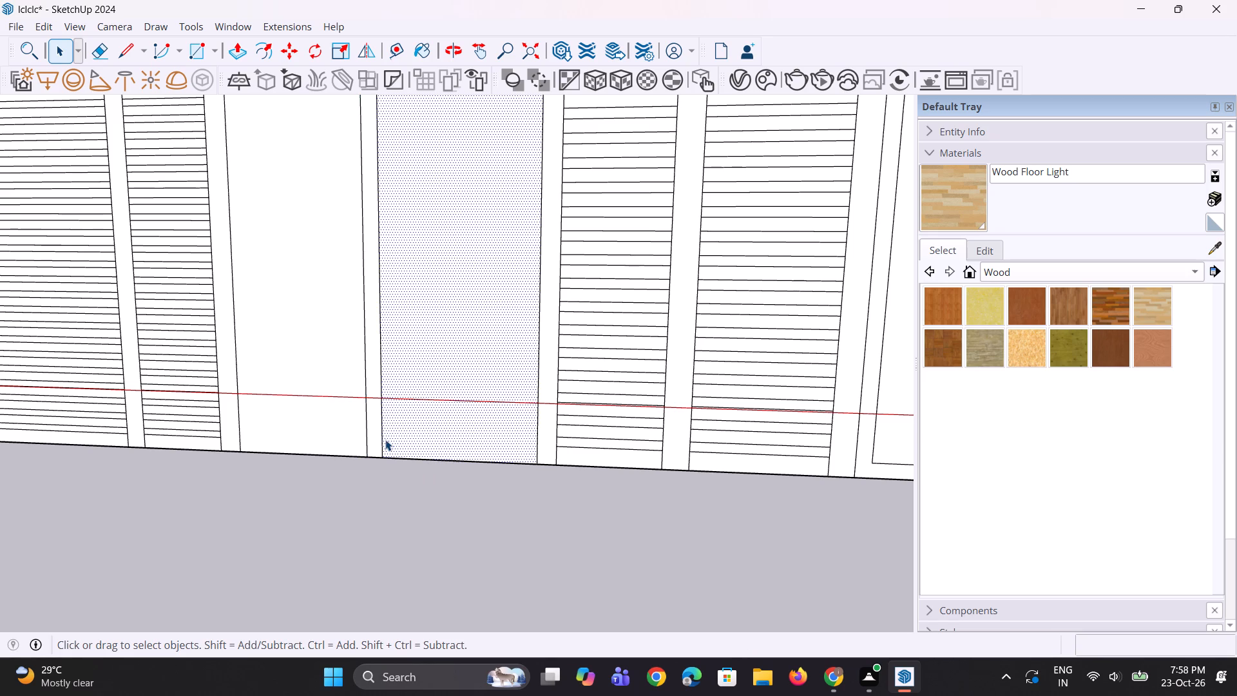
{"action": "left_click", "coordinate": [382, 441]}
{"action": "key", "text": "m"}
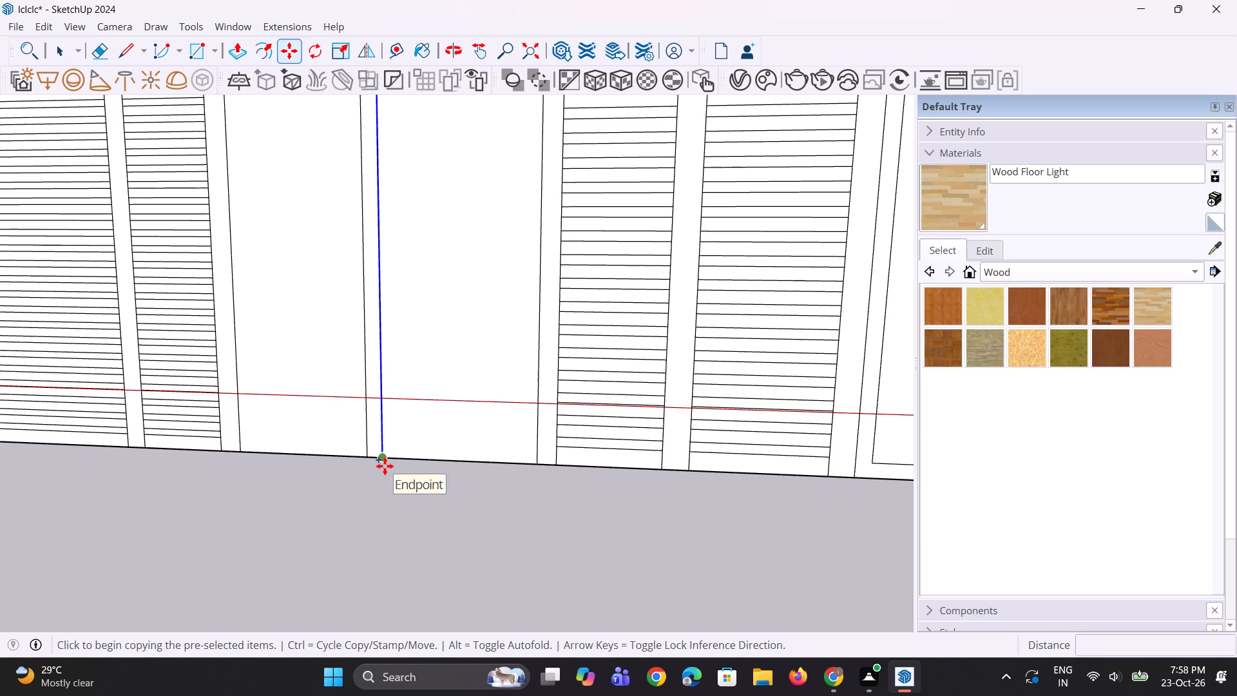
{"action": "left_click", "coordinate": [385, 466]}
{"action": "left_click", "coordinate": [405, 459]}
{"action": "key", "text": "space"}
Delete the original centre line between the two edges of the central upright.
{"action": "left_click", "coordinate": [382, 441]}
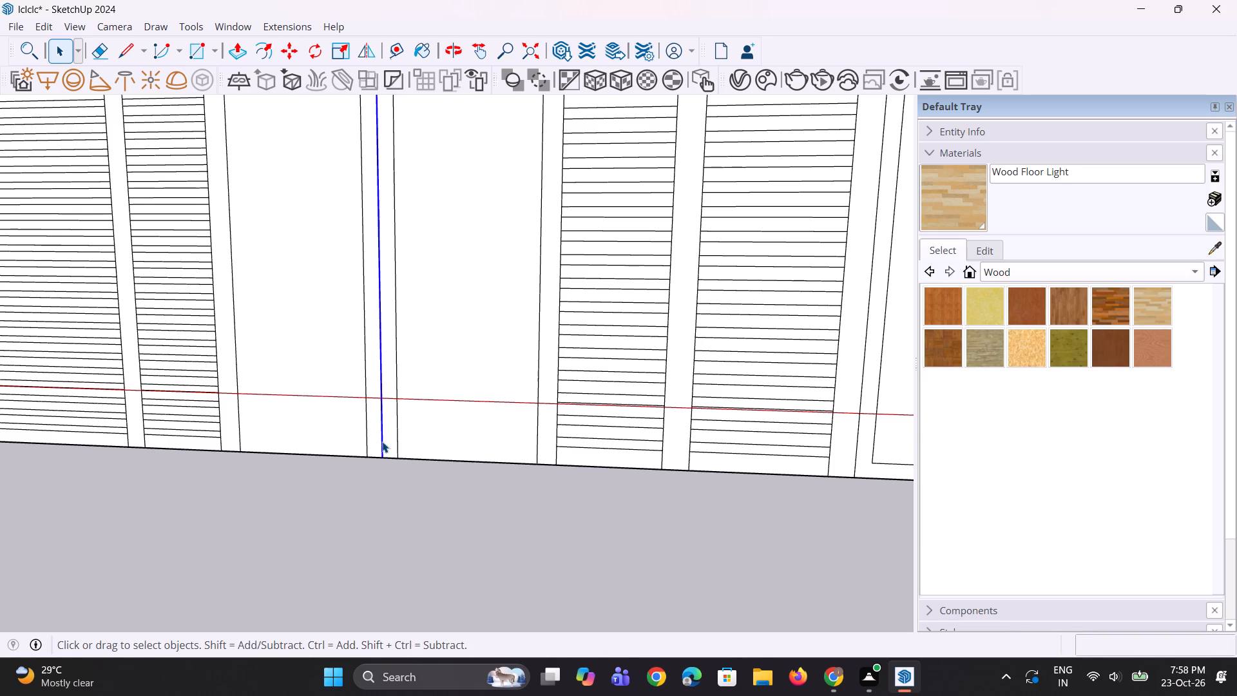
{"action": "key", "text": "Delete"}
Examine the gate's front face and central upright from several angles beside the house.
{"action": "scroll", "coordinate": [387, 440], "scroll_direction": "down", "scroll_amount": 13}
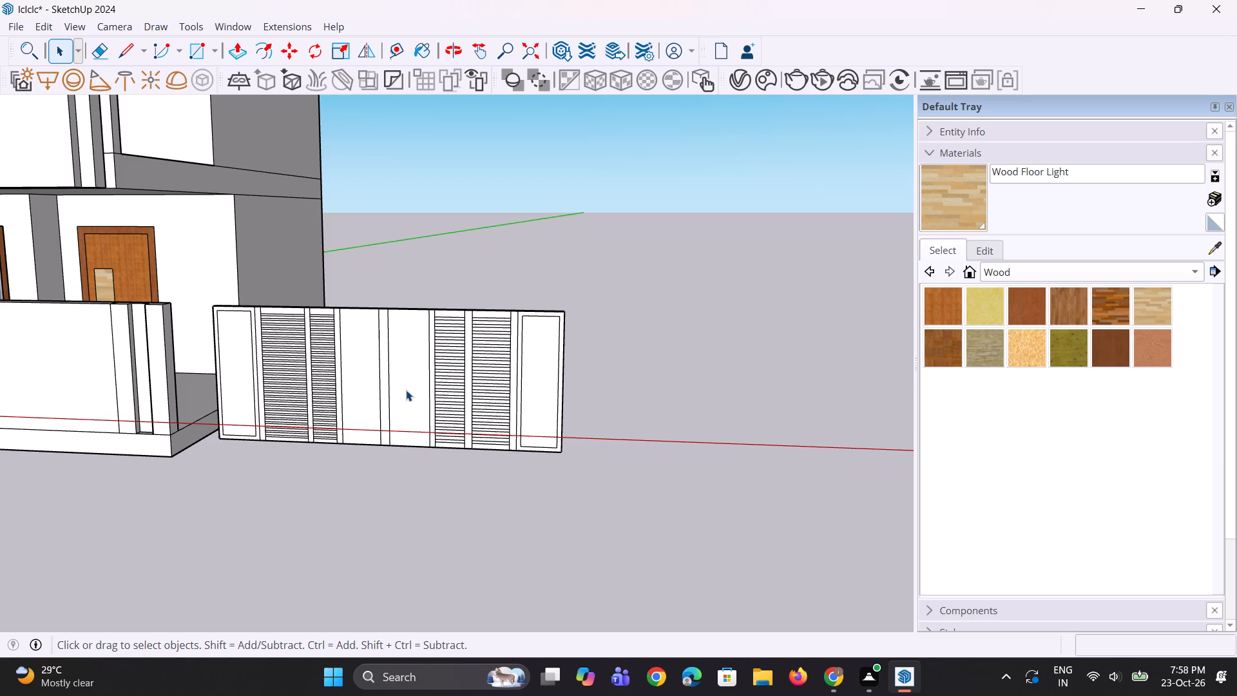
{"action": "scroll", "coordinate": [399, 423], "scroll_direction": "down", "scroll_amount": 5}
{"action": "middle_click_drag", "start_coordinate": [340, 531], "coordinate": [269, 537]}
{"action": "scroll", "coordinate": [297, 470], "scroll_direction": "up", "scroll_amount": 2}
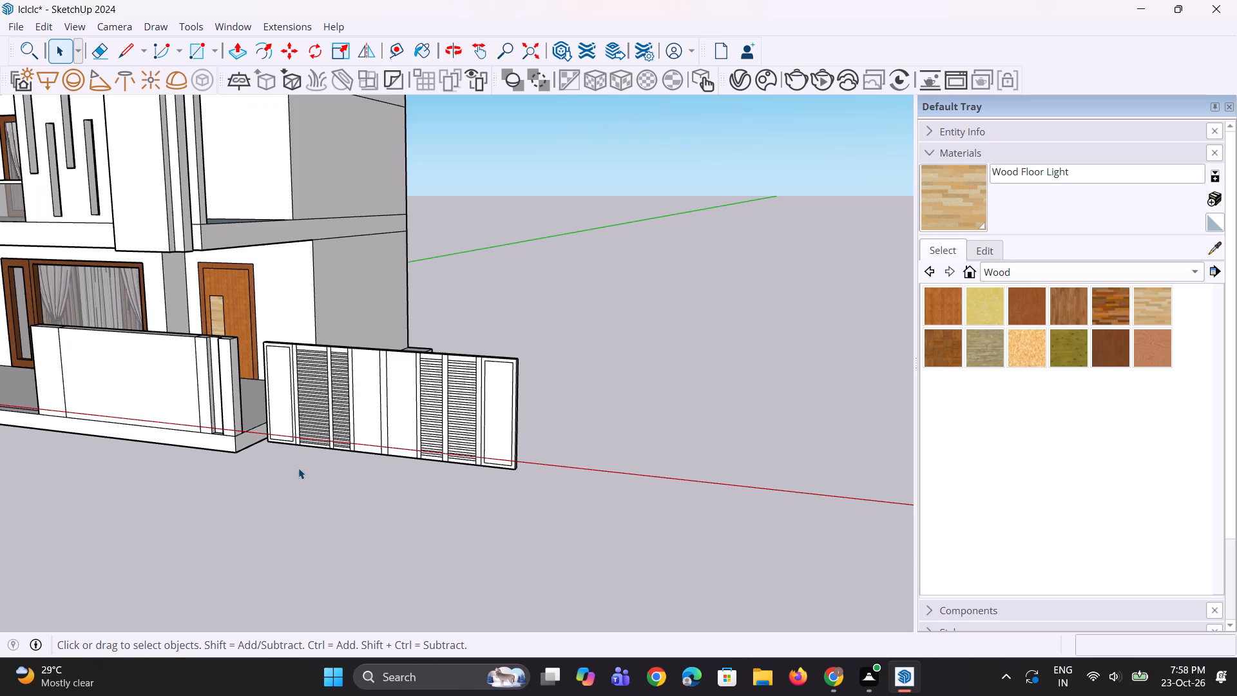
{"action": "scroll", "coordinate": [298, 468], "scroll_direction": "up", "scroll_amount": 3}
{"action": "scroll", "coordinate": [357, 403], "scroll_direction": "up", "scroll_amount": 3}
{"action": "scroll", "coordinate": [399, 449], "scroll_direction": "up", "scroll_amount": 1}
{"action": "middle_click_drag", "start_coordinate": [399, 449], "coordinate": [371, 456]}
{"action": "scroll", "coordinate": [371, 456], "scroll_direction": "down", "scroll_amount": 5}
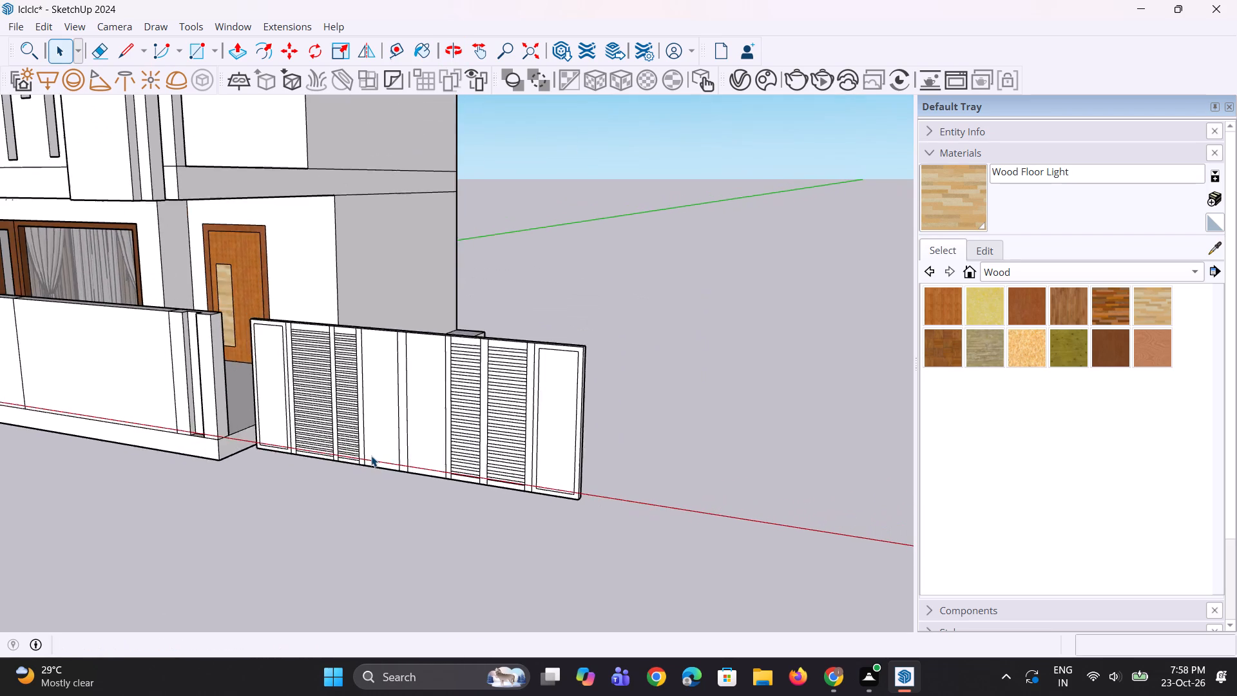
{"action": "middle_click_drag", "start_coordinate": [385, 448], "coordinate": [404, 428]}
Offset the plain panel on the outer side of the central upright inward by about 2 15/16".
{"action": "scroll", "coordinate": [434, 357], "scroll_direction": "up", "scroll_amount": 3}
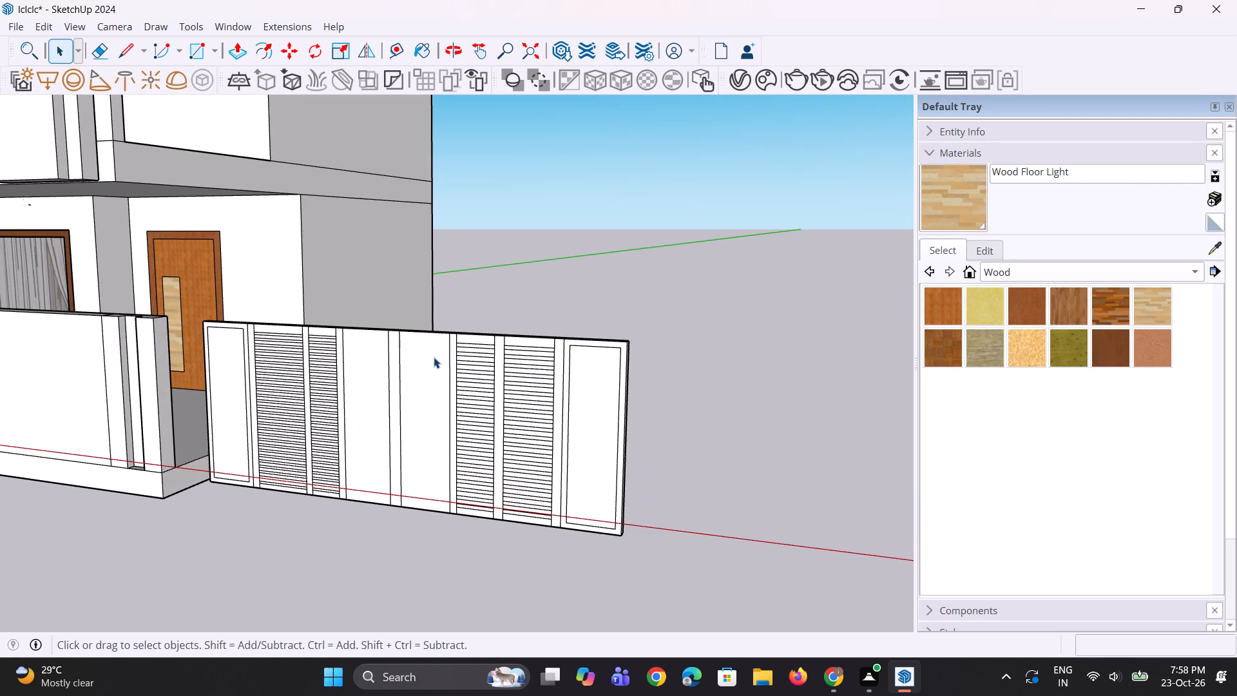
{"action": "scroll", "coordinate": [434, 357], "scroll_direction": "up", "scroll_amount": 4}
{"action": "left_click", "coordinate": [399, 407]}
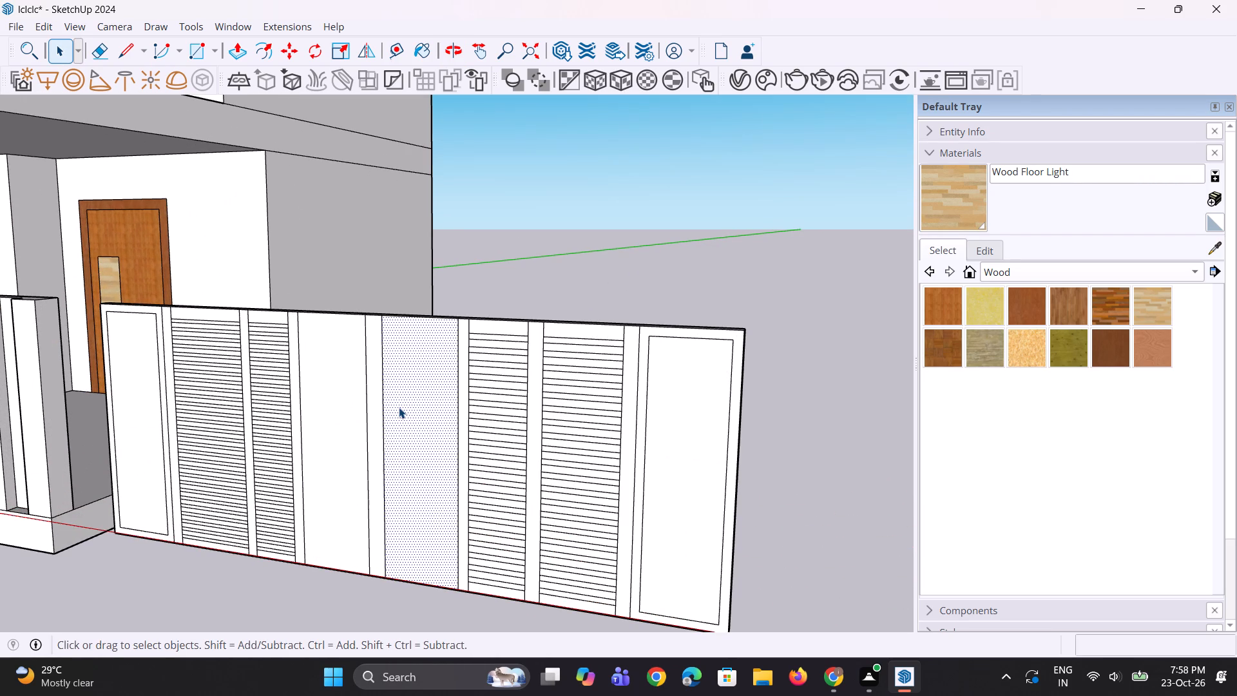
{"action": "key", "text": "f"}
{"action": "left_click", "coordinate": [392, 405]}
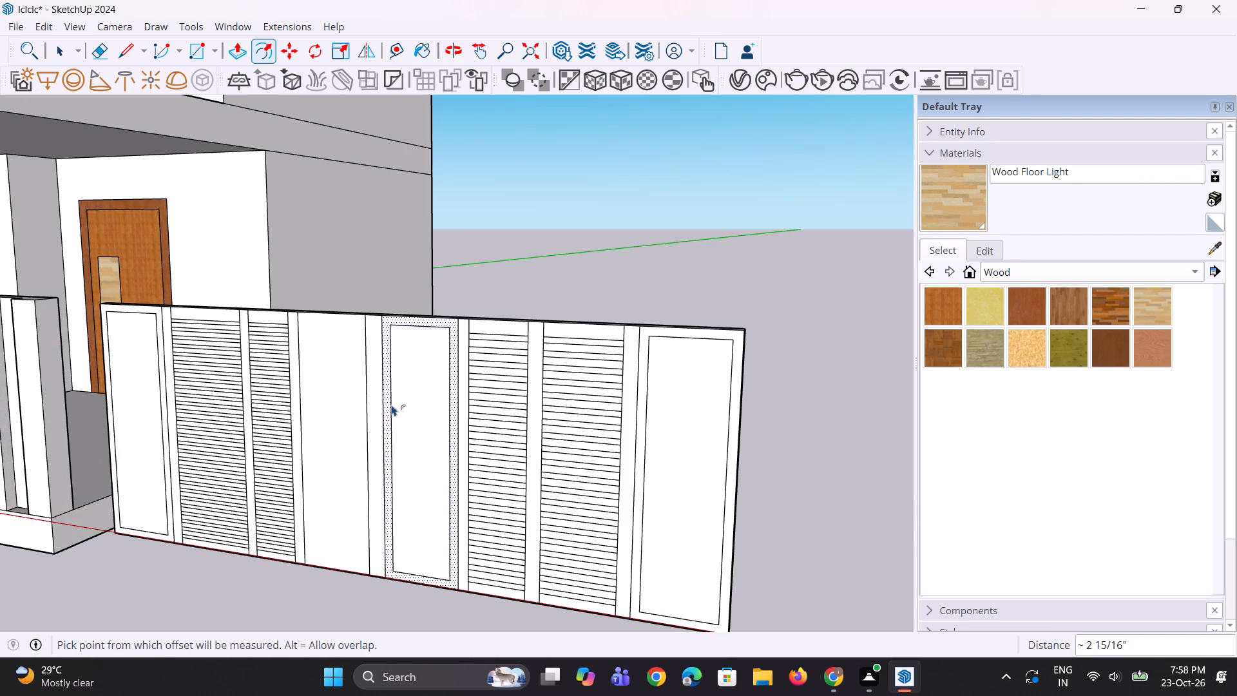
Undo the last offset and offset the outer middle panel further inward, leaving a narrow vertical rectangle in its centre.
{"action": "key", "text": "ctrl+z"}
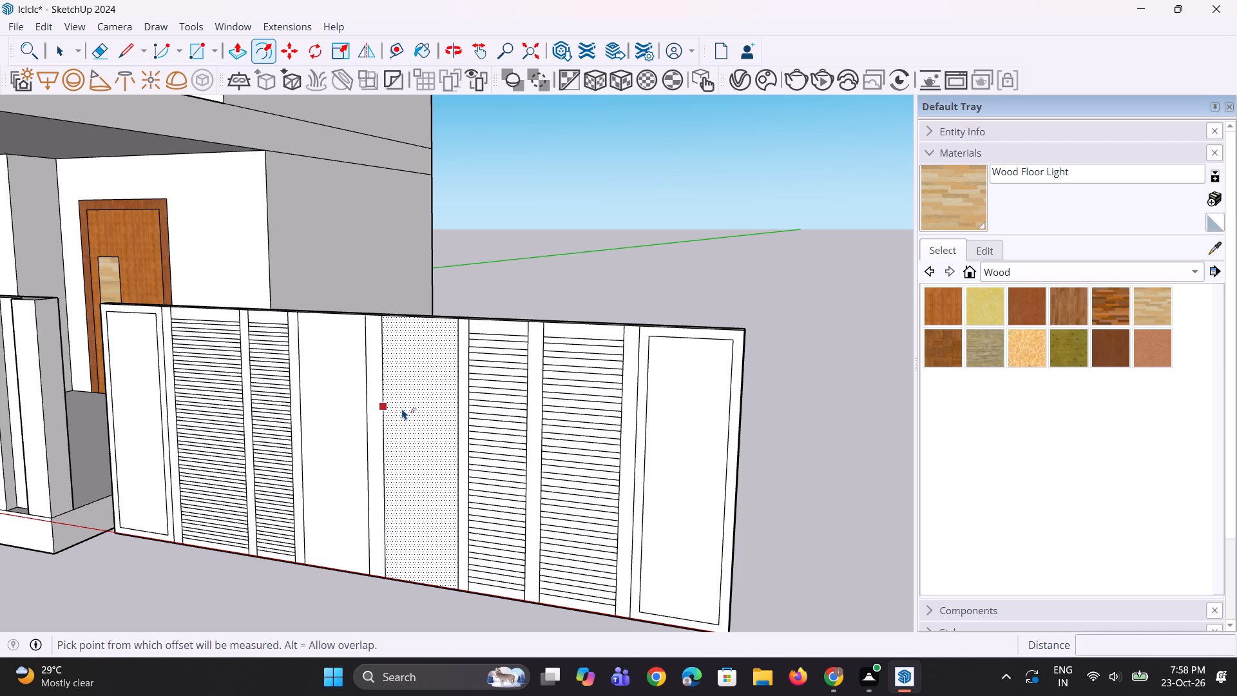
{"action": "left_click", "coordinate": [402, 409]}
{"action": "left_click", "coordinate": [405, 411]}
{"action": "key", "text": "space"}
{"action": "key", "text": "space"}
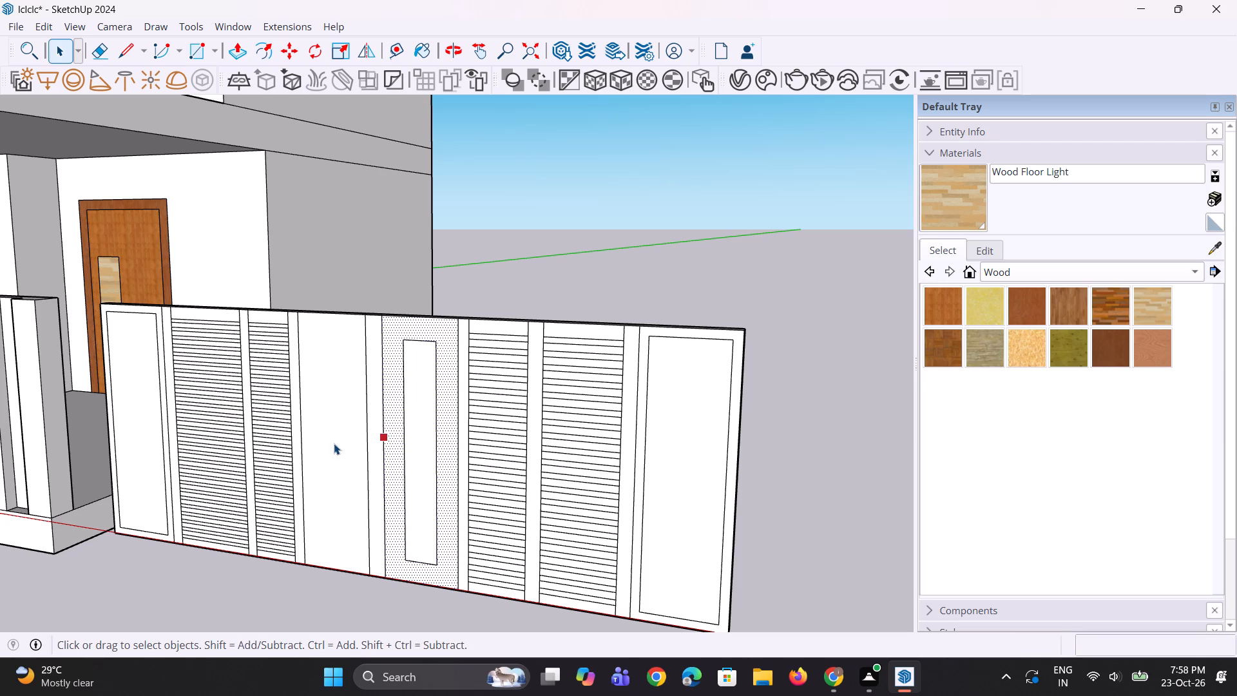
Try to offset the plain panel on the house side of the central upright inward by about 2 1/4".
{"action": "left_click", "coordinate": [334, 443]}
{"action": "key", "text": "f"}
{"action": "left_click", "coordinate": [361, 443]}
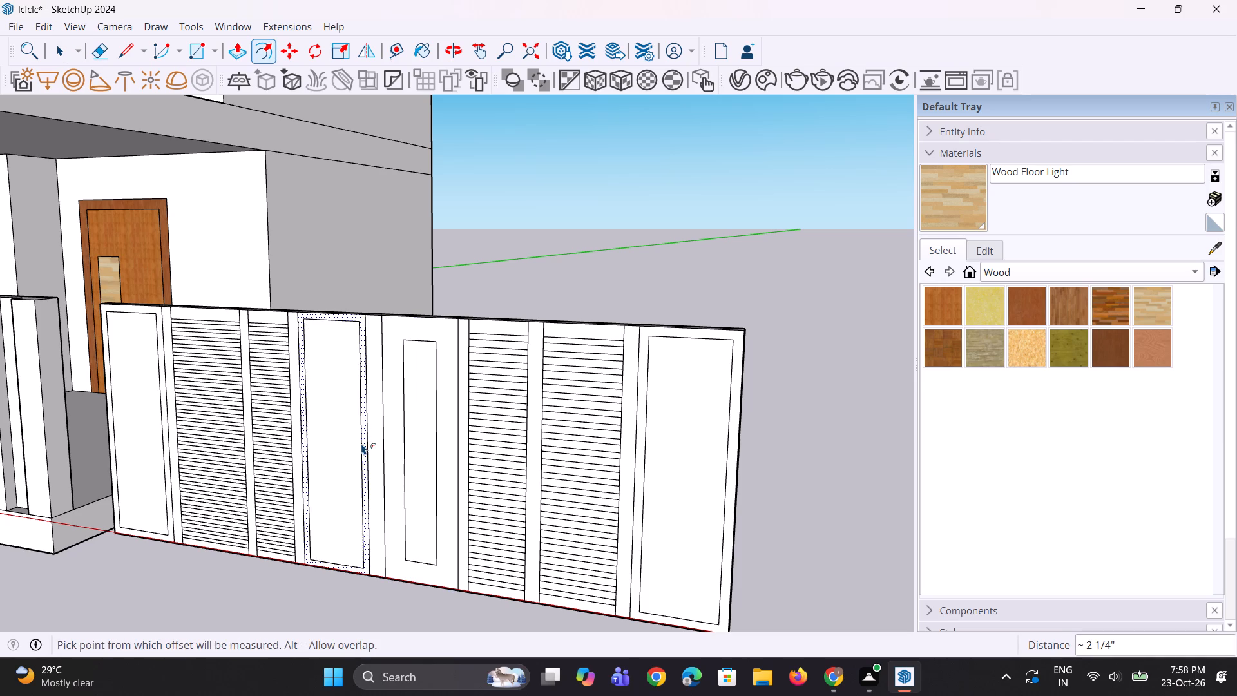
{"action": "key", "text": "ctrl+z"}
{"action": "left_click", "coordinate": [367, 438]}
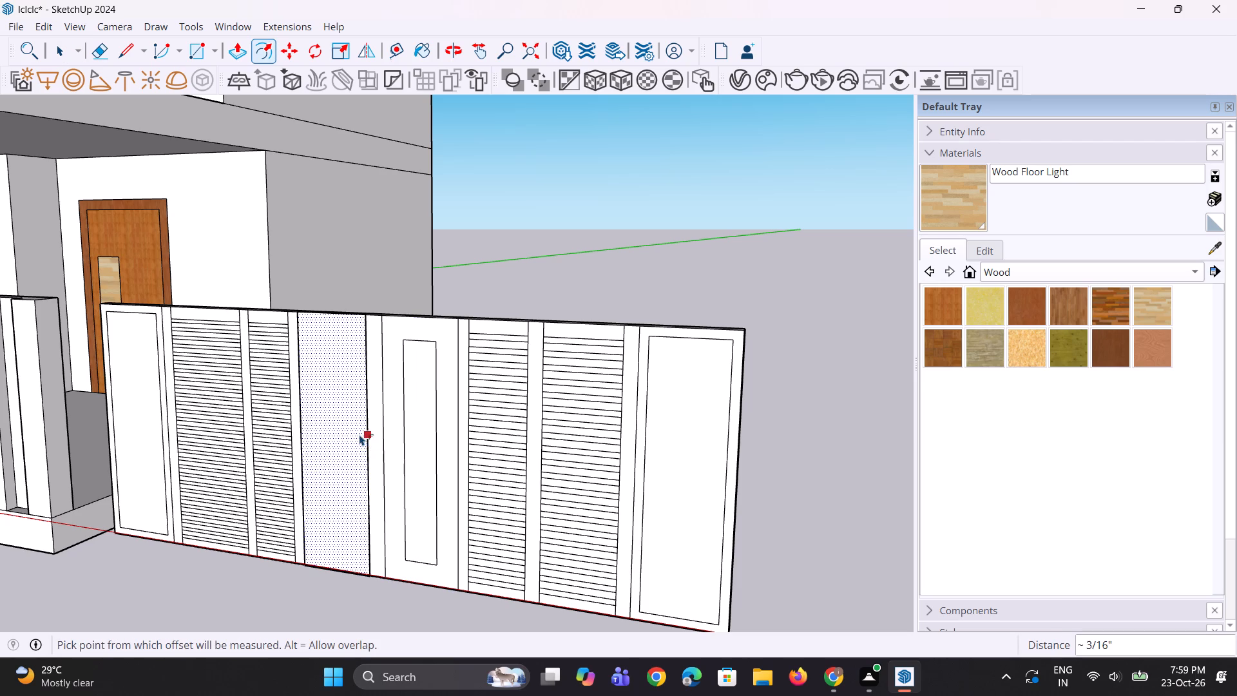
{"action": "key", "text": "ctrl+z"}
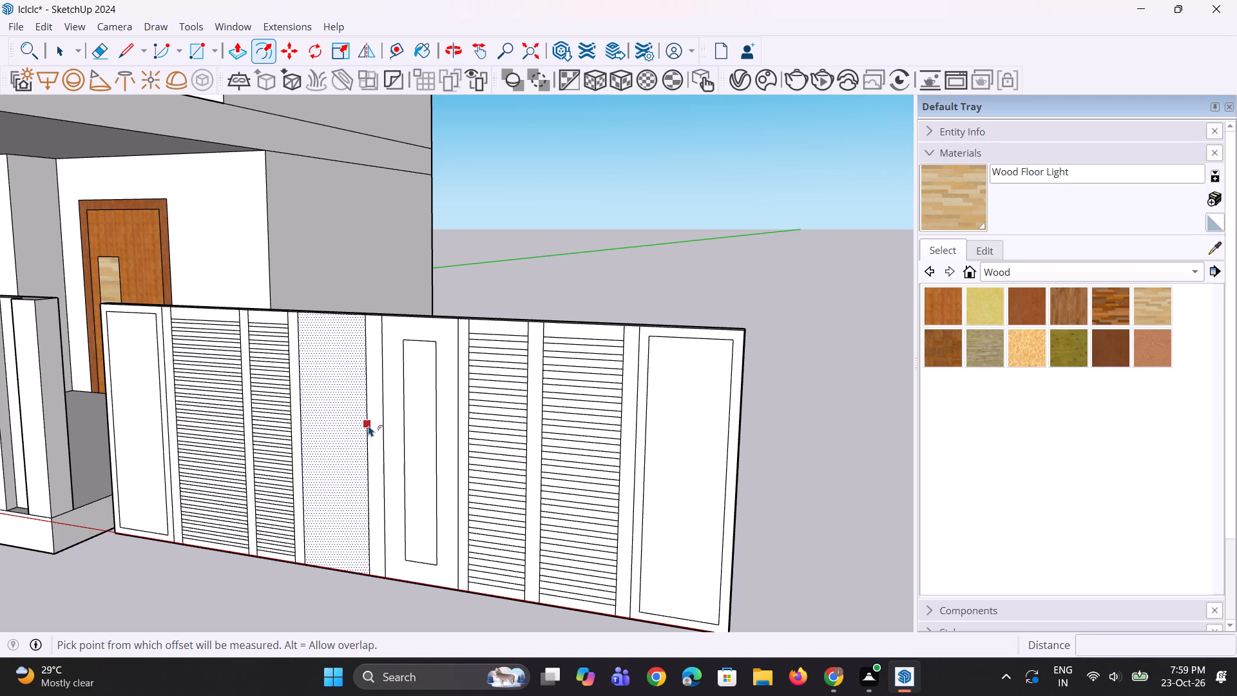
Offset the plain panel on the house side of the central upright well inward, leaving a narrow vertical rectangle.
{"action": "left_click", "coordinate": [369, 425]}
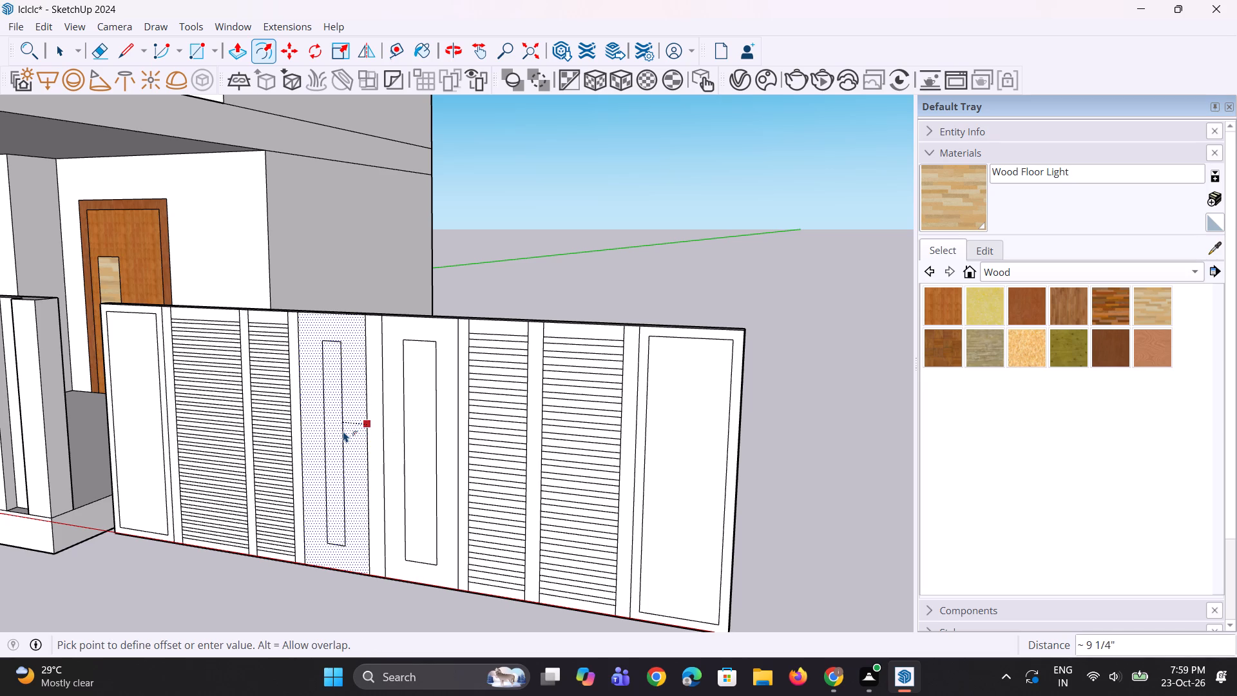
{"action": "left_click", "coordinate": [349, 431]}
{"action": "middle_click_drag", "start_coordinate": [512, 519], "coordinate": [546, 507]}
{"action": "key", "text": "space"}
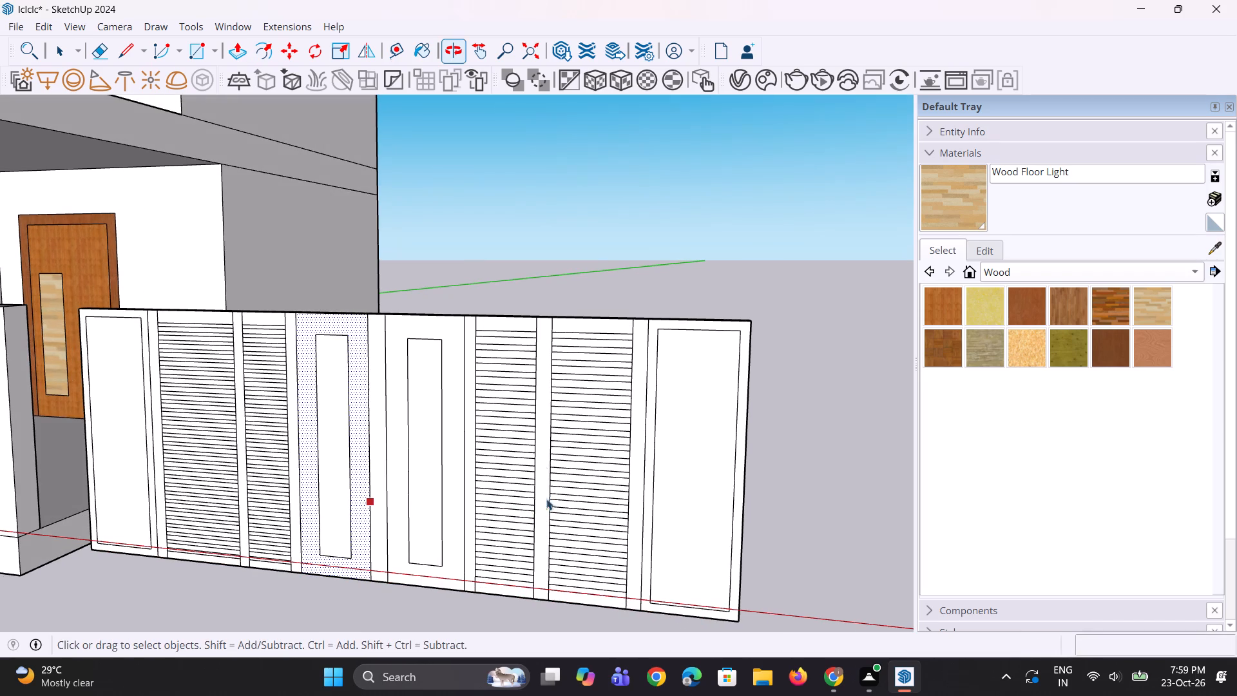
{"action": "key", "text": "space"}
{"action": "left_click", "coordinate": [471, 253]}
Push the narrow rectangles on both sides of the central upright 4" through the gate to cut two openings.
{"action": "middle_click_drag", "start_coordinate": [445, 376], "coordinate": [407, 501]}
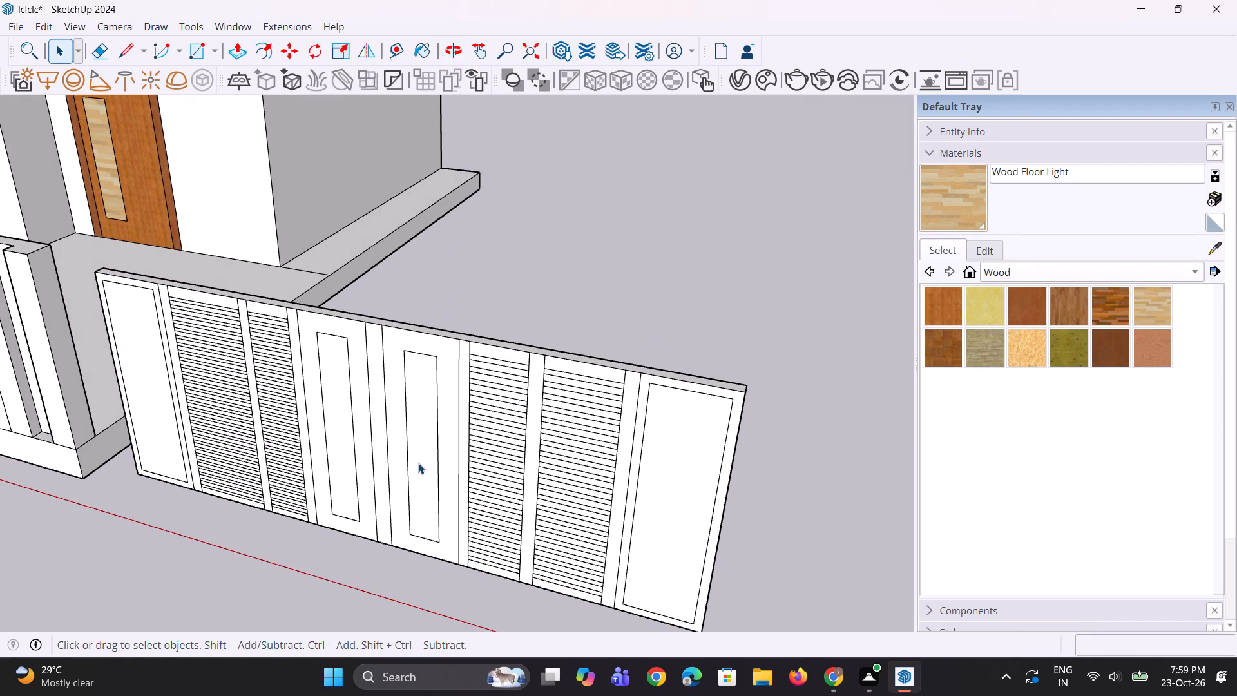
{"action": "key", "text": "p"}
{"action": "left_click", "coordinate": [420, 449]}
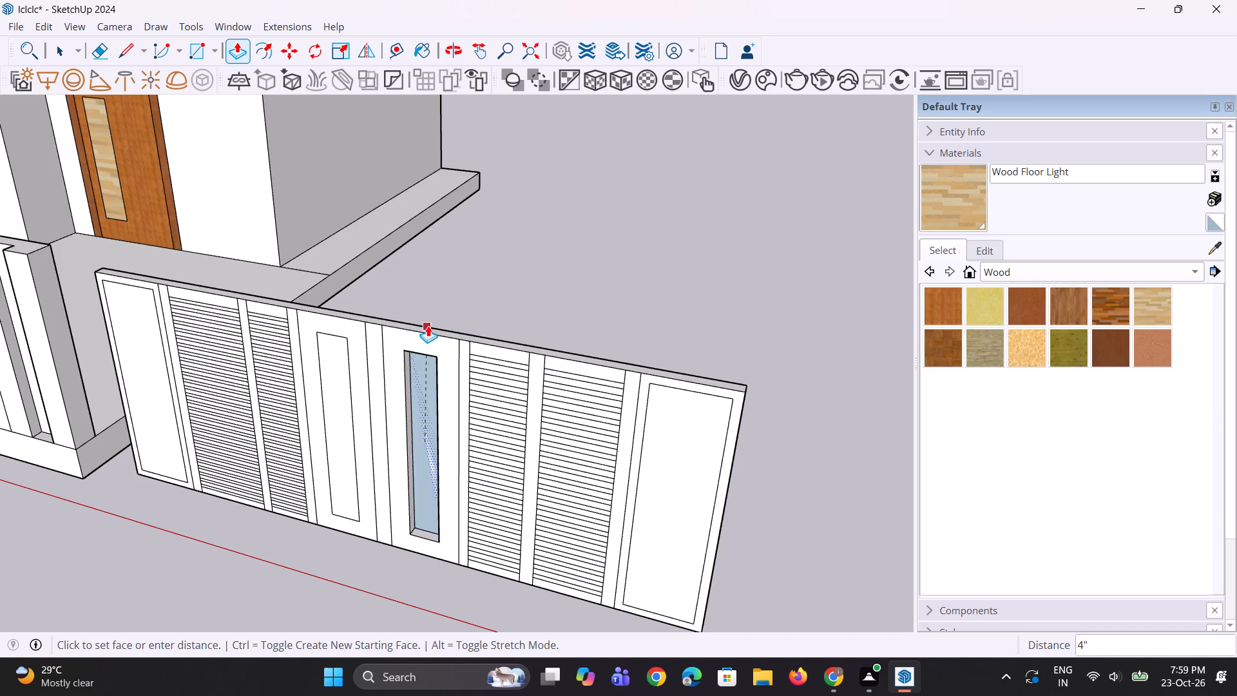
{"action": "left_click", "coordinate": [428, 325]}
{"action": "double_click", "coordinate": [355, 461]}
Examine the gate and its two middle openings from the front and beside the house.
{"action": "scroll", "coordinate": [375, 477], "scroll_direction": "up", "scroll_amount": 1}
{"action": "middle_click_drag", "start_coordinate": [396, 477], "coordinate": [437, 467]}
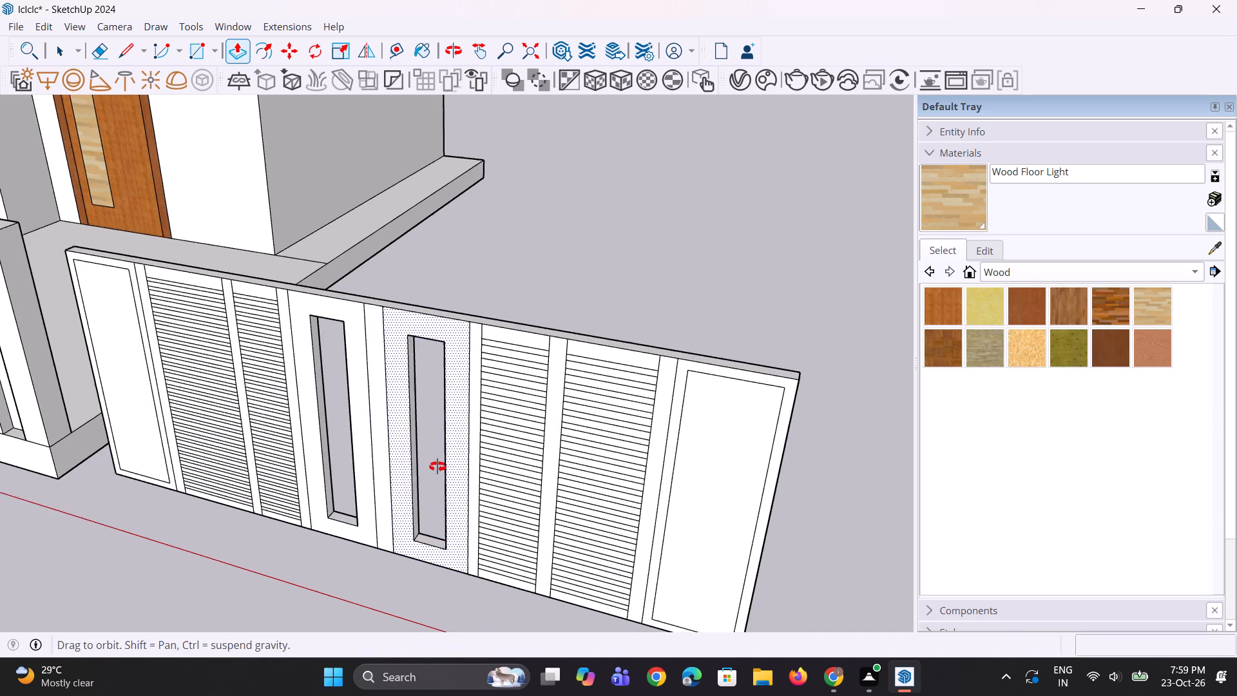
{"action": "middle_click_drag", "start_coordinate": [437, 467], "coordinate": [492, 392]}
{"action": "scroll", "coordinate": [494, 388], "scroll_direction": "down", "scroll_amount": 6}
{"action": "middle_click_drag", "start_coordinate": [490, 432], "coordinate": [524, 411]}
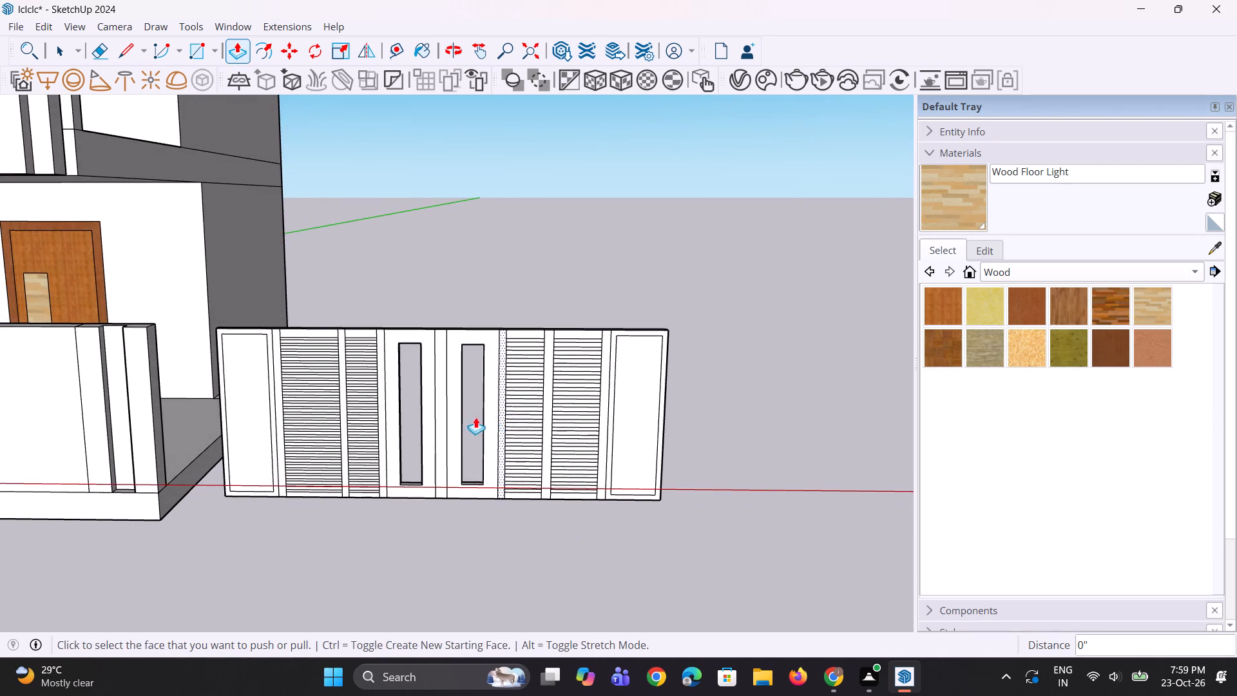
{"action": "scroll", "coordinate": [474, 417], "scroll_direction": "down", "scroll_amount": 4}
{"action": "middle_click_drag", "start_coordinate": [465, 422], "coordinate": [455, 418]}
{"action": "scroll", "coordinate": [423, 420], "scroll_direction": "down", "scroll_amount": 4}
{"action": "scroll", "coordinate": [516, 416], "scroll_direction": "down", "scroll_amount": 4}
{"action": "key", "text": "space"}
{"action": "key", "text": "space"}
{"action": "scroll", "coordinate": [447, 406], "scroll_direction": "up", "scroll_amount": 14}
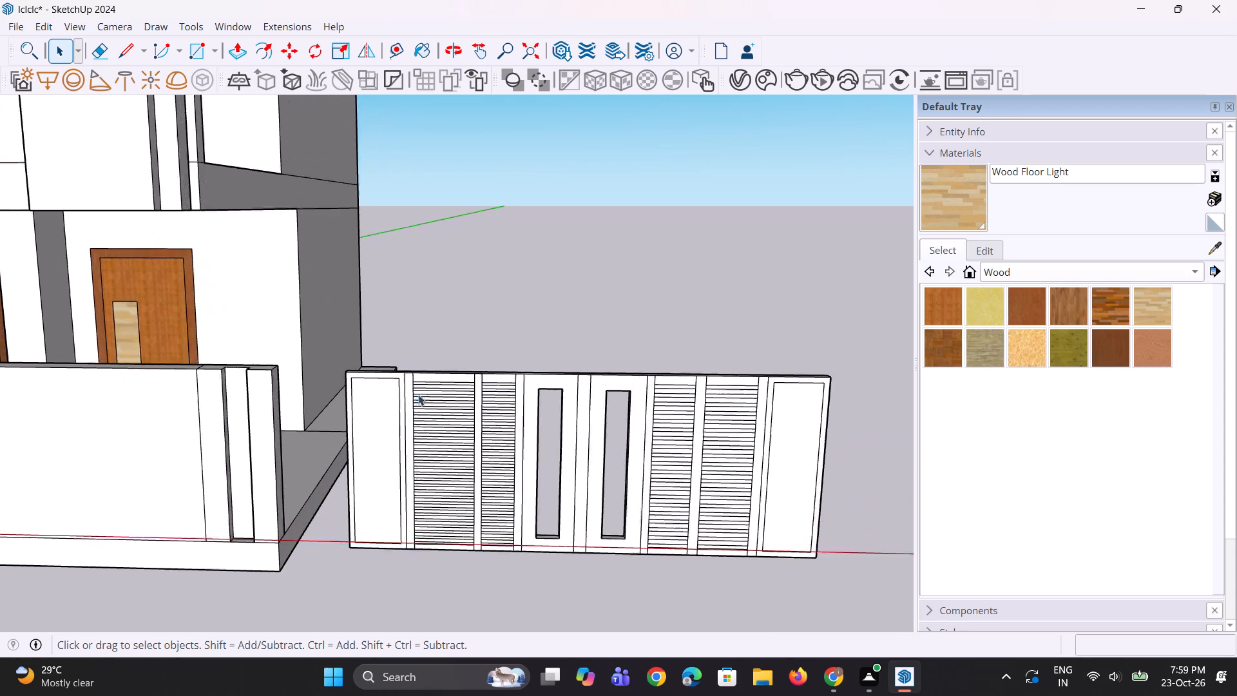
Pull the frame of the end panel nearest the house slightly outward, with the adjoining upright and the wide slatted section's top rail.
{"action": "key", "text": "p"}
{"action": "scroll", "coordinate": [448, 402], "scroll_direction": "up", "scroll_amount": 7}
{"action": "left_click", "coordinate": [412, 373]}
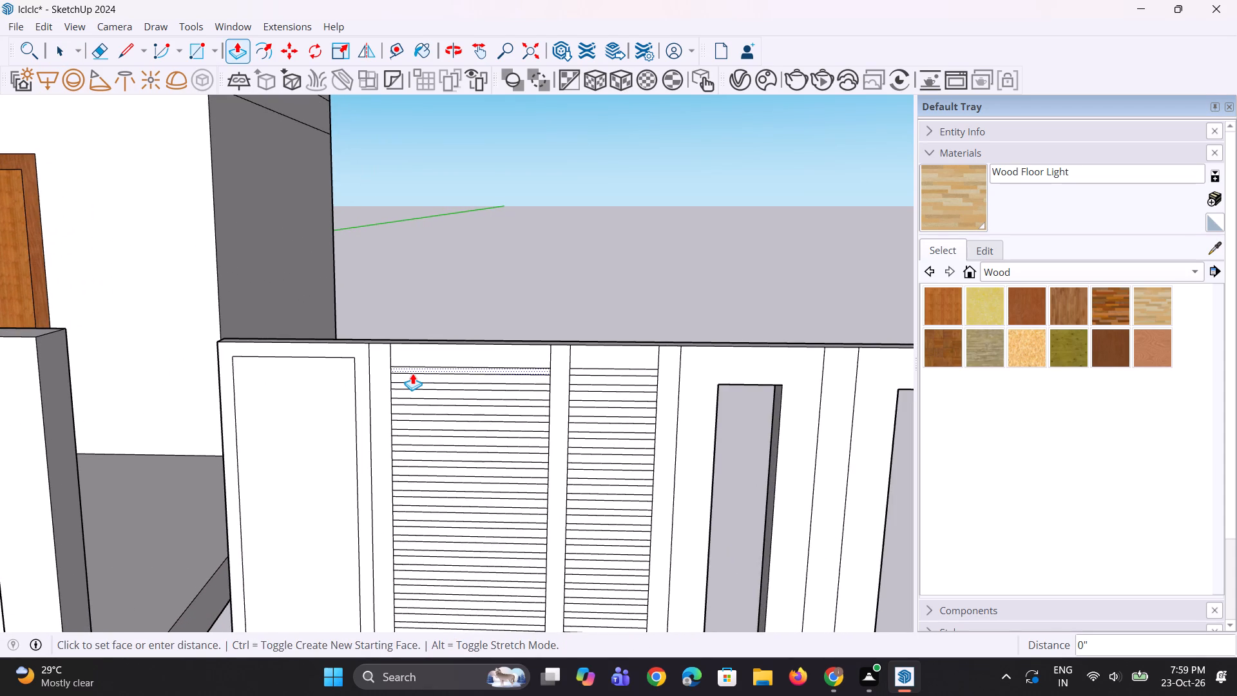
{"action": "key", "text": "Escape"}
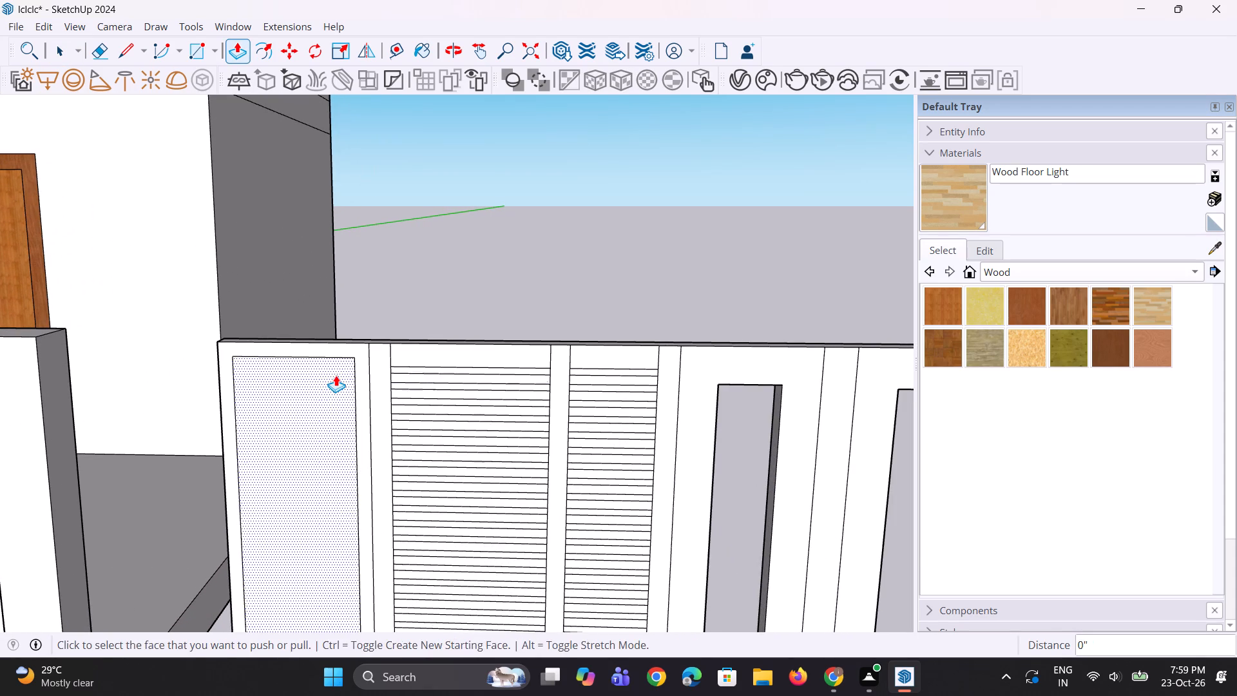
{"action": "middle_click_drag", "start_coordinate": [336, 375], "coordinate": [364, 402]}
{"action": "scroll", "coordinate": [377, 378], "scroll_direction": "up", "scroll_amount": 4}
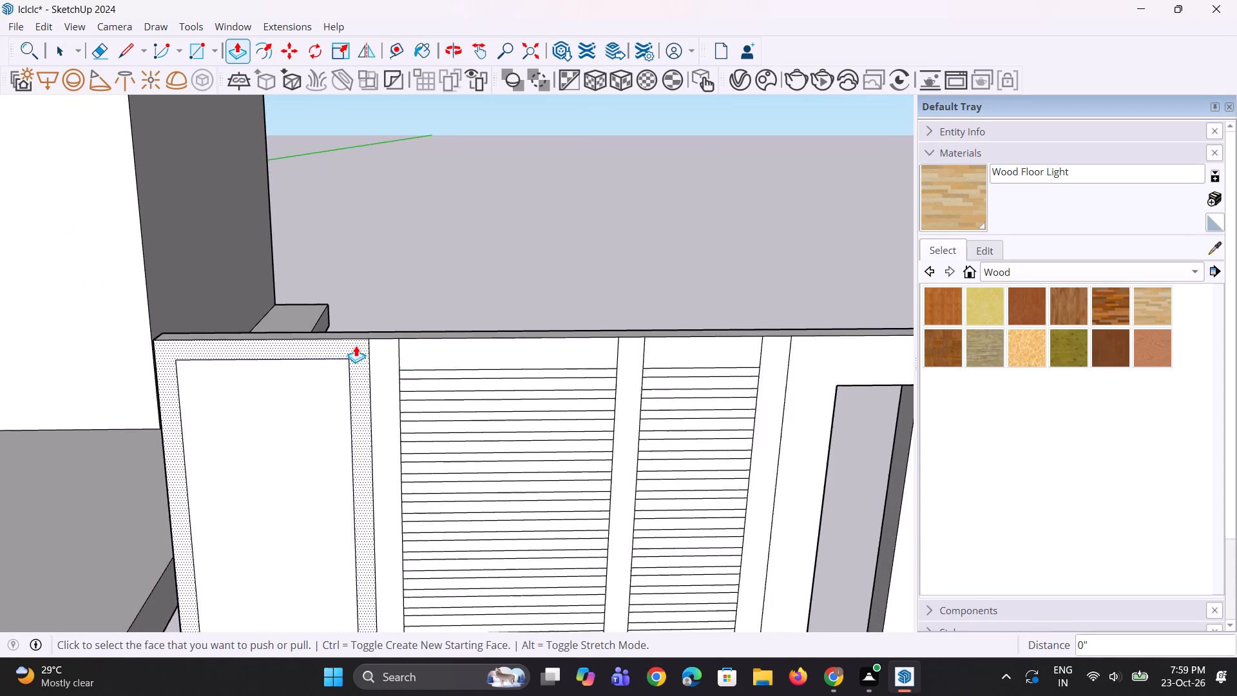
{"action": "left_click", "coordinate": [356, 345]}
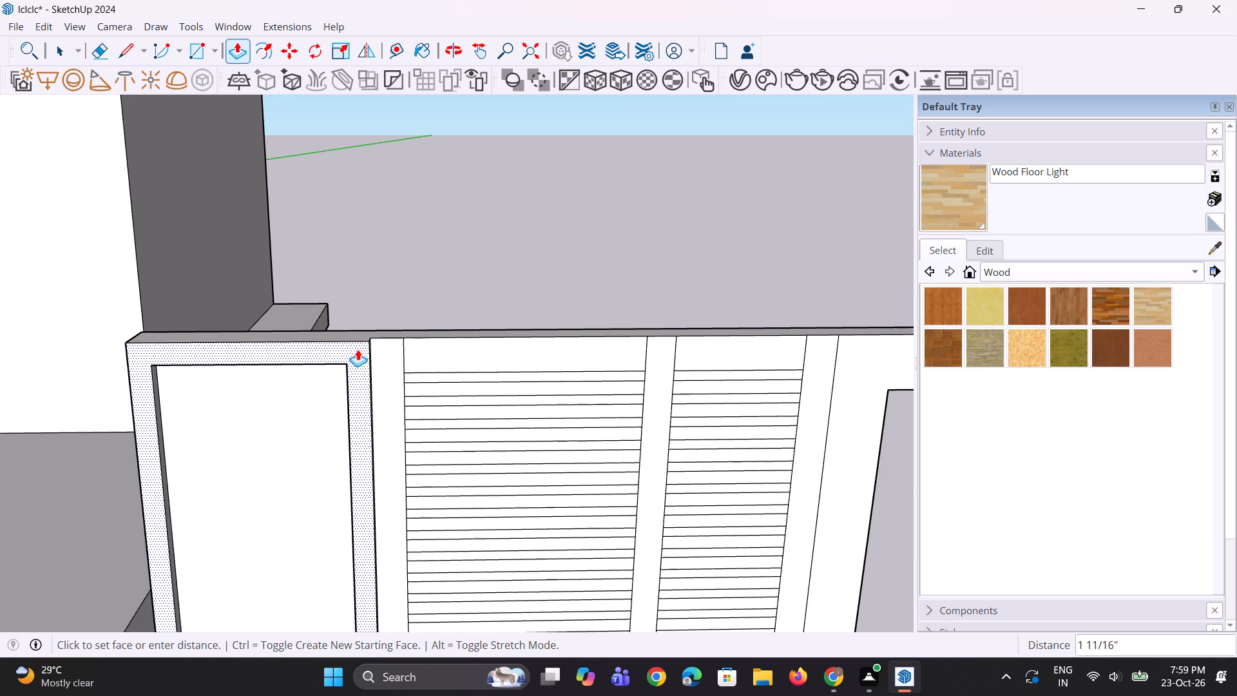
{"action": "left_click", "coordinate": [358, 348]}
{"action": "double_click", "coordinate": [396, 354]}
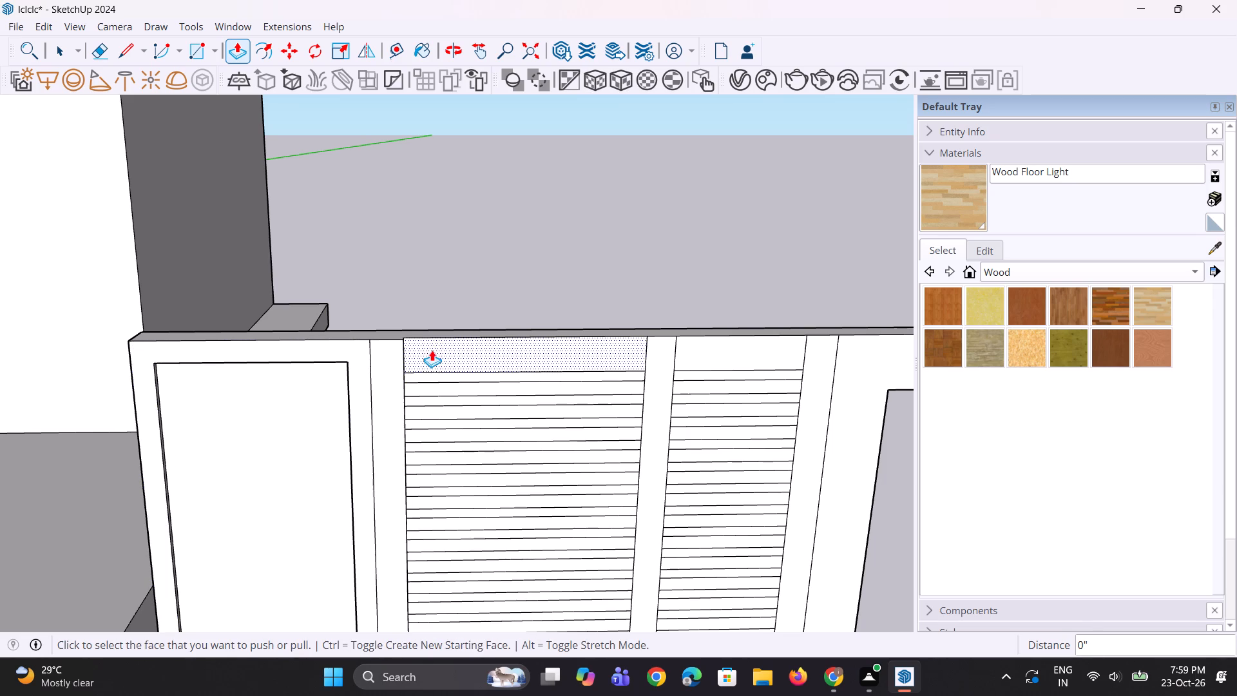
{"action": "double_click", "coordinate": [431, 372]}
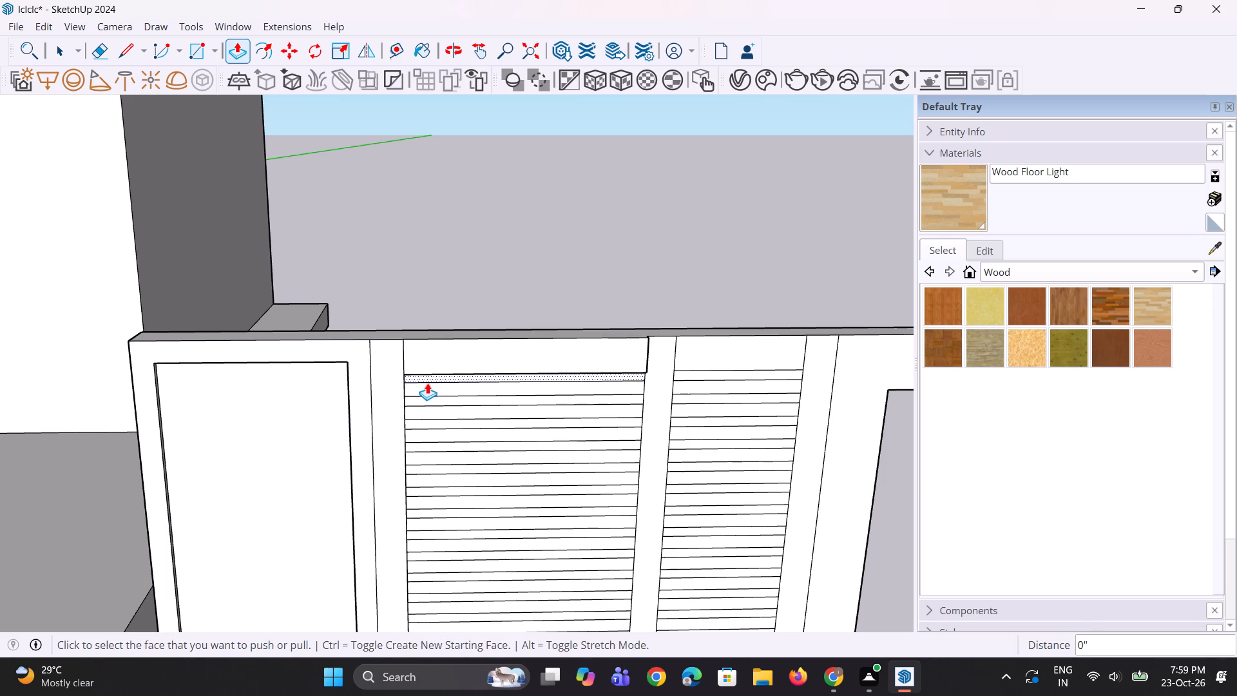
Pull the four uppermost wide slats below the top rail outward by the same distance as the frame.
{"action": "scroll", "coordinate": [427, 382], "scroll_direction": "up", "scroll_amount": 2}
{"action": "double_click", "coordinate": [427, 394]}
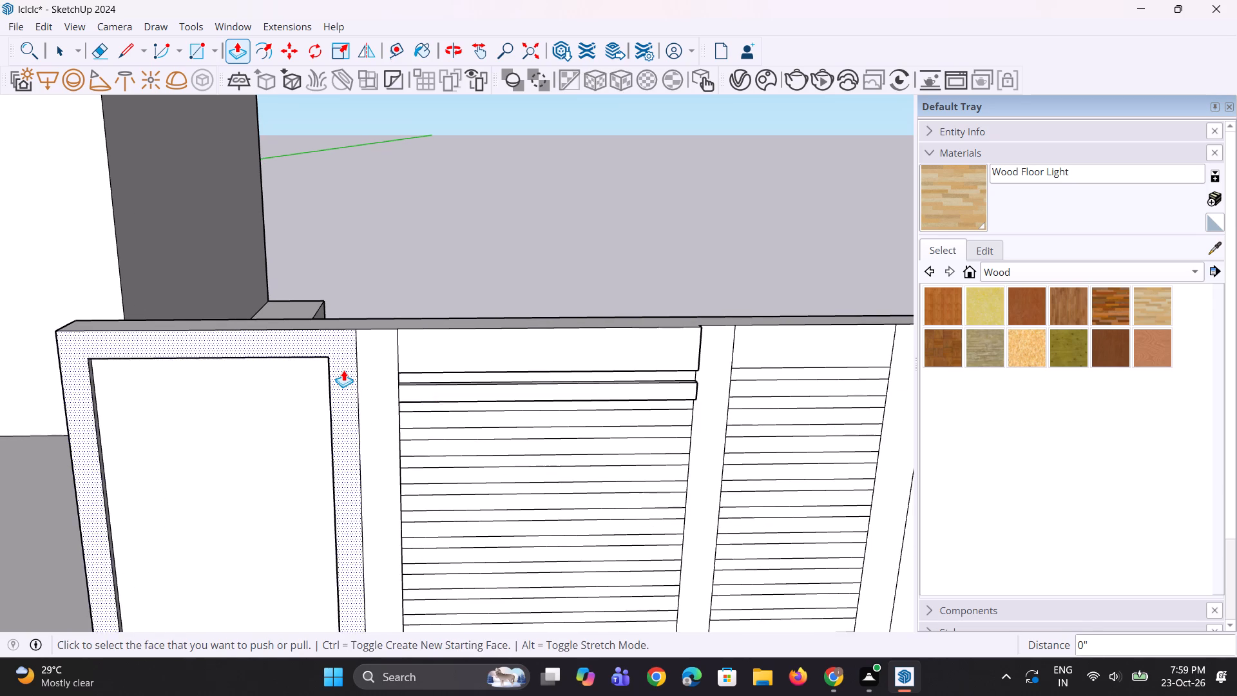
{"action": "scroll", "coordinate": [343, 370], "scroll_direction": "down", "scroll_amount": 3}
{"action": "scroll", "coordinate": [408, 402], "scroll_direction": "up", "scroll_amount": 1}
{"action": "double_click", "coordinate": [412, 409]}
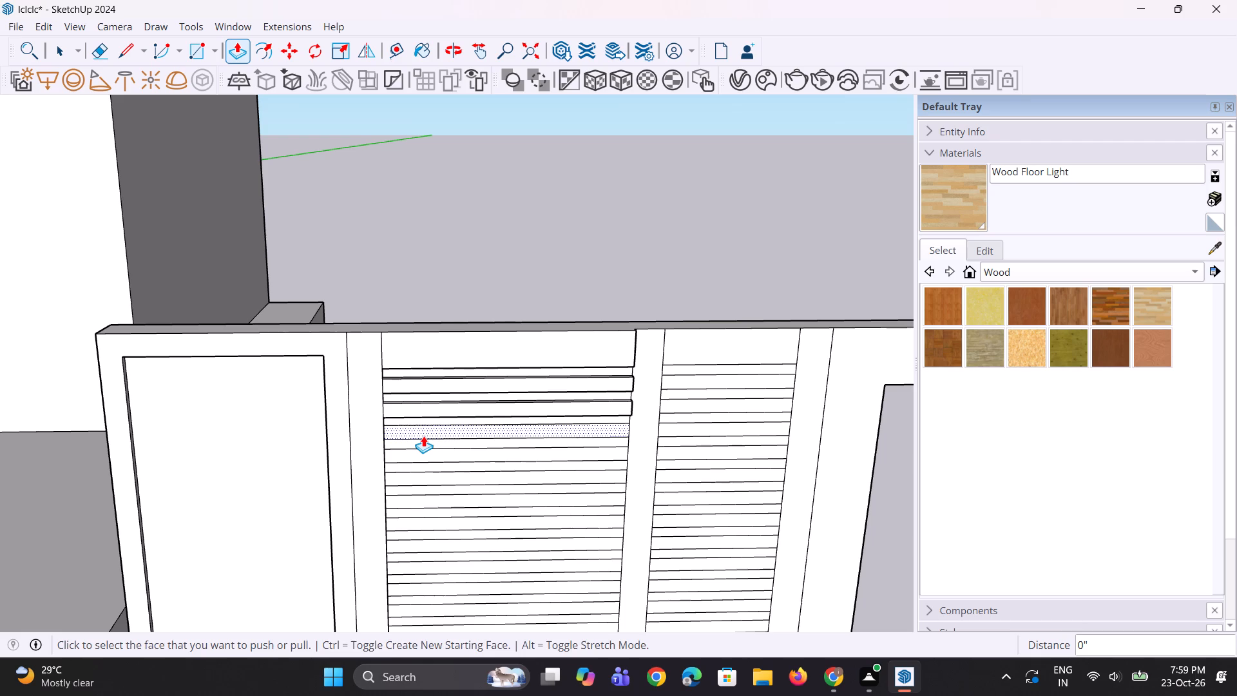
{"action": "double_click", "coordinate": [423, 436]}
{"action": "double_click", "coordinate": [423, 457]}
Pull the upright between the two slatted sections nearest the house outward by the same distance.
{"action": "scroll", "coordinate": [384, 374], "scroll_direction": "down", "scroll_amount": 3}
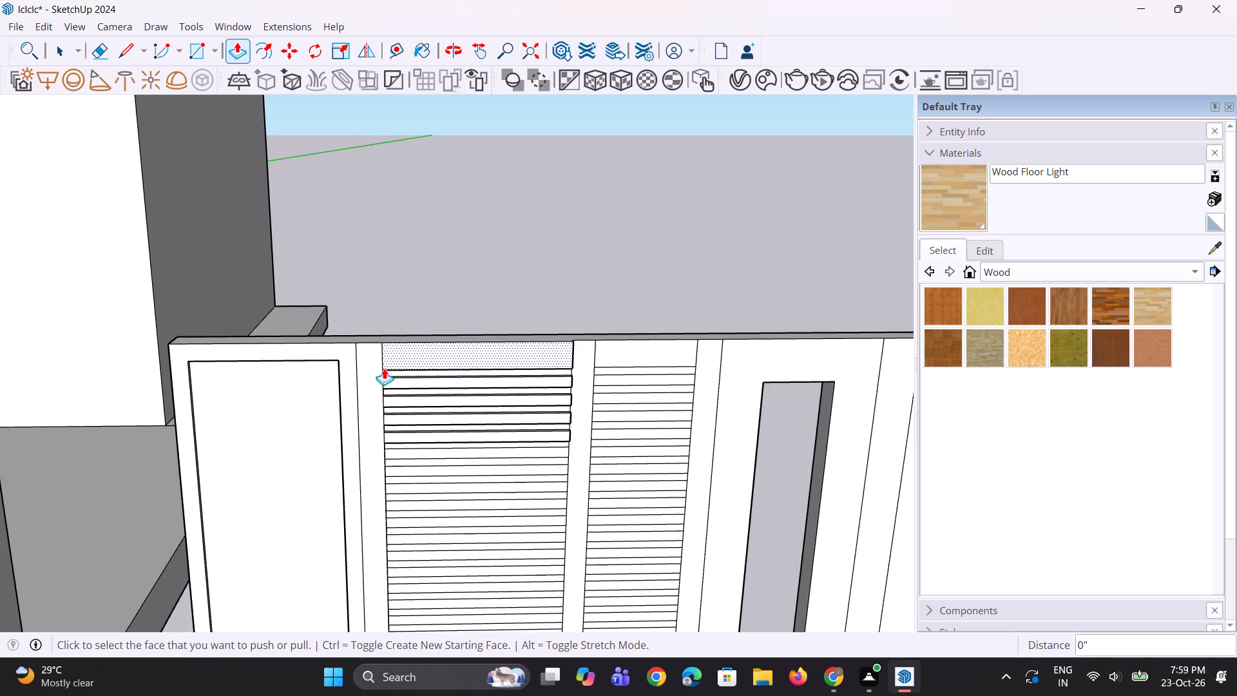
{"action": "scroll", "coordinate": [384, 365], "scroll_direction": "down", "scroll_amount": 6}
{"action": "scroll", "coordinate": [404, 457], "scroll_direction": "up", "scroll_amount": 3}
{"action": "scroll", "coordinate": [519, 375], "scroll_direction": "up", "scroll_amount": 1}
{"action": "double_click", "coordinate": [532, 377]}
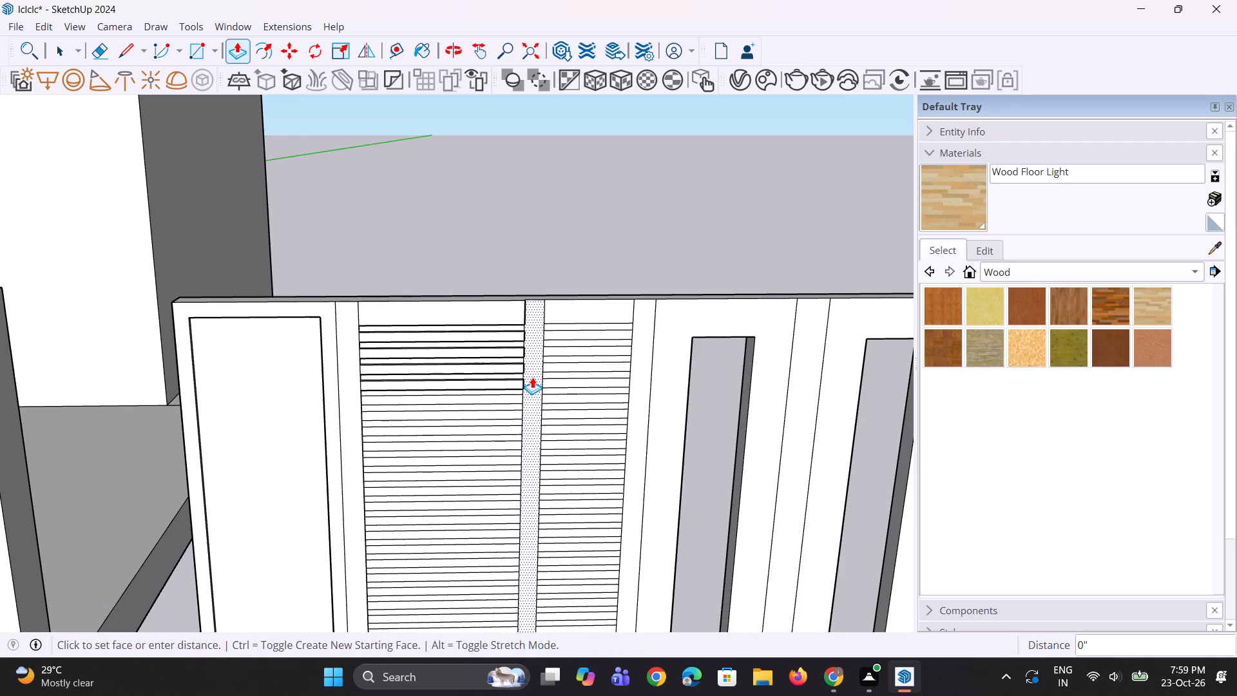
Pull the next five wide slats down the same slatted section outward by the same distance.
{"action": "scroll", "coordinate": [414, 322], "scroll_direction": "down", "scroll_amount": 5}
{"action": "scroll", "coordinate": [415, 372], "scroll_direction": "up", "scroll_amount": 9}
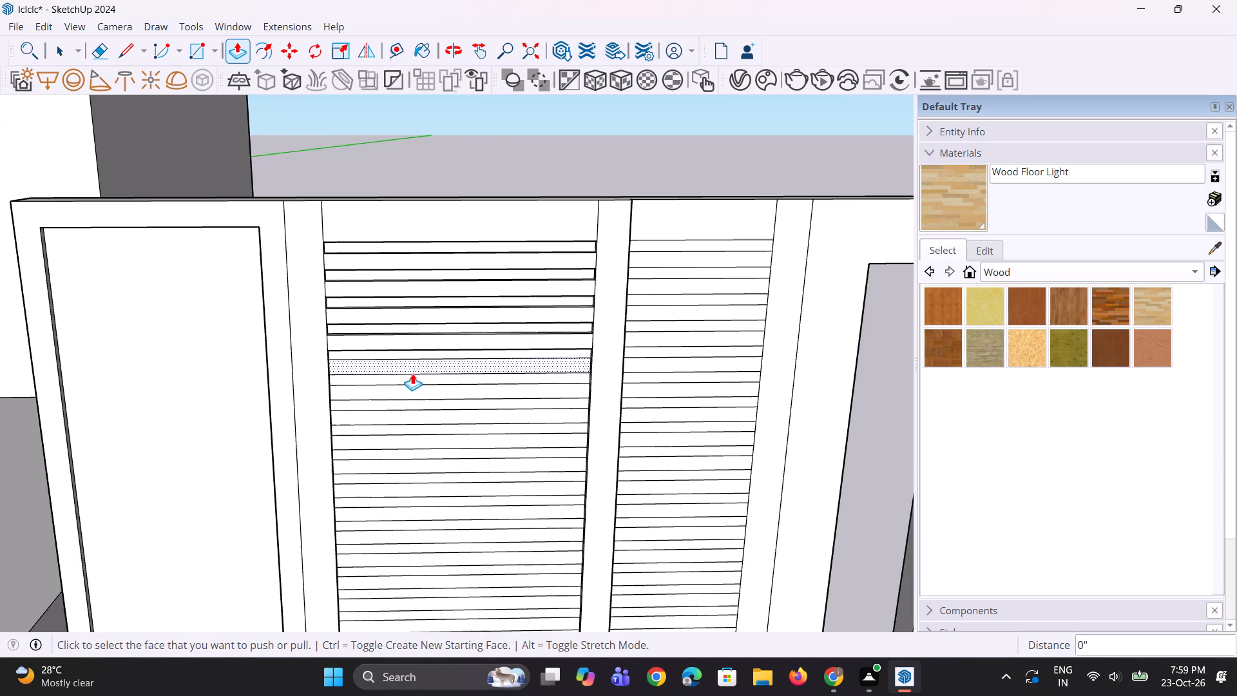
{"action": "double_click", "coordinate": [409, 366]}
{"action": "double_click", "coordinate": [407, 392]}
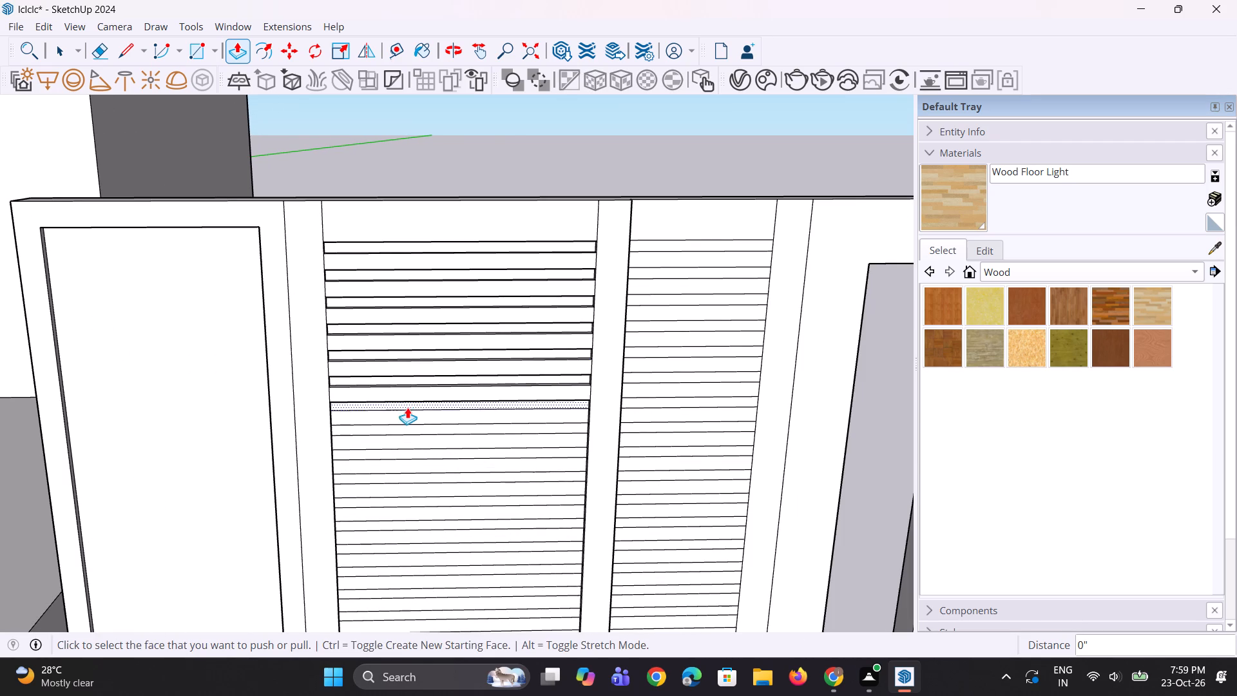
{"action": "double_click", "coordinate": [408, 414]}
{"action": "double_click", "coordinate": [404, 438]}
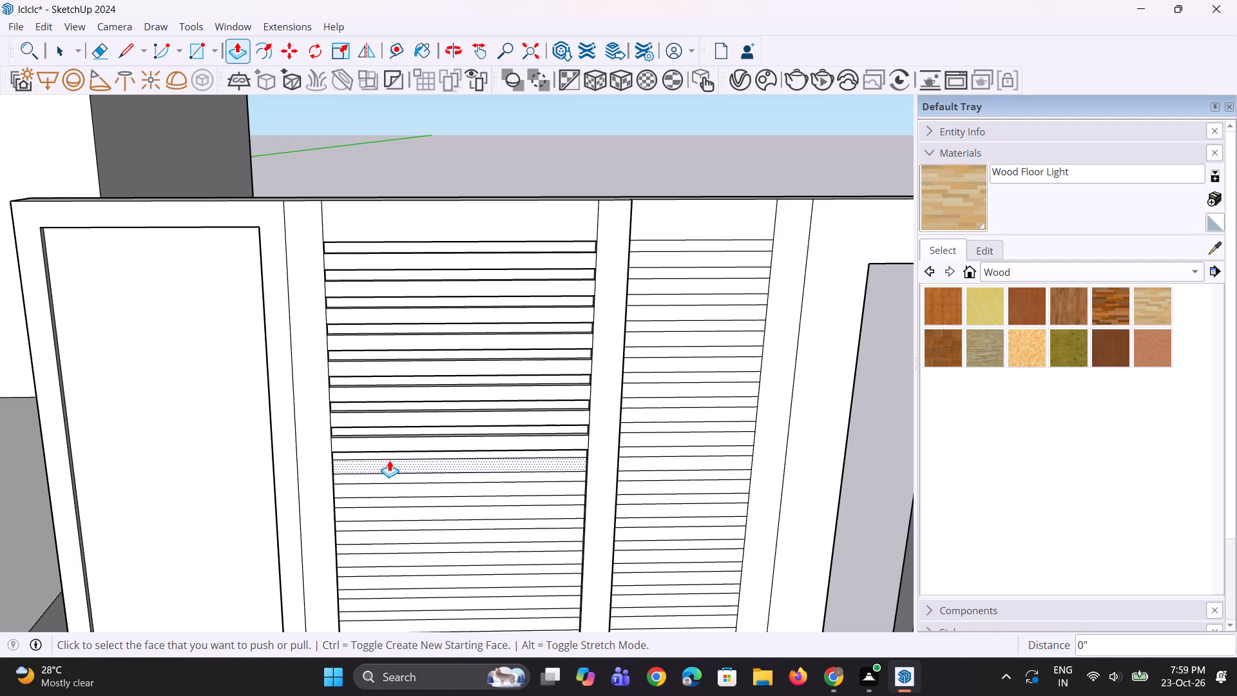
{"action": "double_click", "coordinate": [389, 460]}
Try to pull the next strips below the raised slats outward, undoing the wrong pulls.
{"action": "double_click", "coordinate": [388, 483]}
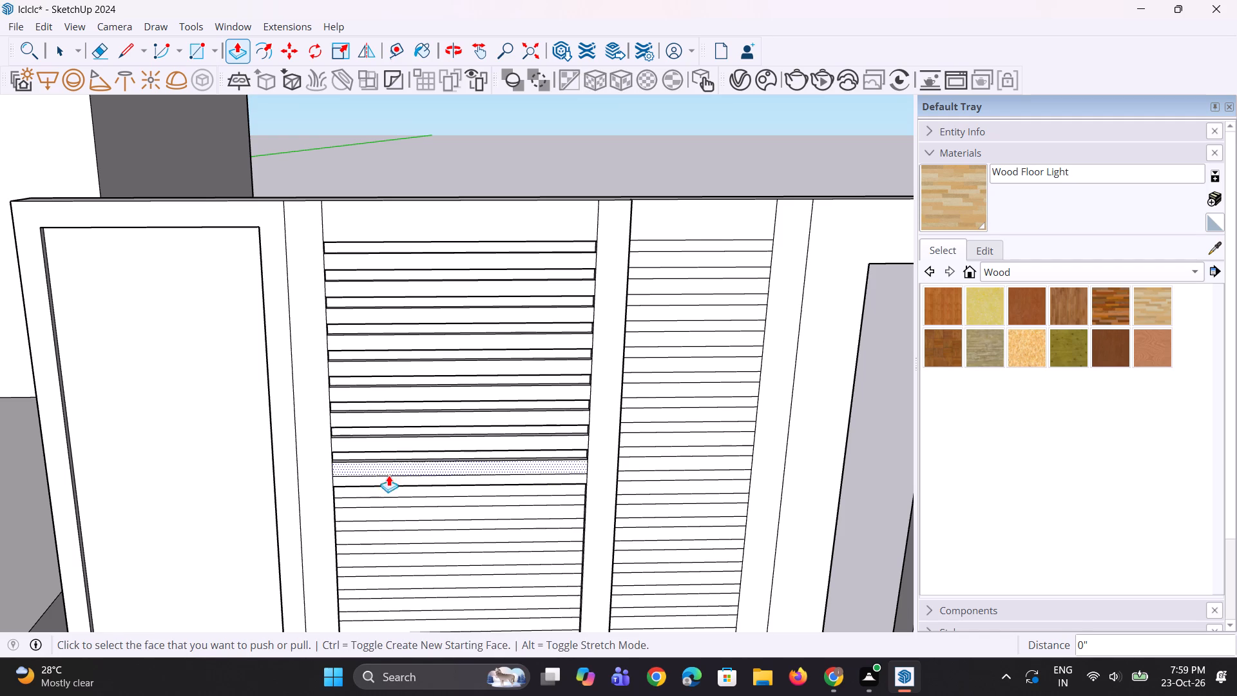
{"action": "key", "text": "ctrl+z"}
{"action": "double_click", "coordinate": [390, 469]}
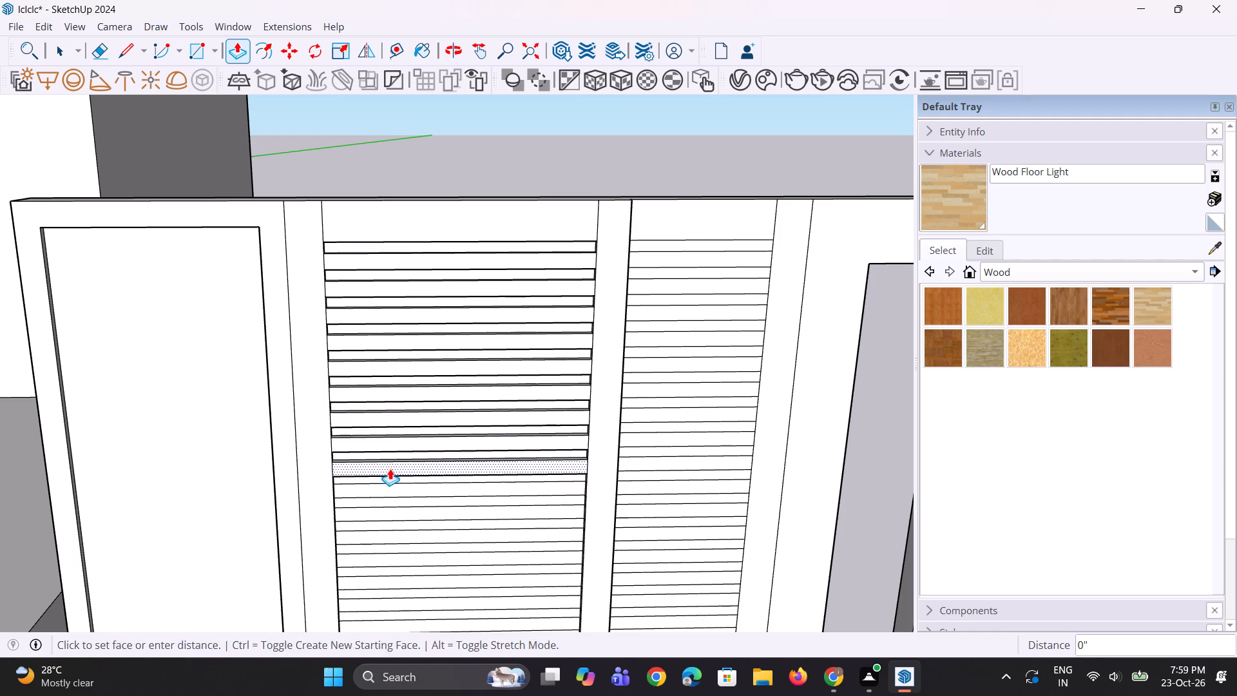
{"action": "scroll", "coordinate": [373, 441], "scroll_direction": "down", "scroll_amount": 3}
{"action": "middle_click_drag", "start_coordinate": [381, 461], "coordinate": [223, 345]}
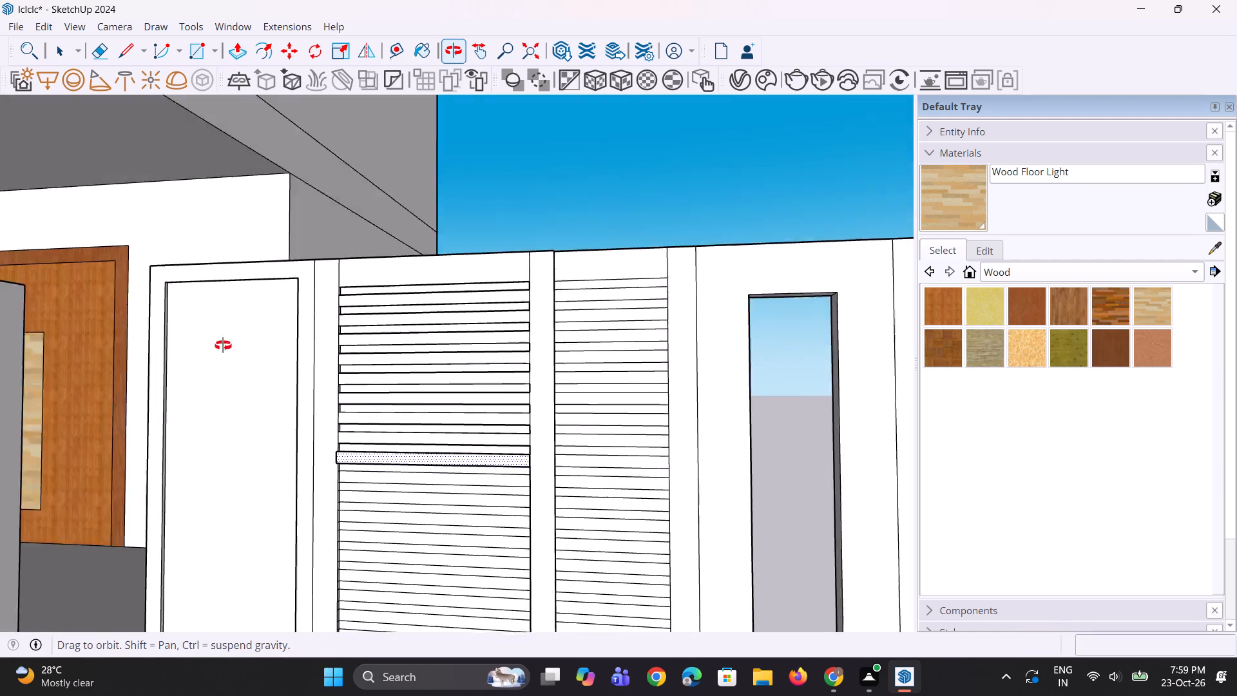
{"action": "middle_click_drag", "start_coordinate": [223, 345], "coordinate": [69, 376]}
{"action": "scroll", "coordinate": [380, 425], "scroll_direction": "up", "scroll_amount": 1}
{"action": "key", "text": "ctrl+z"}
Pull the next wide slat outward 3/4" to match the raised slats above, and repeat it on the two wide slats below.
{"action": "scroll", "coordinate": [424, 440], "scroll_direction": "up", "scroll_amount": 5}
{"action": "middle_click_drag", "start_coordinate": [517, 471], "coordinate": [425, 457]}
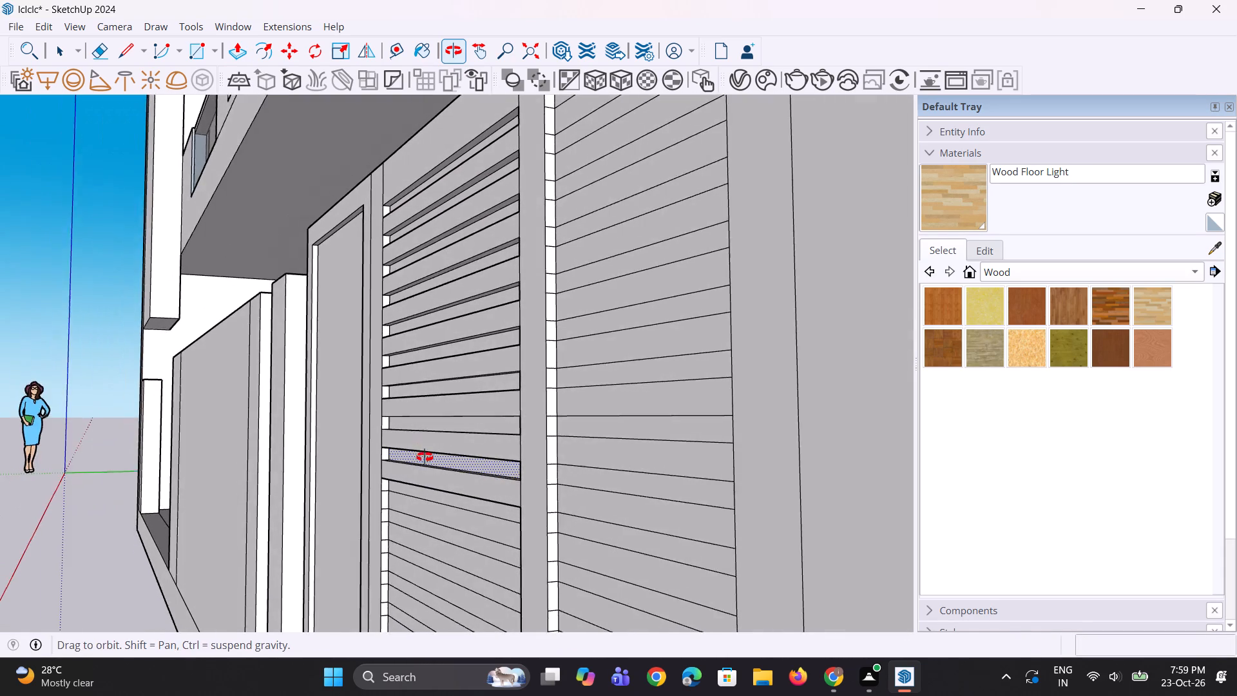
{"action": "middle_click_drag", "start_coordinate": [425, 457], "coordinate": [425, 475]}
{"action": "left_click", "coordinate": [410, 489]}
{"action": "left_click", "coordinate": [417, 460]}
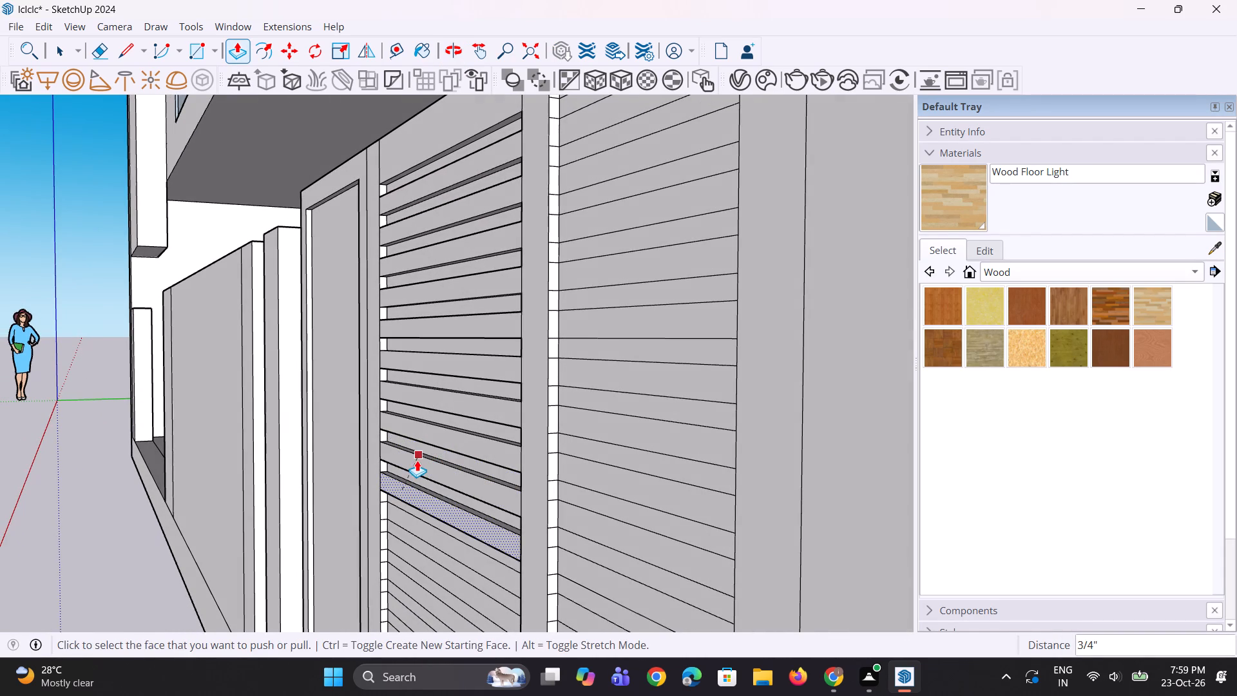
{"action": "scroll", "coordinate": [422, 441], "scroll_direction": "down", "scroll_amount": 4}
{"action": "middle_click_drag", "start_coordinate": [343, 510], "coordinate": [487, 485]}
{"action": "scroll", "coordinate": [472, 536], "scroll_direction": "up", "scroll_amount": 2}
{"action": "double_click", "coordinate": [441, 510]}
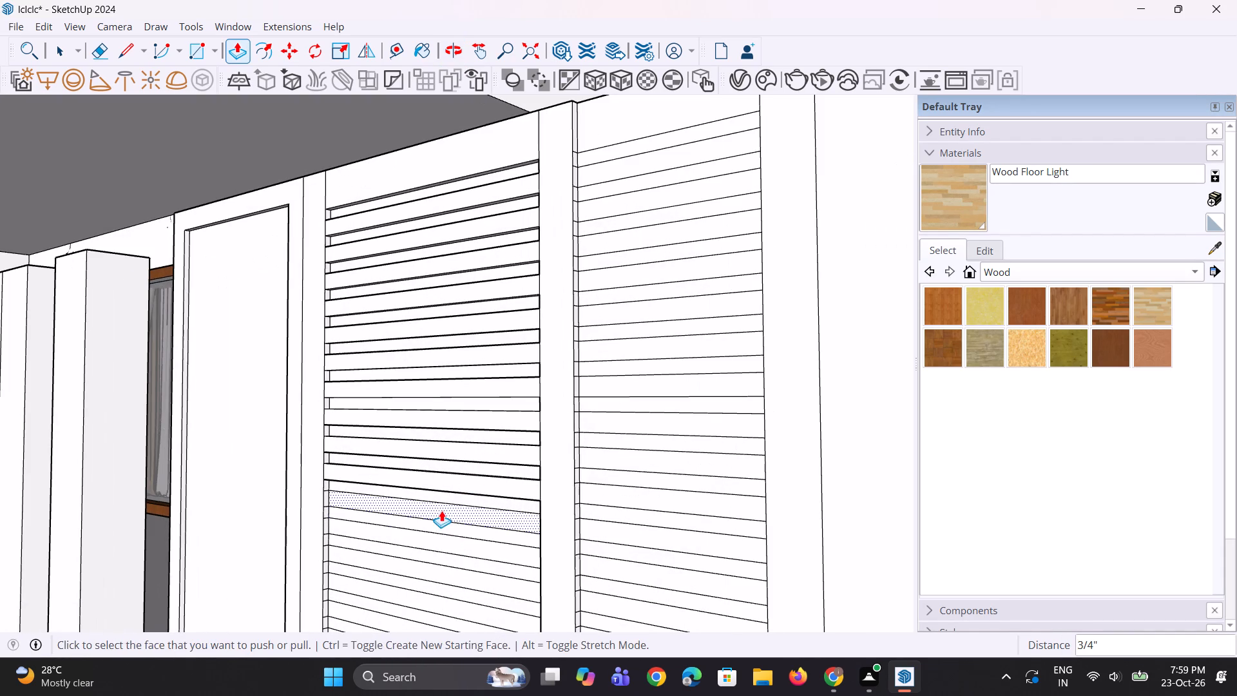
{"action": "double_click", "coordinate": [443, 550]}
Pull the next four wide slats down the same section outward by 3/4".
{"action": "scroll", "coordinate": [436, 412], "scroll_direction": "down", "scroll_amount": 6}
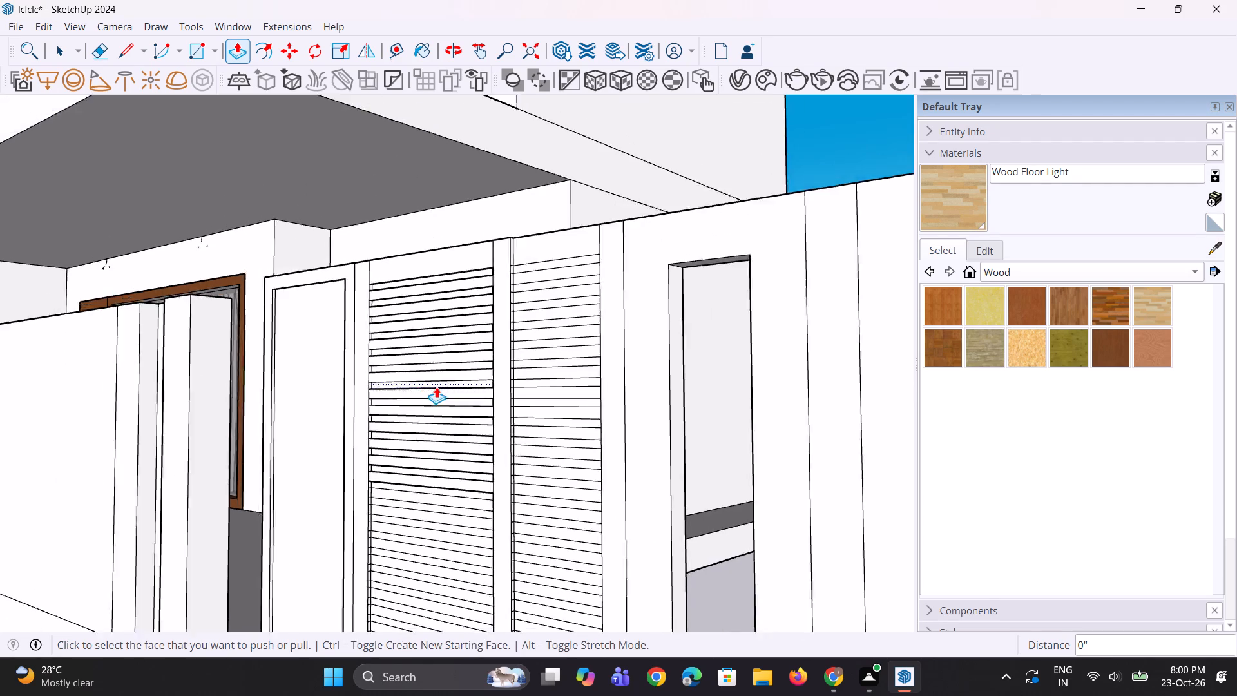
{"action": "scroll", "coordinate": [436, 387], "scroll_direction": "down", "scroll_amount": 2}
{"action": "middle_click_drag", "start_coordinate": [374, 531], "coordinate": [450, 541]}
{"action": "scroll", "coordinate": [445, 509], "scroll_direction": "up", "scroll_amount": 6}
{"action": "double_click", "coordinate": [471, 476]}
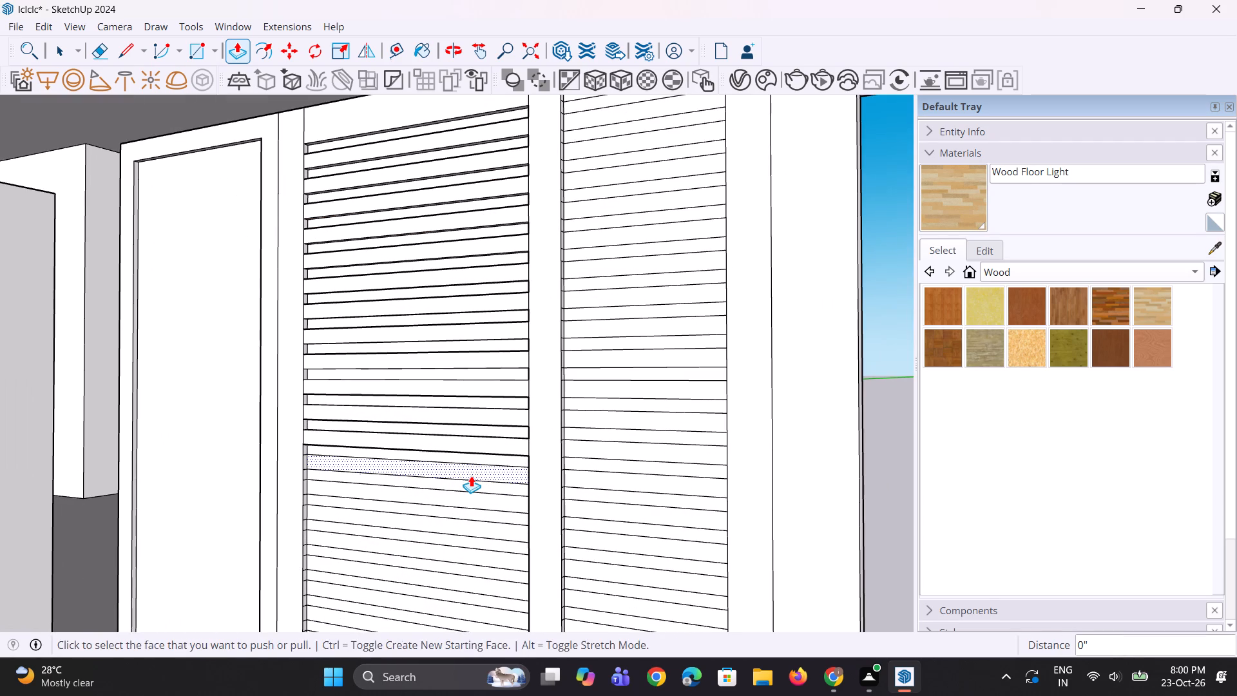
{"action": "double_click", "coordinate": [475, 494]}
{"action": "double_click", "coordinate": [488, 525]}
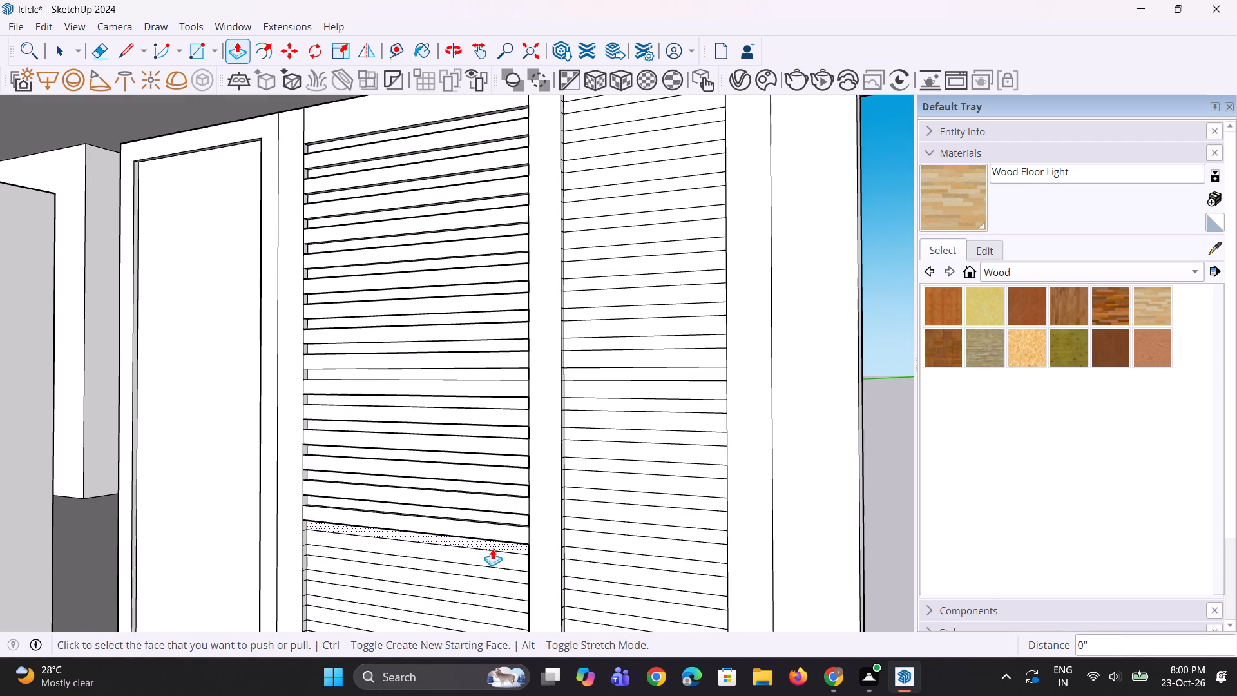
{"action": "double_click", "coordinate": [494, 553]}
{"action": "scroll", "coordinate": [498, 473], "scroll_direction": "down", "scroll_amount": 7}
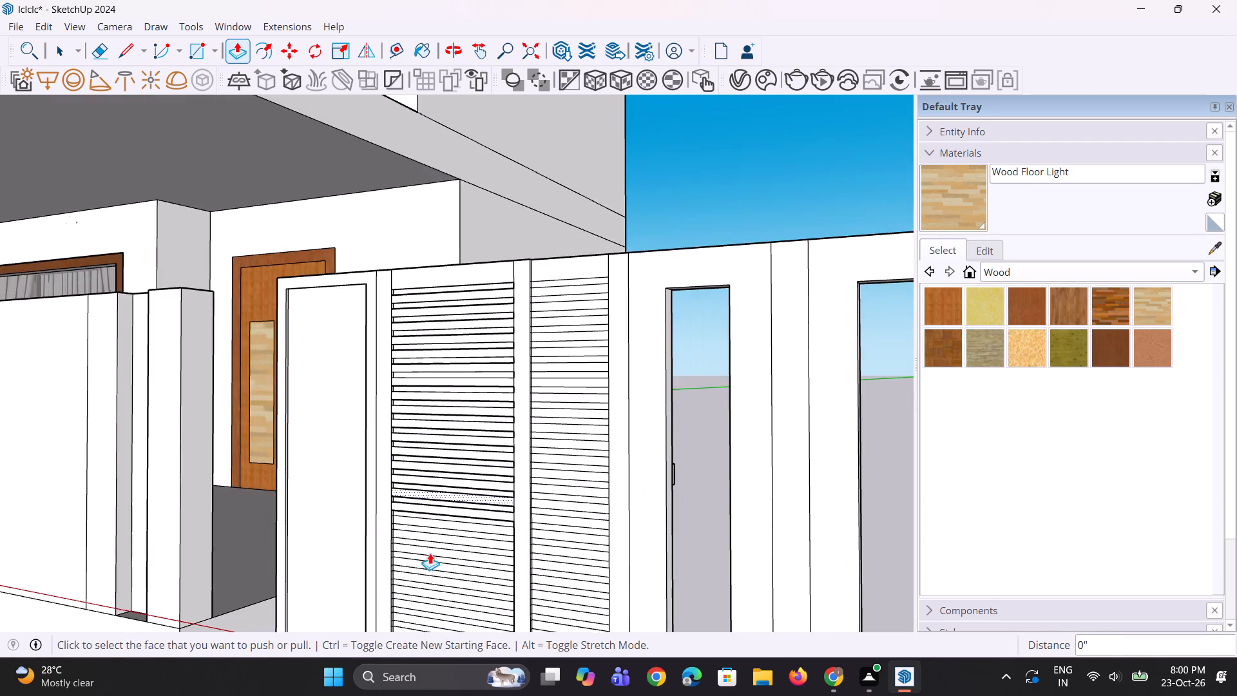
Pull the next seven wide slats down the same slatted section outward by the same distance as the raised slats above.
{"action": "scroll", "coordinate": [425, 553], "scroll_direction": "up", "scroll_amount": 7}
{"action": "double_click", "coordinate": [432, 509]}
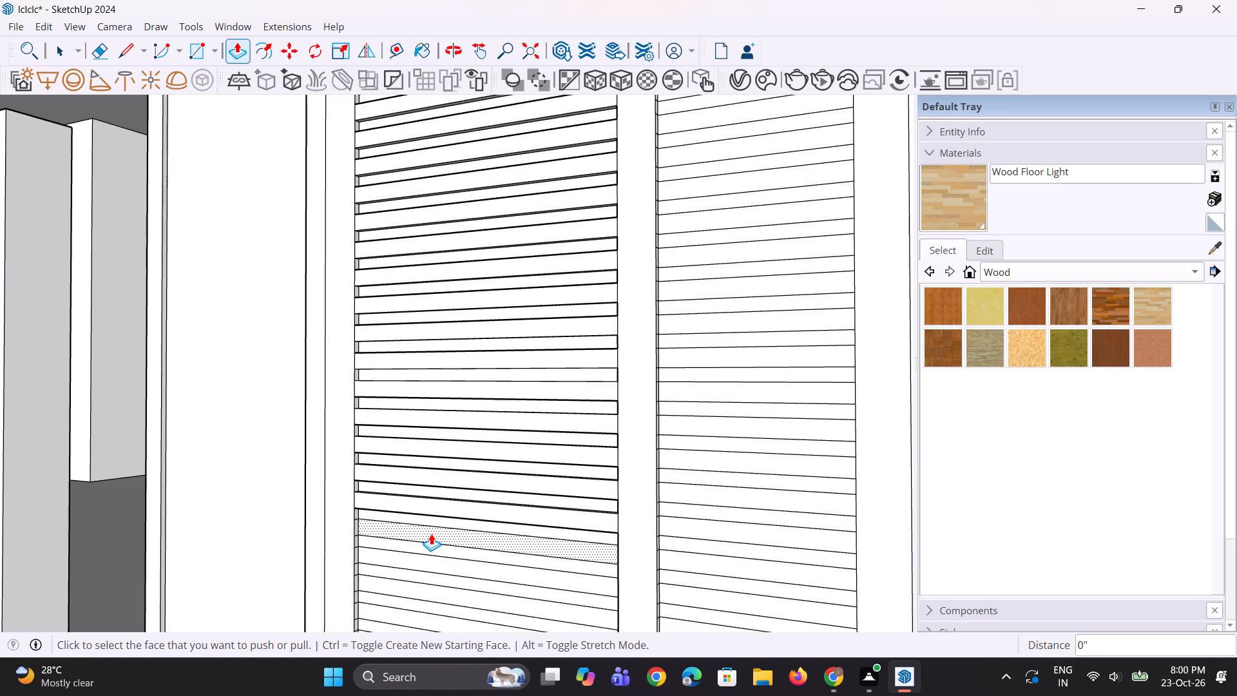
{"action": "double_click", "coordinate": [431, 534]}
{"action": "double_click", "coordinate": [417, 558]}
{"action": "double_click", "coordinate": [404, 585]}
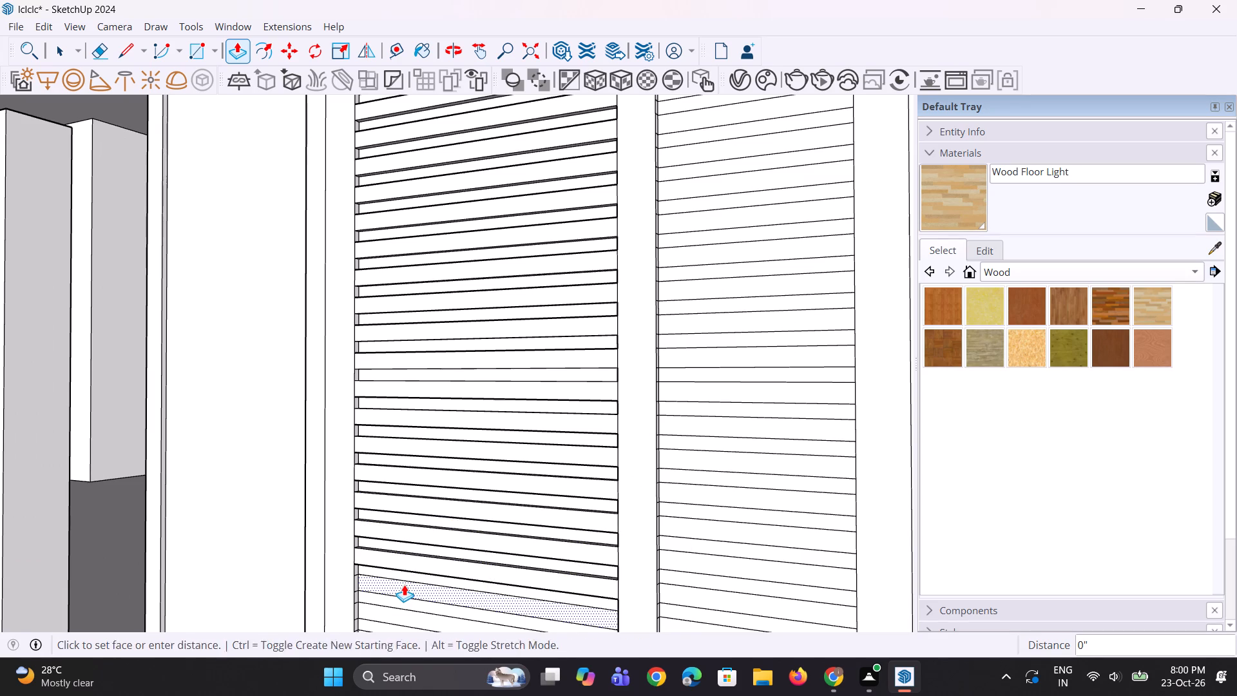
{"action": "scroll", "coordinate": [407, 445], "scroll_direction": "down", "scroll_amount": 12}
{"action": "scroll", "coordinate": [398, 476], "scroll_direction": "up", "scroll_amount": 5}
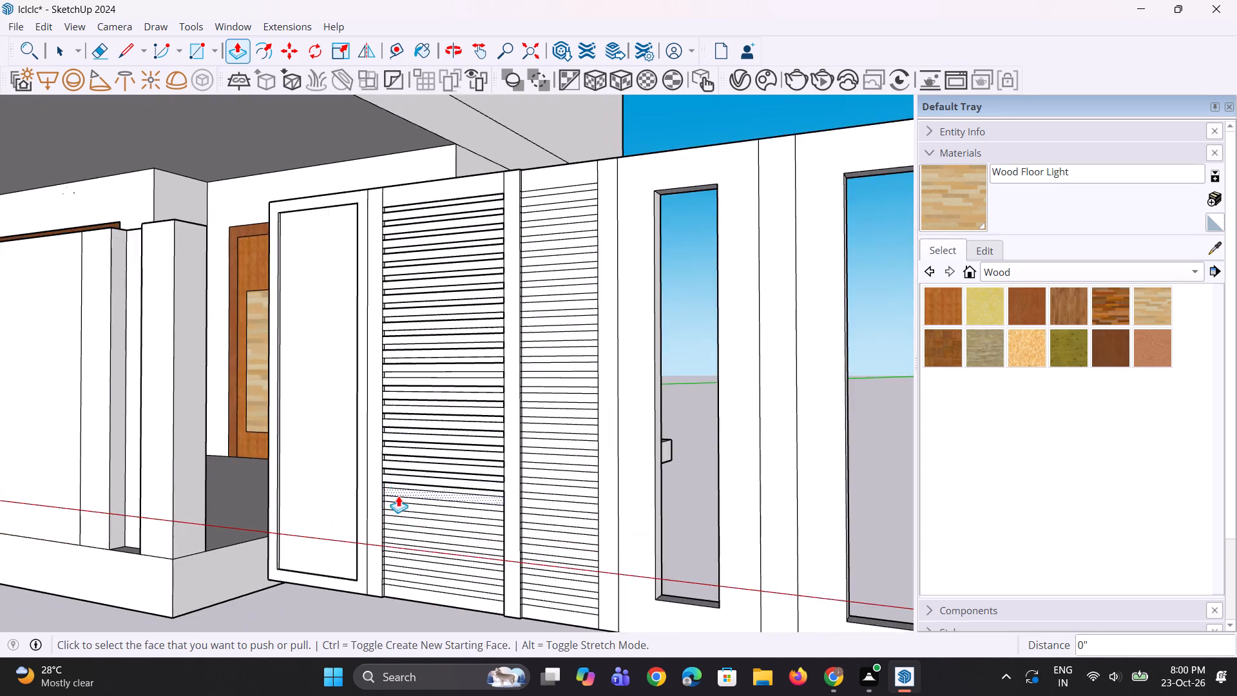
{"action": "scroll", "coordinate": [398, 496], "scroll_direction": "up", "scroll_amount": 9}
{"action": "double_click", "coordinate": [408, 486]}
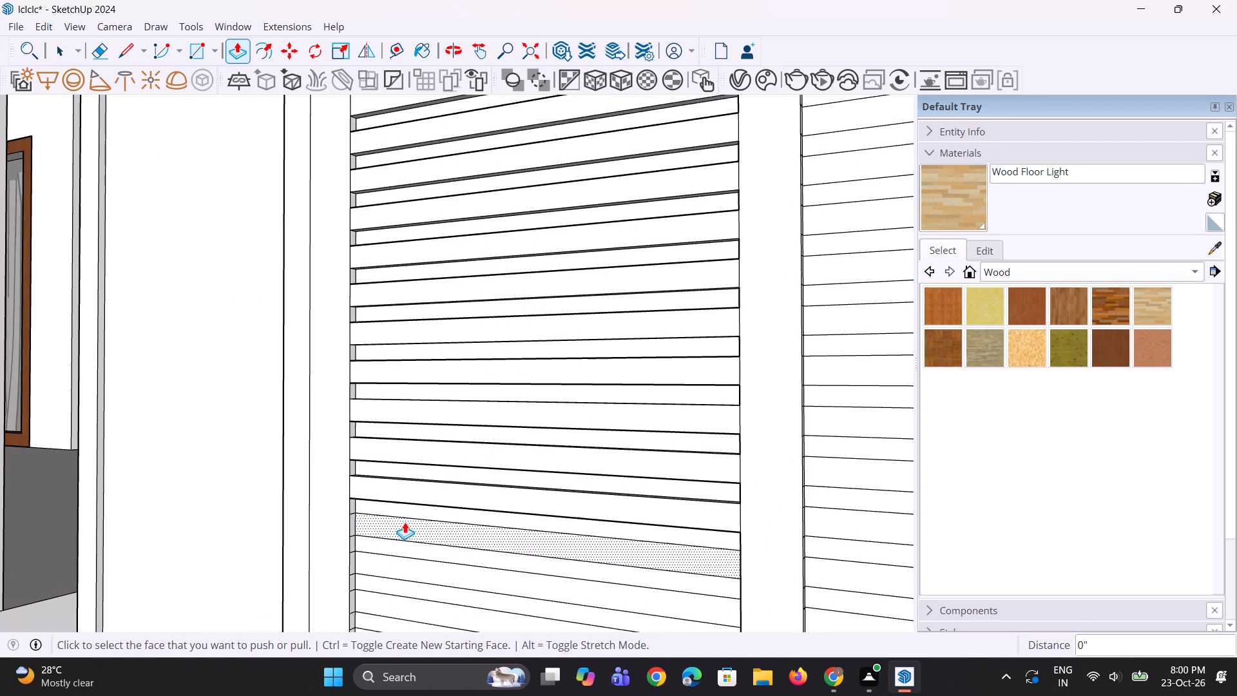
{"action": "double_click", "coordinate": [405, 522]}
{"action": "double_click", "coordinate": [396, 561]}
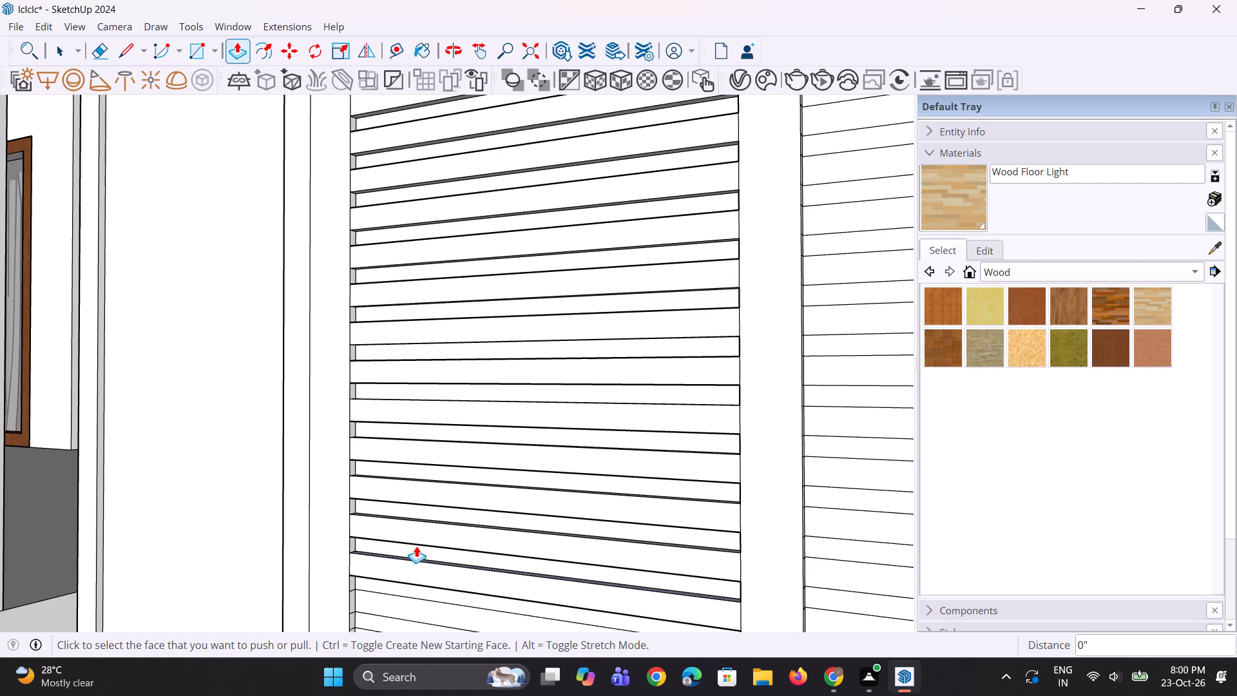
Pull the last five wide slats at the bottom of this slatted section outward by the same distance.
{"action": "scroll", "coordinate": [412, 521], "scroll_direction": "down", "scroll_amount": 3}
{"action": "scroll", "coordinate": [381, 449], "scroll_direction": "down", "scroll_amount": 5}
{"action": "scroll", "coordinate": [398, 508], "scroll_direction": "up", "scroll_amount": 5}
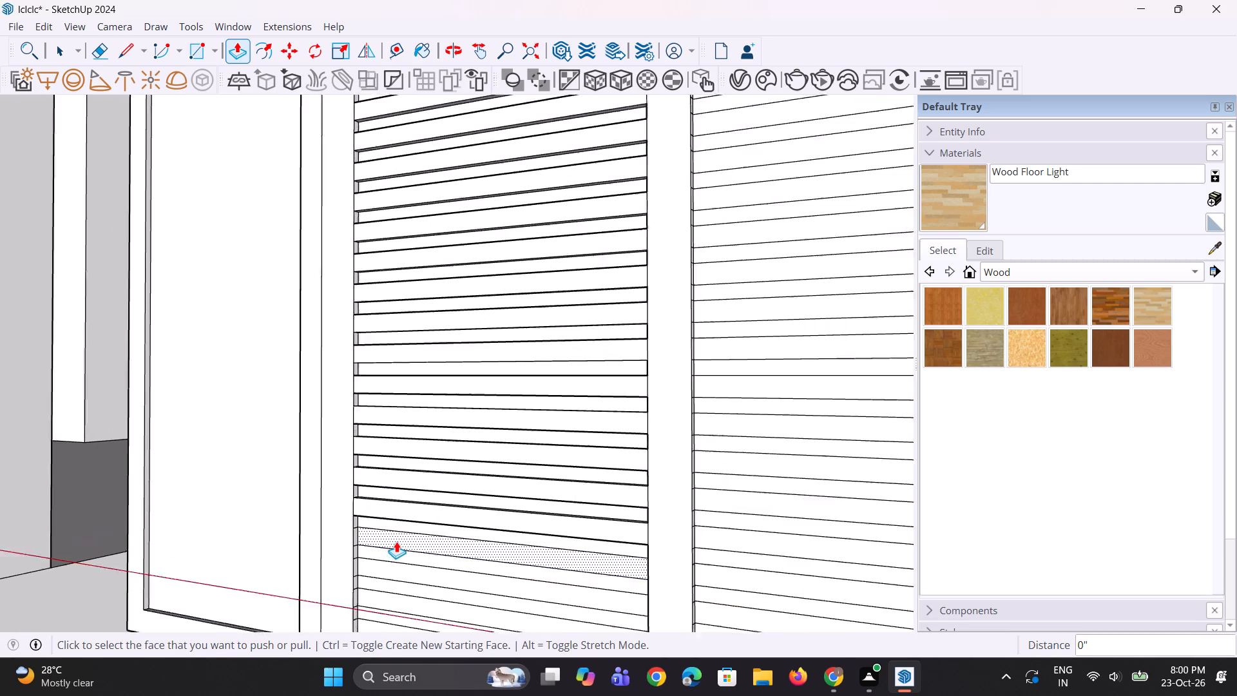
{"action": "scroll", "coordinate": [396, 541], "scroll_direction": "up", "scroll_amount": 4}
{"action": "double_click", "coordinate": [397, 541]}
{"action": "double_click", "coordinate": [389, 579]}
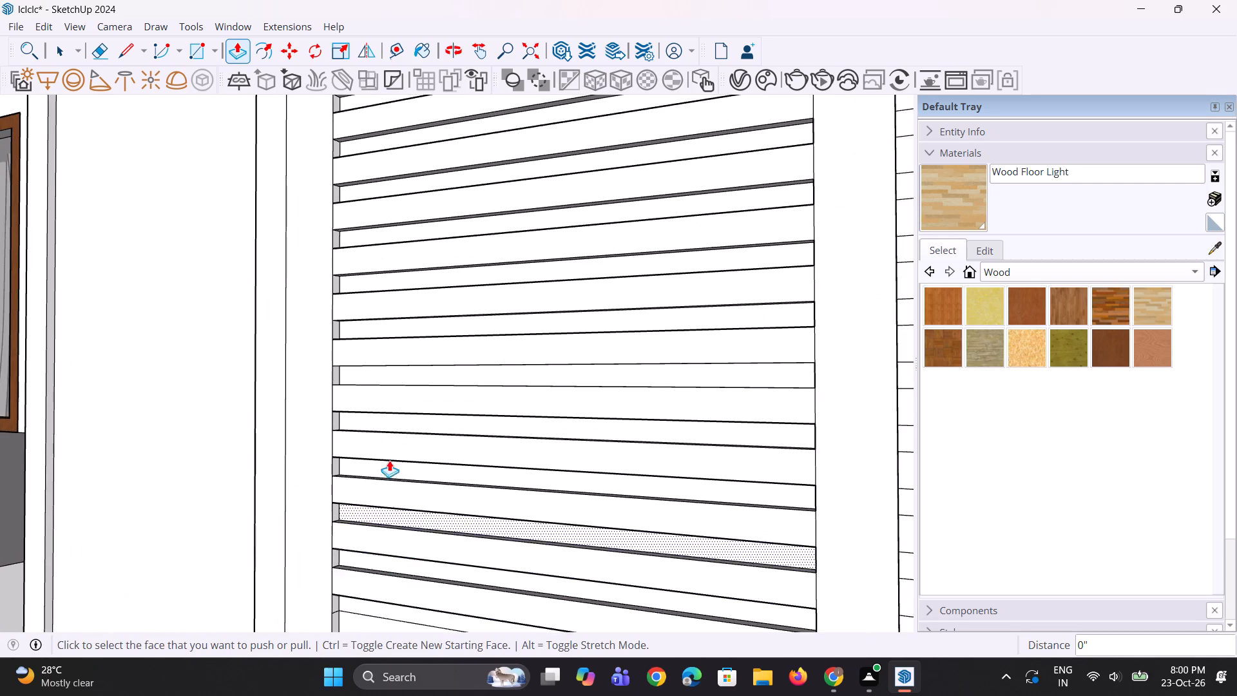
{"action": "scroll", "coordinate": [389, 460], "scroll_direction": "down", "scroll_amount": 8}
{"action": "scroll", "coordinate": [400, 556], "scroll_direction": "up", "scroll_amount": 2}
{"action": "double_click", "coordinate": [408, 543]}
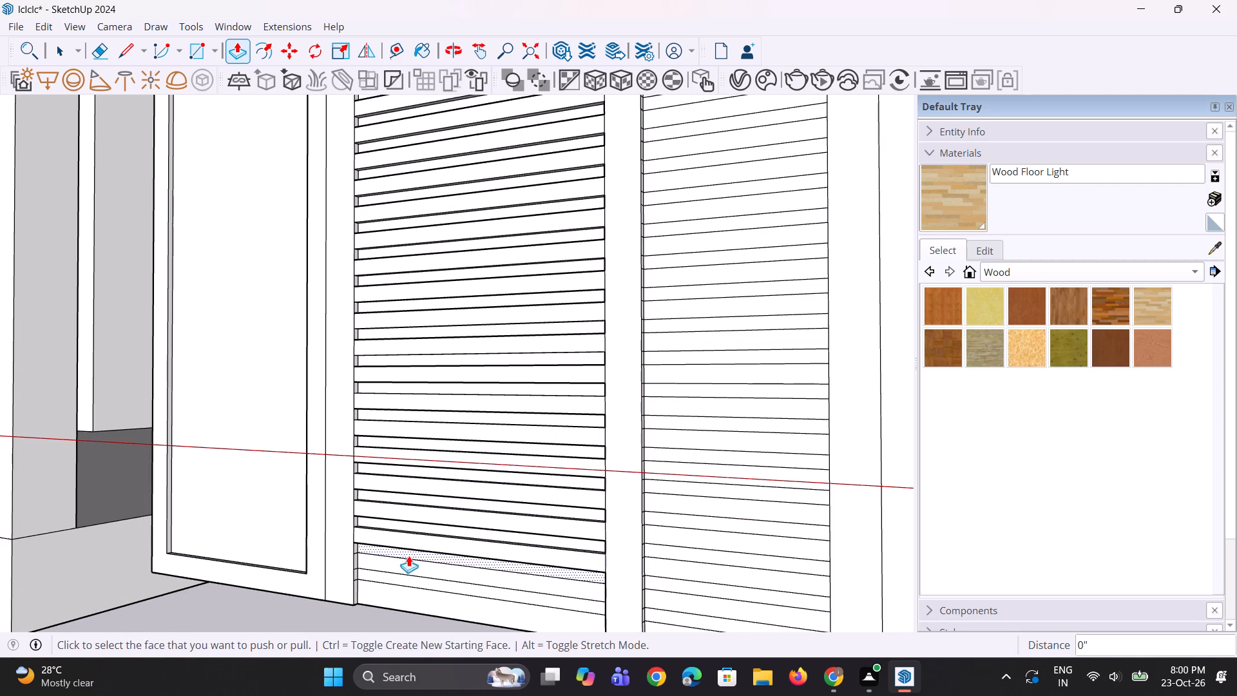
{"action": "double_click", "coordinate": [410, 563]}
{"action": "double_click", "coordinate": [398, 593]}
In the adjoining narrower slatted section, pull the lowest seven wide slats outward by the same distance, working from the bottom up.
{"action": "scroll", "coordinate": [338, 568], "scroll_direction": "down", "scroll_amount": 3}
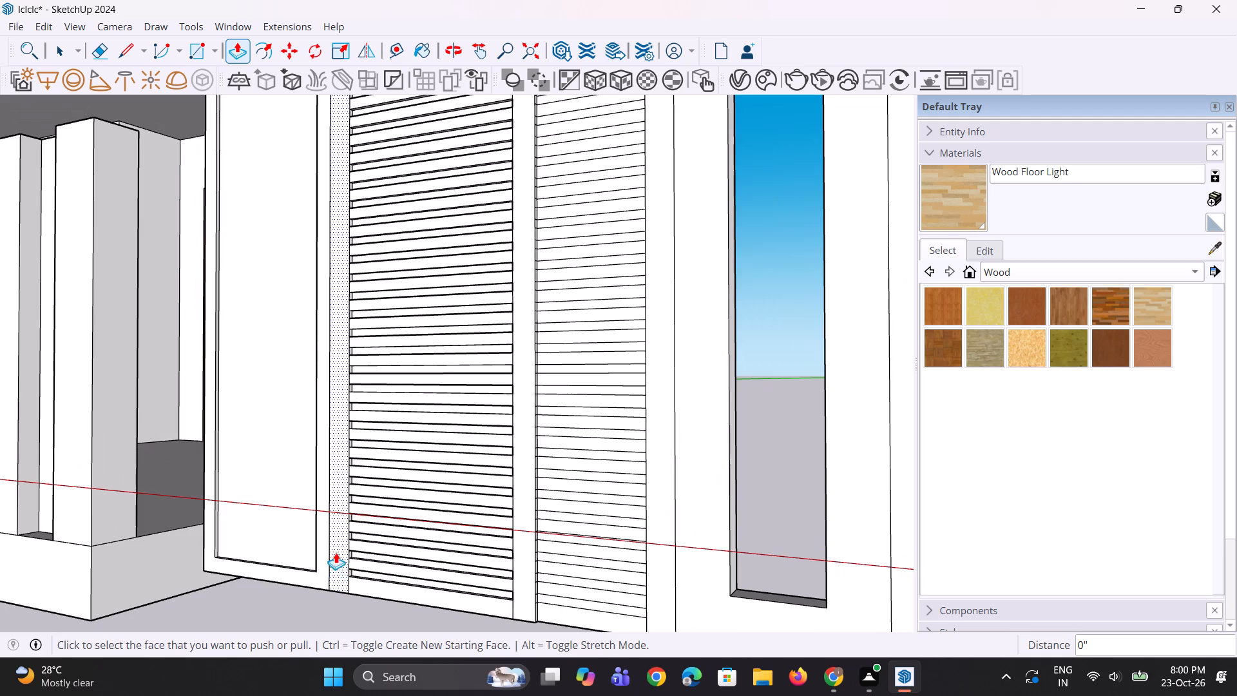
{"action": "scroll", "coordinate": [336, 552], "scroll_direction": "down", "scroll_amount": 2}
{"action": "scroll", "coordinate": [537, 606], "scroll_direction": "up", "scroll_amount": 2}
{"action": "double_click", "coordinate": [537, 606]}
{"action": "double_click", "coordinate": [546, 584]}
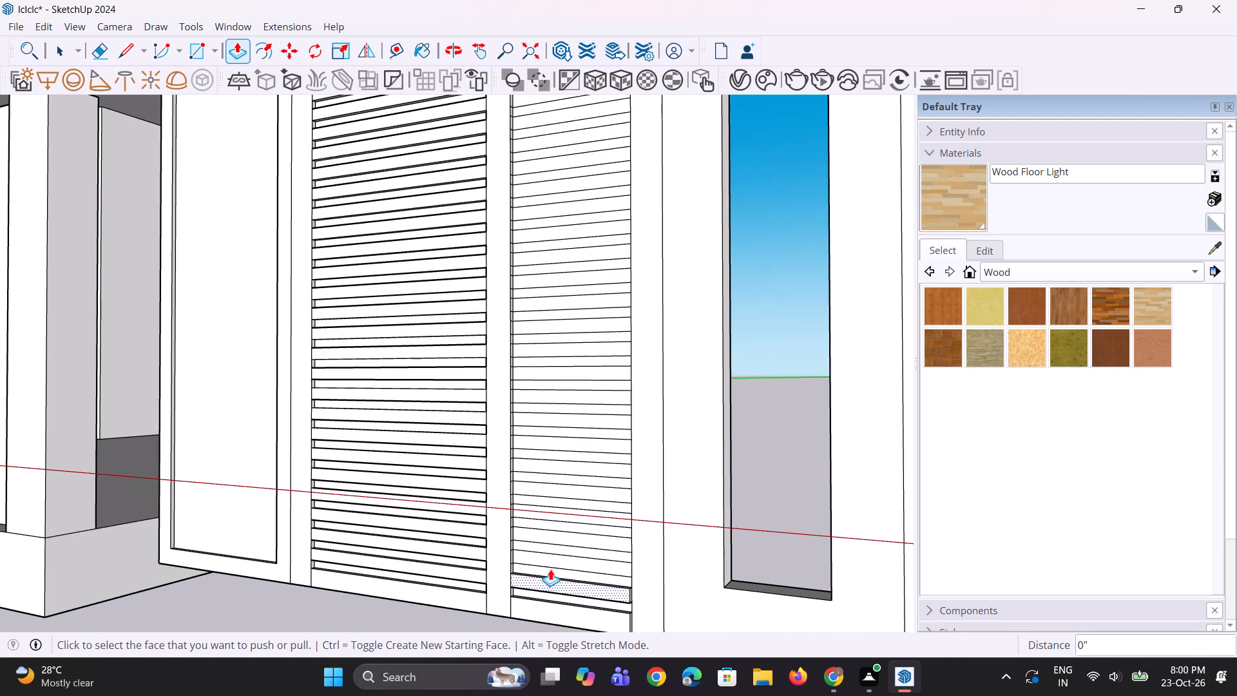
{"action": "double_click", "coordinate": [554, 556]}
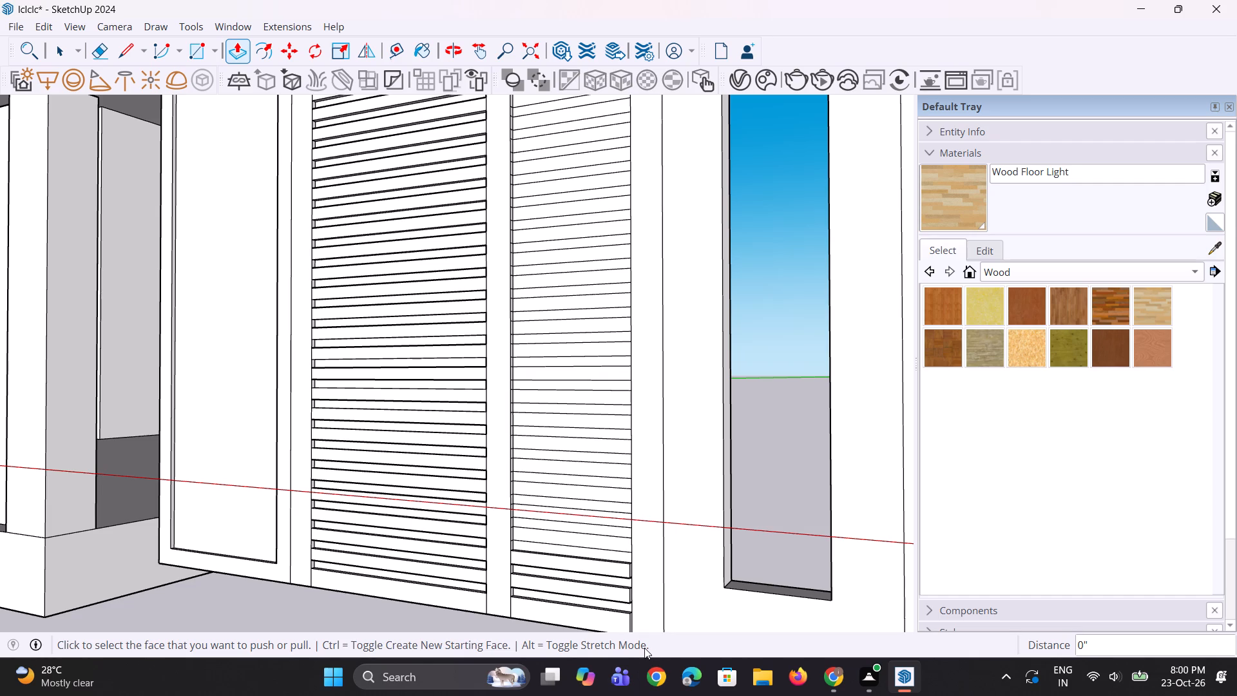
{"action": "scroll", "coordinate": [638, 655], "scroll_direction": "up", "scroll_amount": 2}
{"action": "scroll", "coordinate": [506, 556], "scroll_direction": "up", "scroll_amount": 2}
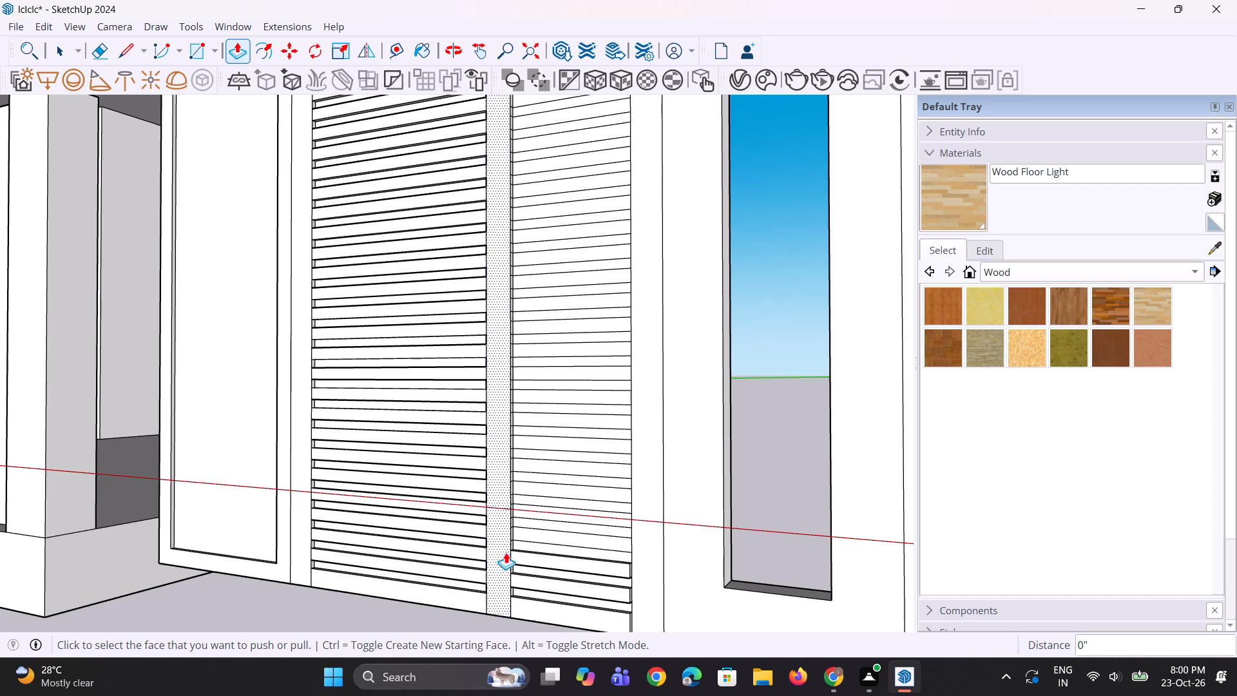
{"action": "double_click", "coordinate": [532, 534]}
{"action": "double_click", "coordinate": [551, 507]}
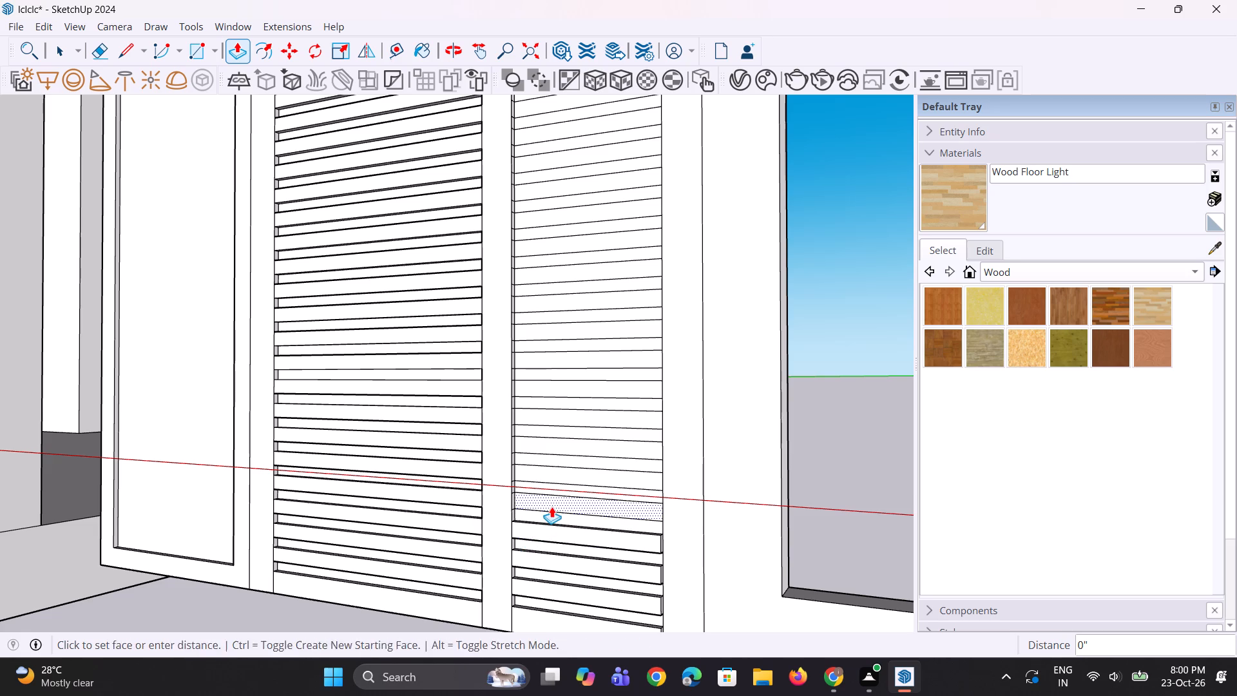
{"action": "double_click", "coordinate": [566, 481]}
{"action": "double_click", "coordinate": [573, 451]}
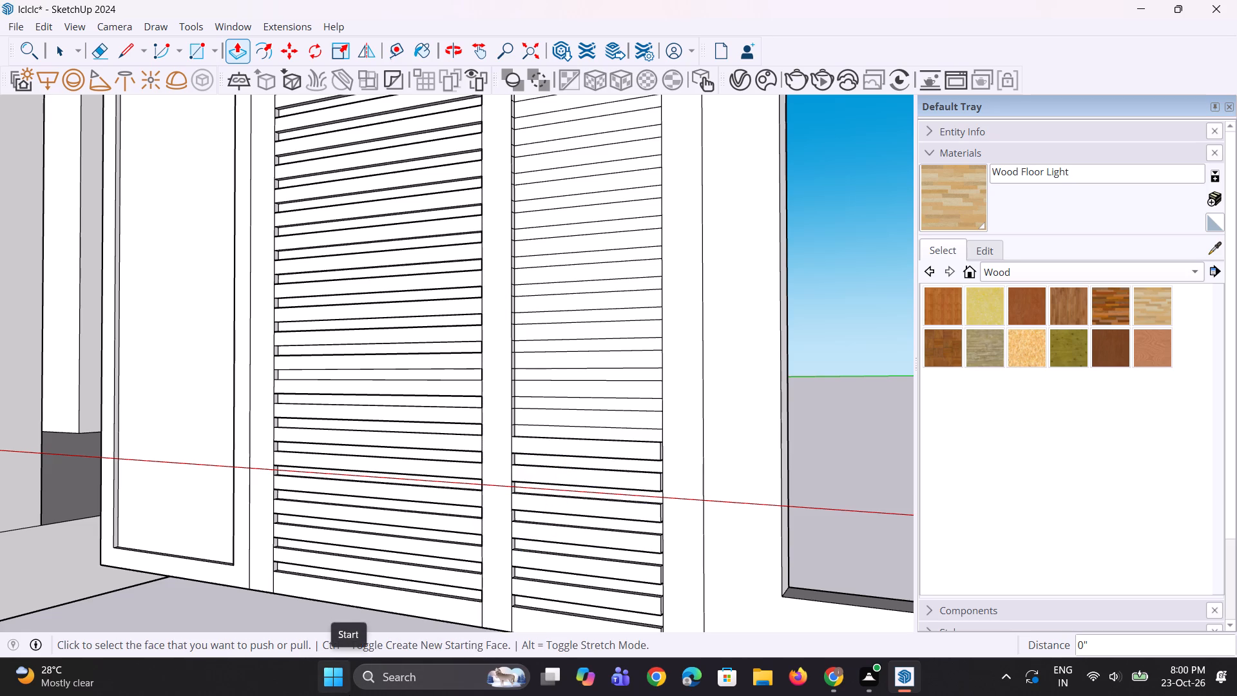
Pull the next four wide slats up the narrower slatted section outward by the same distance.
{"action": "scroll", "coordinate": [282, 695], "scroll_direction": "down", "scroll_amount": 1}
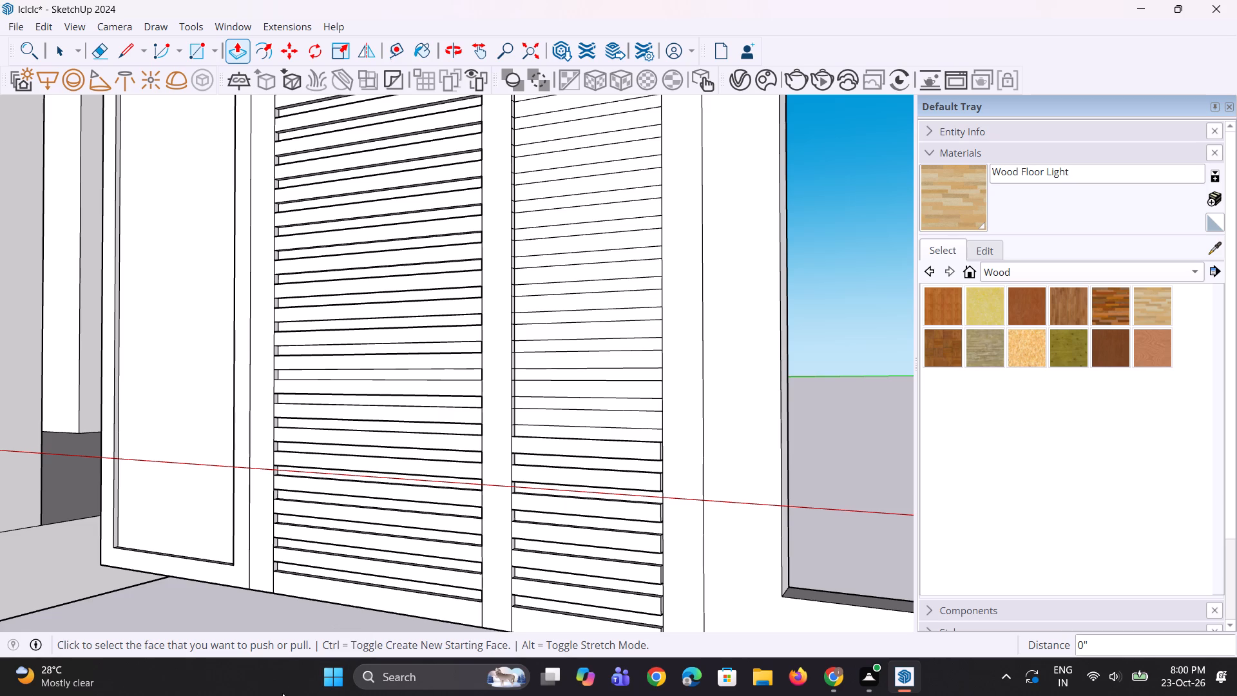
{"action": "scroll", "coordinate": [486, 432], "scroll_direction": "up", "scroll_amount": 1}
{"action": "middle_click_drag", "start_coordinate": [736, 508], "coordinate": [587, 583]}
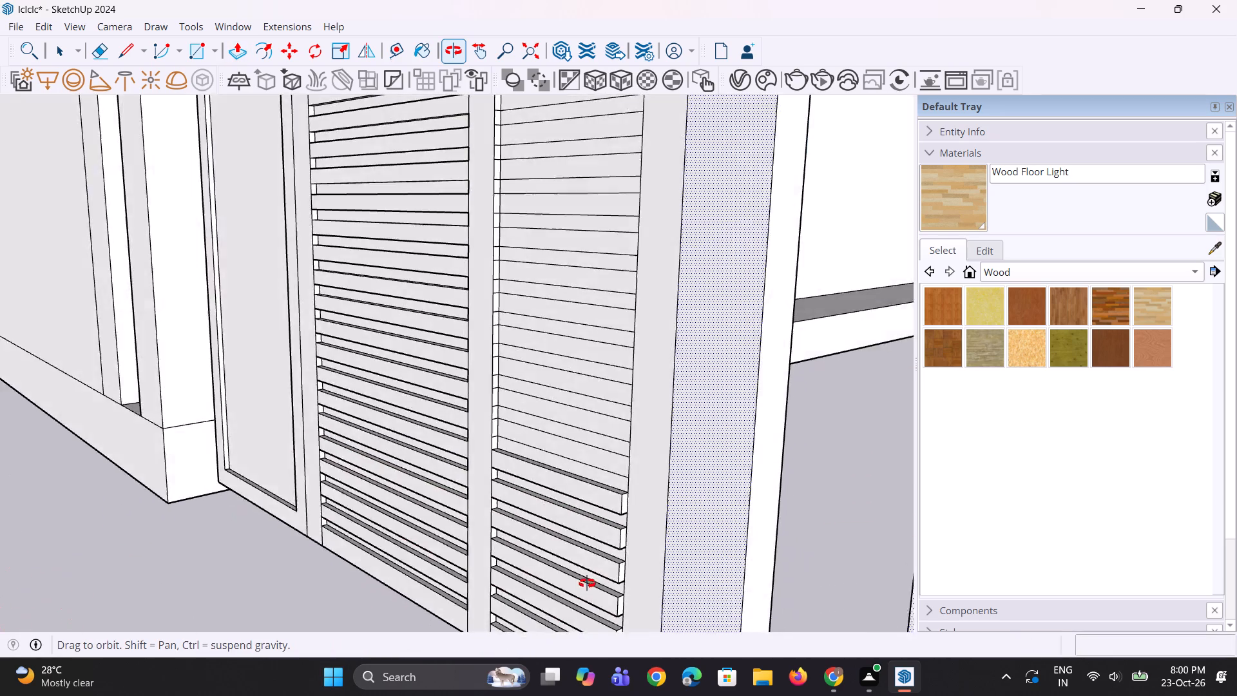
{"action": "middle_click_drag", "start_coordinate": [587, 583], "coordinate": [556, 588]}
{"action": "scroll", "coordinate": [568, 479], "scroll_direction": "up", "scroll_amount": 2}
{"action": "double_click", "coordinate": [571, 472]}
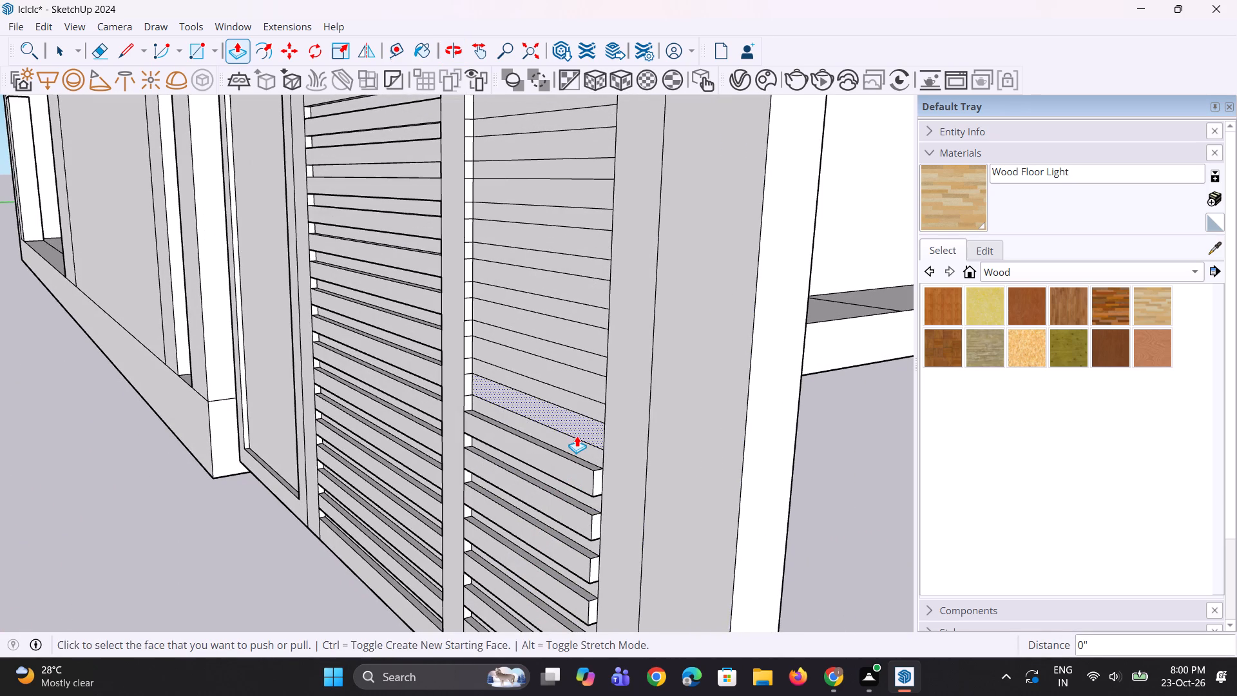
{"action": "double_click", "coordinate": [577, 436]}
{"action": "scroll", "coordinate": [535, 452], "scroll_direction": "down", "scroll_amount": 4}
{"action": "middle_click_drag", "start_coordinate": [531, 451], "coordinate": [553, 449]}
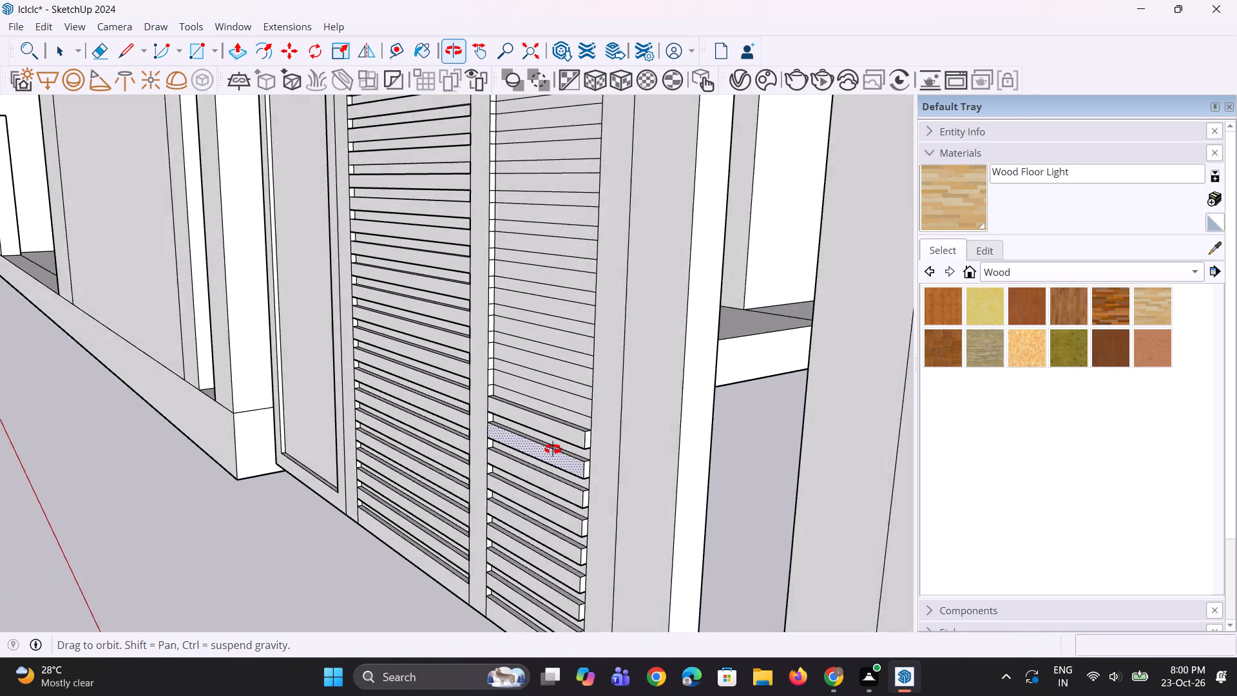
{"action": "middle_click_drag", "start_coordinate": [553, 449], "coordinate": [616, 450]}
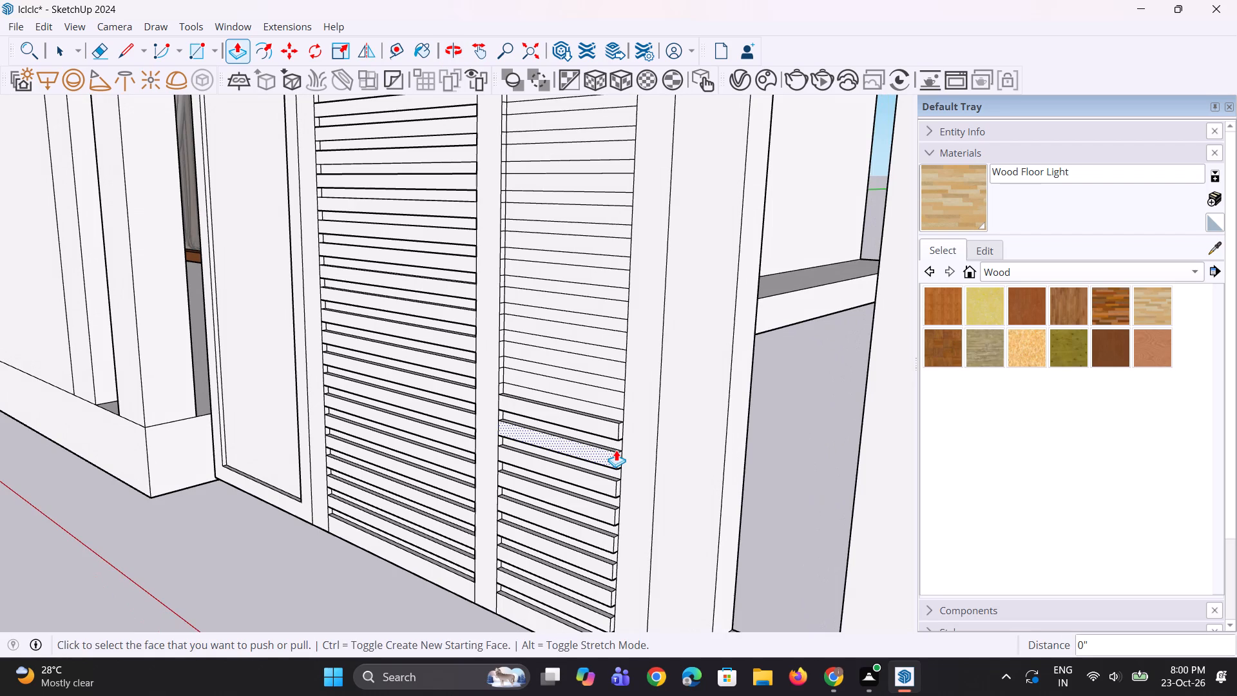
{"action": "scroll", "coordinate": [616, 450], "scroll_direction": "up", "scroll_amount": 3}
{"action": "scroll", "coordinate": [571, 381], "scroll_direction": "up", "scroll_amount": 2}
{"action": "double_click", "coordinate": [571, 378]}
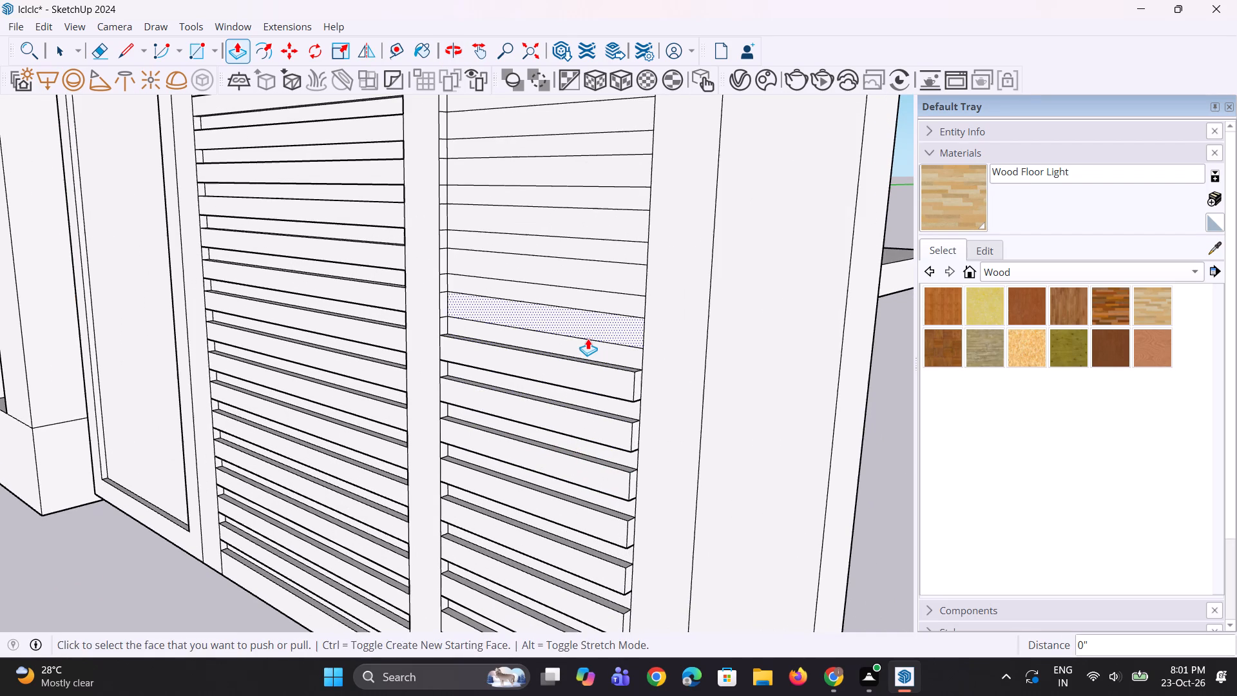
{"action": "double_click", "coordinate": [588, 338]}
Pull three more wide slats above the raised ones in the narrower section outward by the same distance.
{"action": "middle_click_drag", "start_coordinate": [583, 376], "coordinate": [568, 381]}
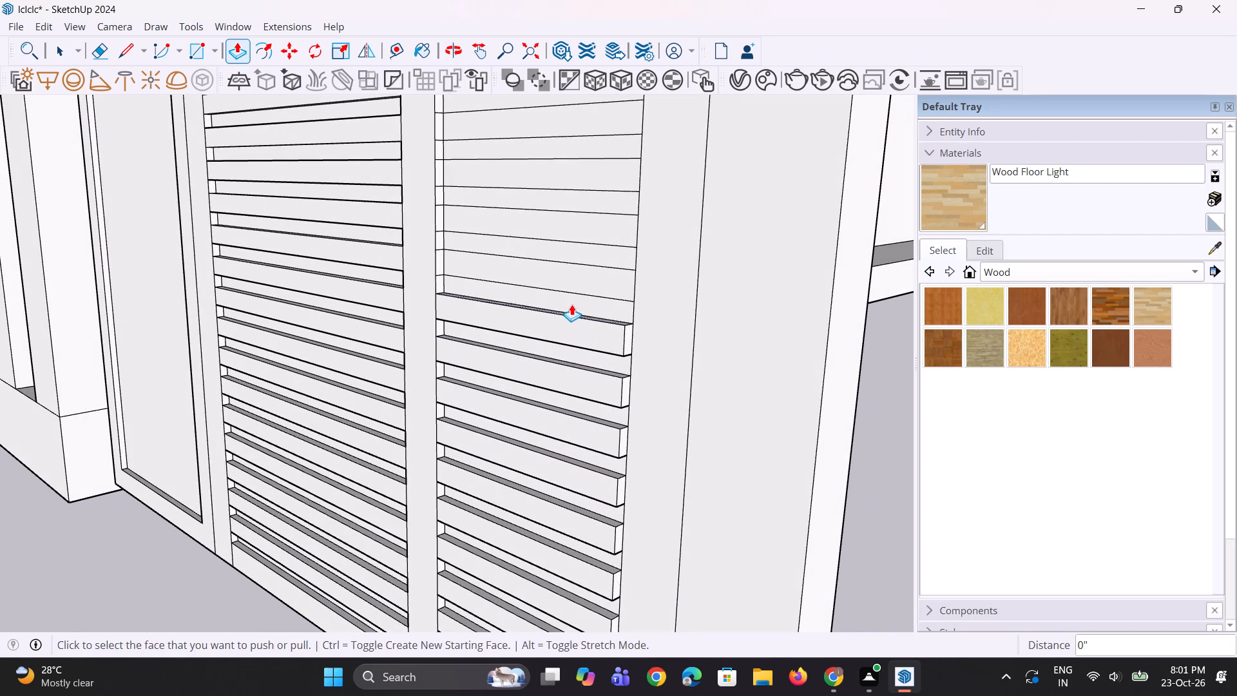
{"action": "double_click", "coordinate": [580, 287]}
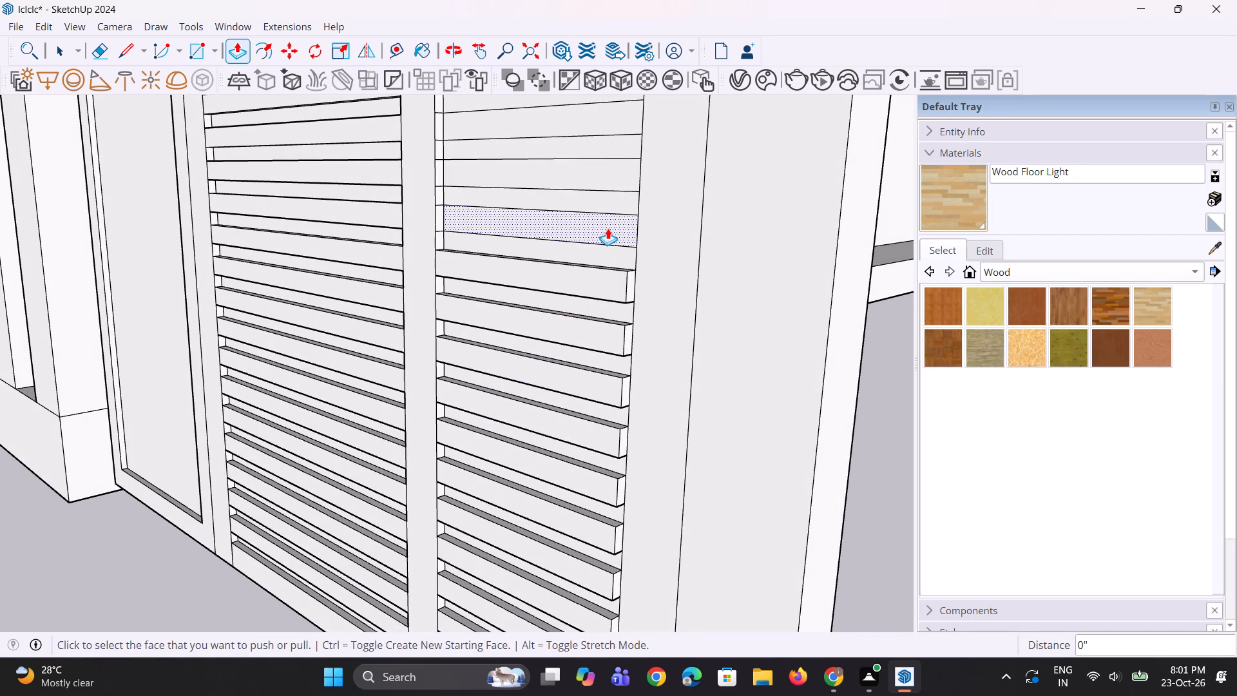
{"action": "double_click", "coordinate": [608, 228]}
{"action": "scroll", "coordinate": [546, 373], "scroll_direction": "down", "scroll_amount": 5}
{"action": "scroll", "coordinate": [544, 269], "scroll_direction": "up", "scroll_amount": 4}
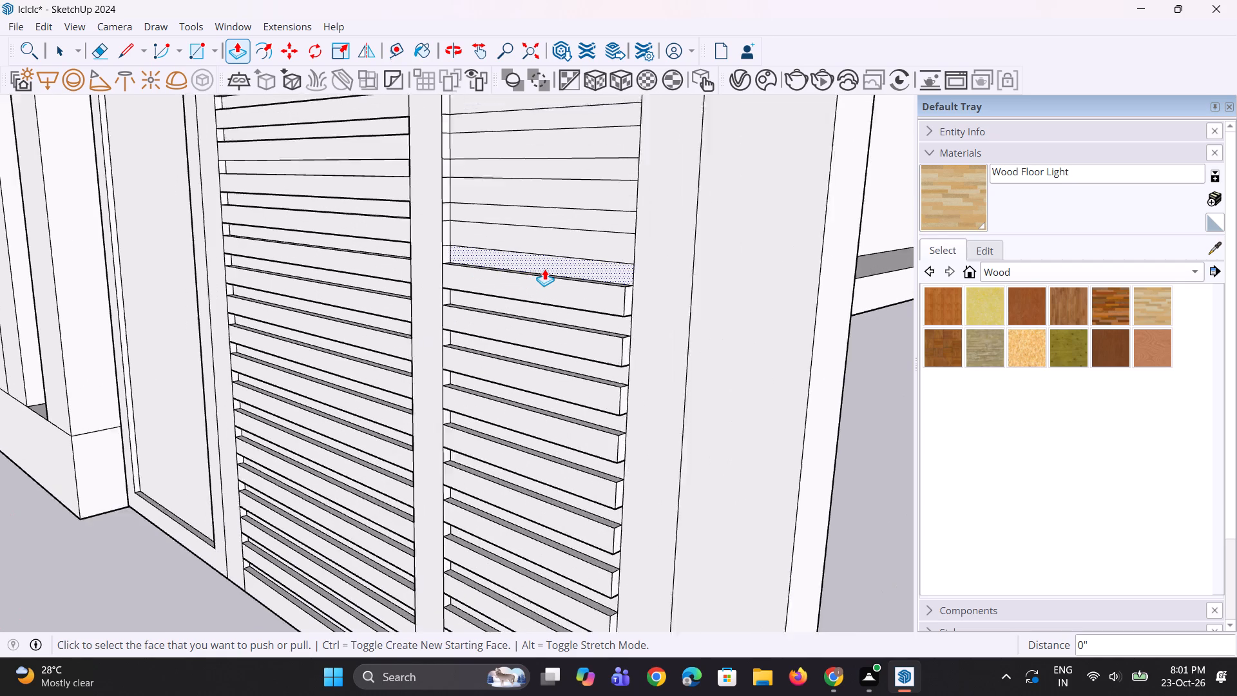
{"action": "scroll", "coordinate": [544, 269], "scroll_direction": "up", "scroll_amount": 1}
{"action": "double_click", "coordinate": [547, 249]}
Pull the next four wide slats up the narrower slatted section outward to match those below.
{"action": "scroll", "coordinate": [510, 385], "scroll_direction": "down", "scroll_amount": 4}
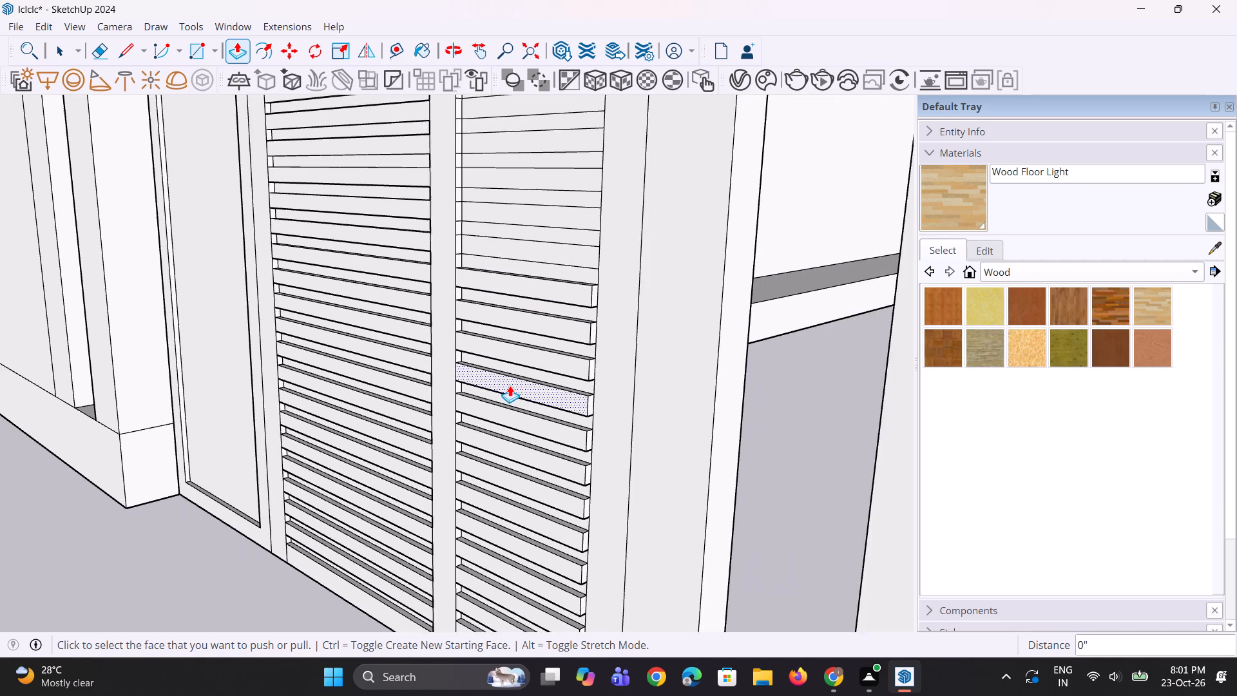
{"action": "scroll", "coordinate": [510, 385], "scroll_direction": "down", "scroll_amount": 4}
{"action": "middle_click_drag", "start_coordinate": [501, 397], "coordinate": [547, 420]}
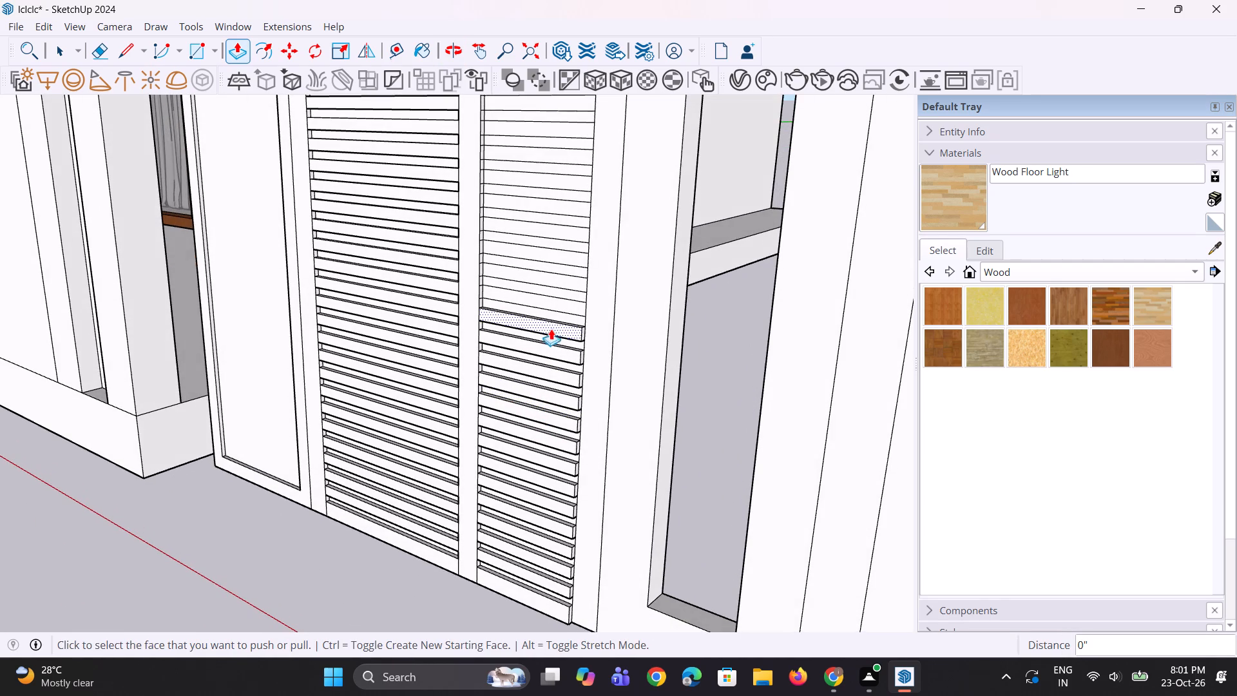
{"action": "scroll", "coordinate": [551, 312], "scroll_direction": "up", "scroll_amount": 7}
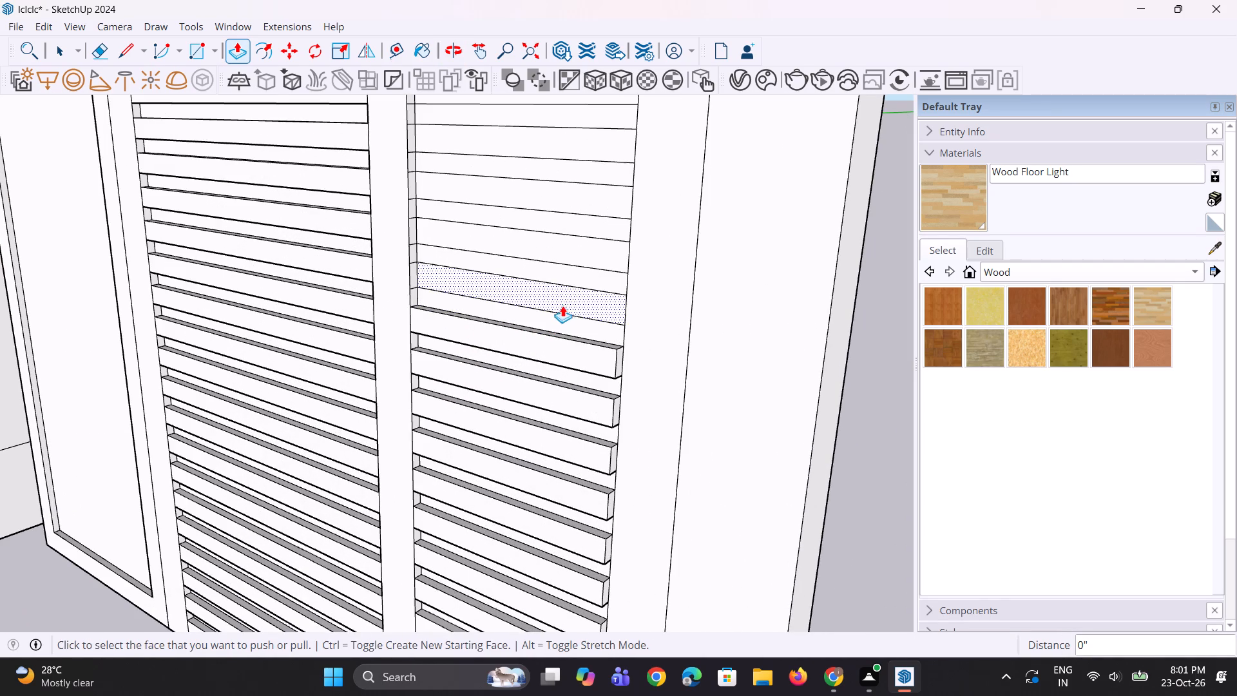
{"action": "double_click", "coordinate": [564, 294]}
{"action": "double_click", "coordinate": [573, 250]}
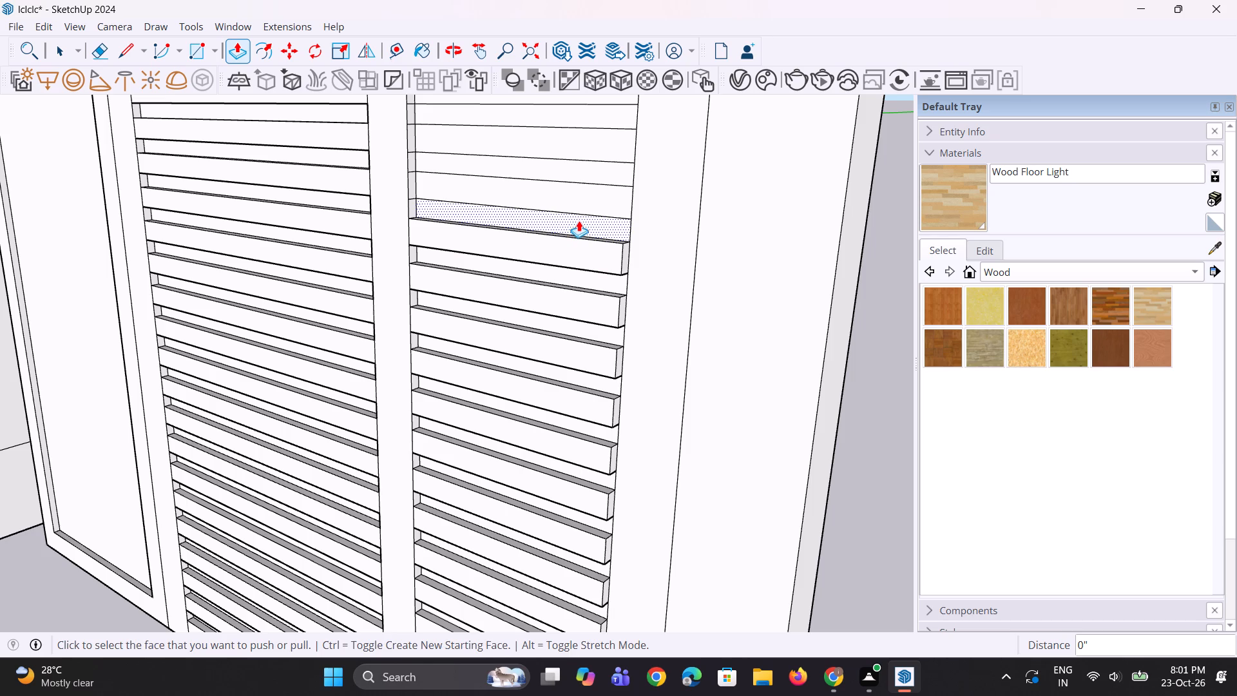
{"action": "double_click", "coordinate": [585, 200]}
{"action": "double_click", "coordinate": [591, 153]}
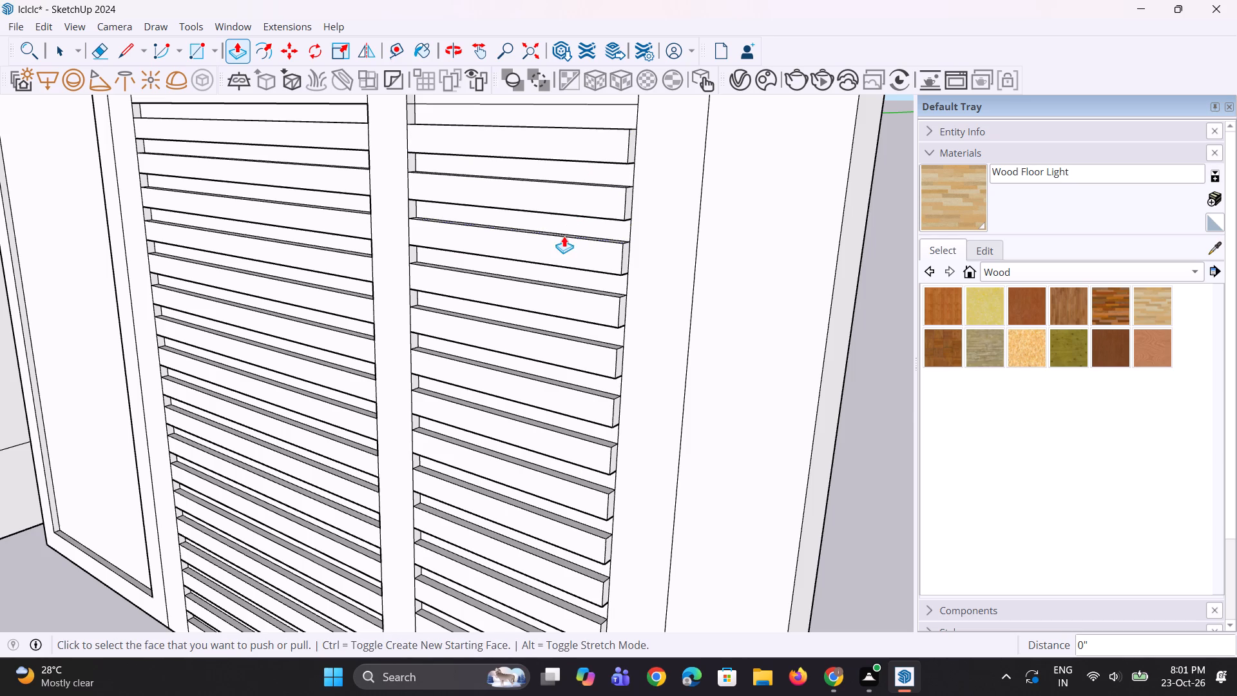
Pull the next four wide slats up the narrower slatted section outward by the same distance.
{"action": "scroll", "coordinate": [563, 245], "scroll_direction": "down", "scroll_amount": 20}
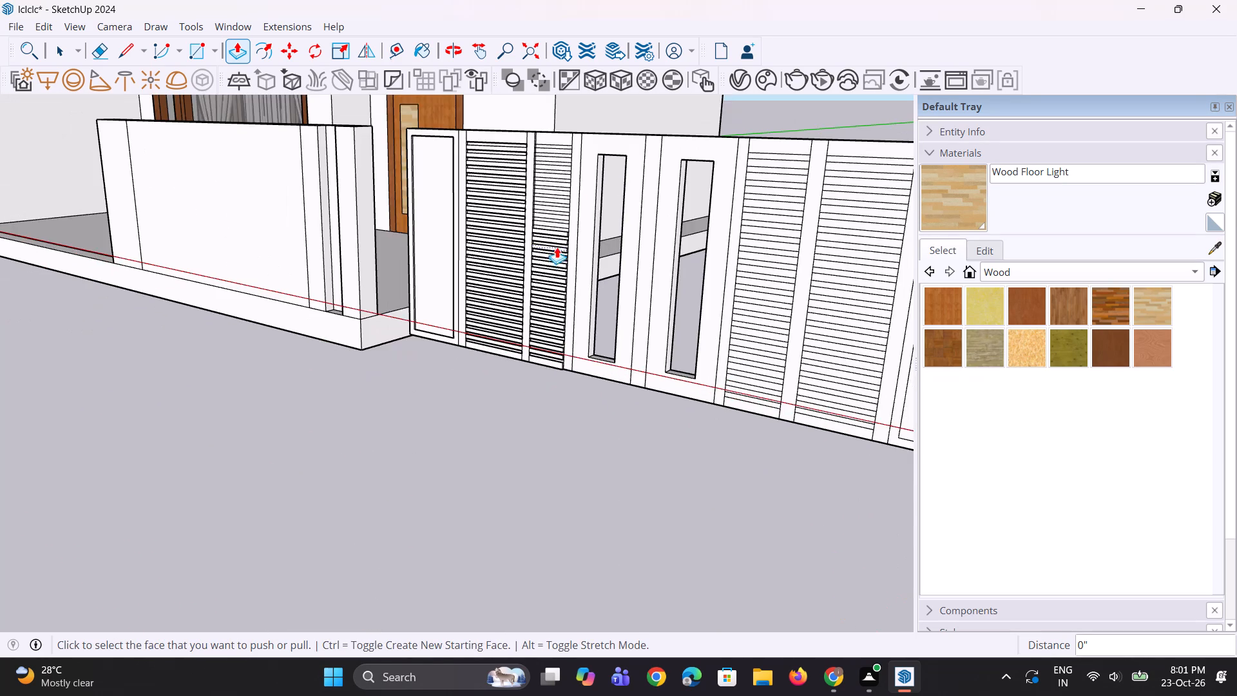
{"action": "scroll", "coordinate": [571, 182], "scroll_direction": "up", "scroll_amount": 18}
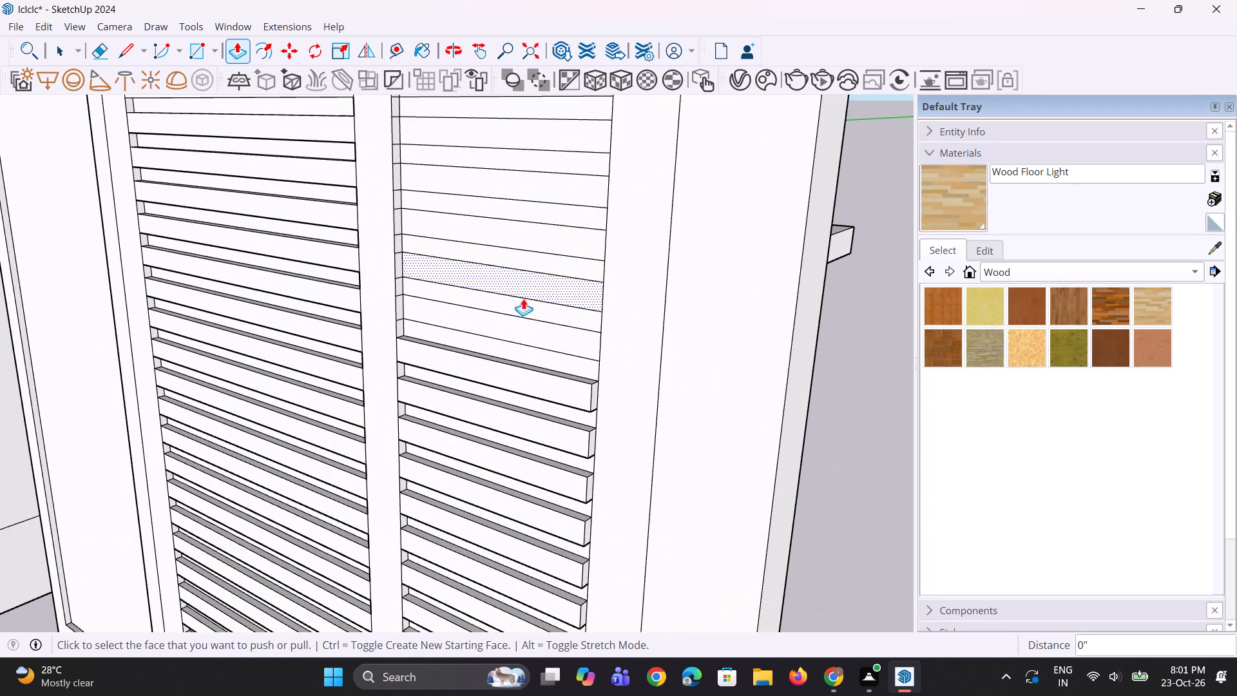
{"action": "double_click", "coordinate": [505, 320]}
{"action": "double_click", "coordinate": [510, 285]}
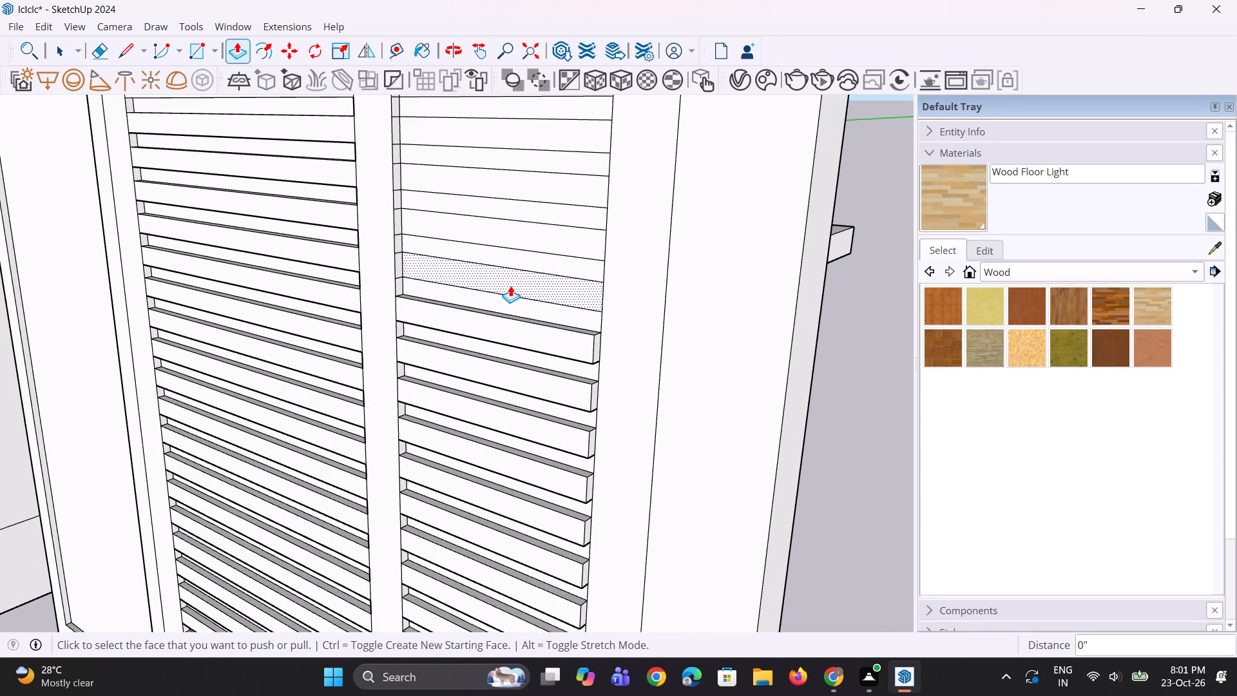
{"action": "double_click", "coordinate": [525, 242]}
{"action": "double_click", "coordinate": [547, 192]}
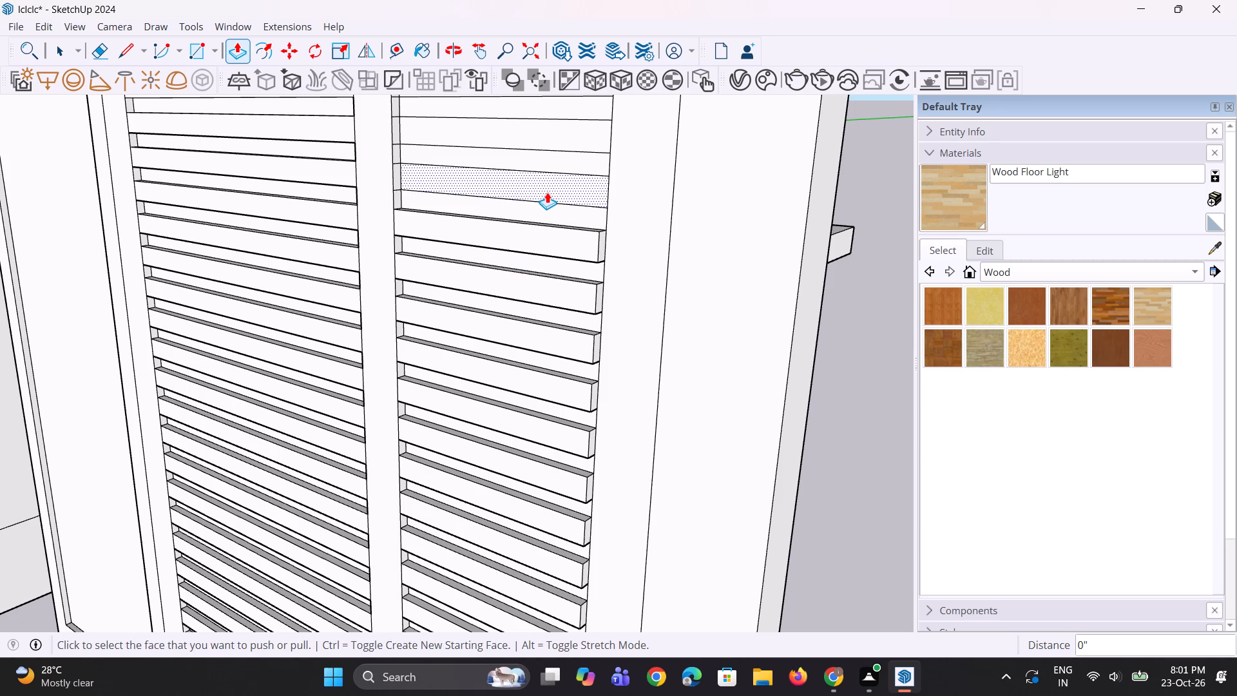
Pull four more wide slats above the raised ones in the narrower section outward to match.
{"action": "scroll", "coordinate": [474, 322], "scroll_direction": "down", "scroll_amount": 8}
{"action": "scroll", "coordinate": [495, 268], "scroll_direction": "up", "scroll_amount": 5}
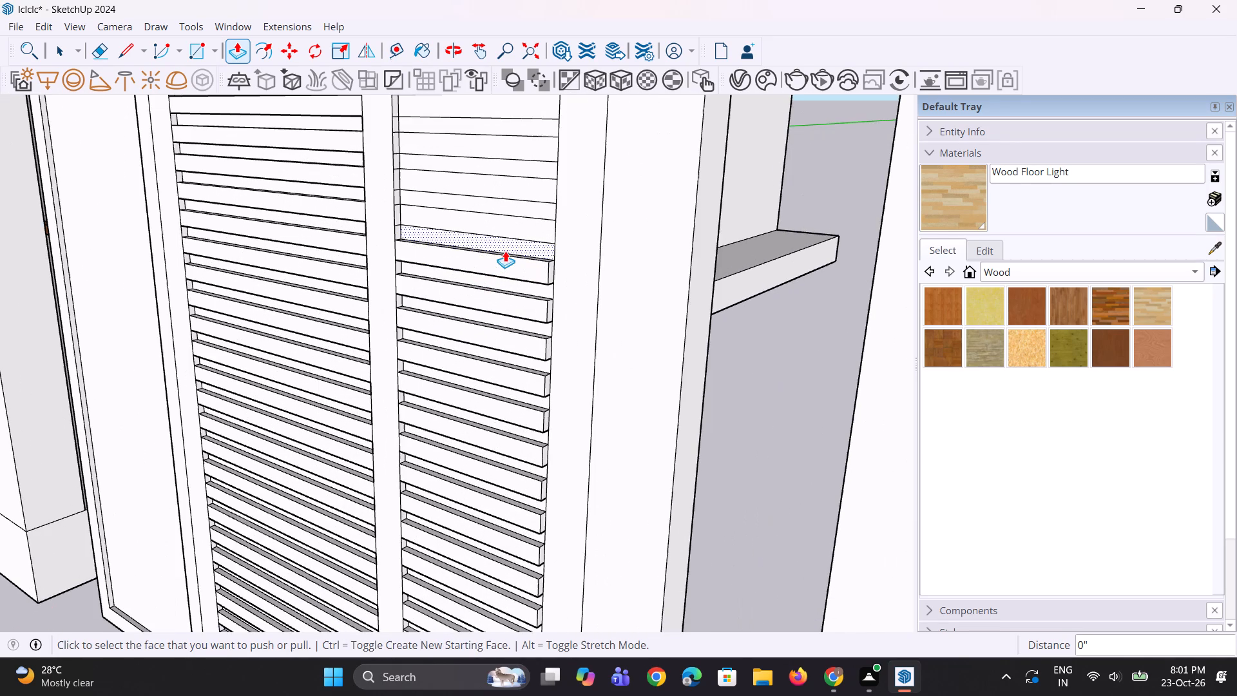
{"action": "double_click", "coordinate": [516, 234]}
{"action": "double_click", "coordinate": [523, 195]}
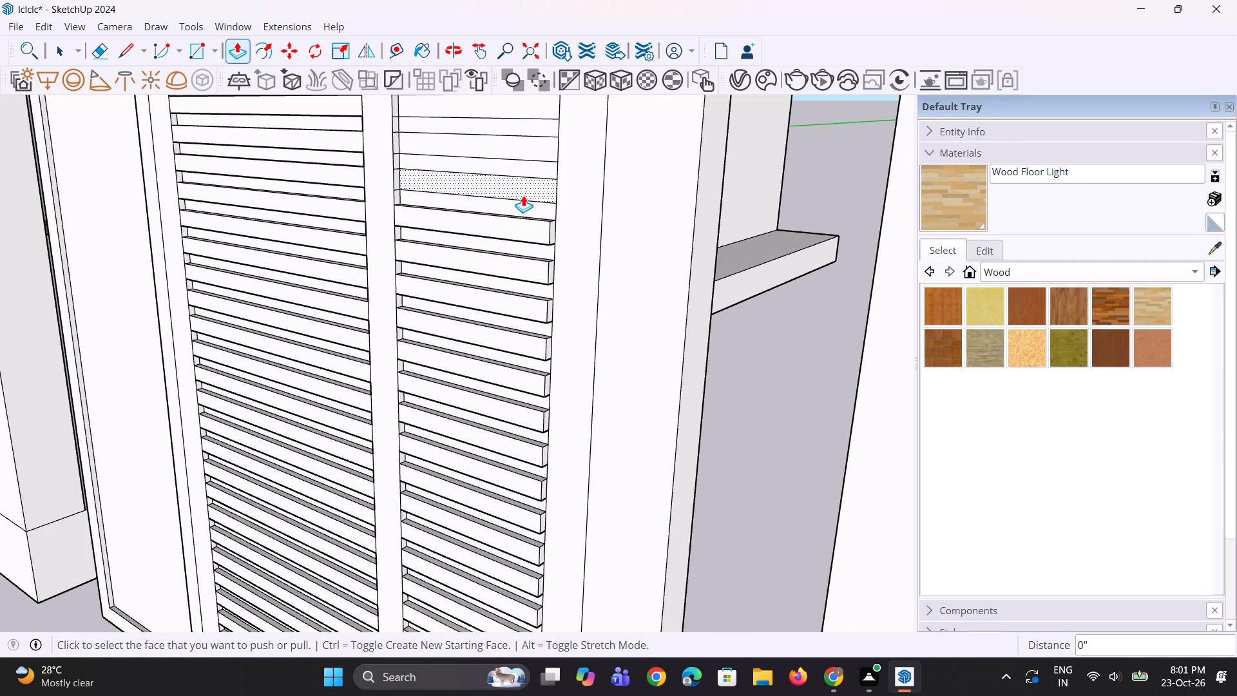
{"action": "scroll", "coordinate": [468, 305], "scroll_direction": "down", "scroll_amount": 7}
{"action": "scroll", "coordinate": [499, 223], "scroll_direction": "up", "scroll_amount": 8}
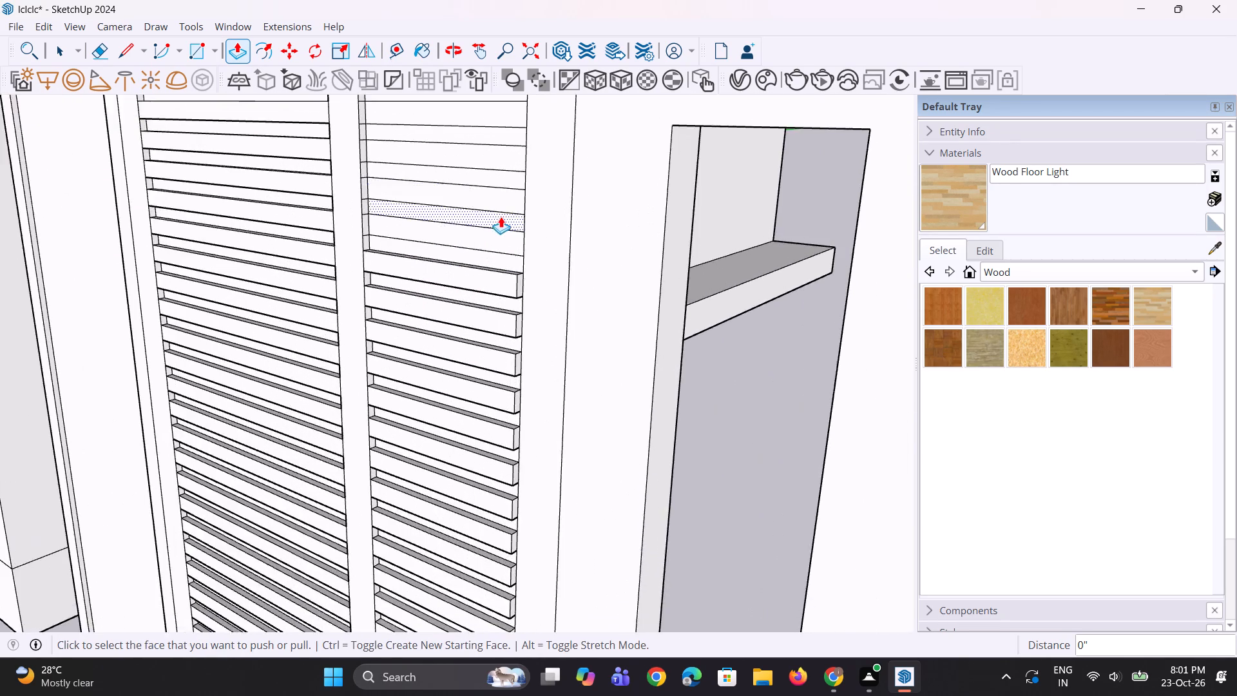
{"action": "scroll", "coordinate": [501, 217], "scroll_direction": "up", "scroll_amount": 2}
{"action": "double_click", "coordinate": [493, 241]}
{"action": "double_click", "coordinate": [495, 206]}
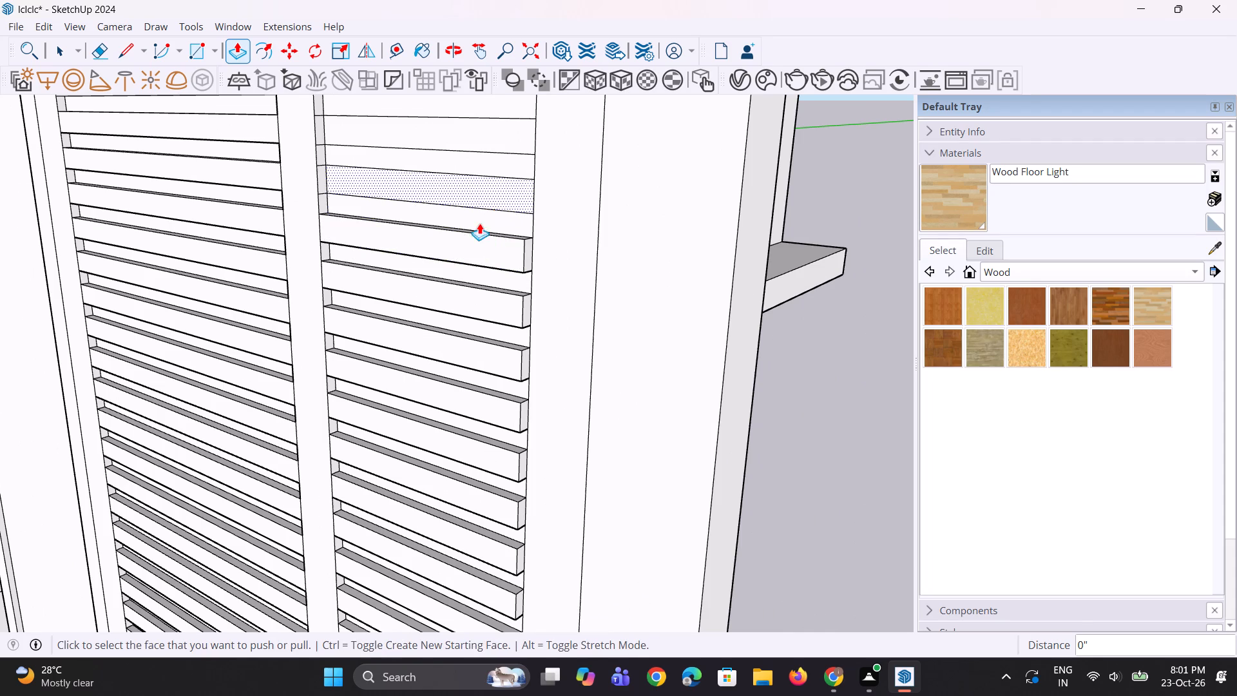
Pull the two uppermost wide slats and the top band of the narrower section outward by the same distance.
{"action": "scroll", "coordinate": [412, 295], "scroll_direction": "down", "scroll_amount": 4}
{"action": "double_click", "coordinate": [434, 189]}
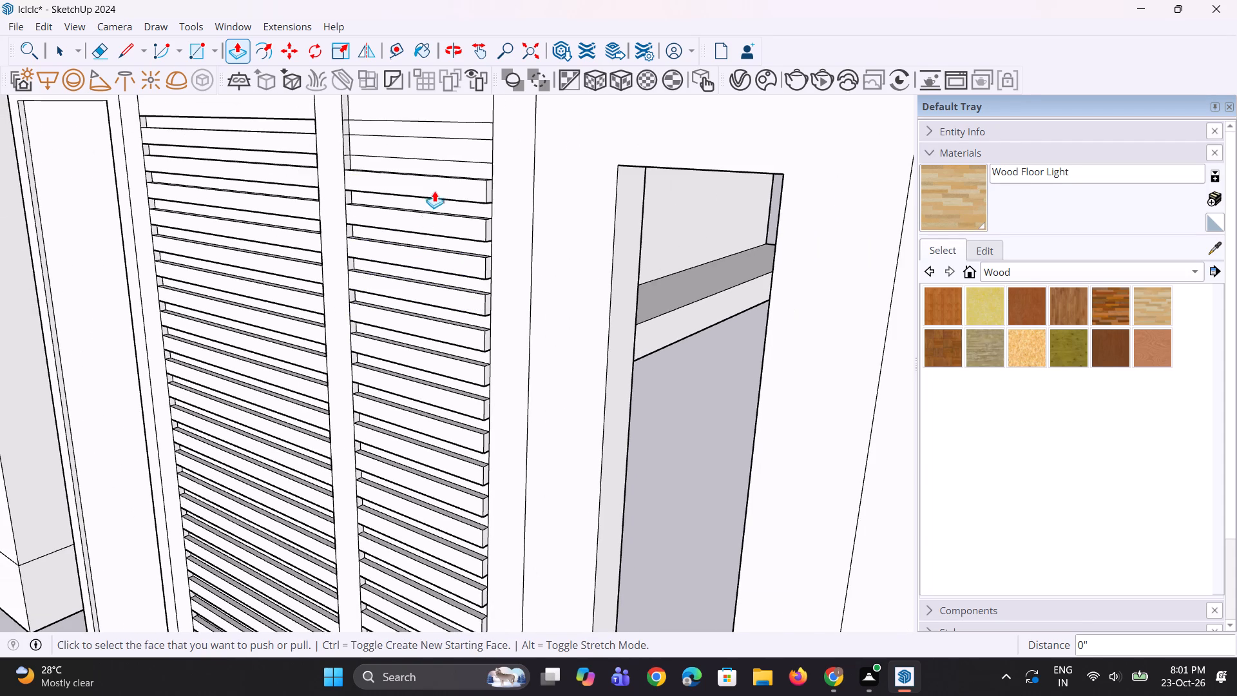
{"action": "scroll", "coordinate": [403, 251], "scroll_direction": "down", "scroll_amount": 2}
{"action": "double_click", "coordinate": [434, 175]}
{"action": "middle_click_drag", "start_coordinate": [356, 222], "coordinate": [389, 248]}
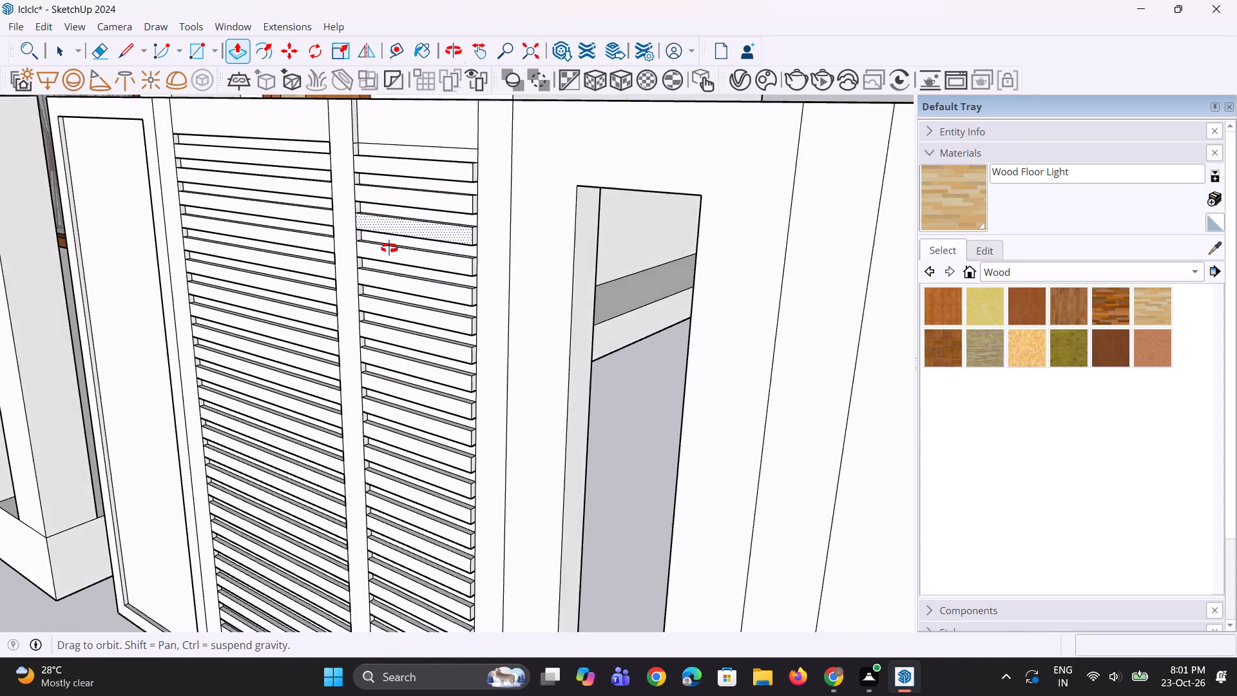
{"action": "middle_click_drag", "start_coordinate": [389, 248], "coordinate": [423, 264]}
{"action": "scroll", "coordinate": [424, 264], "scroll_direction": "down", "scroll_amount": 2}
{"action": "scroll", "coordinate": [440, 208], "scroll_direction": "up", "scroll_amount": 7}
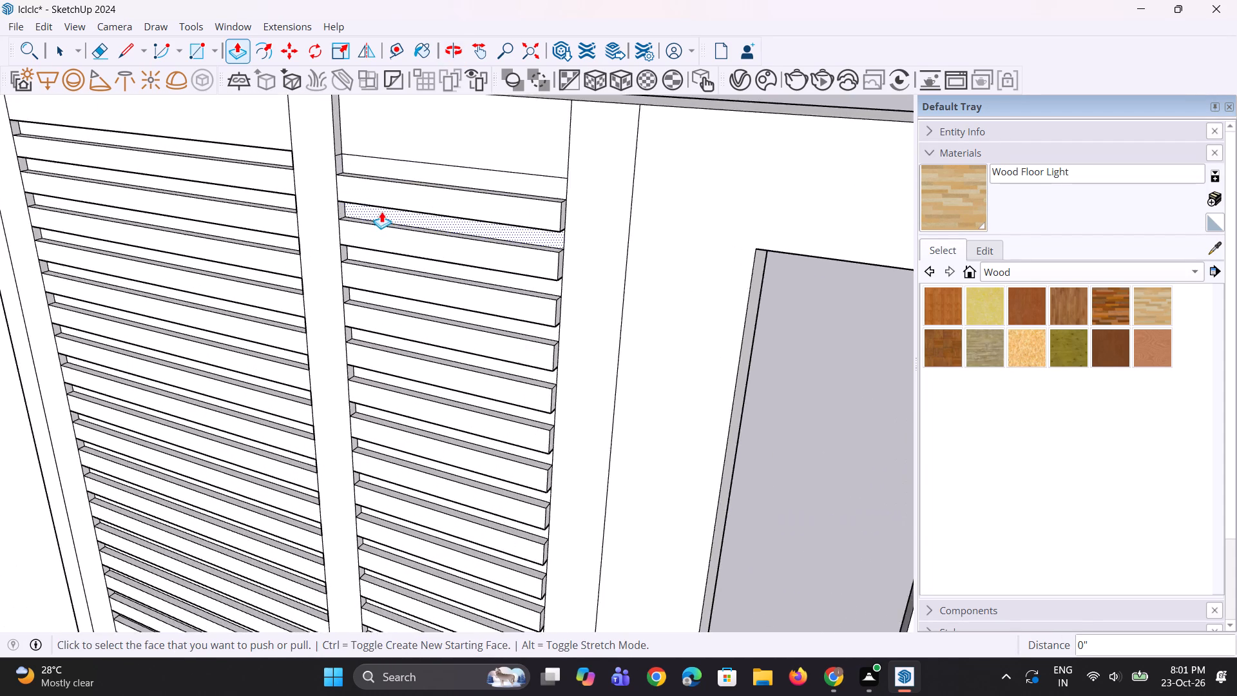
{"action": "scroll", "coordinate": [364, 295], "scroll_direction": "down", "scroll_amount": 3}
{"action": "double_click", "coordinate": [413, 183]}
Pull the upright between the narrower slatted section and the first opening panel outward 3/4", flush with the slats.
{"action": "middle_click_drag", "start_coordinate": [332, 222], "coordinate": [405, 255]}
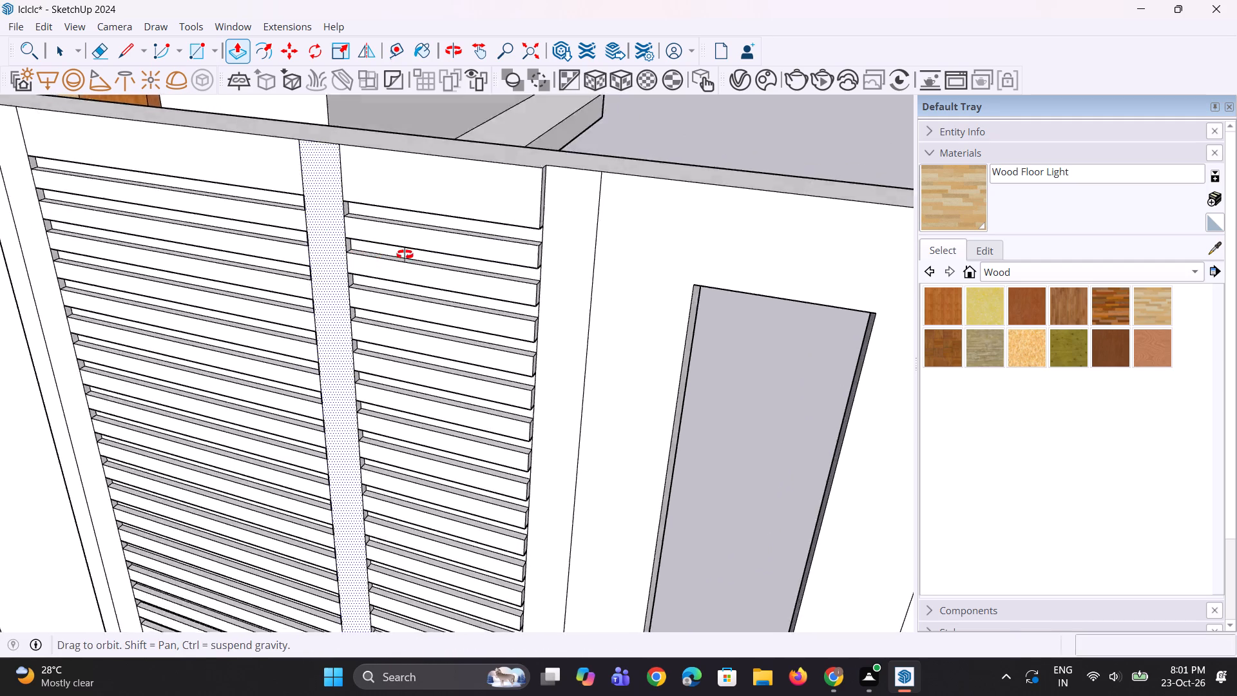
{"action": "middle_click_drag", "start_coordinate": [405, 255], "coordinate": [446, 254]}
{"action": "scroll", "coordinate": [446, 254], "scroll_direction": "down", "scroll_amount": 3}
{"action": "left_click", "coordinate": [555, 280]}
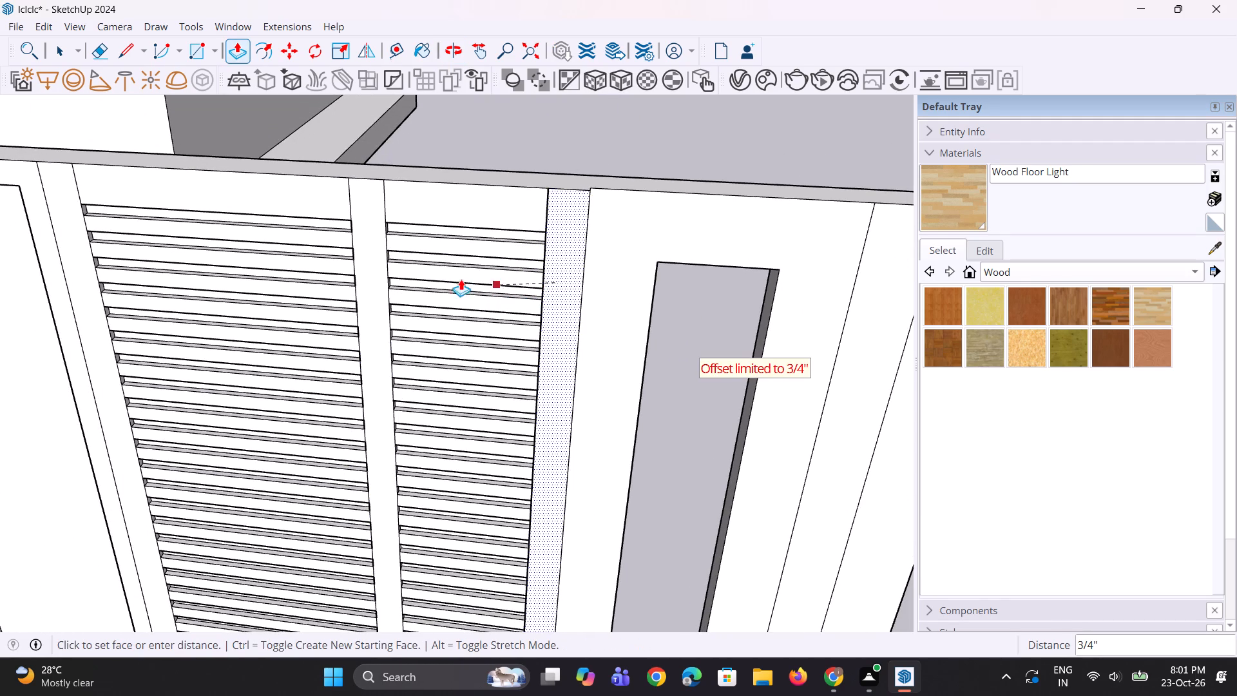
{"action": "left_click", "coordinate": [414, 208]}
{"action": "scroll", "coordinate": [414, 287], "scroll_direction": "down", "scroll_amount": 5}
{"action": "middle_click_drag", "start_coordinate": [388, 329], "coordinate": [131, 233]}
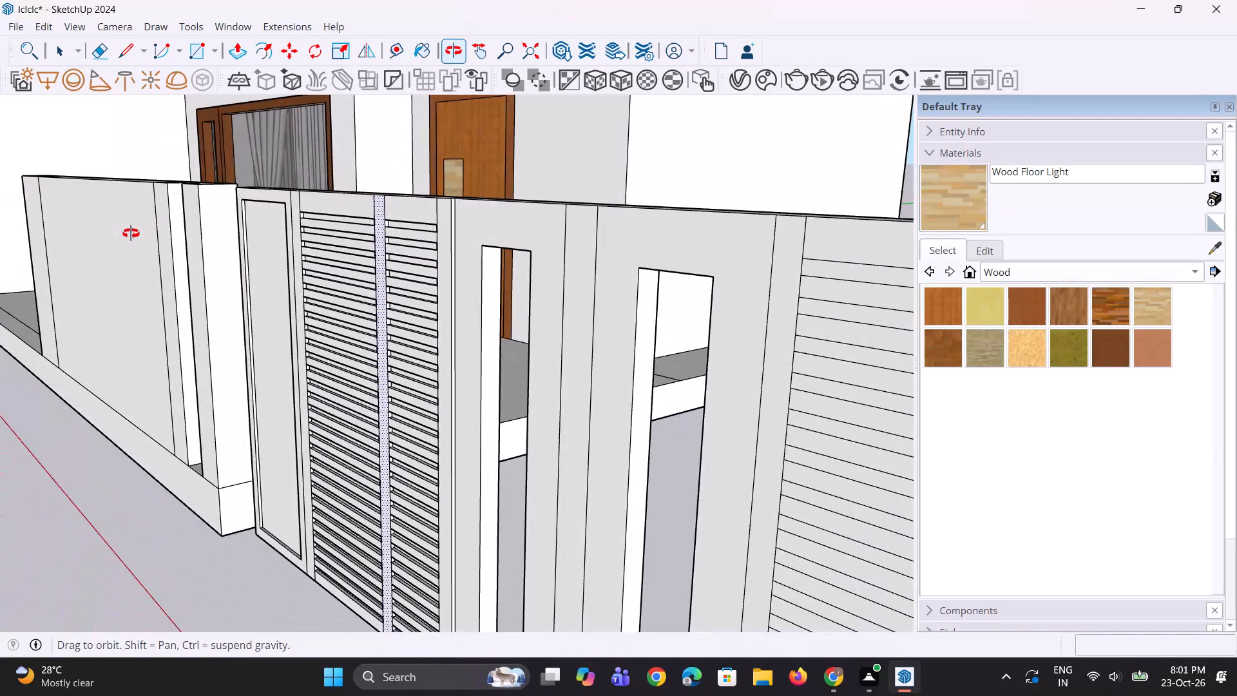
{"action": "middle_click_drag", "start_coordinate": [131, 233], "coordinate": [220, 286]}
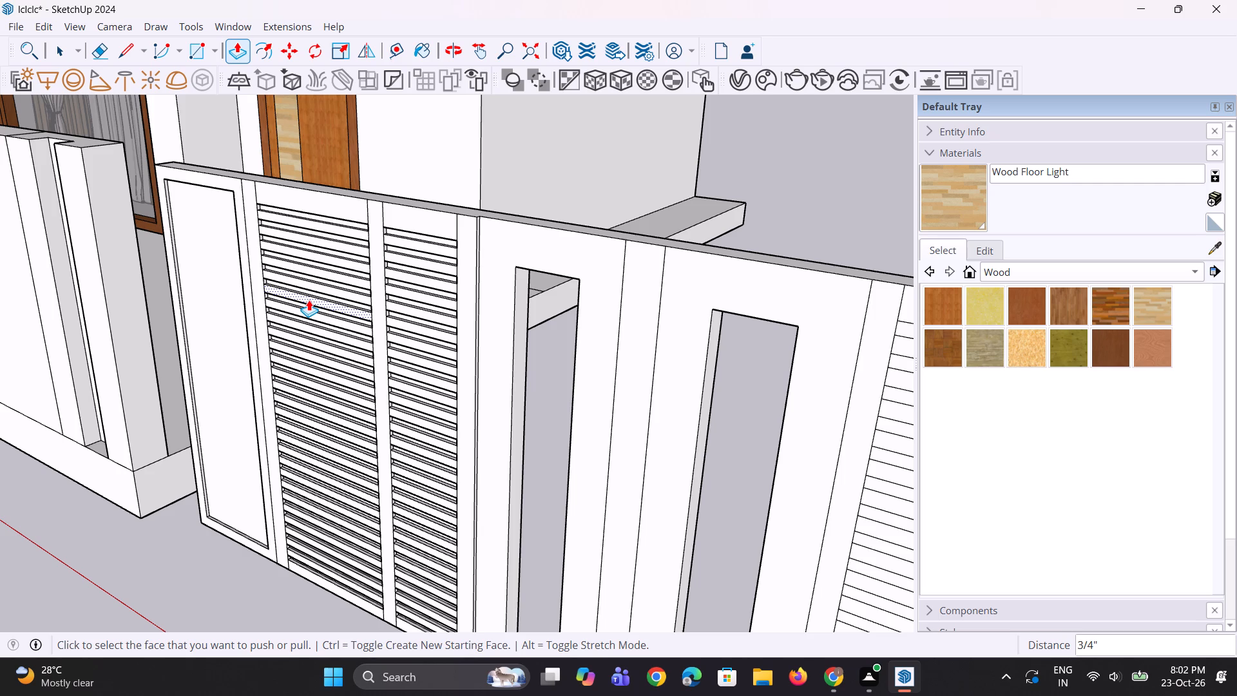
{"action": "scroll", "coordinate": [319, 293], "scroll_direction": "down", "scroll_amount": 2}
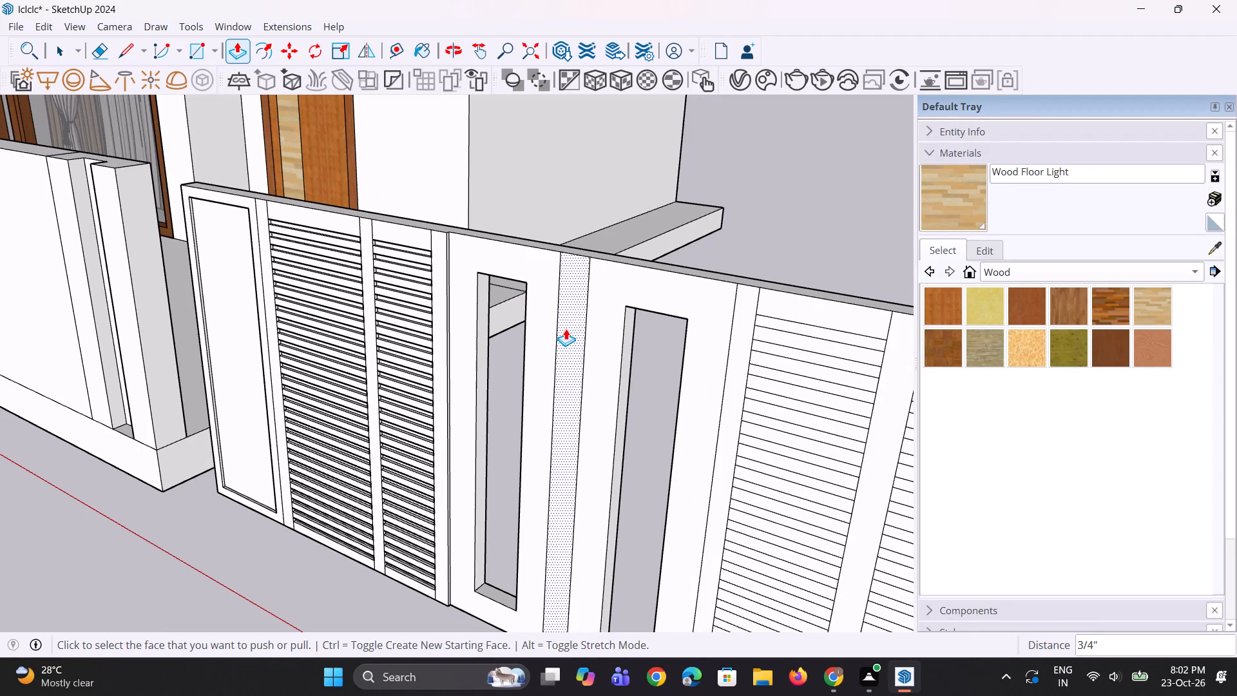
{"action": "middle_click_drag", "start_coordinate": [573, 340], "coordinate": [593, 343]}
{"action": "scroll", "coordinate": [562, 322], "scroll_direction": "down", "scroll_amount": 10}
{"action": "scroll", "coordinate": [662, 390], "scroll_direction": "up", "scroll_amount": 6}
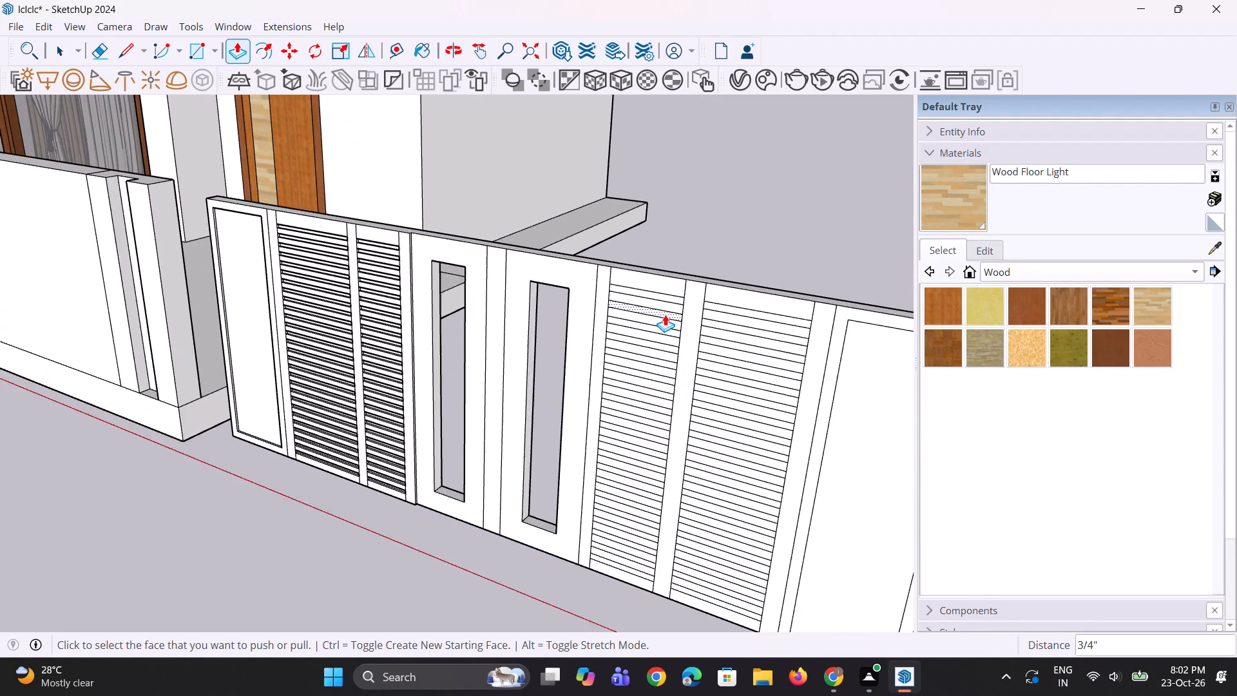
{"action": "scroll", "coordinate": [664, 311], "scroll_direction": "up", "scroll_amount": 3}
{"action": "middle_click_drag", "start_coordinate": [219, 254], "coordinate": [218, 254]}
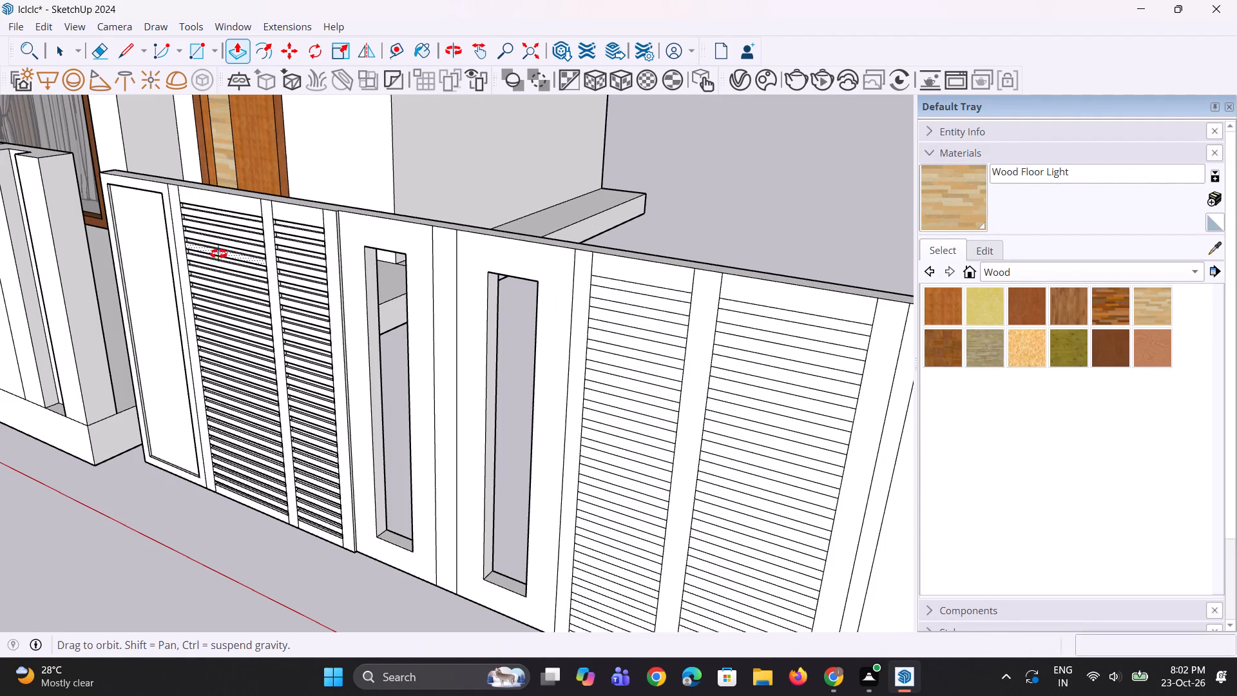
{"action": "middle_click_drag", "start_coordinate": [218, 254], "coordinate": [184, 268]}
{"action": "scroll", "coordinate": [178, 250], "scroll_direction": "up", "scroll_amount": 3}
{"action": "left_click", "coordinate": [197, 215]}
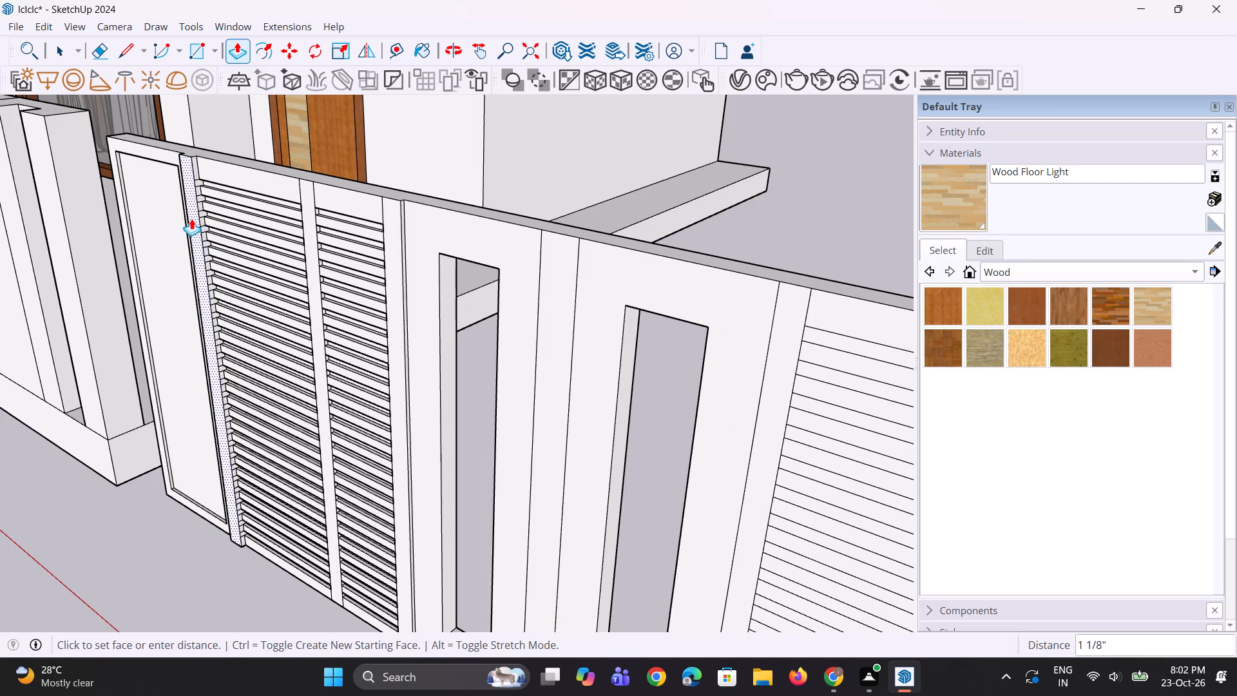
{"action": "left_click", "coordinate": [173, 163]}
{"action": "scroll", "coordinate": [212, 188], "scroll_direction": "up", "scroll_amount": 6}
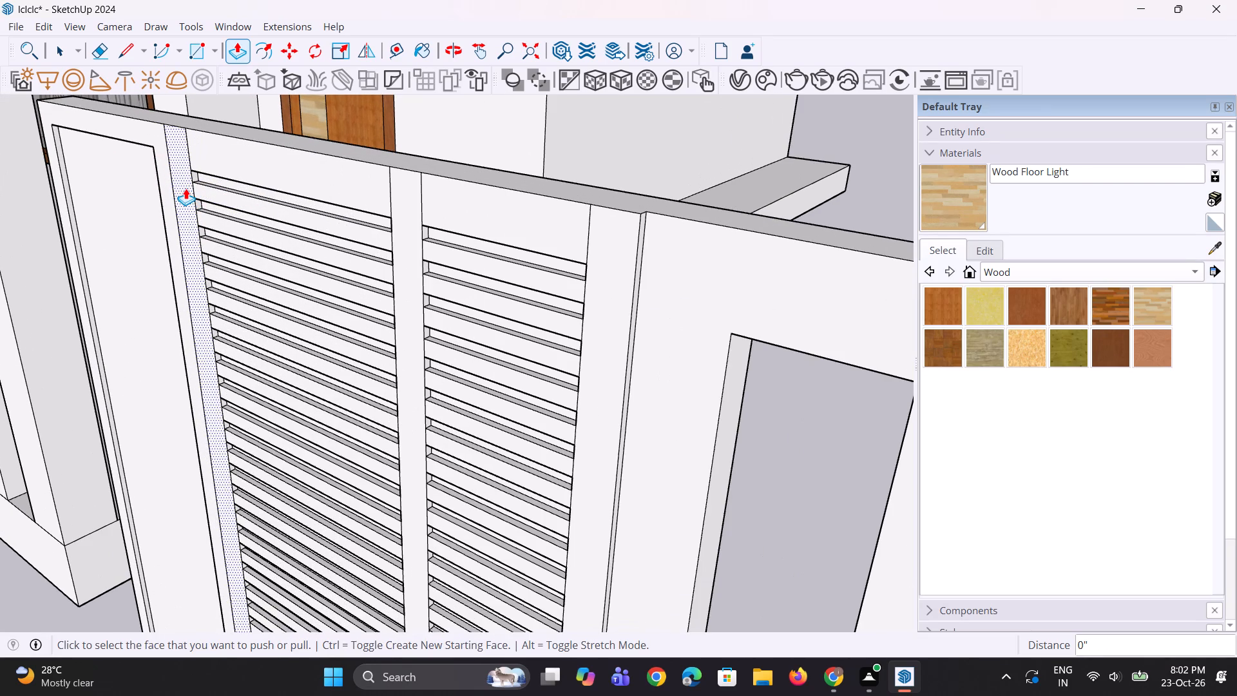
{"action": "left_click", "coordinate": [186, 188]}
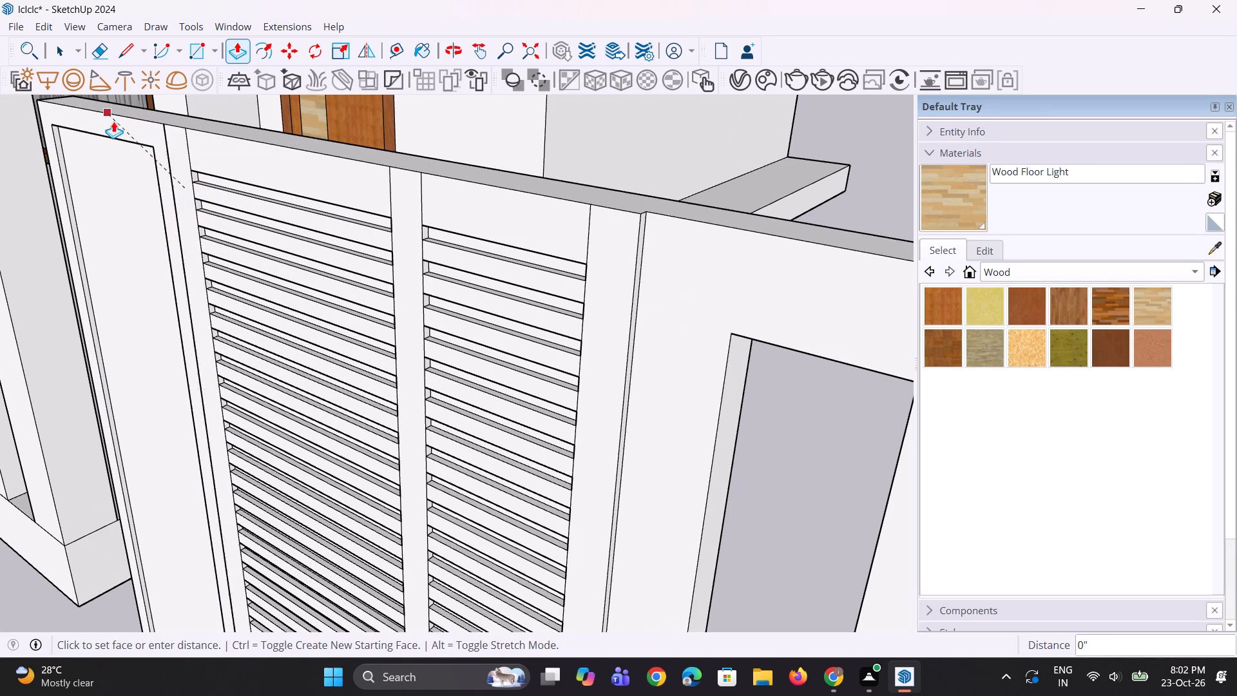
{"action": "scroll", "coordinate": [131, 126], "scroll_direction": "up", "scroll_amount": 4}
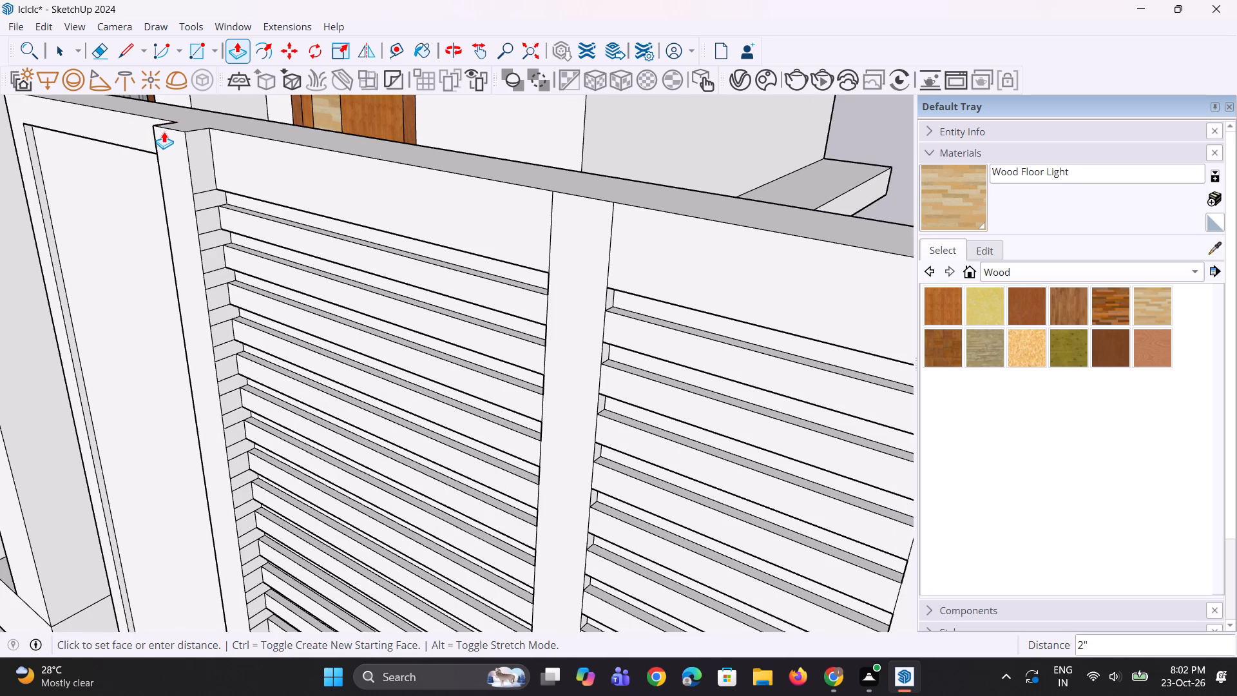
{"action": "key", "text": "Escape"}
Pull the panel around the first narrow opening outward 3/4", flush with the adjoining raised upright.
{"action": "scroll", "coordinate": [164, 132], "scroll_direction": "down", "scroll_amount": 8}
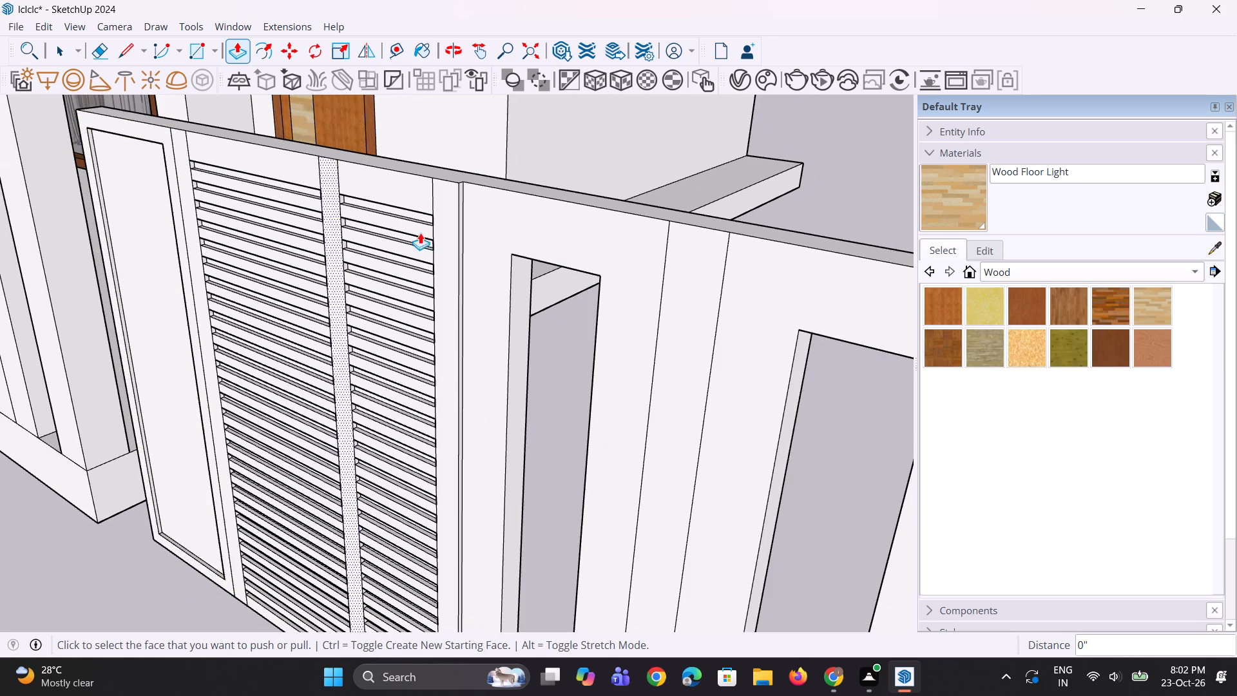
{"action": "scroll", "coordinate": [468, 235], "scroll_direction": "up", "scroll_amount": 7}
{"action": "left_click", "coordinate": [478, 262]}
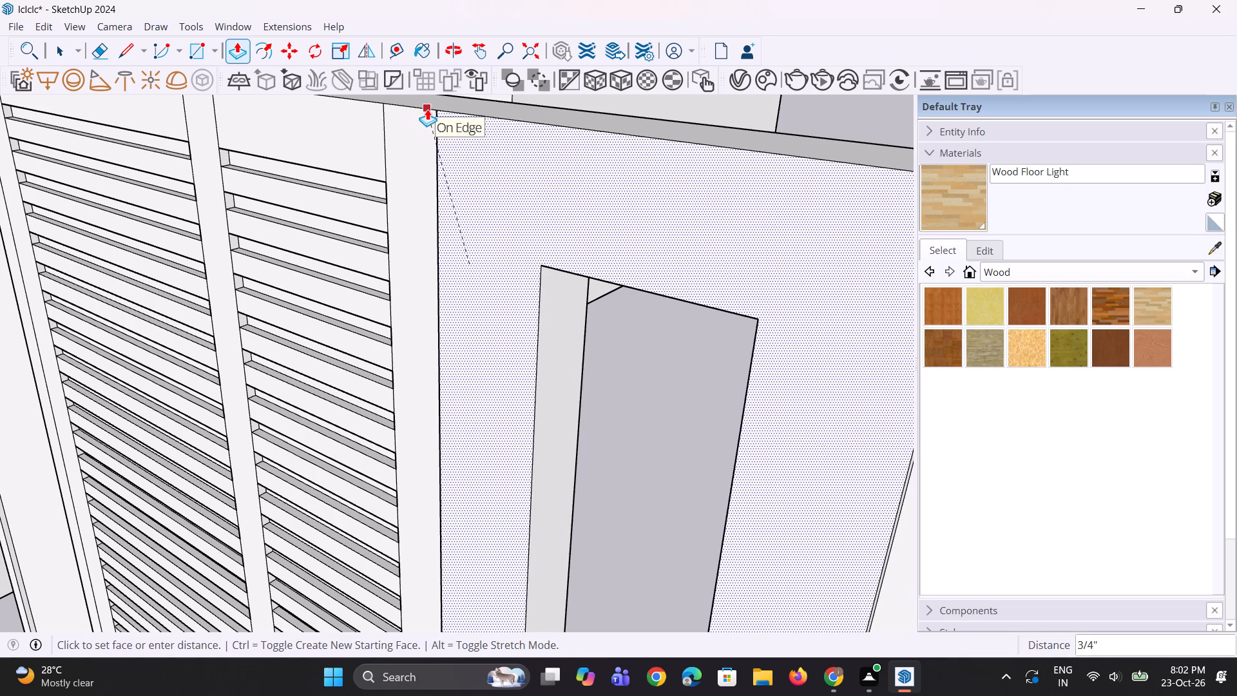
{"action": "left_click", "coordinate": [427, 109]}
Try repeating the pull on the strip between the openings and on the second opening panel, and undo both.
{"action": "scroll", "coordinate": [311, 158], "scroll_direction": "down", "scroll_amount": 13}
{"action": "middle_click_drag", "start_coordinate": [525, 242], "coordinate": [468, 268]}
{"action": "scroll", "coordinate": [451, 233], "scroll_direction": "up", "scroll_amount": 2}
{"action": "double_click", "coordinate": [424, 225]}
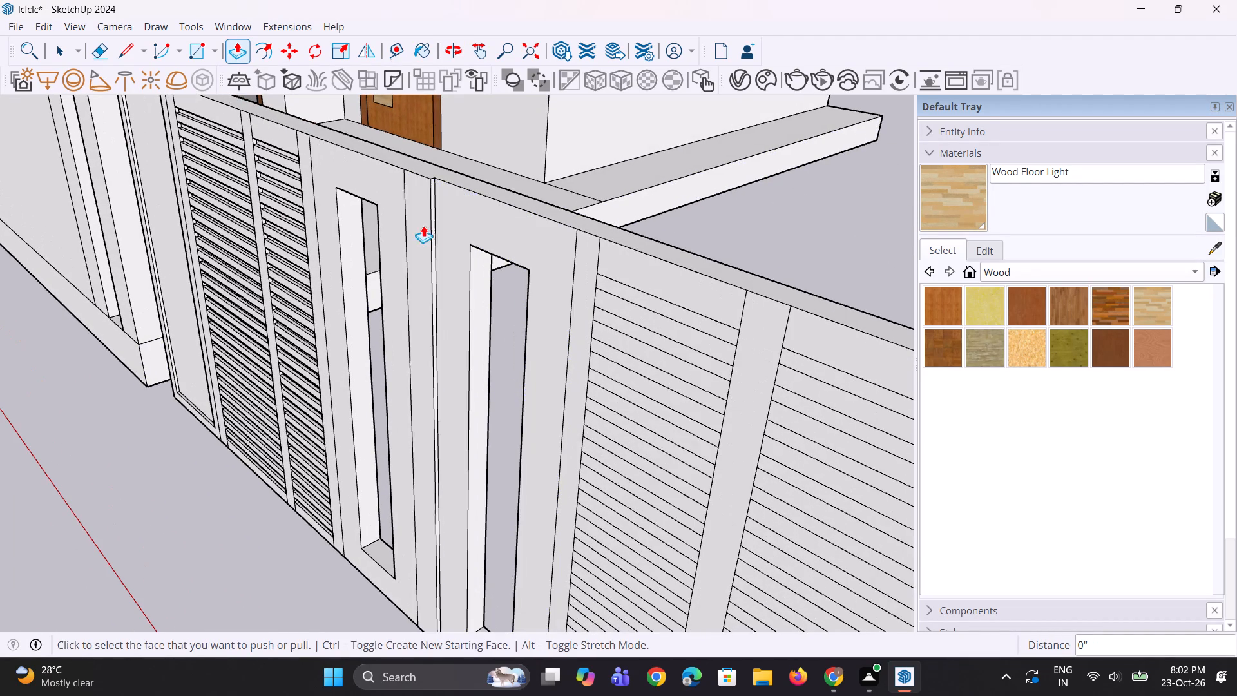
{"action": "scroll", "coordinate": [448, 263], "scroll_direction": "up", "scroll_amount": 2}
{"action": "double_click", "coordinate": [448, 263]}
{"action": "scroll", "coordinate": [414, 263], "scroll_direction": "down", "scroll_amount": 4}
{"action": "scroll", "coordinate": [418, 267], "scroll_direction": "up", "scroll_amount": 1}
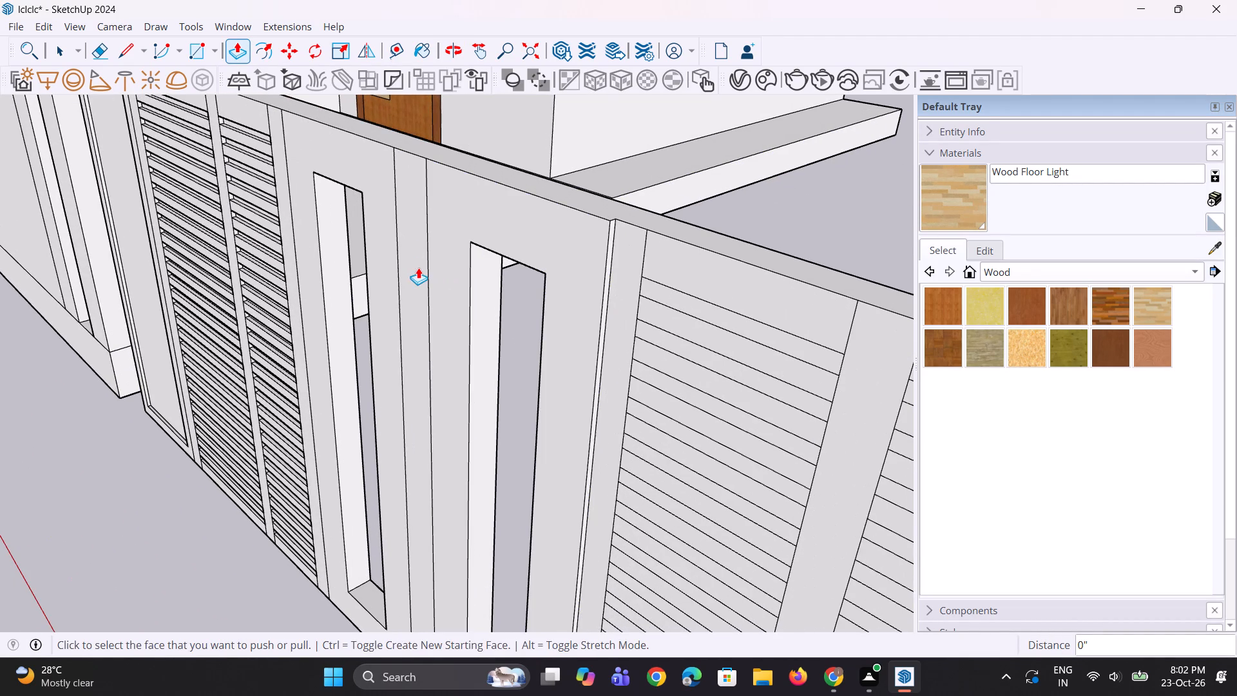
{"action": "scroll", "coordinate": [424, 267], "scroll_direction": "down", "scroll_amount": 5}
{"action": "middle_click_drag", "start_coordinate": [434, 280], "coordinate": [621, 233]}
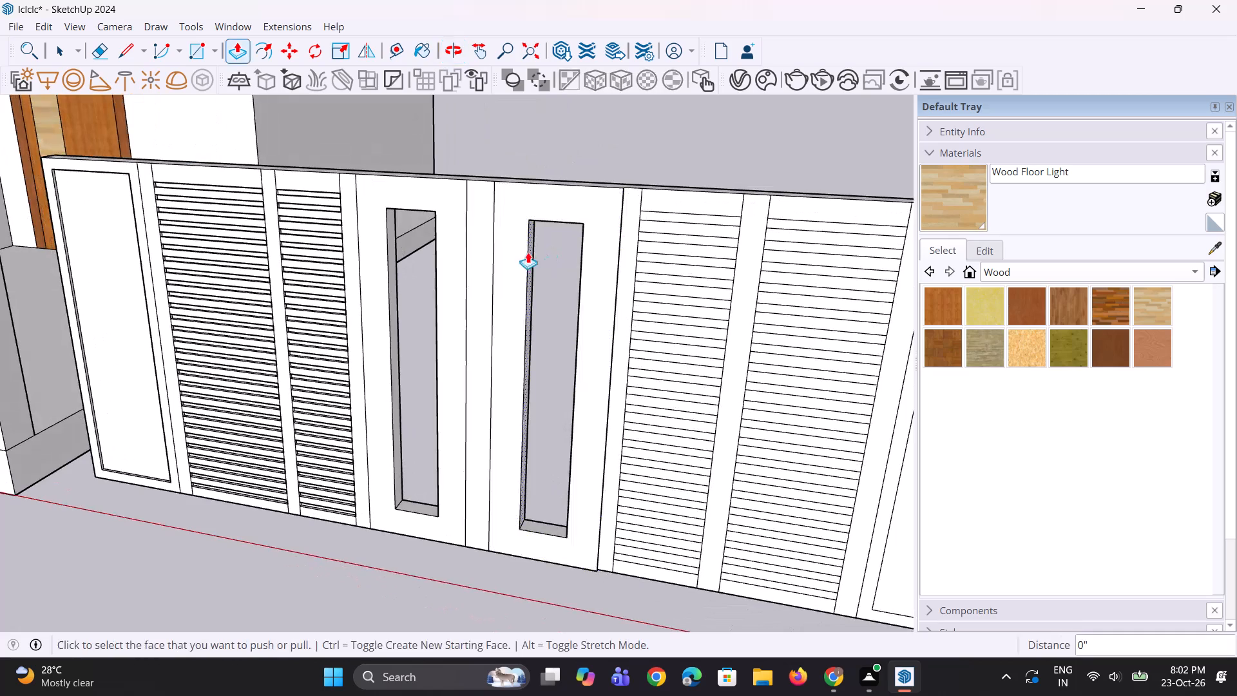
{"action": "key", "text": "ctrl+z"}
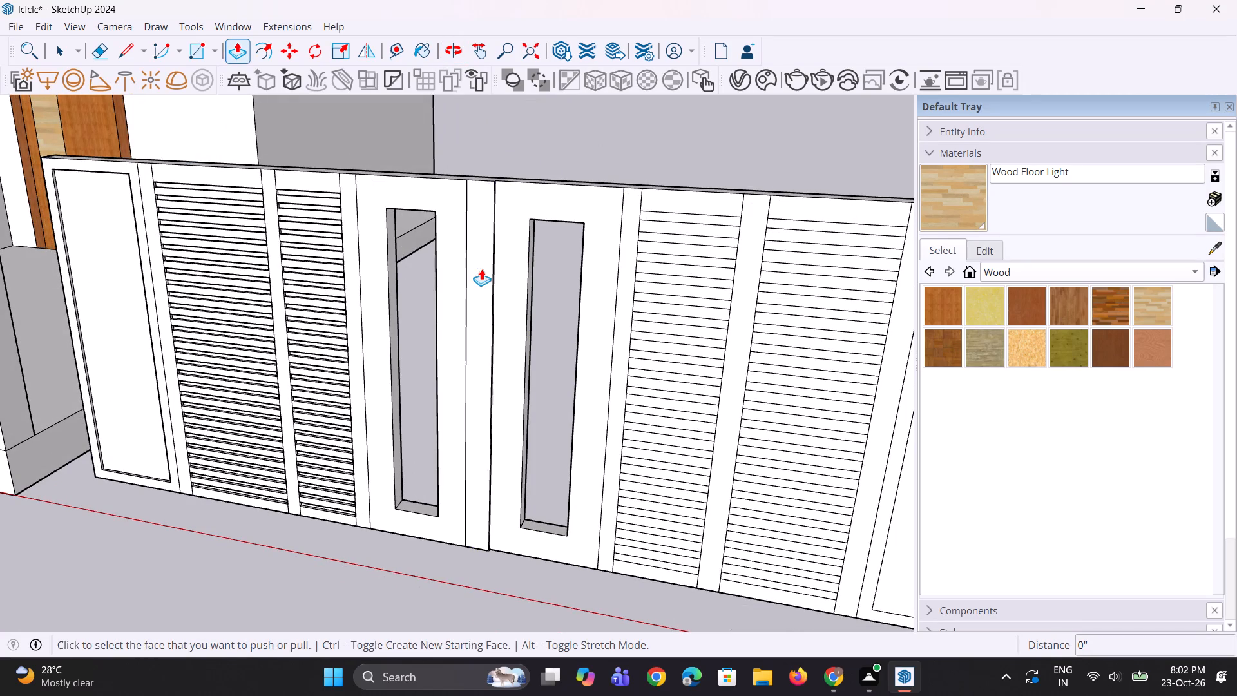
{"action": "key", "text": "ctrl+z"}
Pull the panel around the second narrow opening outward 3/4", level with the first opening panel.
{"action": "left_click", "coordinate": [508, 269]}
{"action": "left_click", "coordinate": [466, 212]}
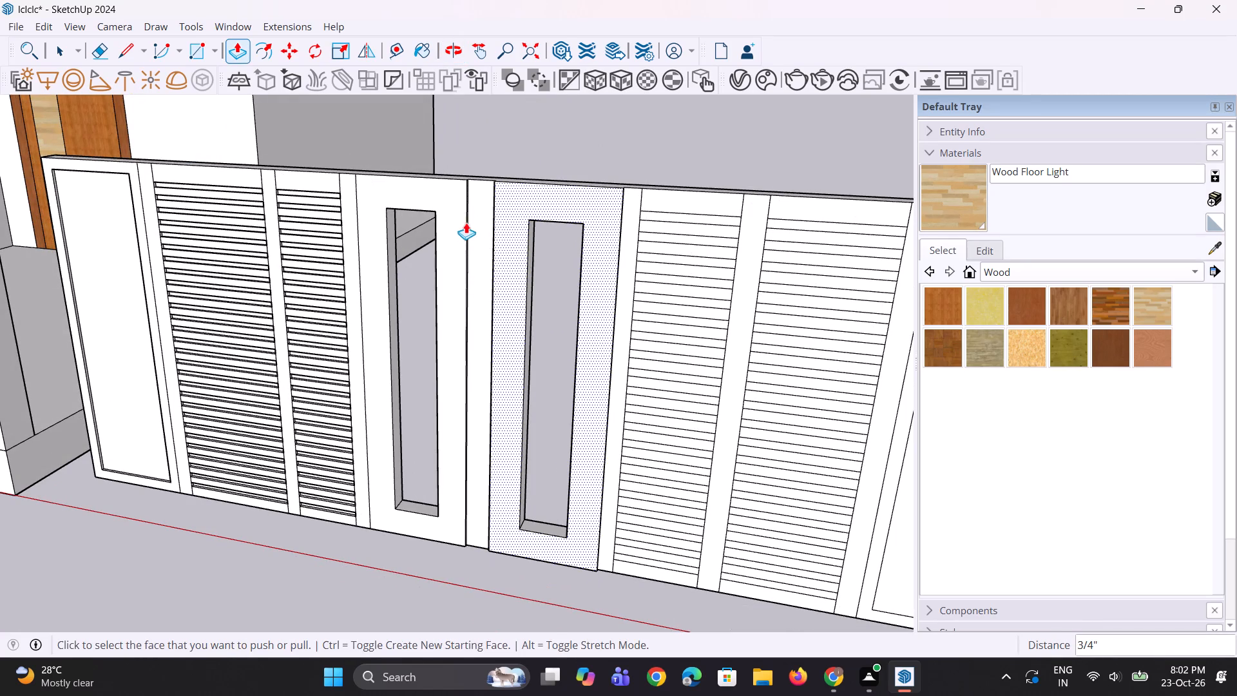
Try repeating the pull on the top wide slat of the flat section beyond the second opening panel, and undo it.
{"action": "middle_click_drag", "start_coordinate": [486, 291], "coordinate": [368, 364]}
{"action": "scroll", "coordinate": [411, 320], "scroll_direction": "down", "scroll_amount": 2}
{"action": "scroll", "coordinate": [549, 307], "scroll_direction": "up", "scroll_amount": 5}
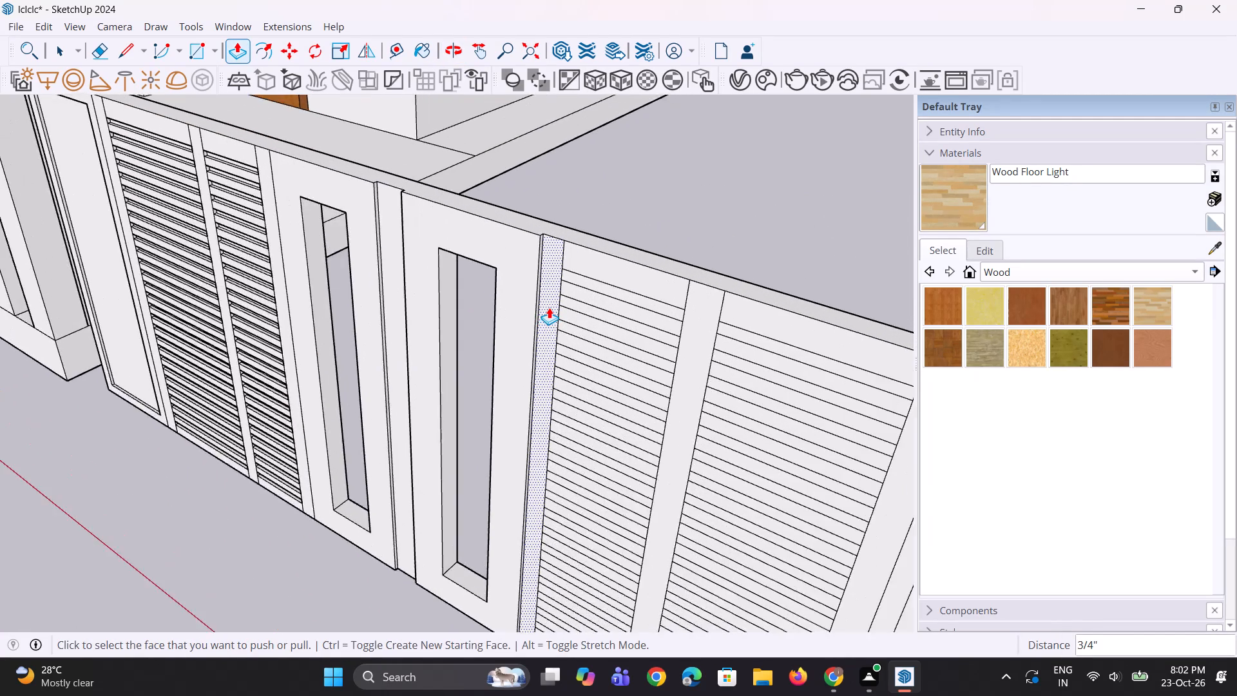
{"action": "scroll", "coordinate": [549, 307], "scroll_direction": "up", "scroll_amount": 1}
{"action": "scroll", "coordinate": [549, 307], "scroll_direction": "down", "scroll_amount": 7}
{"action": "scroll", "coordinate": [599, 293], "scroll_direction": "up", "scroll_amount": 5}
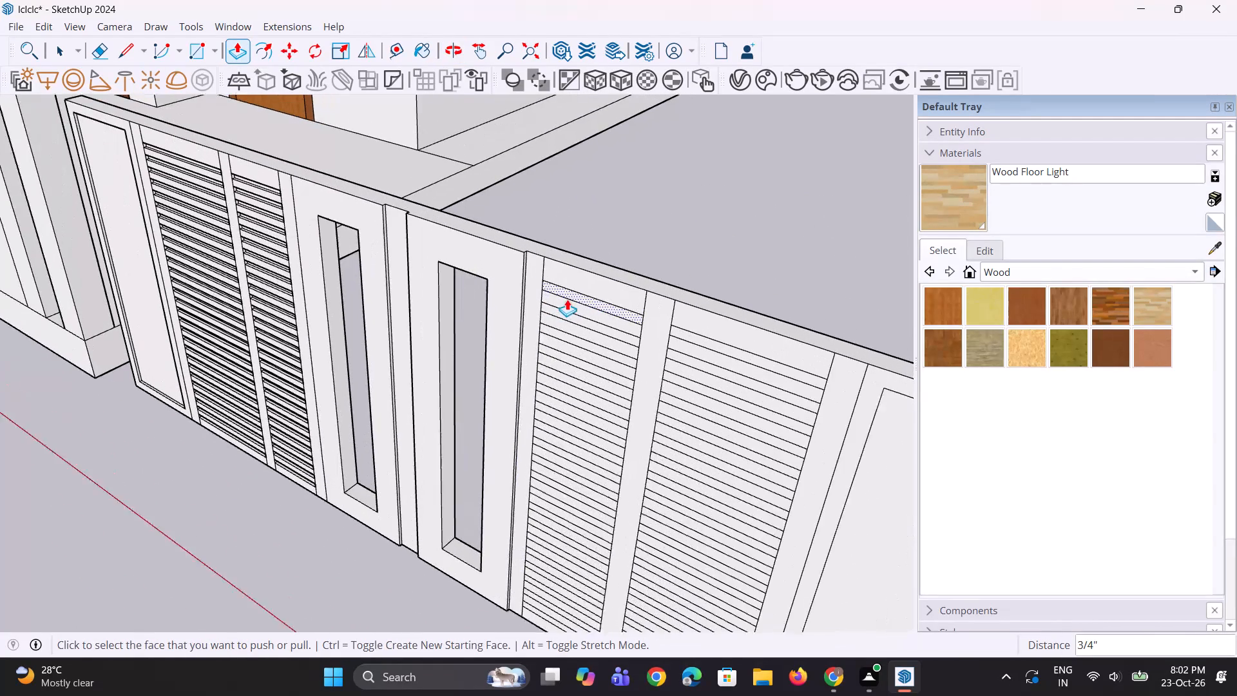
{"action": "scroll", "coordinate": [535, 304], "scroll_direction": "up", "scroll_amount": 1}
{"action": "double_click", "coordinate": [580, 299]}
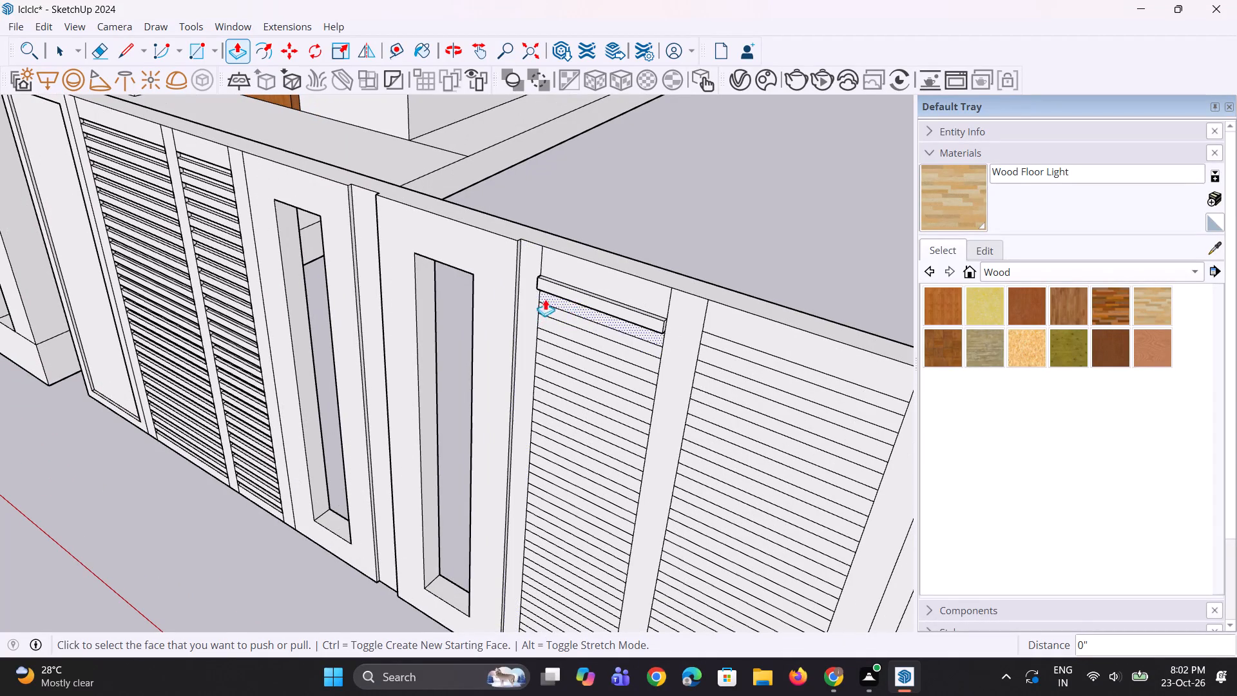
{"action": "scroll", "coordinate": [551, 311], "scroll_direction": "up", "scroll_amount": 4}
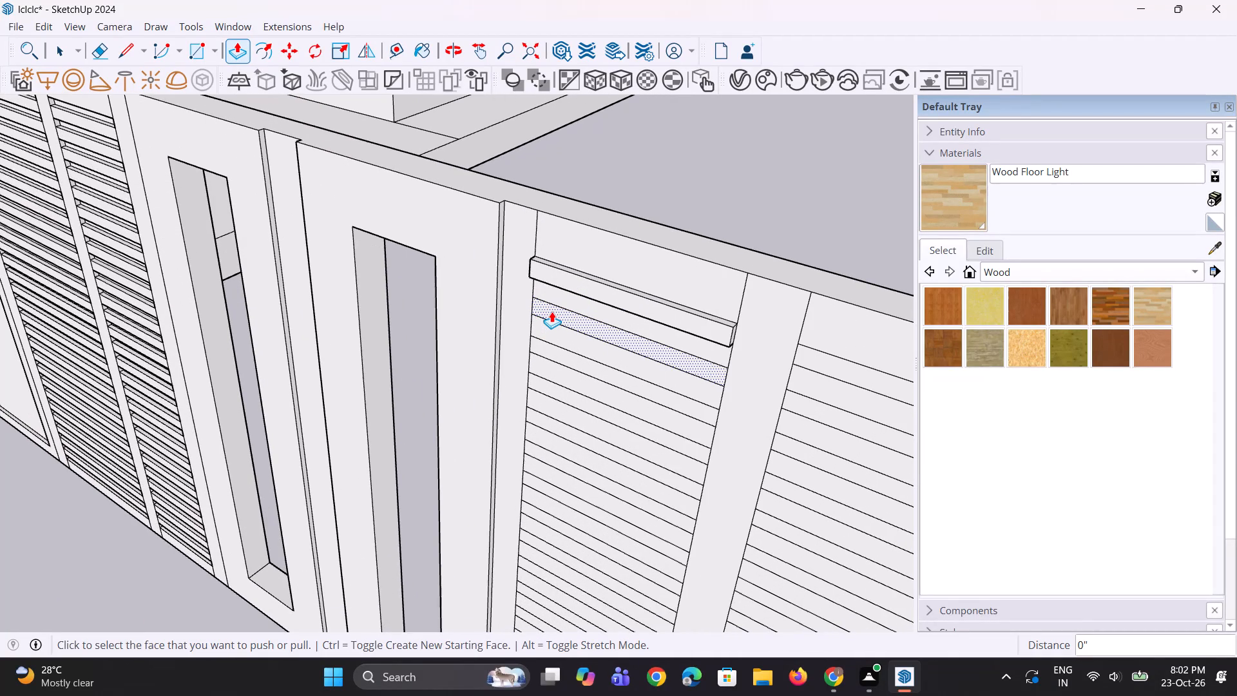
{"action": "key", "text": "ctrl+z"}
Pull the upright beyond the second opening panel outward 3/4", flush with that panel.
{"action": "scroll", "coordinate": [551, 266], "scroll_direction": "up", "scroll_amount": 1}
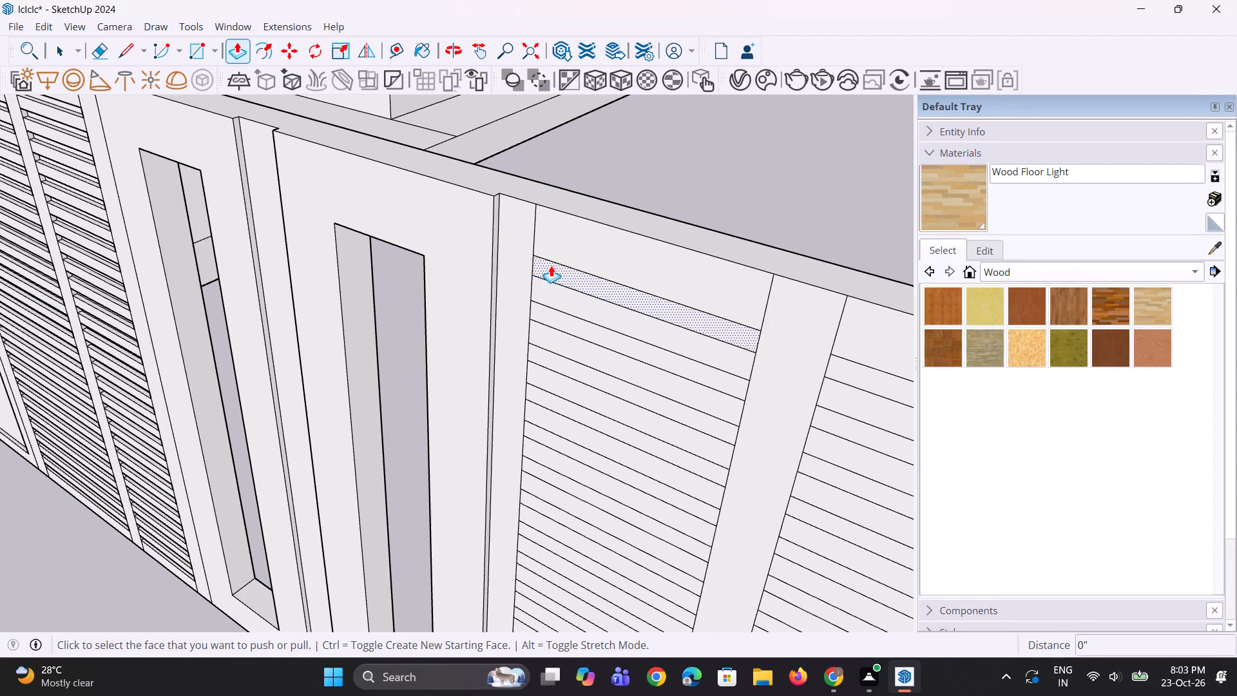
{"action": "left_click", "coordinate": [528, 275]}
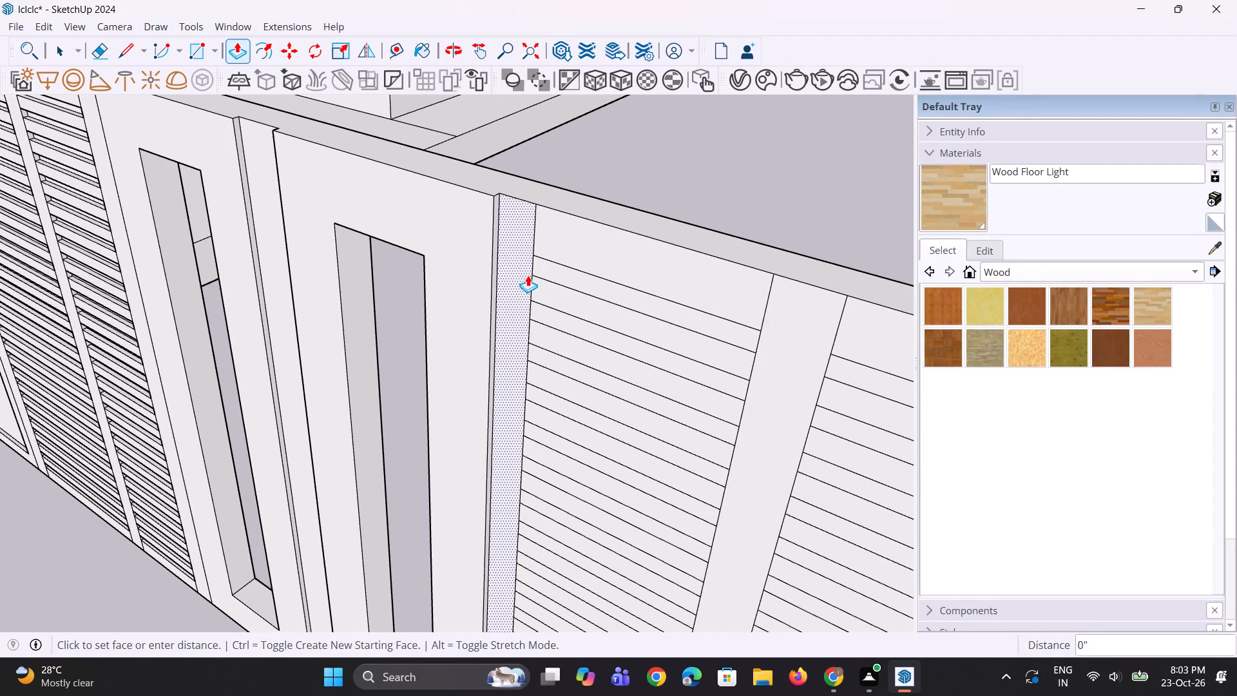
{"action": "left_click", "coordinate": [485, 207]}
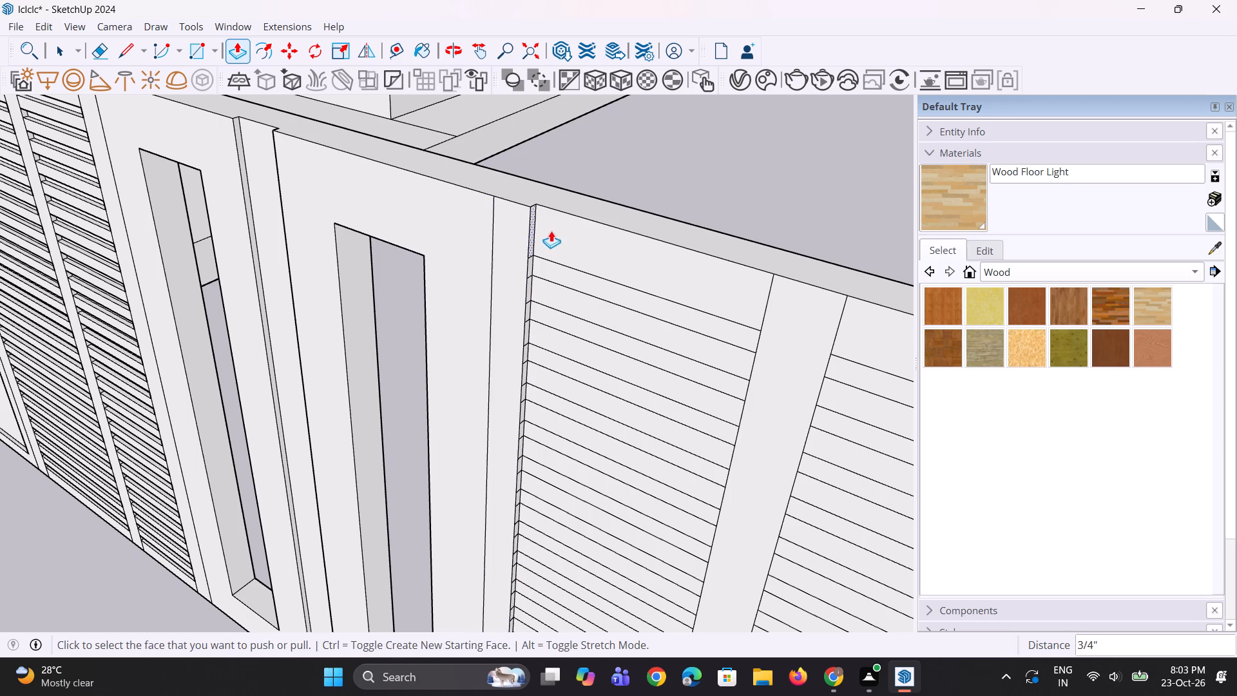
Repeat the 3/4" pull on the wide top rails of both remaining slatted sections and on the uprights between and beyond them.
{"action": "double_click", "coordinate": [554, 232]}
{"action": "scroll", "coordinate": [410, 255], "scroll_direction": "down", "scroll_amount": 3}
{"action": "double_click", "coordinate": [639, 309]}
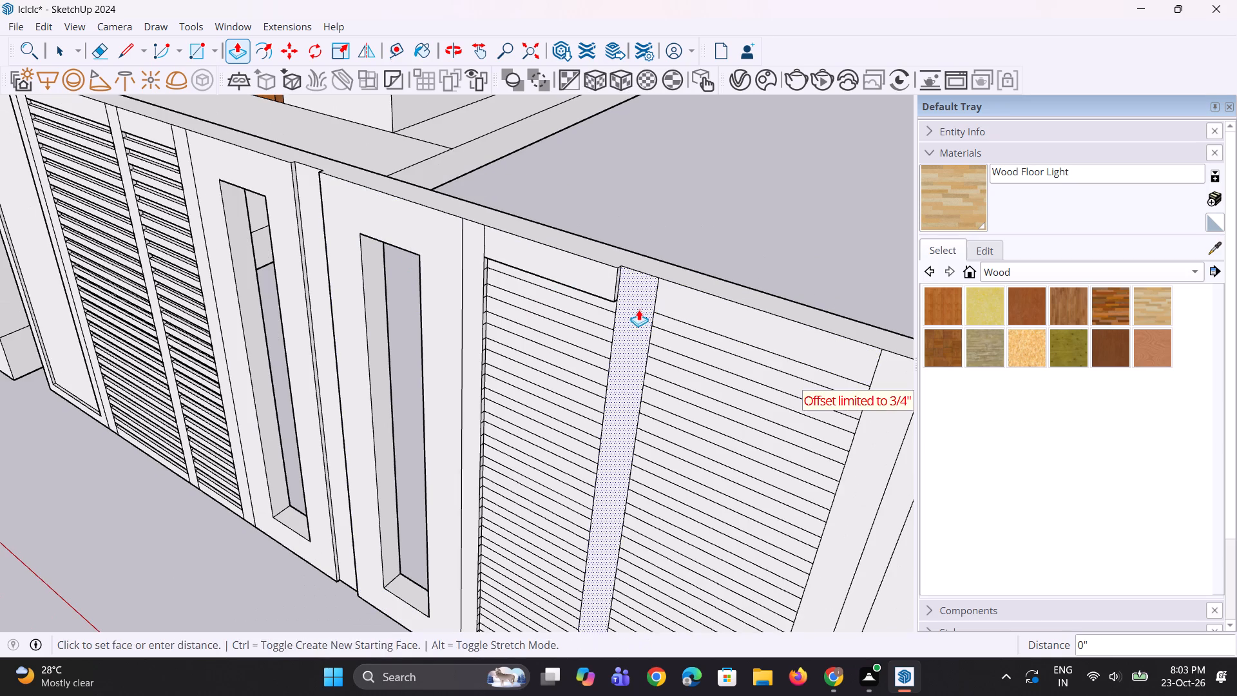
{"action": "double_click", "coordinate": [679, 302]}
{"action": "scroll", "coordinate": [597, 291], "scroll_direction": "down", "scroll_amount": 3}
{"action": "double_click", "coordinate": [797, 375]}
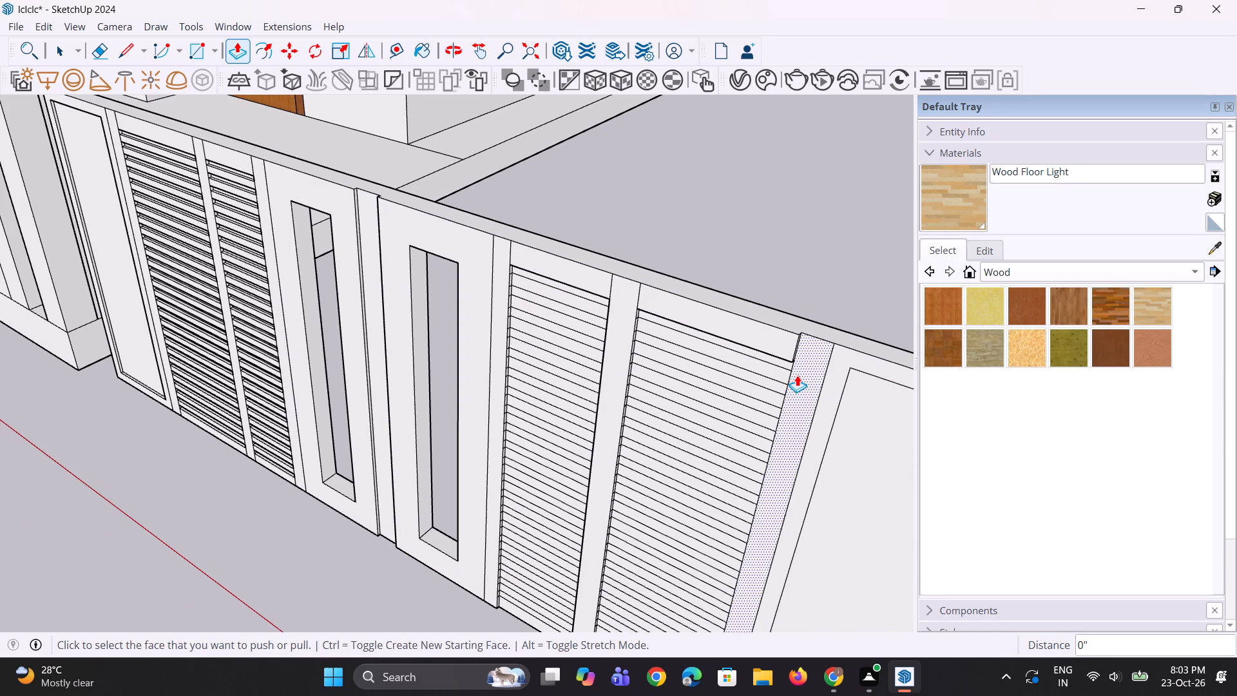
Pull the first slat below the top gap outward 3/4" in both the narrower and the wider slatted section.
{"action": "scroll", "coordinate": [755, 379], "scroll_direction": "up", "scroll_amount": 1}
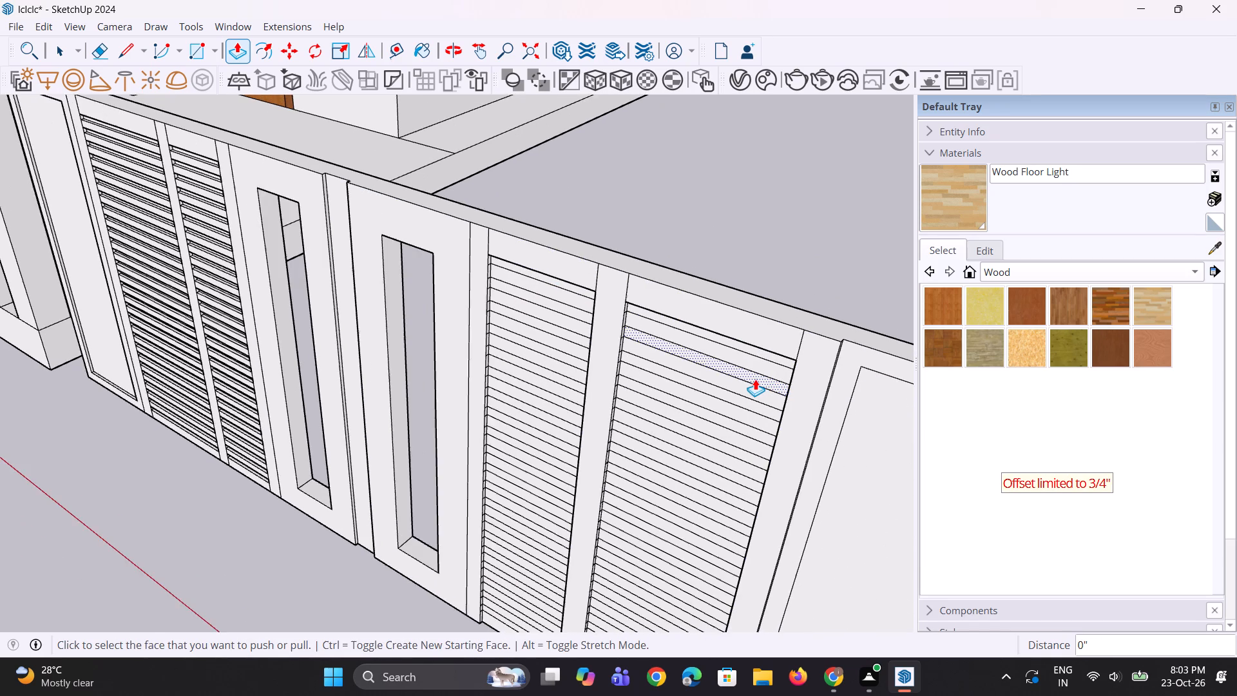
{"action": "scroll", "coordinate": [754, 378], "scroll_direction": "up", "scroll_amount": 2}
{"action": "scroll", "coordinate": [644, 353], "scroll_direction": "up", "scroll_amount": 3}
{"action": "middle_click_drag", "start_coordinate": [523, 309], "coordinate": [543, 274]}
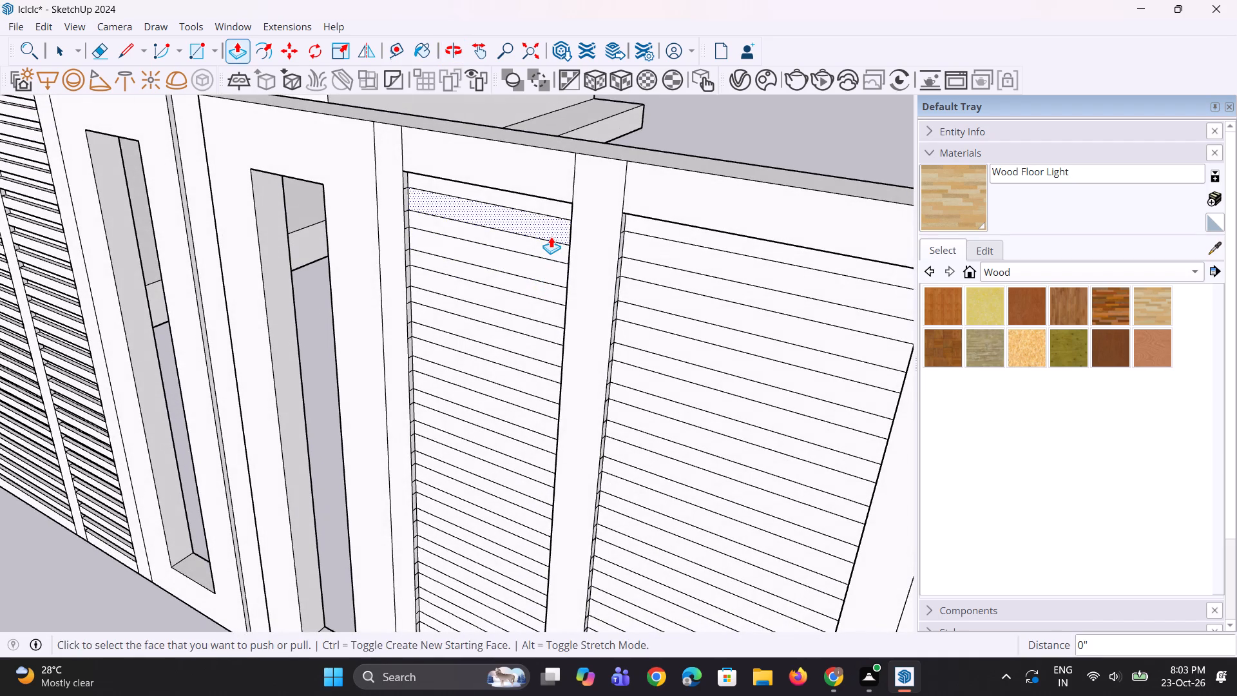
{"action": "double_click", "coordinate": [551, 237]}
{"action": "double_click", "coordinate": [629, 246]}
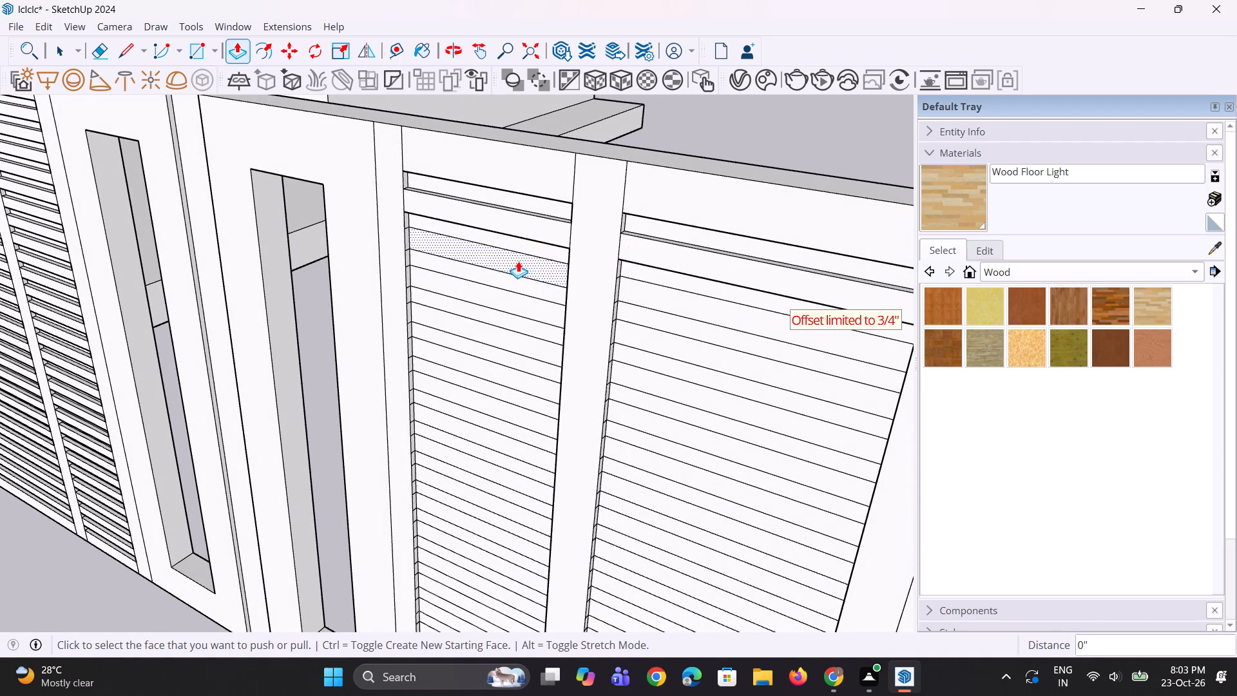
Repeat the 3/4" pull on the next three alternate slats down in each of the two slatted sections.
{"action": "scroll", "coordinate": [505, 262], "scroll_direction": "down", "scroll_amount": 3}
{"action": "scroll", "coordinate": [487, 321], "scroll_direction": "up", "scroll_amount": 6}
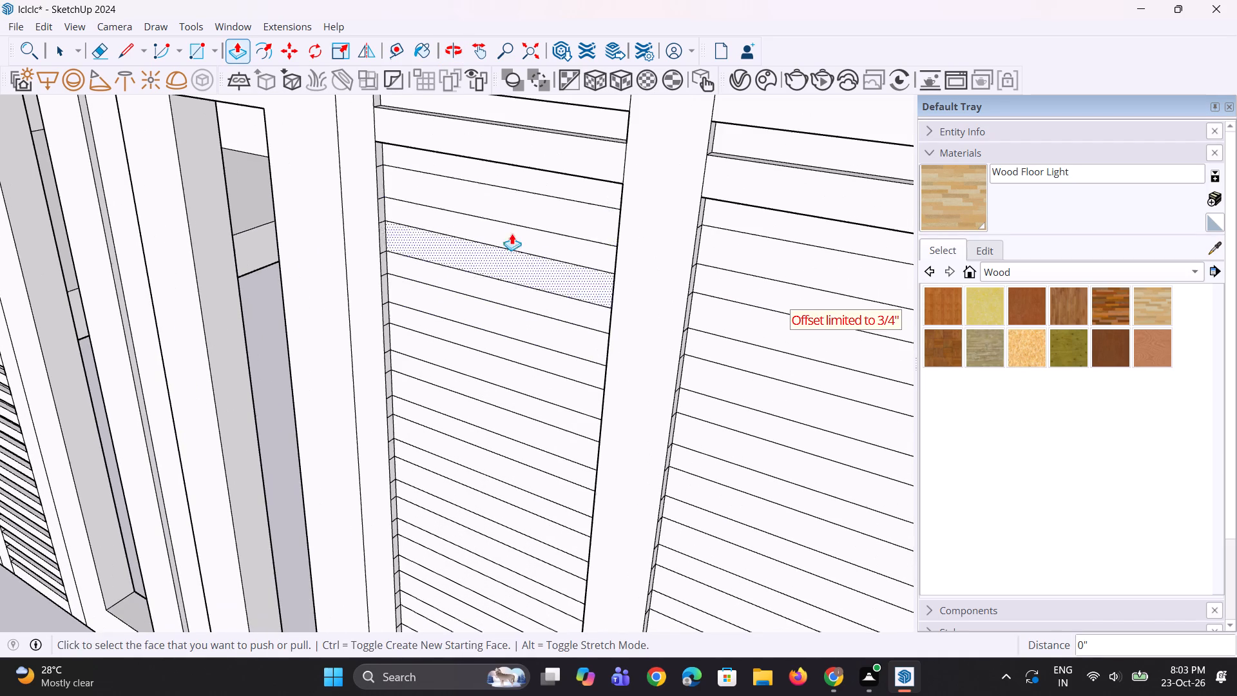
{"action": "middle_click_drag", "start_coordinate": [544, 240], "coordinate": [523, 184]}
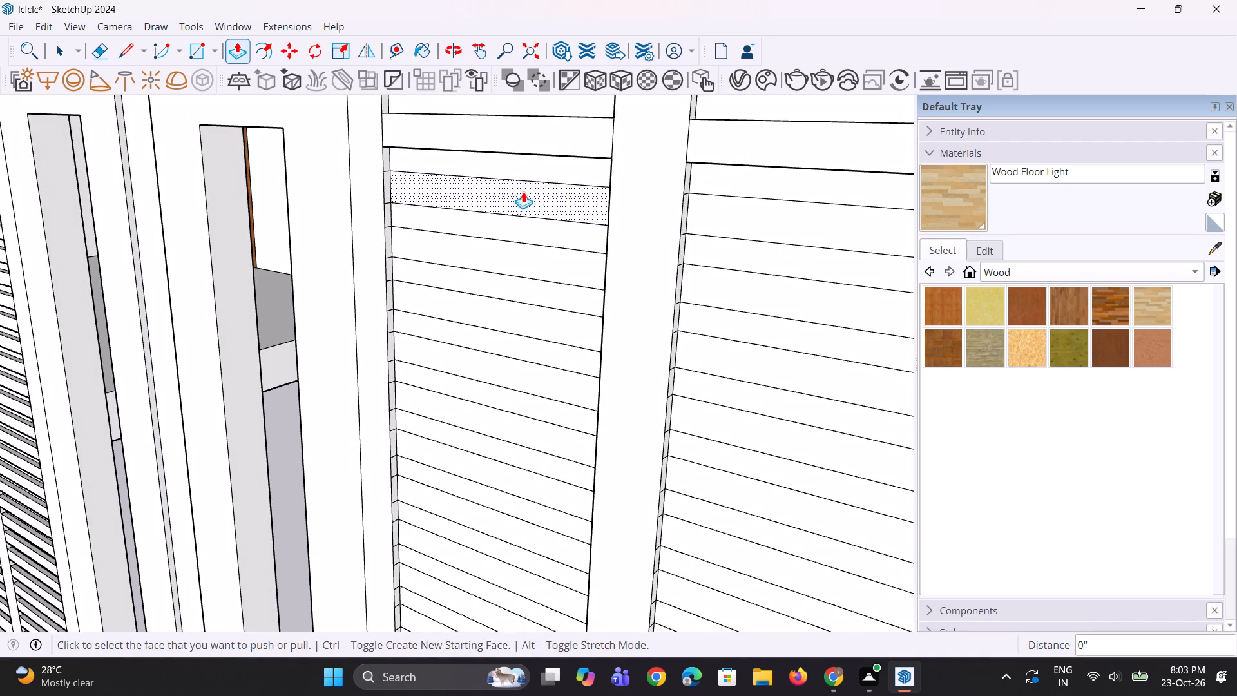
{"action": "double_click", "coordinate": [523, 195]}
{"action": "double_click", "coordinate": [741, 217]}
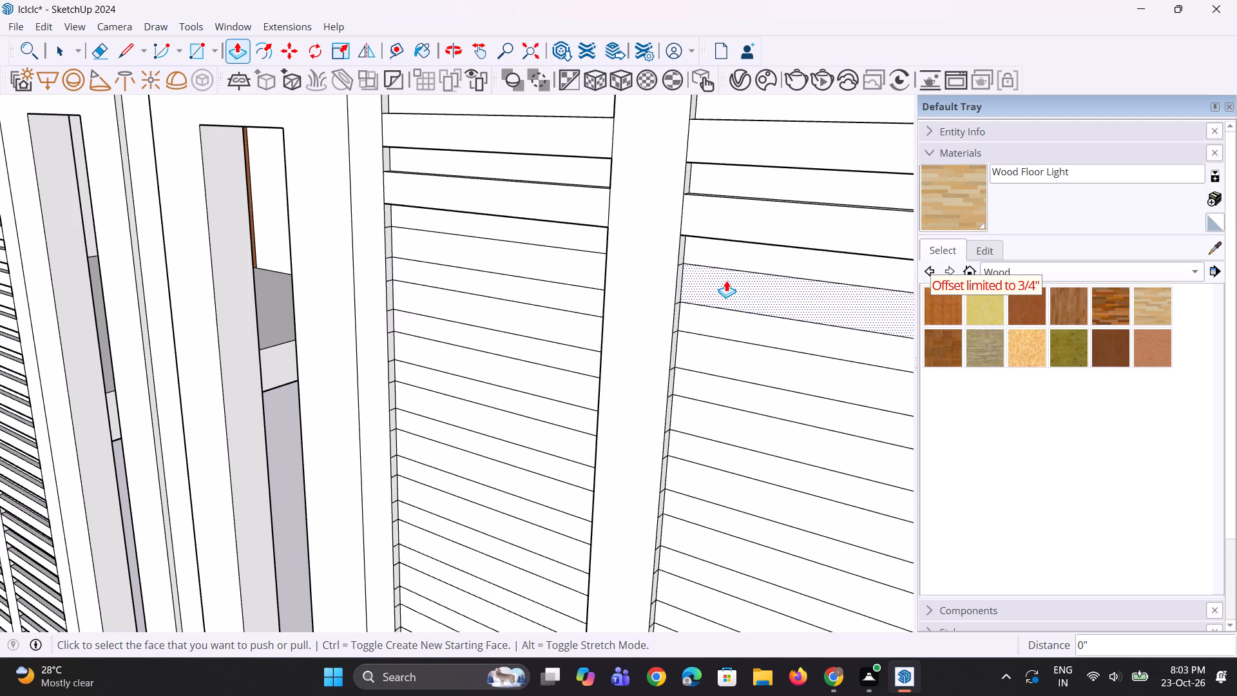
{"action": "double_click", "coordinate": [726, 280]}
{"action": "double_click", "coordinate": [593, 277]}
{"action": "double_click", "coordinate": [588, 324]}
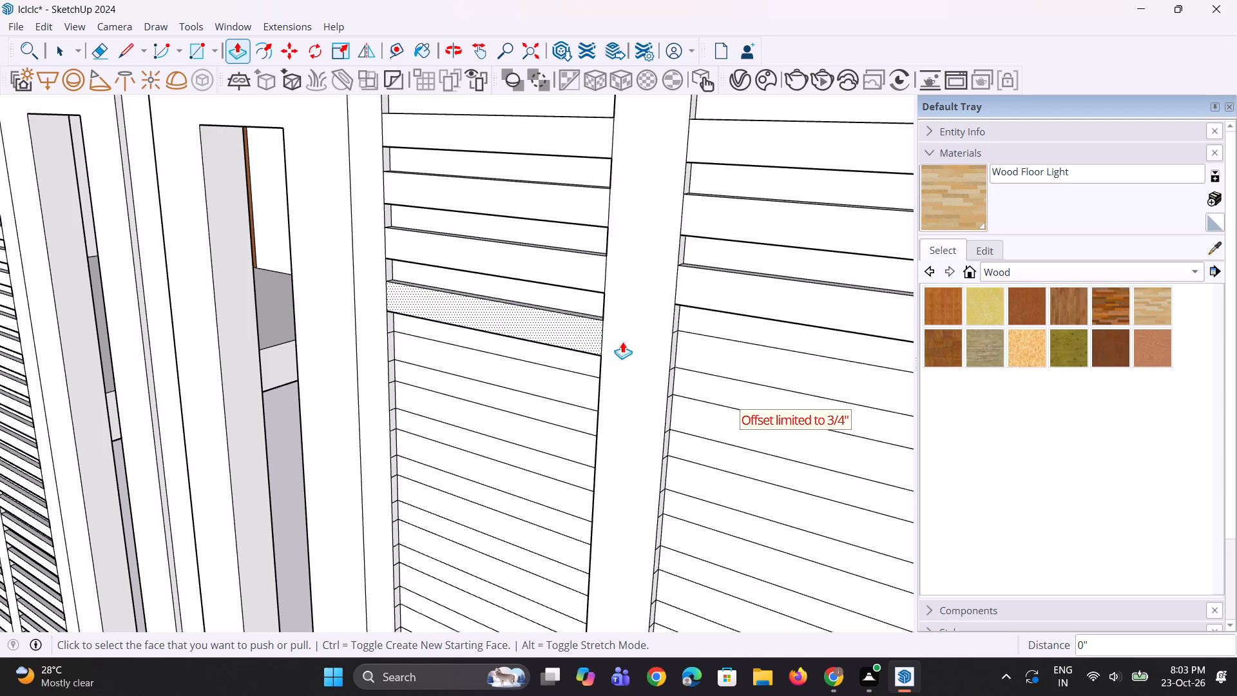
{"action": "double_click", "coordinate": [704, 345]}
Continue down the narrower slatted section, pulling the next five alternate slats outward 3/4".
{"action": "scroll", "coordinate": [595, 268], "scroll_direction": "down", "scroll_amount": 4}
{"action": "middle_click_drag", "start_coordinate": [590, 327], "coordinate": [578, 322]}
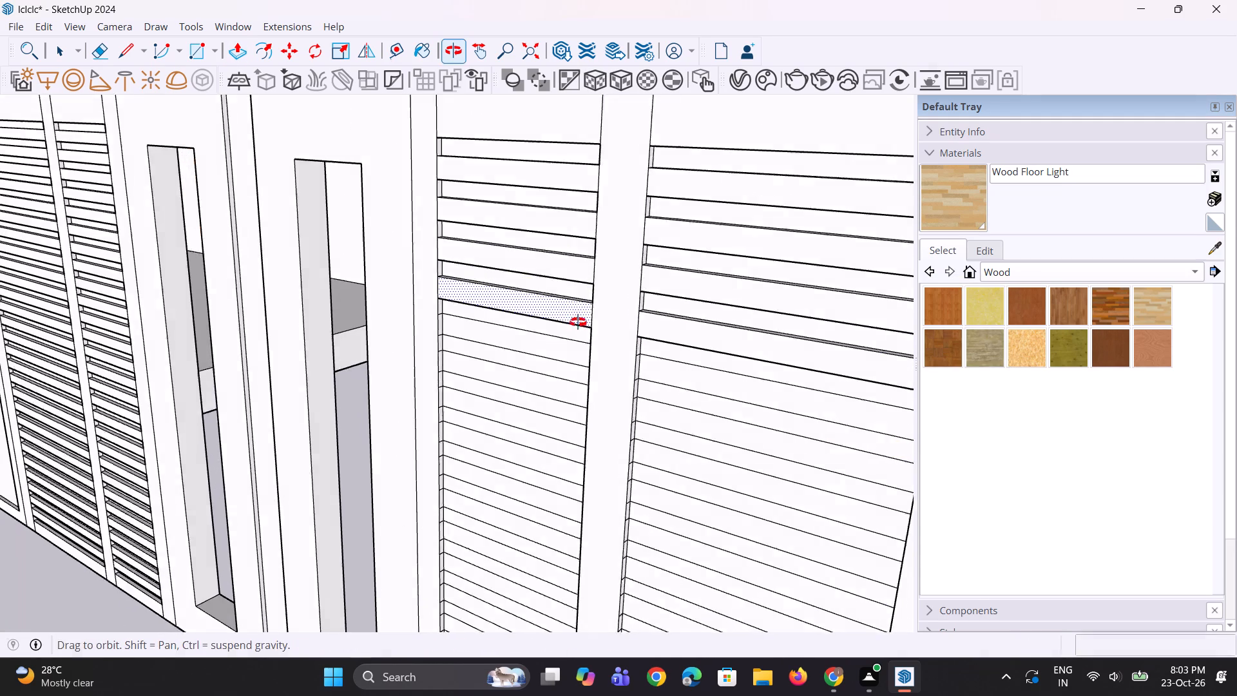
{"action": "middle_click_drag", "start_coordinate": [578, 322], "coordinate": [577, 322]}
{"action": "scroll", "coordinate": [572, 334], "scroll_direction": "up", "scroll_amount": 1}
{"action": "double_click", "coordinate": [567, 352]}
{"action": "double_click", "coordinate": [568, 386]}
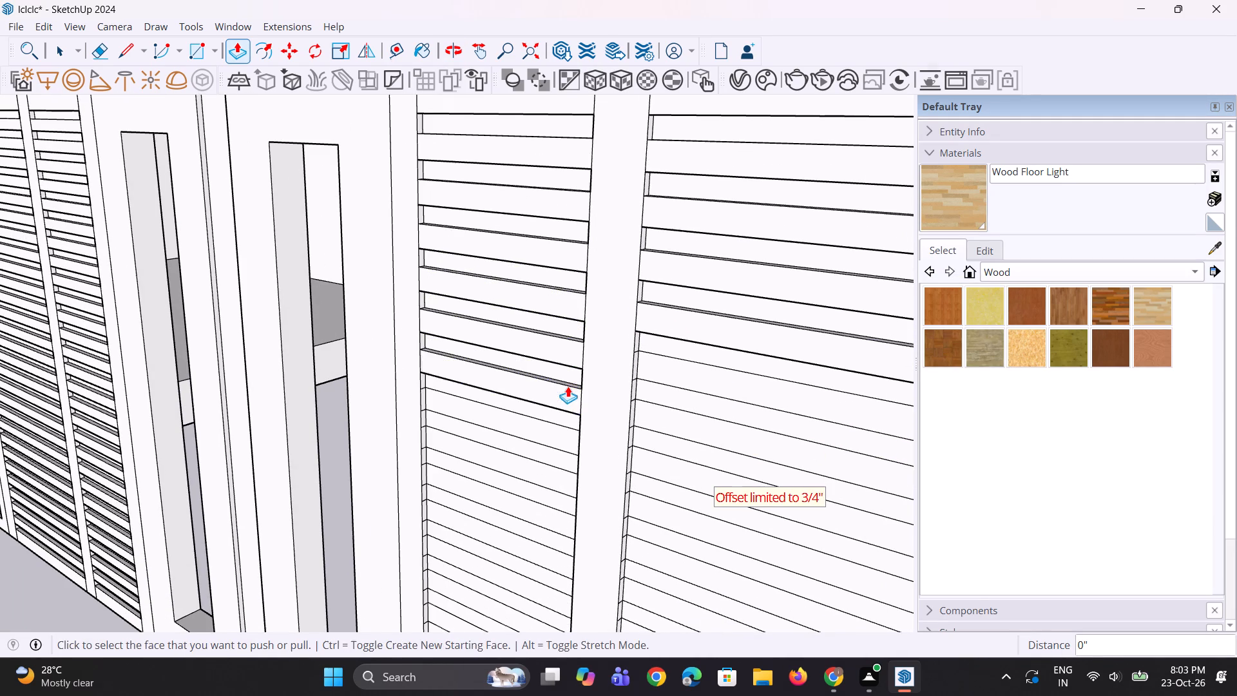
{"action": "scroll", "coordinate": [561, 278], "scroll_direction": "down", "scroll_amount": 3}
{"action": "scroll", "coordinate": [533, 411], "scroll_direction": "up", "scroll_amount": 10}
{"action": "double_click", "coordinate": [600, 405]}
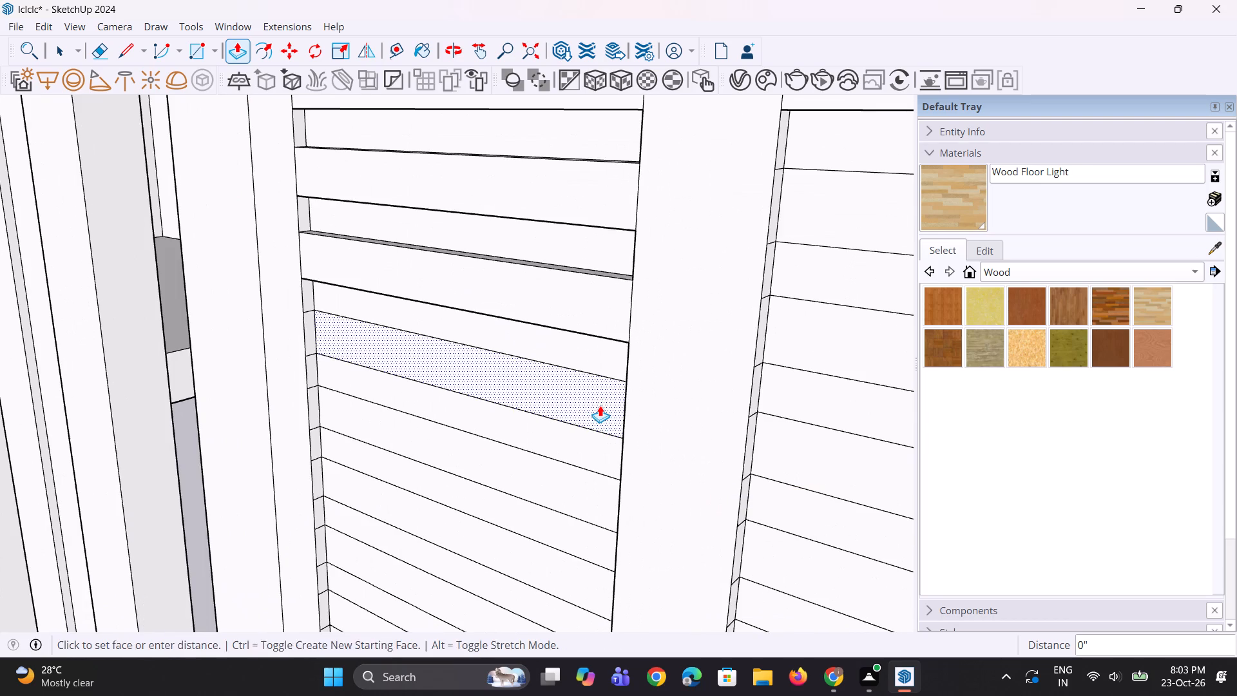
{"action": "double_click", "coordinate": [588, 485]}
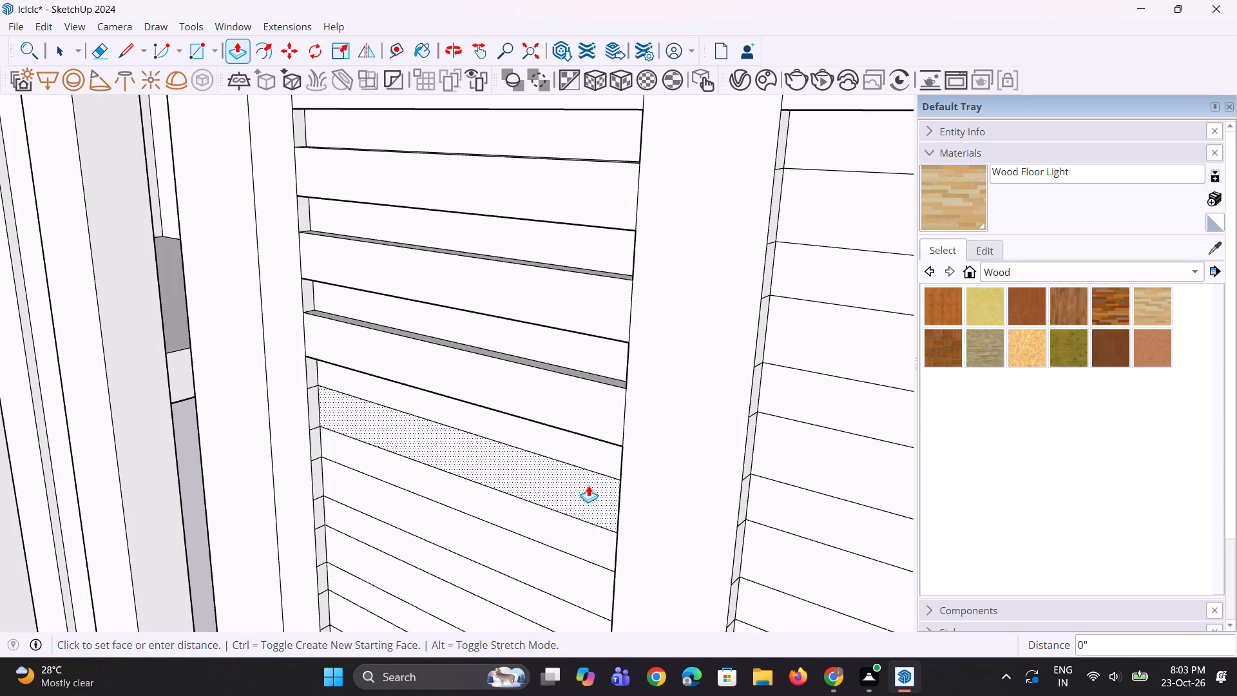
{"action": "double_click", "coordinate": [527, 554]}
Pull the next three alternate slats of the narrower section outward 3/4", leaving a recessed strip between each.
{"action": "scroll", "coordinate": [545, 292], "scroll_direction": "down", "scroll_amount": 10}
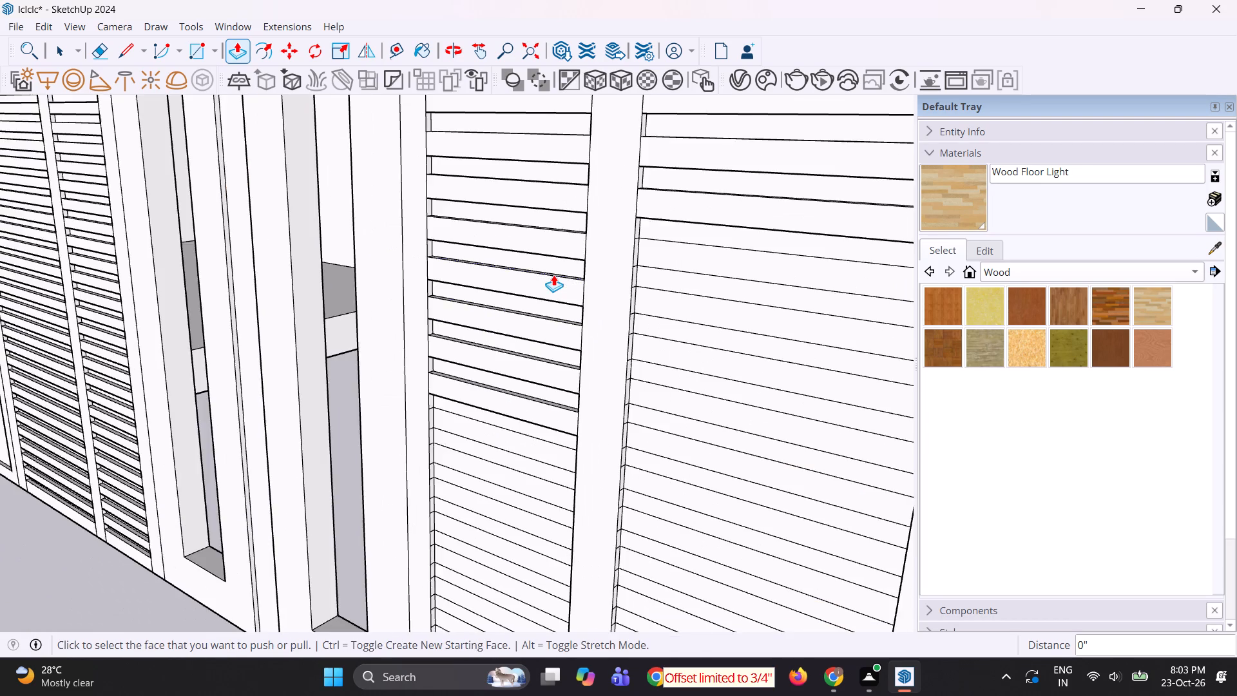
{"action": "scroll", "coordinate": [553, 275], "scroll_direction": "down", "scroll_amount": 3}
{"action": "scroll", "coordinate": [536, 390], "scroll_direction": "up", "scroll_amount": 10}
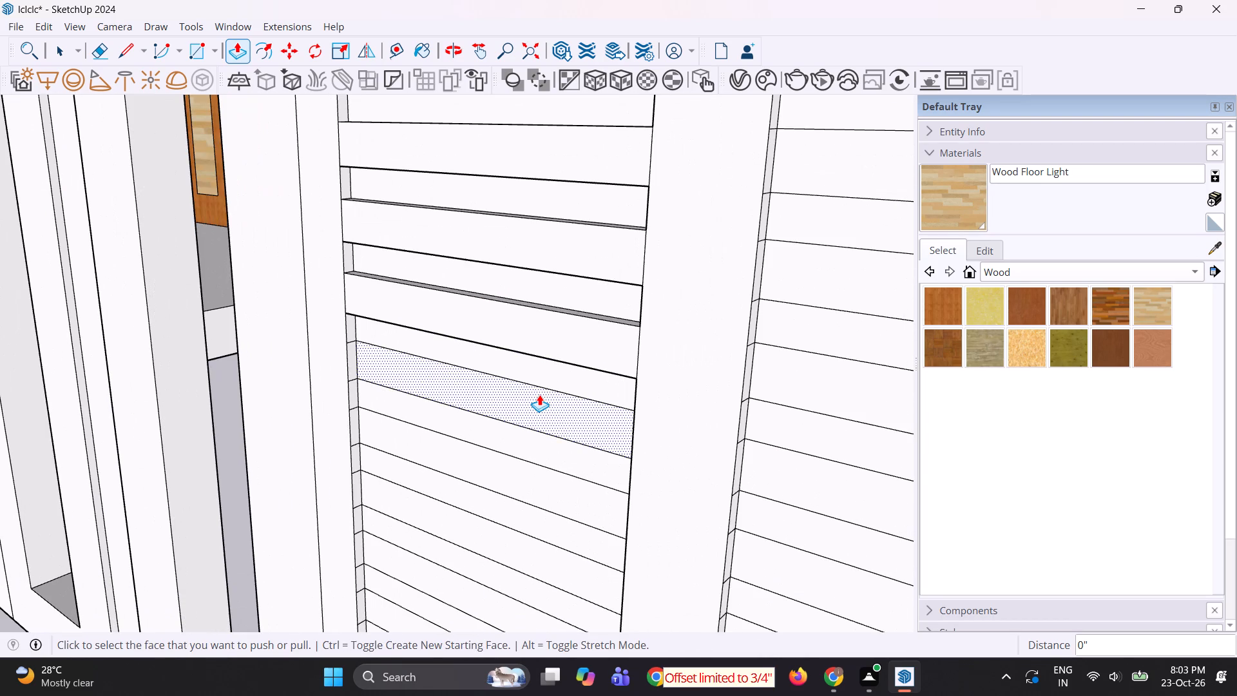
{"action": "double_click", "coordinate": [539, 394]}
{"action": "double_click", "coordinate": [526, 465]}
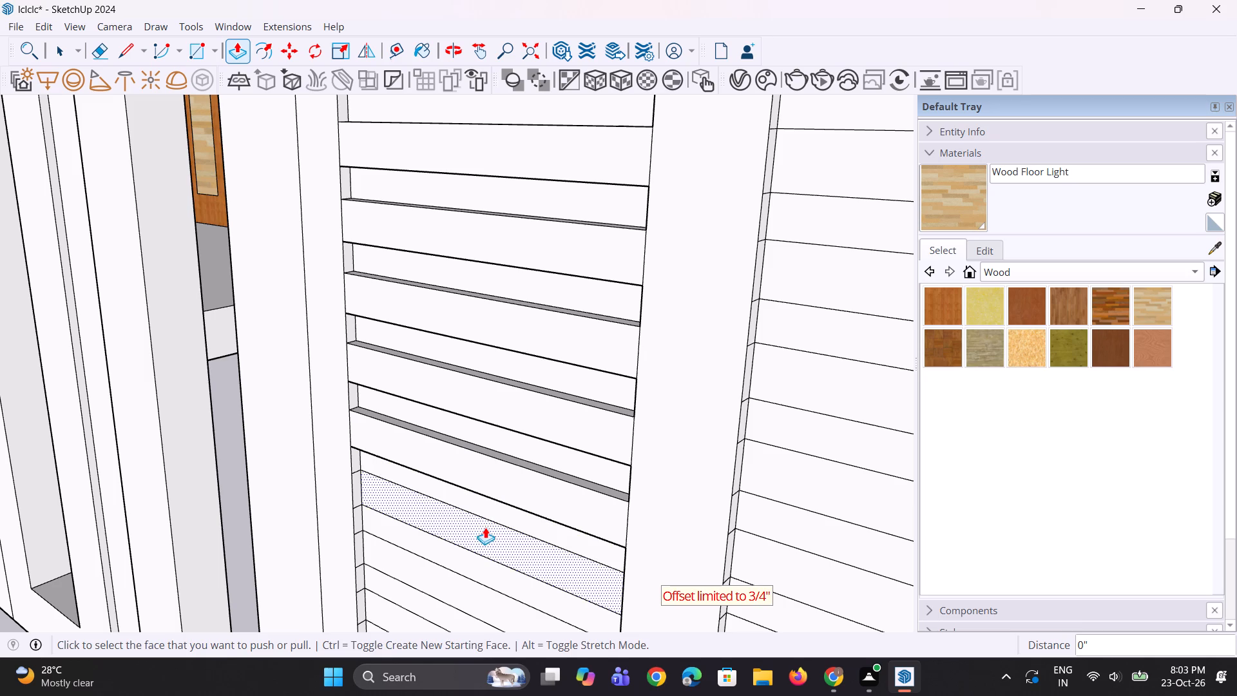
{"action": "double_click", "coordinate": [484, 529]}
Pull four more alternate slats outward 3/4" in the lower half of the narrower slatted section.
{"action": "scroll", "coordinate": [488, 413], "scroll_direction": "down", "scroll_amount": 6}
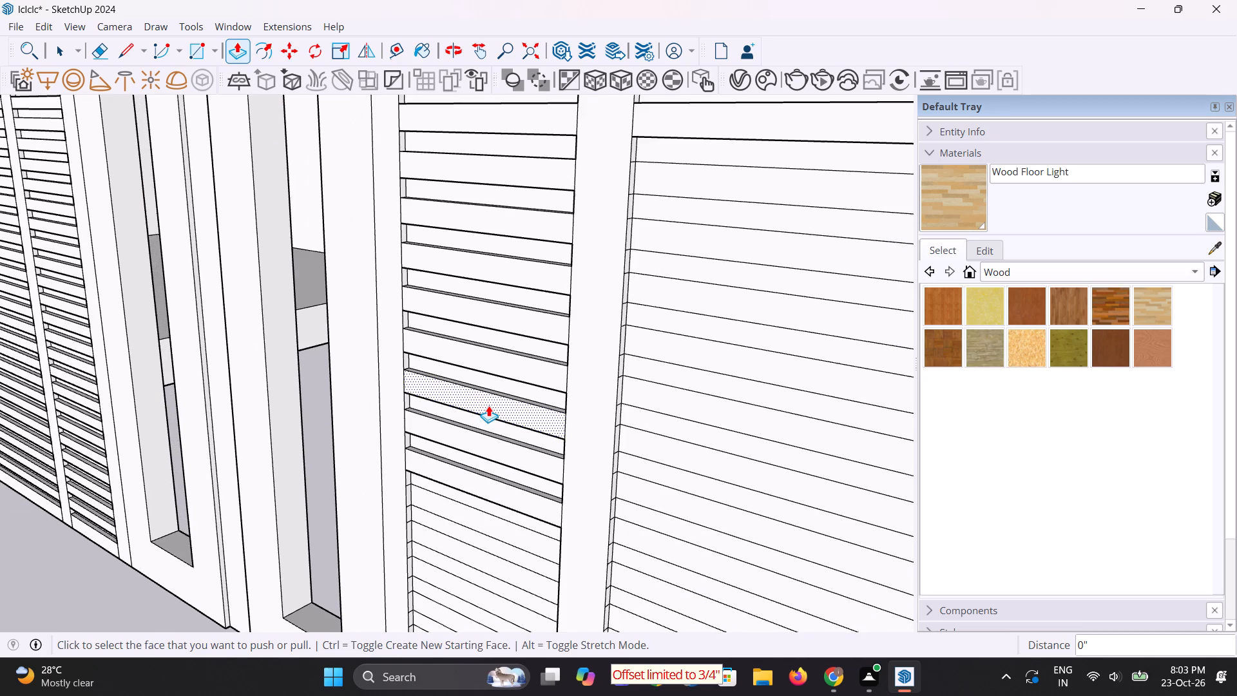
{"action": "scroll", "coordinate": [488, 405], "scroll_direction": "down", "scroll_amount": 7}
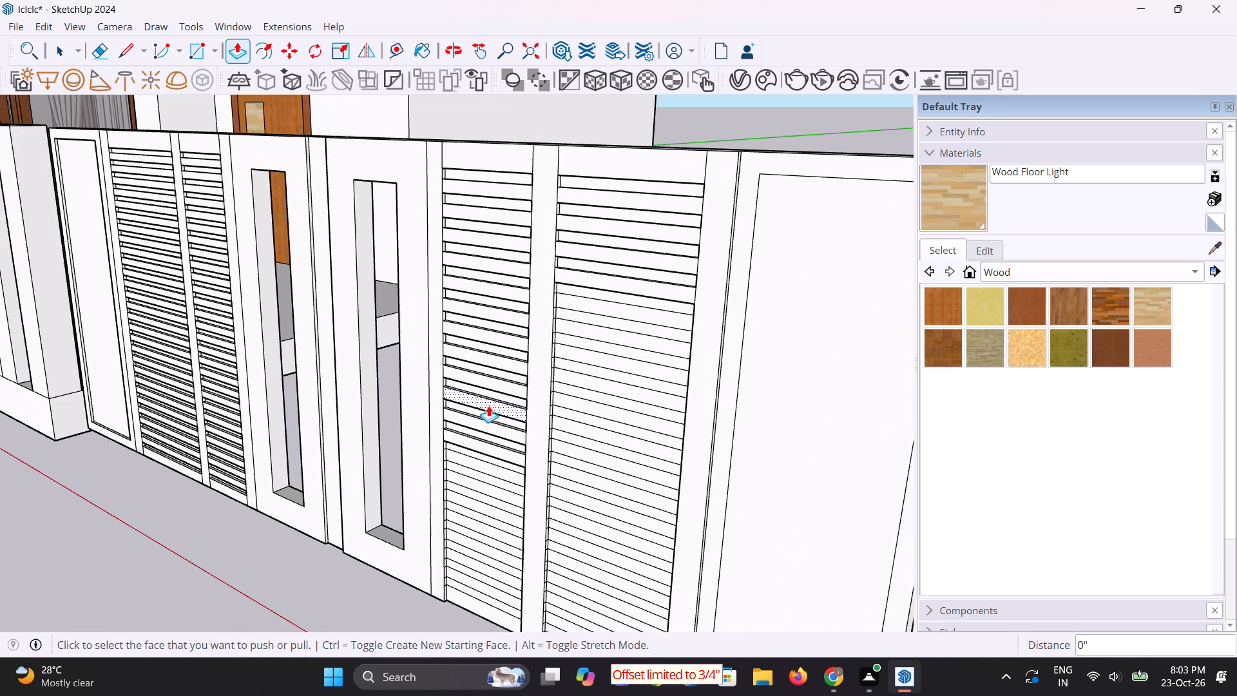
{"action": "scroll", "coordinate": [492, 468], "scroll_direction": "up", "scroll_amount": 11}
{"action": "middle_click_drag", "start_coordinate": [524, 456], "coordinate": [561, 394]}
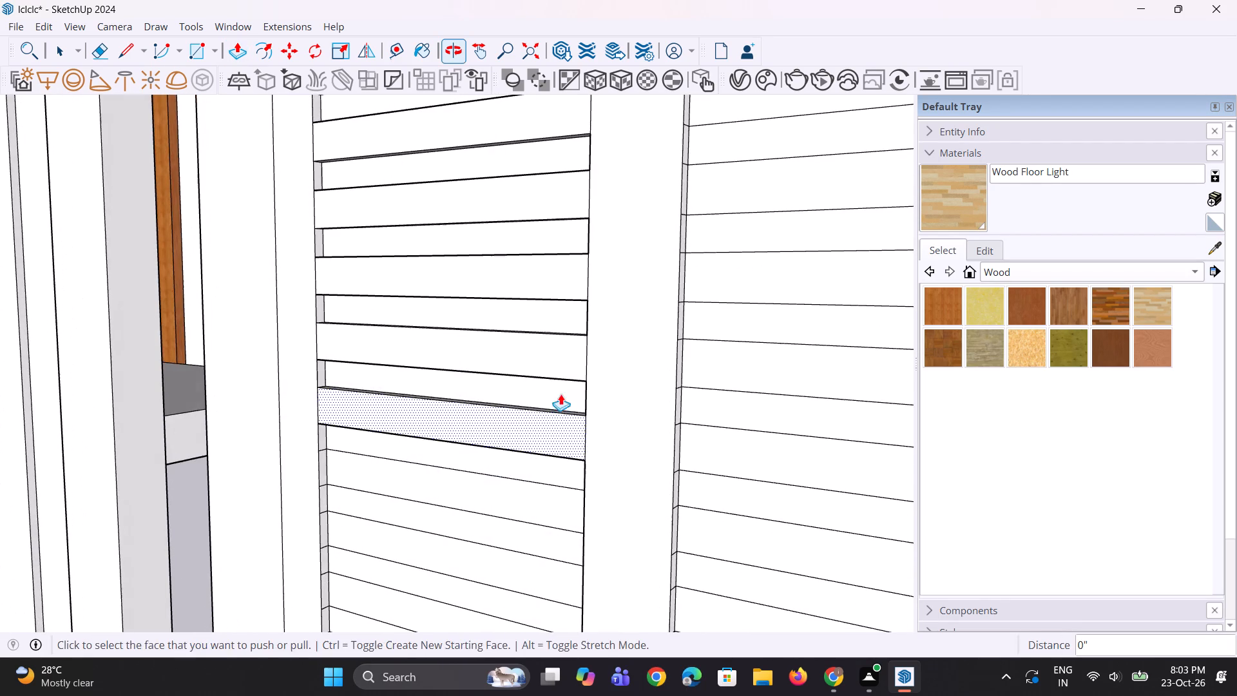
{"action": "double_click", "coordinate": [498, 482]}
{"action": "double_click", "coordinate": [465, 545]}
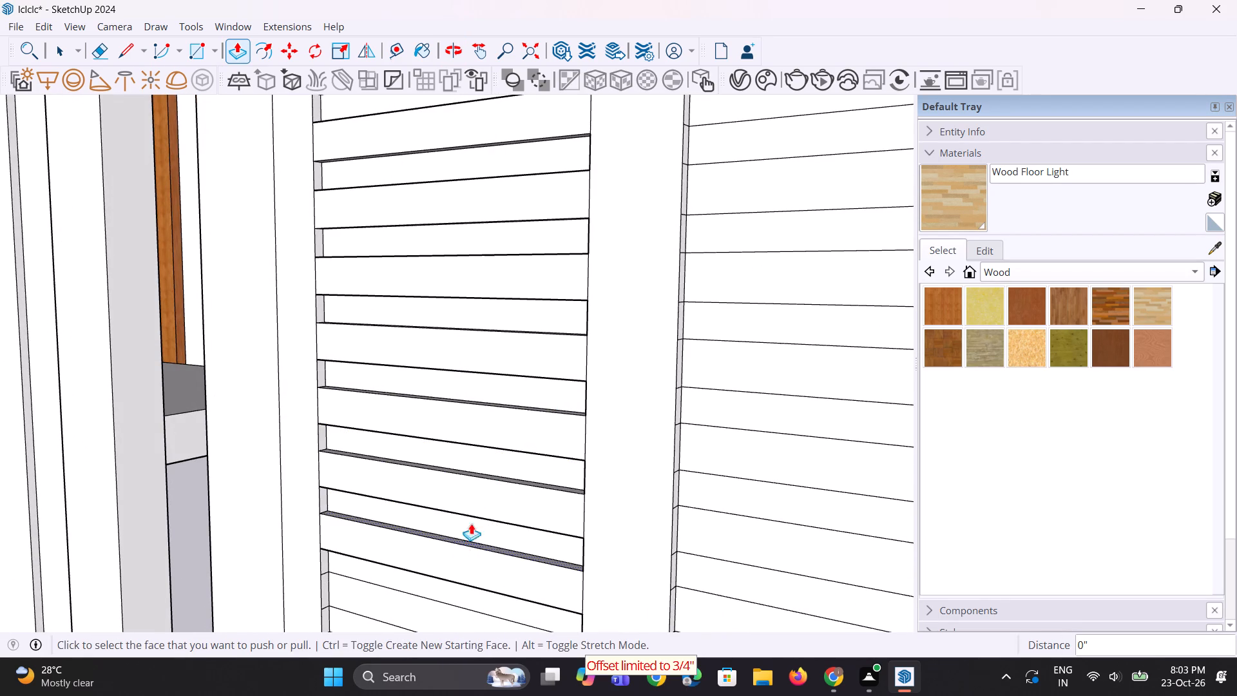
{"action": "scroll", "coordinate": [484, 351], "scroll_direction": "down", "scroll_amount": 7}
{"action": "scroll", "coordinate": [461, 512], "scroll_direction": "up", "scroll_amount": 3}
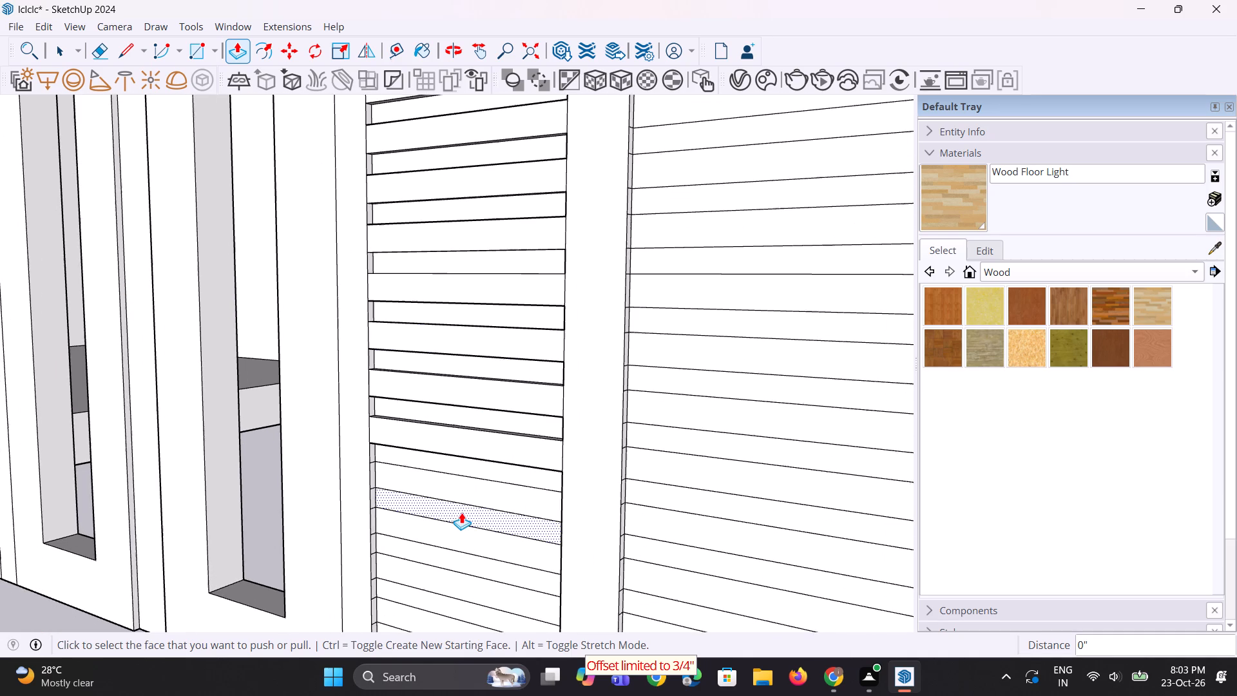
{"action": "double_click", "coordinate": [474, 498]}
{"action": "double_click", "coordinate": [465, 528]}
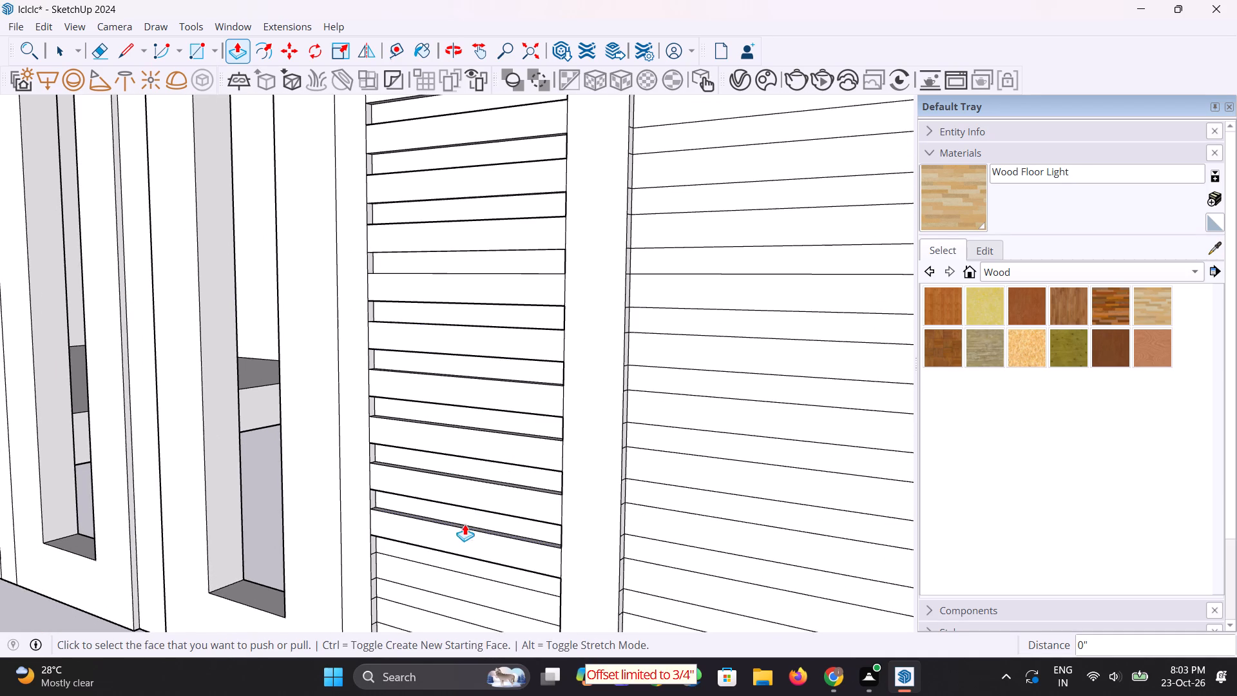
Finish the narrower slatted section by pulling its last three alternate slats and the wide bottom rail outward 3/4".
{"action": "scroll", "coordinate": [454, 398], "scroll_direction": "down", "scroll_amount": 10}
{"action": "scroll", "coordinate": [450, 501], "scroll_direction": "up", "scroll_amount": 6}
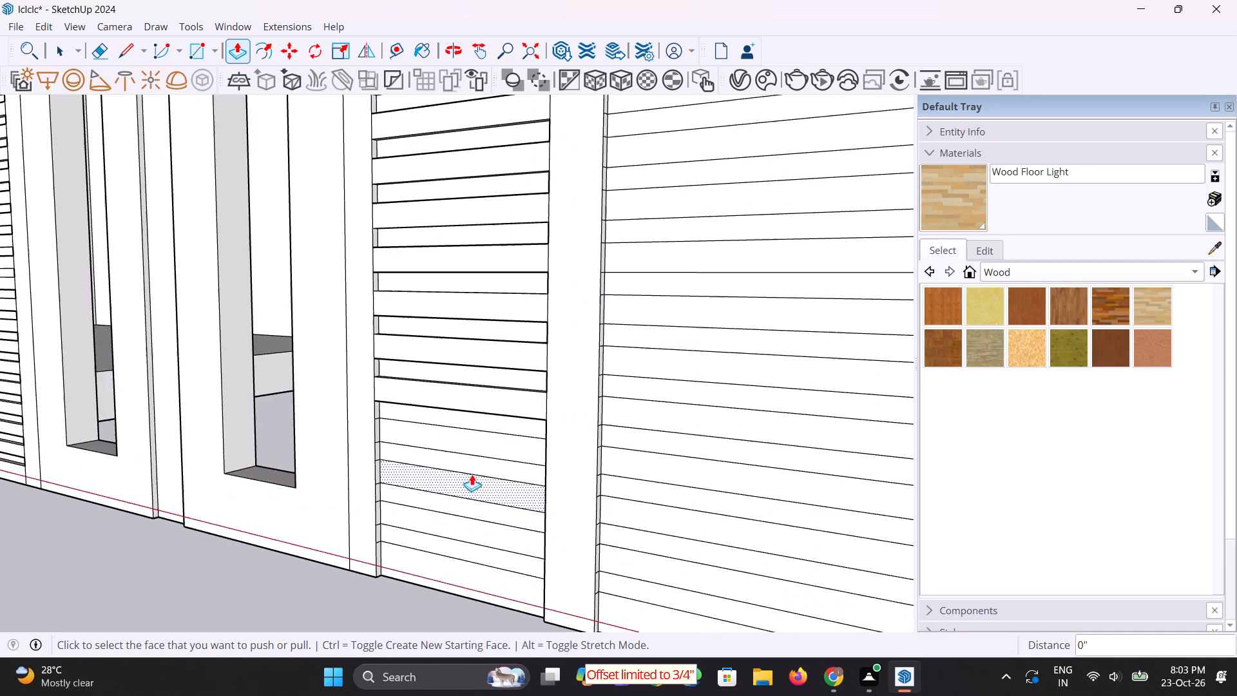
{"action": "scroll", "coordinate": [472, 474], "scroll_direction": "up", "scroll_amount": 5}
{"action": "double_click", "coordinate": [486, 438]}
{"action": "double_click", "coordinate": [466, 494]}
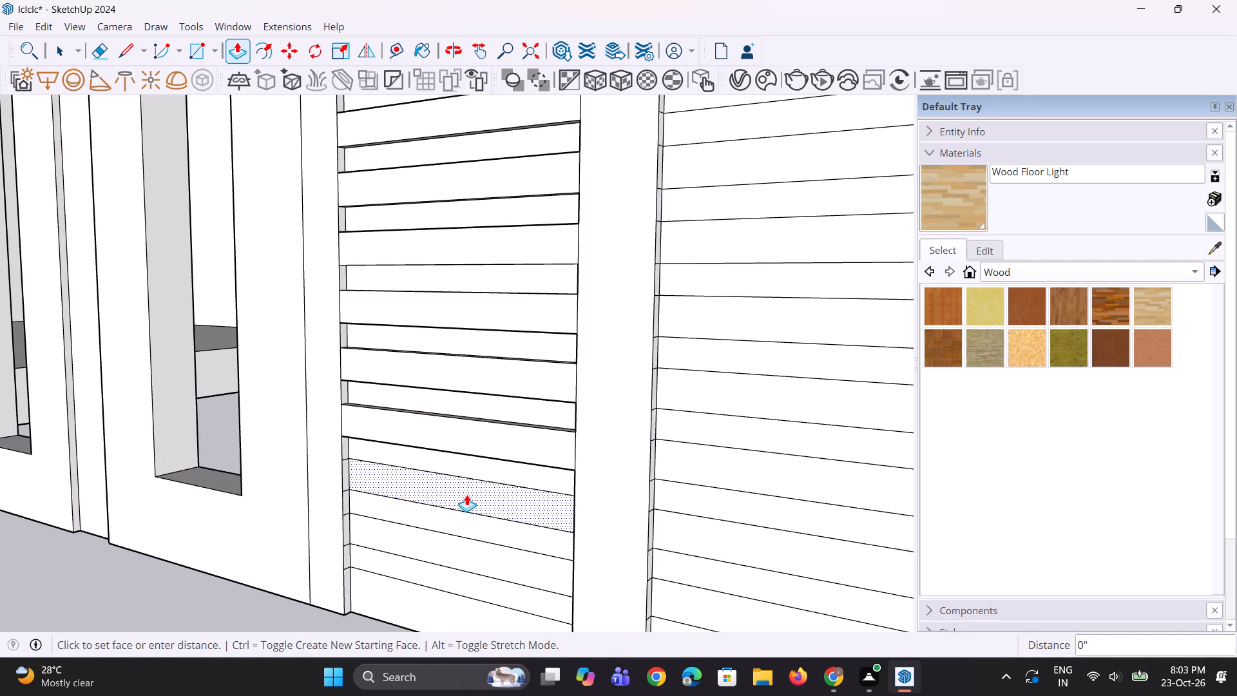
{"action": "double_click", "coordinate": [439, 540]}
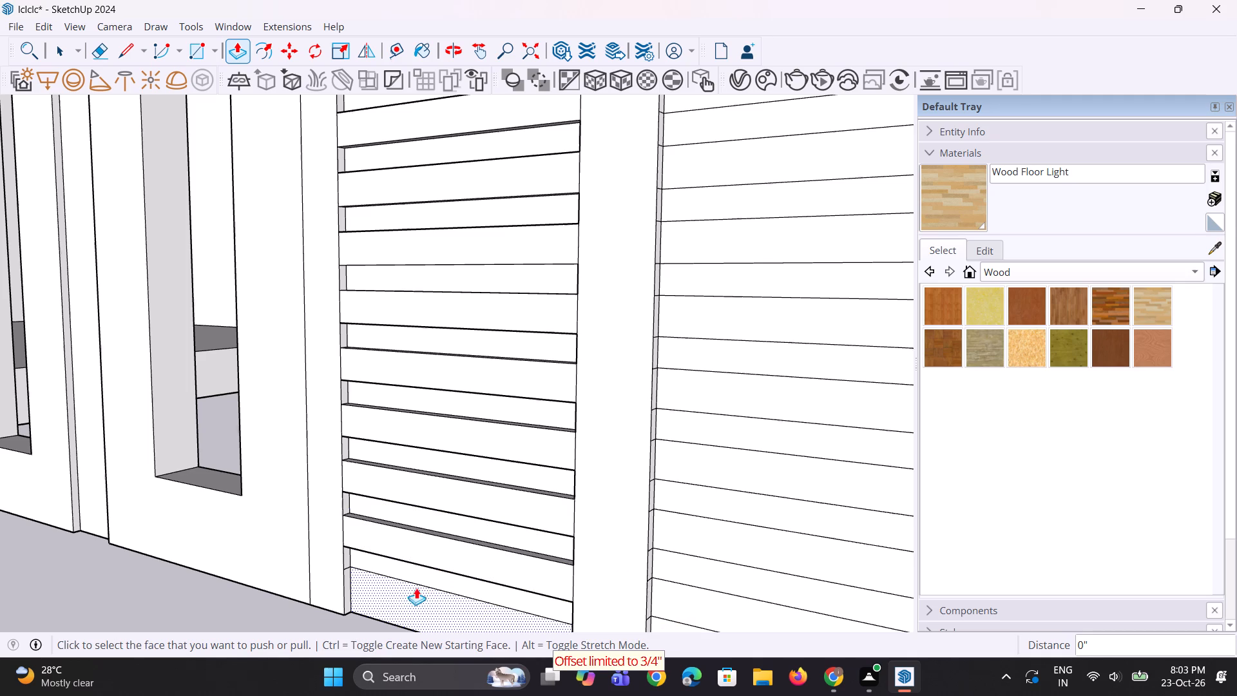
{"action": "double_click", "coordinate": [416, 588]}
Pull the wide bottom rail of the wider slatted section and the six alternate slats above it outward 3/4".
{"action": "scroll", "coordinate": [350, 501], "scroll_direction": "down", "scroll_amount": 8}
{"action": "double_click", "coordinate": [497, 564]}
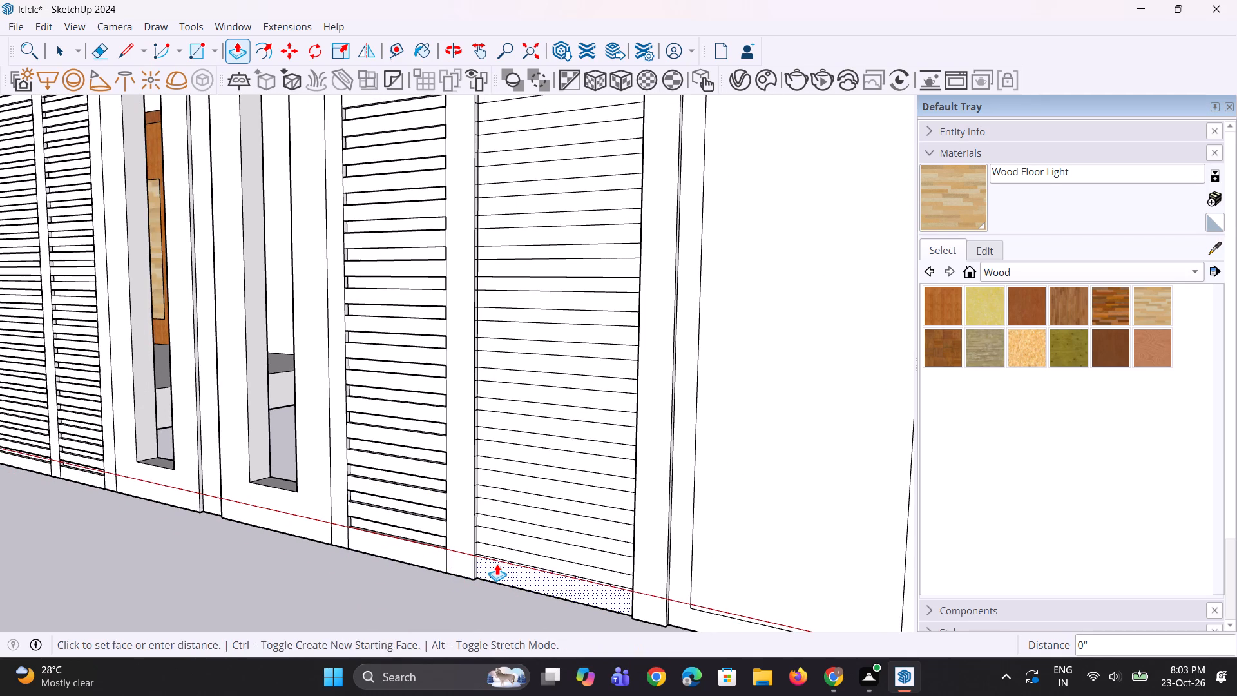
{"action": "double_click", "coordinate": [510, 539]}
{"action": "scroll", "coordinate": [510, 536], "scroll_direction": "up", "scroll_amount": 7}
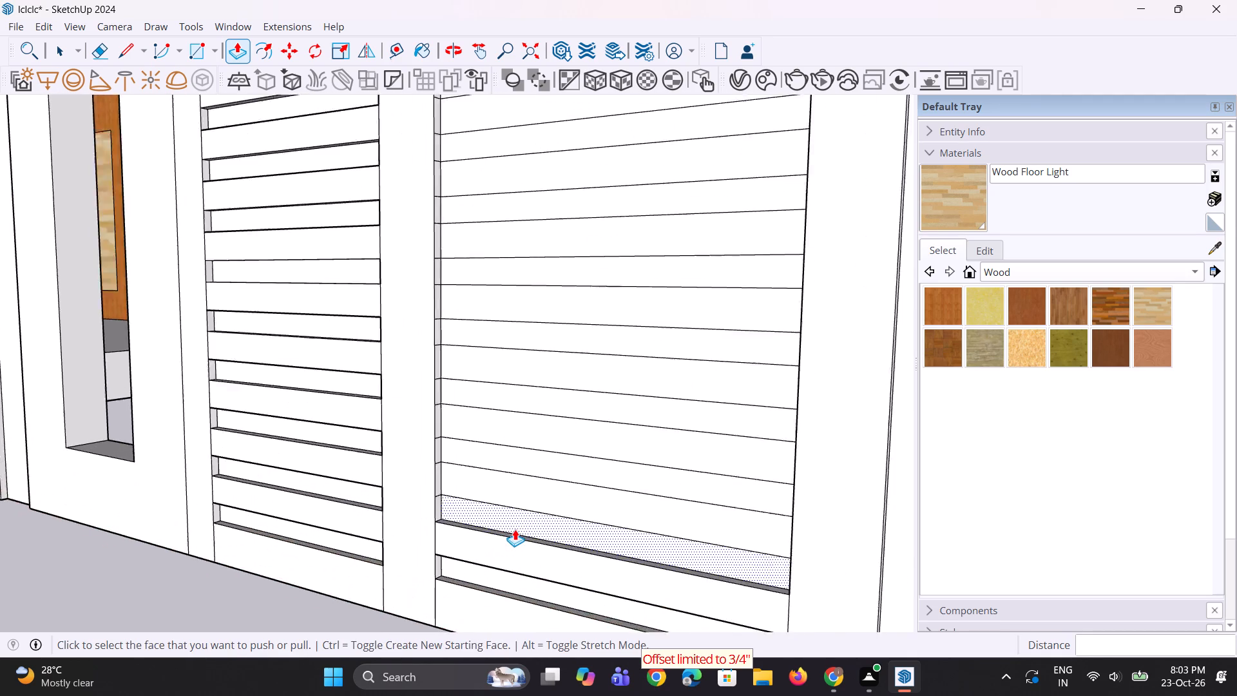
{"action": "scroll", "coordinate": [515, 529], "scroll_direction": "up", "scroll_amount": 4}
{"action": "double_click", "coordinate": [535, 481]}
{"action": "double_click", "coordinate": [549, 398]}
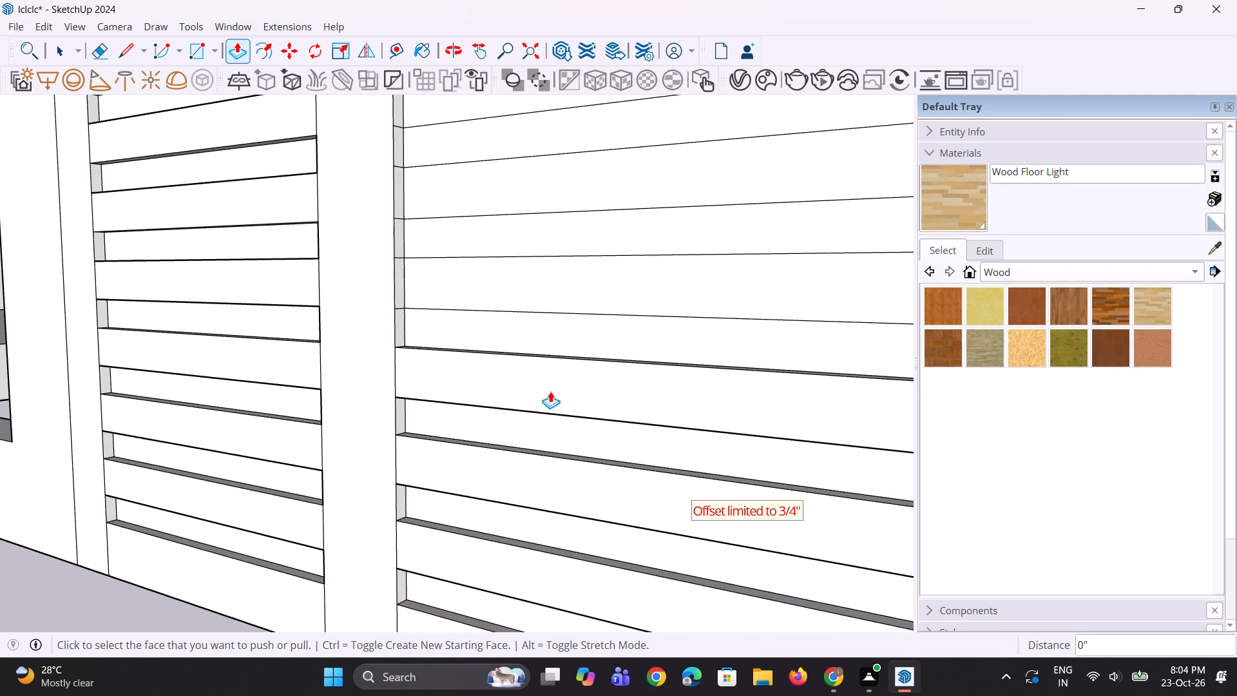
{"action": "double_click", "coordinate": [567, 290]}
{"action": "scroll", "coordinate": [446, 521], "scroll_direction": "down", "scroll_amount": 8}
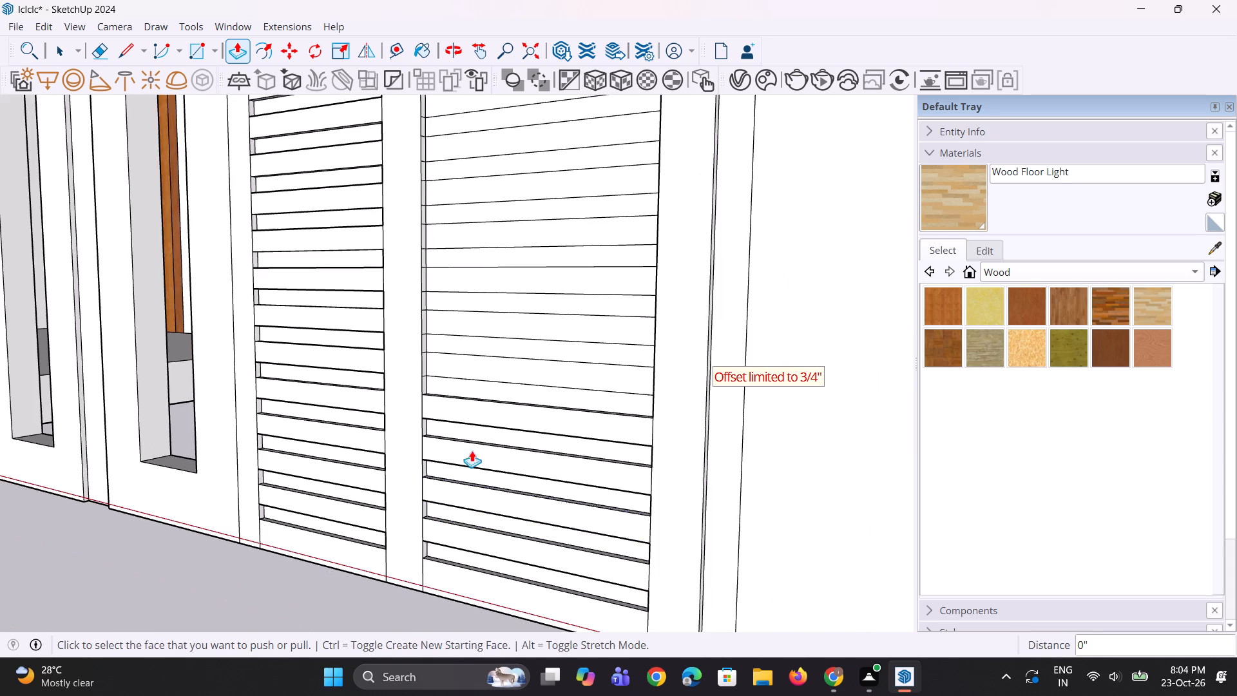
{"action": "scroll", "coordinate": [480, 382], "scroll_direction": "up", "scroll_amount": 3}
{"action": "double_click", "coordinate": [488, 362]}
{"action": "double_click", "coordinate": [510, 315]}
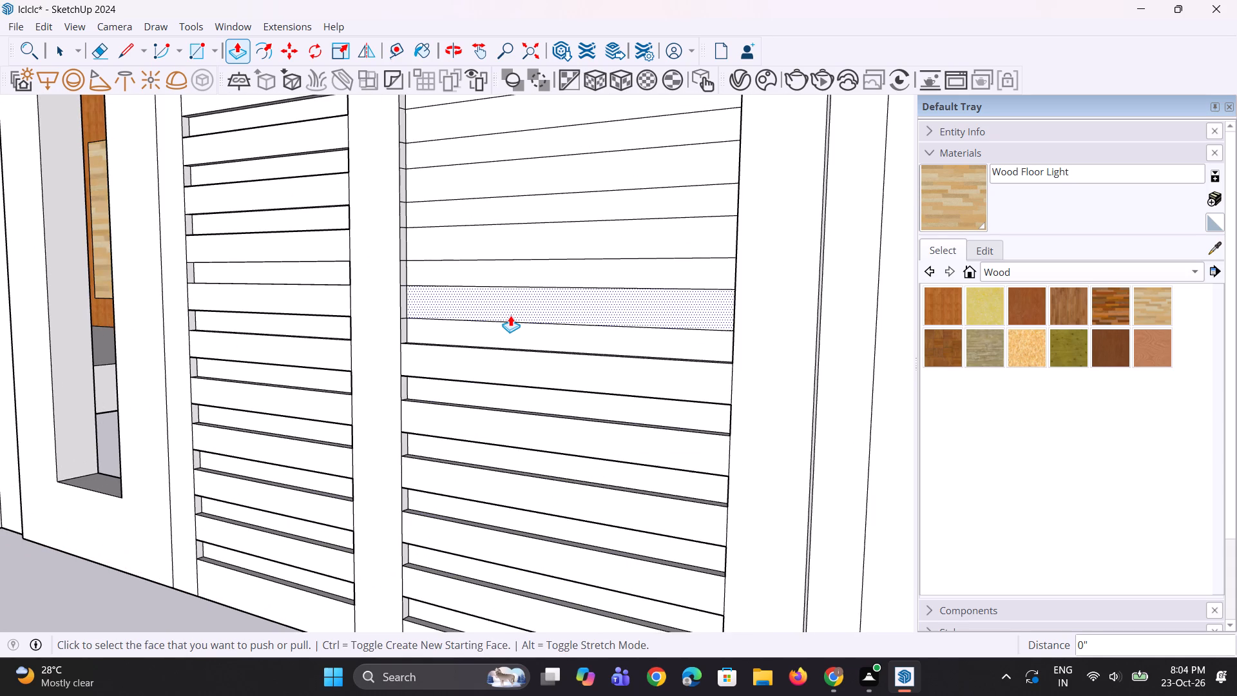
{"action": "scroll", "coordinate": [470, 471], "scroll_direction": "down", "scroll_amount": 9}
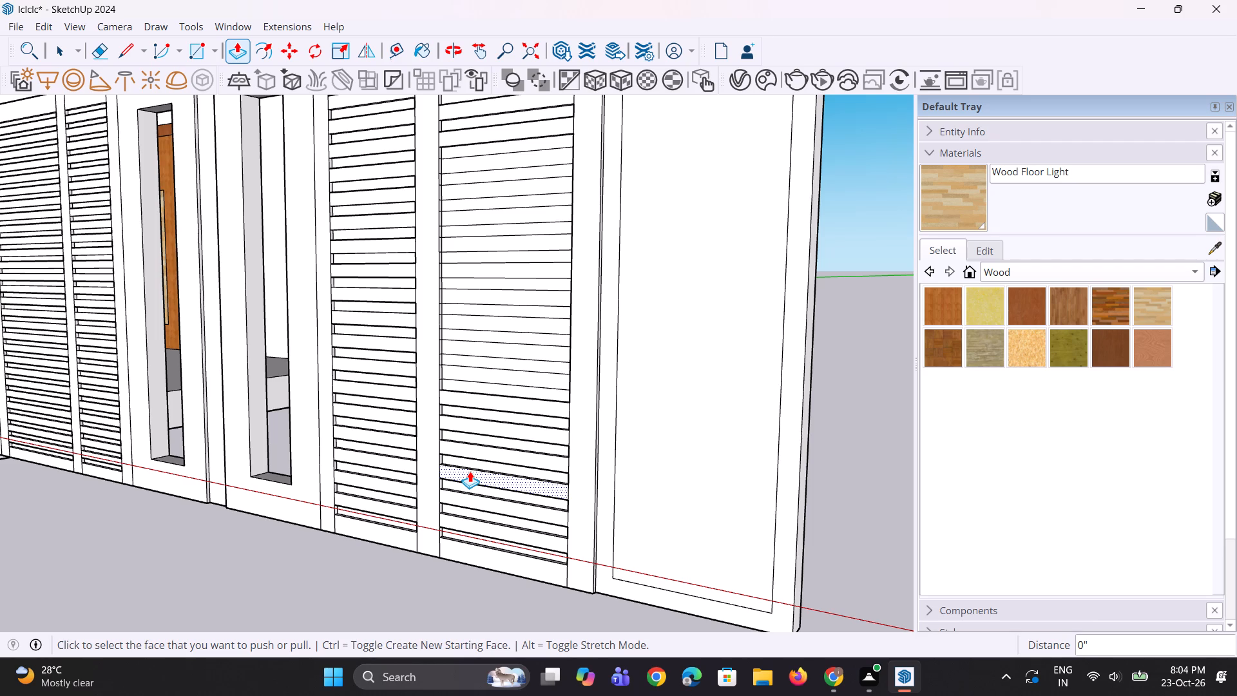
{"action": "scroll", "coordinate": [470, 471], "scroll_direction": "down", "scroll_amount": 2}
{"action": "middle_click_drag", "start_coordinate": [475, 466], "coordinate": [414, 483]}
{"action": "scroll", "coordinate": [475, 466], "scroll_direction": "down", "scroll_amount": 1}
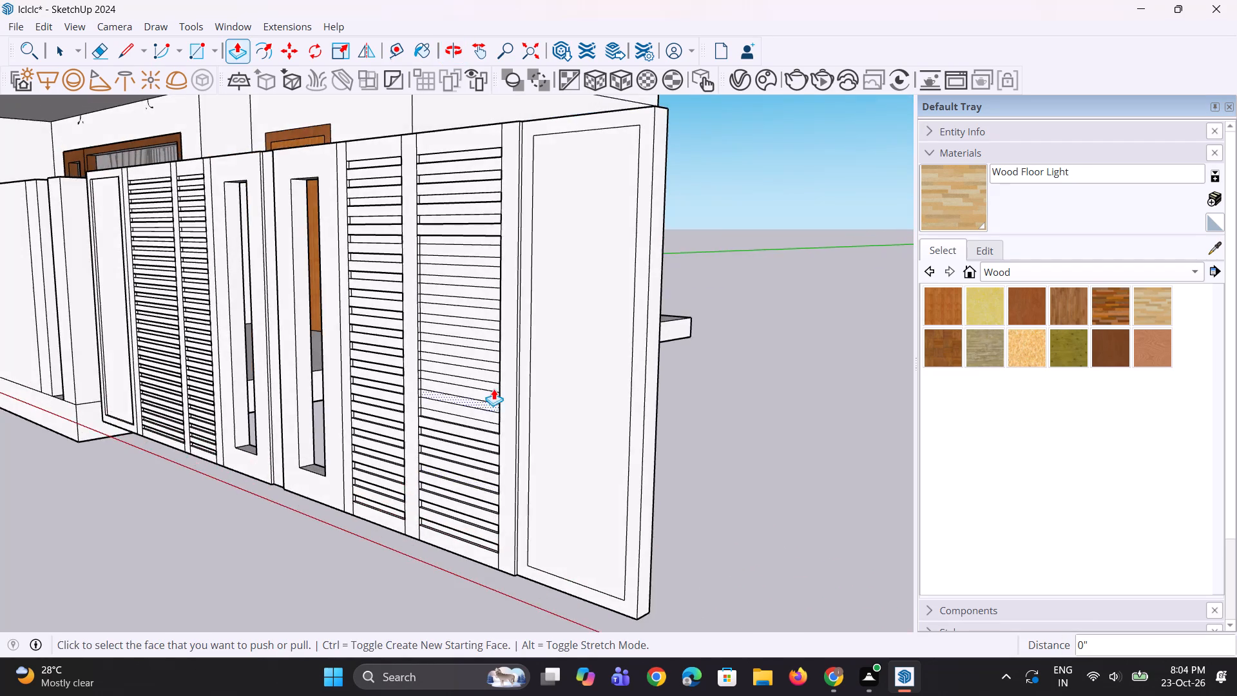
Pull five more alternate slats of the wider slatted section outward 3/4", leaving a recessed strip between each.
{"action": "scroll", "coordinate": [494, 388], "scroll_direction": "up", "scroll_amount": 11}
{"action": "scroll", "coordinate": [415, 440], "scroll_direction": "up", "scroll_amount": 1}
{"action": "middle_click_drag", "start_coordinate": [415, 440], "coordinate": [388, 456]}
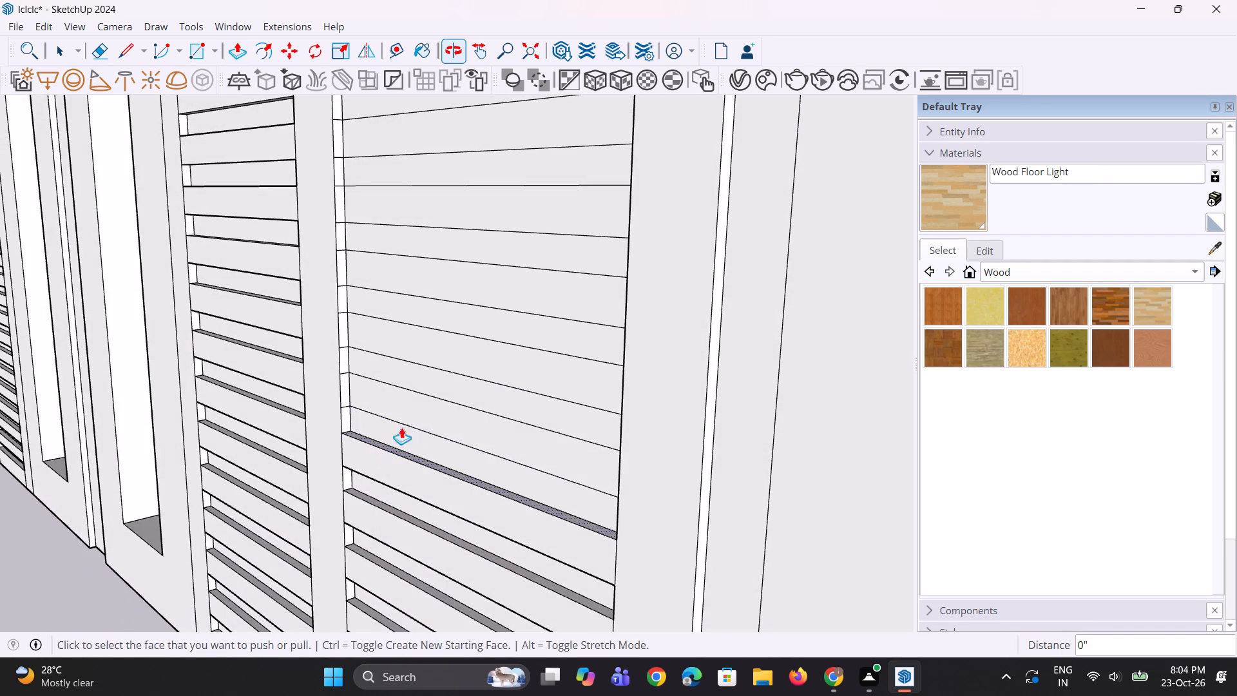
{"action": "double_click", "coordinate": [410, 412]}
{"action": "double_click", "coordinate": [440, 348]}
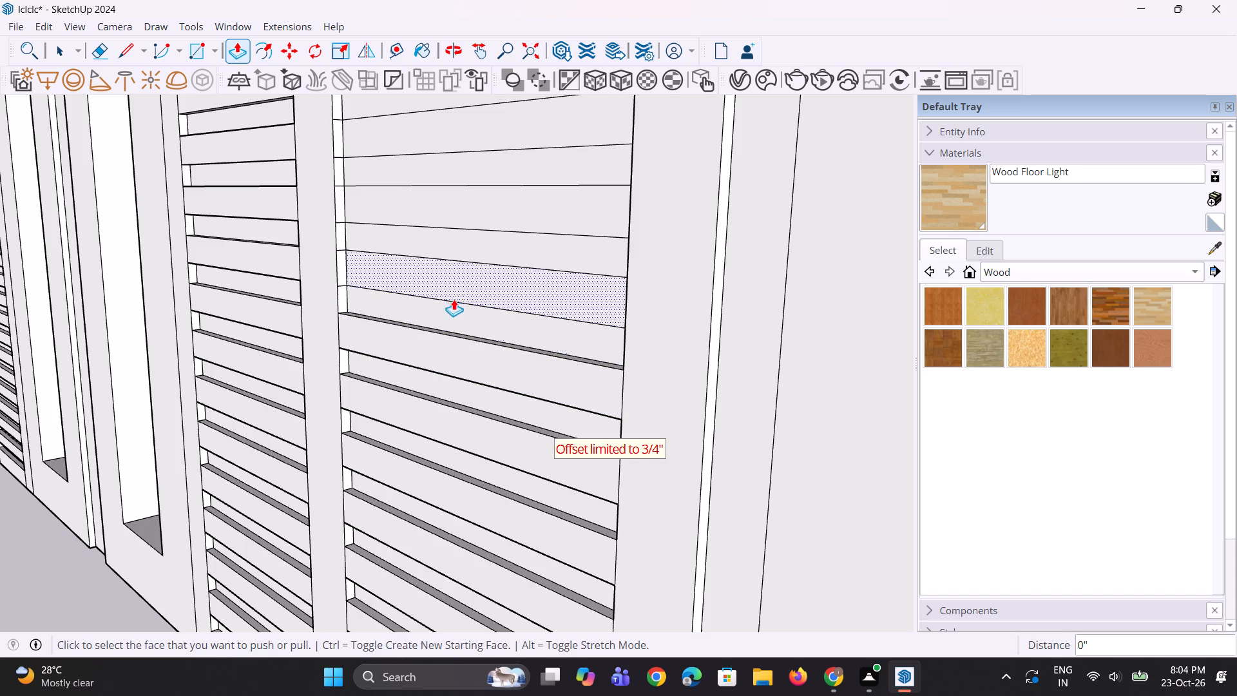
{"action": "double_click", "coordinate": [456, 293]}
{"action": "double_click", "coordinate": [475, 225]}
{"action": "scroll", "coordinate": [397, 414], "scroll_direction": "down", "scroll_amount": 5}
{"action": "scroll", "coordinate": [432, 244], "scroll_direction": "up", "scroll_amount": 1}
{"action": "double_click", "coordinate": [432, 244]}
{"action": "scroll", "coordinate": [346, 445], "scroll_direction": "down", "scroll_amount": 4}
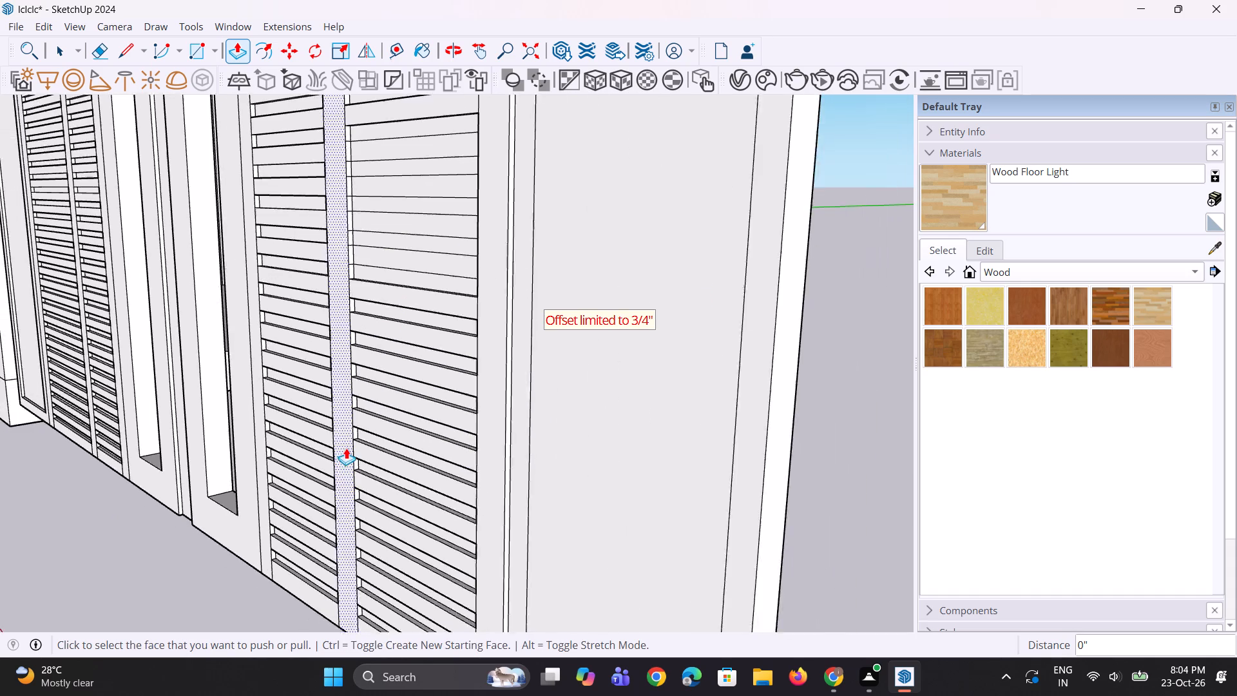
Finish the wider slatted section by pulling its last four alternate slats outward 3/4".
{"action": "scroll", "coordinate": [416, 249], "scroll_direction": "up", "scroll_amount": 9}
{"action": "double_click", "coordinate": [383, 311]}
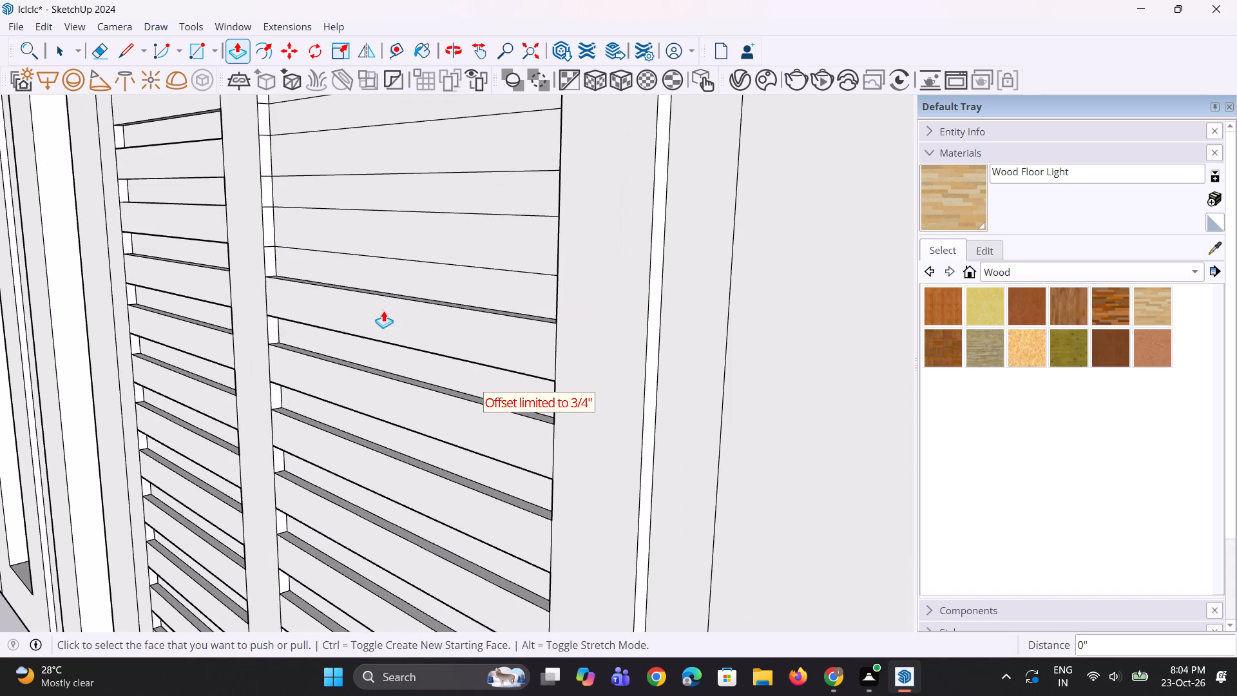
{"action": "double_click", "coordinate": [407, 254]}
{"action": "scroll", "coordinate": [341, 433], "scroll_direction": "down", "scroll_amount": 5}
{"action": "scroll", "coordinate": [392, 257], "scroll_direction": "up", "scroll_amount": 1}
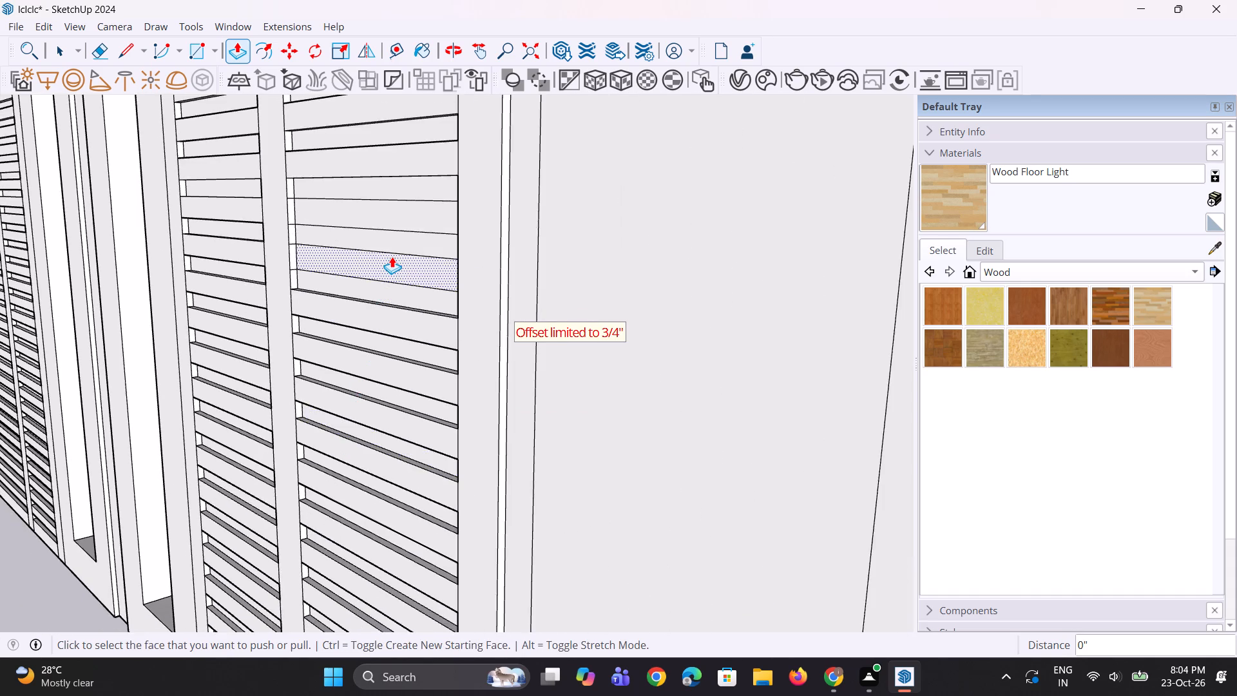
{"action": "scroll", "coordinate": [392, 256], "scroll_direction": "up", "scroll_amount": 1}
{"action": "double_click", "coordinate": [392, 255]}
{"action": "scroll", "coordinate": [338, 416], "scroll_direction": "down", "scroll_amount": 9}
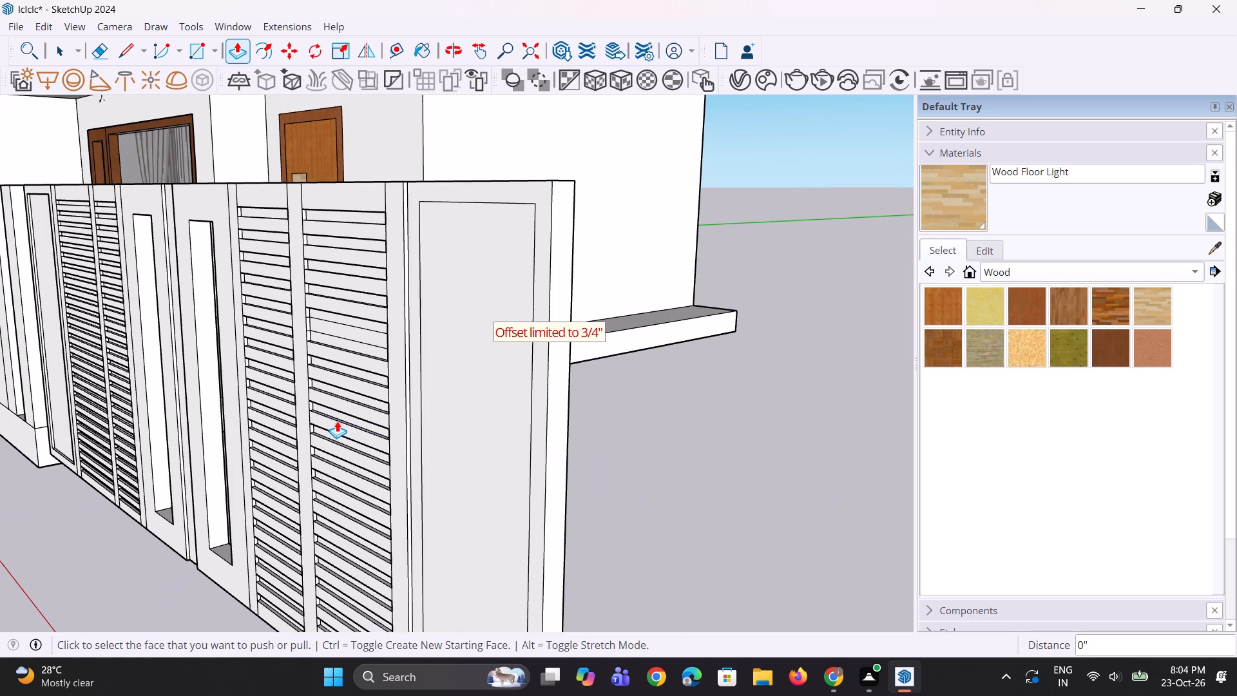
{"action": "scroll", "coordinate": [336, 428], "scroll_direction": "down", "scroll_amount": 4}
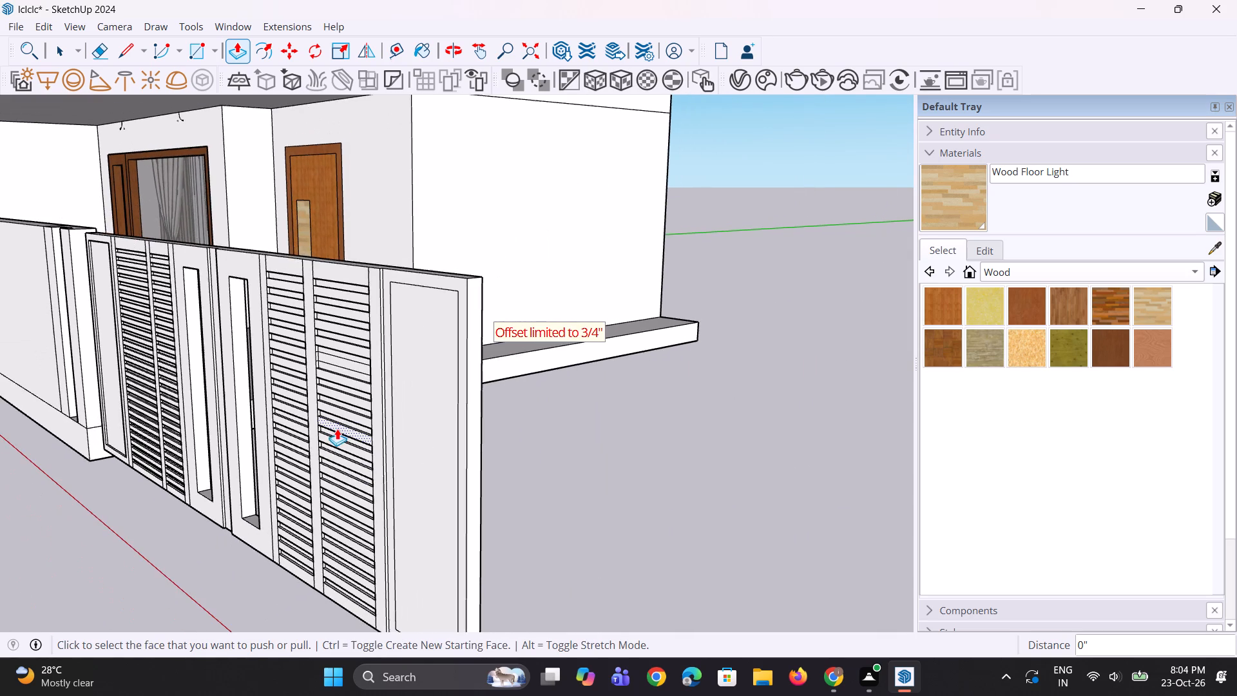
{"action": "scroll", "coordinate": [348, 367], "scroll_direction": "up", "scroll_amount": 9}
{"action": "middle_click_drag", "start_coordinate": [344, 380], "coordinate": [325, 400]}
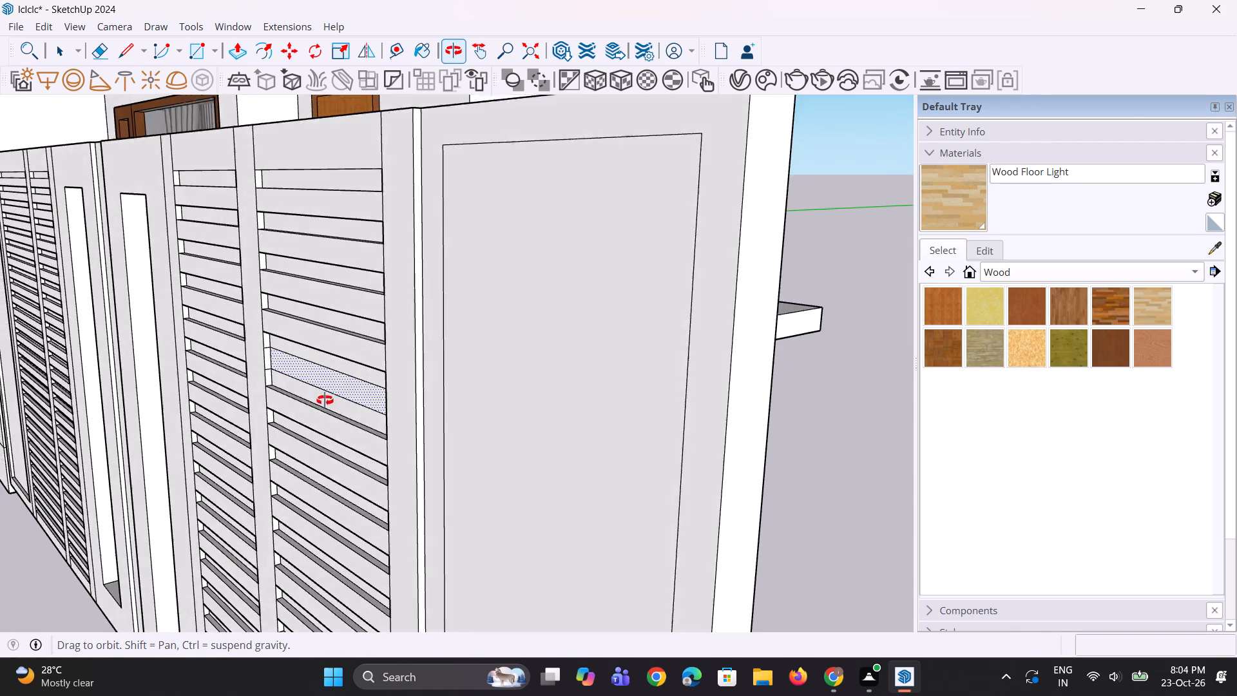
{"action": "middle_click_drag", "start_coordinate": [325, 400], "coordinate": [377, 378]}
{"action": "scroll", "coordinate": [317, 410], "scroll_direction": "down", "scroll_amount": 1}
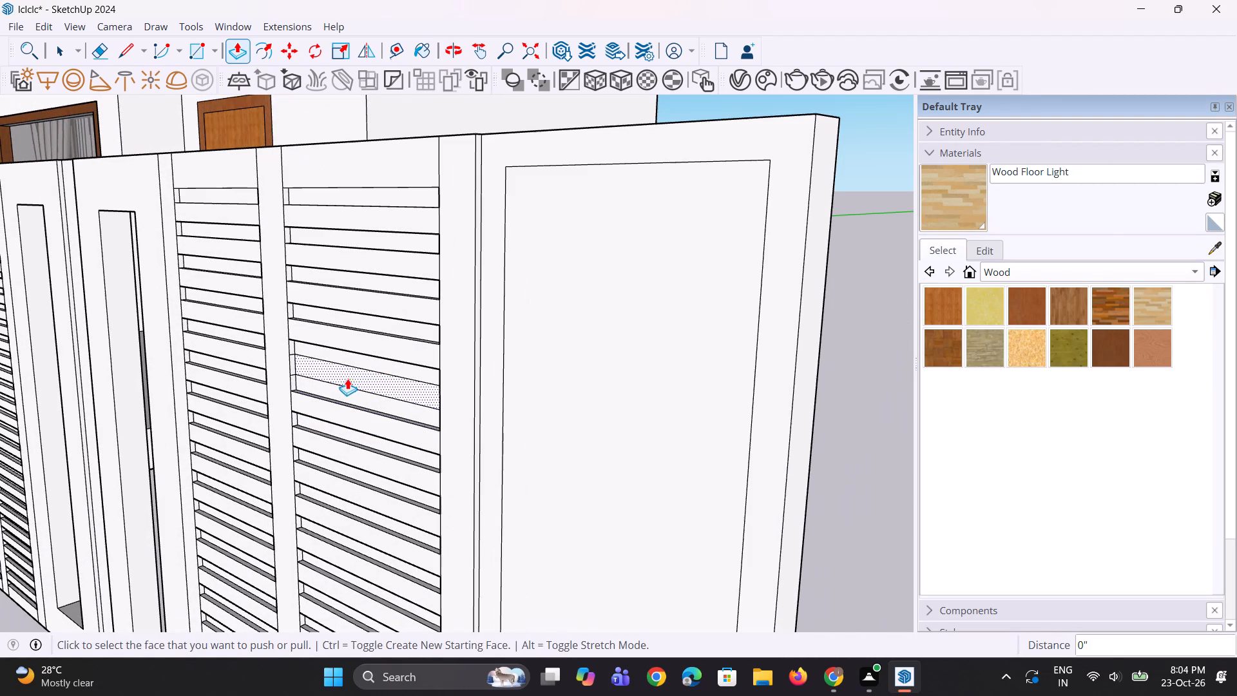
{"action": "double_click", "coordinate": [349, 376]}
Pull the border frame of the plain end panel outward 3/4", flush with the adjacent upright.
{"action": "middle_click_drag", "start_coordinate": [224, 431], "coordinate": [519, 210]}
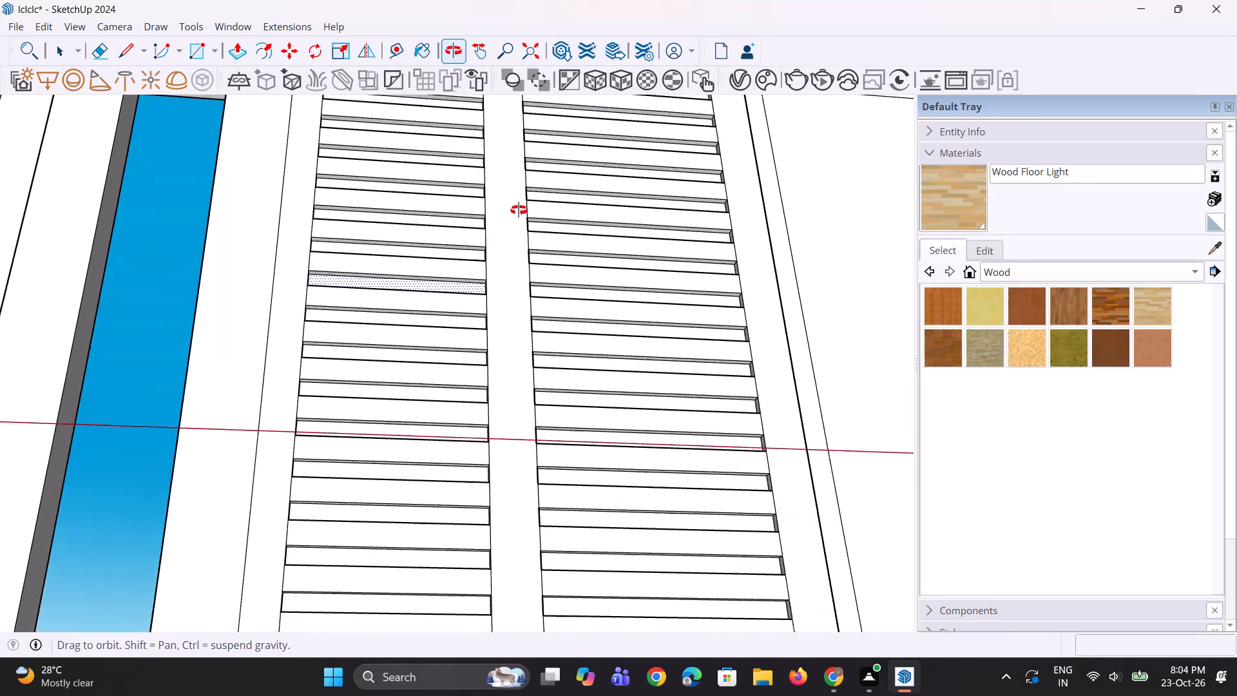
{"action": "middle_click_drag", "start_coordinate": [519, 210], "coordinate": [172, 477]}
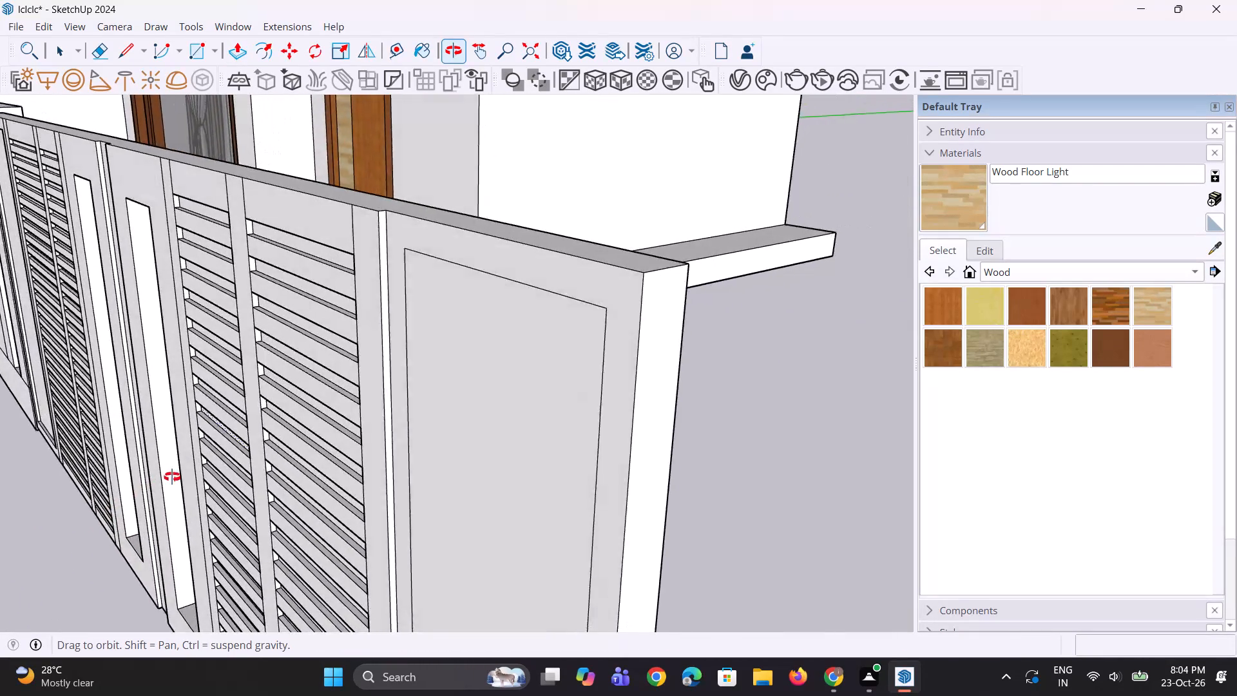
{"action": "middle_click_drag", "start_coordinate": [172, 477], "coordinate": [182, 474]}
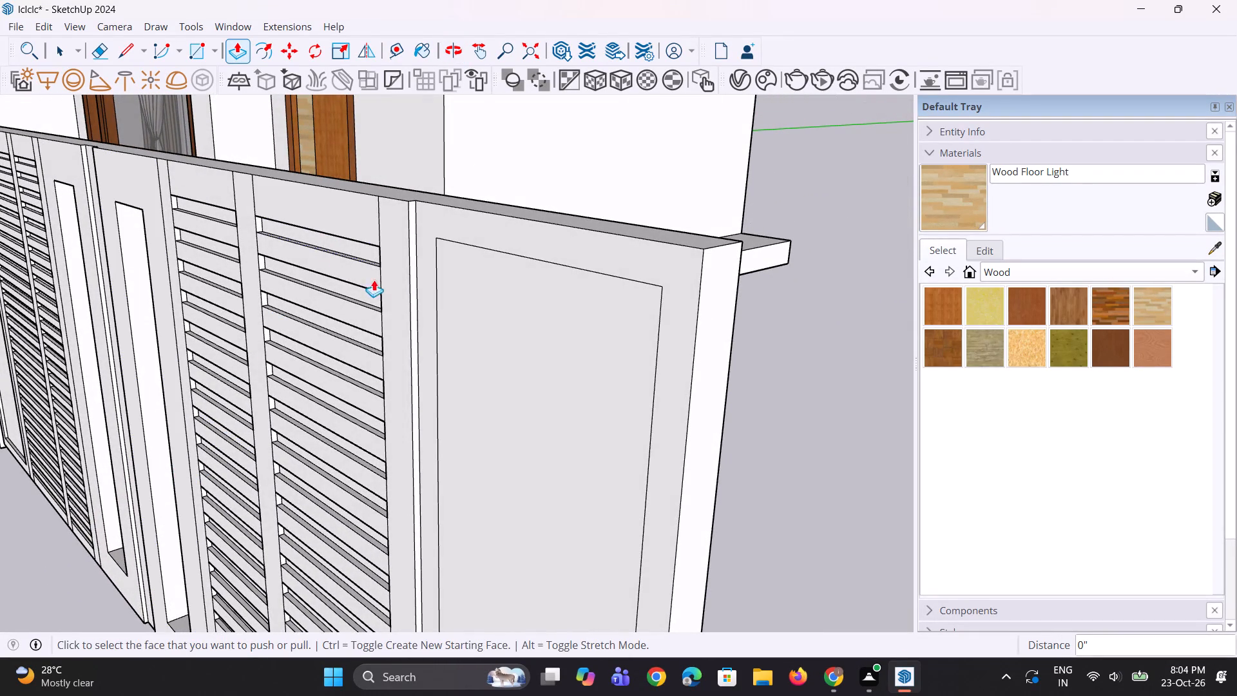
{"action": "left_click", "coordinate": [436, 287]}
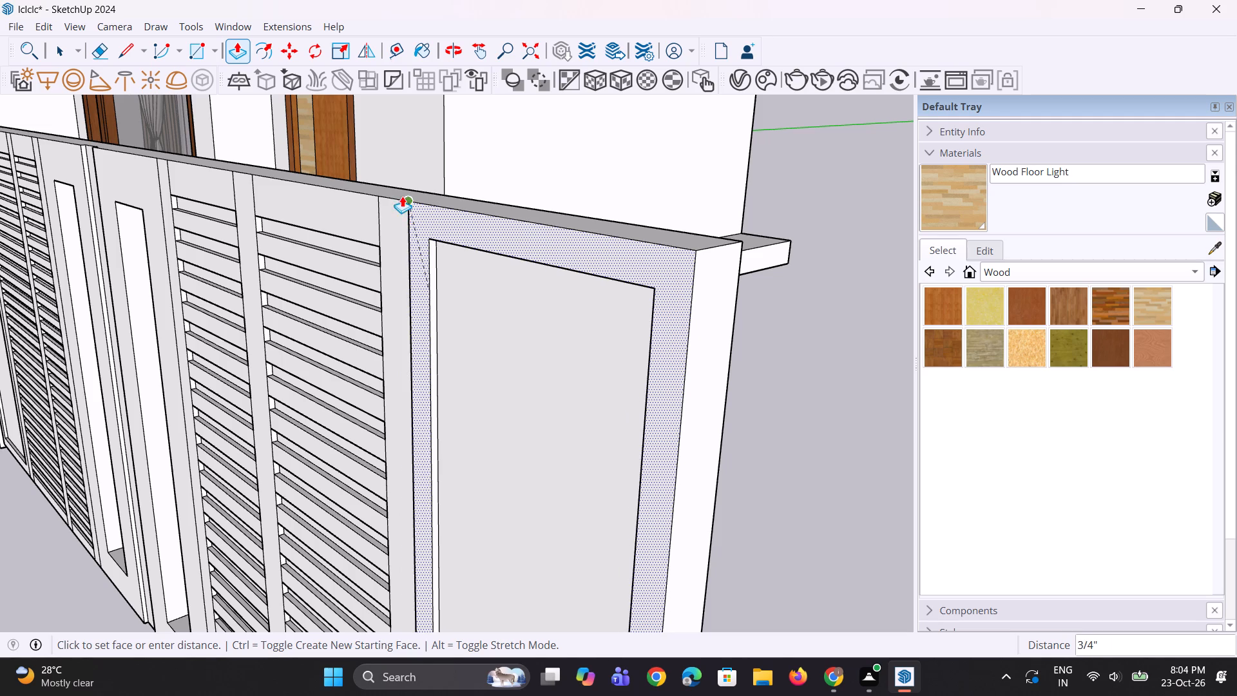
{"action": "left_click", "coordinate": [386, 209]}
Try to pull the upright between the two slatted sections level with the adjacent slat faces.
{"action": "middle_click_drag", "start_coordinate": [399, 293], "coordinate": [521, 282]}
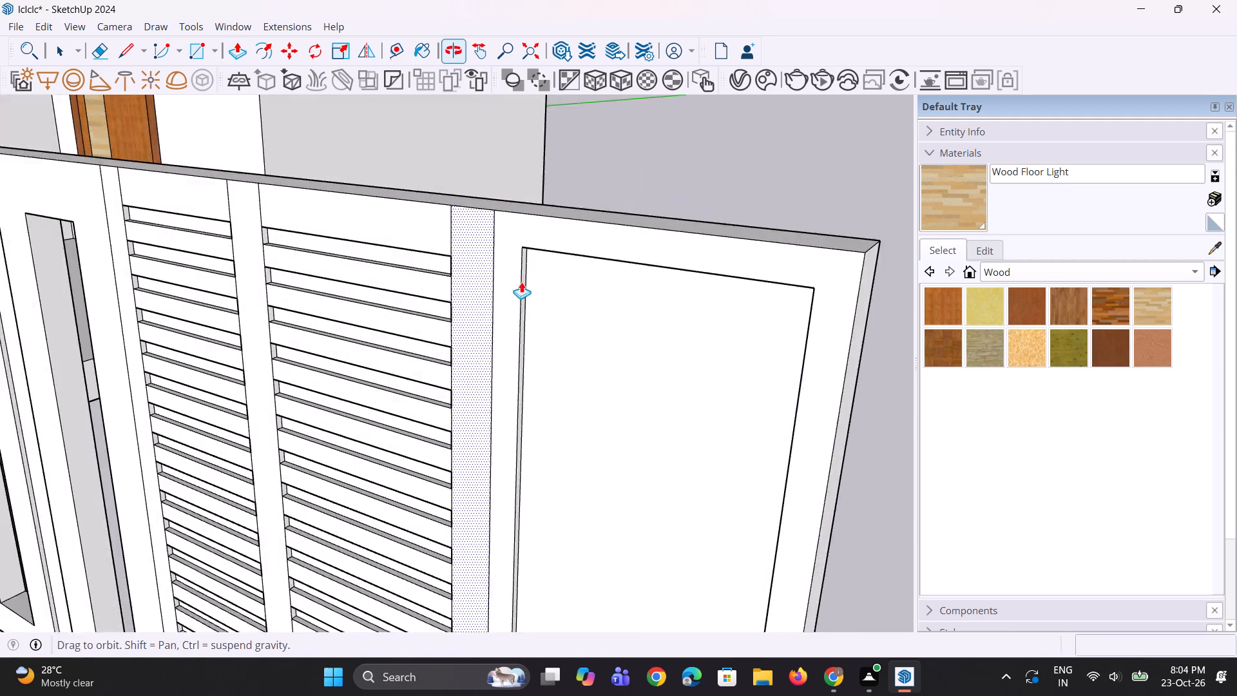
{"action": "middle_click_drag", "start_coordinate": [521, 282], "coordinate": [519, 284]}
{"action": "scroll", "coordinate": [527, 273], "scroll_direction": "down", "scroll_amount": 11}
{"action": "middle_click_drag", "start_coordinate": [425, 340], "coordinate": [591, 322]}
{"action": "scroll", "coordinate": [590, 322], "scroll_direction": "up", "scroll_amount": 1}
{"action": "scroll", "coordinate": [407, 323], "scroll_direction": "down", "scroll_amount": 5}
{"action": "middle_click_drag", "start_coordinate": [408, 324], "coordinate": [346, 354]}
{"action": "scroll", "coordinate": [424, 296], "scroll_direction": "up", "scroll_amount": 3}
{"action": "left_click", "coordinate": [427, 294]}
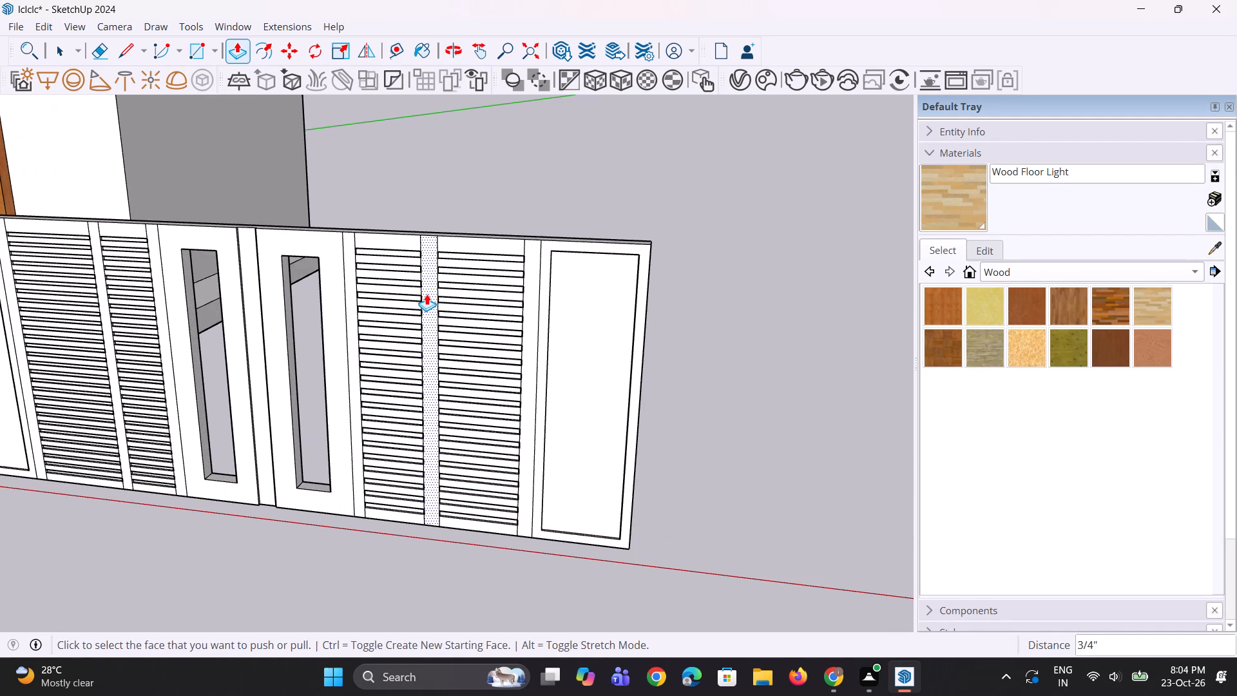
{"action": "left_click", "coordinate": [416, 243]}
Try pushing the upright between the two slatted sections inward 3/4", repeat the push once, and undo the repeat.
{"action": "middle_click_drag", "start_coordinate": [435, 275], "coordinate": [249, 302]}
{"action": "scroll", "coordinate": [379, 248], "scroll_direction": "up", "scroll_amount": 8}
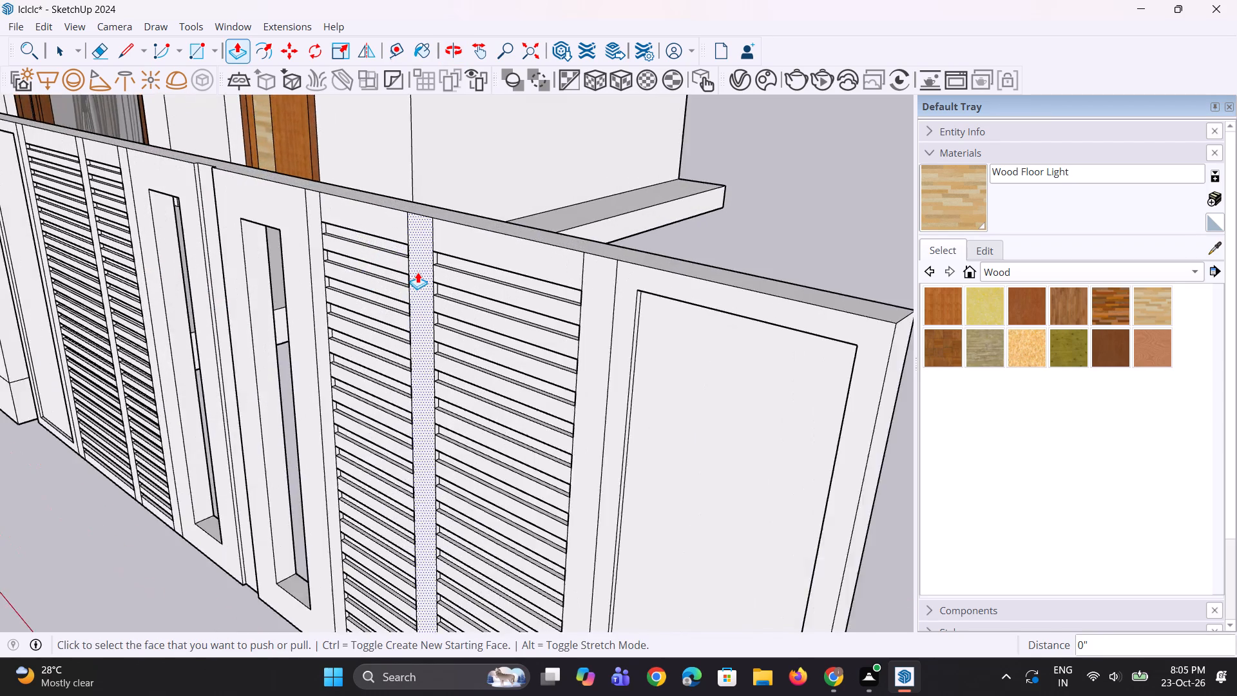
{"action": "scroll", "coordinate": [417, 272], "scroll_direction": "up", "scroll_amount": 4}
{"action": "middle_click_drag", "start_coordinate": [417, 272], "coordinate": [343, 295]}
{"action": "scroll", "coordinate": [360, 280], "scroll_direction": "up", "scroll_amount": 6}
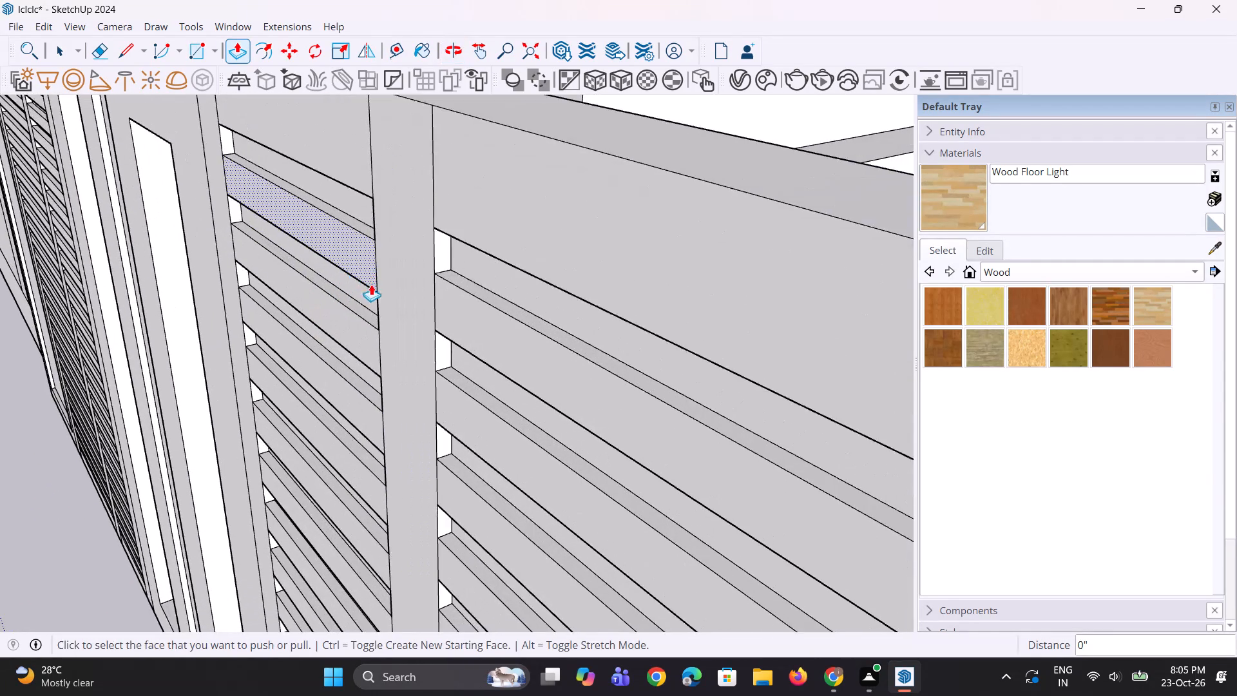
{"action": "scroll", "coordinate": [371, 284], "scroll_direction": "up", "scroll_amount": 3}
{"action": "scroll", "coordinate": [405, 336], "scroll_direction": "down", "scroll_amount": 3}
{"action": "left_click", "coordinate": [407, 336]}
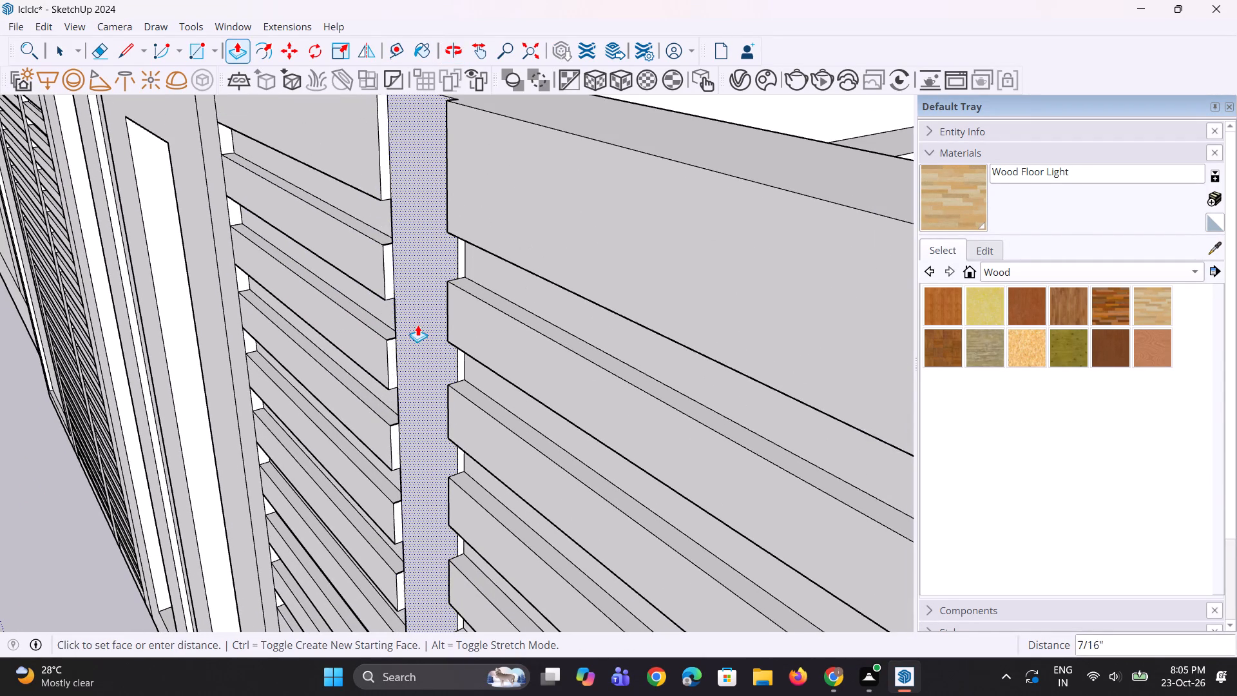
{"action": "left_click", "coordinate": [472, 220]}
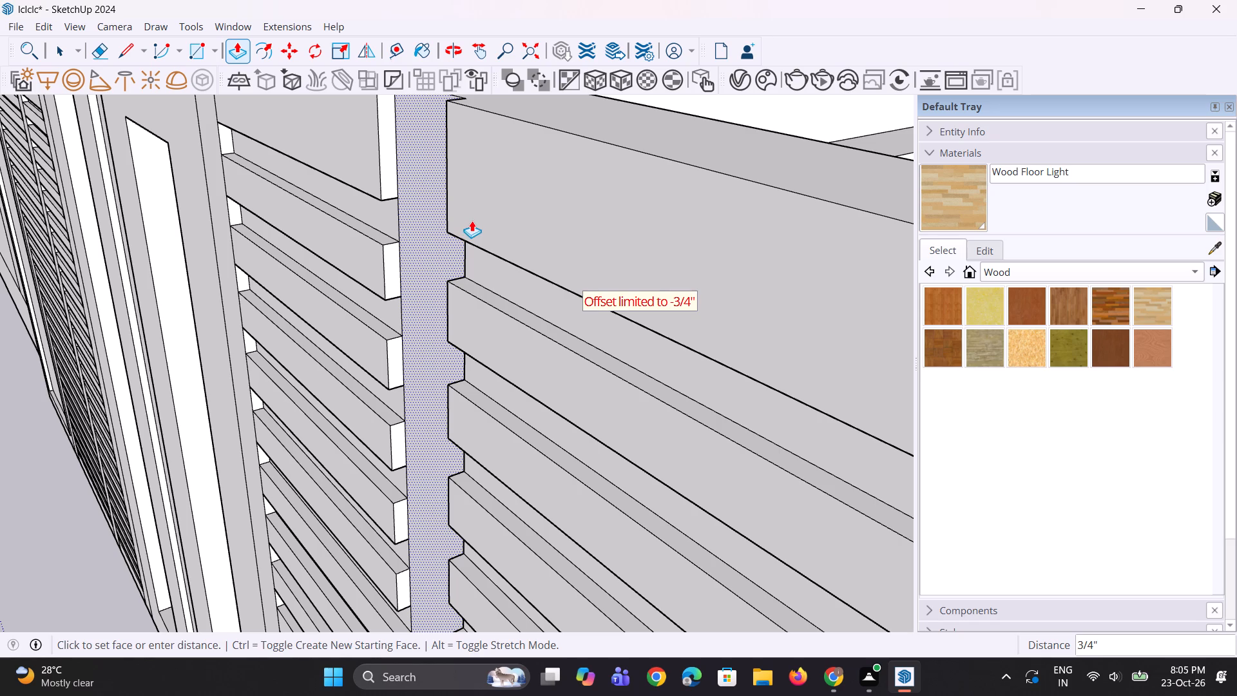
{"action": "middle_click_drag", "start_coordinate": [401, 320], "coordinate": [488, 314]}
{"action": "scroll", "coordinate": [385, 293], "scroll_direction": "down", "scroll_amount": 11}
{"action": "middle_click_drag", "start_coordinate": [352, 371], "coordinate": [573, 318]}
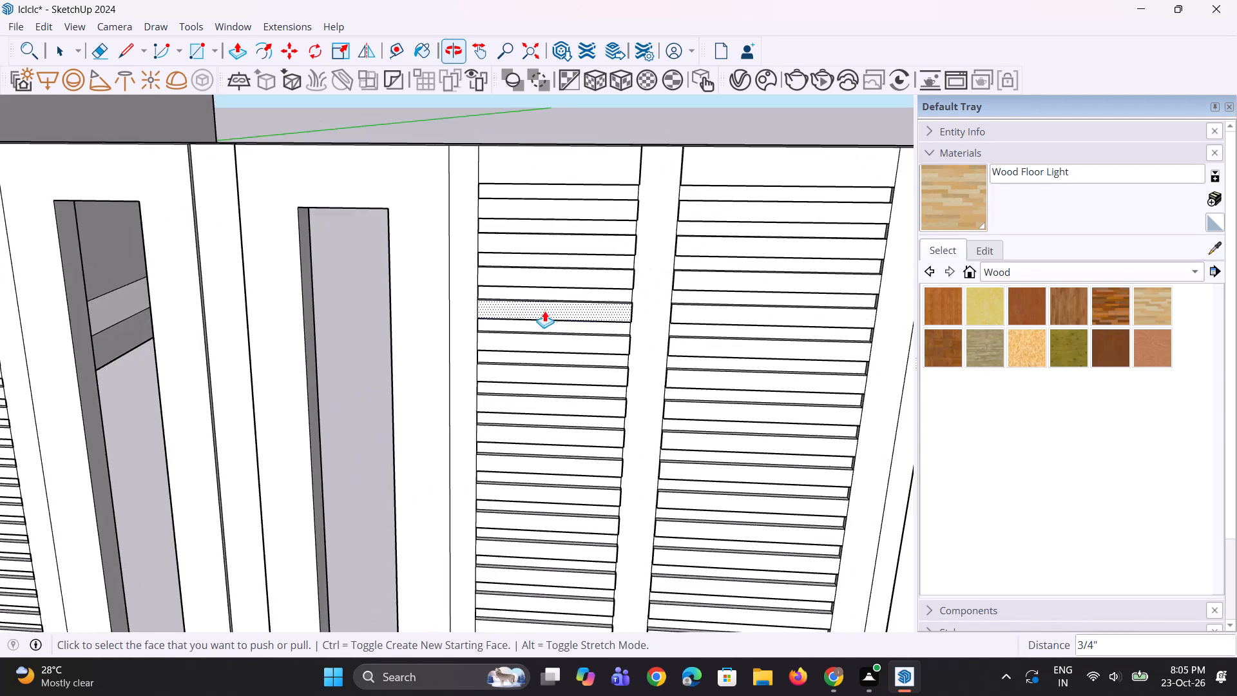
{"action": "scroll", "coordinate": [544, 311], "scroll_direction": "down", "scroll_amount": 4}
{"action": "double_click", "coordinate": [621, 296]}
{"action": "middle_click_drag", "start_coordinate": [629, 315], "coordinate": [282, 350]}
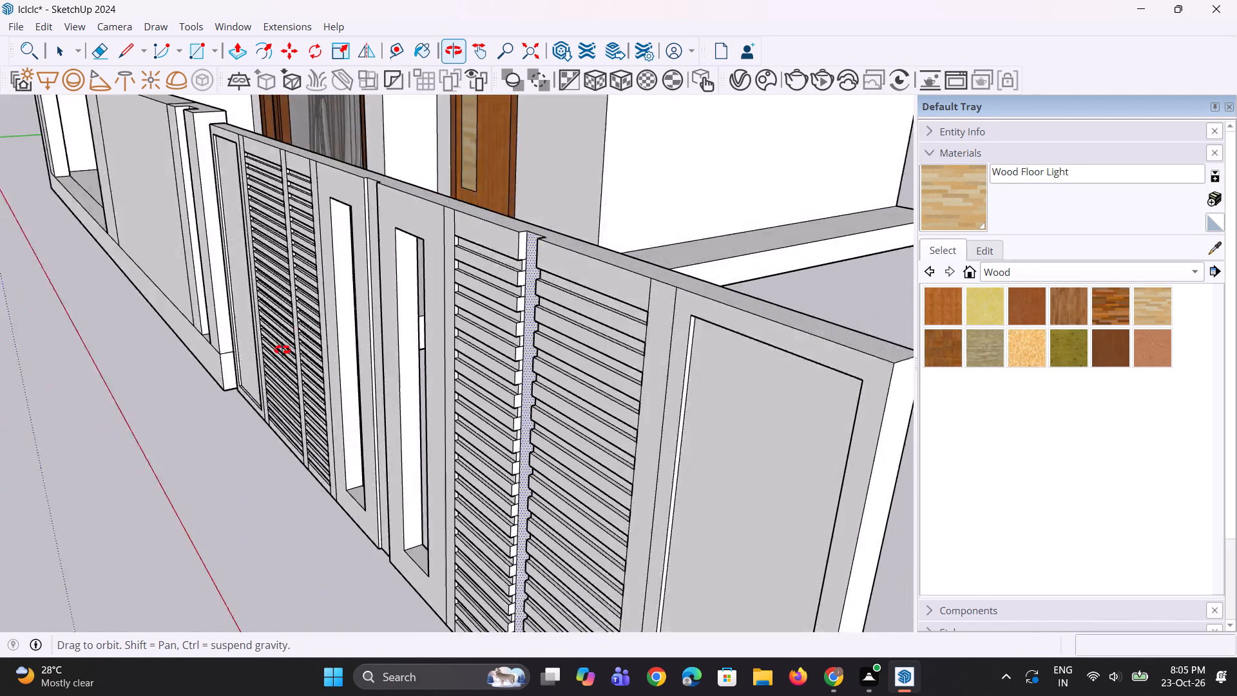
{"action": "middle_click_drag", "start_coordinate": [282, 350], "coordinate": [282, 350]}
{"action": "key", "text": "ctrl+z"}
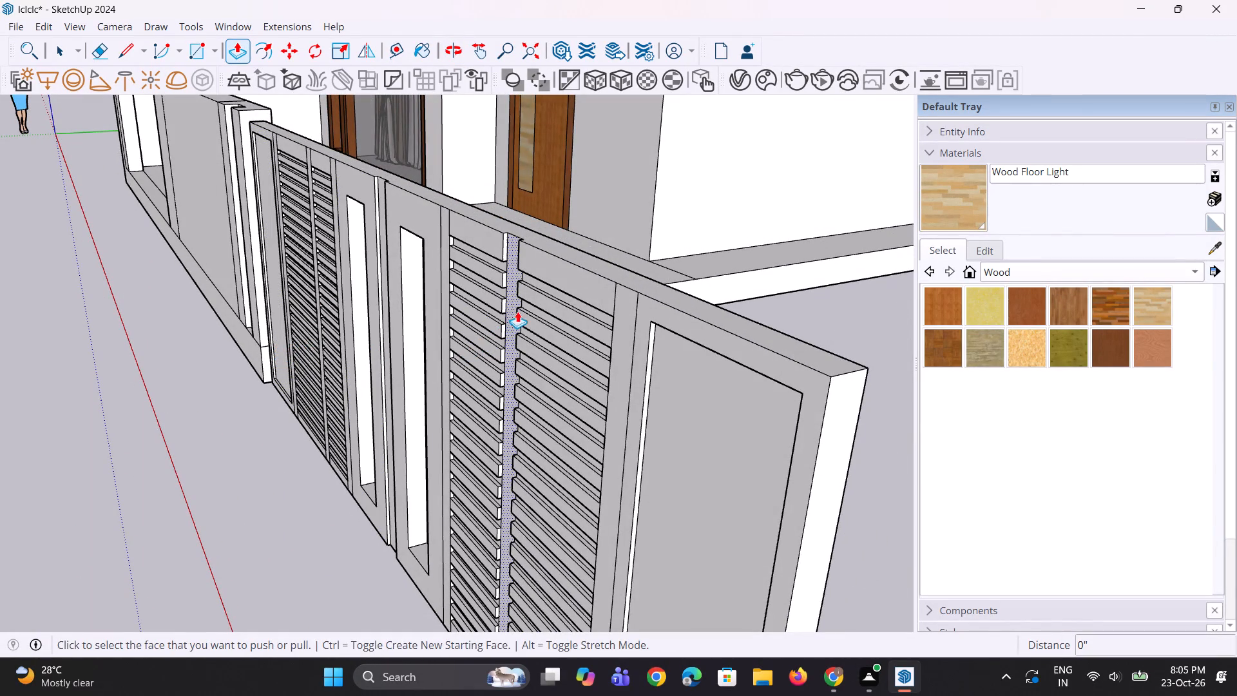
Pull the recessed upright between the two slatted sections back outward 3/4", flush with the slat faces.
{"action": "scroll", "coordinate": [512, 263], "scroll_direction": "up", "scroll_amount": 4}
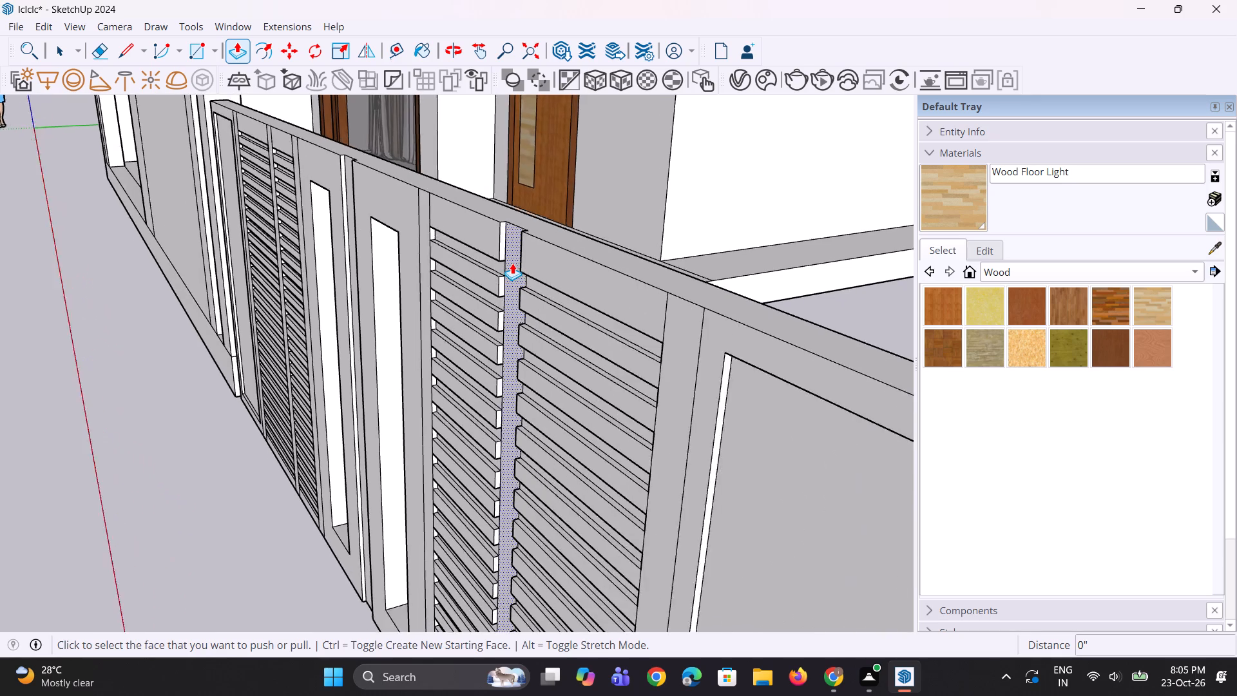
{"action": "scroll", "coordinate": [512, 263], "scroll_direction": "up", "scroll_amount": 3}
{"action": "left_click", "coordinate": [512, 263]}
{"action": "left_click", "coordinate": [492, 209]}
Examine the whole gate front and its placement beside the boundary wall.
{"action": "middle_click_drag", "start_coordinate": [426, 298], "coordinate": [527, 308]}
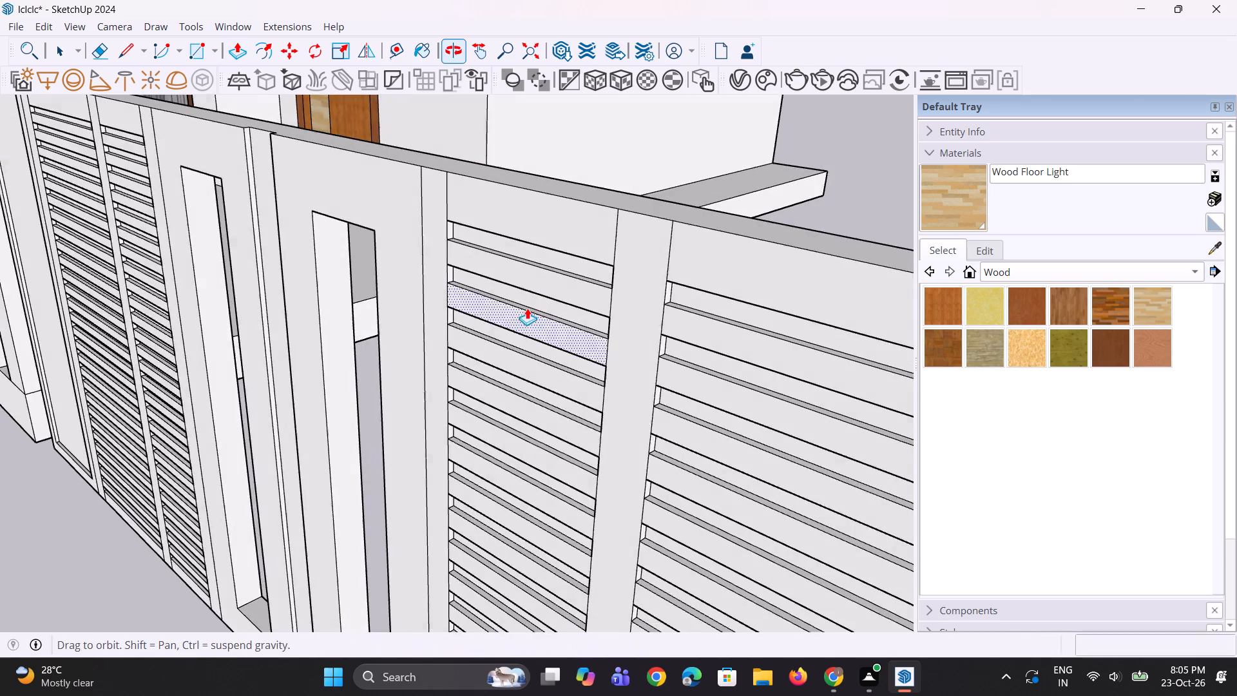
{"action": "scroll", "coordinate": [528, 308], "scroll_direction": "down", "scroll_amount": 11}
{"action": "middle_click_drag", "start_coordinate": [475, 320], "coordinate": [590, 295]}
{"action": "scroll", "coordinate": [395, 324], "scroll_direction": "down", "scroll_amount": 4}
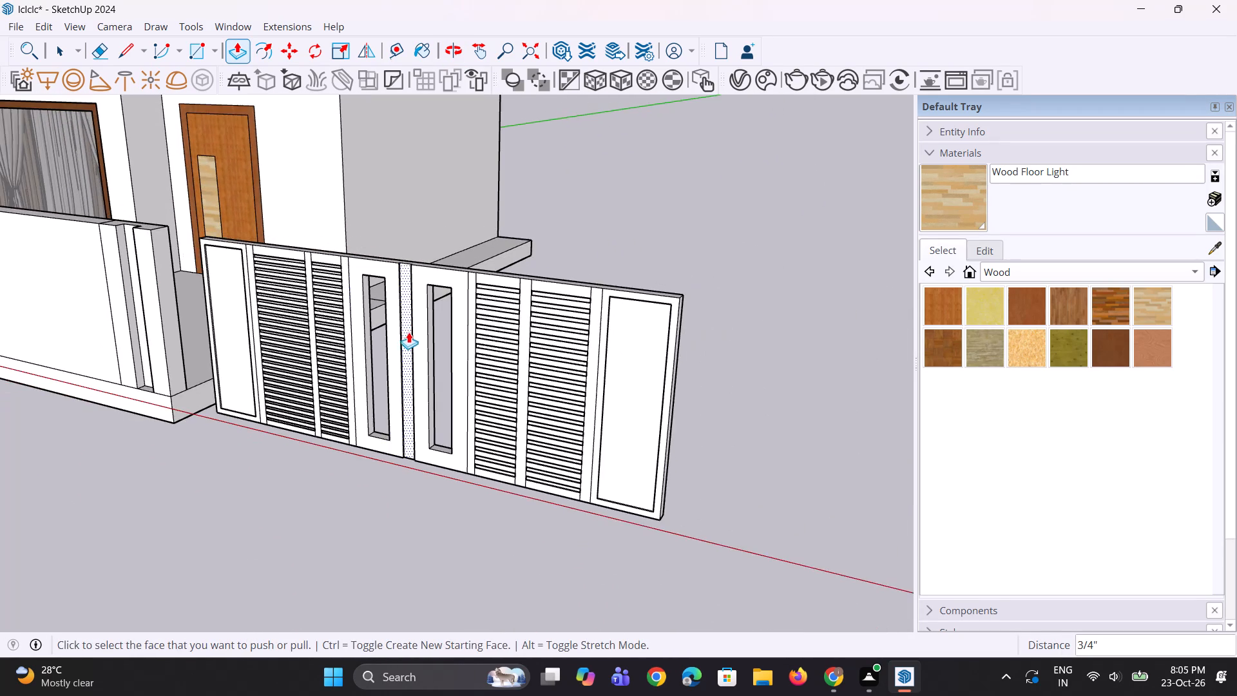
{"action": "scroll", "coordinate": [410, 334], "scroll_direction": "up", "scroll_amount": 8}
{"action": "scroll", "coordinate": [308, 374], "scroll_direction": "down", "scroll_amount": 5}
{"action": "middle_click_drag", "start_coordinate": [303, 377], "coordinate": [303, 377]}
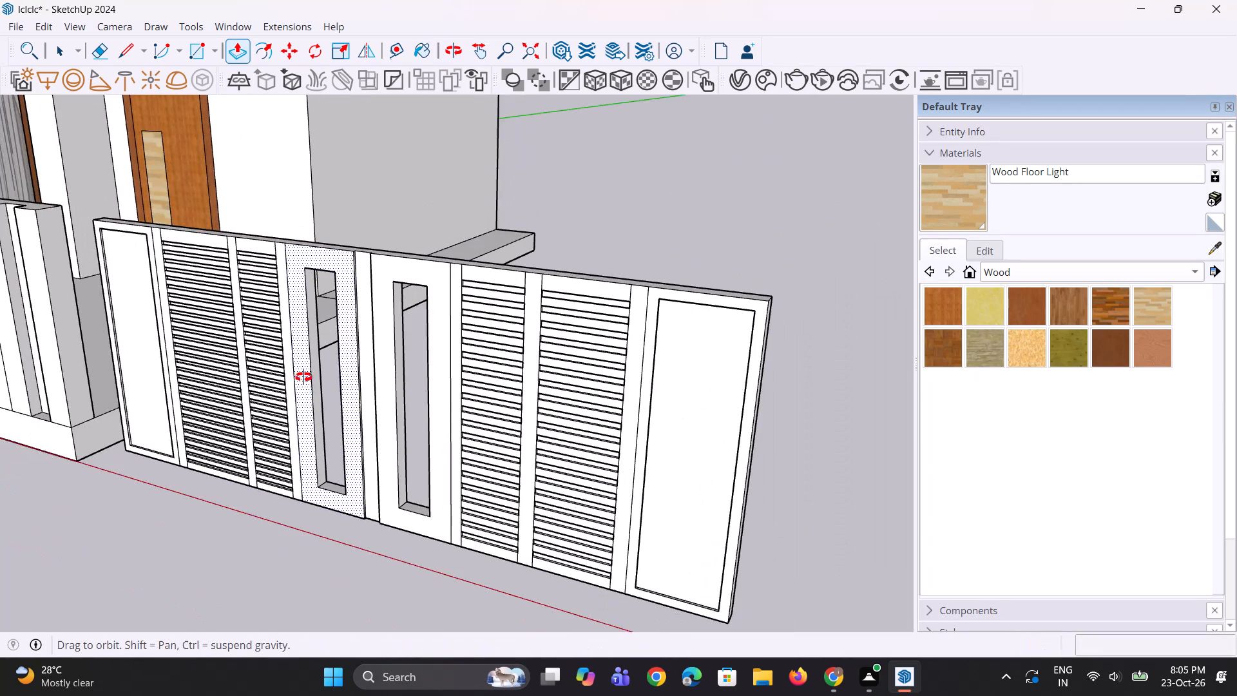
{"action": "middle_click_drag", "start_coordinate": [303, 377], "coordinate": [550, 375]}
{"action": "scroll", "coordinate": [550, 374], "scroll_direction": "down", "scroll_amount": 11}
{"action": "middle_click_drag", "start_coordinate": [448, 389], "coordinate": [430, 383]}
{"action": "scroll", "coordinate": [325, 368], "scroll_direction": "up", "scroll_amount": 2}
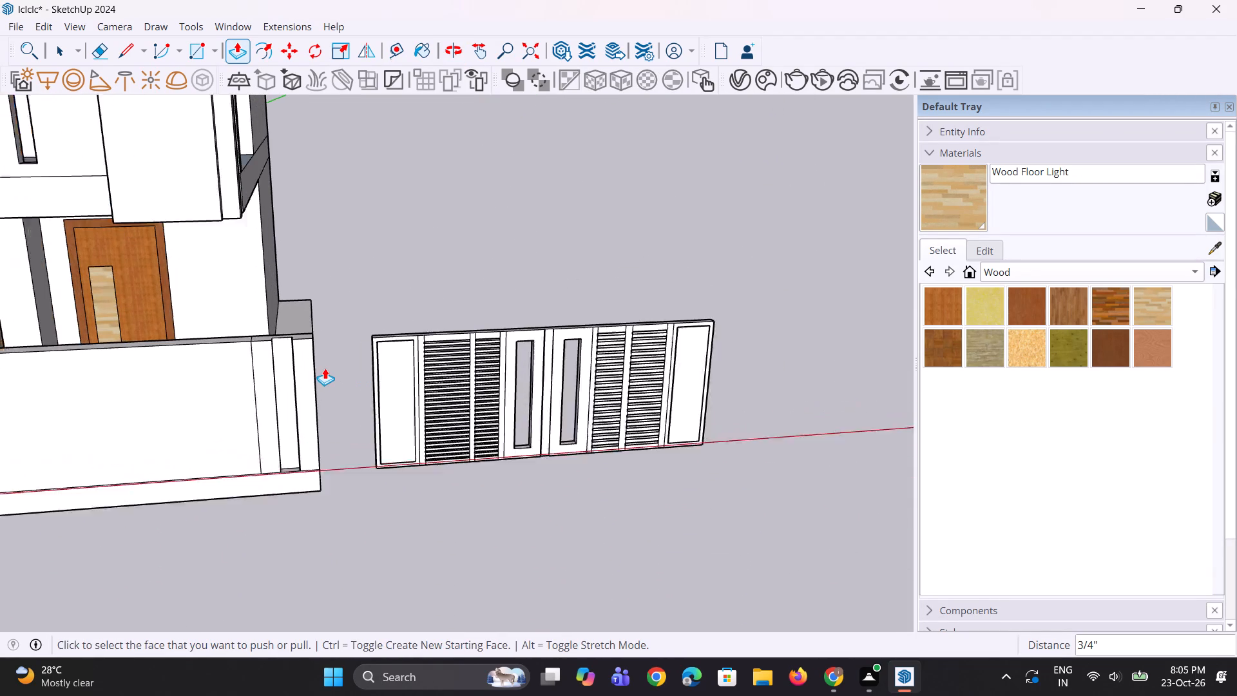
{"action": "scroll", "coordinate": [325, 368], "scroll_direction": "up", "scroll_amount": 1}
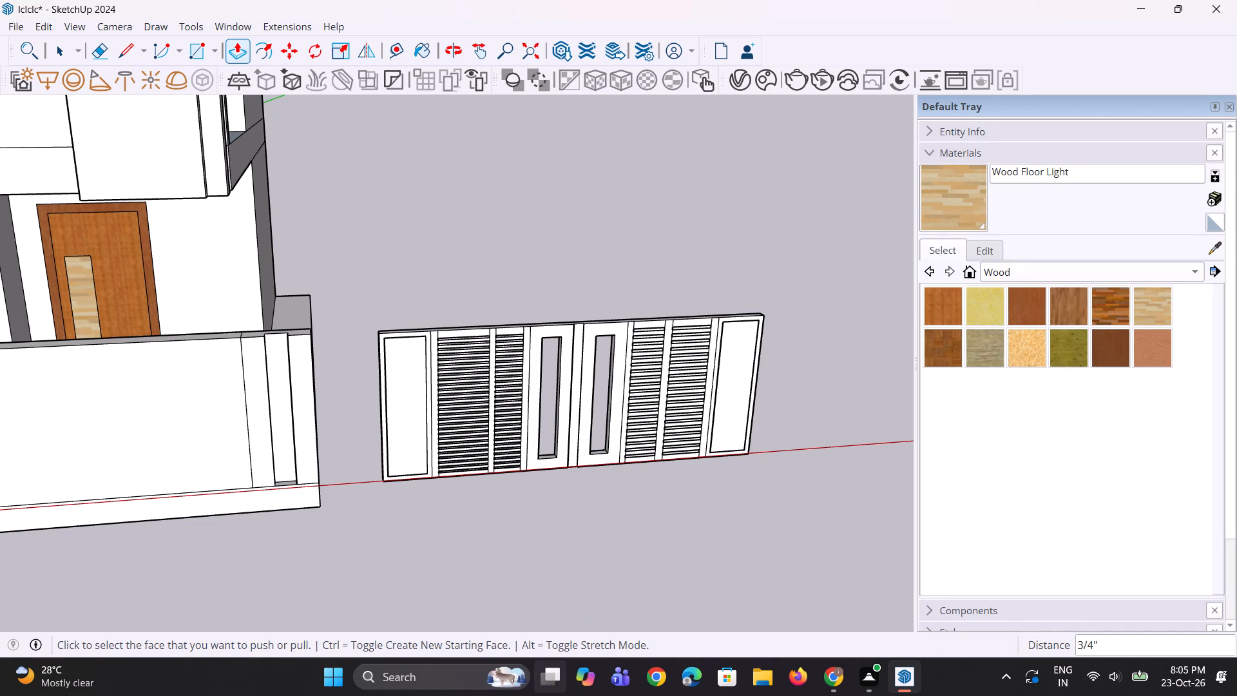
{"action": "scroll", "coordinate": [481, 628], "scroll_direction": "down", "scroll_amount": 1}
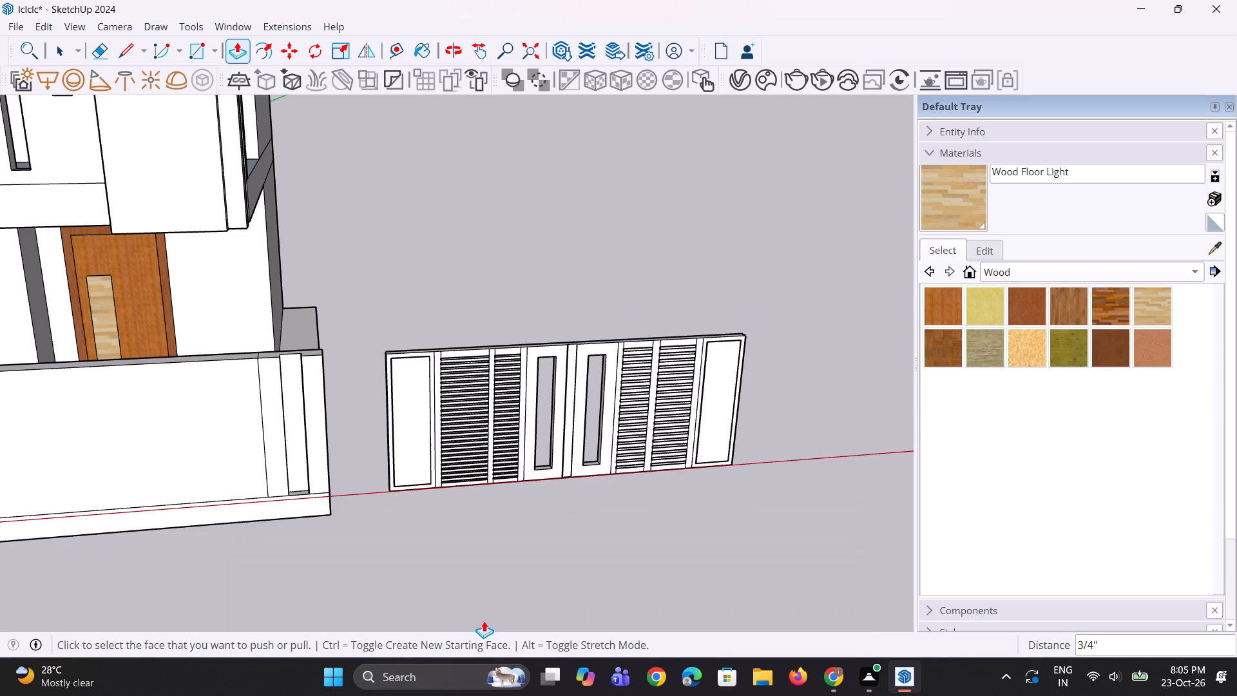
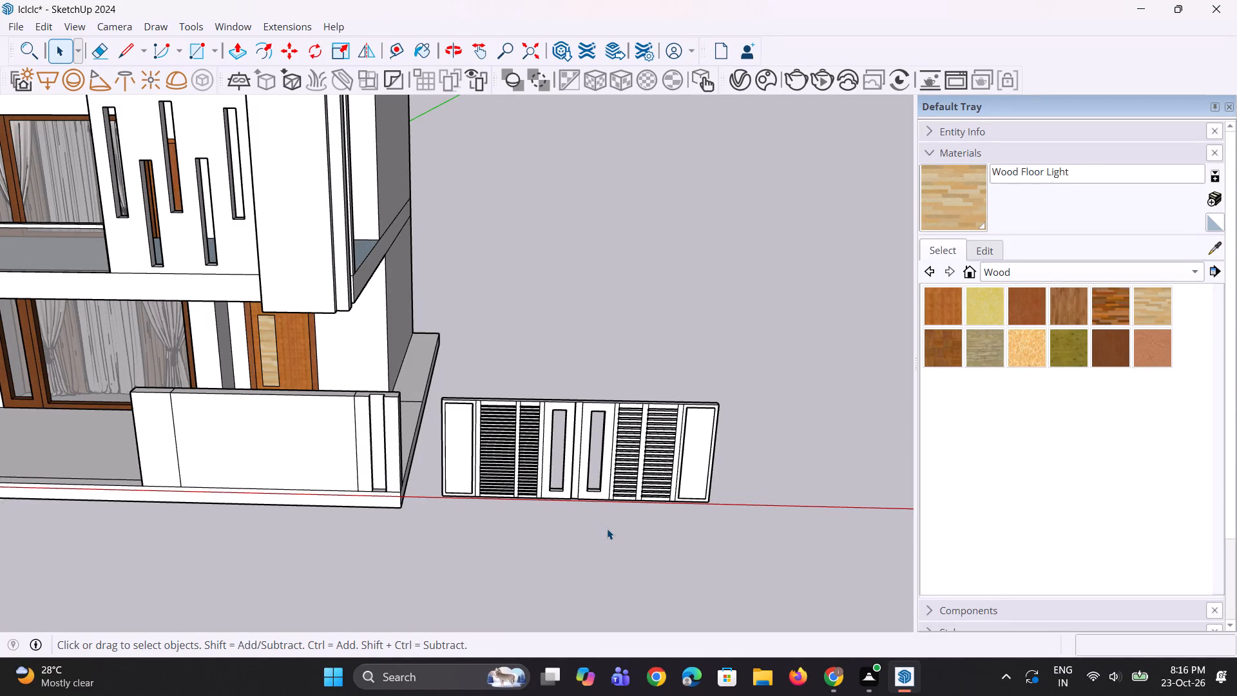
Bring the whole house and gate into view and open the V-Ray Asset Editor.
{"action": "scroll", "coordinate": [451, 448], "scroll_direction": "down", "scroll_amount": 6}
{"action": "middle_click", "coordinate": [412, 480]}
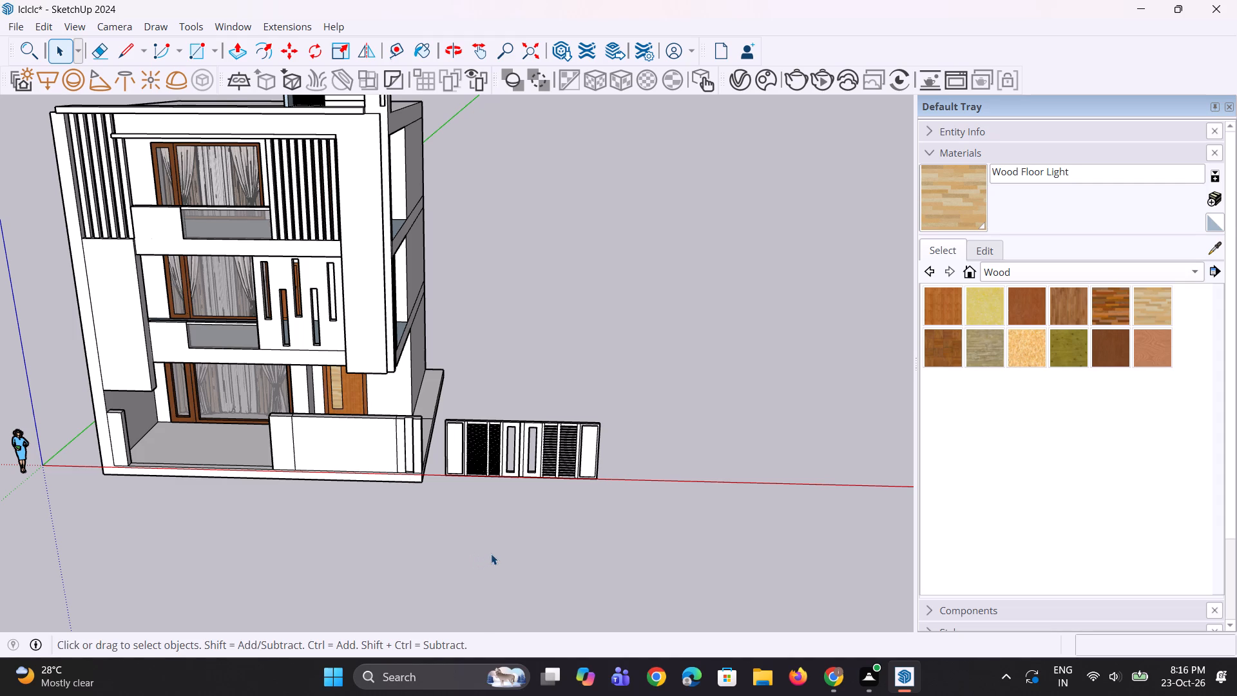
{"action": "scroll", "coordinate": [492, 553], "scroll_direction": "down", "scroll_amount": 2}
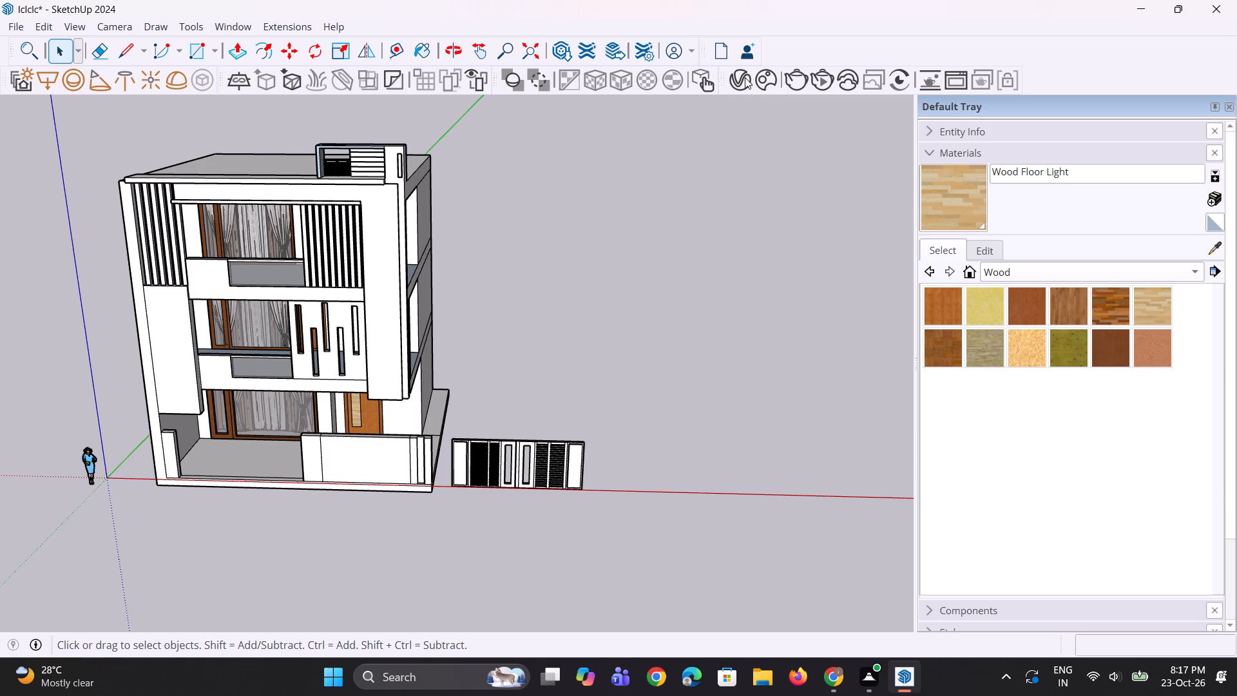
{"action": "left_click", "coordinate": [745, 77]}
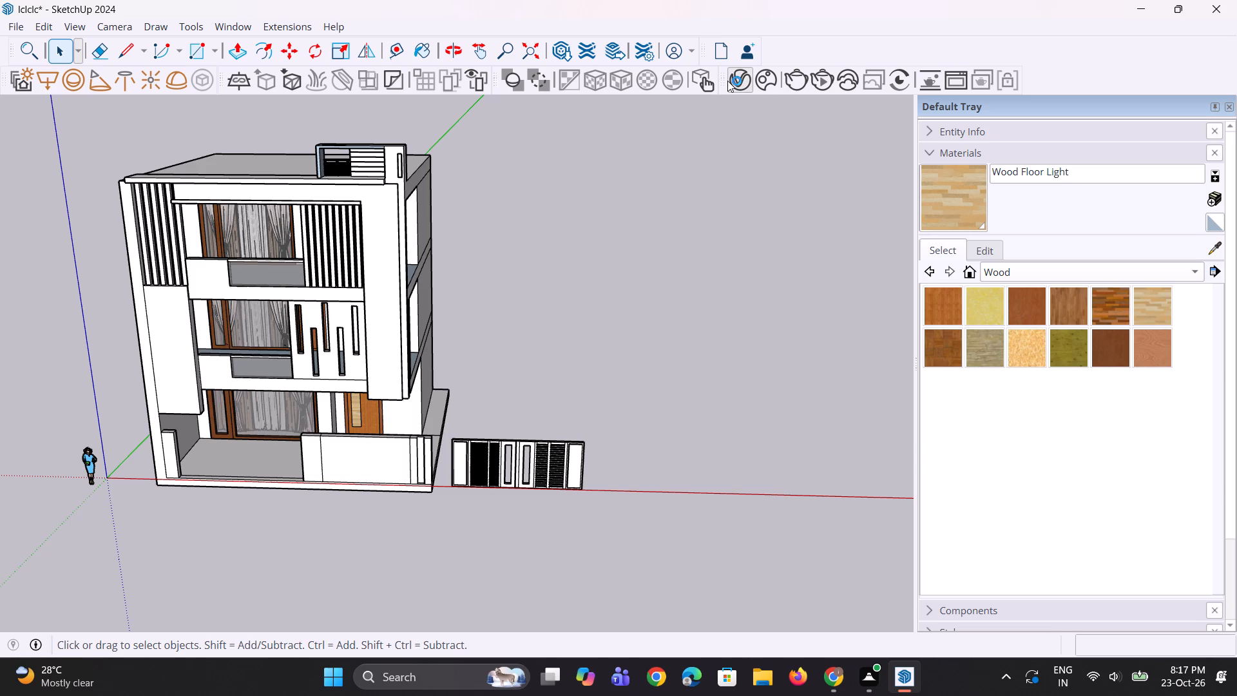
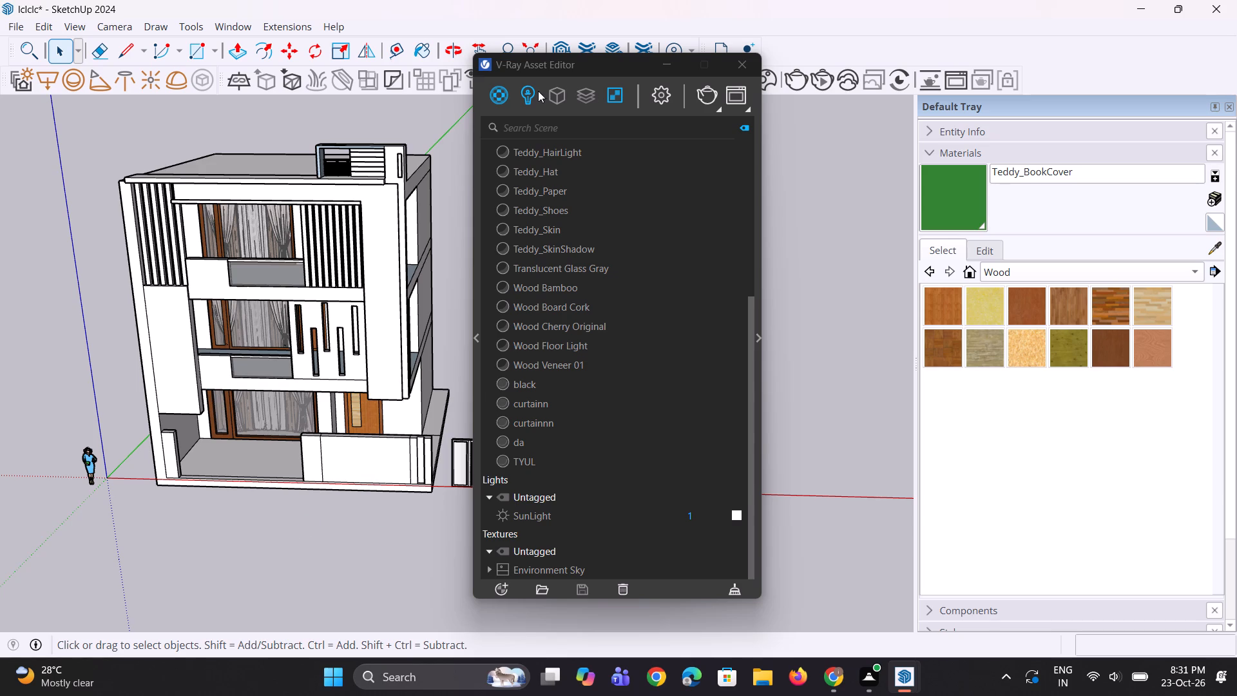
Create a generic V-Ray material and set its diffuse colour to olive grey, about R 0.522, G 0.523, B 0.443.
{"action": "right_click", "coordinate": [493, 97]}
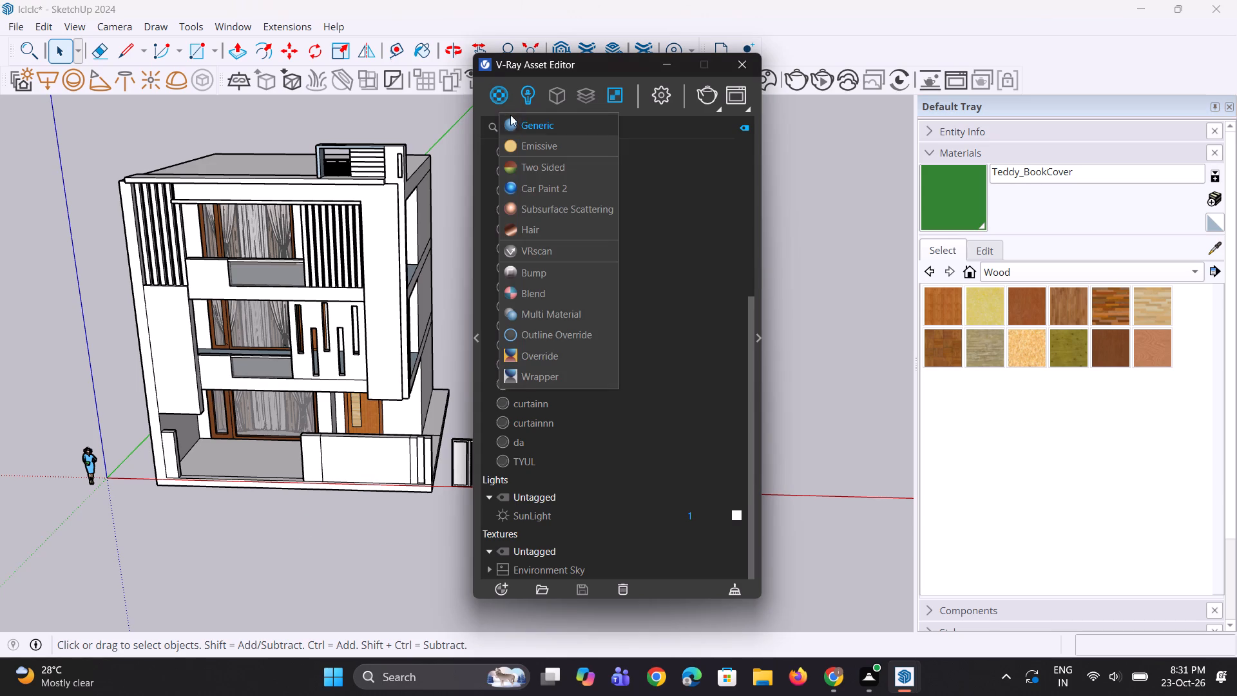
{"action": "left_click", "coordinate": [515, 124]}
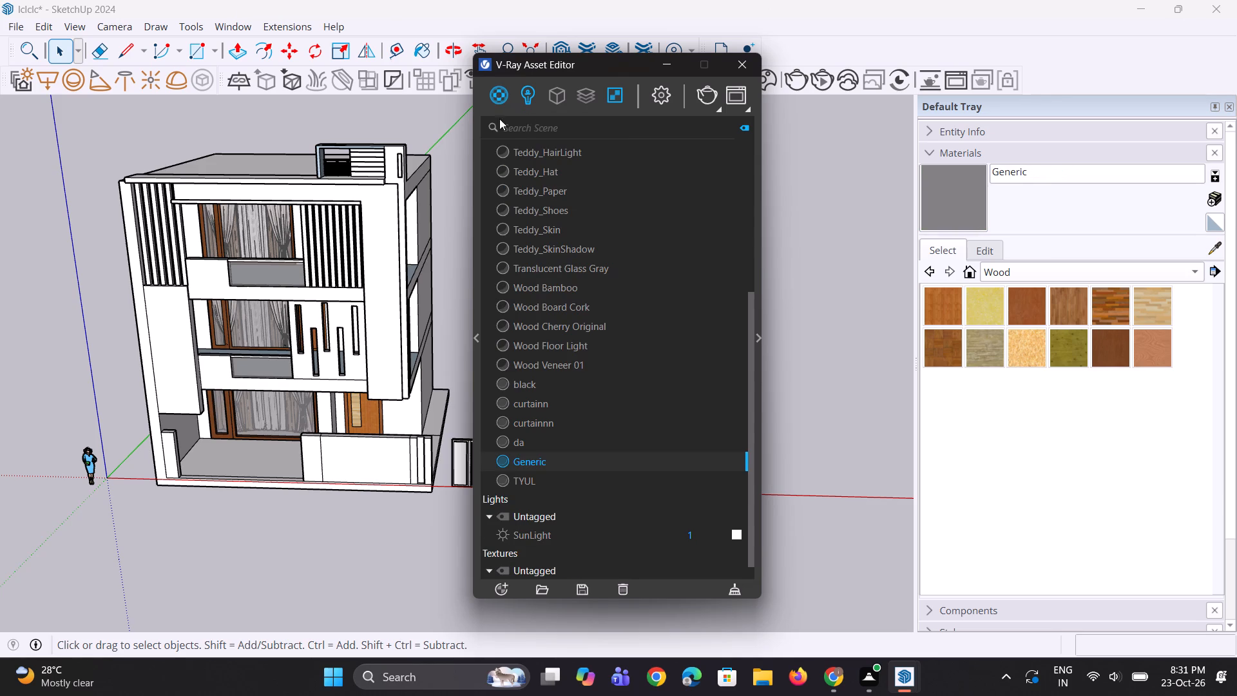
{"action": "left_click", "coordinate": [757, 342]}
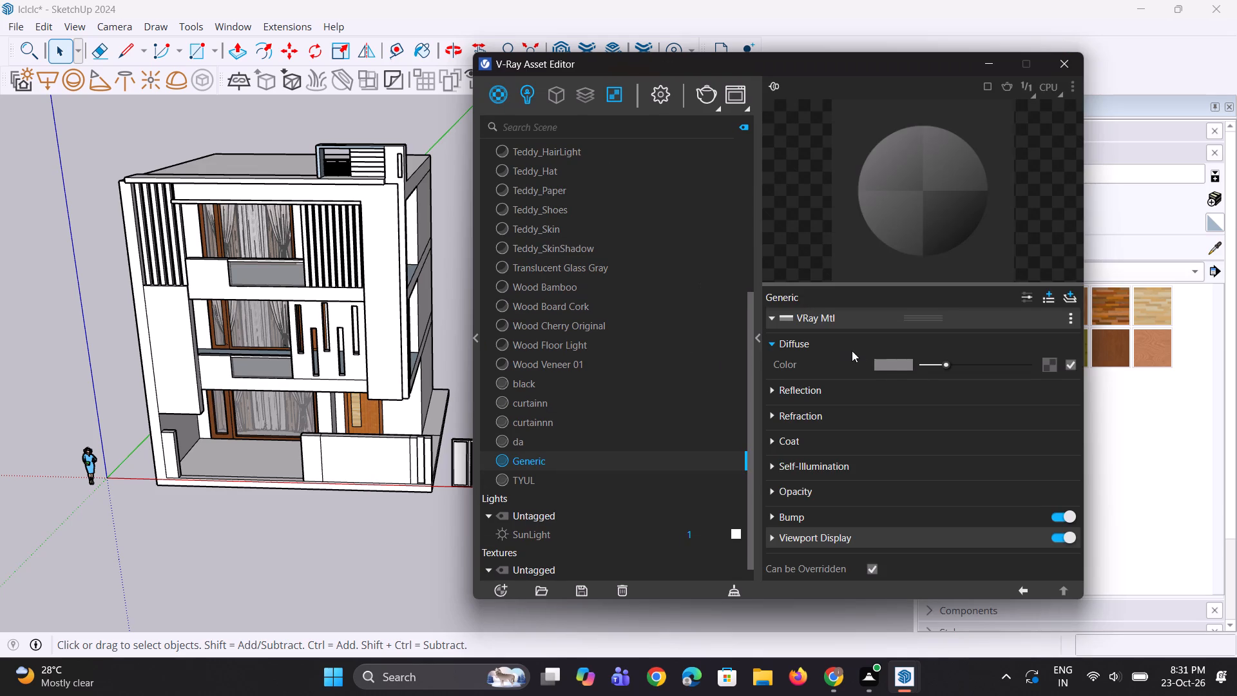
{"action": "left_click", "coordinate": [894, 362]}
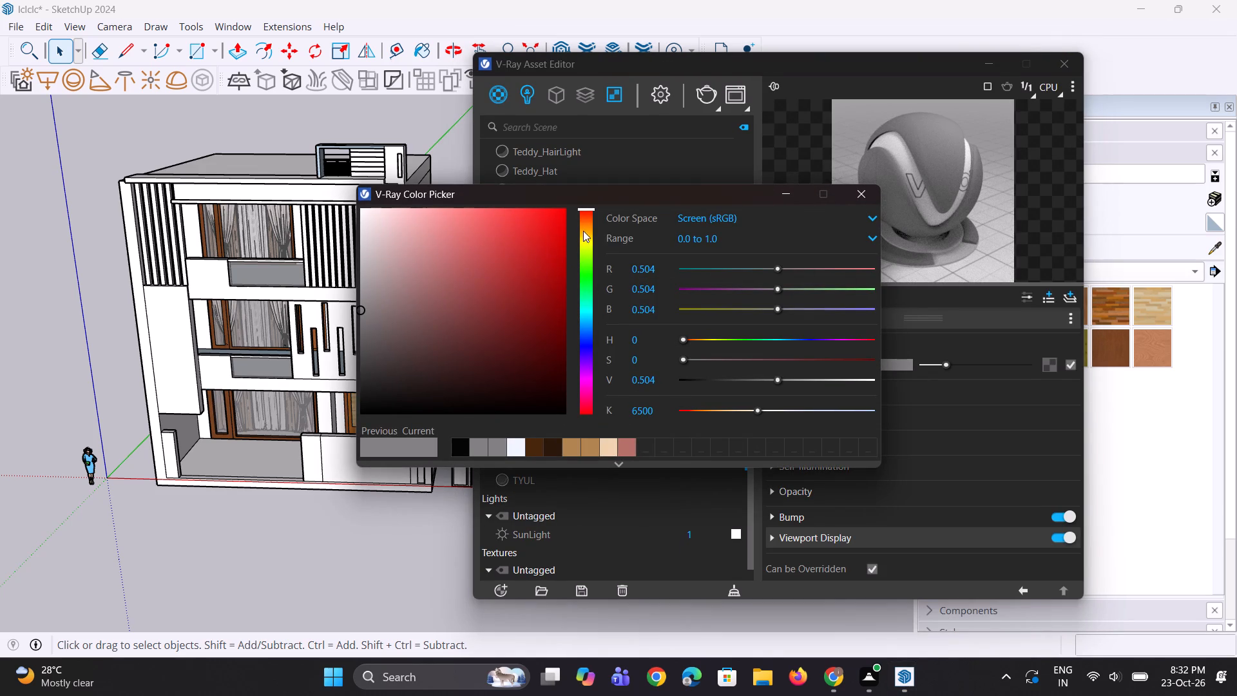
{"action": "left_click", "coordinate": [592, 244]}
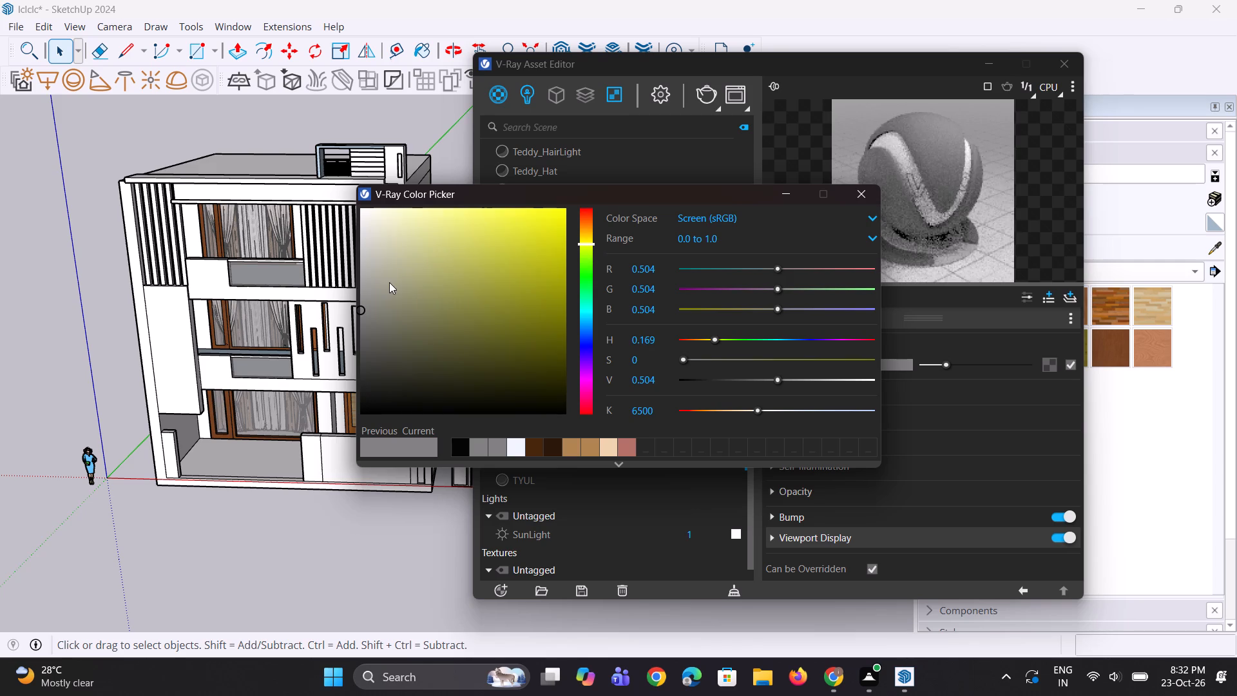
{"action": "left_click_drag", "start_coordinate": [389, 282], "coordinate": [379, 318]}
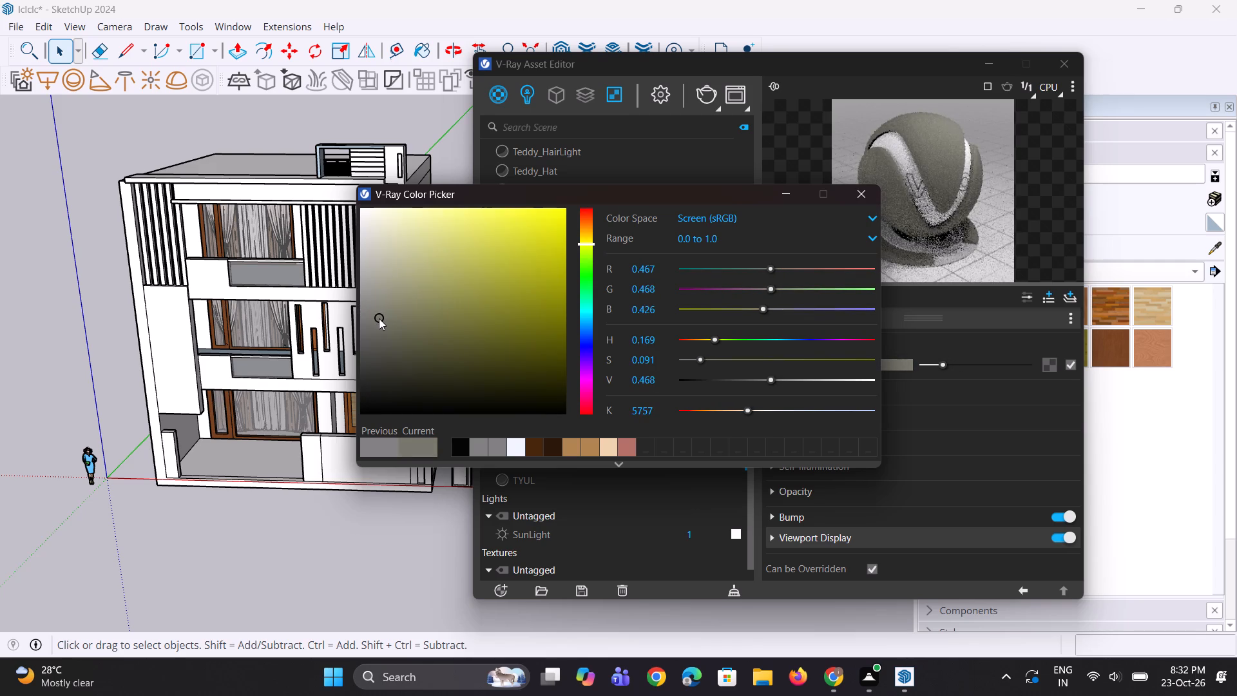
{"action": "left_click_drag", "start_coordinate": [379, 318], "coordinate": [381, 316]}
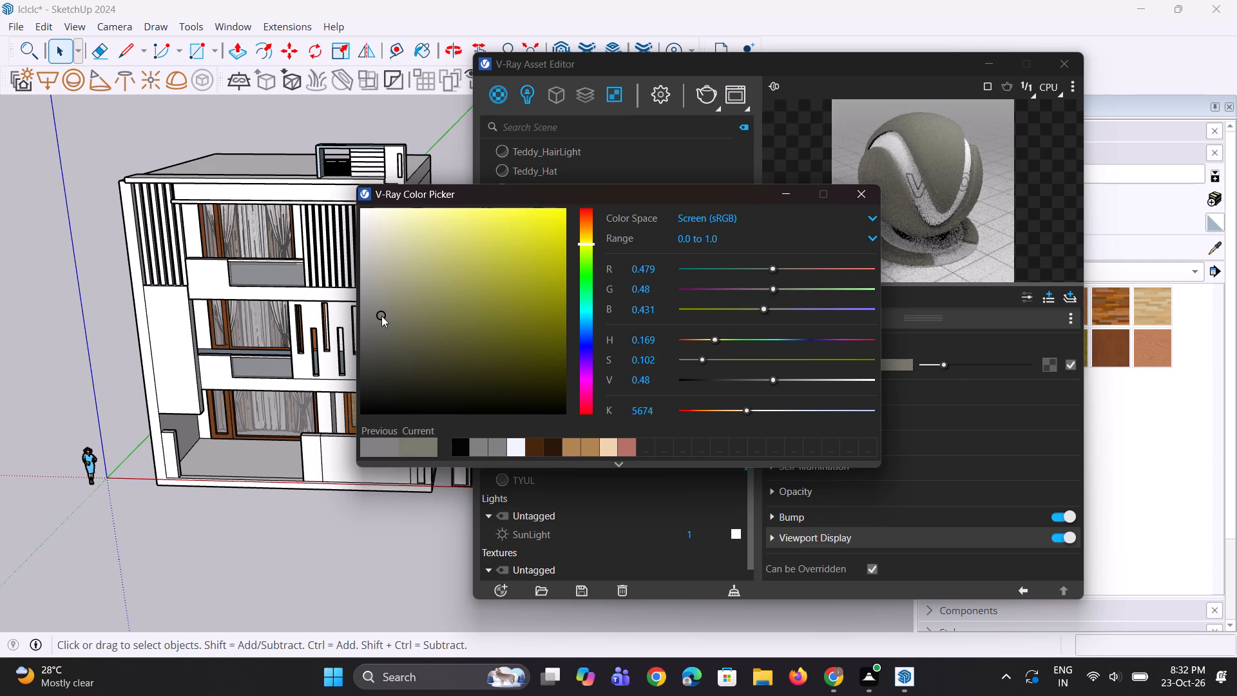
{"action": "left_click_drag", "start_coordinate": [381, 316], "coordinate": [392, 307]}
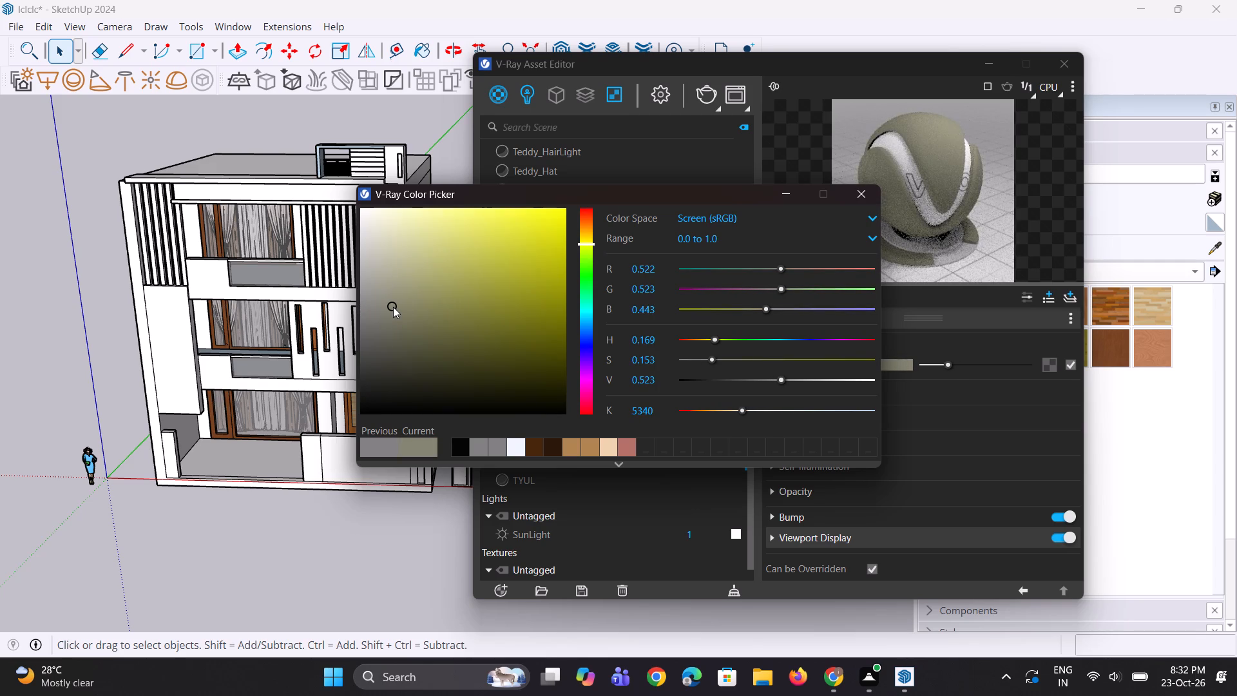
{"action": "left_click", "coordinate": [765, 192]}
{"action": "left_click", "coordinate": [783, 191]}
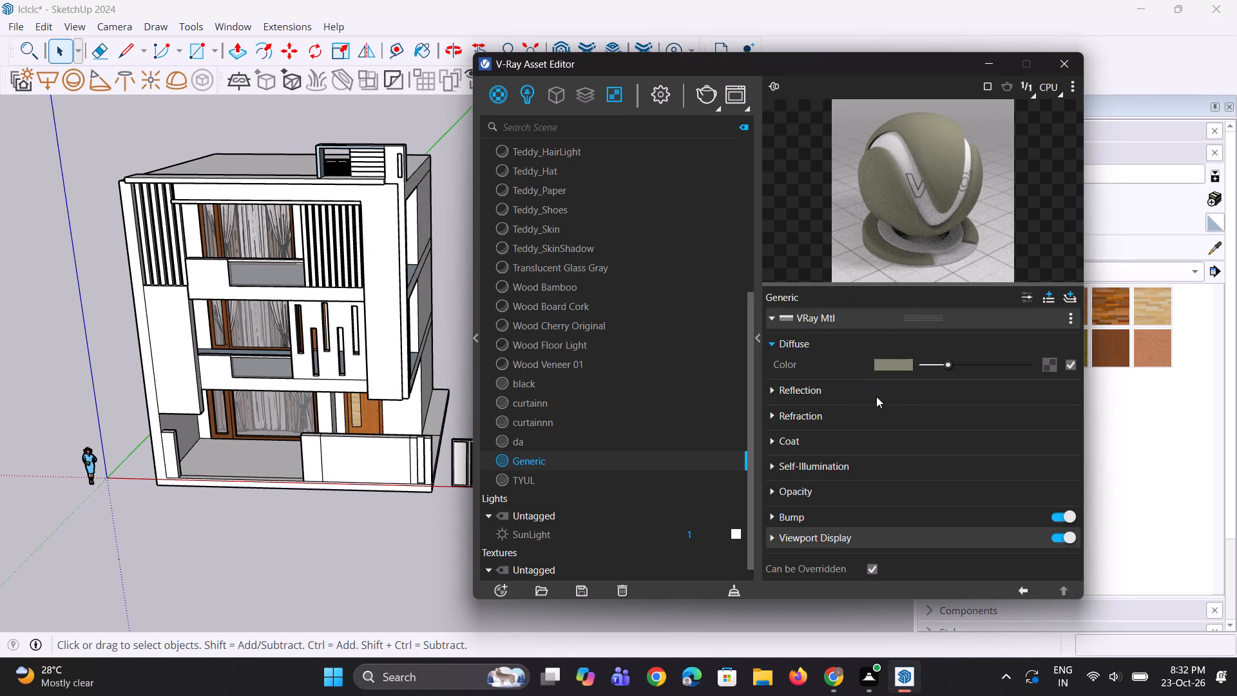
Set the Generic material's reflection colour to mid grey and its reflection glossiness to 0.95, then minimise the Asset Editor.
{"action": "left_click", "coordinate": [876, 396]}
{"action": "left_click", "coordinate": [945, 412]}
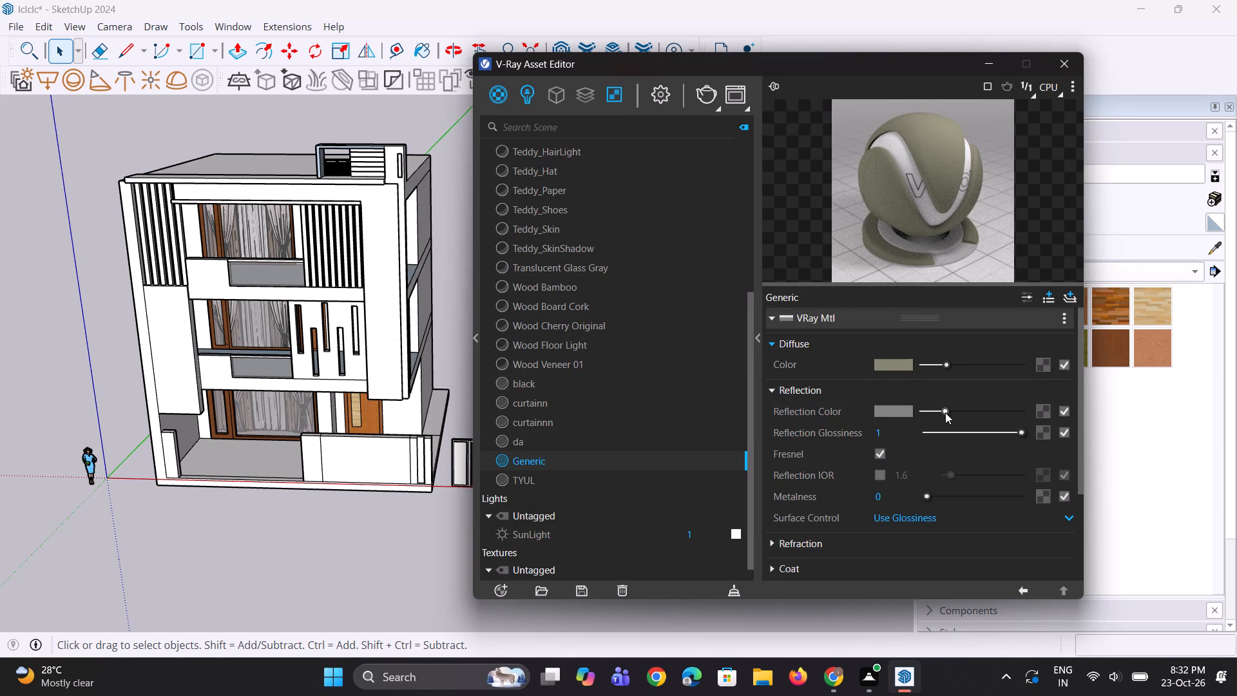
{"action": "left_click_drag", "start_coordinate": [901, 433], "coordinate": [873, 432]}
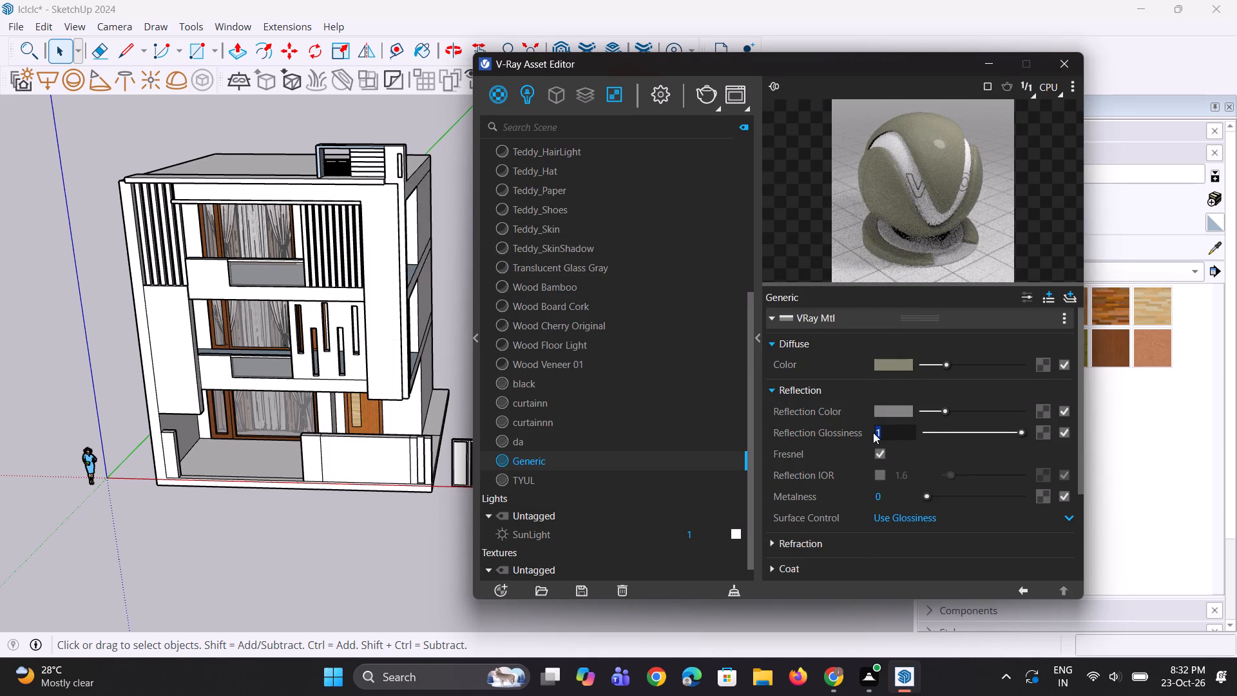
{"action": "type", "text": "0.95"}
{"action": "key", "text": "Return"}
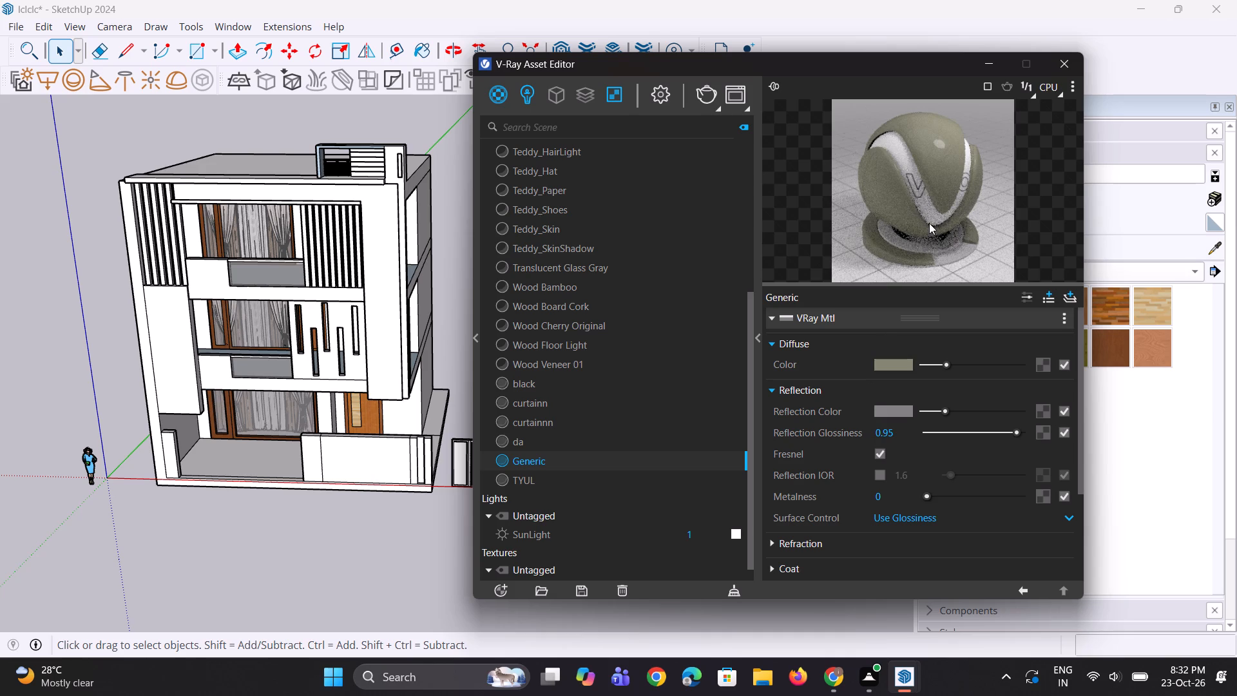
{"action": "double_click", "coordinate": [929, 222]}
{"action": "left_click", "coordinate": [995, 67]}
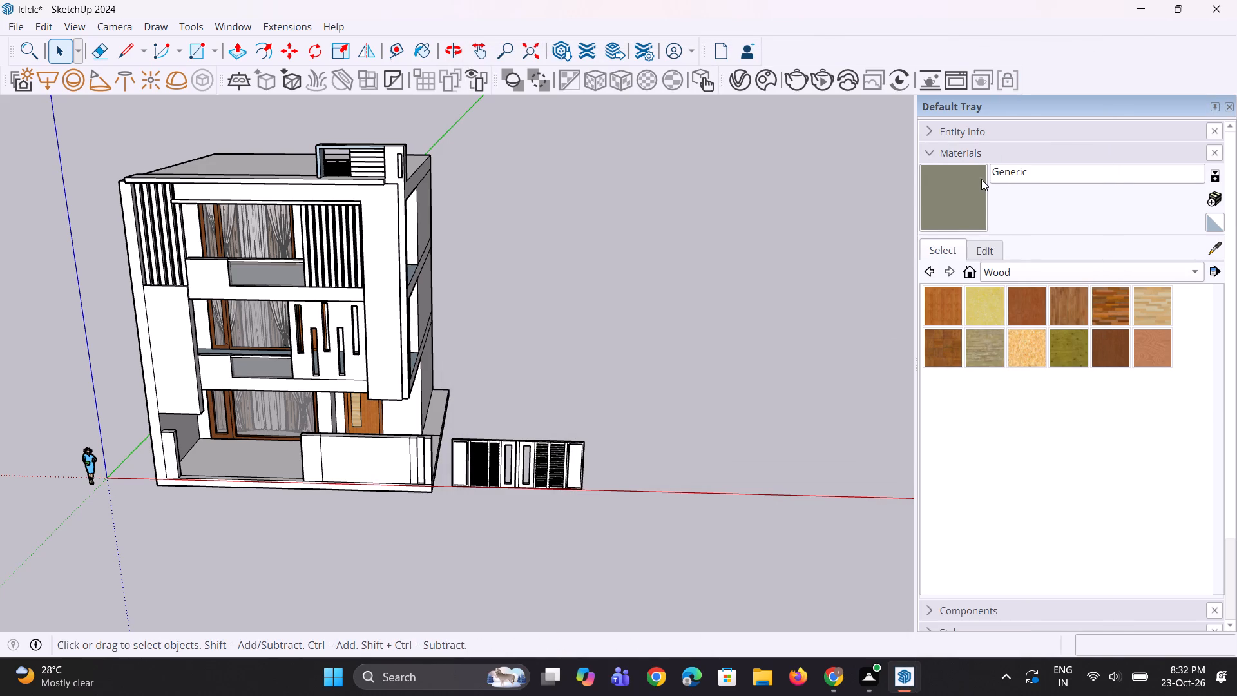
Paint the top rails and vertical stiles of the gate's louvre section nearest the house with the Generic material.
{"action": "left_click", "coordinate": [981, 179]}
{"action": "scroll", "coordinate": [493, 458], "scroll_direction": "up", "scroll_amount": 9}
{"action": "scroll", "coordinate": [441, 479], "scroll_direction": "up", "scroll_amount": 4}
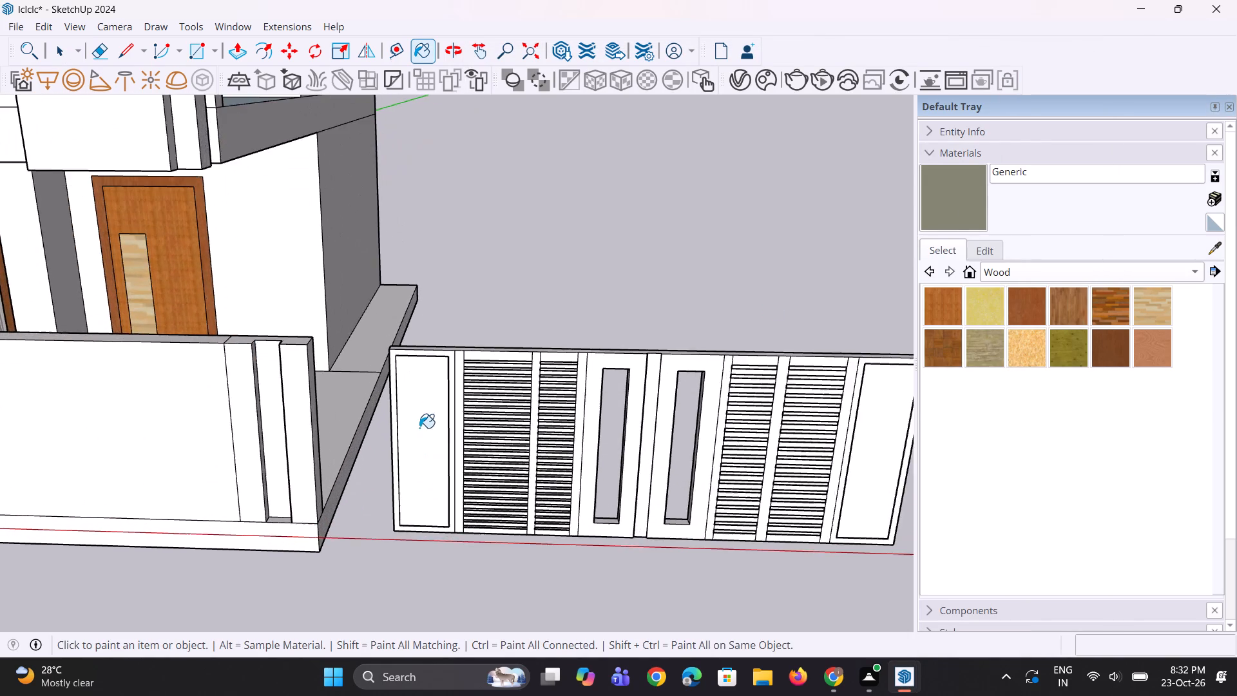
{"action": "scroll", "coordinate": [419, 427], "scroll_direction": "up", "scroll_amount": 6}
{"action": "left_click", "coordinate": [550, 318]}
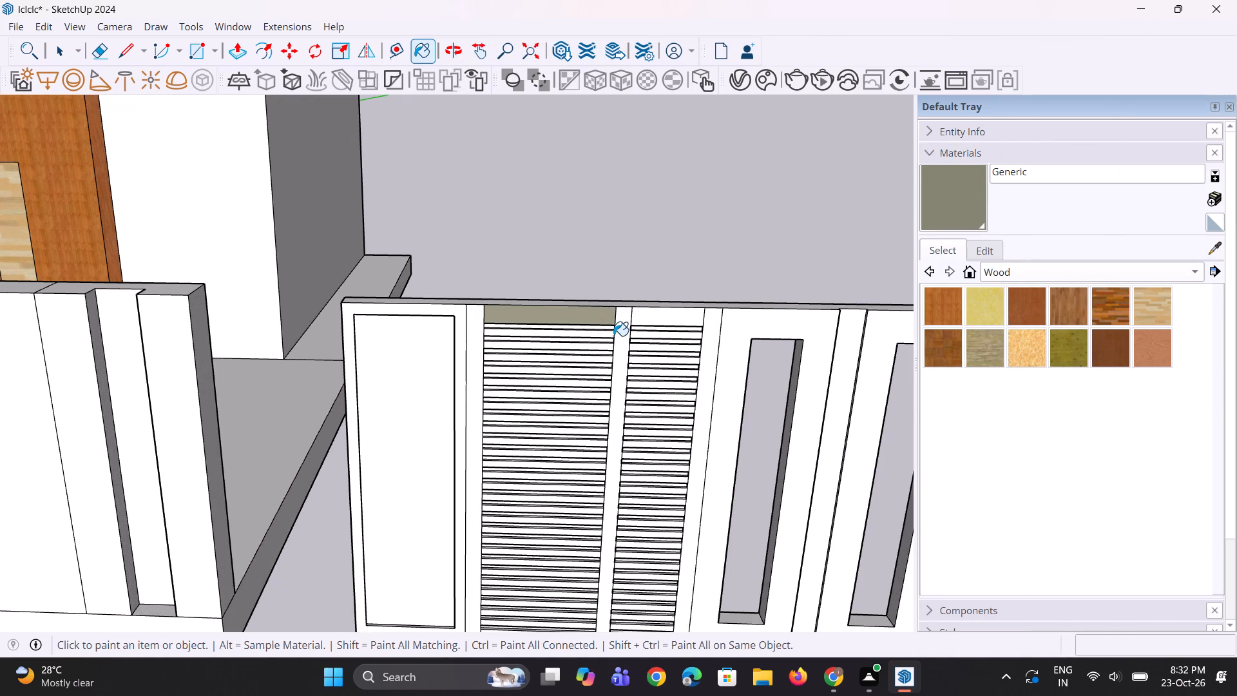
{"action": "left_click", "coordinate": [616, 336]}
{"action": "left_click", "coordinate": [653, 315]}
{"action": "scroll", "coordinate": [523, 346], "scroll_direction": "down", "scroll_amount": 7}
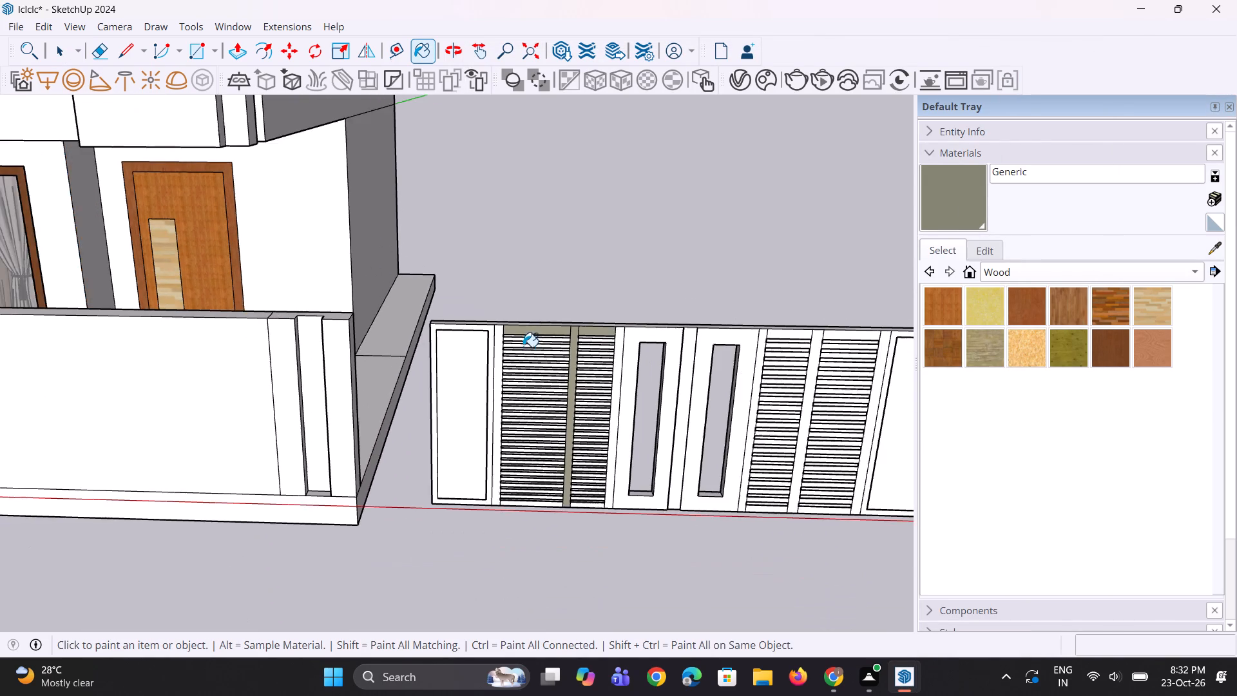
{"action": "scroll", "coordinate": [609, 401], "scroll_direction": "up", "scroll_amount": 6}
{"action": "left_click", "coordinate": [623, 385]}
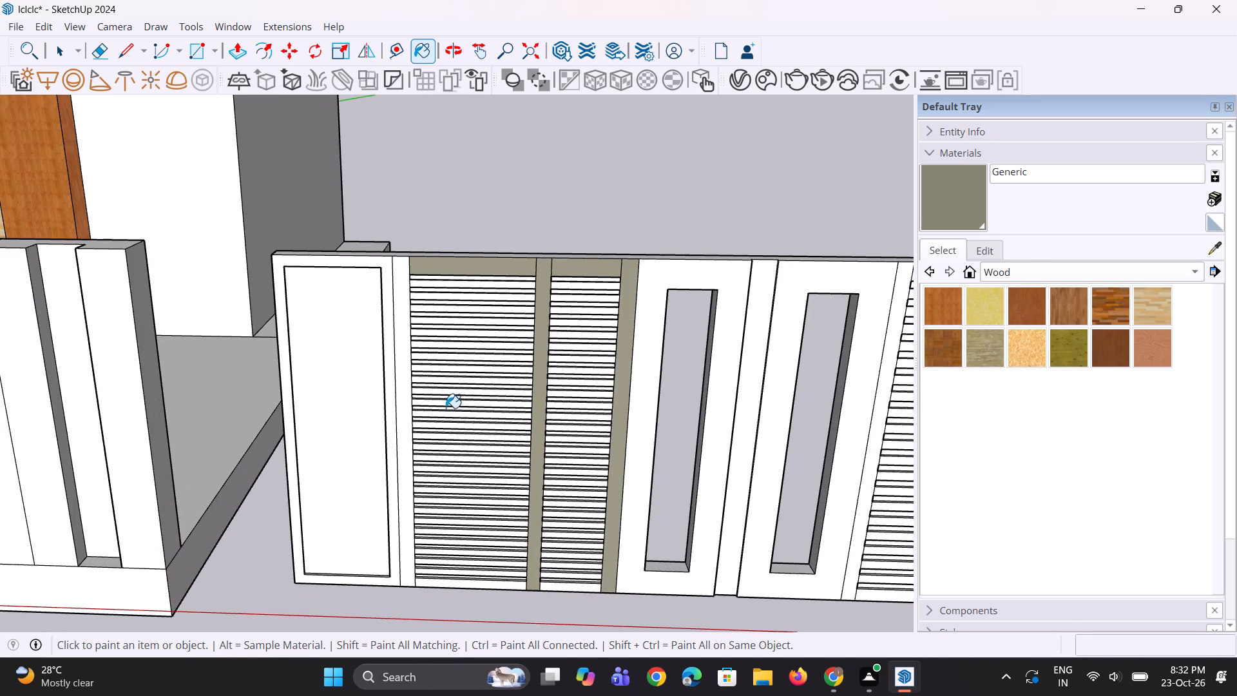
{"action": "scroll", "coordinate": [445, 409], "scroll_direction": "down", "scroll_amount": 2}
{"action": "left_click", "coordinate": [409, 414]}
Paint the top rails and vertical stiles of the gate's louvre section farthest from the house with the Generic material.
{"action": "scroll", "coordinate": [411, 420], "scroll_direction": "down", "scroll_amount": 7}
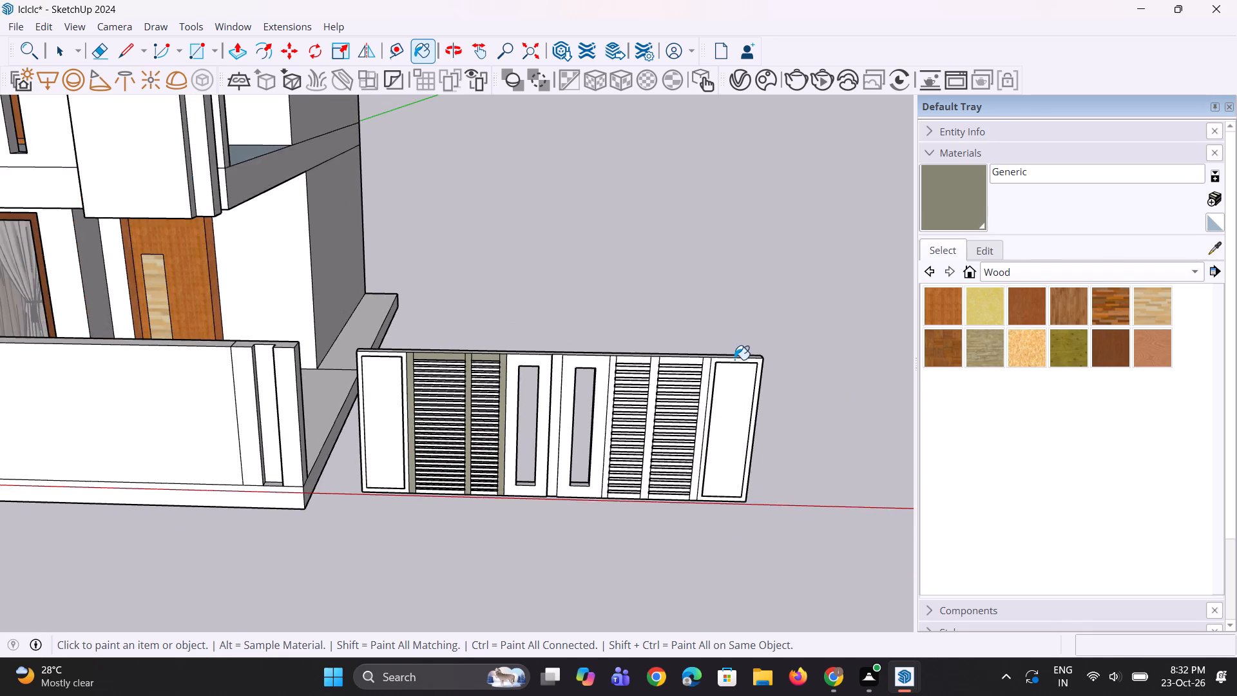
{"action": "scroll", "coordinate": [738, 356], "scroll_direction": "up", "scroll_amount": 3}
{"action": "scroll", "coordinate": [645, 373], "scroll_direction": "up", "scroll_amount": 4}
{"action": "left_click", "coordinate": [613, 394]}
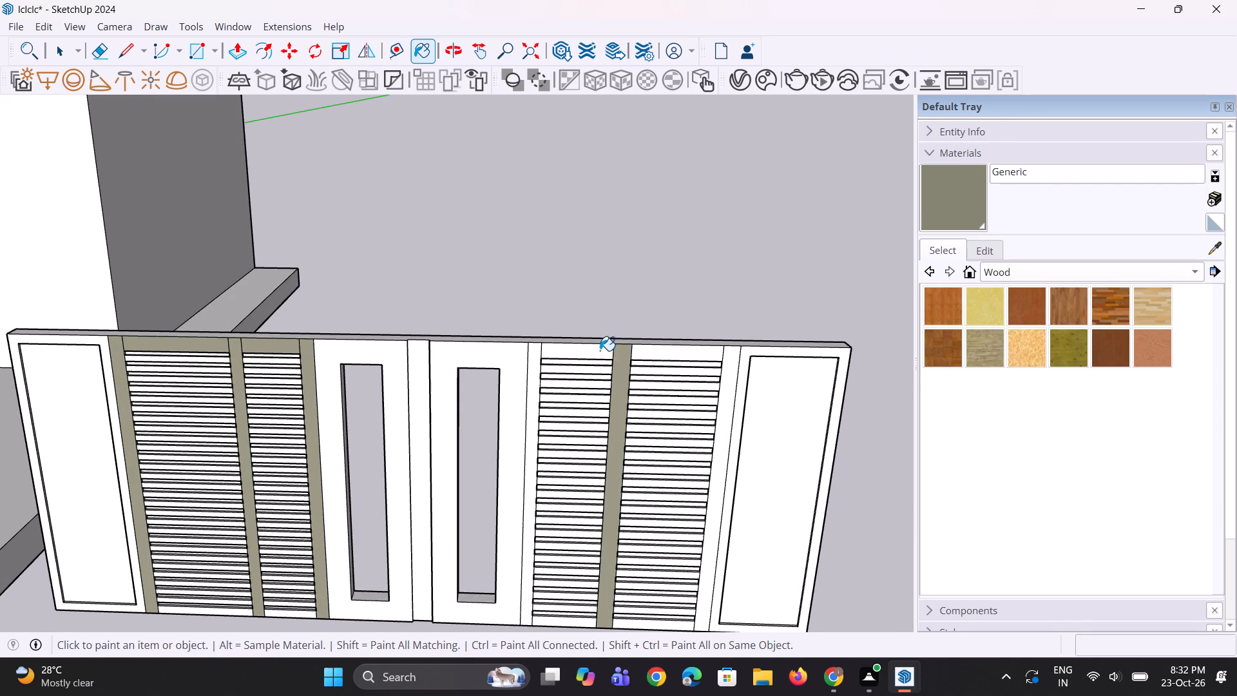
{"action": "left_click", "coordinate": [600, 351]}
{"action": "left_click", "coordinate": [640, 358]}
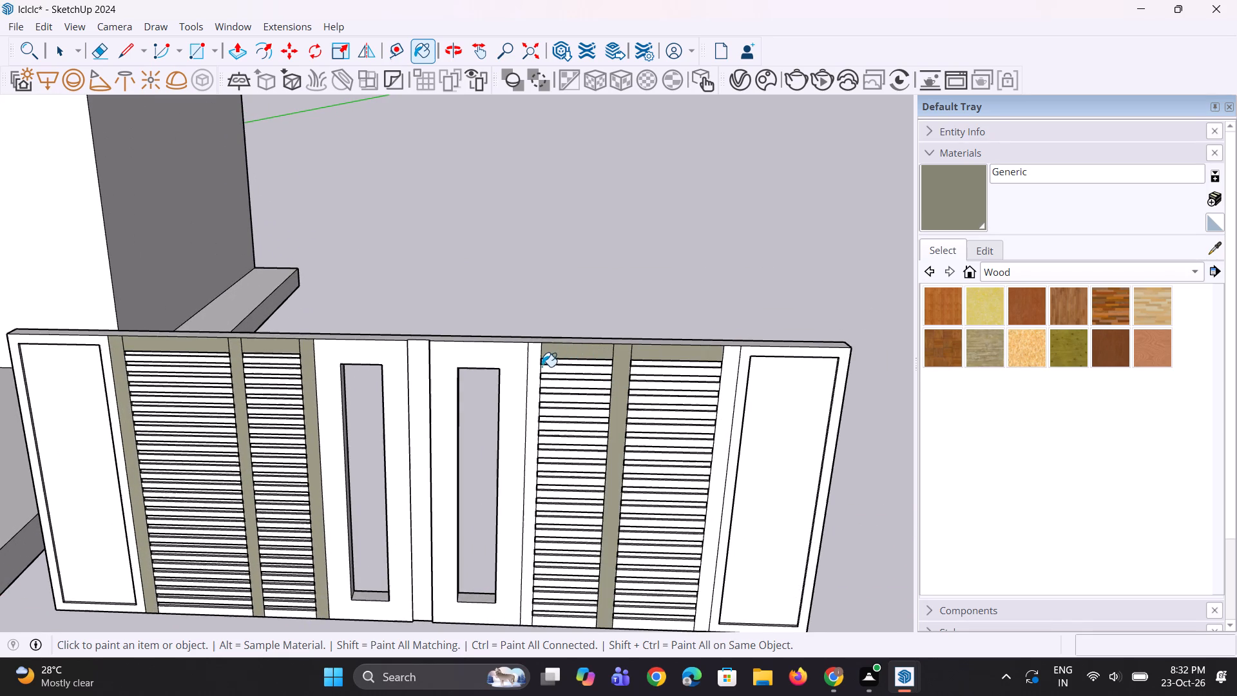
{"action": "left_click", "coordinate": [536, 380]}
{"action": "left_click", "coordinate": [724, 405]}
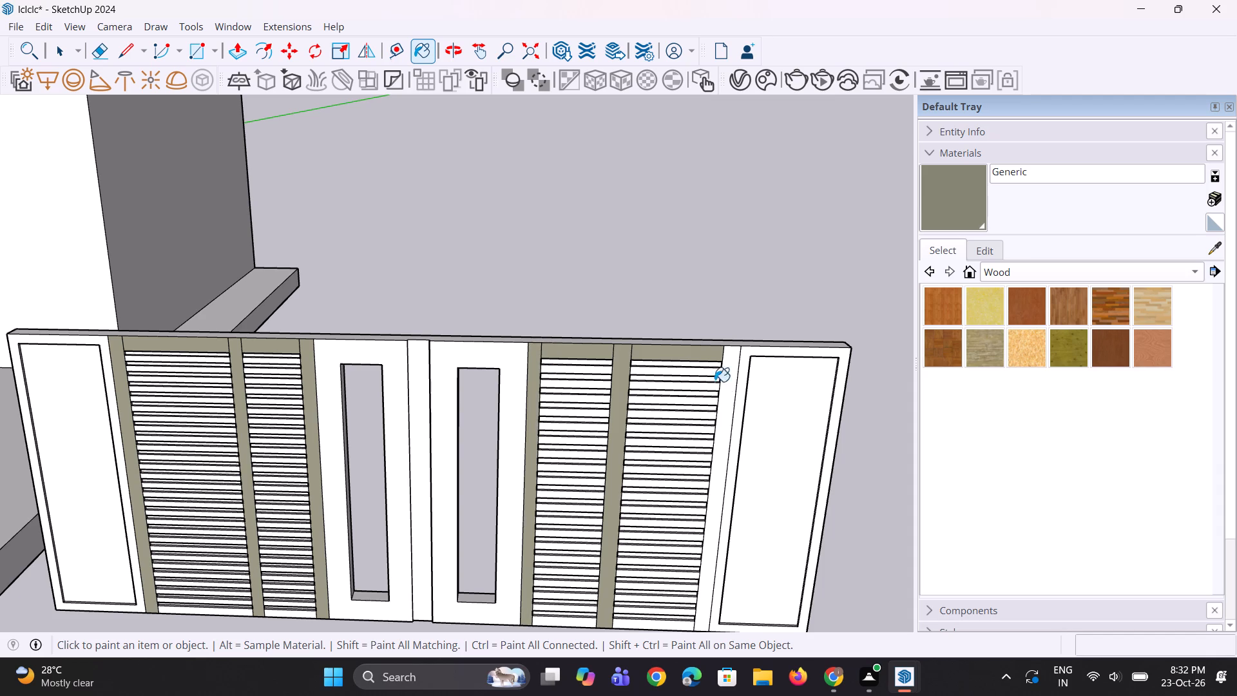
Paint the top slat in the wider column of the far louvre section with the Generic material.
{"action": "scroll", "coordinate": [678, 374], "scroll_direction": "down", "scroll_amount": 4}
{"action": "scroll", "coordinate": [677, 387], "scroll_direction": "up", "scroll_amount": 1}
{"action": "middle_click_drag", "start_coordinate": [677, 387], "coordinate": [588, 307]}
{"action": "scroll", "coordinate": [614, 350], "scroll_direction": "up", "scroll_amount": 3}
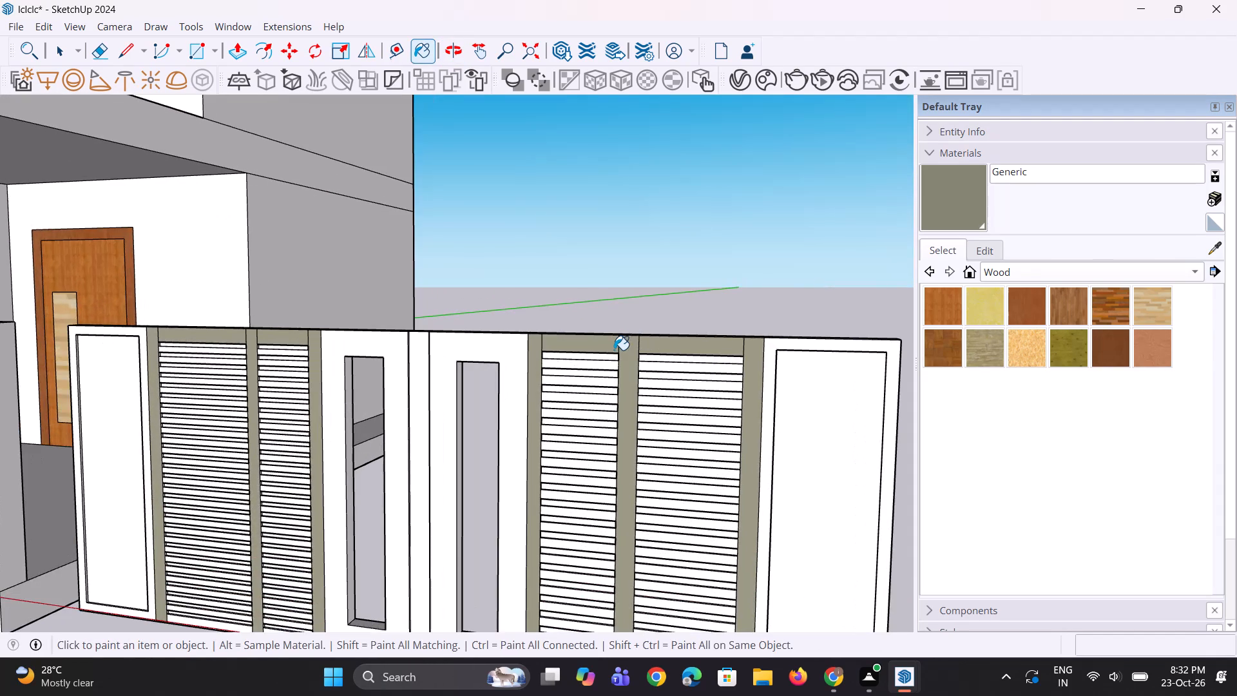
{"action": "scroll", "coordinate": [614, 350], "scroll_direction": "down", "scroll_amount": 4}
{"action": "scroll", "coordinate": [629, 391], "scroll_direction": "up", "scroll_amount": 13}
{"action": "scroll", "coordinate": [684, 287], "scroll_direction": "up", "scroll_amount": 1}
{"action": "left_click", "coordinate": [676, 213]}
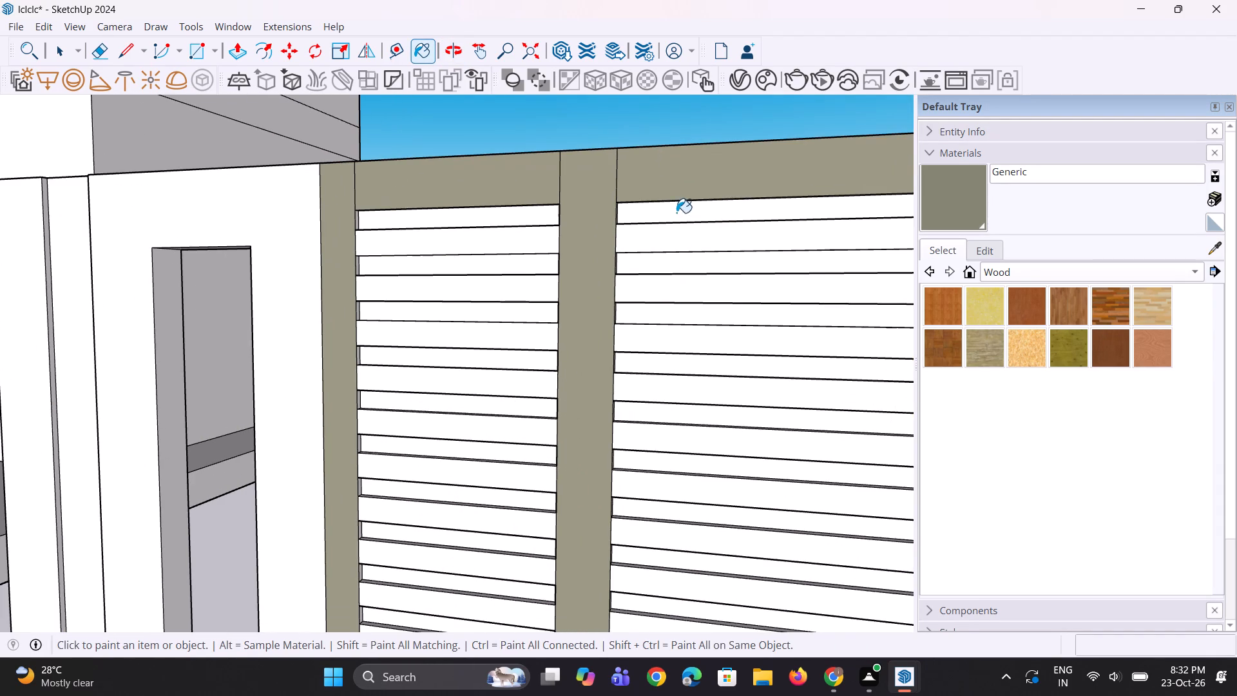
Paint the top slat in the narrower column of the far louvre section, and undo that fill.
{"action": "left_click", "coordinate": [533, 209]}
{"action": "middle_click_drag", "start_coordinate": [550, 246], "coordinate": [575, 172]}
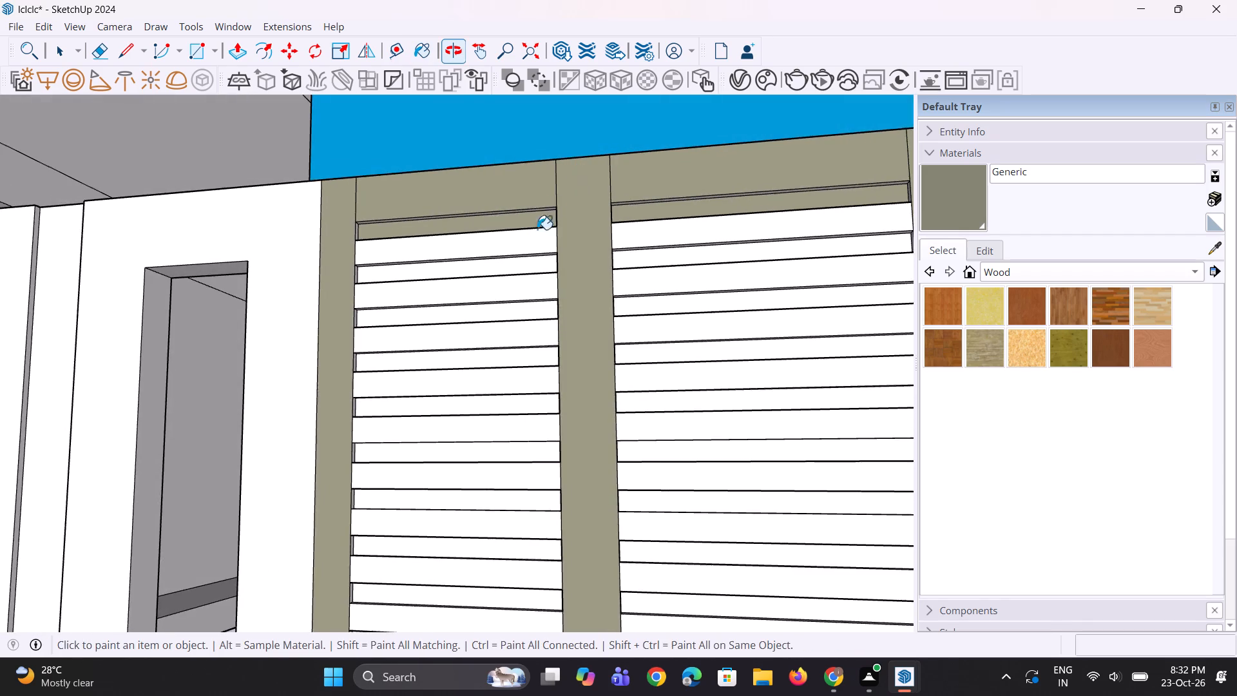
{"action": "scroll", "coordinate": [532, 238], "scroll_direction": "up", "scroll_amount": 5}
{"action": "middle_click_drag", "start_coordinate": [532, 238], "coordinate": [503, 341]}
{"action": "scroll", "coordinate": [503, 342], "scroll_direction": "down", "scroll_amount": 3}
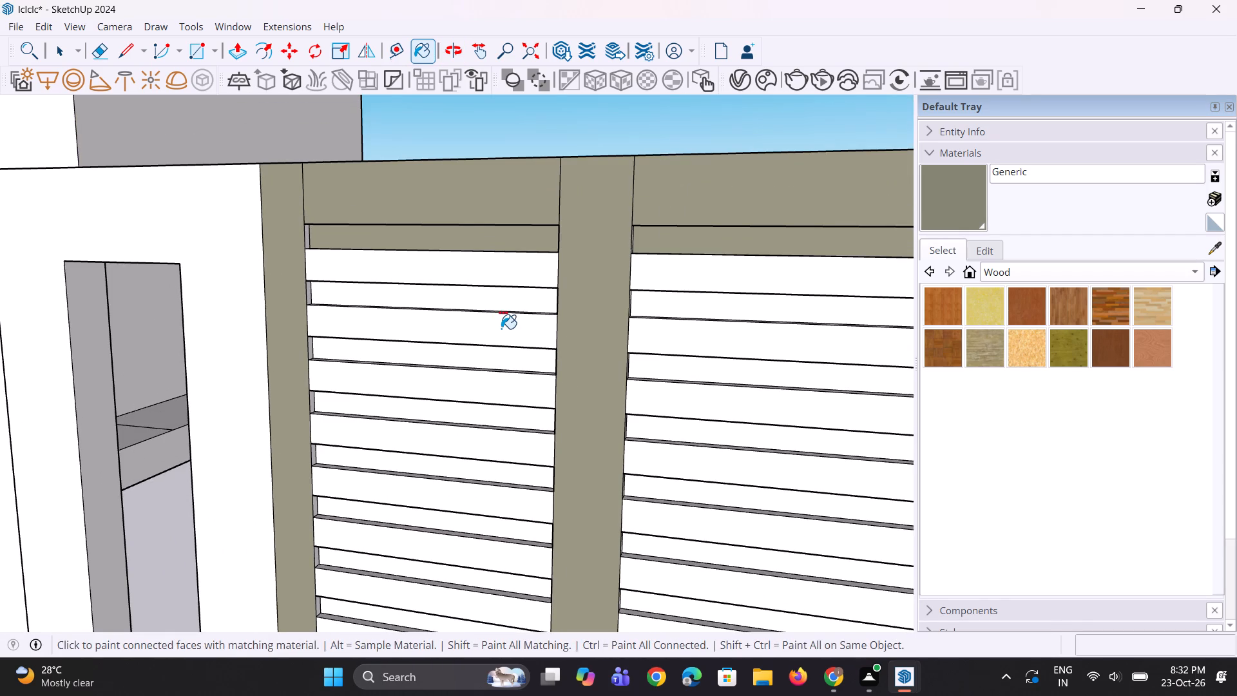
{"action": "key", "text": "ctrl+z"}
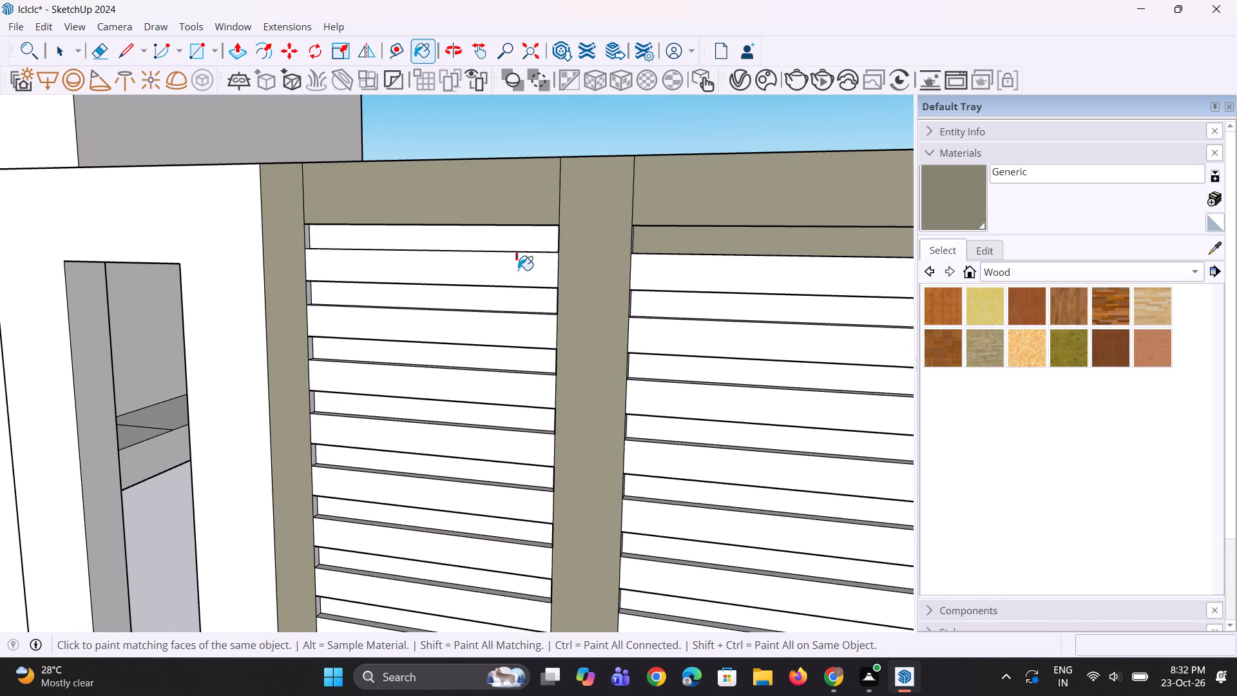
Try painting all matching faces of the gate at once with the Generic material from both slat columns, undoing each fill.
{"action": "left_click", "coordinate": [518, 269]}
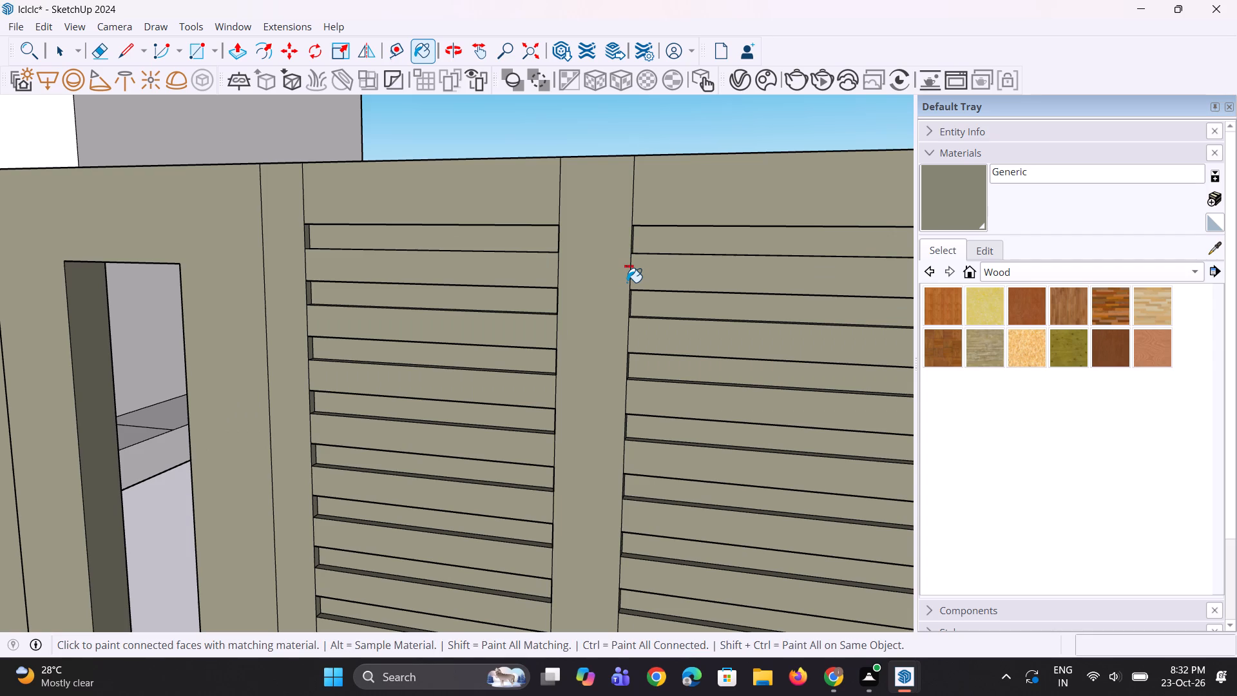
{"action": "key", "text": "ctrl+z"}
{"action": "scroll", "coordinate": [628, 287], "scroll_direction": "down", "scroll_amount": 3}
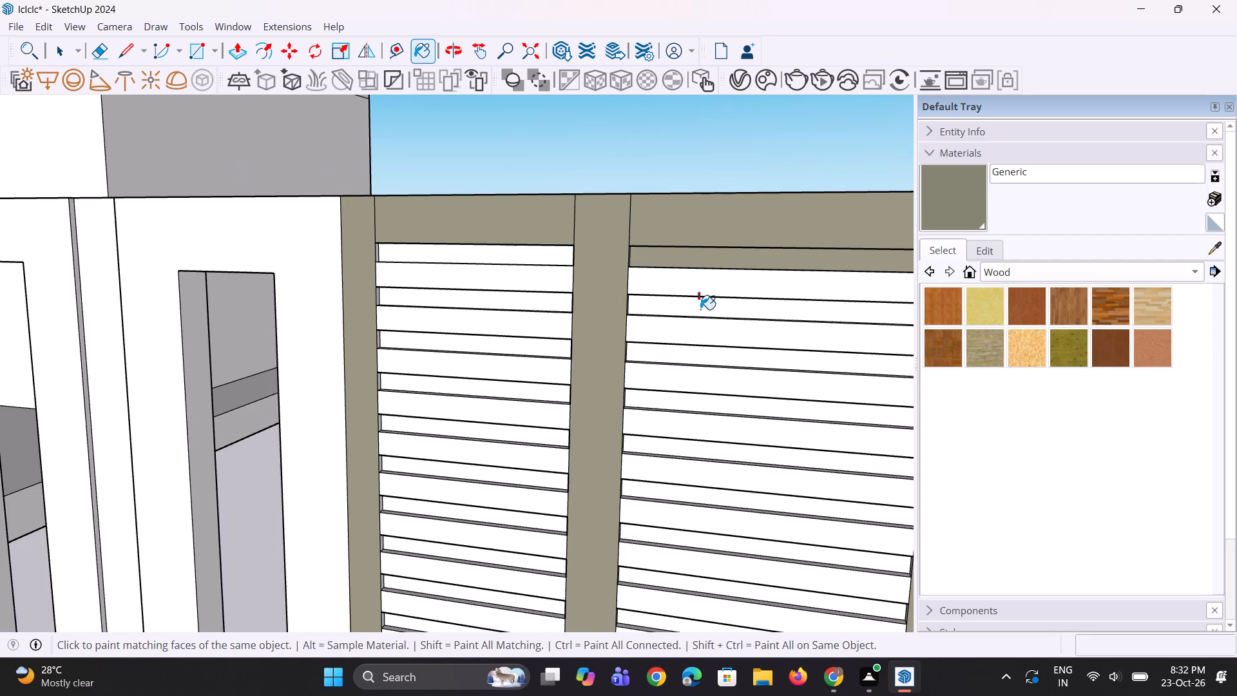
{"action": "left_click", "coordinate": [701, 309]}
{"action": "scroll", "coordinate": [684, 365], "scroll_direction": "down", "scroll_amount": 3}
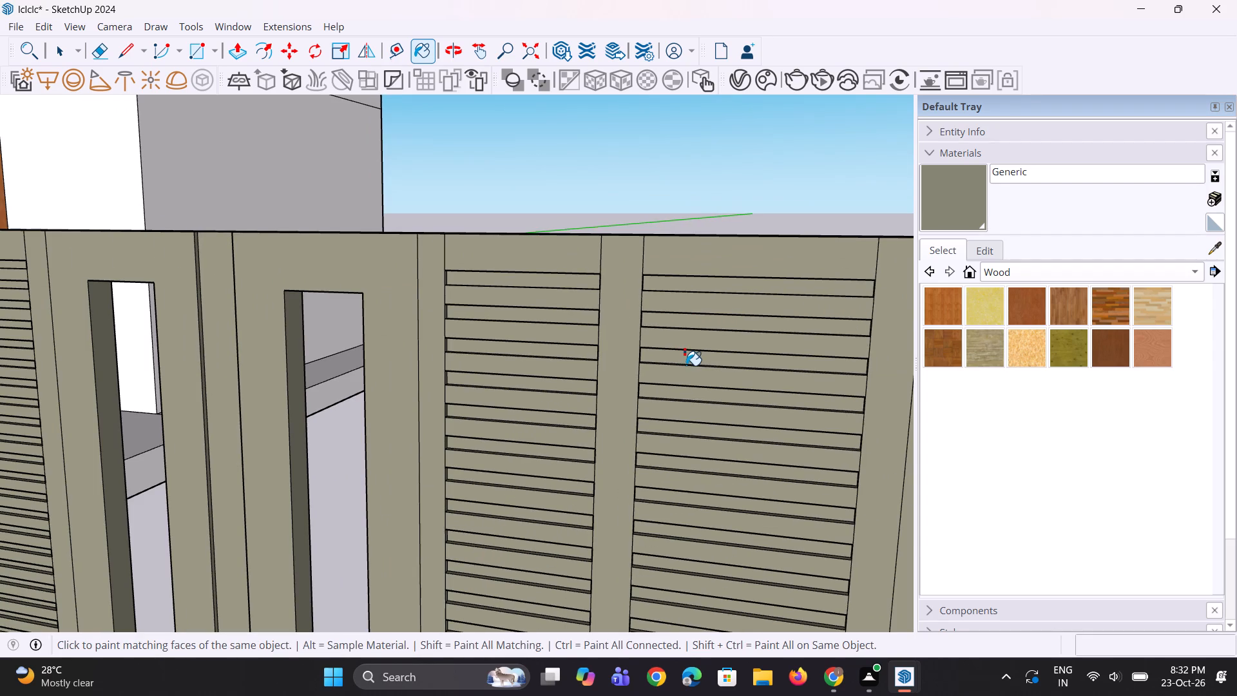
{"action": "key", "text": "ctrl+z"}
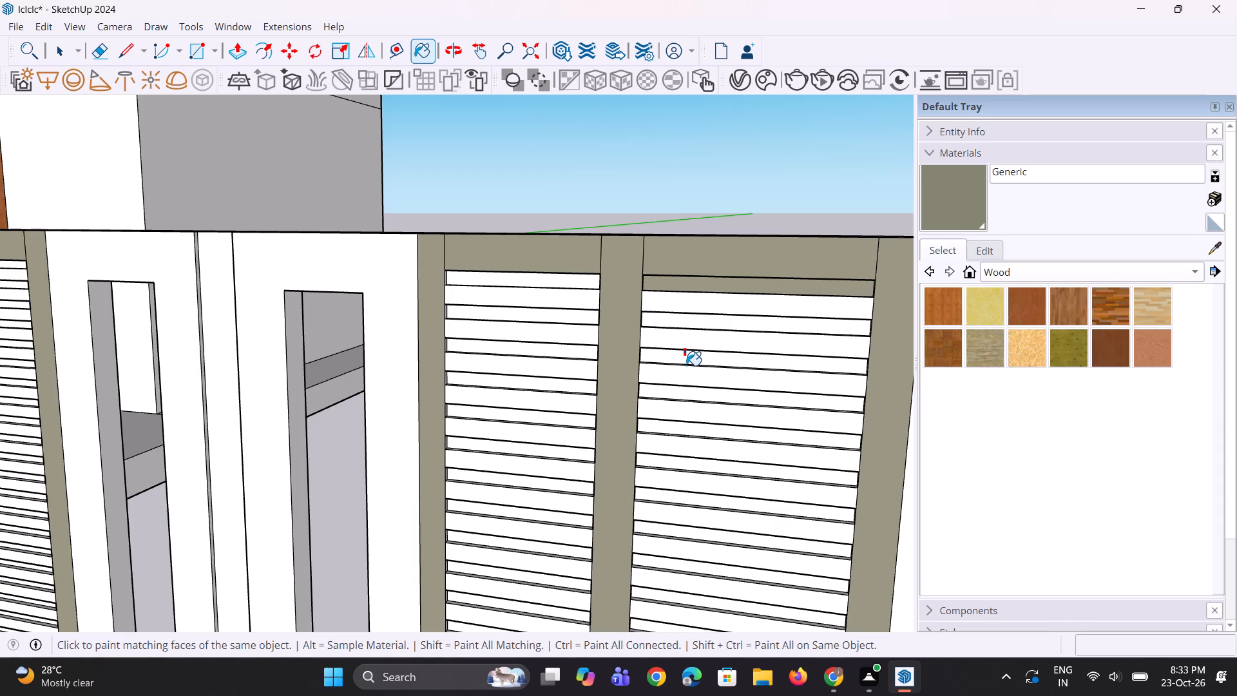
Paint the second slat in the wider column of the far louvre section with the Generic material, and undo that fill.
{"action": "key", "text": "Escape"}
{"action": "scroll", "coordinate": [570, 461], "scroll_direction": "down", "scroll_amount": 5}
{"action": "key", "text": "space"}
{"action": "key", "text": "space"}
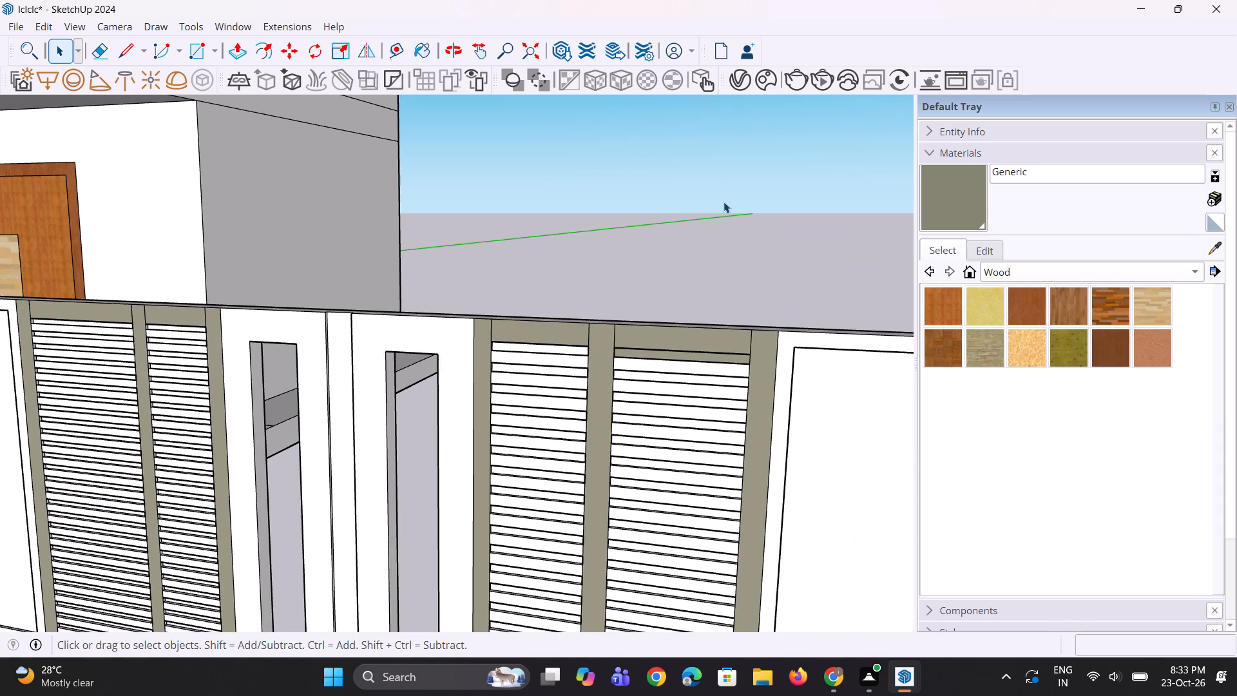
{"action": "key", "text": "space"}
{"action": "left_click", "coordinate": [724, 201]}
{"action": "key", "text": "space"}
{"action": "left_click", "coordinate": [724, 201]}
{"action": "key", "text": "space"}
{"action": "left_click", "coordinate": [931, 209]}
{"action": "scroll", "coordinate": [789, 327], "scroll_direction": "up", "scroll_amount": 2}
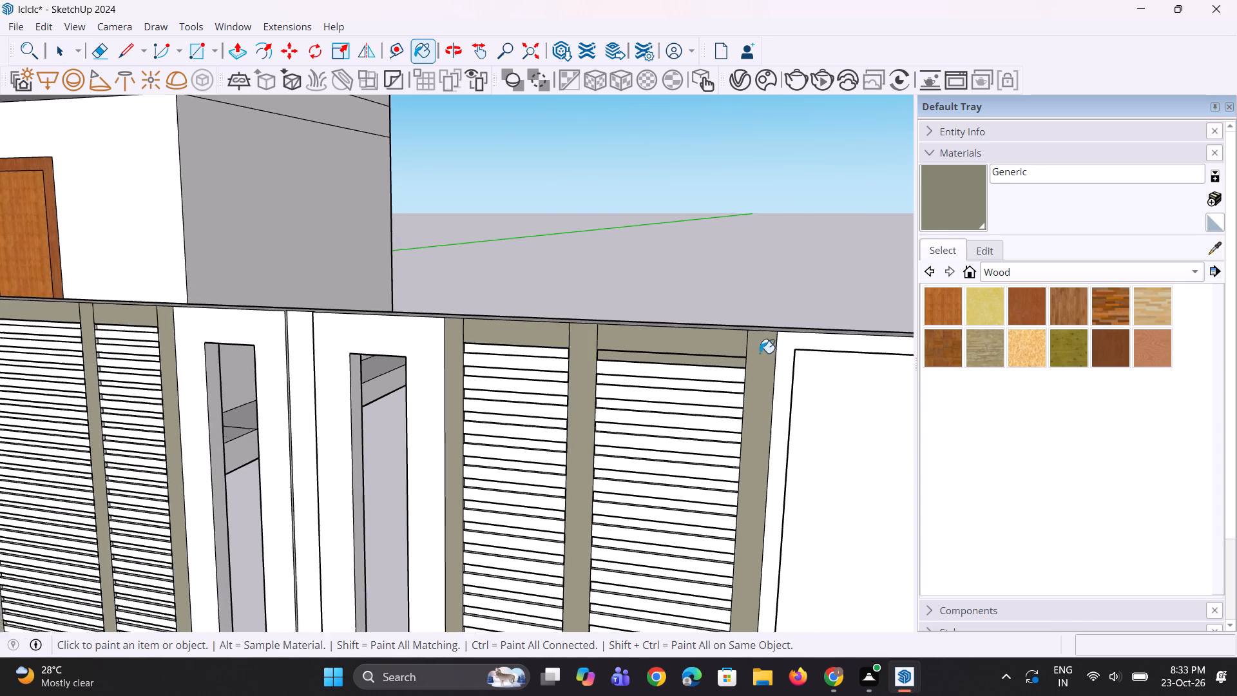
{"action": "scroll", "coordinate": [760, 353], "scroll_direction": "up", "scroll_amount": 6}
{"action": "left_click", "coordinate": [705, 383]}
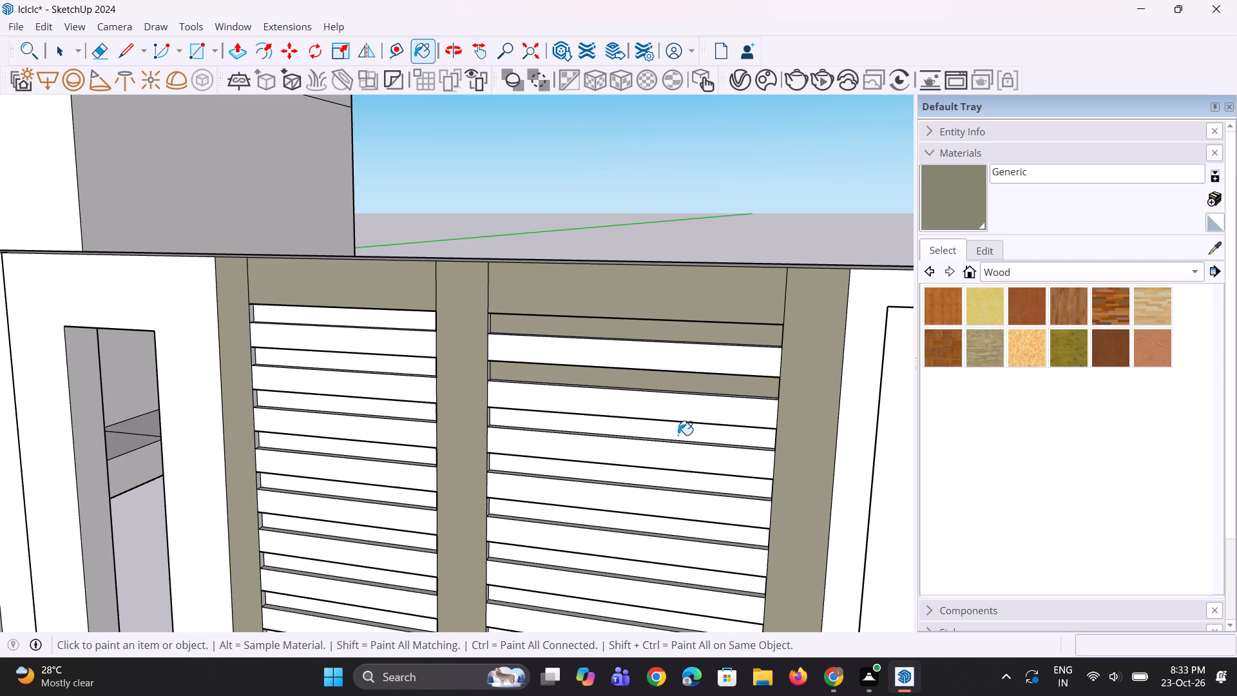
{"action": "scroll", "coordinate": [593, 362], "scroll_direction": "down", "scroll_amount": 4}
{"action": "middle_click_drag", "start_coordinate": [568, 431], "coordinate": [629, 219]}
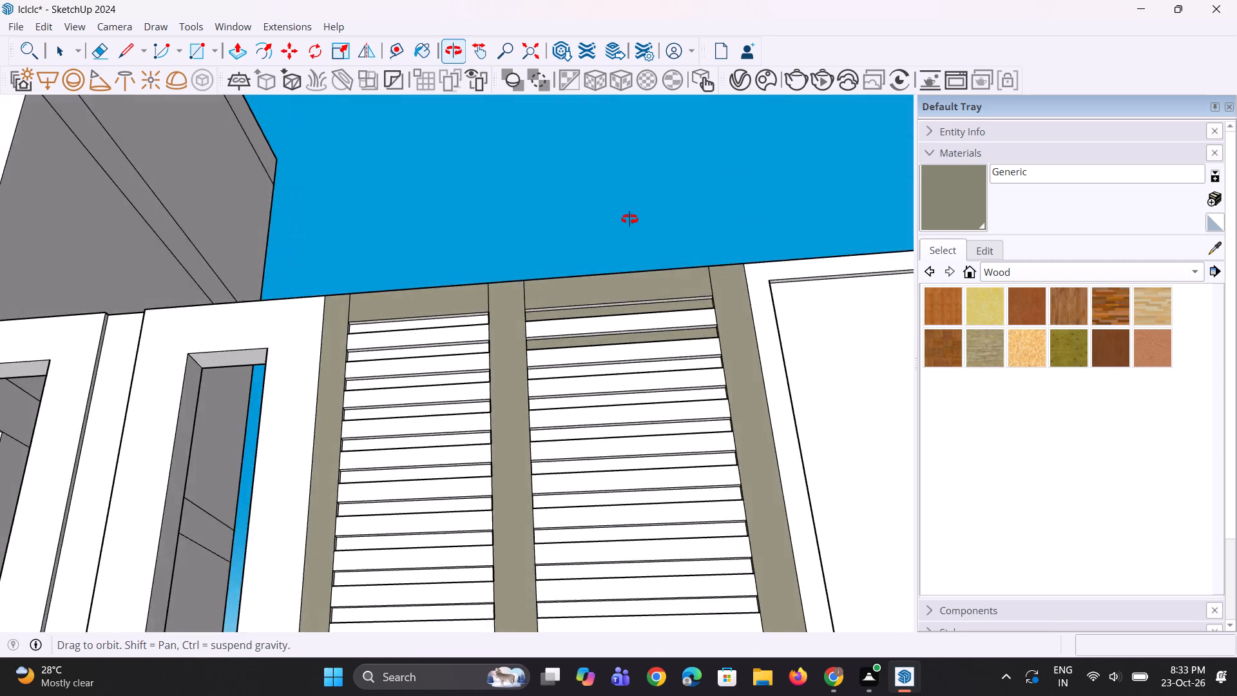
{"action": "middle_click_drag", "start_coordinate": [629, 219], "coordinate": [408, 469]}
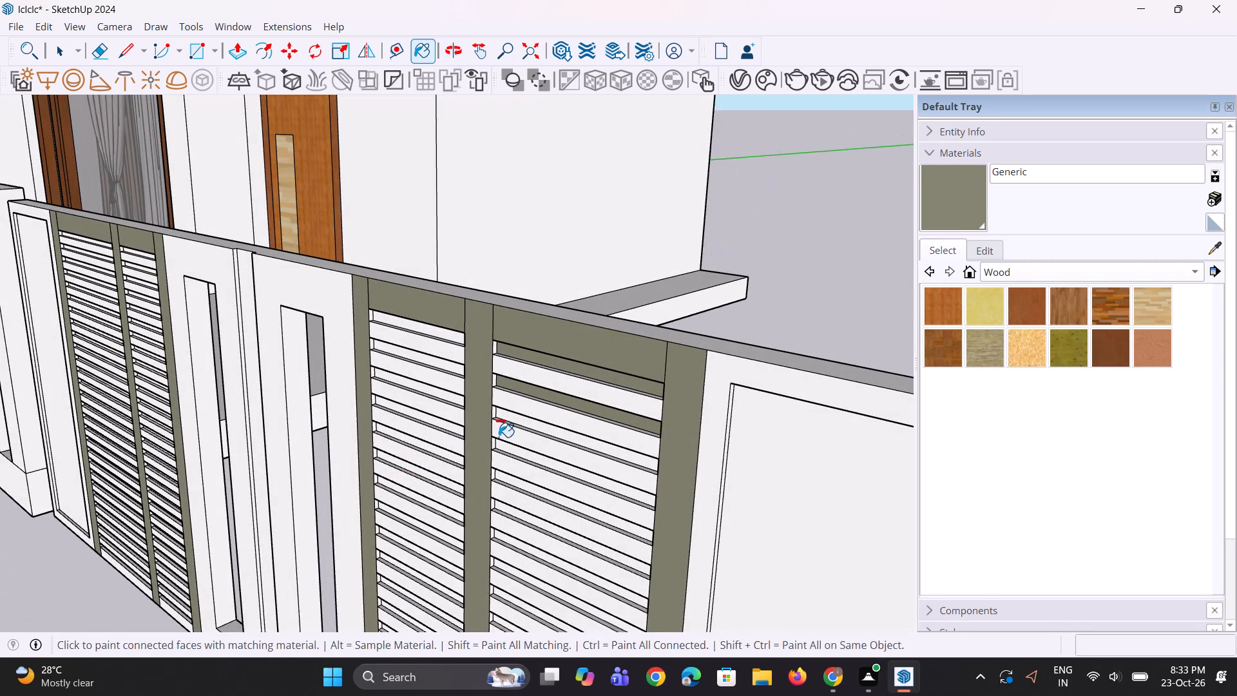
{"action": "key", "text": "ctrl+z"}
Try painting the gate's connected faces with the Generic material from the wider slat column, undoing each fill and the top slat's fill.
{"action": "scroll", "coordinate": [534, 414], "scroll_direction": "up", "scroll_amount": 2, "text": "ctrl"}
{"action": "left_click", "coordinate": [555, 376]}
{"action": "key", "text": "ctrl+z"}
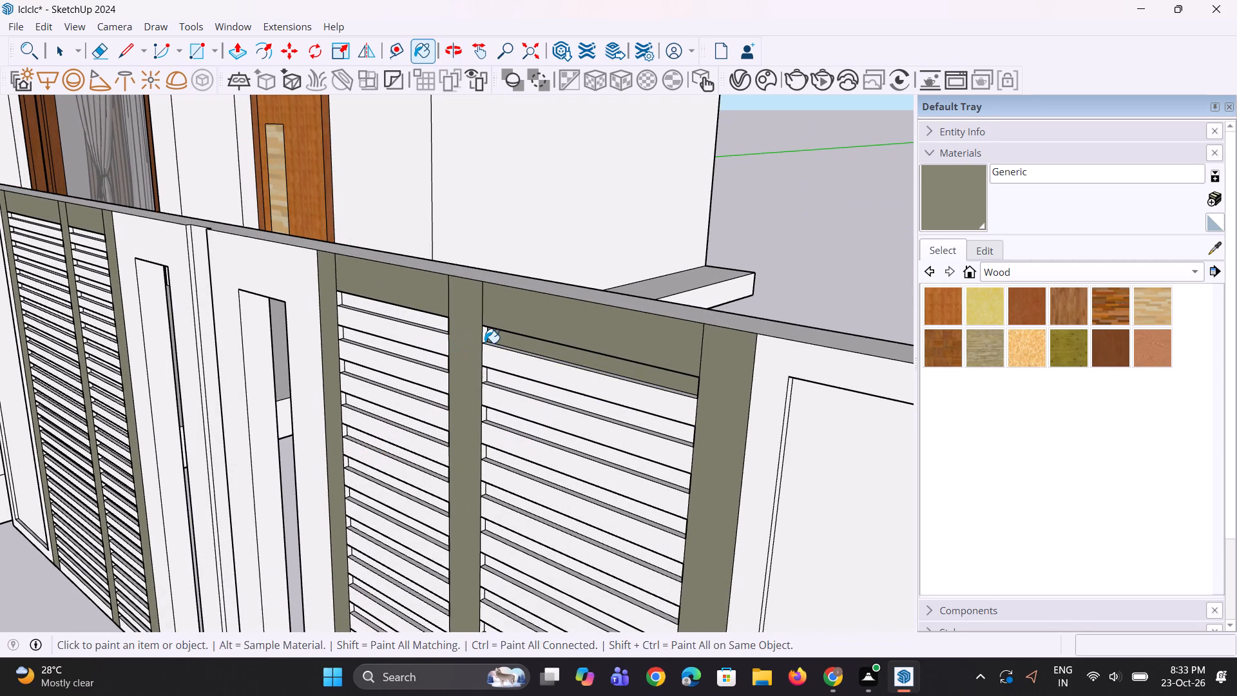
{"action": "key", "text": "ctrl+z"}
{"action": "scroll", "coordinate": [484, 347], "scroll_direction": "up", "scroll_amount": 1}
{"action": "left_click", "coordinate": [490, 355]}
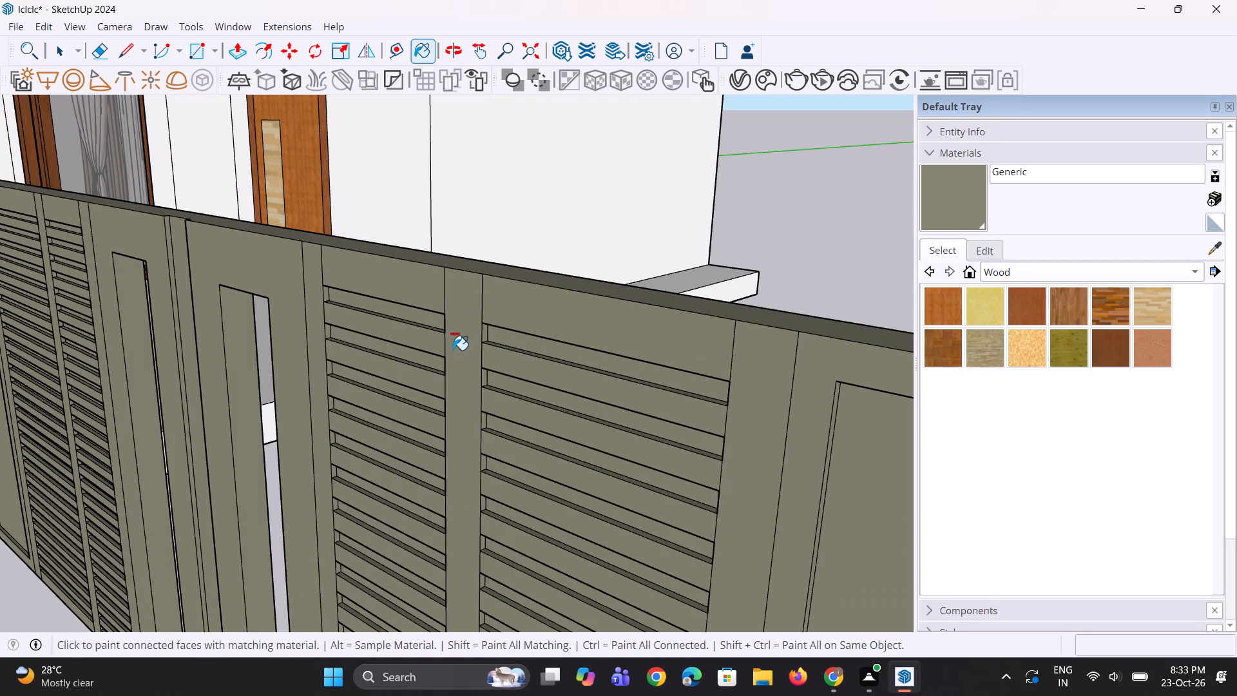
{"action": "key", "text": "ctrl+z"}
Paint the fronts of the top slat in the far louvre section's wider column and the top two in its narrower column with Generic.
{"action": "key", "text": "space"}
{"action": "key", "text": "space"}
{"action": "key", "text": "space"}
{"action": "left_click", "coordinate": [627, 237]}
{"action": "key", "text": "space"}
{"action": "key", "text": "space"}
{"action": "key", "text": "space"}
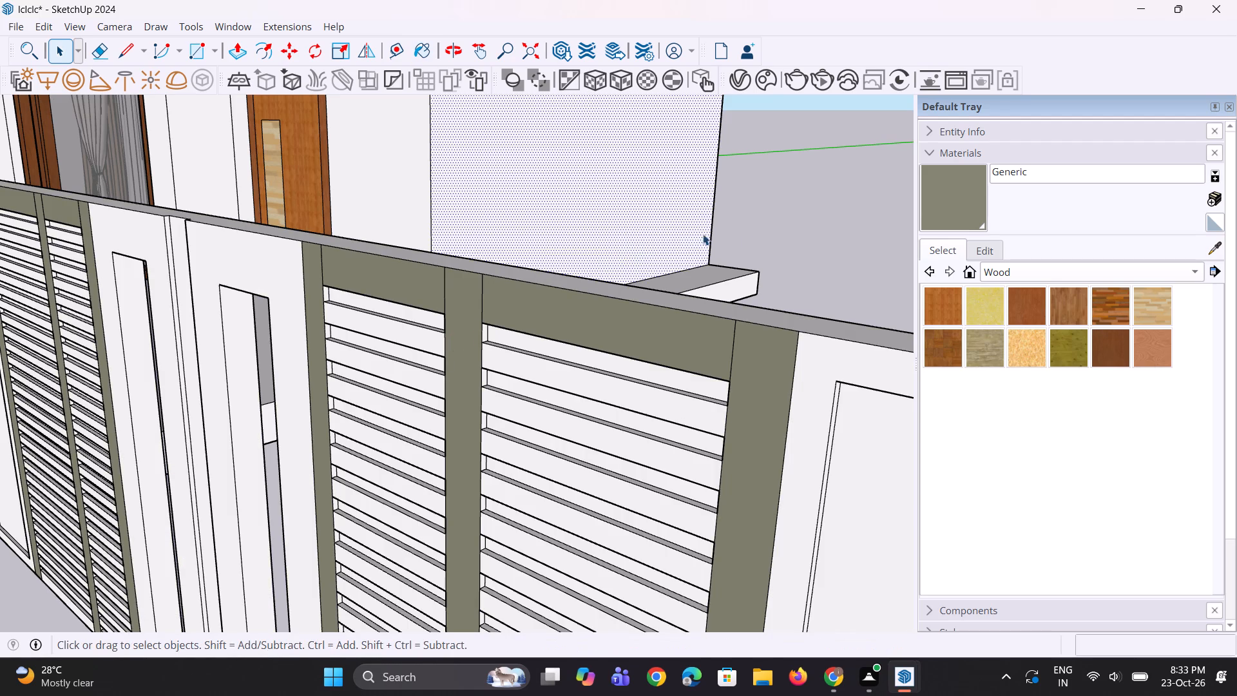
{"action": "double_click", "coordinate": [796, 233]}
{"action": "left_click_drag", "start_coordinate": [798, 230], "coordinate": [812, 231]}
{"action": "left_click", "coordinate": [946, 222]}
{"action": "scroll", "coordinate": [754, 382], "scroll_direction": "up", "scroll_amount": 2}
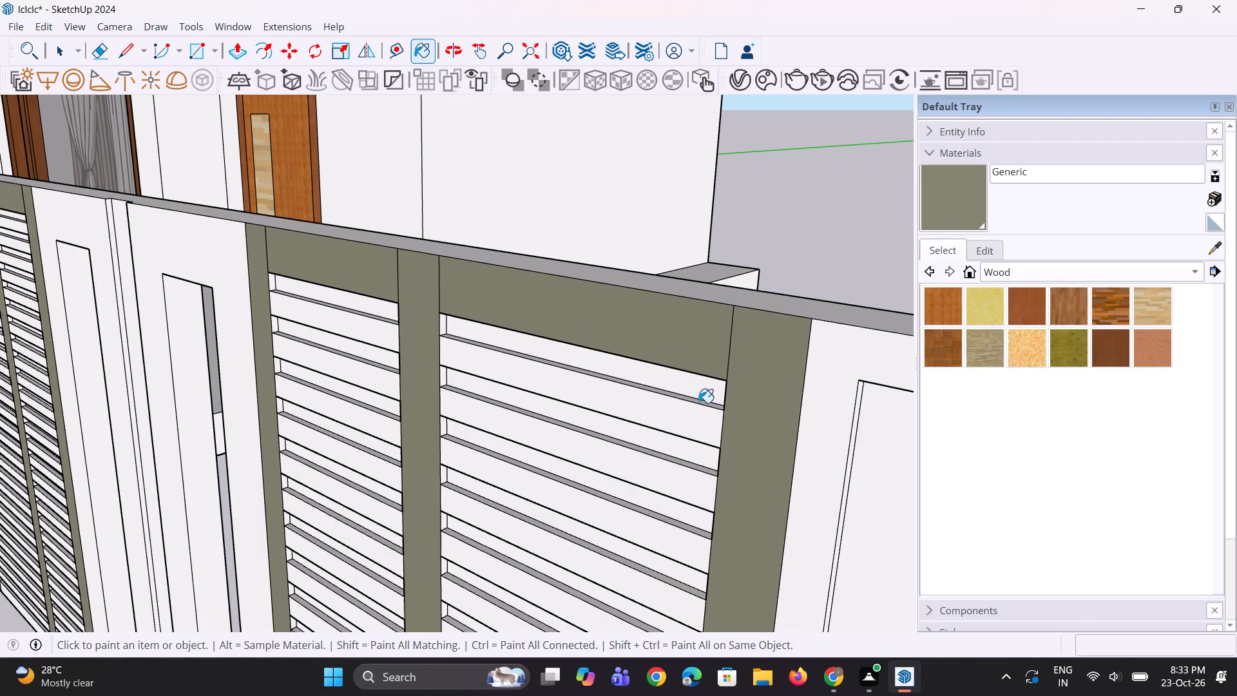
{"action": "left_click", "coordinate": [689, 411]}
{"action": "scroll", "coordinate": [376, 354], "scroll_direction": "up", "scroll_amount": 1}
{"action": "left_click", "coordinate": [402, 332]}
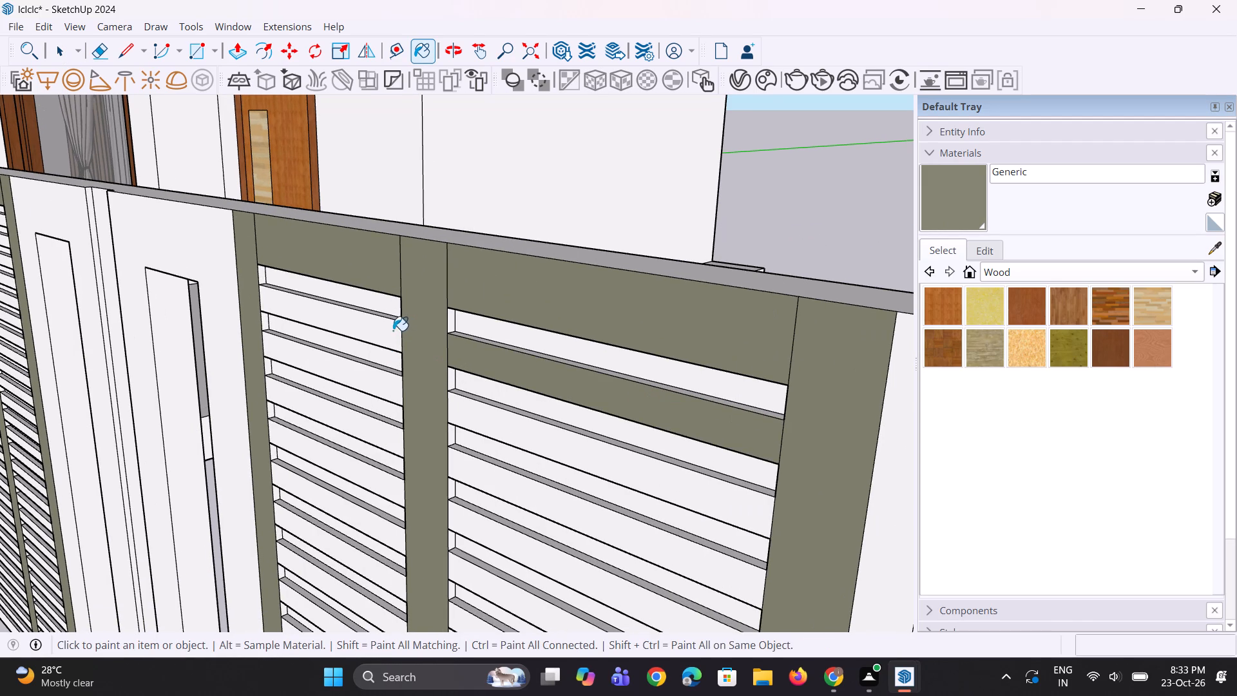
{"action": "left_click", "coordinate": [393, 331]}
{"action": "left_click", "coordinate": [375, 374]}
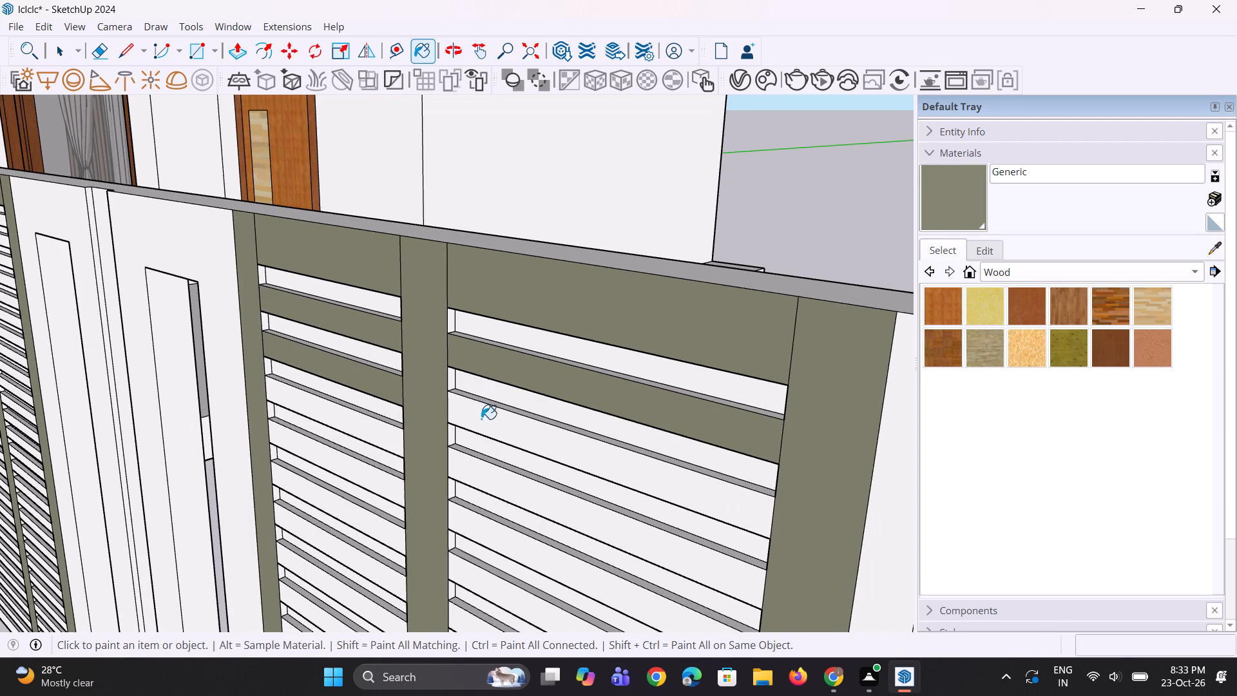
Paint the fronts of the next few upper slats down both columns of the far louvre section with the Generic material.
{"action": "left_click", "coordinate": [481, 419]}
{"action": "scroll", "coordinate": [579, 328], "scroll_direction": "down", "scroll_amount": 8}
{"action": "scroll", "coordinate": [579, 409], "scroll_direction": "up", "scroll_amount": 3}
{"action": "left_click", "coordinate": [579, 413]}
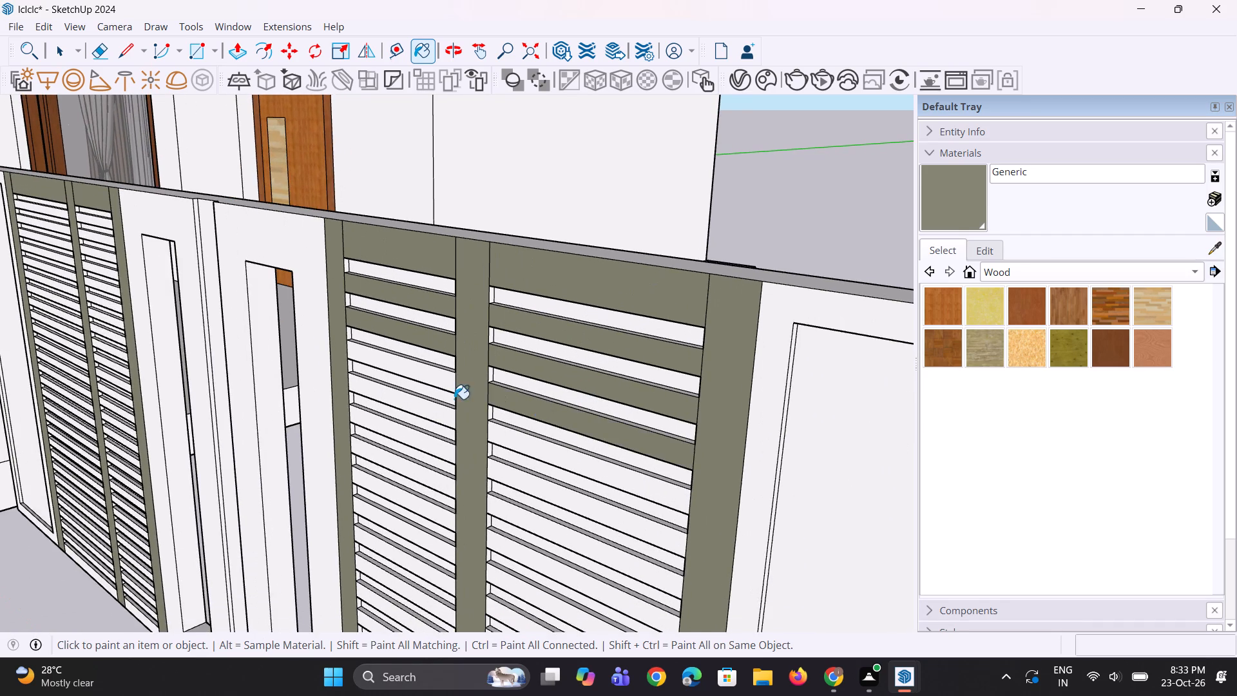
{"action": "scroll", "coordinate": [443, 392], "scroll_direction": "up", "scroll_amount": 1}
{"action": "left_click", "coordinate": [441, 378]}
{"action": "left_click", "coordinate": [431, 415]}
{"action": "left_click", "coordinate": [518, 449]}
Paint the bottom rails and the two lowest slats in both columns of the far louvre section with the Generic material.
{"action": "scroll", "coordinate": [620, 287], "scroll_direction": "down", "scroll_amount": 14}
{"action": "scroll", "coordinate": [581, 538], "scroll_direction": "up", "scroll_amount": 13}
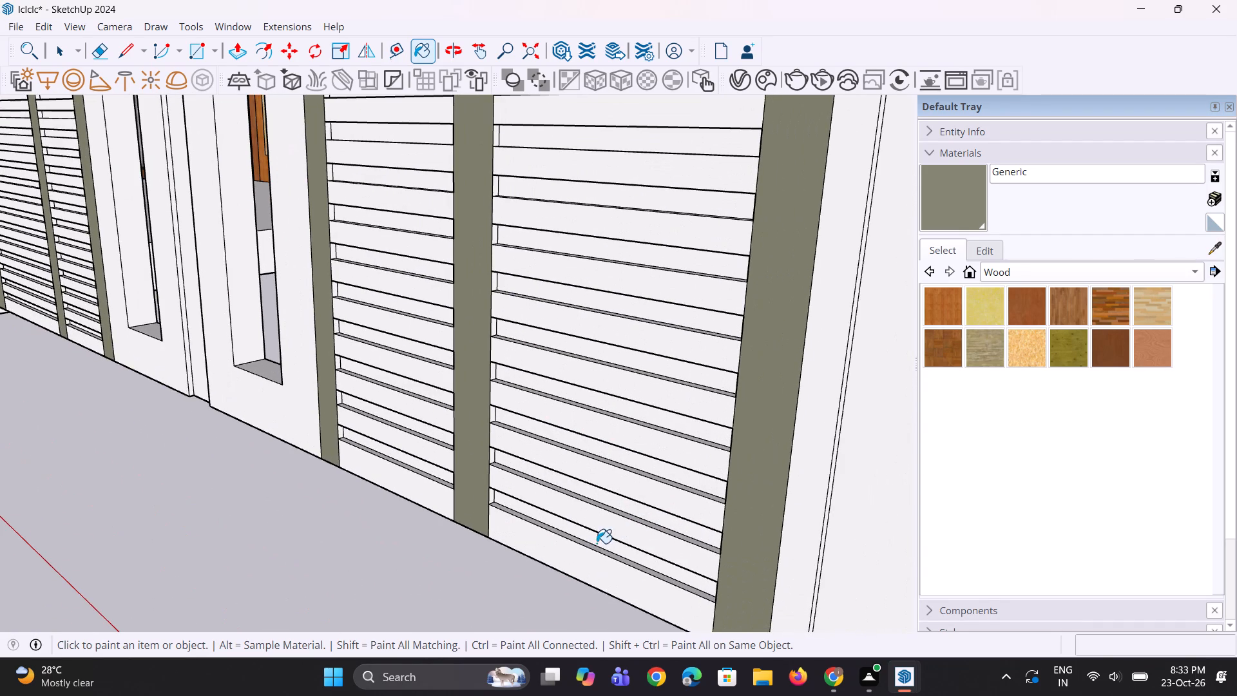
{"action": "left_click", "coordinate": [584, 565]}
{"action": "left_click", "coordinate": [432, 487]}
{"action": "left_click", "coordinate": [432, 456]}
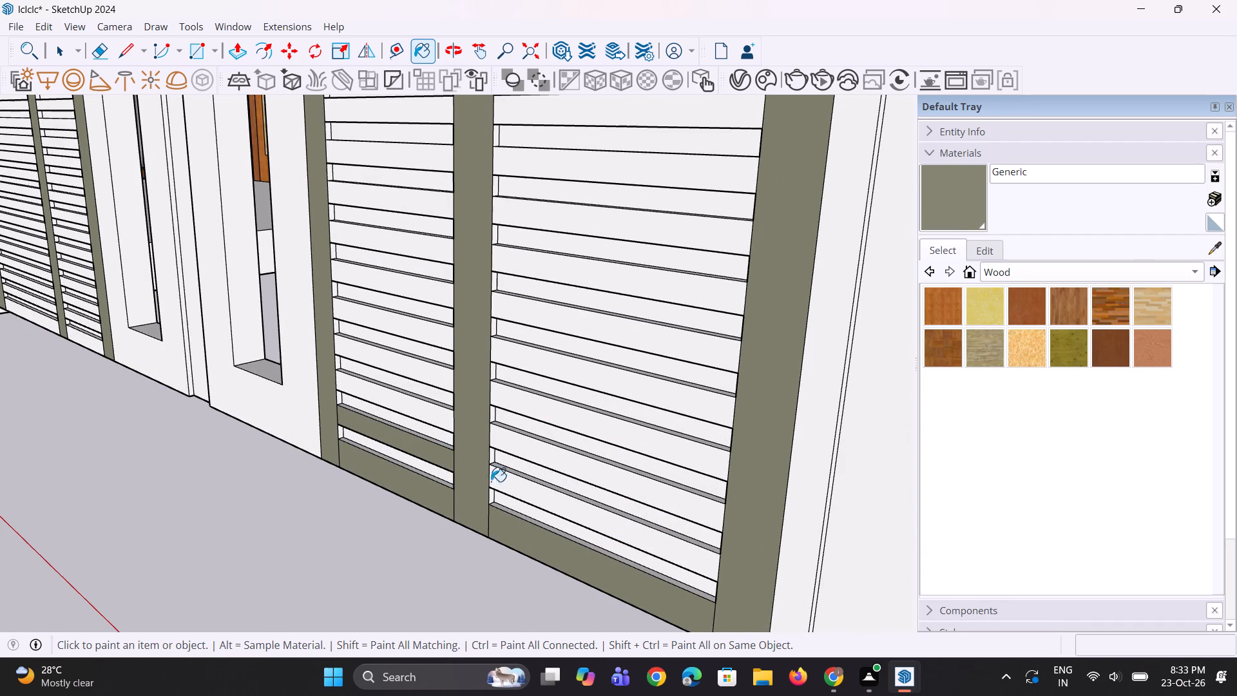
{"action": "left_click", "coordinate": [514, 484]}
{"action": "left_click", "coordinate": [533, 448]}
{"action": "left_click", "coordinate": [416, 410]}
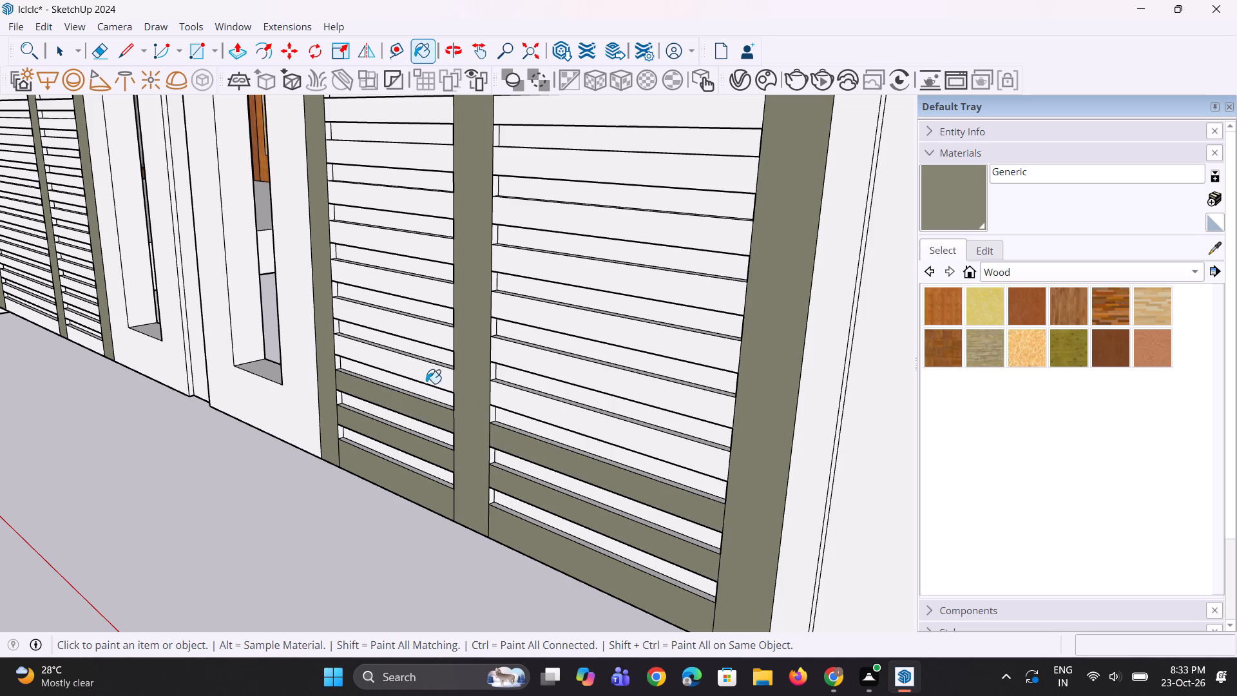
Continue upward from the lowest slats, painting the fronts of the lower slats in both columns with the Generic material.
{"action": "left_click", "coordinate": [433, 371]}
{"action": "left_click", "coordinate": [533, 399]}
{"action": "left_click", "coordinate": [560, 367]}
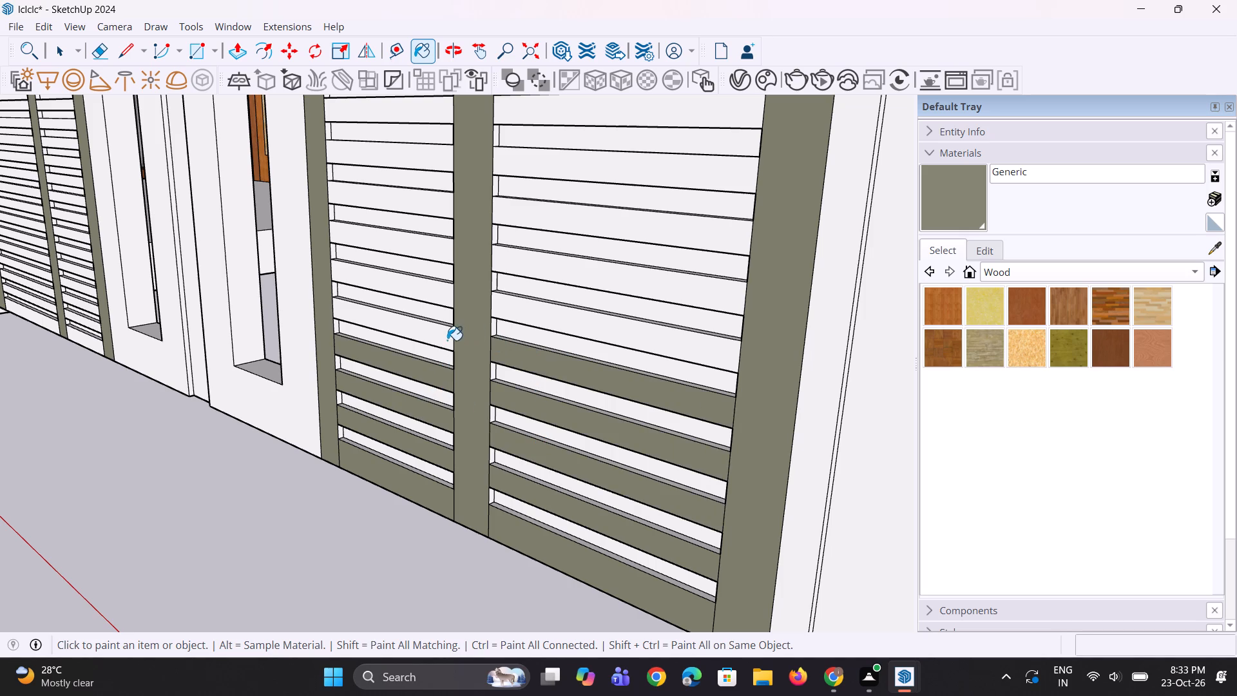
{"action": "left_click", "coordinate": [439, 337]}
{"action": "left_click", "coordinate": [428, 284]}
{"action": "left_click", "coordinate": [504, 305]}
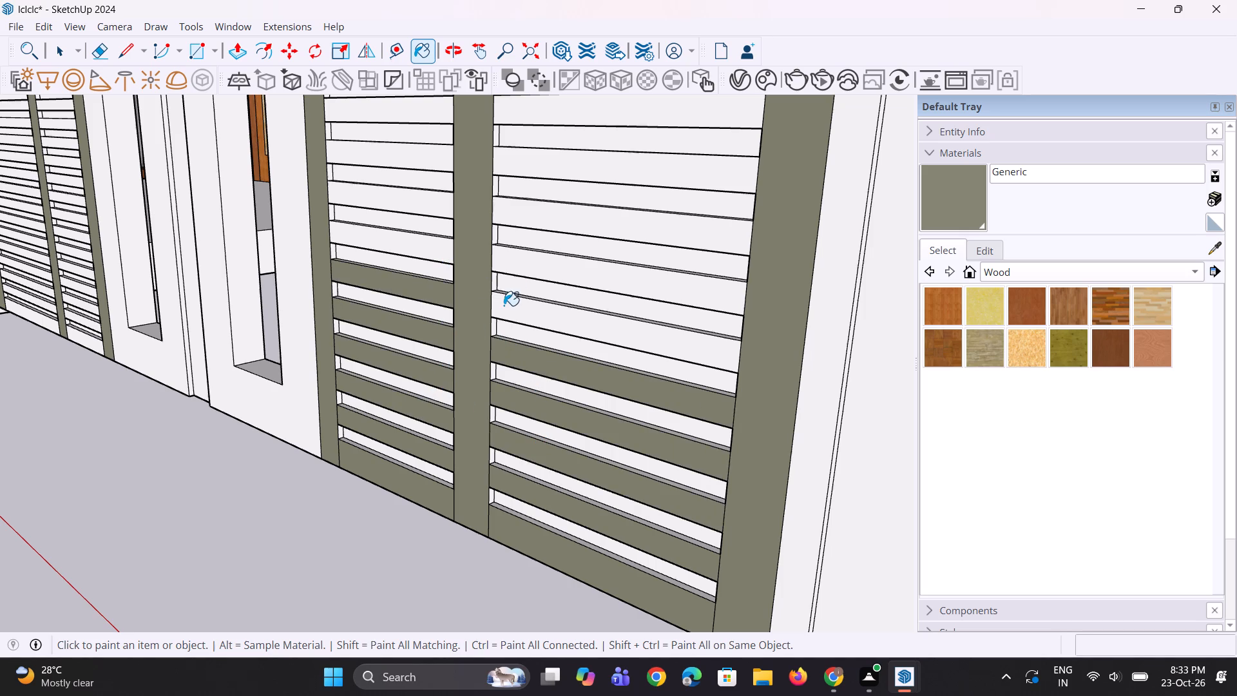
{"action": "left_click", "coordinate": [528, 256]}
{"action": "left_click", "coordinate": [446, 259]}
{"action": "scroll", "coordinate": [465, 410], "scroll_direction": "down", "scroll_amount": 3}
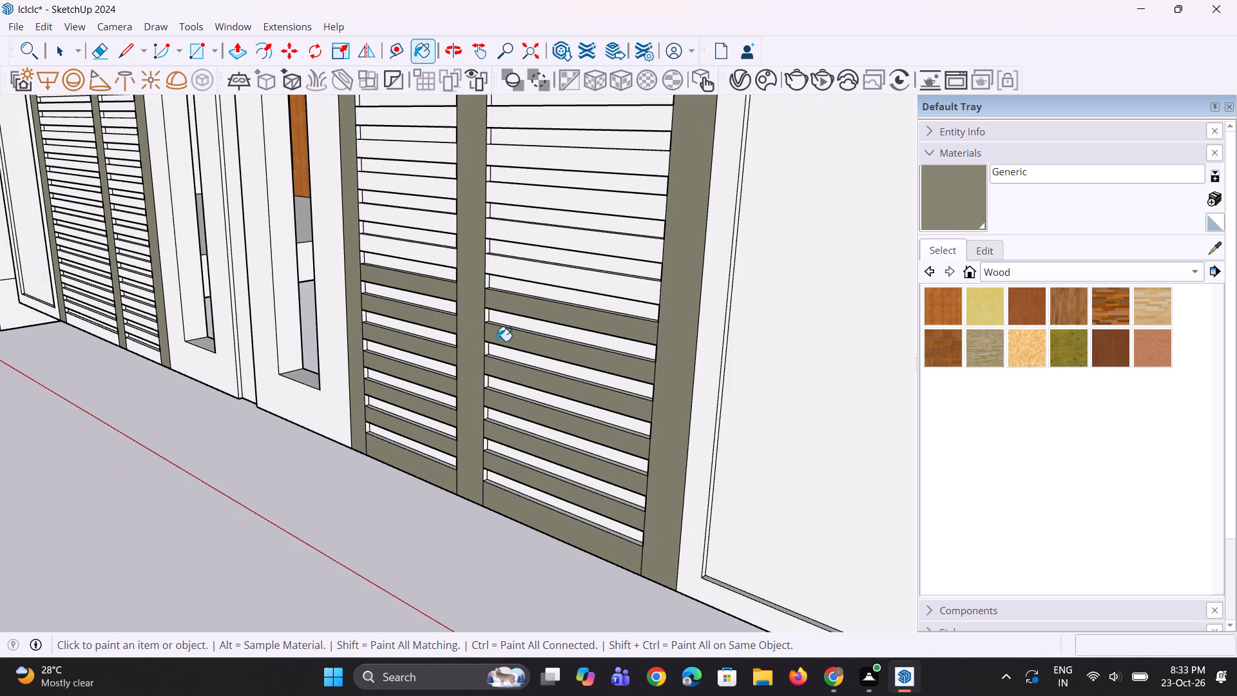
{"action": "scroll", "coordinate": [500, 334], "scroll_direction": "up", "scroll_amount": 2}
{"action": "left_click", "coordinate": [541, 262]}
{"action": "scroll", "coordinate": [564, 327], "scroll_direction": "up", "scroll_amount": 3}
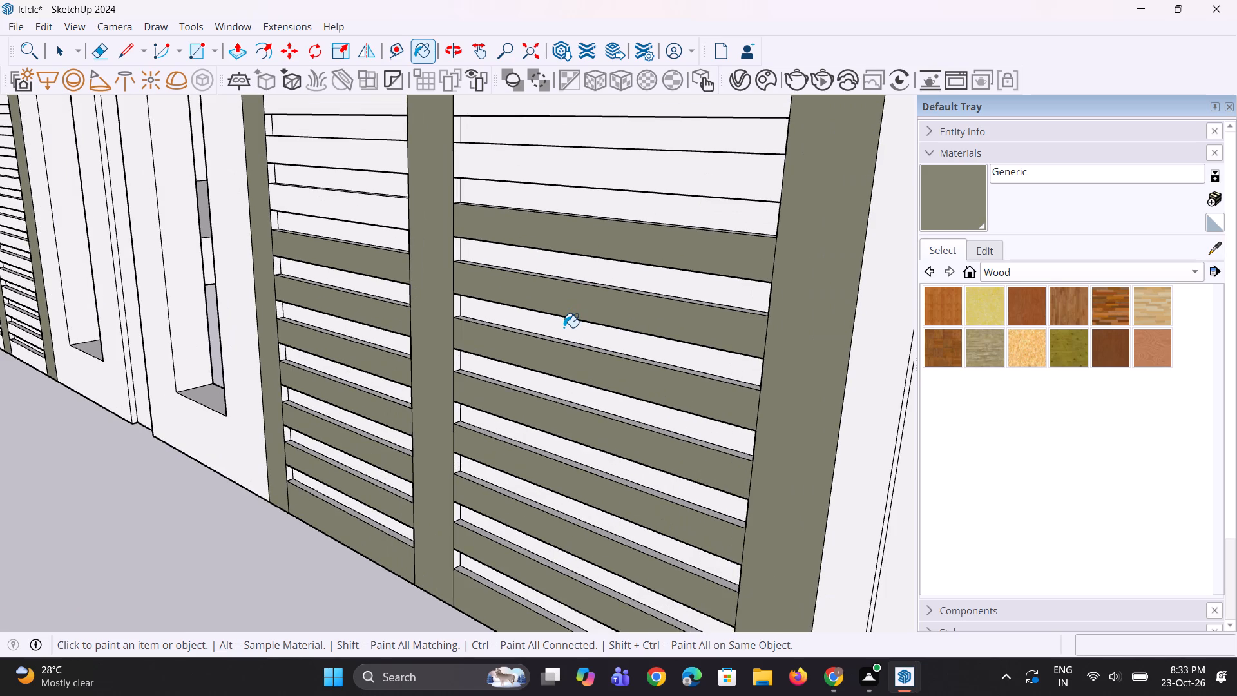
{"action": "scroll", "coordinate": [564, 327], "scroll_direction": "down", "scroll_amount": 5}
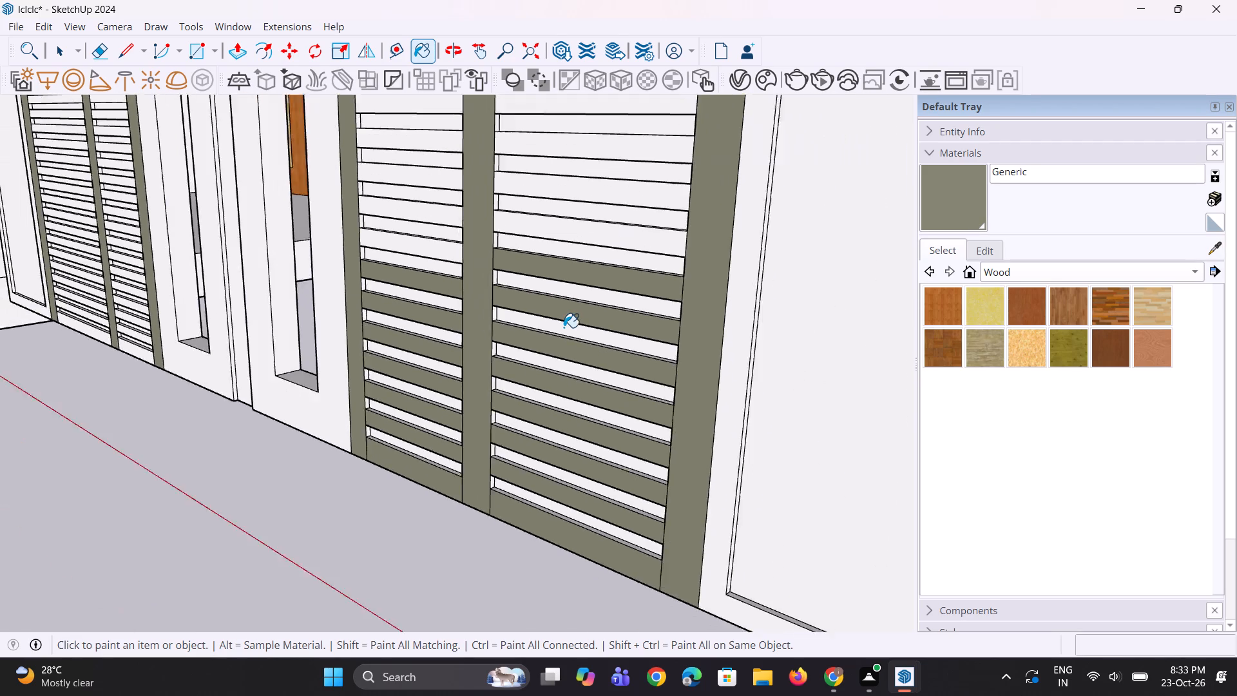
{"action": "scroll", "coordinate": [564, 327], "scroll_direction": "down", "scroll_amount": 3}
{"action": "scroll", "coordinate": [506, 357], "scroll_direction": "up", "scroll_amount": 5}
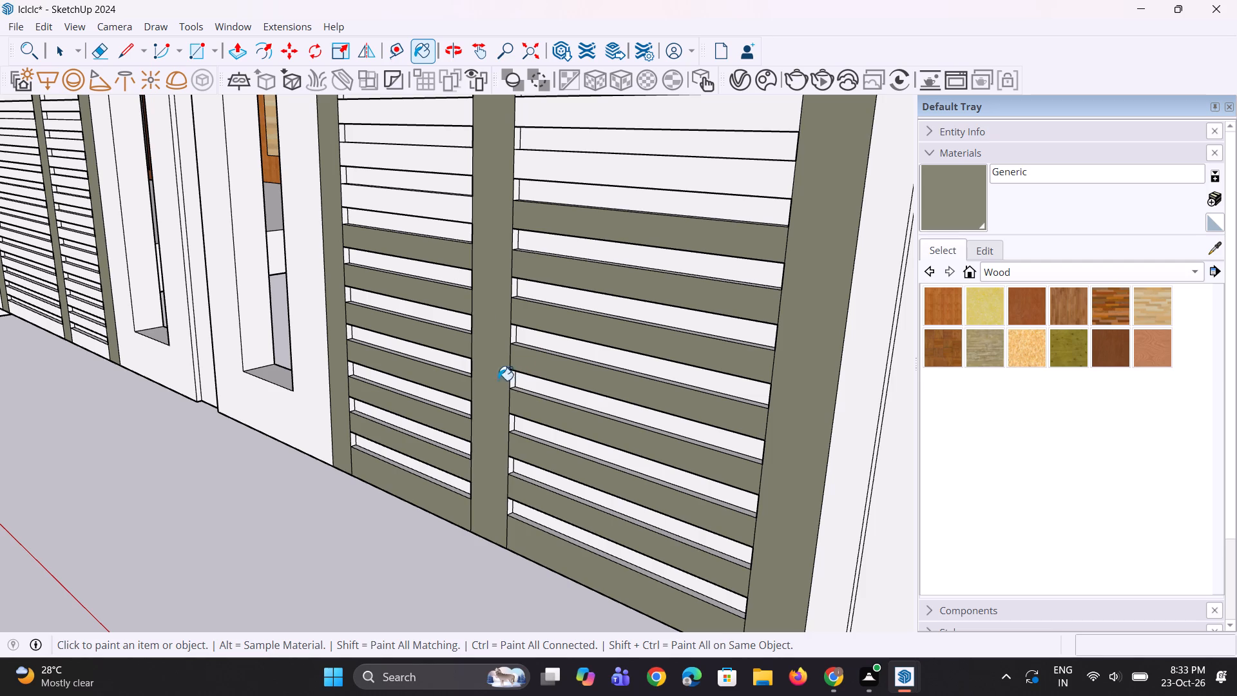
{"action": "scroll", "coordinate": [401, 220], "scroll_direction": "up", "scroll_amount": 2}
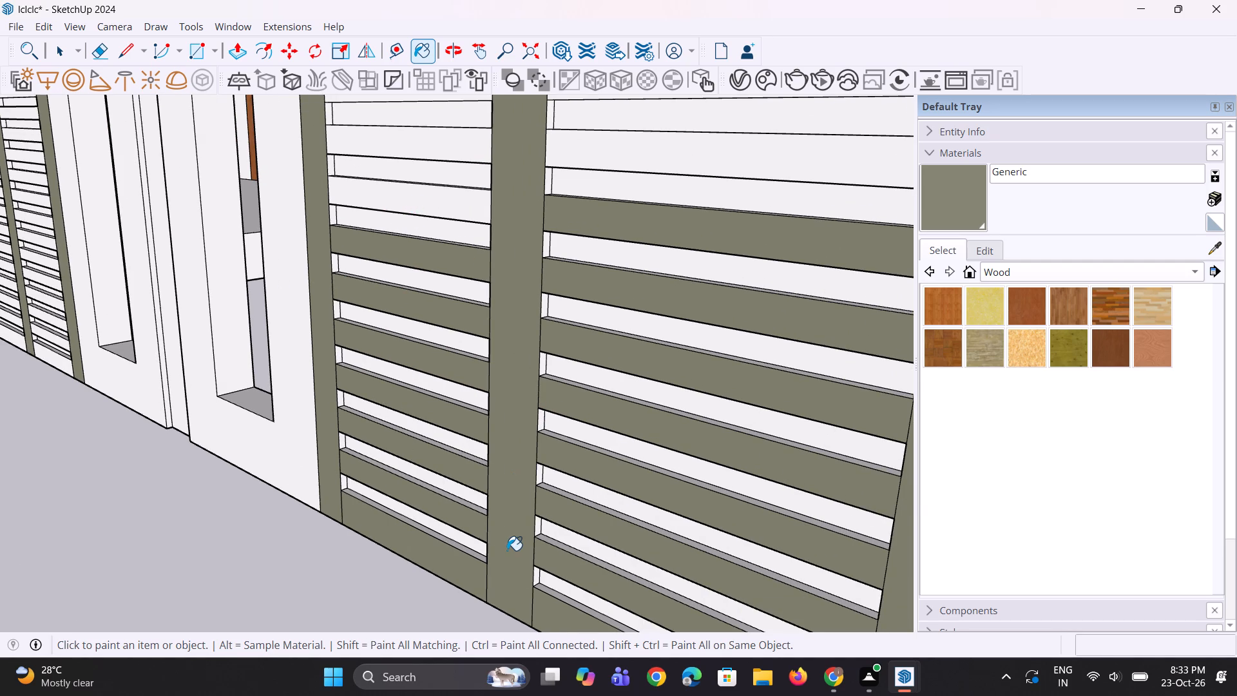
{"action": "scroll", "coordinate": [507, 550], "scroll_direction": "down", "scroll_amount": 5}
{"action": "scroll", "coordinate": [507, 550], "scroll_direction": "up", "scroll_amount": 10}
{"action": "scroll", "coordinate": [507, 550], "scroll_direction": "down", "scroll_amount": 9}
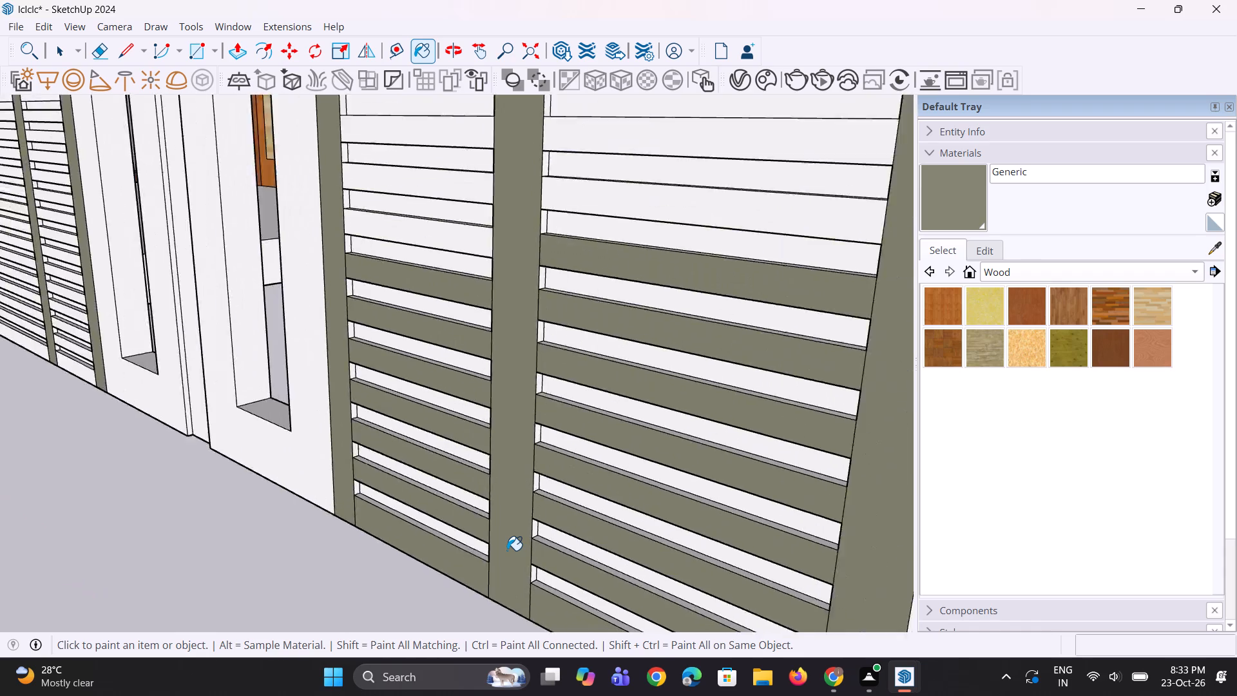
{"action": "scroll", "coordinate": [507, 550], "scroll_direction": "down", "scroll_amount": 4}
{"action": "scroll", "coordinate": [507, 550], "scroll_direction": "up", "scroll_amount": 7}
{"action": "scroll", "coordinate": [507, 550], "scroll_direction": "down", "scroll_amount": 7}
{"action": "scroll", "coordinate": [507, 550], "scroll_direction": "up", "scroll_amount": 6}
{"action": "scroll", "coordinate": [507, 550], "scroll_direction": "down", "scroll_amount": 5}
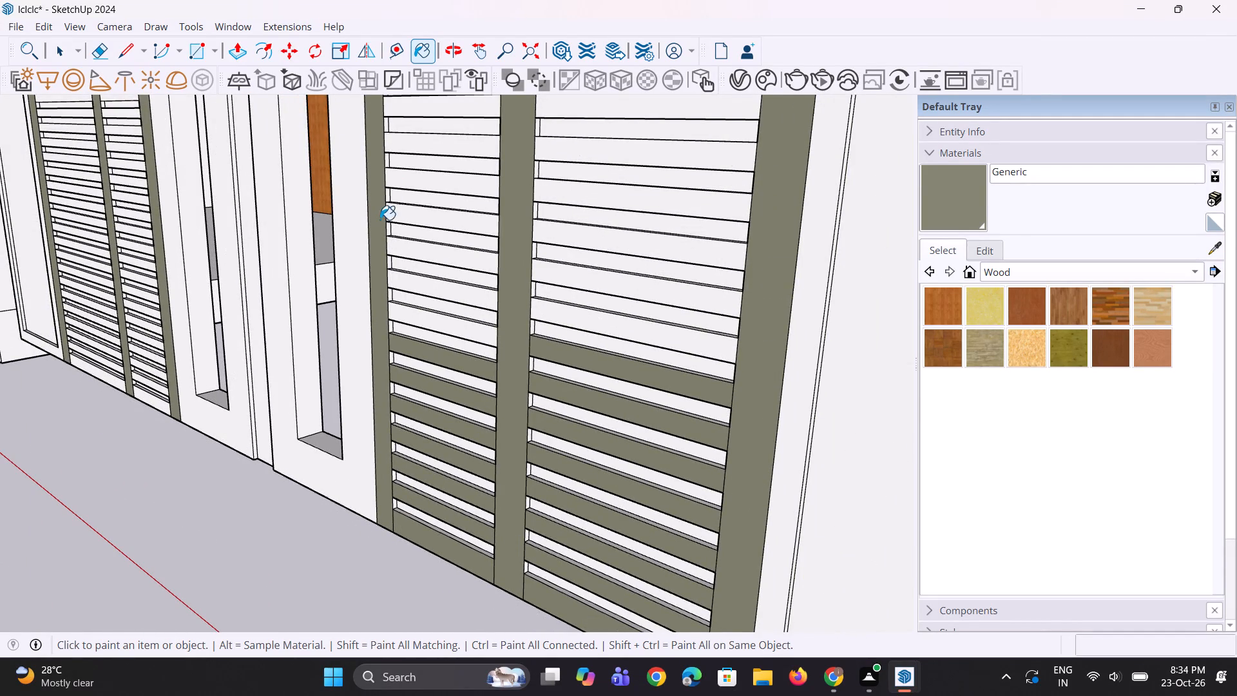
Paint the fronts of the next four or so unpainted slats up the middle of both columns with the Generic material.
{"action": "scroll", "coordinate": [463, 391], "scroll_direction": "down", "scroll_amount": 2}
{"action": "scroll", "coordinate": [519, 331], "scroll_direction": "up", "scroll_amount": 7}
{"action": "left_click", "coordinate": [468, 344]}
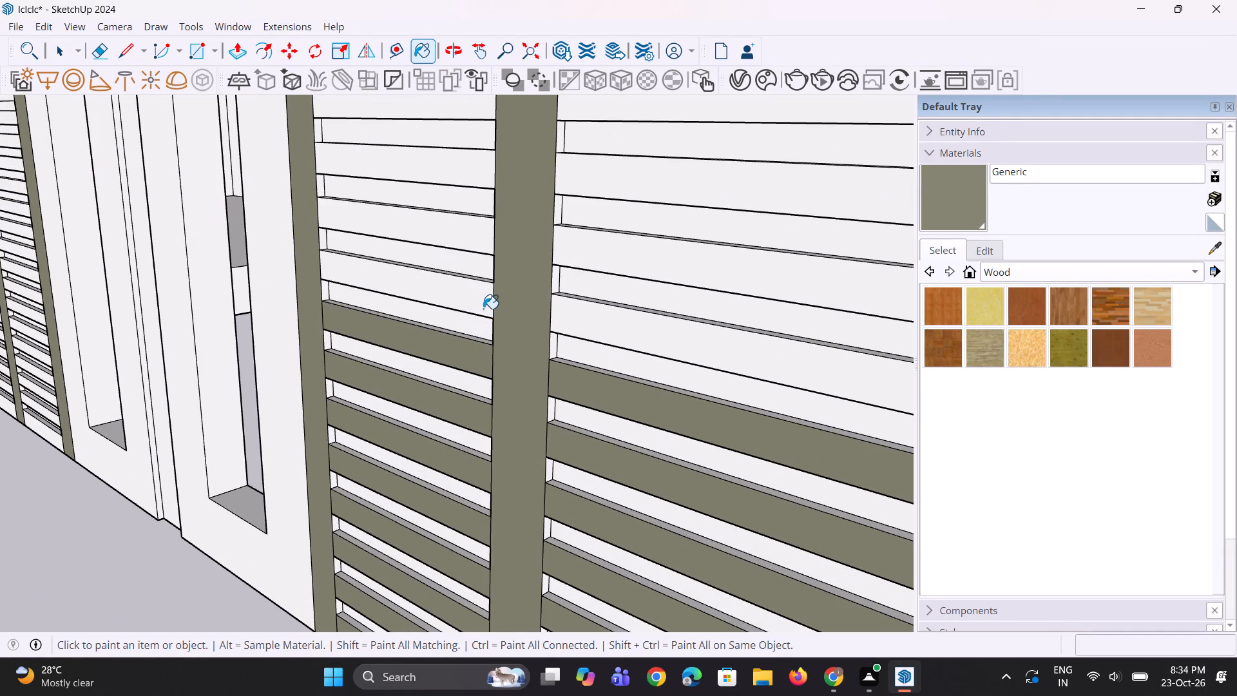
{"action": "left_click", "coordinate": [482, 302]}
{"action": "left_click", "coordinate": [578, 312]}
{"action": "left_click", "coordinate": [606, 242]}
{"action": "left_click", "coordinate": [443, 223]}
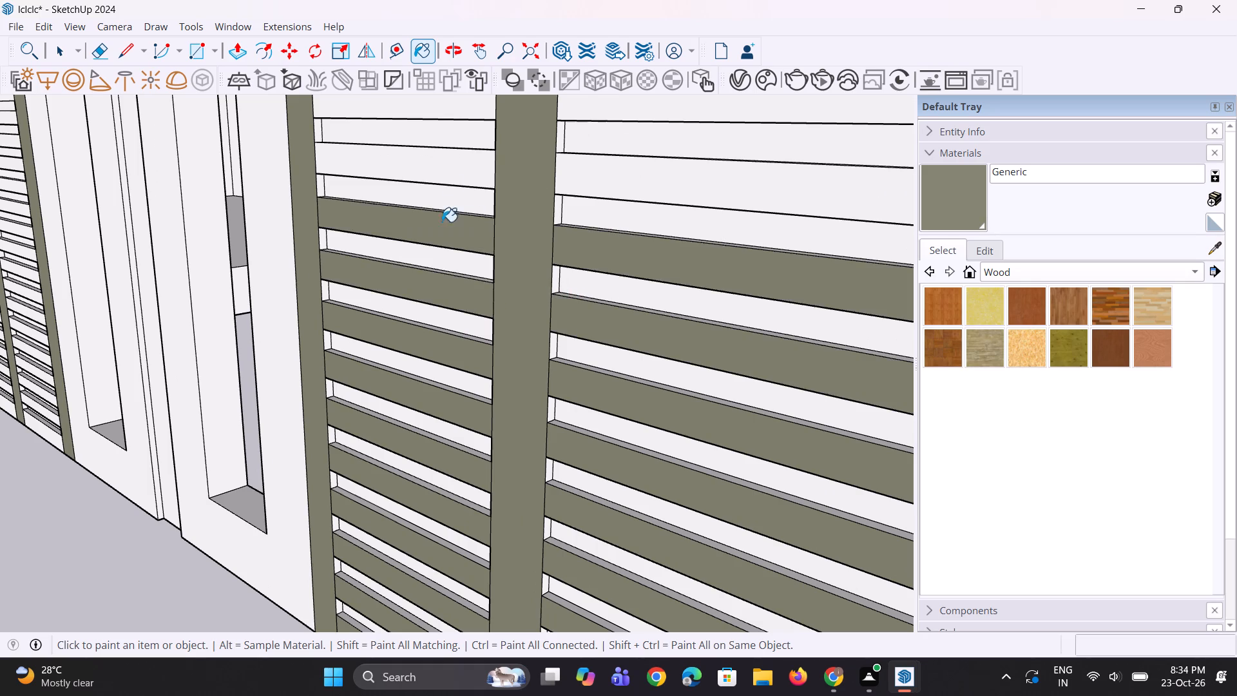
{"action": "scroll", "coordinate": [381, 264], "scroll_direction": "down", "scroll_amount": 4}
{"action": "middle_click_drag", "start_coordinate": [394, 264], "coordinate": [358, 276]}
{"action": "scroll", "coordinate": [398, 227], "scroll_direction": "up", "scroll_amount": 2}
{"action": "left_click", "coordinate": [399, 220]}
{"action": "left_click", "coordinate": [488, 229]}
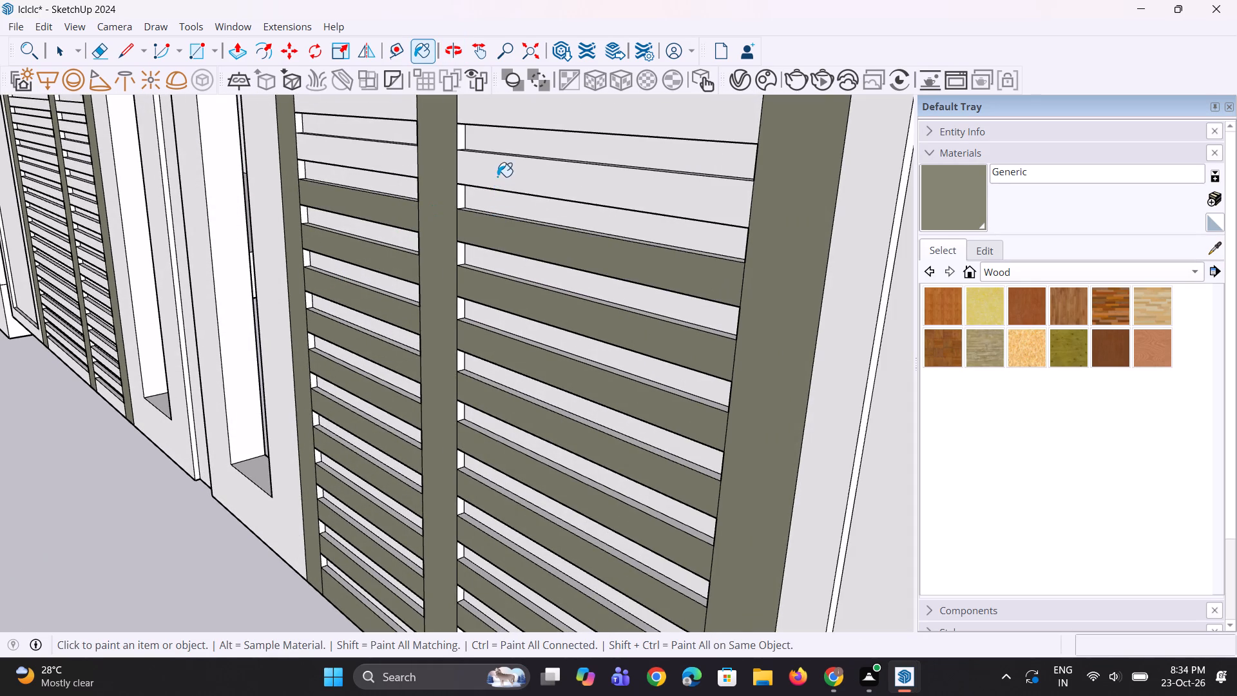
{"action": "left_click", "coordinate": [497, 177]}
{"action": "left_click", "coordinate": [398, 160]}
Paint the fronts of the remaining unpainted slats between the upper and lower painted groups in both columns with the Generic material.
{"action": "scroll", "coordinate": [430, 351], "scroll_direction": "down", "scroll_amount": 10}
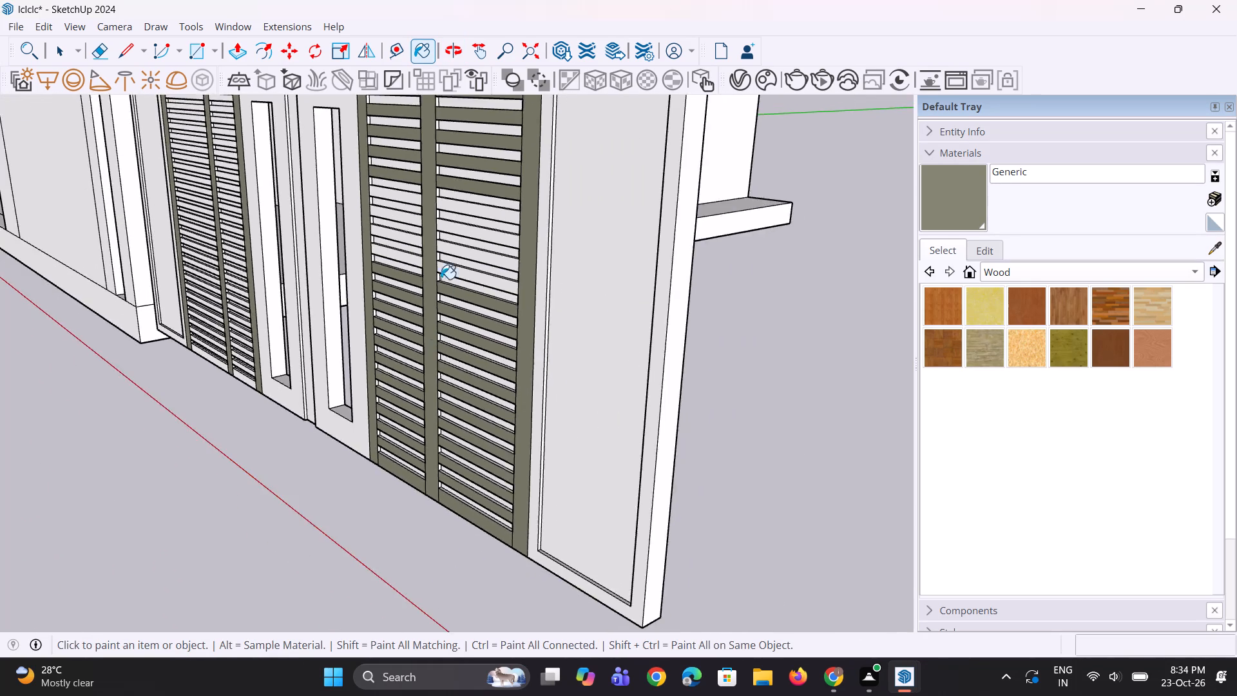
{"action": "scroll", "coordinate": [444, 253], "scroll_direction": "up", "scroll_amount": 13}
{"action": "left_click", "coordinate": [432, 300]}
{"action": "left_click", "coordinate": [326, 279]}
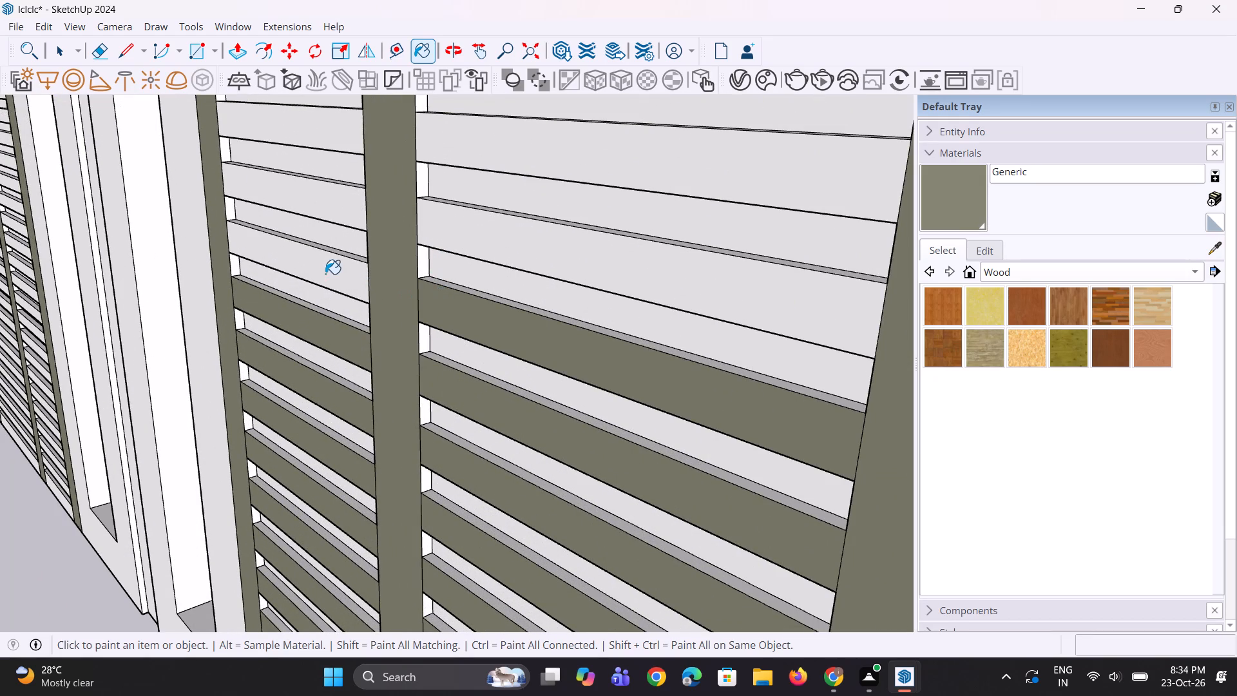
{"action": "left_click", "coordinate": [330, 213]}
{"action": "left_click", "coordinate": [432, 230]}
{"action": "left_click", "coordinate": [457, 154]}
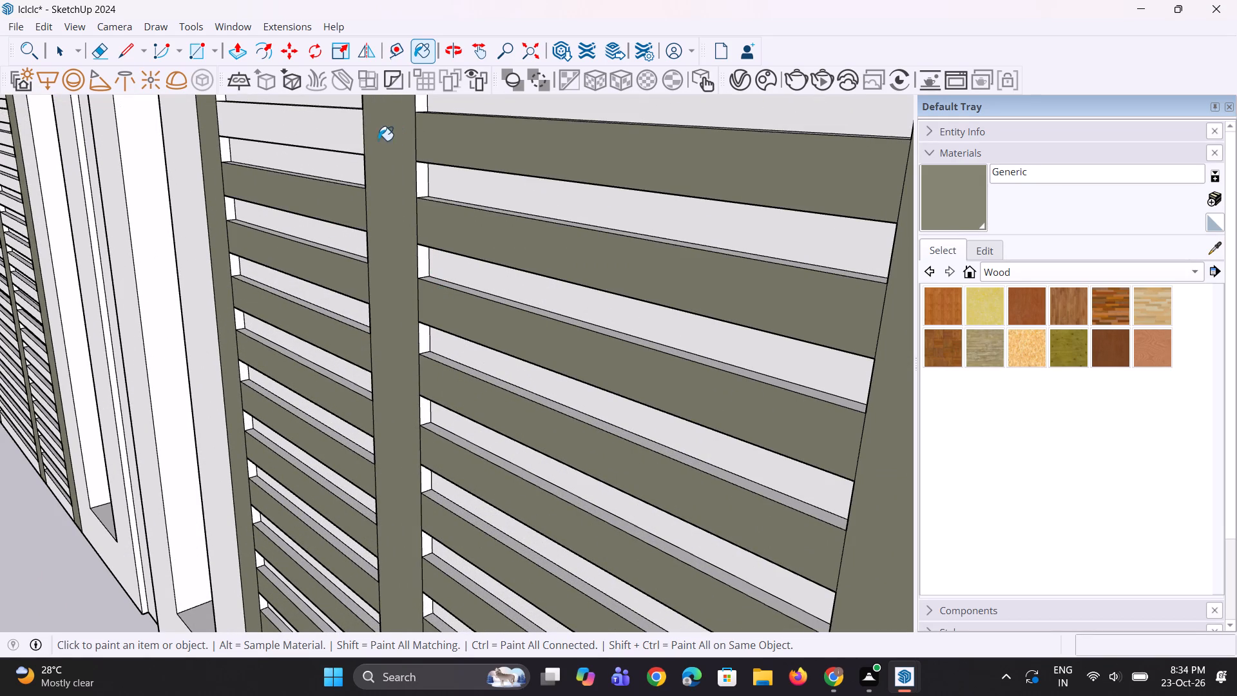
{"action": "left_click", "coordinate": [354, 133]}
{"action": "scroll", "coordinate": [452, 393], "scroll_direction": "down", "scroll_amount": 10}
{"action": "scroll", "coordinate": [512, 302], "scroll_direction": "up", "scroll_amount": 2}
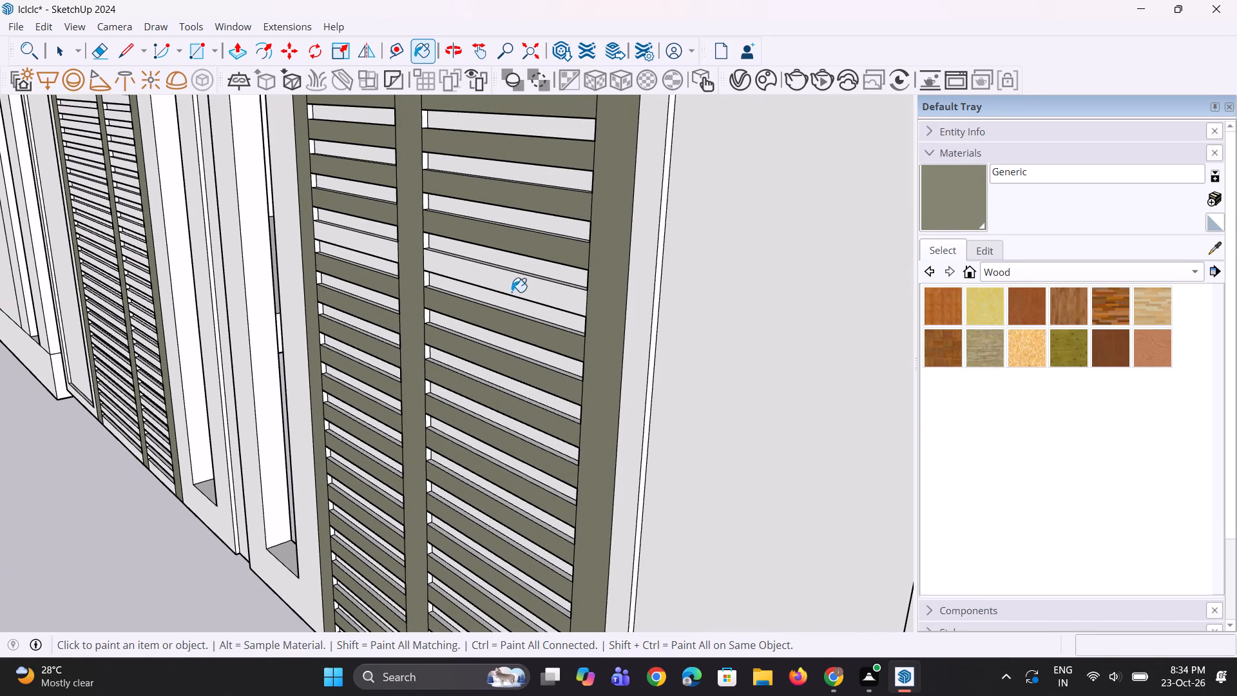
{"action": "left_click", "coordinate": [512, 291]}
{"action": "scroll", "coordinate": [372, 239], "scroll_direction": "up", "scroll_amount": 4}
{"action": "left_click", "coordinate": [372, 239]}
Paint the top edges of three neighbouring slats in both columns at the far louvre section's upper middle with the Generic material.
{"action": "scroll", "coordinate": [394, 290], "scroll_direction": "down", "scroll_amount": 2}
{"action": "scroll", "coordinate": [450, 248], "scroll_direction": "up", "scroll_amount": 6}
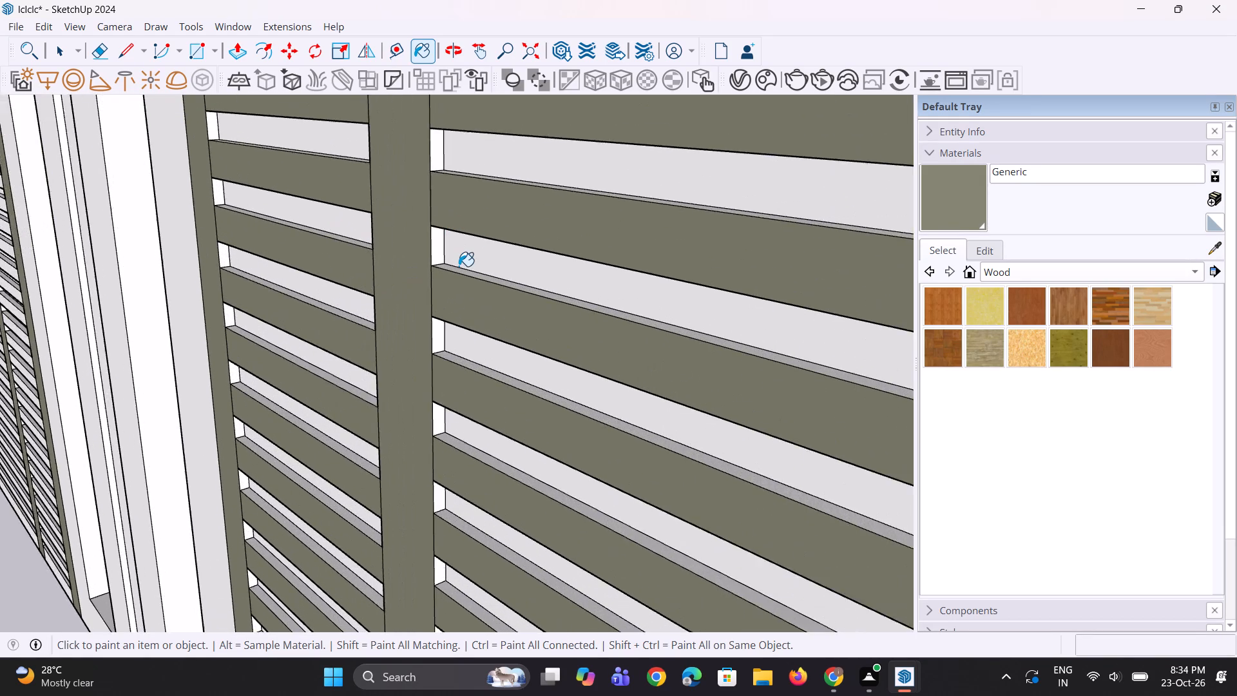
{"action": "scroll", "coordinate": [459, 266], "scroll_direction": "up", "scroll_amount": 4}
{"action": "left_click", "coordinate": [459, 274]}
{"action": "scroll", "coordinate": [365, 238], "scroll_direction": "up", "scroll_amount": 2}
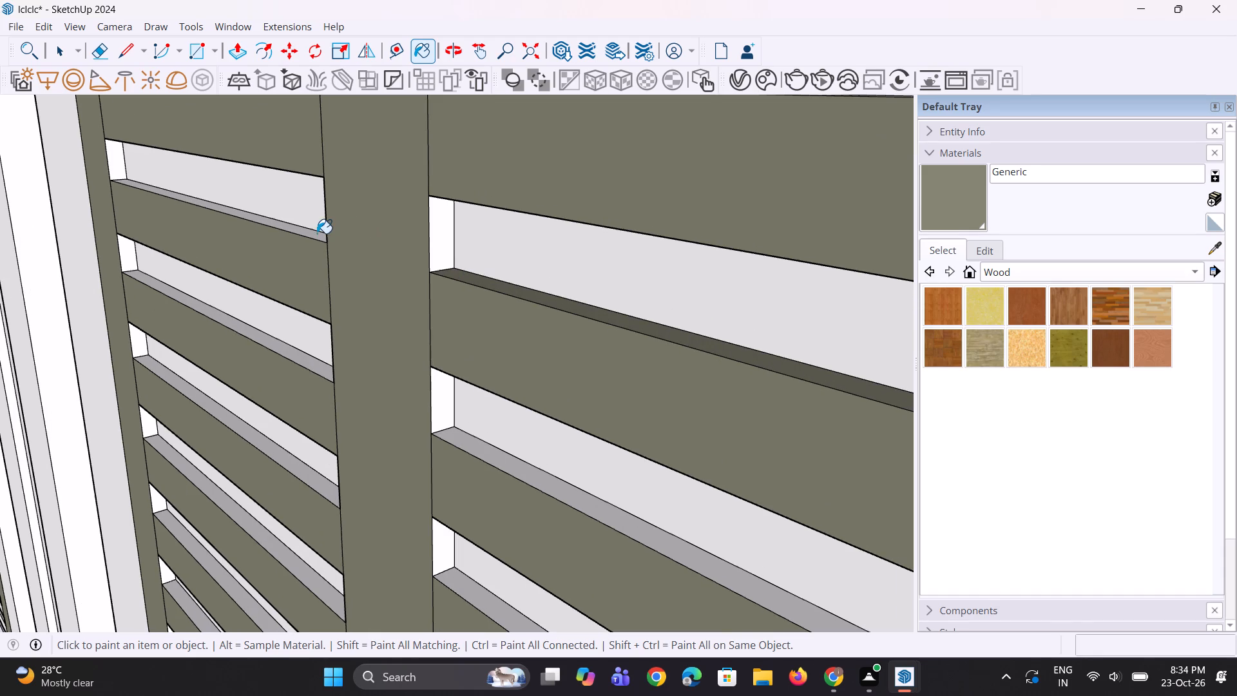
{"action": "left_click", "coordinate": [311, 236]}
{"action": "left_click", "coordinate": [314, 359]}
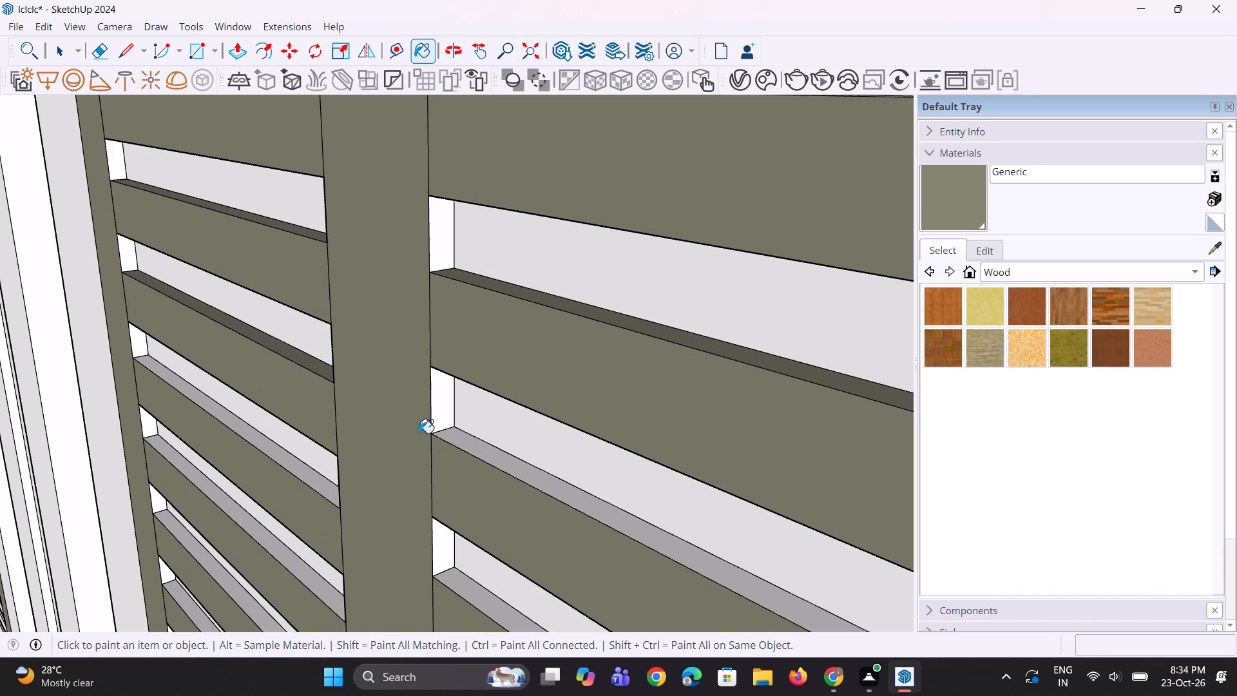
{"action": "left_click", "coordinate": [460, 443]}
{"action": "left_click", "coordinate": [320, 475]}
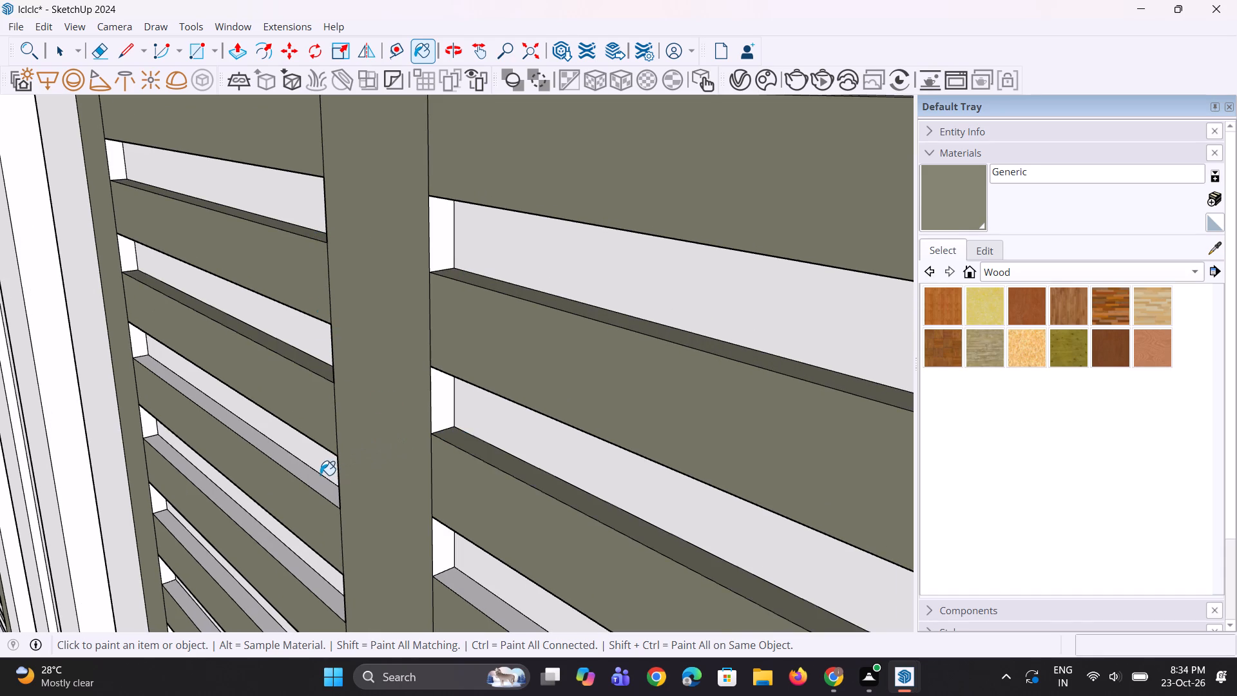
{"action": "left_click", "coordinate": [467, 595]}
{"action": "left_click", "coordinate": [331, 492]}
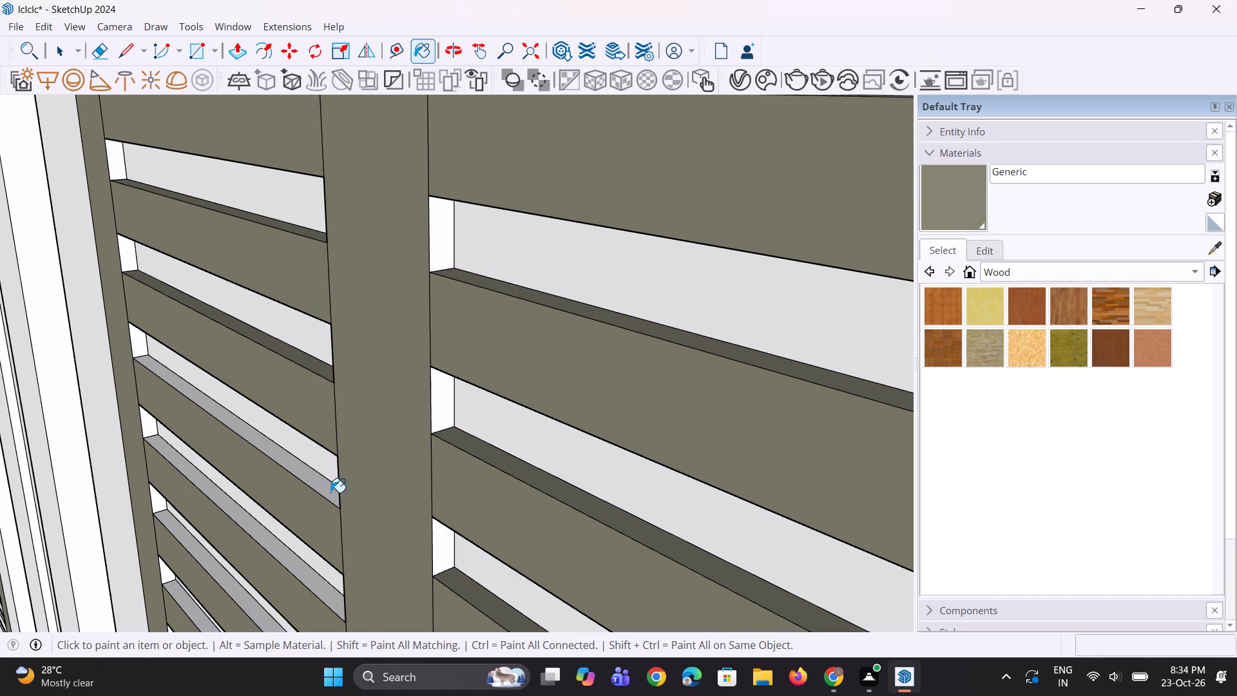
Continue downward, painting the top edges of the next two slats in both columns of the louvre section with Generic.
{"action": "scroll", "coordinate": [602, 309], "scroll_direction": "down", "scroll_amount": 17}
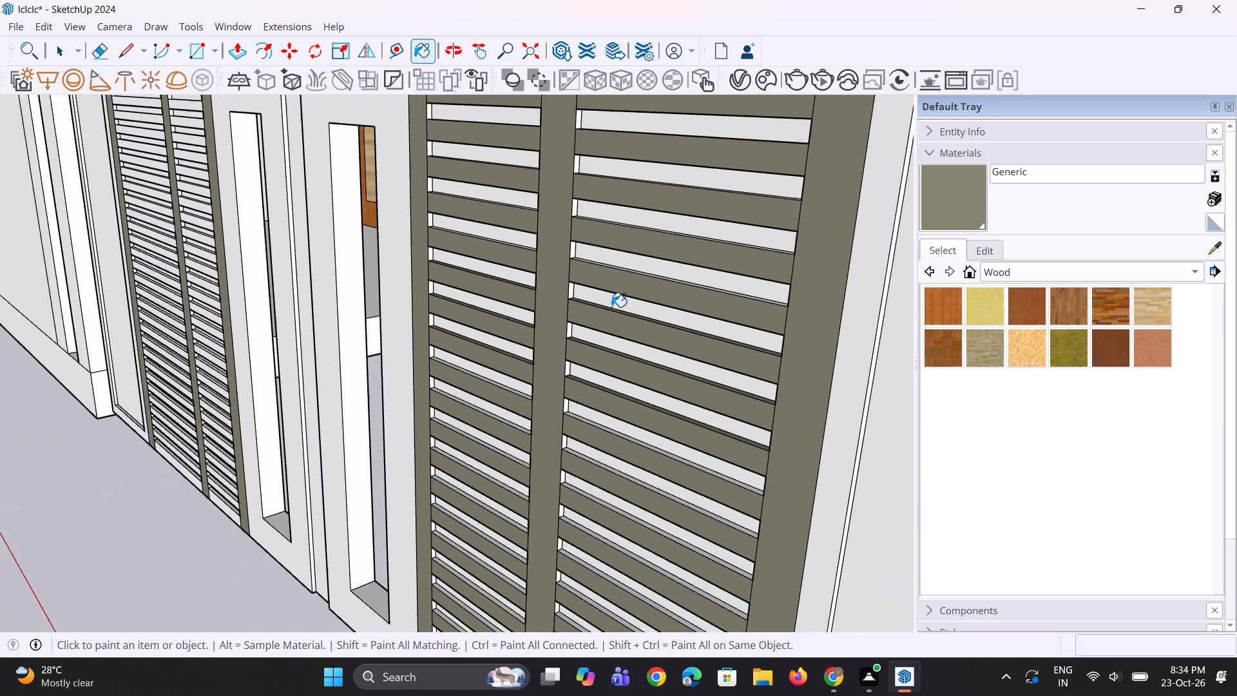
{"action": "scroll", "coordinate": [603, 465], "scroll_direction": "up", "scroll_amount": 4}
{"action": "scroll", "coordinate": [575, 387], "scroll_direction": "up", "scroll_amount": 9}
{"action": "left_click", "coordinate": [551, 395]}
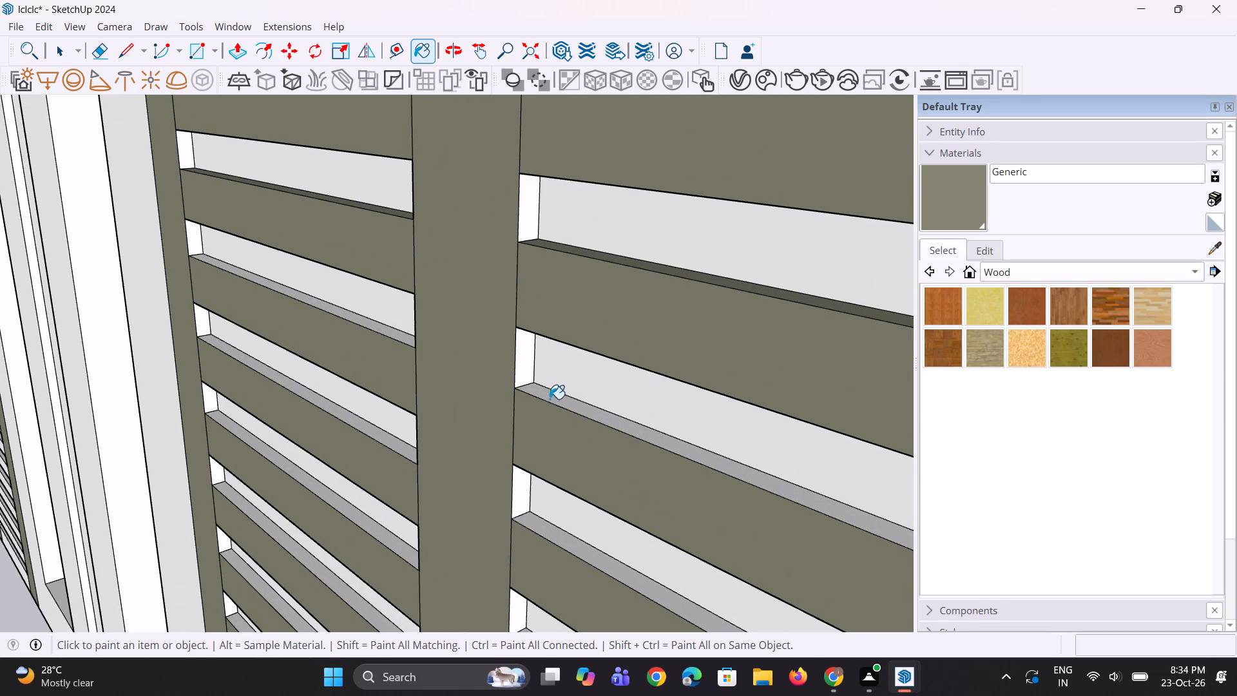
{"action": "left_click", "coordinate": [390, 333]}
{"action": "left_click", "coordinate": [396, 440]}
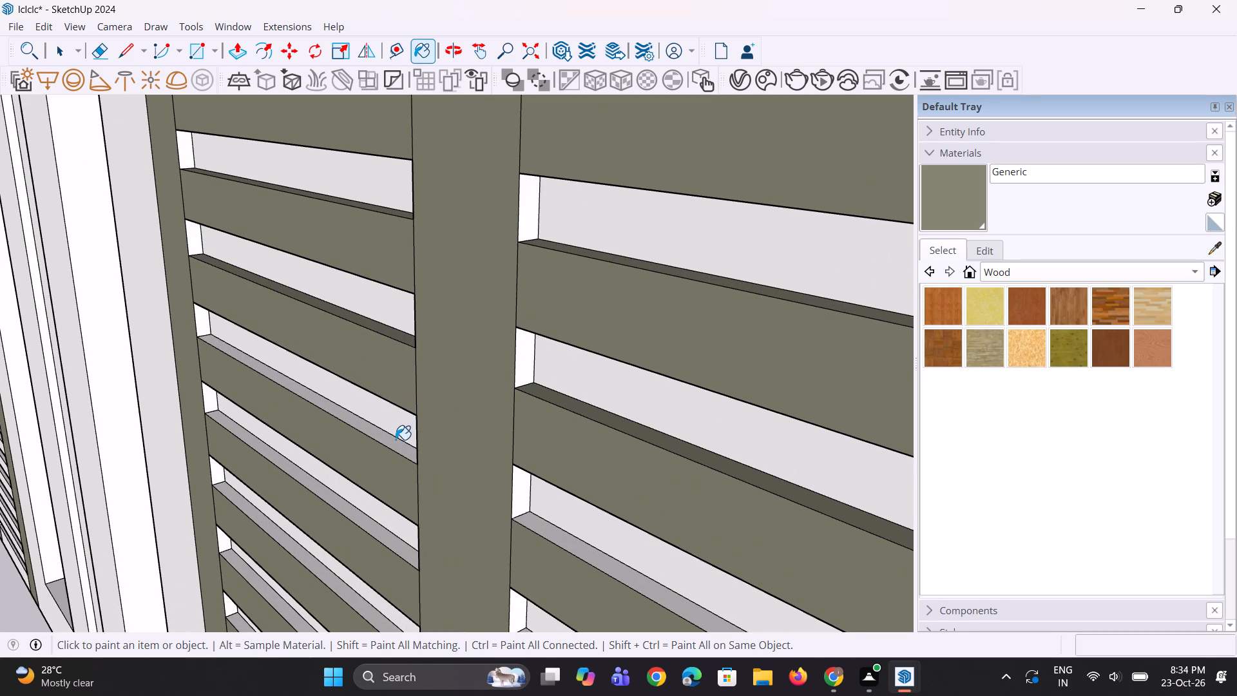
{"action": "left_click", "coordinate": [548, 529]}
Paint the top edges of the following two unpainted slats in both columns around mid-height with the Generic material.
{"action": "scroll", "coordinate": [666, 196], "scroll_direction": "down", "scroll_amount": 10}
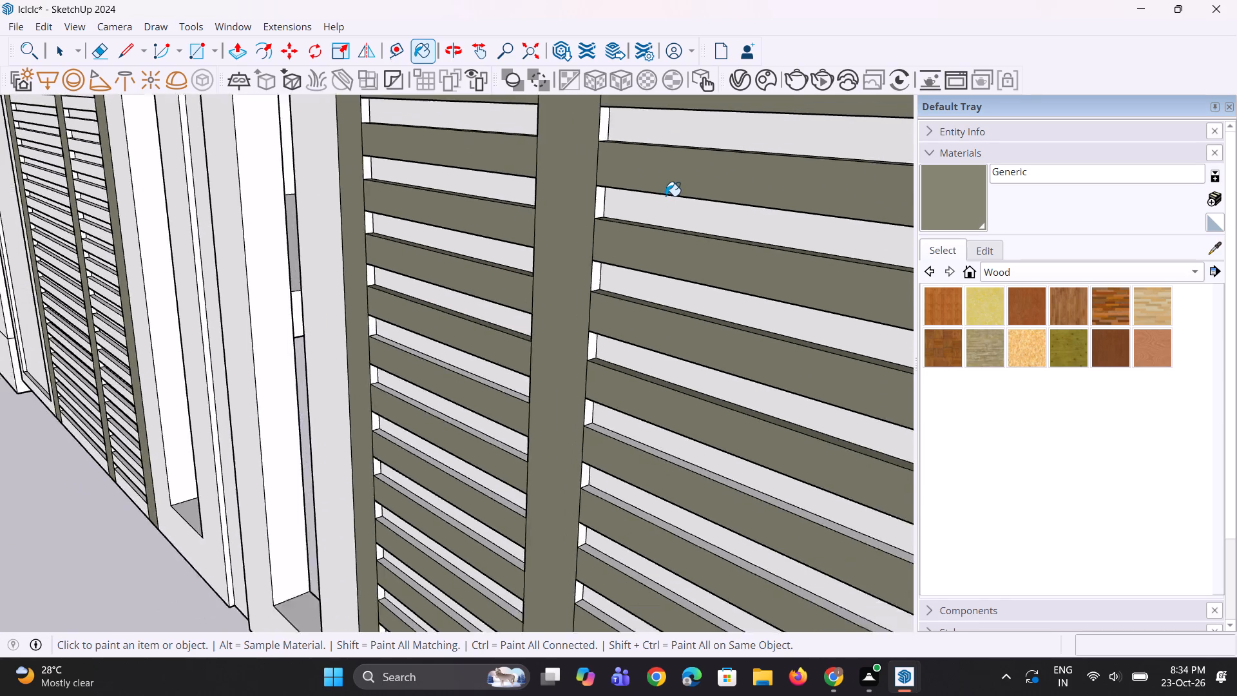
{"action": "scroll", "coordinate": [666, 196], "scroll_direction": "down", "scroll_amount": 2}
{"action": "scroll", "coordinate": [599, 376], "scroll_direction": "up", "scroll_amount": 10}
{"action": "left_click", "coordinate": [529, 349]}
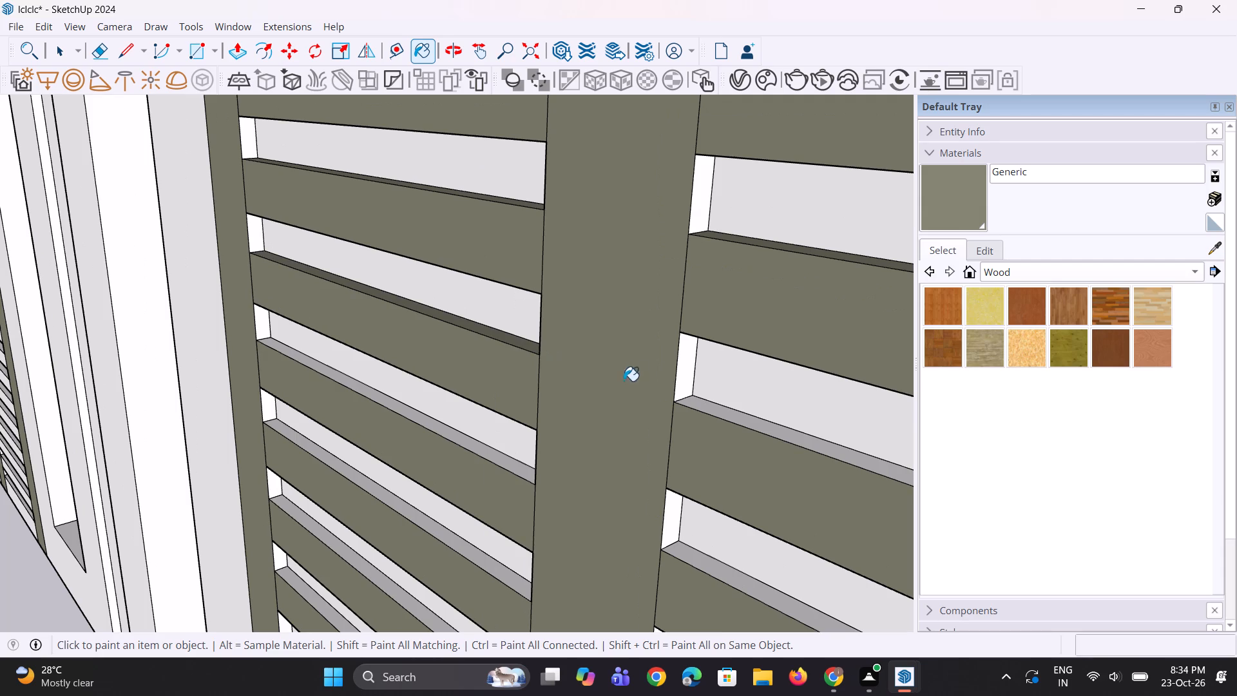
{"action": "left_click", "coordinate": [706, 413]}
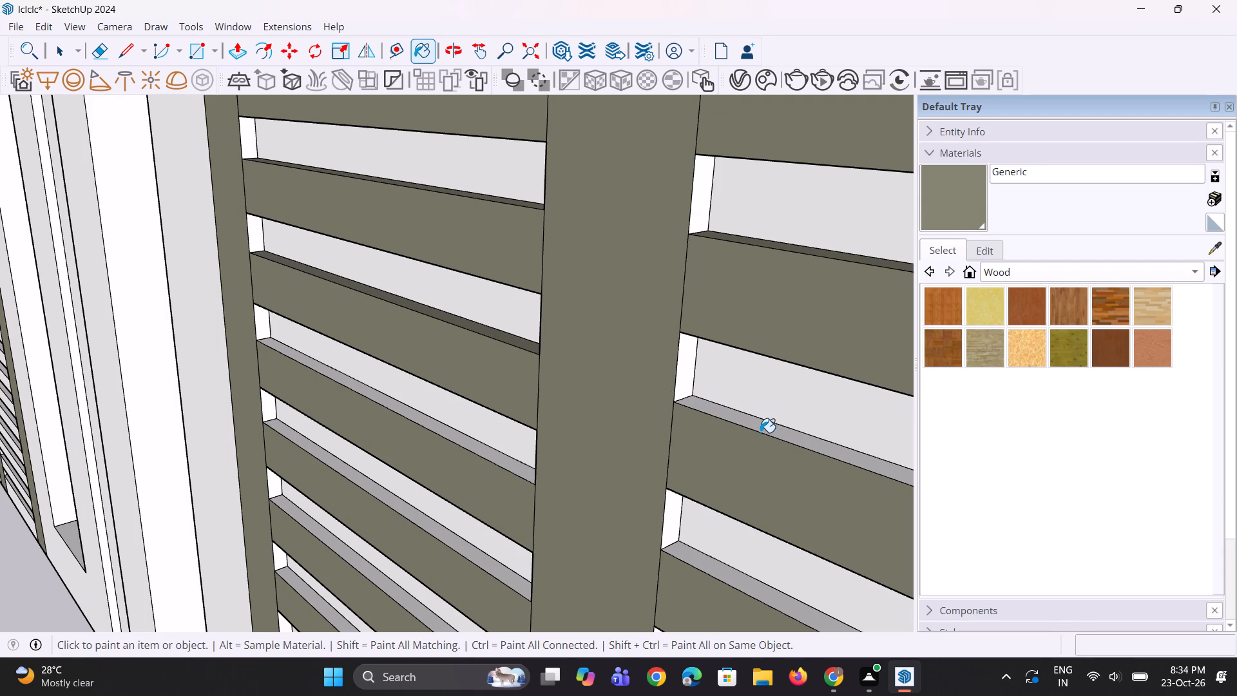
{"action": "left_click", "coordinate": [762, 432]}
{"action": "left_click", "coordinate": [723, 574]}
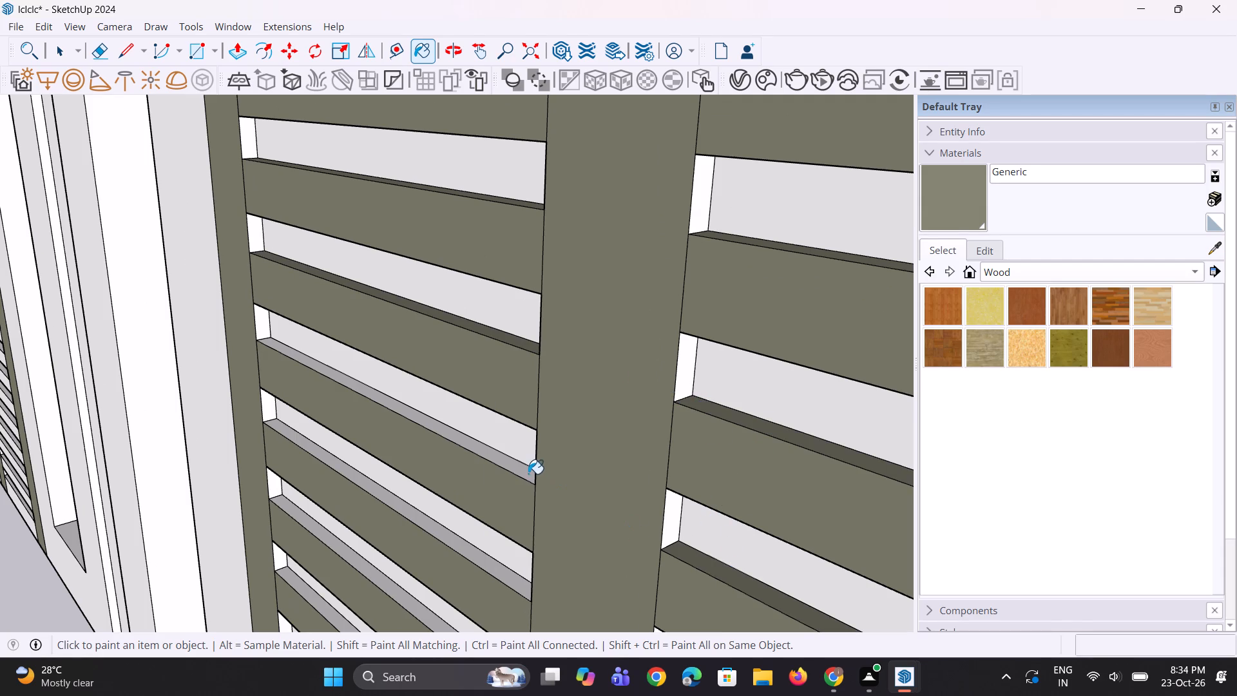
{"action": "left_click", "coordinate": [528, 474]}
Paint the top edges of two more slats in both columns just below mid-height with the Generic material.
{"action": "scroll", "coordinate": [734, 279], "scroll_direction": "down", "scroll_amount": 15}
{"action": "middle_click_drag", "start_coordinate": [641, 319], "coordinate": [613, 349]}
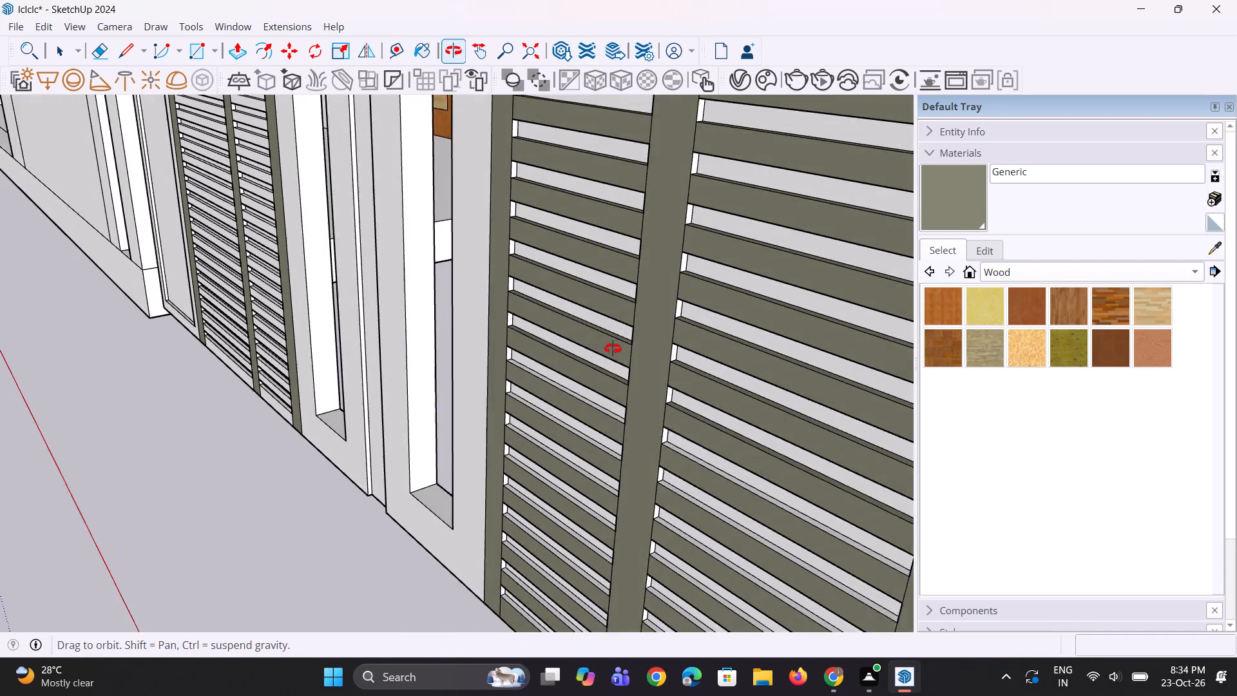
{"action": "middle_click_drag", "start_coordinate": [613, 349], "coordinate": [611, 349]}
{"action": "scroll", "coordinate": [676, 449], "scroll_direction": "up", "scroll_amount": 6}
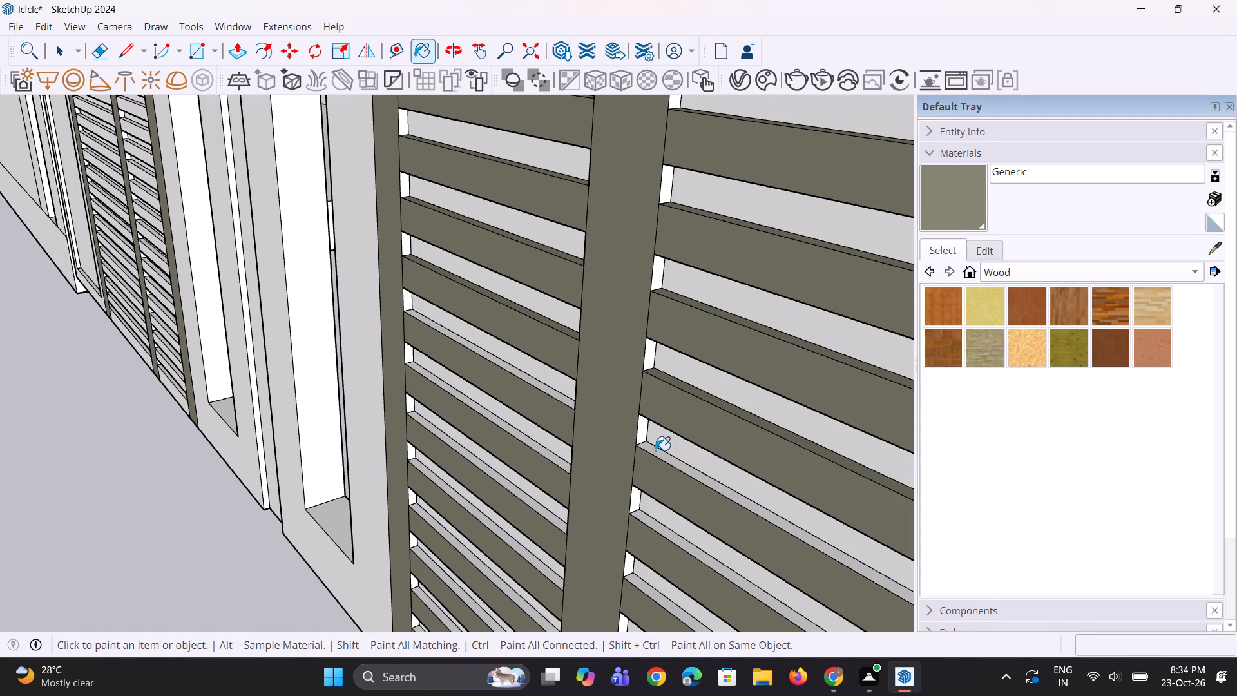
{"action": "scroll", "coordinate": [643, 427], "scroll_direction": "down", "scroll_amount": 3}
{"action": "scroll", "coordinate": [651, 487], "scroll_direction": "up", "scroll_amount": 7}
{"action": "left_click", "coordinate": [663, 423]}
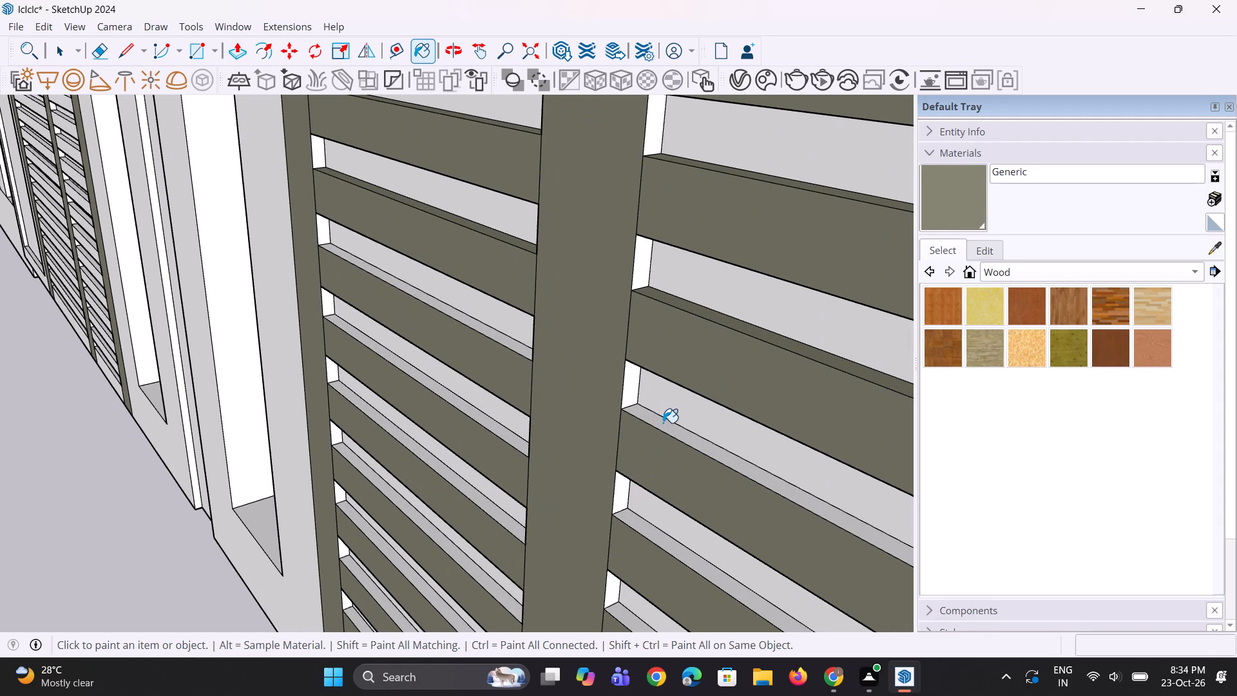
{"action": "left_click", "coordinate": [521, 347]}
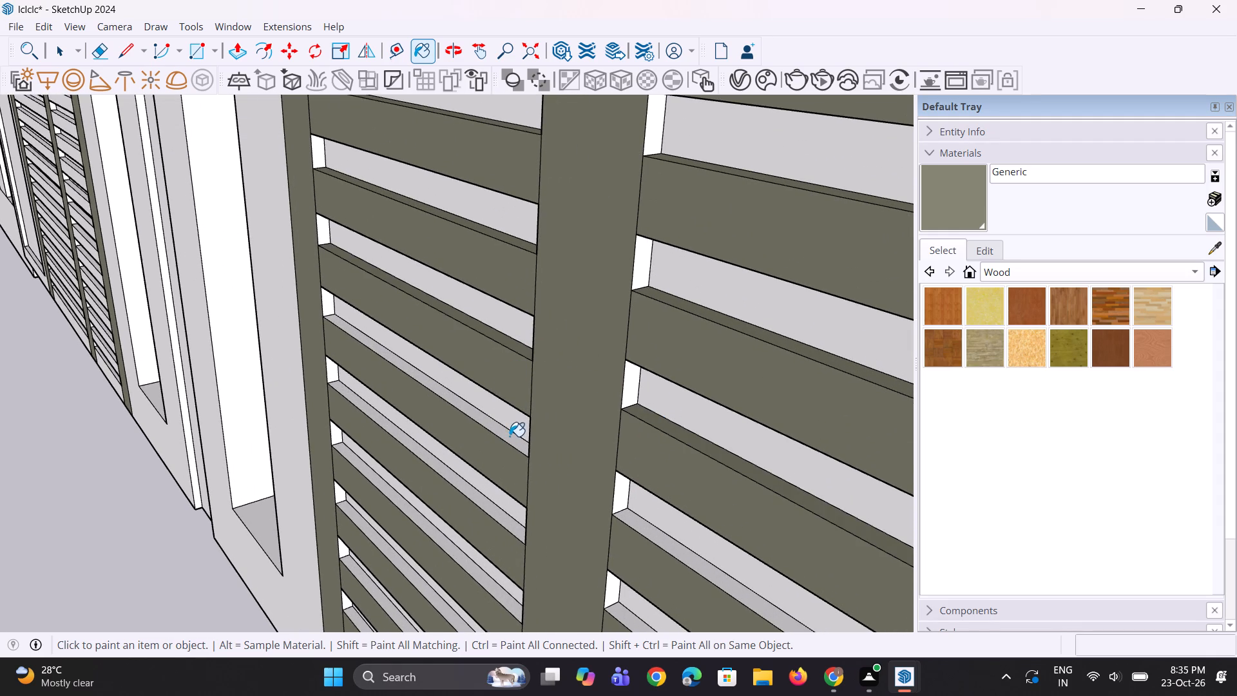
{"action": "left_click", "coordinate": [510, 436]}
{"action": "left_click", "coordinate": [668, 539]}
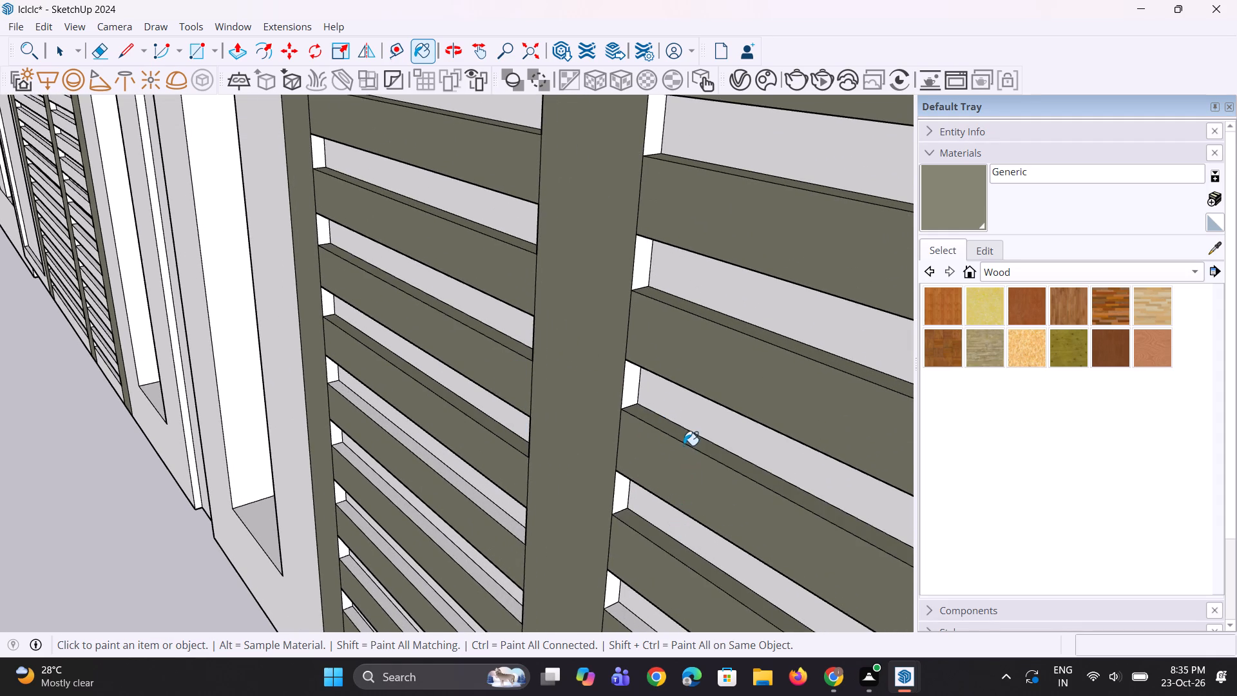
Paint the top edges of the next two slats down in both louvre columns with the Generic material.
{"action": "scroll", "coordinate": [684, 445], "scroll_direction": "down", "scroll_amount": 14}
{"action": "scroll", "coordinate": [590, 556], "scroll_direction": "up", "scroll_amount": 3}
{"action": "scroll", "coordinate": [636, 417], "scroll_direction": "up", "scroll_amount": 11}
{"action": "left_click", "coordinate": [613, 440]}
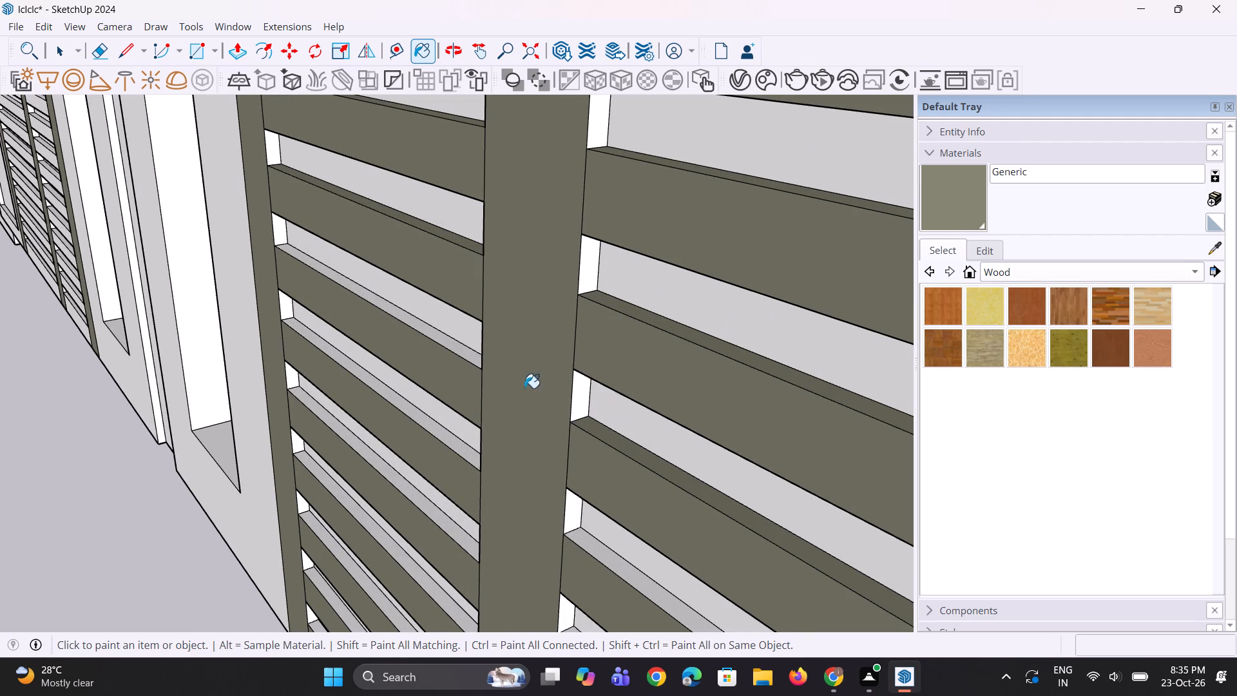
{"action": "left_click", "coordinate": [468, 349]}
{"action": "left_click", "coordinate": [461, 443]}
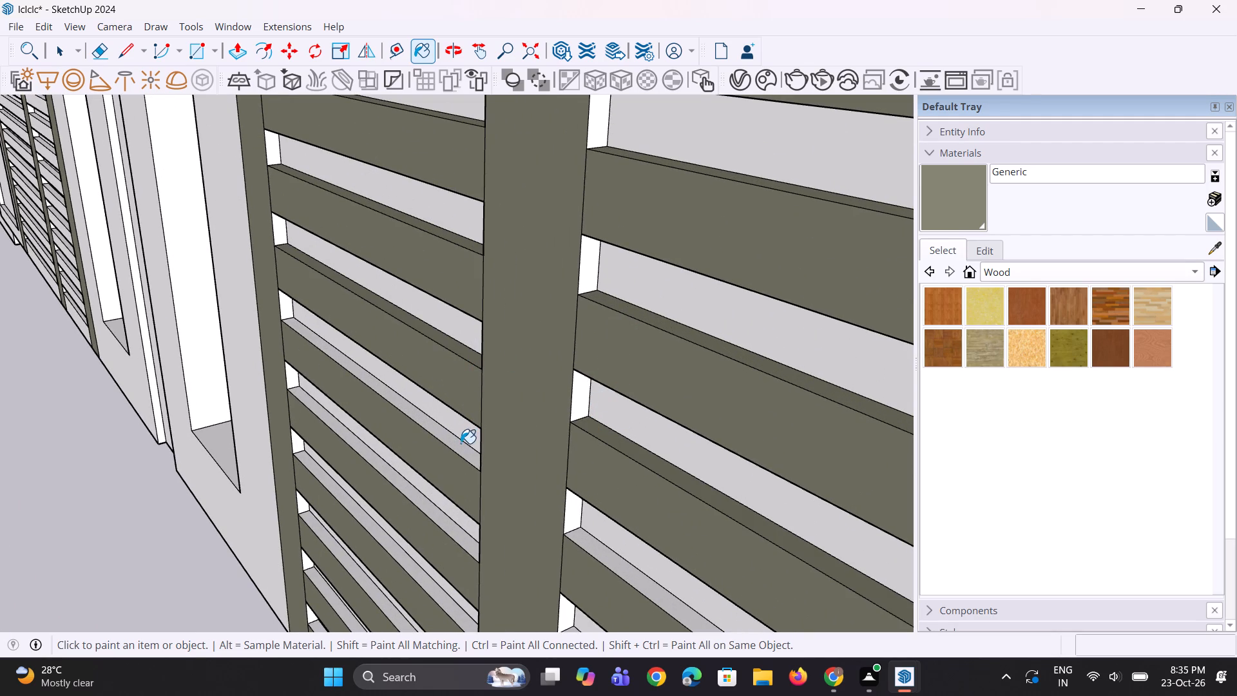
{"action": "left_click", "coordinate": [594, 541]}
Paint the top edges of the next two slats in the narrow-looking column and one in the wider column with Generic.
{"action": "scroll", "coordinate": [653, 455], "scroll_direction": "down", "scroll_amount": 4}
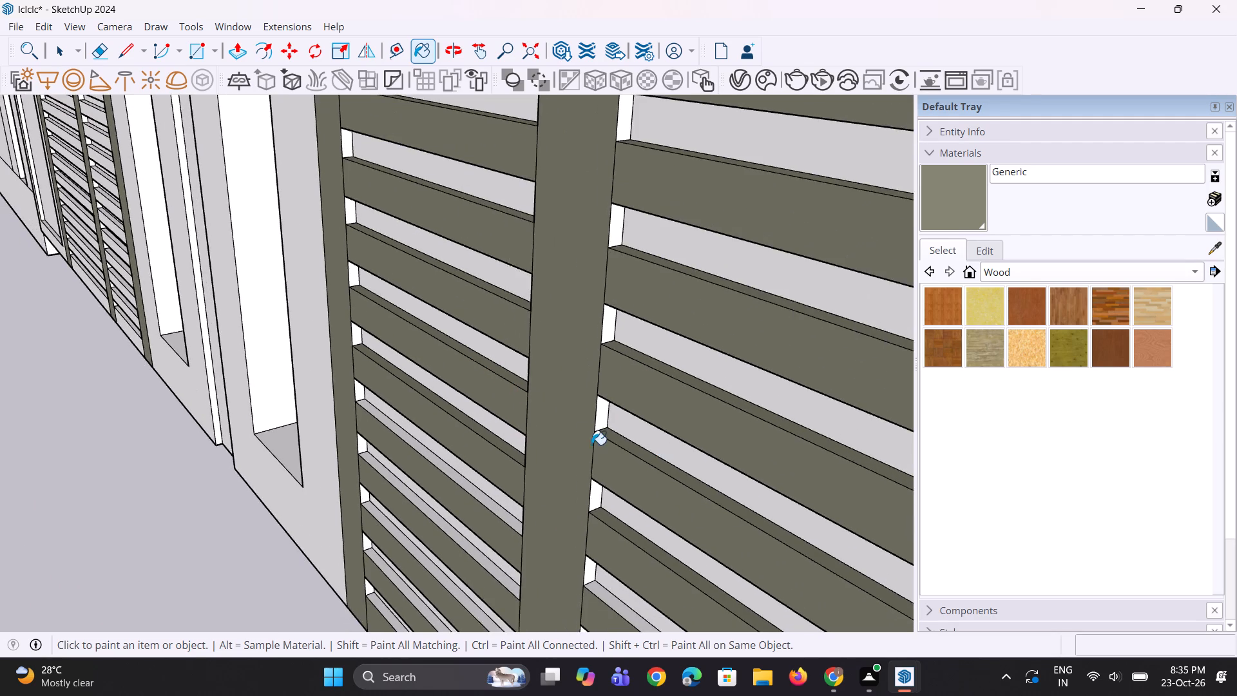
{"action": "scroll", "coordinate": [585, 445], "scroll_direction": "down", "scroll_amount": 10}
{"action": "scroll", "coordinate": [528, 565], "scroll_direction": "up", "scroll_amount": 4}
{"action": "scroll", "coordinate": [539, 463], "scroll_direction": "up", "scroll_amount": 2}
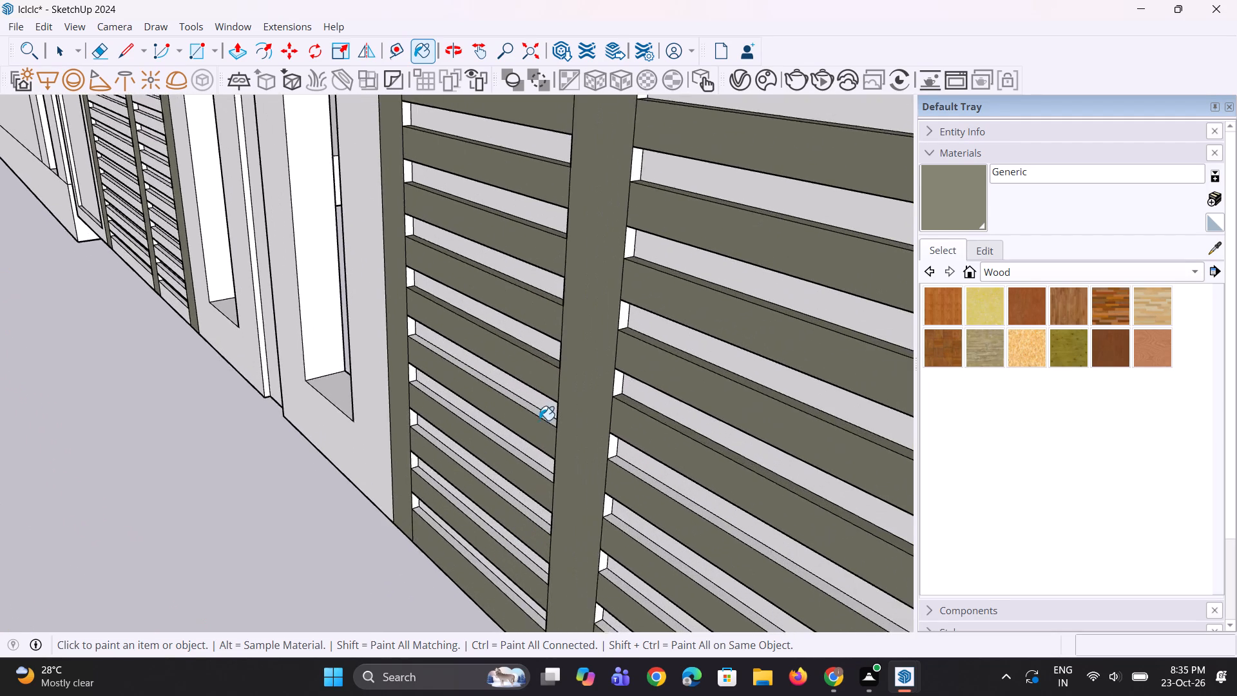
{"action": "scroll", "coordinate": [539, 420], "scroll_direction": "up", "scroll_amount": 7}
{"action": "left_click", "coordinate": [538, 423]}
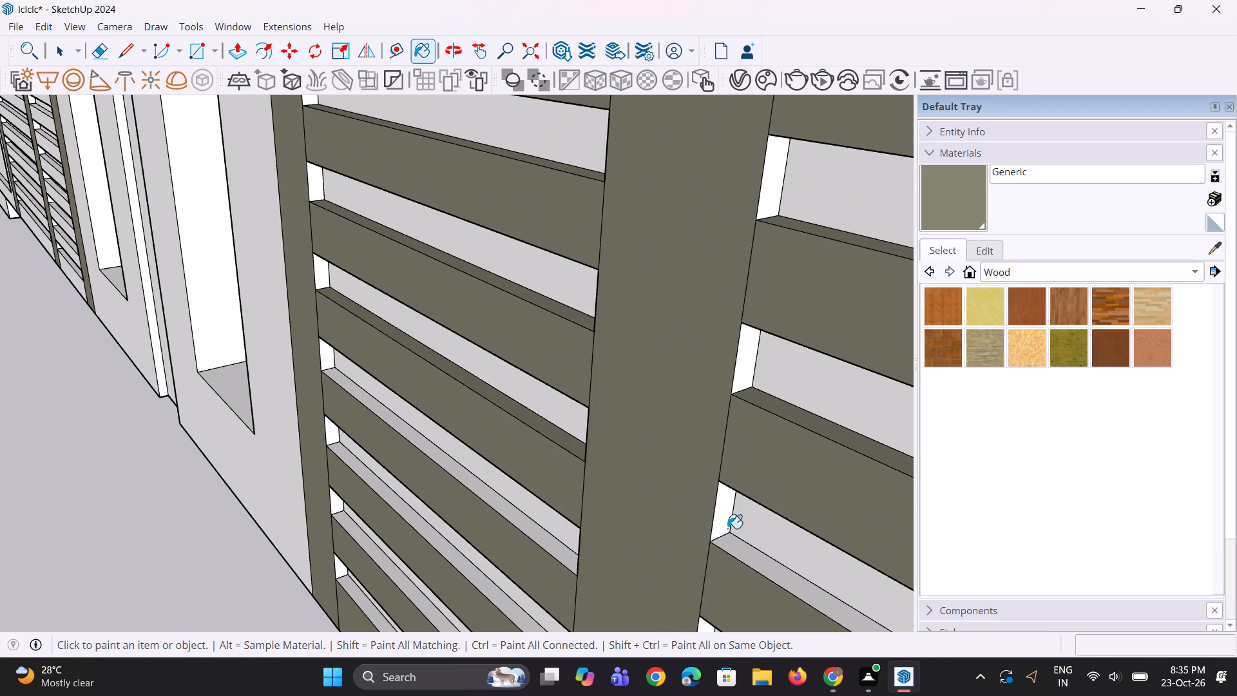
{"action": "left_click", "coordinate": [749, 550]}
{"action": "left_click", "coordinate": [553, 550]}
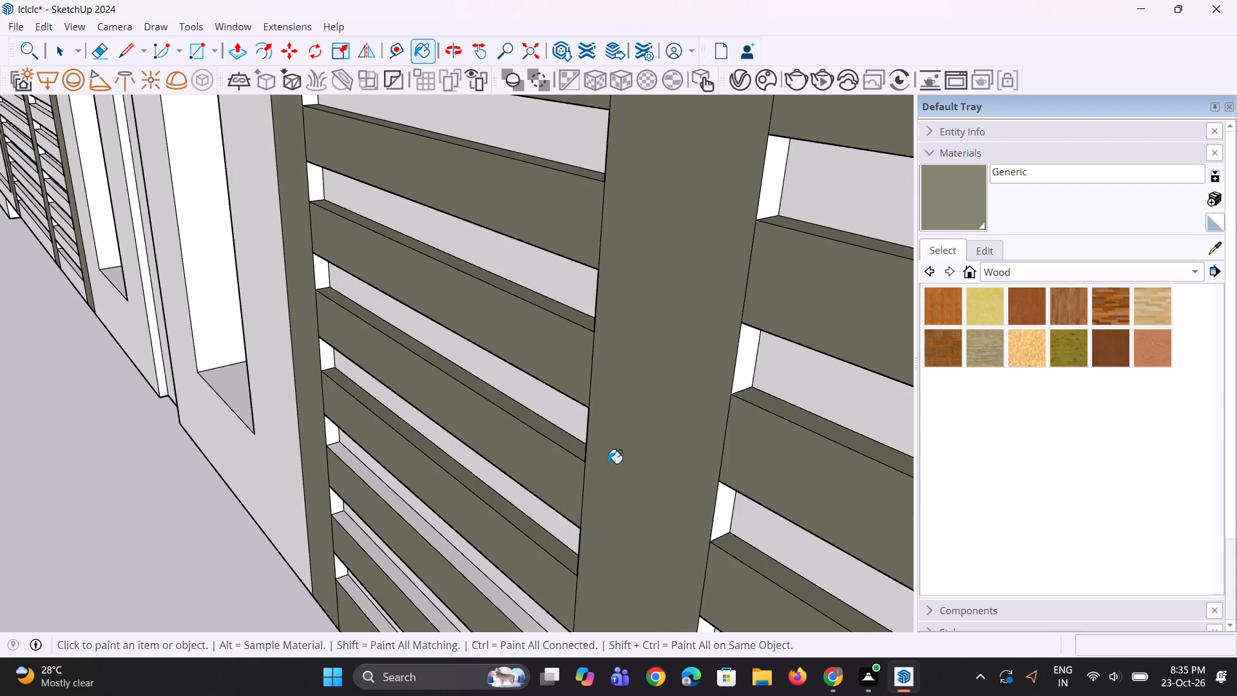
Paint the top edges of the next two slats in both columns near the foot of the louvre section with Generic.
{"action": "scroll", "coordinate": [611, 456], "scroll_direction": "down", "scroll_amount": 17}
{"action": "scroll", "coordinate": [613, 534], "scroll_direction": "up", "scroll_amount": 5}
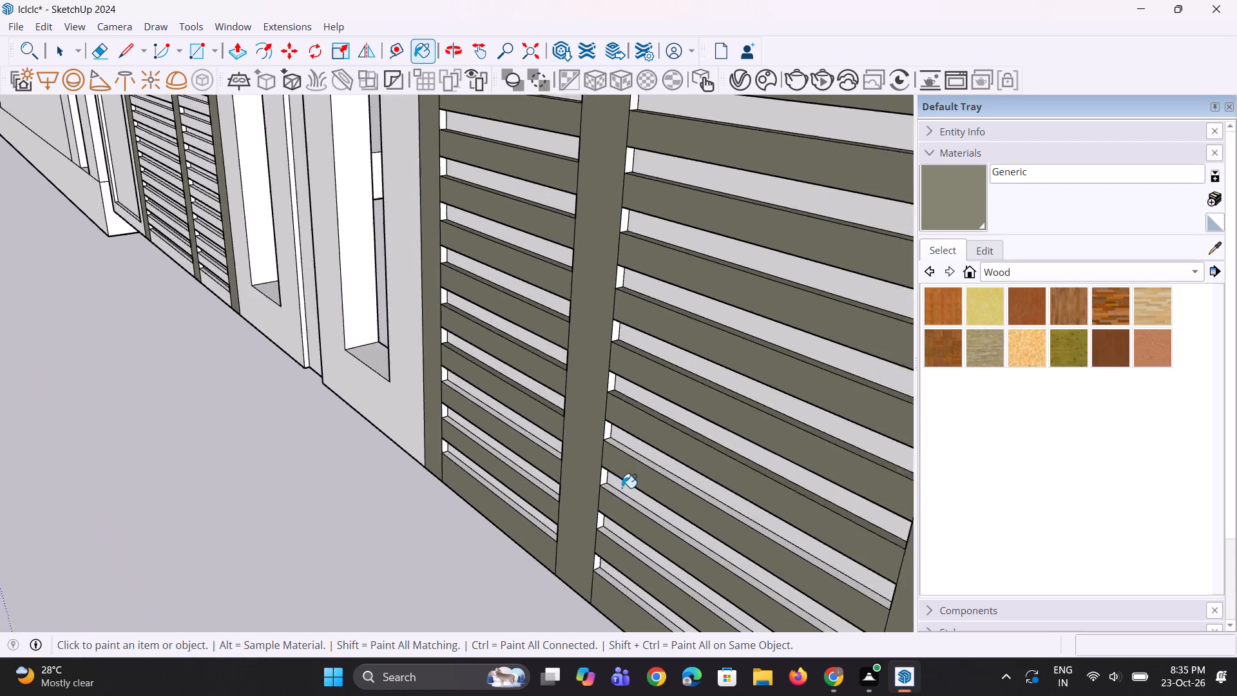
{"action": "scroll", "coordinate": [622, 488], "scroll_direction": "up", "scroll_amount": 8}
{"action": "left_click", "coordinate": [644, 443]}
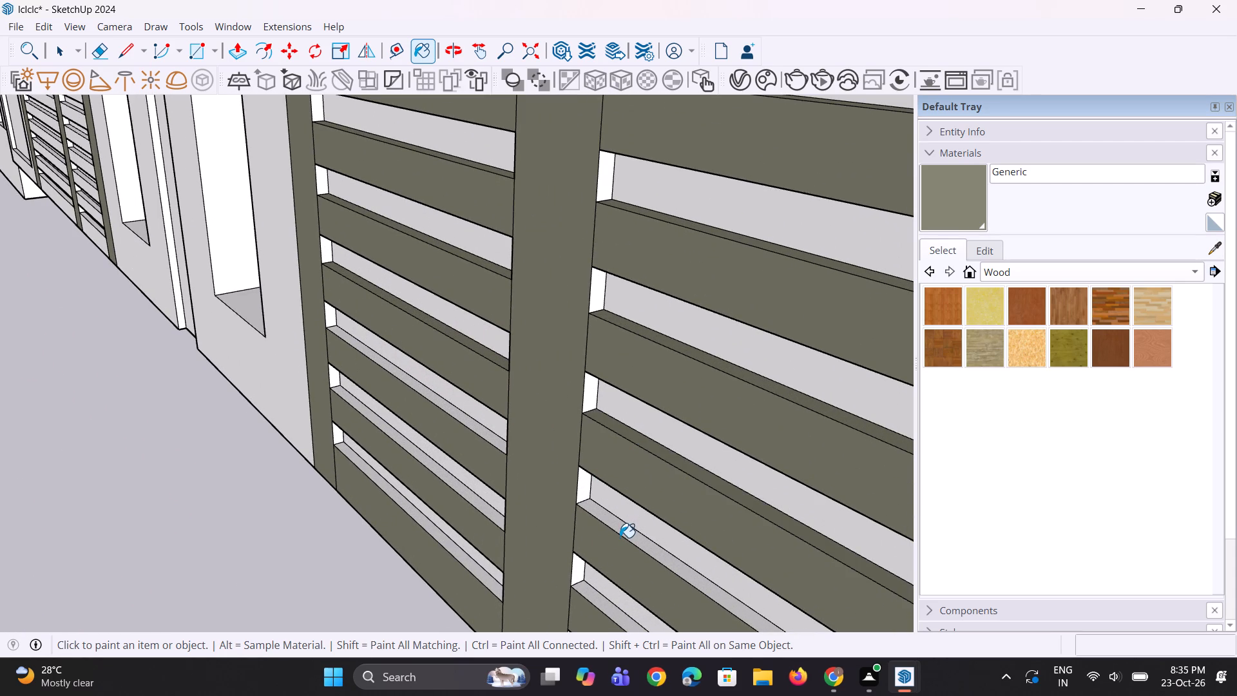
{"action": "left_click", "coordinate": [620, 537]}
{"action": "left_click", "coordinate": [622, 535]}
{"action": "scroll", "coordinate": [515, 460], "scroll_direction": "up", "scroll_amount": 1}
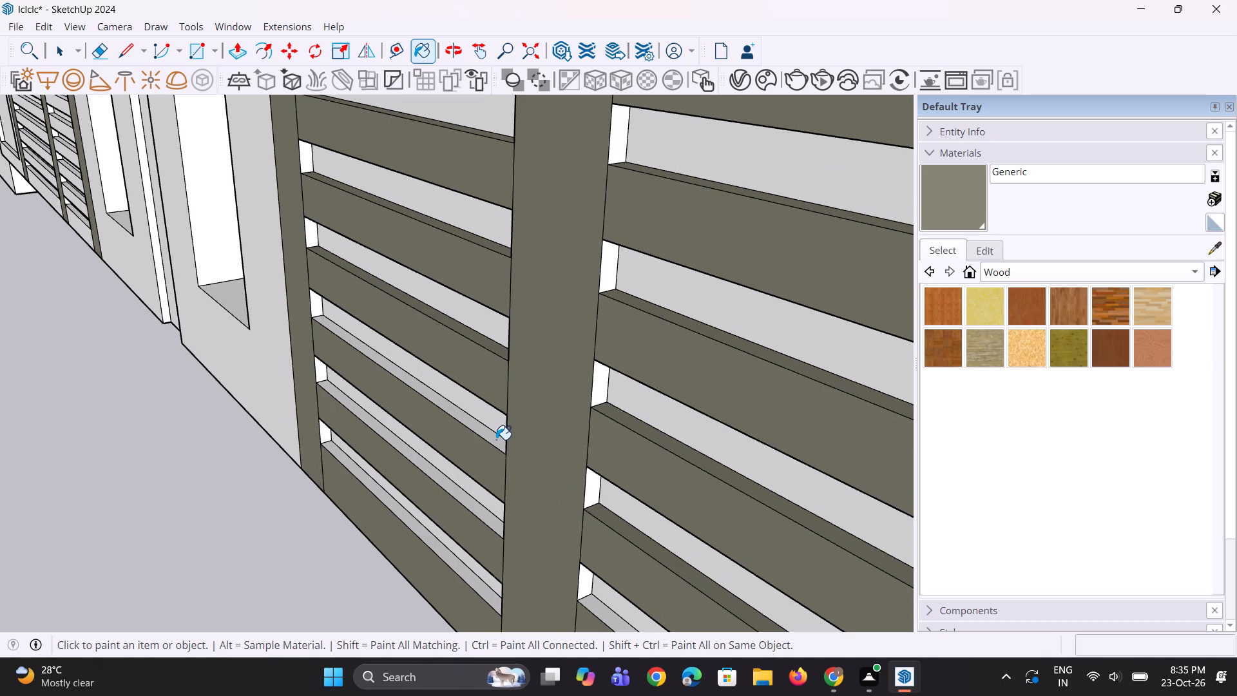
{"action": "left_click", "coordinate": [496, 440]}
{"action": "left_click", "coordinate": [490, 519]}
Paint the top edges of the wider column's lowest slat and of both columns' bottom rails with the Generic material.
{"action": "scroll", "coordinate": [609, 459], "scroll_direction": "down", "scroll_amount": 8}
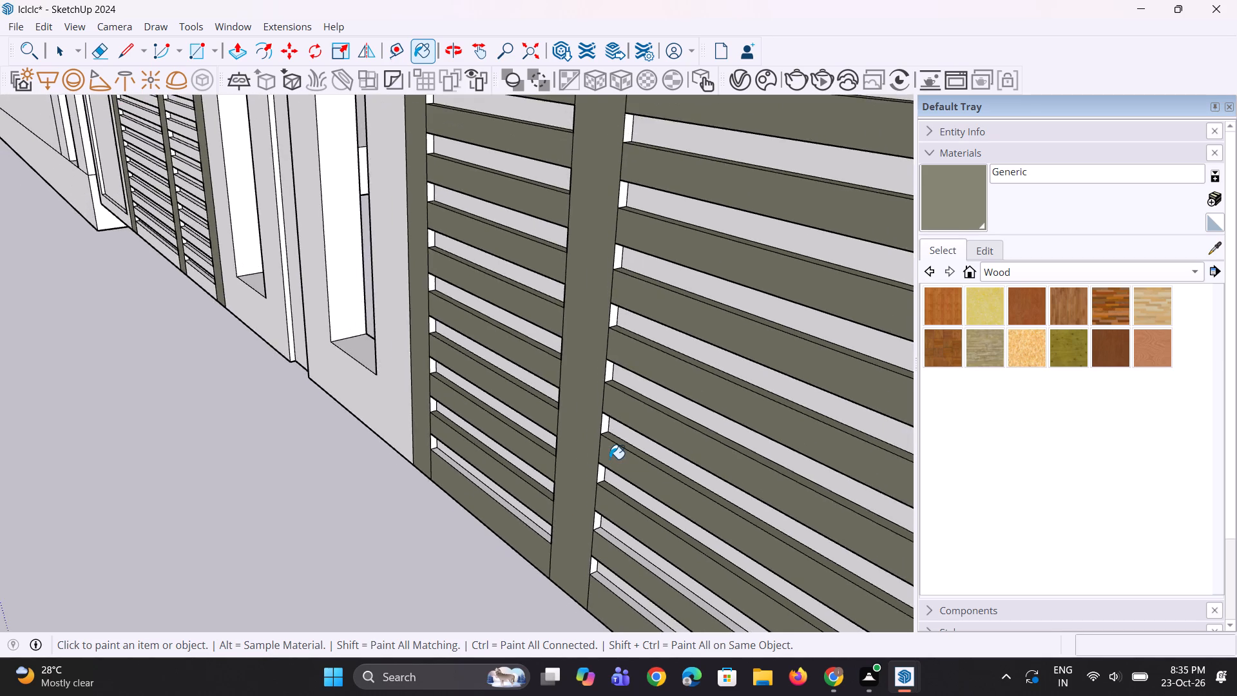
{"action": "scroll", "coordinate": [609, 459], "scroll_direction": "down", "scroll_amount": 3}
{"action": "scroll", "coordinate": [586, 539], "scroll_direction": "up", "scroll_amount": 11}
{"action": "left_click", "coordinate": [617, 509]}
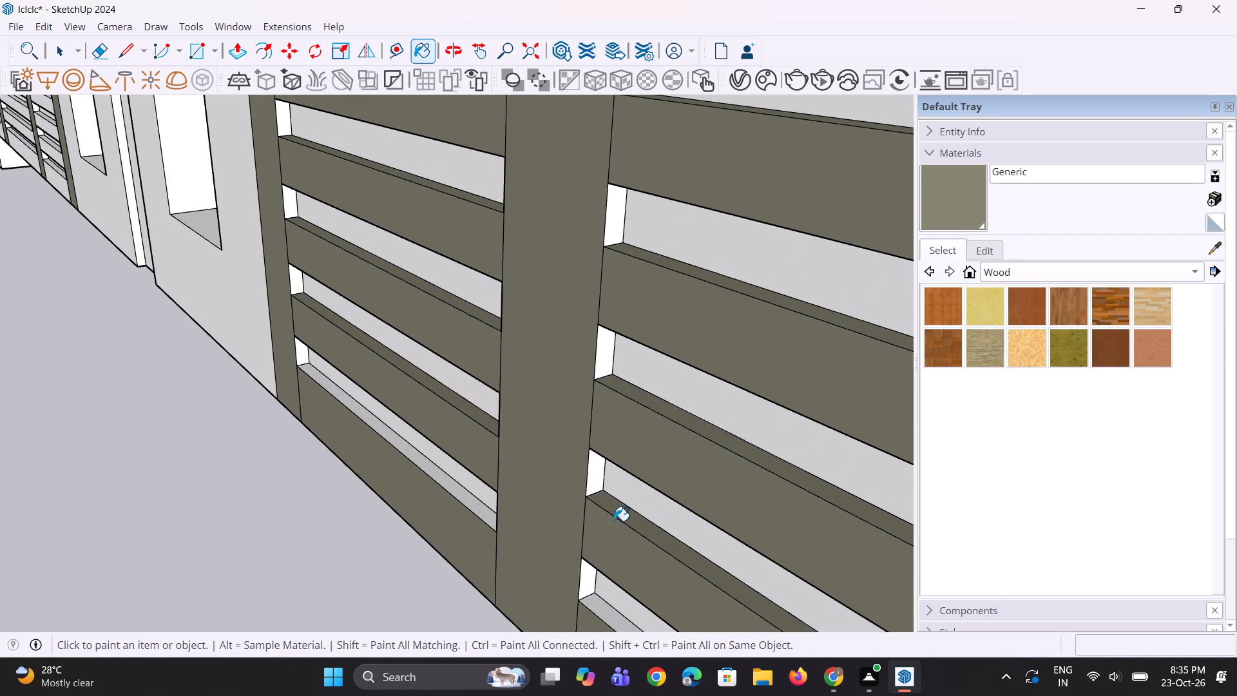
{"action": "left_click", "coordinate": [602, 609]}
{"action": "left_click", "coordinate": [480, 511]}
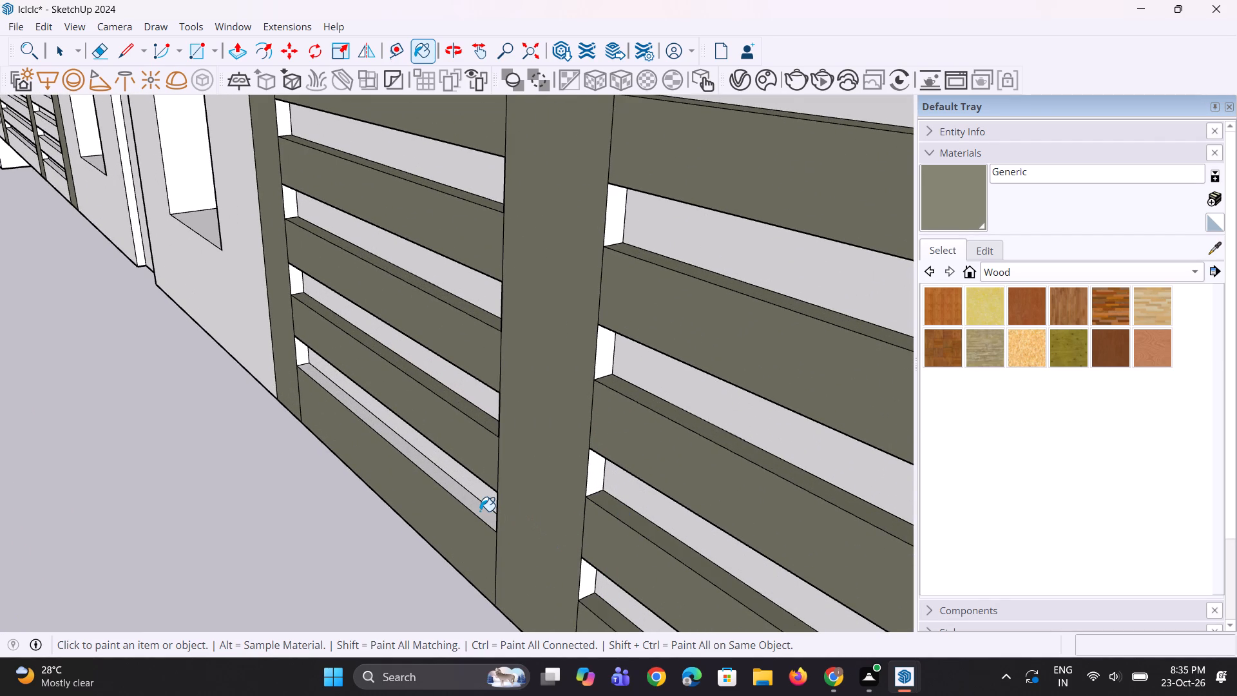
Return to the upper part of the louvre section and paint the top edges of three unpainted slats in the wider column with Generic.
{"action": "scroll", "coordinate": [517, 506], "scroll_direction": "down", "scroll_amount": 19}
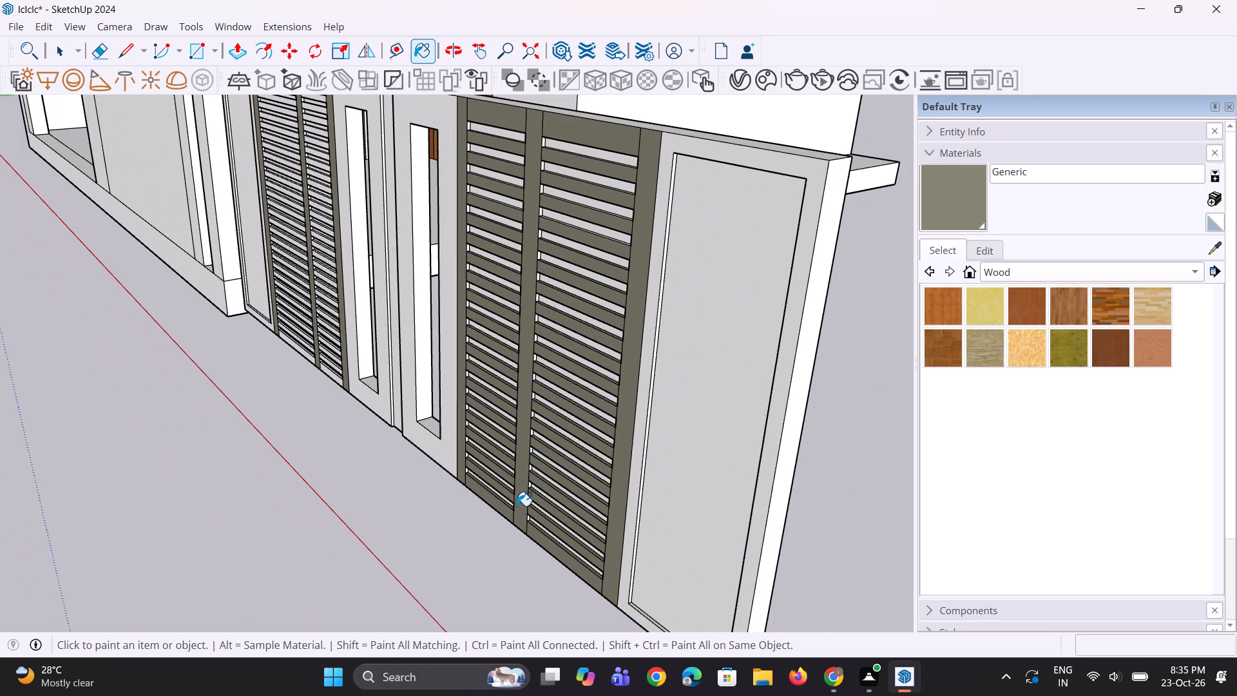
{"action": "scroll", "coordinate": [638, 244], "scroll_direction": "up", "scroll_amount": 3}
{"action": "scroll", "coordinate": [615, 191], "scroll_direction": "up", "scroll_amount": 4}
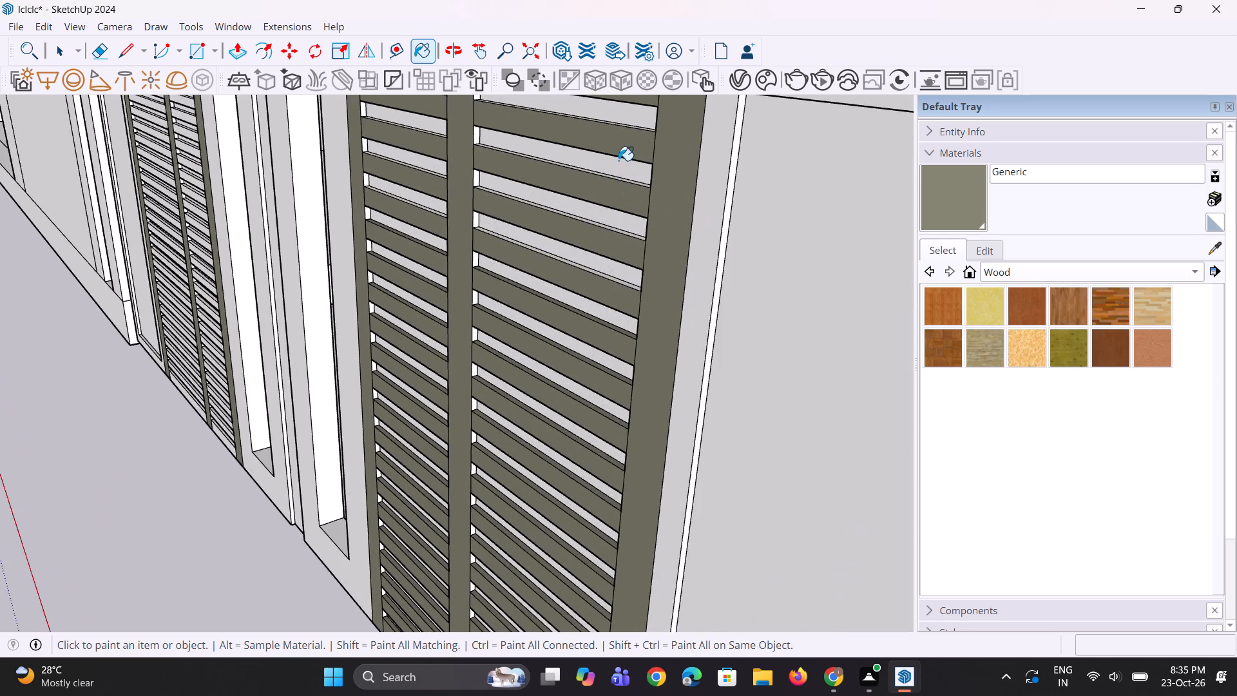
{"action": "scroll", "coordinate": [615, 162], "scroll_direction": "up", "scroll_amount": 3}
{"action": "scroll", "coordinate": [605, 351], "scroll_direction": "up", "scroll_amount": 1}
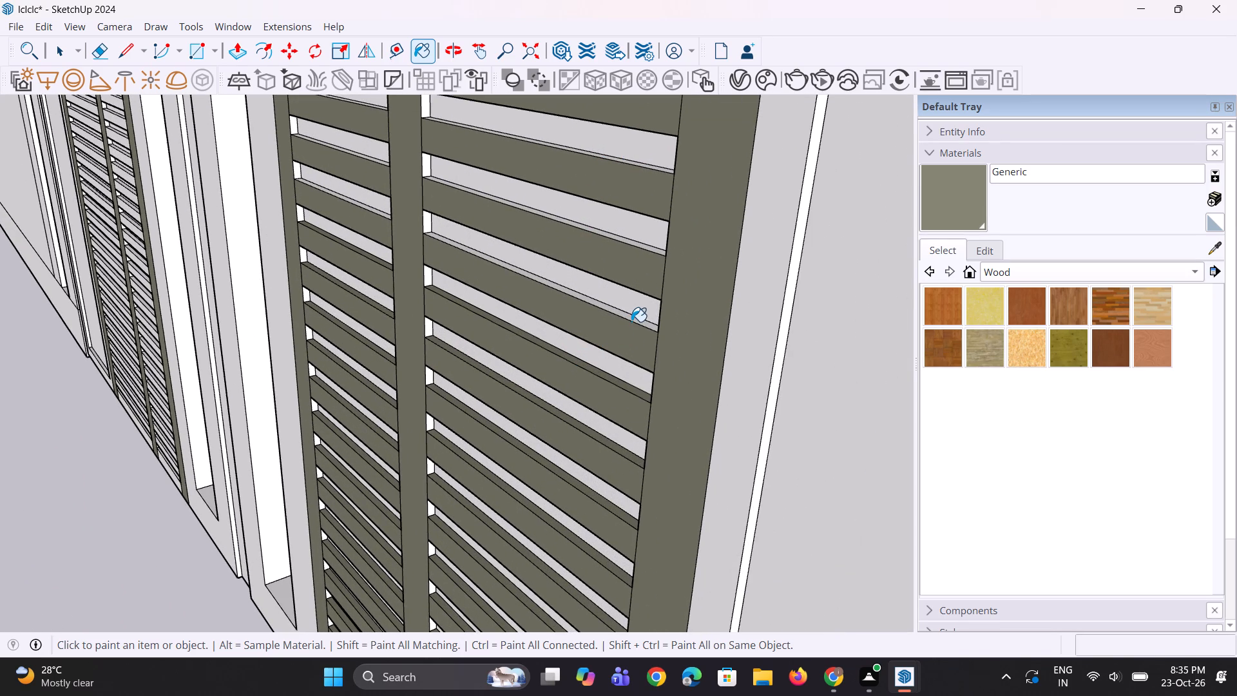
{"action": "left_click", "coordinate": [632, 322]}
{"action": "scroll", "coordinate": [632, 273], "scroll_direction": "up", "scroll_amount": 7}
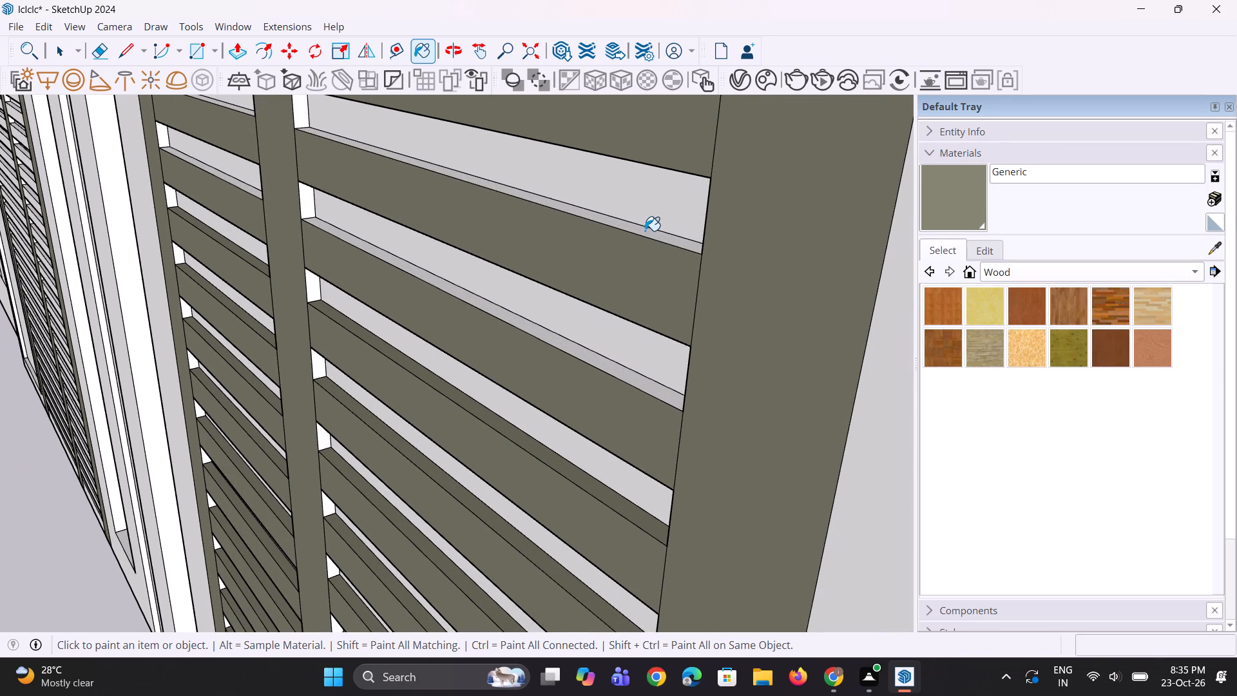
{"action": "left_click", "coordinate": [645, 231]}
{"action": "left_click", "coordinate": [613, 363]}
Paint the top edges of the two uppermost unpainted slats in the louvre section's wider column with Generic.
{"action": "scroll", "coordinate": [580, 443], "scroll_direction": "down", "scroll_amount": 9}
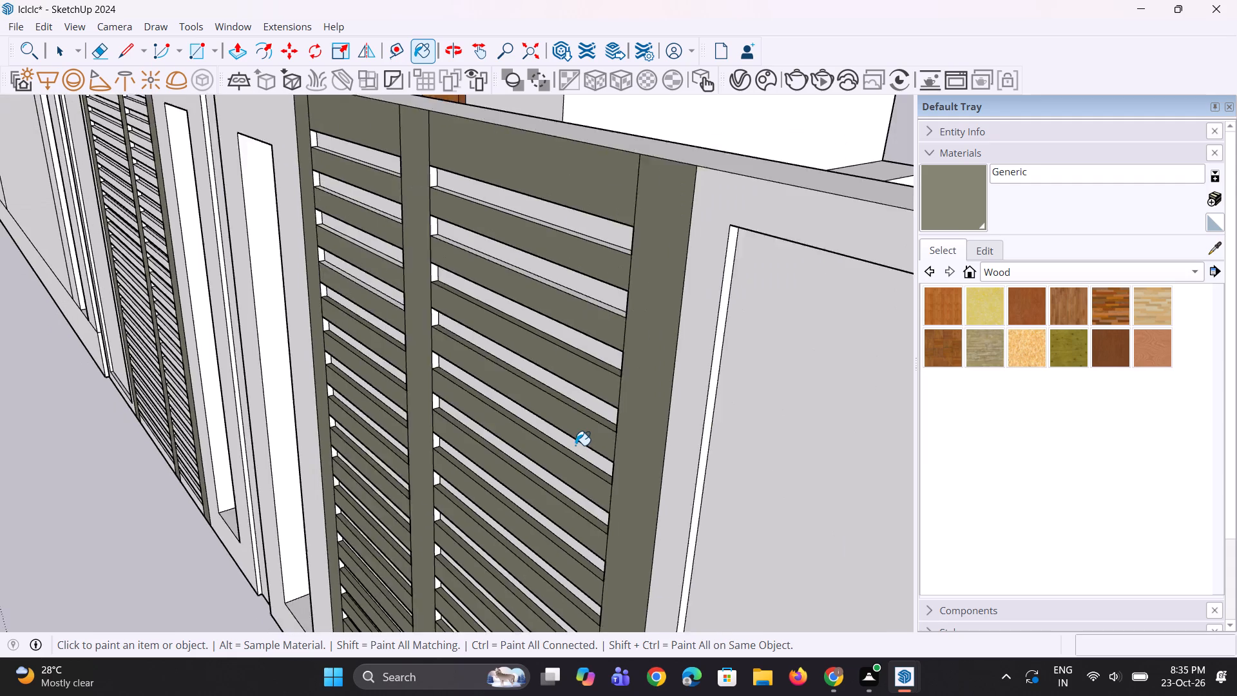
{"action": "scroll", "coordinate": [575, 445], "scroll_direction": "down", "scroll_amount": 5}
{"action": "scroll", "coordinate": [590, 316], "scroll_direction": "up", "scroll_amount": 10}
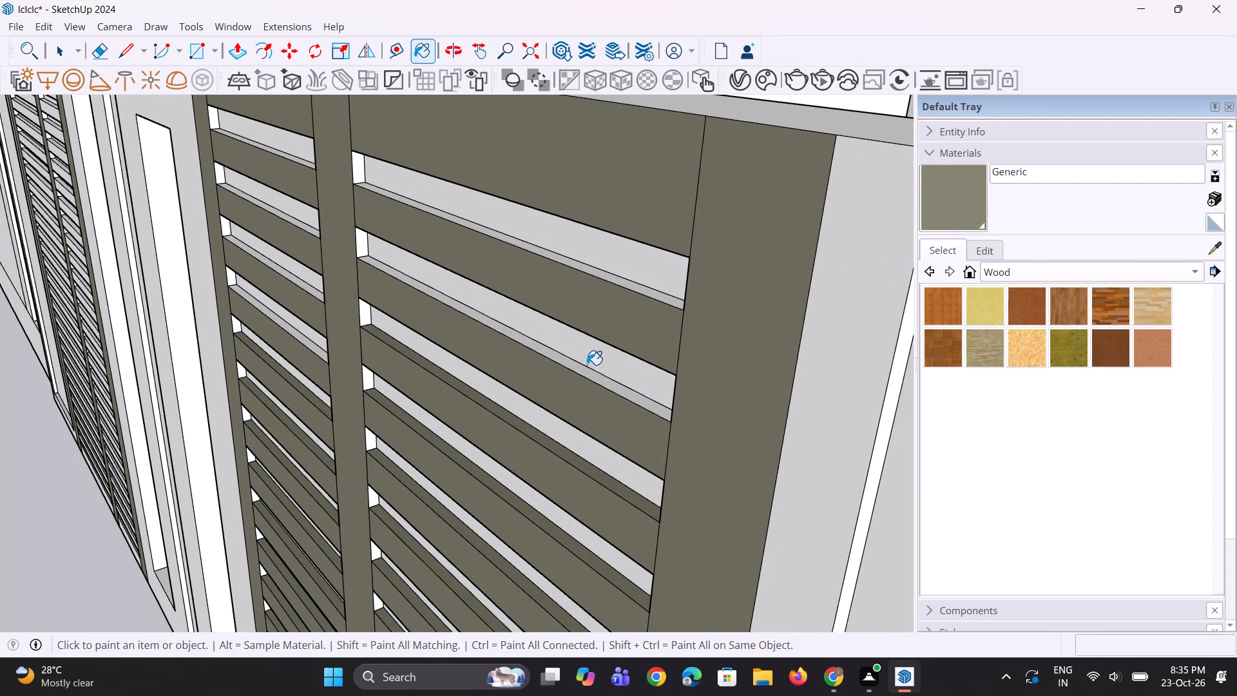
{"action": "left_click", "coordinate": [586, 369]}
{"action": "left_click", "coordinate": [641, 290]}
Paint the top edges of the four unpainted upper slats in the louvre section's narrower column with Generic.
{"action": "scroll", "coordinate": [638, 325], "scroll_direction": "down", "scroll_amount": 1}
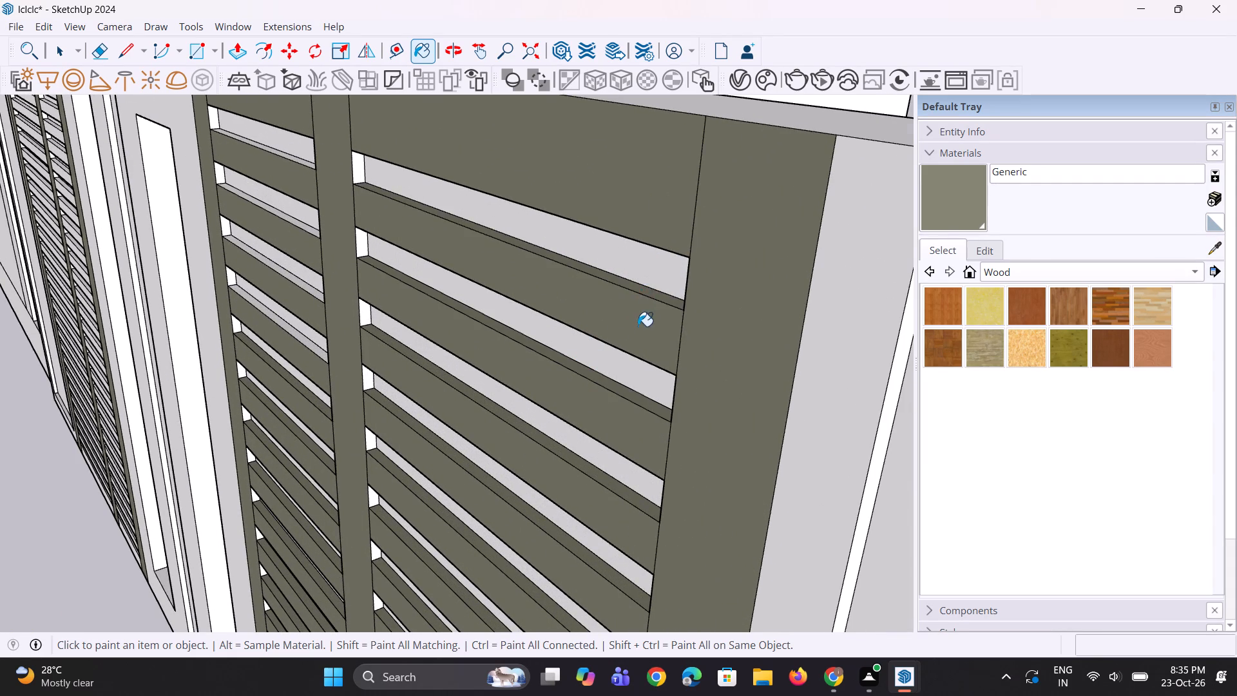
{"action": "scroll", "coordinate": [638, 326], "scroll_direction": "down", "scroll_amount": 3}
{"action": "scroll", "coordinate": [356, 312], "scroll_direction": "up", "scroll_amount": 2}
{"action": "scroll", "coordinate": [329, 387], "scroll_direction": "up", "scroll_amount": 4}
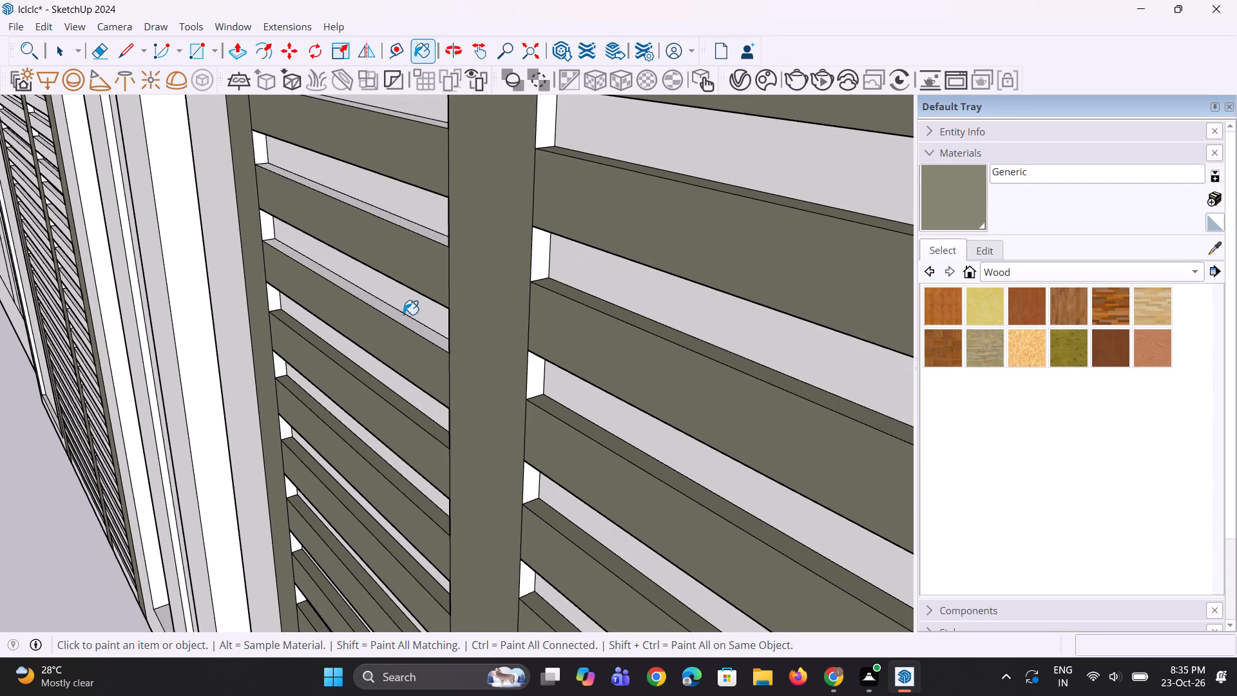
{"action": "left_click", "coordinate": [406, 320]}
{"action": "left_click", "coordinate": [426, 236]}
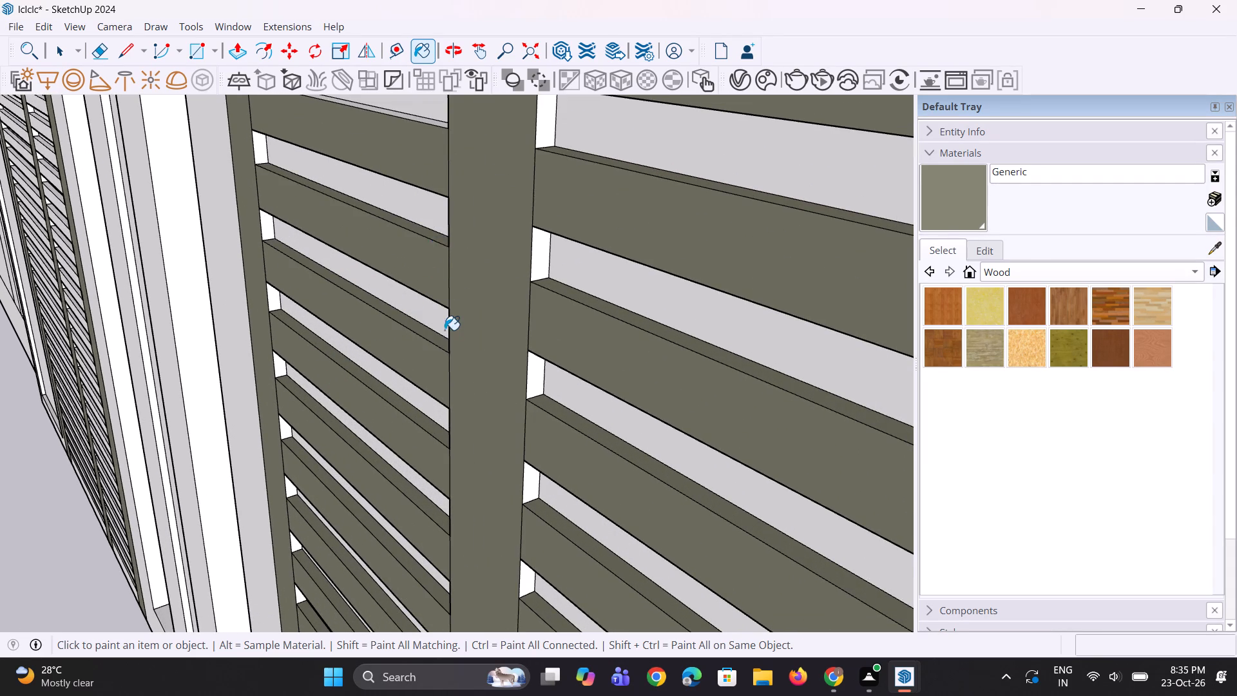
{"action": "scroll", "coordinate": [446, 338], "scroll_direction": "down", "scroll_amount": 8}
{"action": "scroll", "coordinate": [378, 151], "scroll_direction": "up", "scroll_amount": 7}
{"action": "scroll", "coordinate": [387, 221], "scroll_direction": "up", "scroll_amount": 2}
{"action": "left_click", "coordinate": [410, 280]}
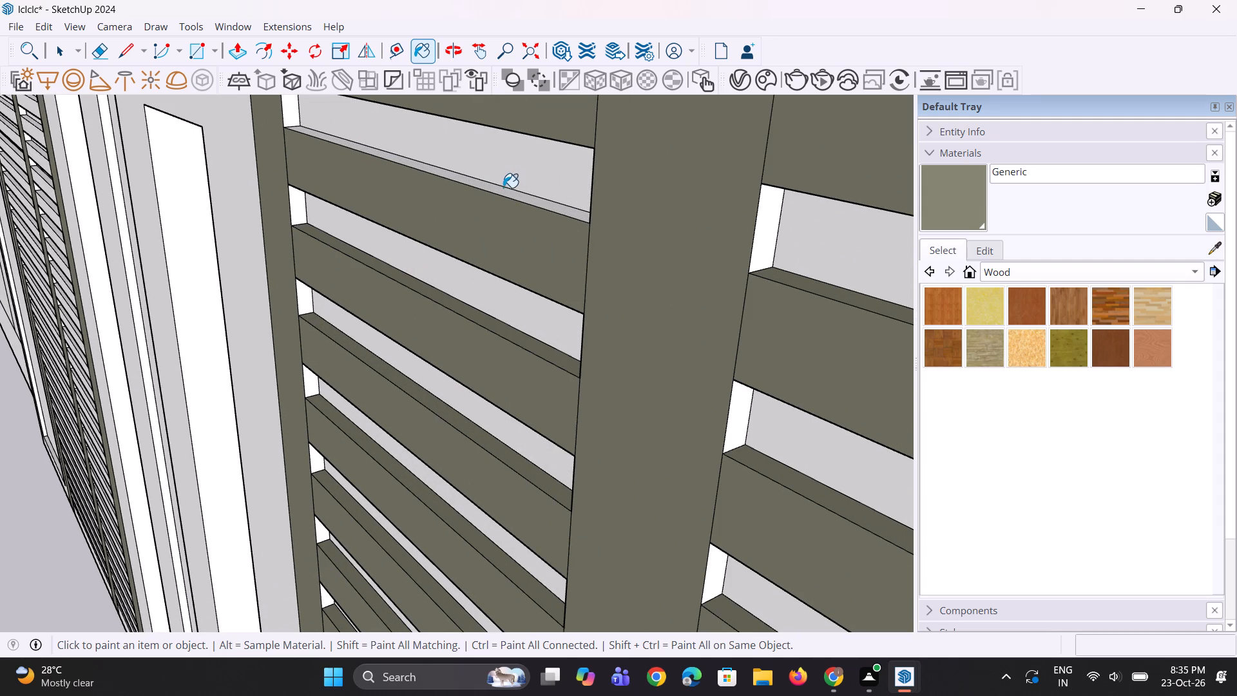
{"action": "left_click", "coordinate": [504, 189]}
View the louvre section from below and paint the undersides of two upper slats in each column with Generic.
{"action": "scroll", "coordinate": [432, 231], "scroll_direction": "down", "scroll_amount": 4}
{"action": "middle_click_drag", "start_coordinate": [642, 356], "coordinate": [775, 131]}
{"action": "scroll", "coordinate": [673, 331], "scroll_direction": "up", "scroll_amount": 1}
{"action": "scroll", "coordinate": [528, 175], "scroll_direction": "up", "scroll_amount": 5}
{"action": "left_click", "coordinate": [530, 211]}
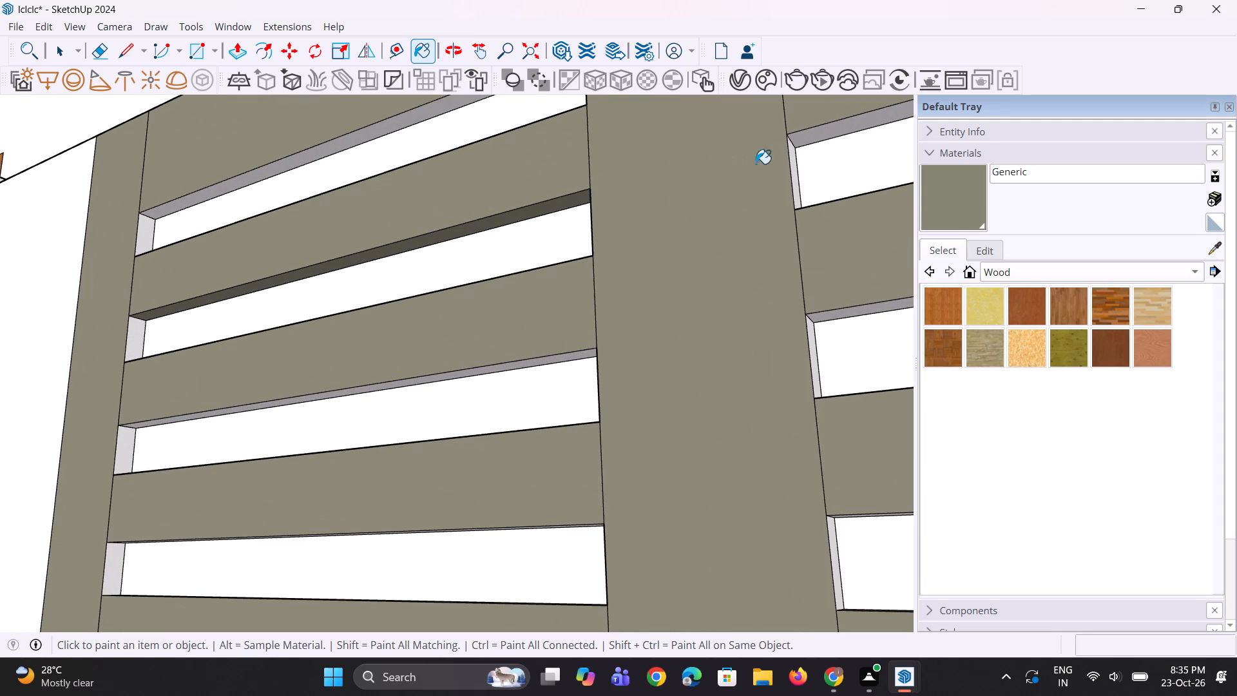
{"action": "left_click", "coordinate": [810, 141]}
{"action": "left_click", "coordinate": [825, 317]}
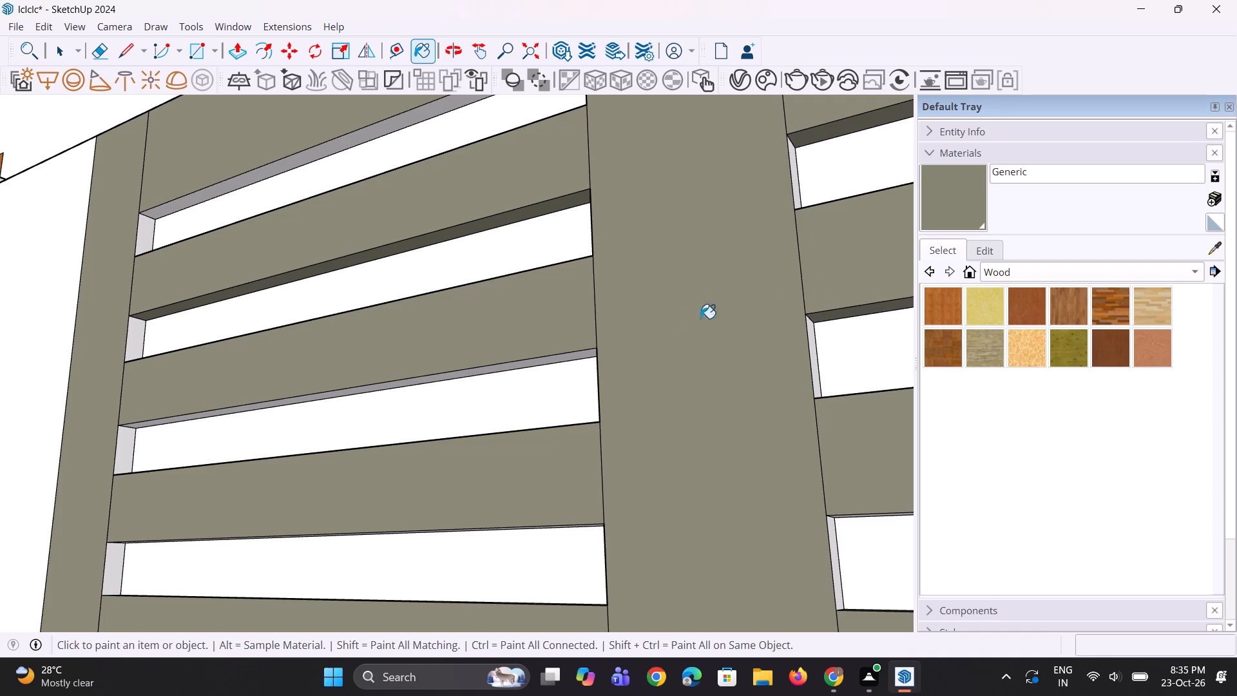
{"action": "left_click", "coordinate": [580, 356]}
Paint the undersides of the next two slats down in both louvre columns with the Generic material.
{"action": "scroll", "coordinate": [497, 222], "scroll_direction": "down", "scroll_amount": 7}
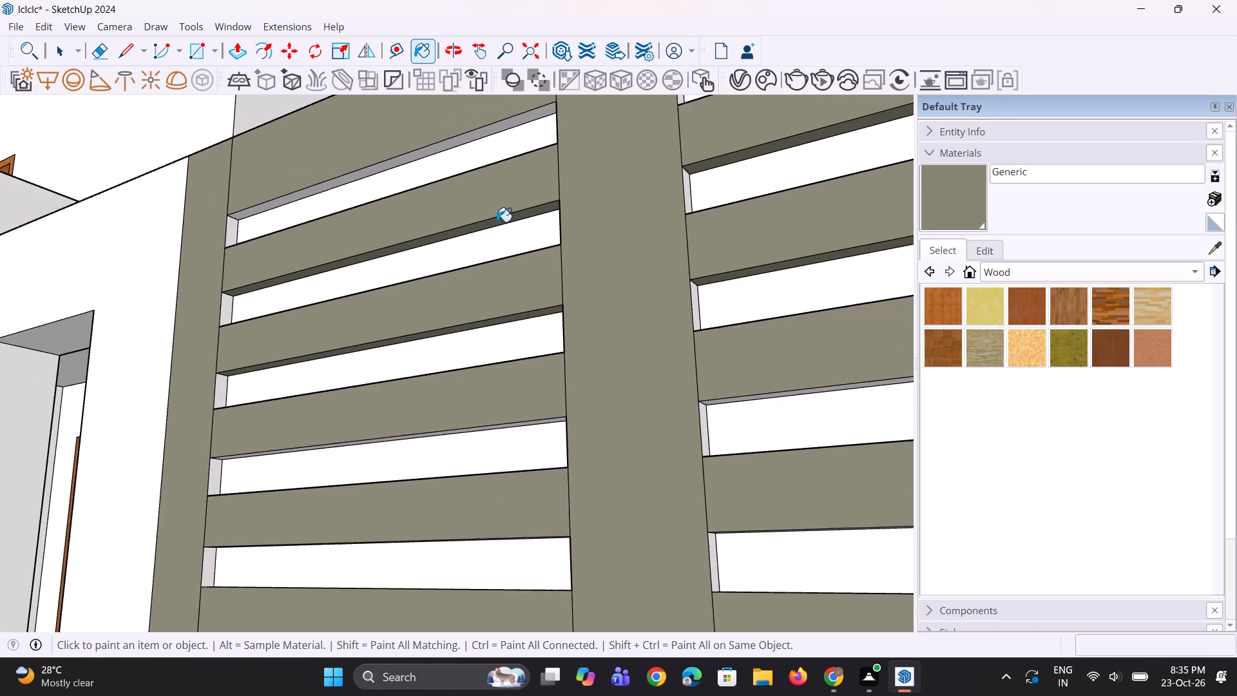
{"action": "scroll", "coordinate": [497, 222], "scroll_direction": "down", "scroll_amount": 2}
{"action": "scroll", "coordinate": [527, 335], "scroll_direction": "up", "scroll_amount": 3}
{"action": "middle_click_drag", "start_coordinate": [530, 365], "coordinate": [556, 304]}
{"action": "scroll", "coordinate": [534, 319], "scroll_direction": "up", "scroll_amount": 5}
{"action": "left_click", "coordinate": [530, 336]}
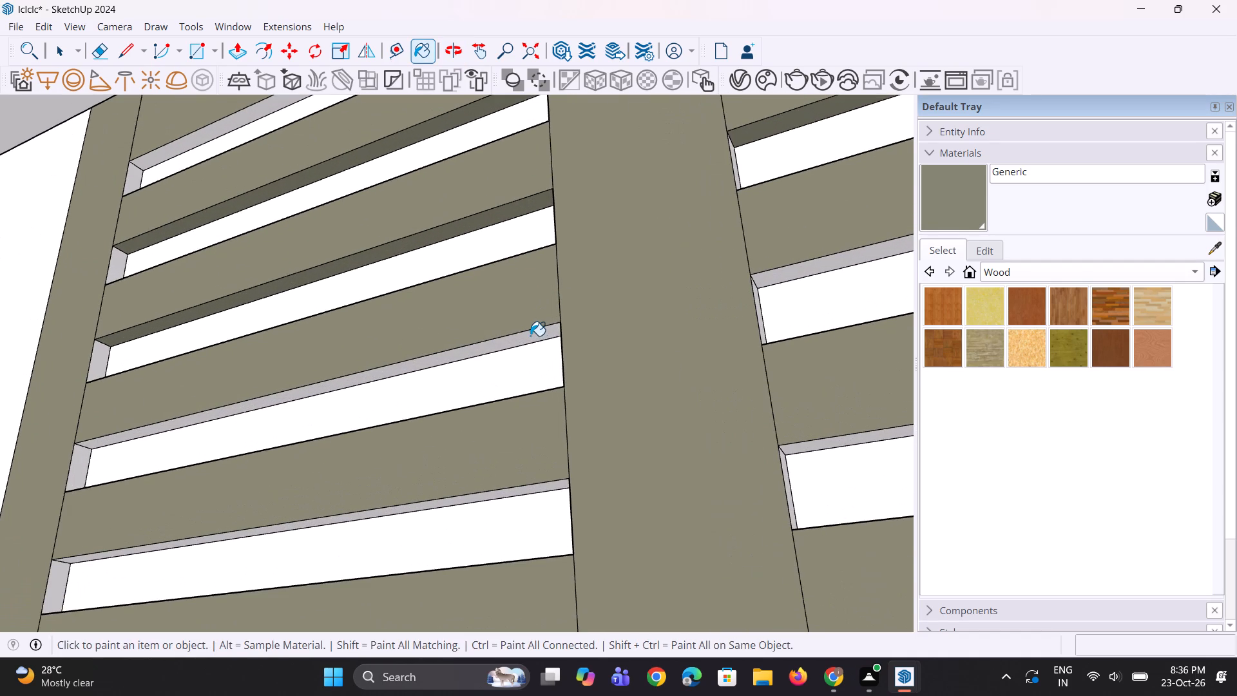
{"action": "left_click", "coordinate": [794, 269]}
{"action": "scroll", "coordinate": [400, 222], "scroll_direction": "down", "scroll_amount": 6}
{"action": "scroll", "coordinate": [387, 325], "scroll_direction": "up", "scroll_amount": 3}
{"action": "scroll", "coordinate": [467, 398], "scroll_direction": "up", "scroll_amount": 3}
{"action": "left_click", "coordinate": [503, 371]}
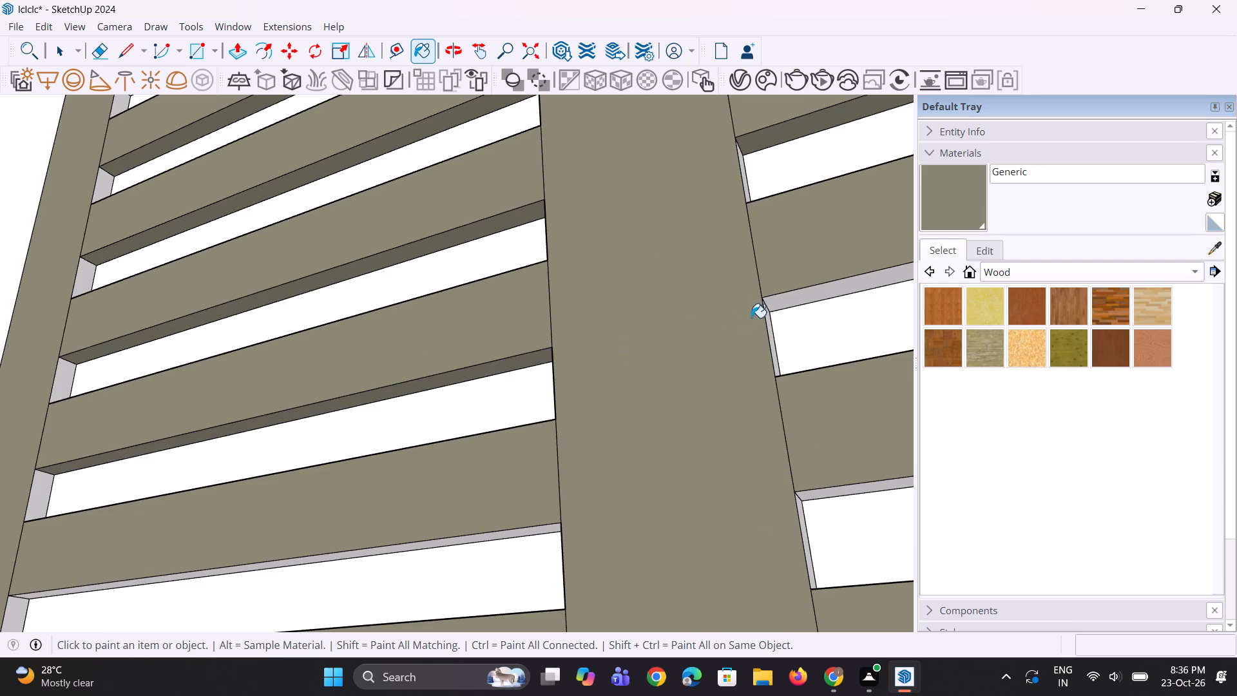
{"action": "left_click", "coordinate": [787, 303]}
Continue down the louvre section, painting the undersides of two more slats in each column with Generic.
{"action": "scroll", "coordinate": [353, 248], "scroll_direction": "down", "scroll_amount": 10}
{"action": "scroll", "coordinate": [362, 381], "scroll_direction": "up", "scroll_amount": 2}
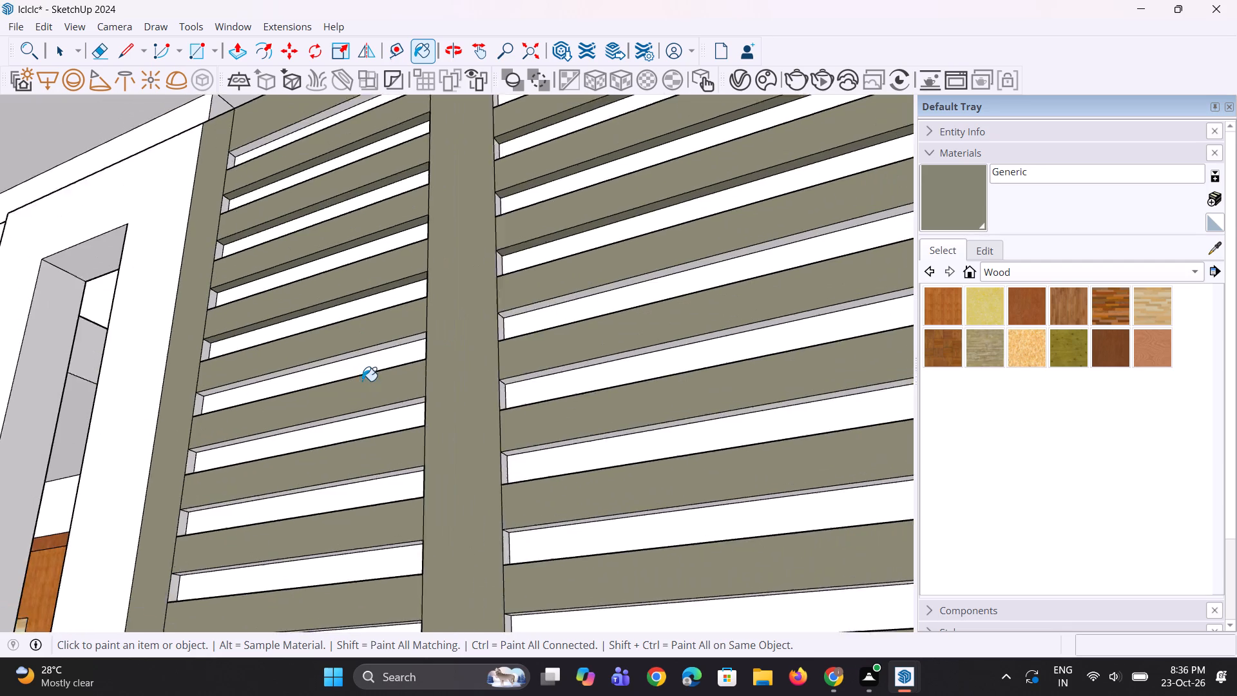
{"action": "scroll", "coordinate": [362, 381], "scroll_direction": "up", "scroll_amount": 8}
{"action": "left_click", "coordinate": [437, 318]}
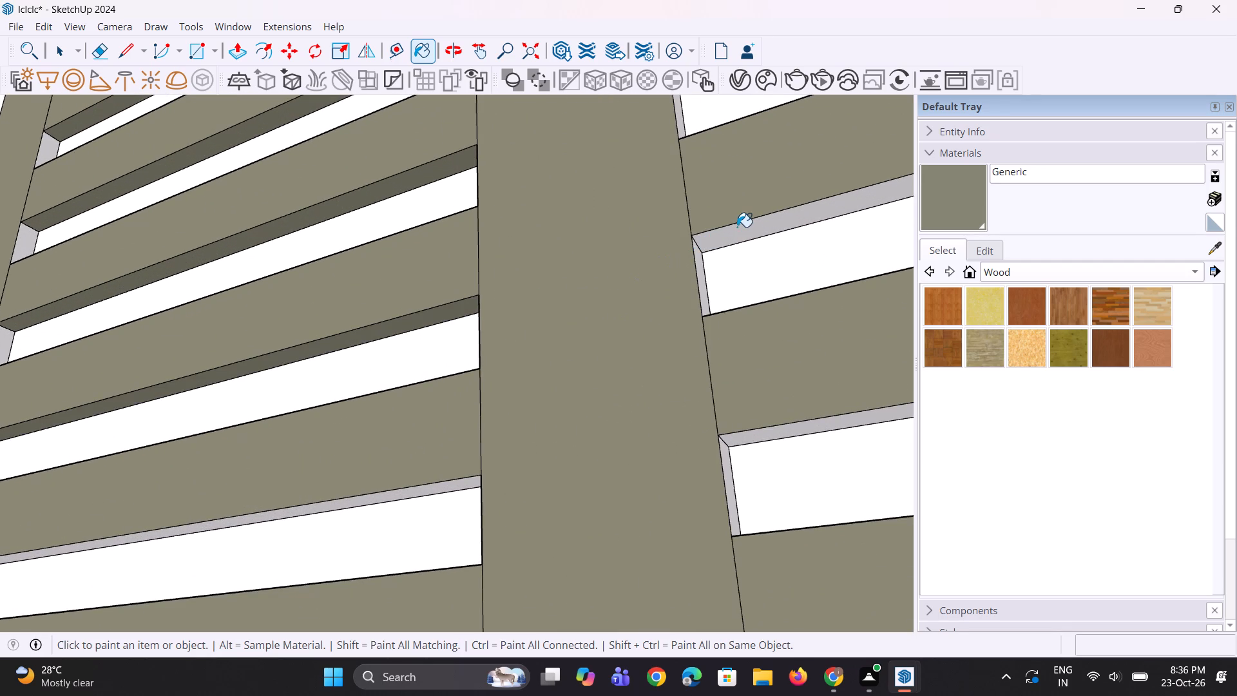
{"action": "left_click", "coordinate": [737, 227]}
{"action": "left_click", "coordinate": [759, 435]}
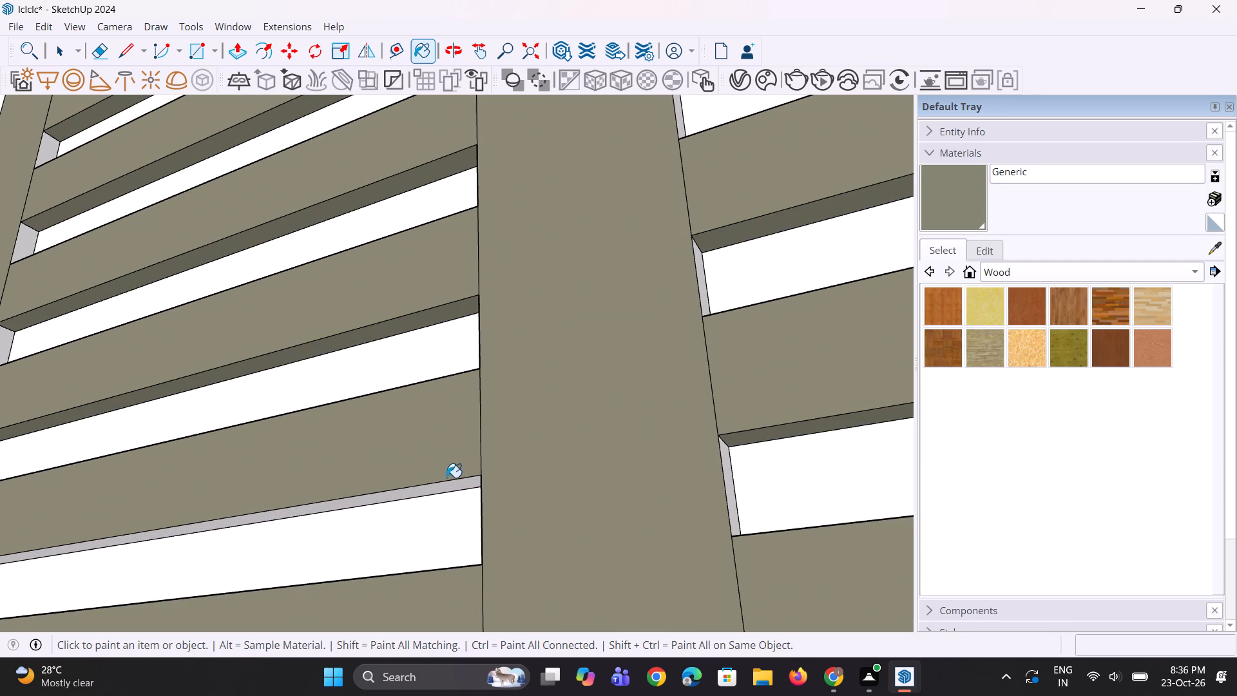
{"action": "left_click", "coordinate": [450, 485]}
Paint the undersides of the following two unpainted slats in the narrower and wider columns with Generic.
{"action": "scroll", "coordinate": [459, 306], "scroll_direction": "down", "scroll_amount": 14}
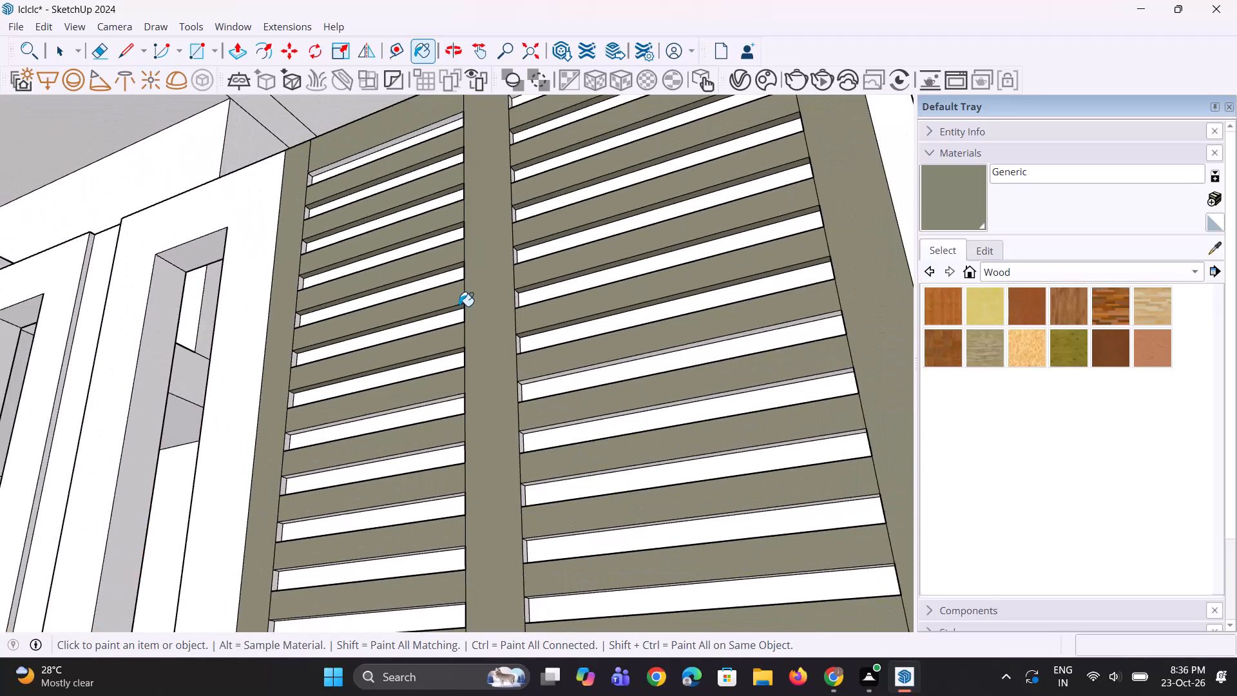
{"action": "scroll", "coordinate": [459, 306], "scroll_direction": "down", "scroll_amount": 3}
{"action": "scroll", "coordinate": [465, 508], "scroll_direction": "up", "scroll_amount": 5}
{"action": "scroll", "coordinate": [415, 292], "scroll_direction": "up", "scroll_amount": 7}
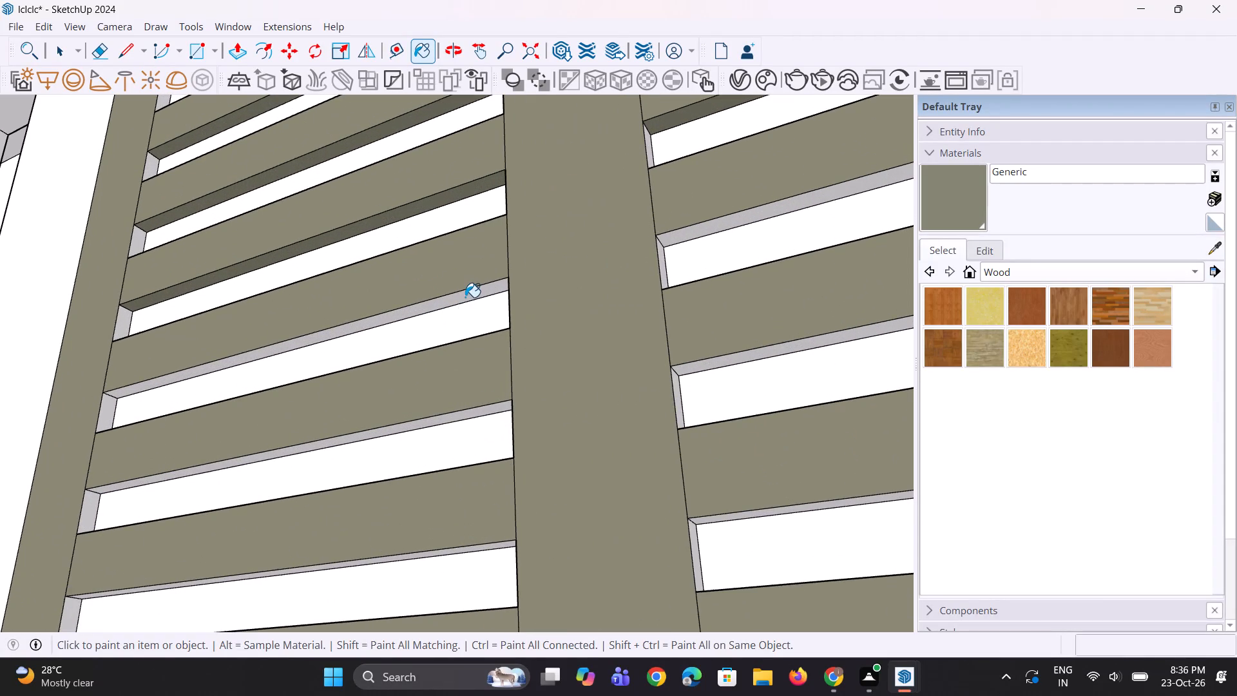
{"action": "left_click", "coordinate": [465, 297]}
{"action": "left_click", "coordinate": [688, 236]}
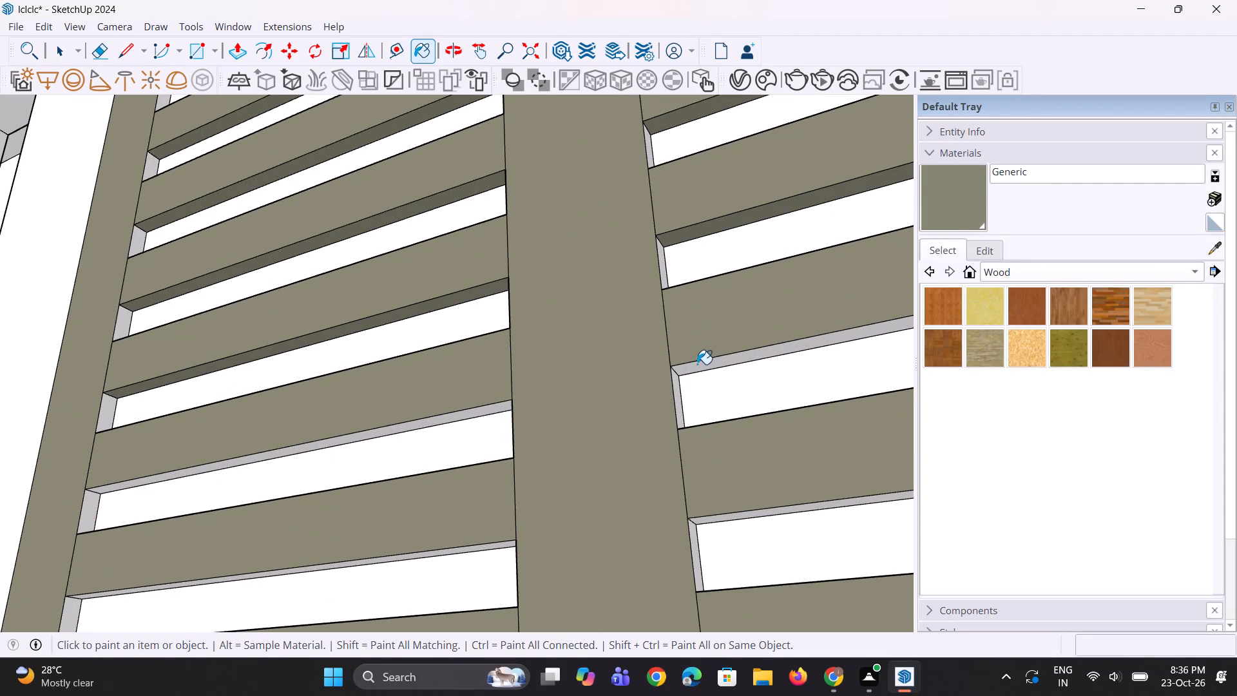
{"action": "left_click", "coordinate": [697, 364]}
{"action": "left_click", "coordinate": [501, 409]}
Paint the underside of the next unpainted slat in each louvre column with Generic.
{"action": "scroll", "coordinate": [446, 284], "scroll_direction": "down", "scroll_amount": 9}
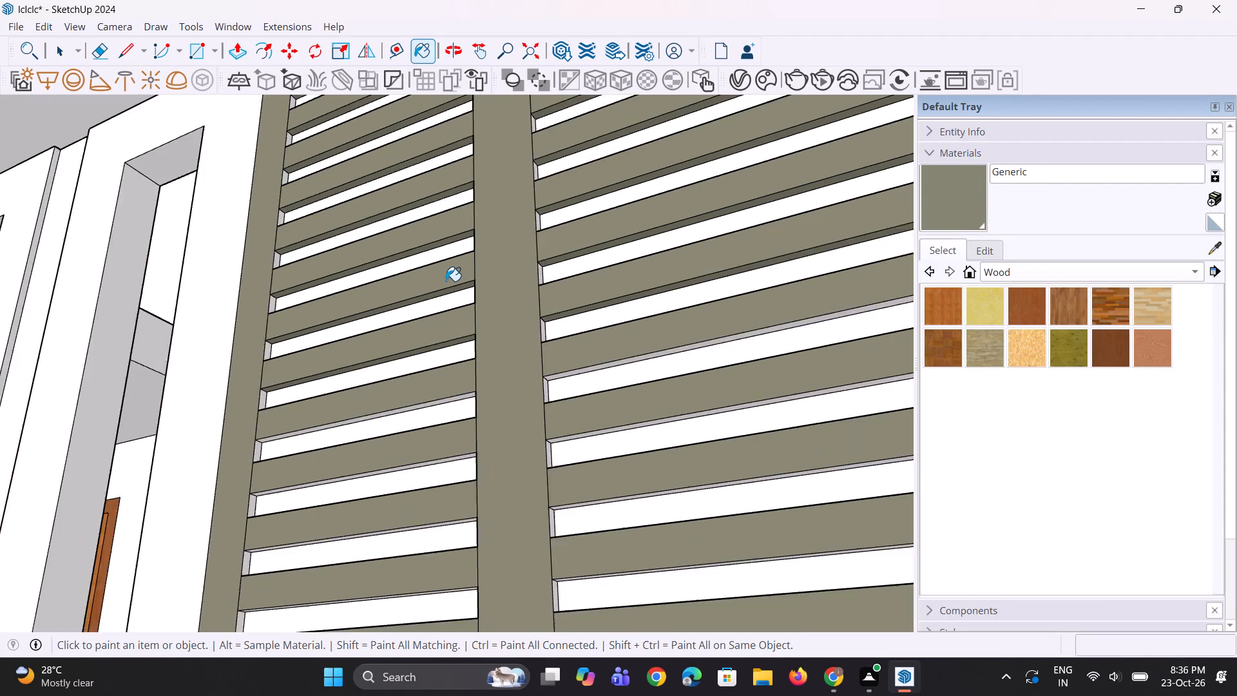
{"action": "scroll", "coordinate": [424, 405], "scroll_direction": "up", "scroll_amount": 8}
{"action": "left_click", "coordinate": [491, 365]}
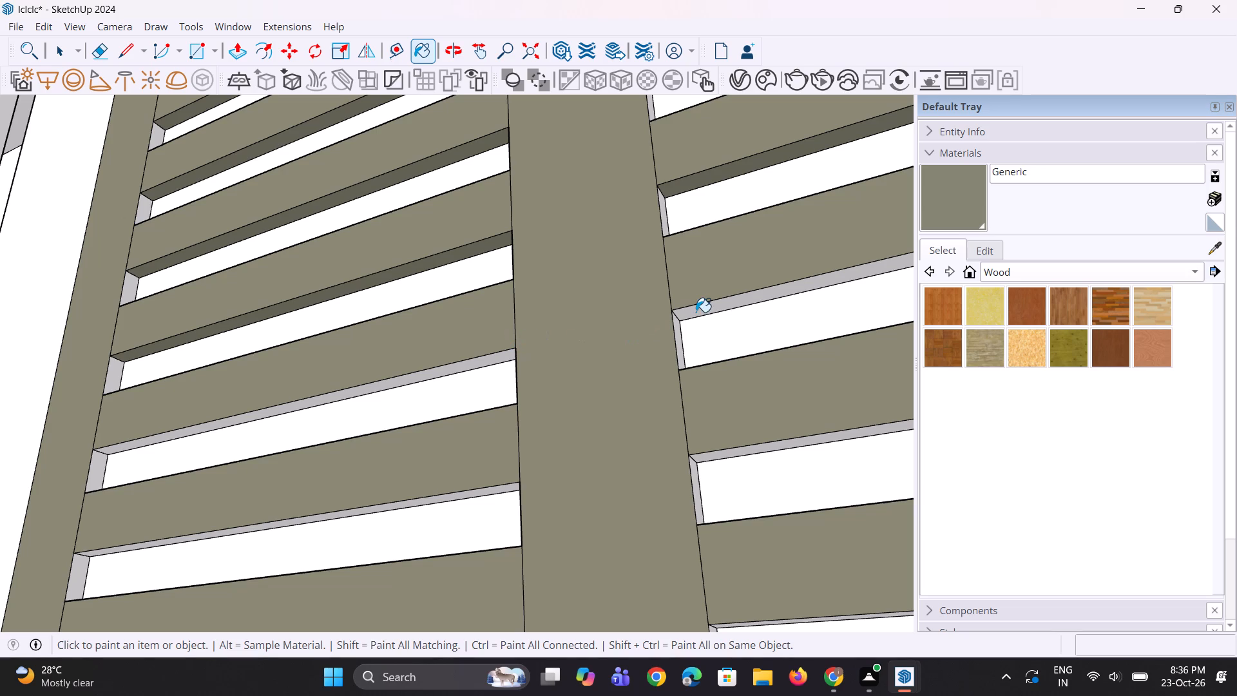
{"action": "left_click", "coordinate": [700, 310]}
{"action": "scroll", "coordinate": [532, 372], "scroll_direction": "up", "scroll_amount": 1}
{"action": "left_click", "coordinate": [490, 351]}
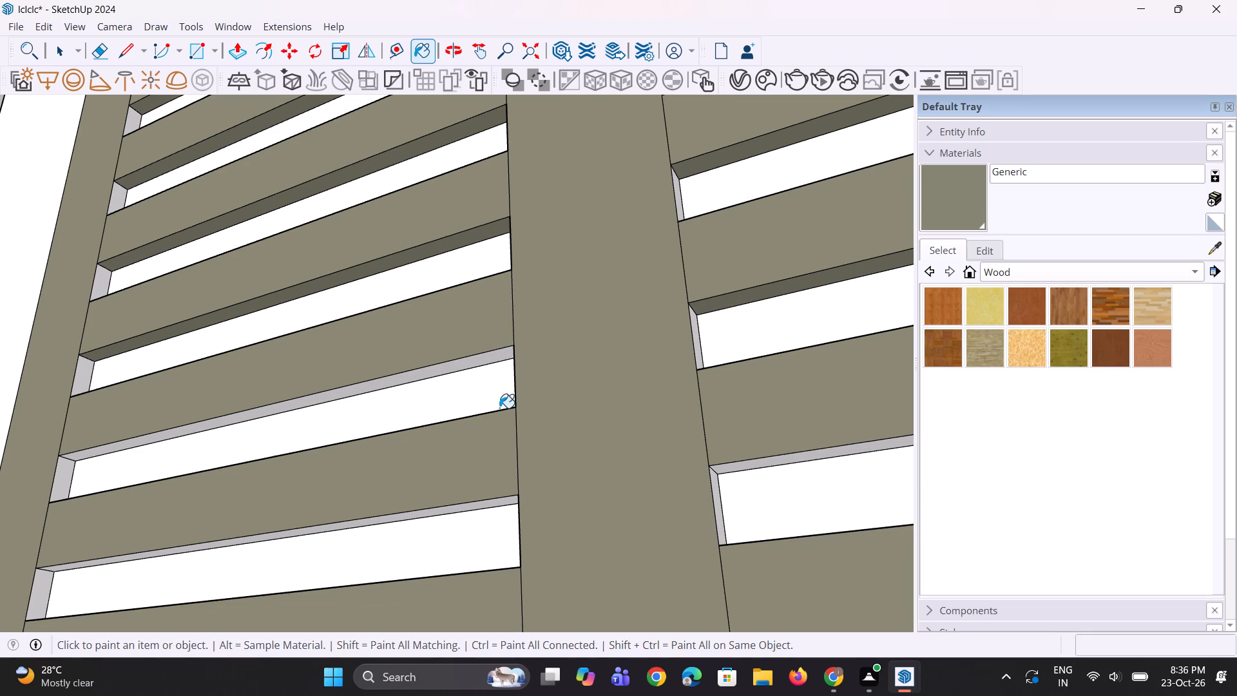
{"action": "left_click", "coordinate": [490, 360]}
Paint the undersides of the next three slats down in both louvre columns with Generic.
{"action": "scroll", "coordinate": [490, 338], "scroll_direction": "down", "scroll_amount": 14}
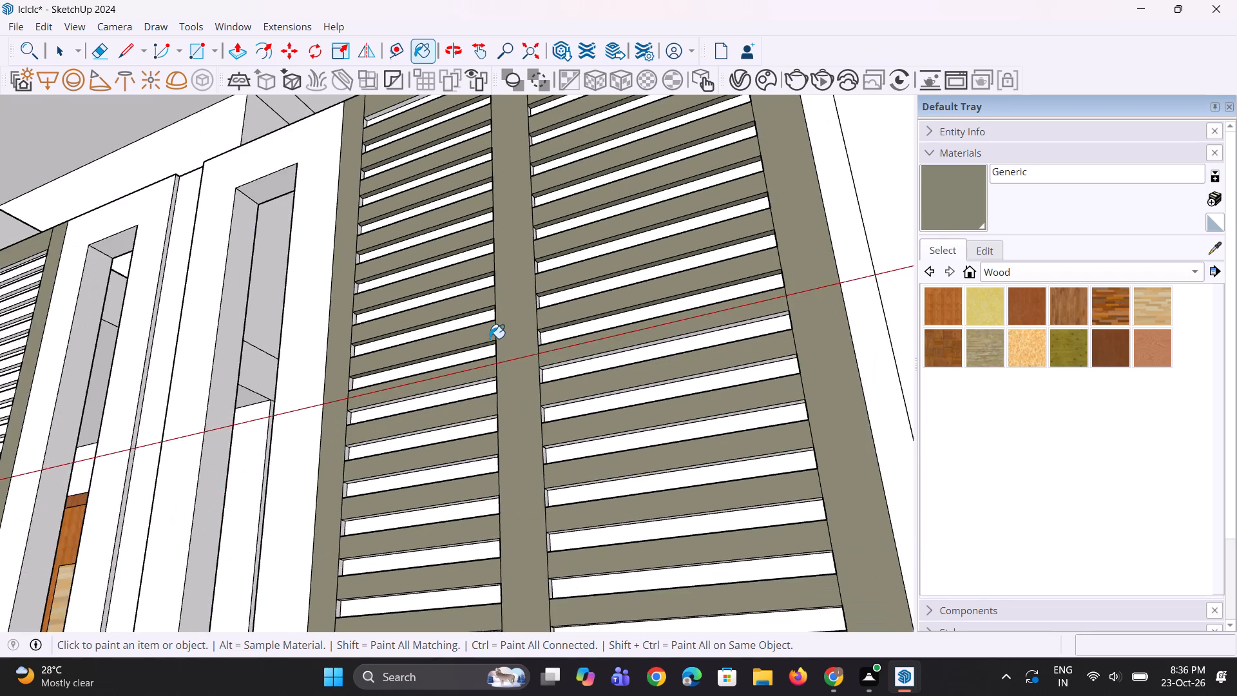
{"action": "scroll", "coordinate": [479, 517], "scroll_direction": "up", "scroll_amount": 4}
{"action": "scroll", "coordinate": [478, 402], "scroll_direction": "up", "scroll_amount": 4}
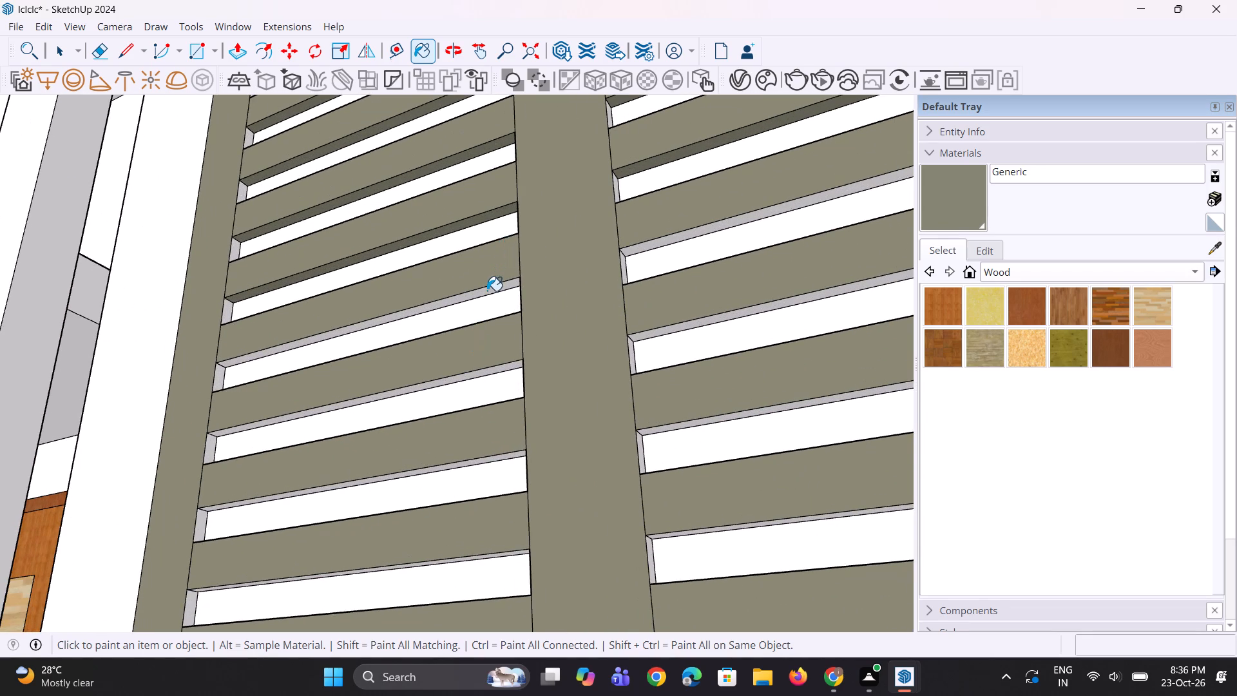
{"action": "left_click", "coordinate": [487, 291]}
{"action": "left_click", "coordinate": [639, 247]}
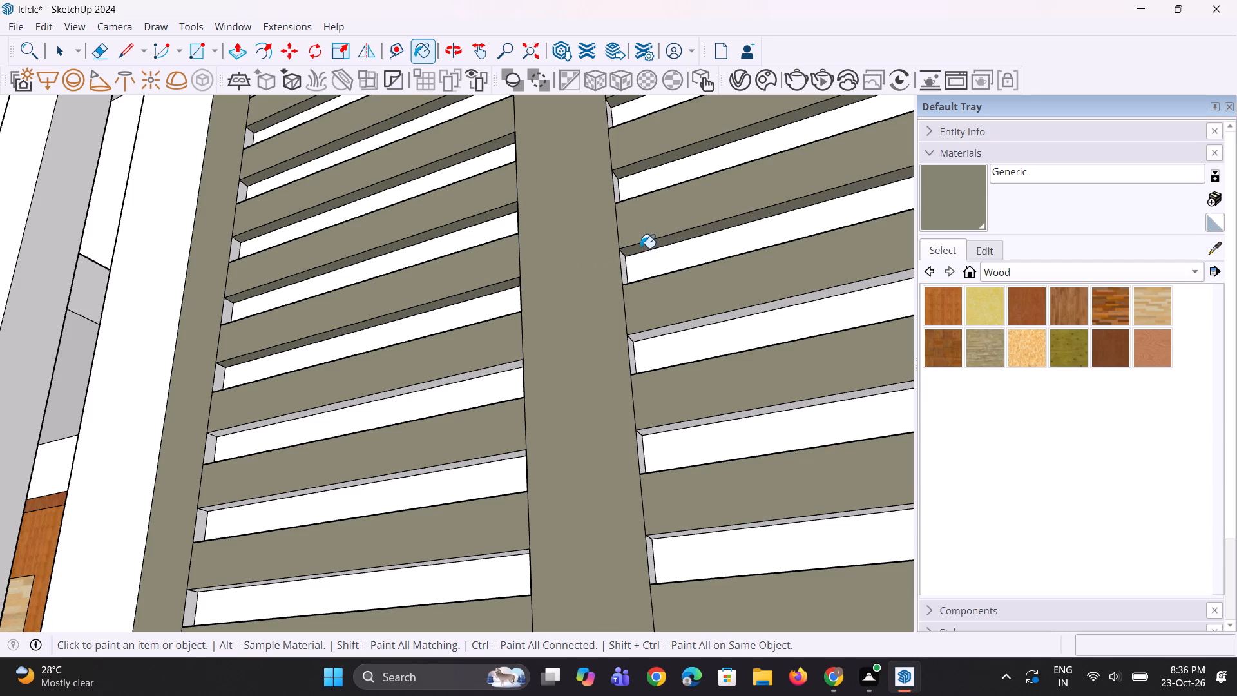
{"action": "scroll", "coordinate": [682, 342], "scroll_direction": "up", "scroll_amount": 3}
{"action": "left_click", "coordinate": [667, 325]}
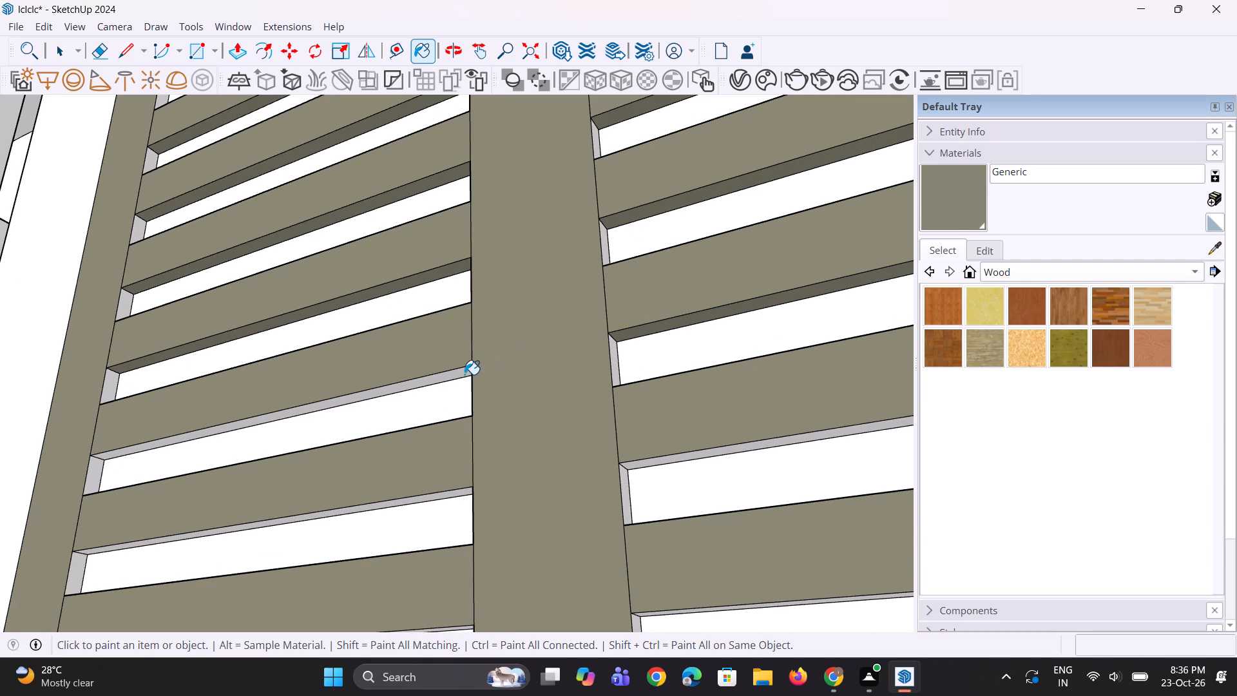
{"action": "left_click", "coordinate": [460, 376]}
{"action": "middle_click_drag", "start_coordinate": [457, 503], "coordinate": [474, 445]}
{"action": "scroll", "coordinate": [468, 460], "scroll_direction": "up", "scroll_amount": 3}
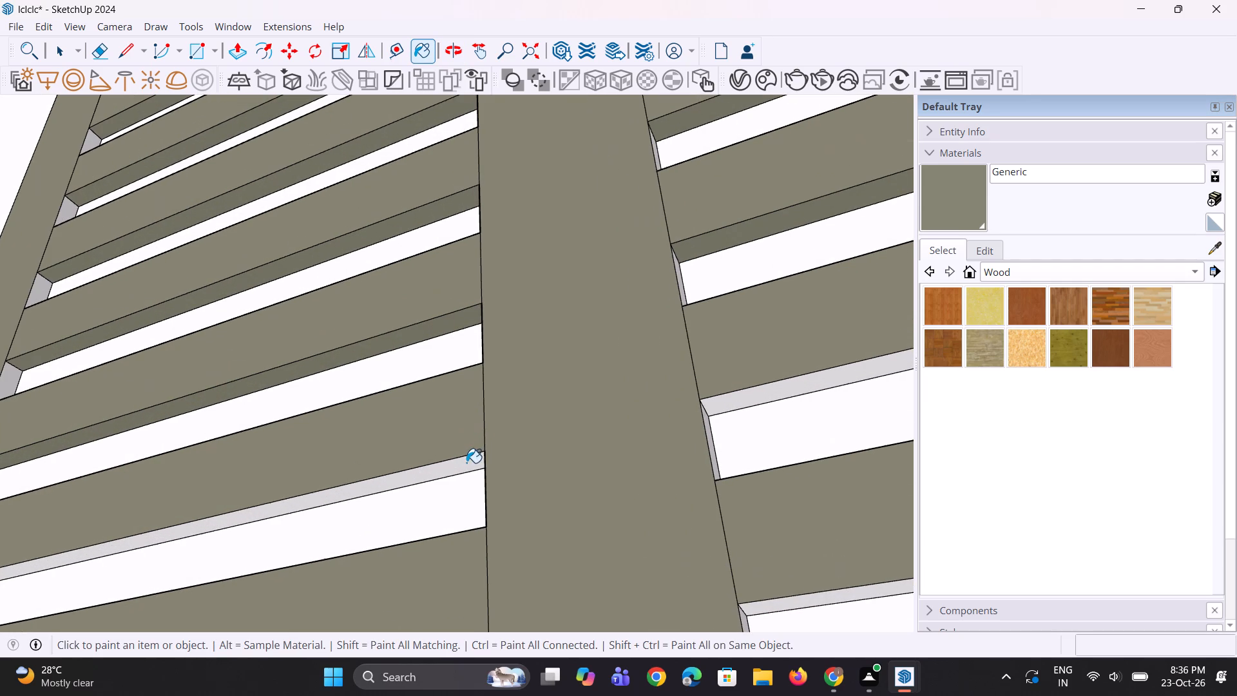
{"action": "left_click", "coordinate": [465, 463]}
{"action": "left_click", "coordinate": [743, 400]}
Paint the undersides of two more slats in each column of the louvre section's lower half with Generic.
{"action": "scroll", "coordinate": [506, 380], "scroll_direction": "down", "scroll_amount": 6}
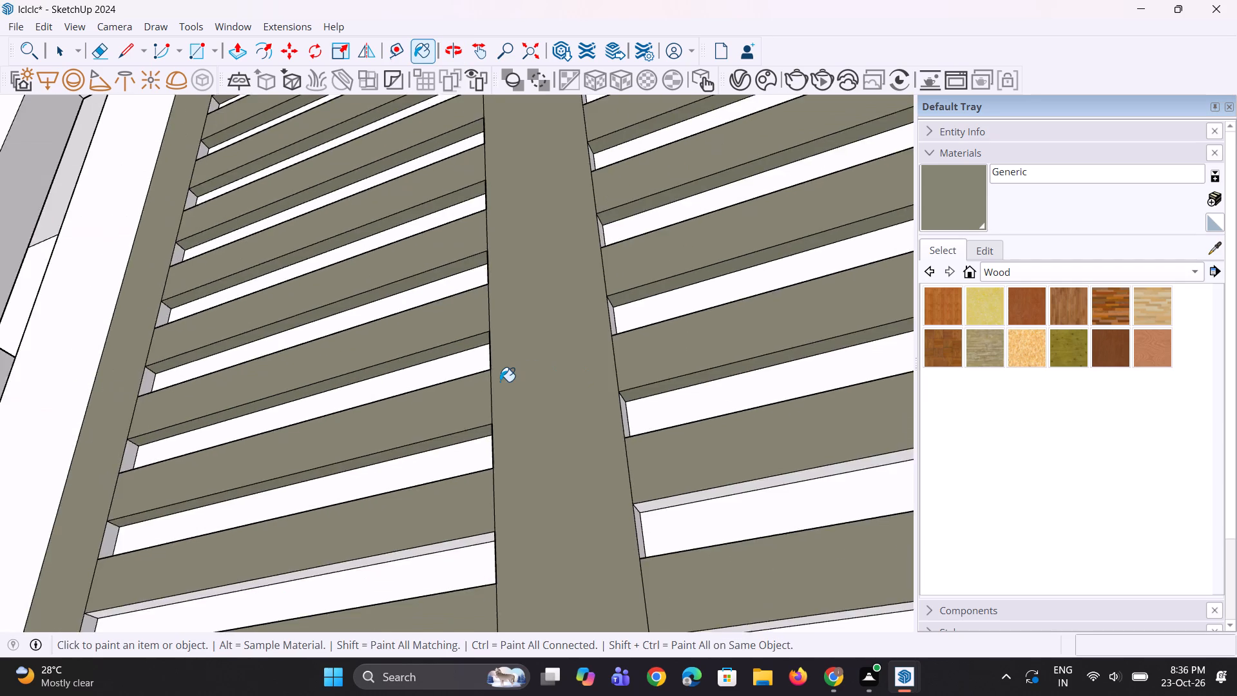
{"action": "scroll", "coordinate": [500, 382], "scroll_direction": "down", "scroll_amount": 8}
{"action": "middle_click_drag", "start_coordinate": [580, 418], "coordinate": [575, 435]}
{"action": "scroll", "coordinate": [524, 332], "scroll_direction": "down", "scroll_amount": 4}
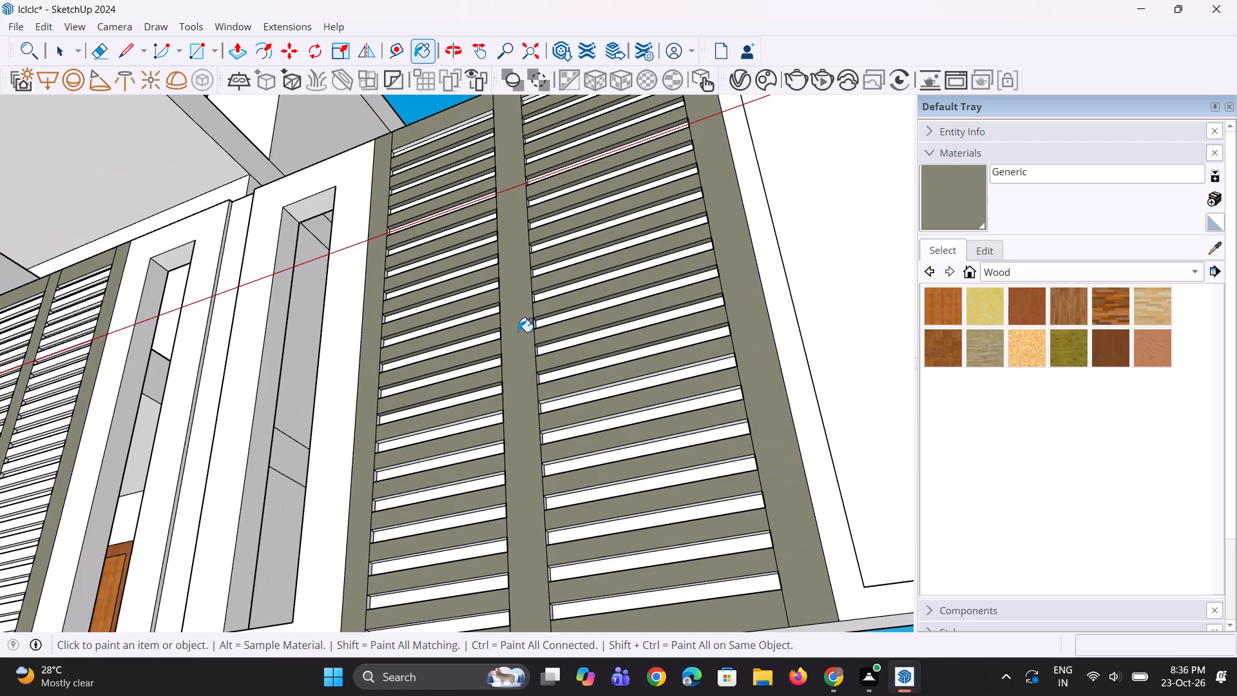
{"action": "scroll", "coordinate": [518, 332], "scroll_direction": "down", "scroll_amount": 1}
{"action": "scroll", "coordinate": [508, 469], "scroll_direction": "up", "scroll_amount": 5}
{"action": "scroll", "coordinate": [502, 367], "scroll_direction": "up", "scroll_amount": 7}
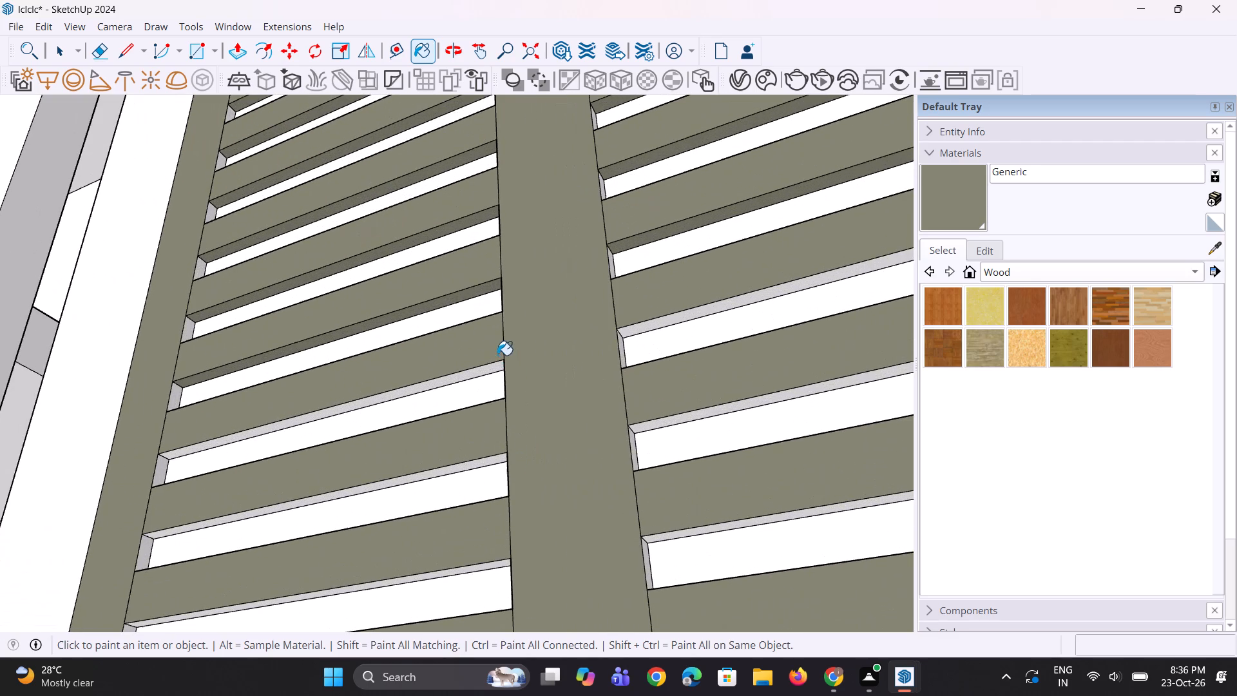
{"action": "left_click", "coordinate": [484, 366]}
{"action": "left_click", "coordinate": [495, 370]}
{"action": "left_click", "coordinate": [651, 325]}
{"action": "left_click", "coordinate": [652, 426]}
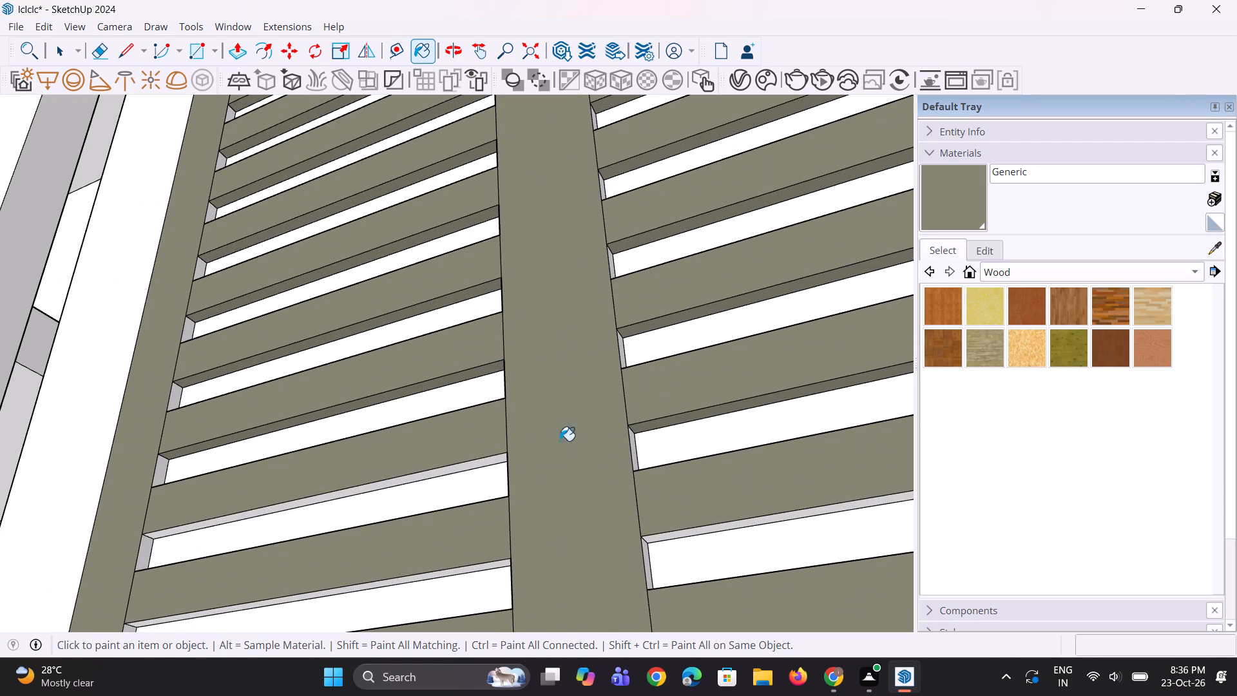
{"action": "left_click", "coordinate": [499, 456]}
Paint the undersides of the next unpainted slats in both columns of the far louvre section with Generic.
{"action": "scroll", "coordinate": [504, 352], "scroll_direction": "down", "scroll_amount": 9}
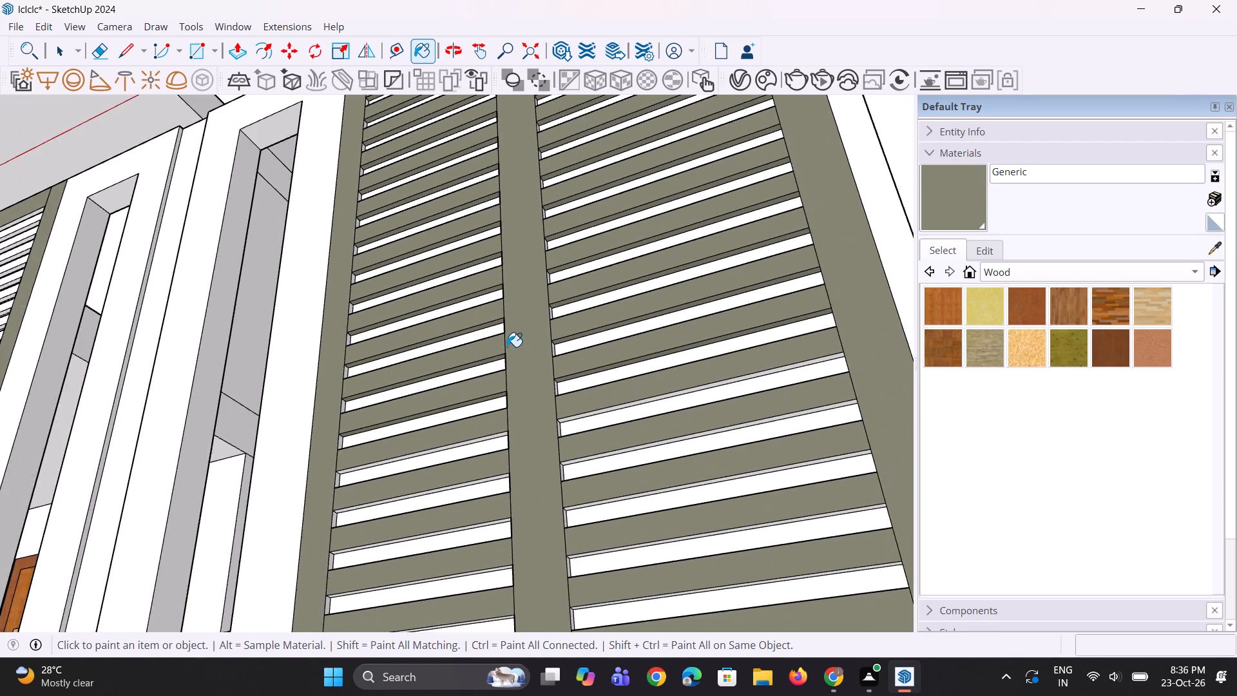
{"action": "scroll", "coordinate": [507, 347], "scroll_direction": "down", "scroll_amount": 3}
{"action": "scroll", "coordinate": [494, 503], "scroll_direction": "up", "scroll_amount": 9}
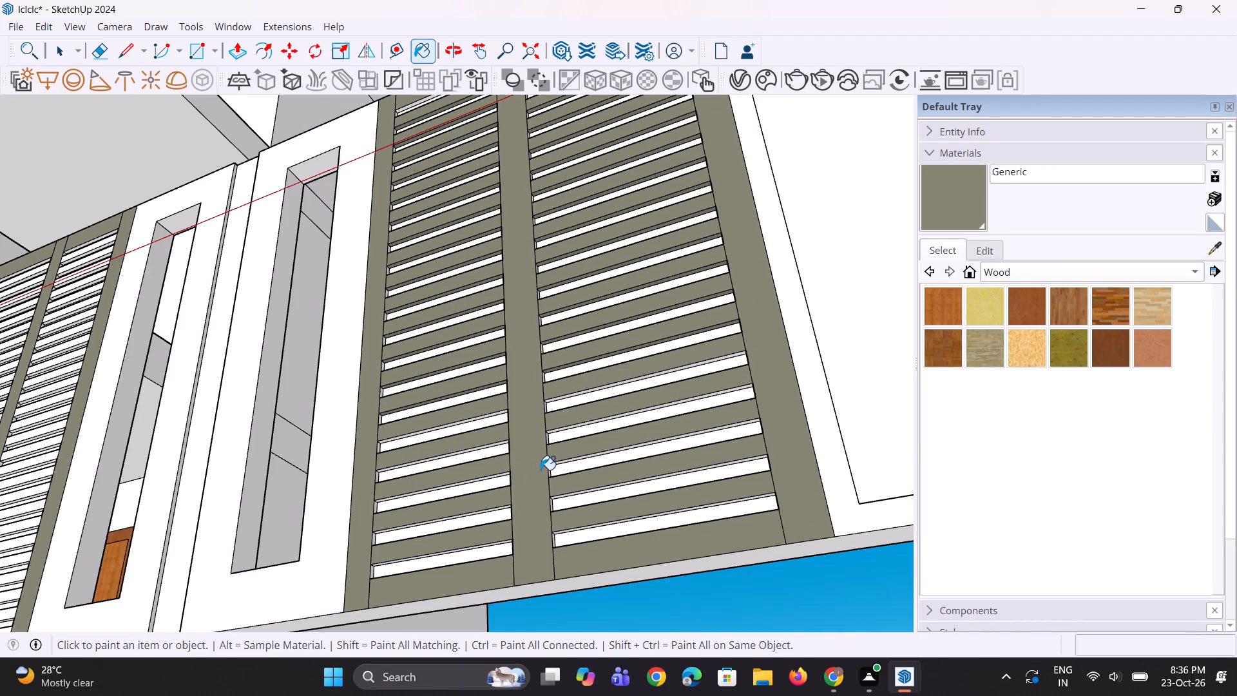
{"action": "scroll", "coordinate": [542, 470], "scroll_direction": "up", "scroll_amount": 4}
{"action": "scroll", "coordinate": [576, 351], "scroll_direction": "up", "scroll_amount": 5}
{"action": "left_click", "coordinate": [577, 350]}
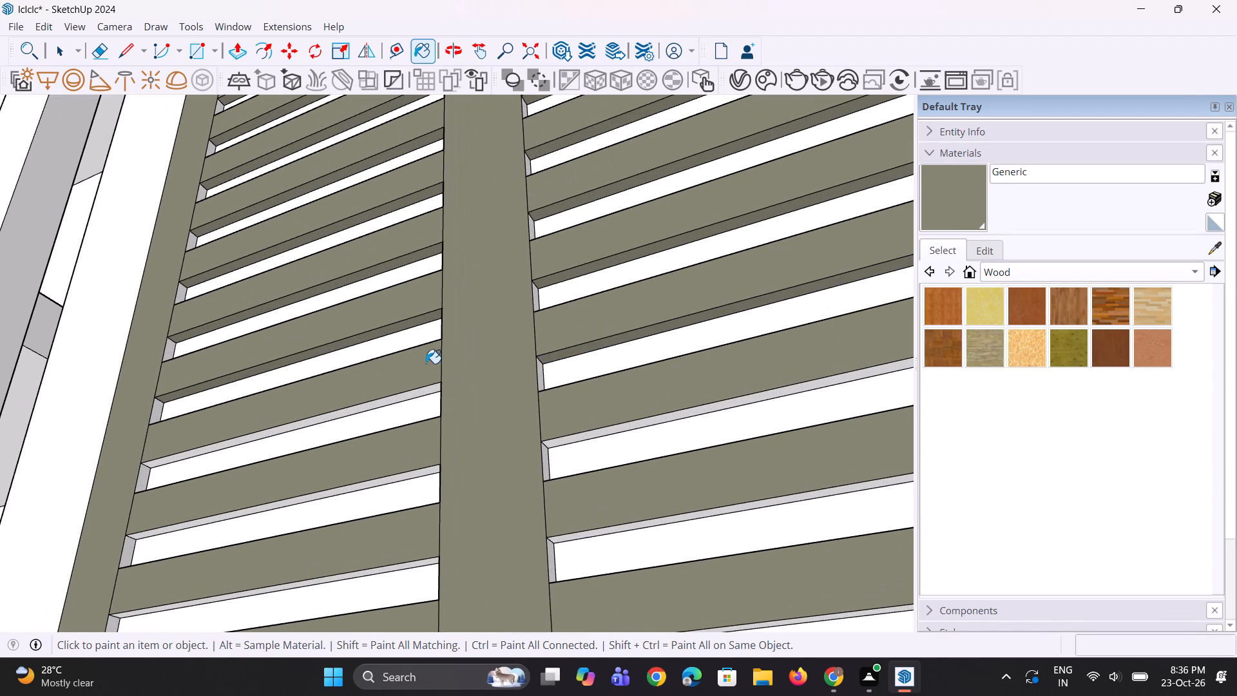
{"action": "scroll", "coordinate": [425, 363], "scroll_direction": "up", "scroll_amount": 1}
{"action": "left_click", "coordinate": [423, 393]}
{"action": "left_click", "coordinate": [430, 479]}
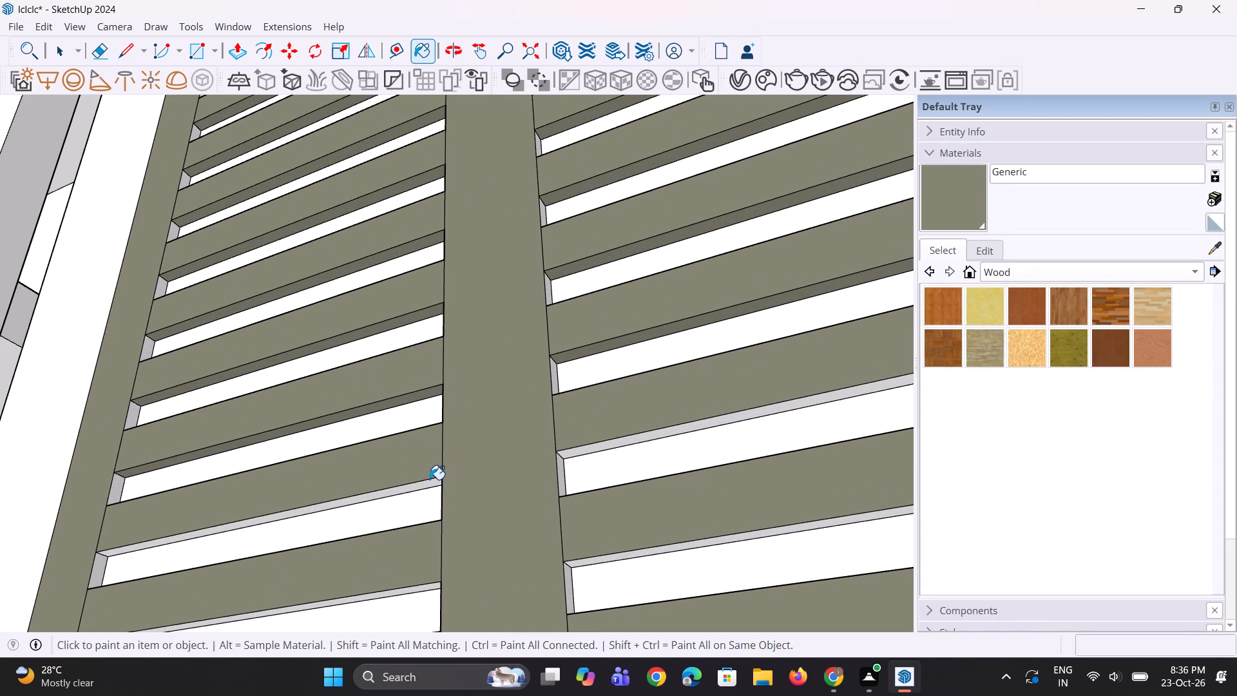
{"action": "left_click", "coordinate": [427, 483]}
{"action": "left_click", "coordinate": [580, 456]}
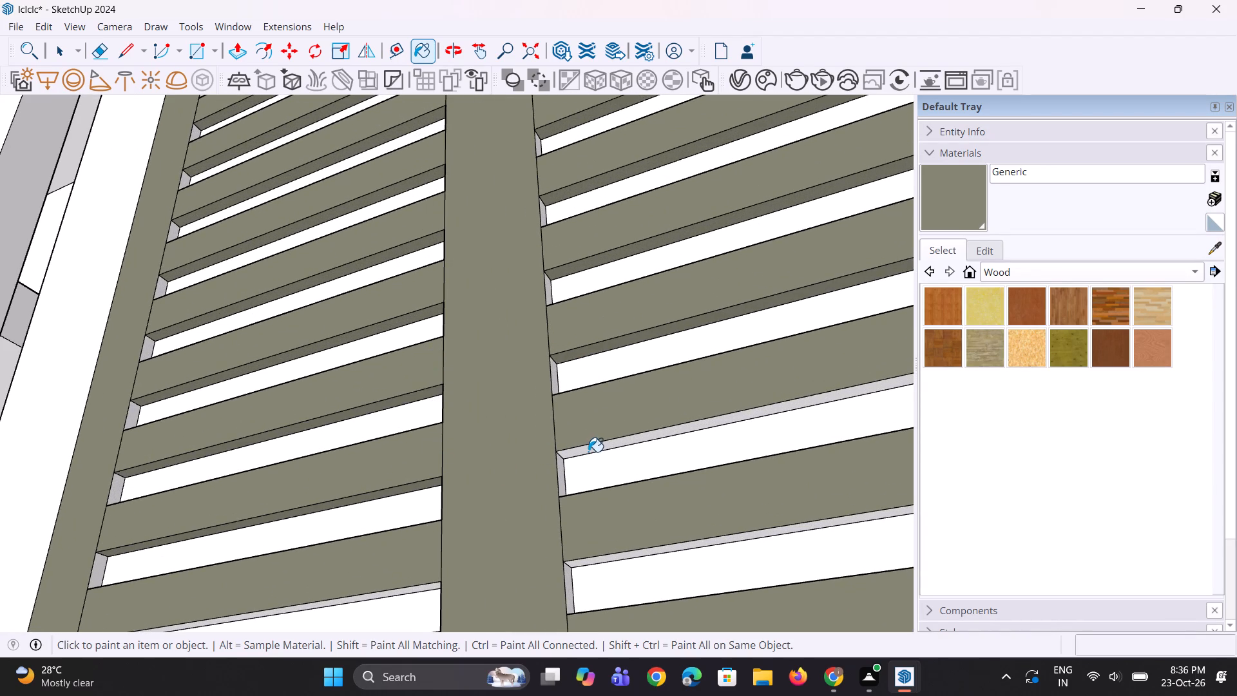
{"action": "left_click", "coordinate": [588, 452]}
Paint the undersides of the next two slats down in each column of the far louvre section with Generic.
{"action": "scroll", "coordinate": [488, 356], "scroll_direction": "down", "scroll_amount": 8}
{"action": "scroll", "coordinate": [478, 501], "scroll_direction": "up", "scroll_amount": 4}
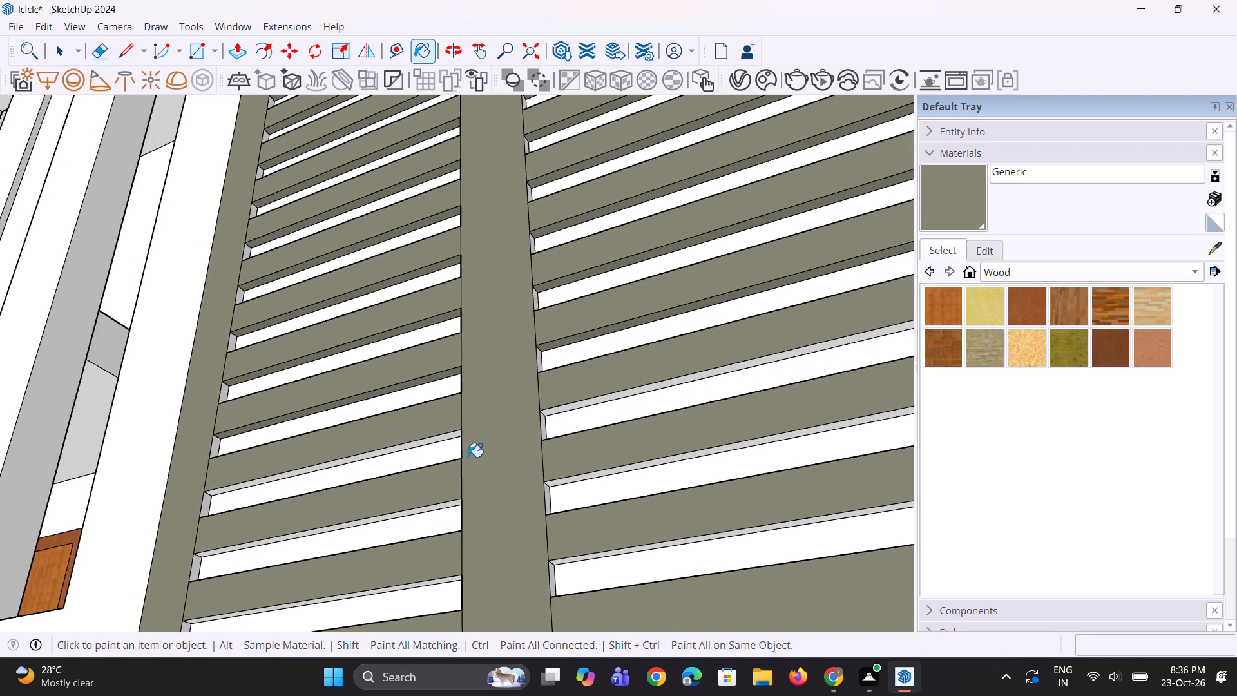
{"action": "scroll", "coordinate": [469, 459], "scroll_direction": "up", "scroll_amount": 7}
{"action": "left_click", "coordinate": [450, 421]}
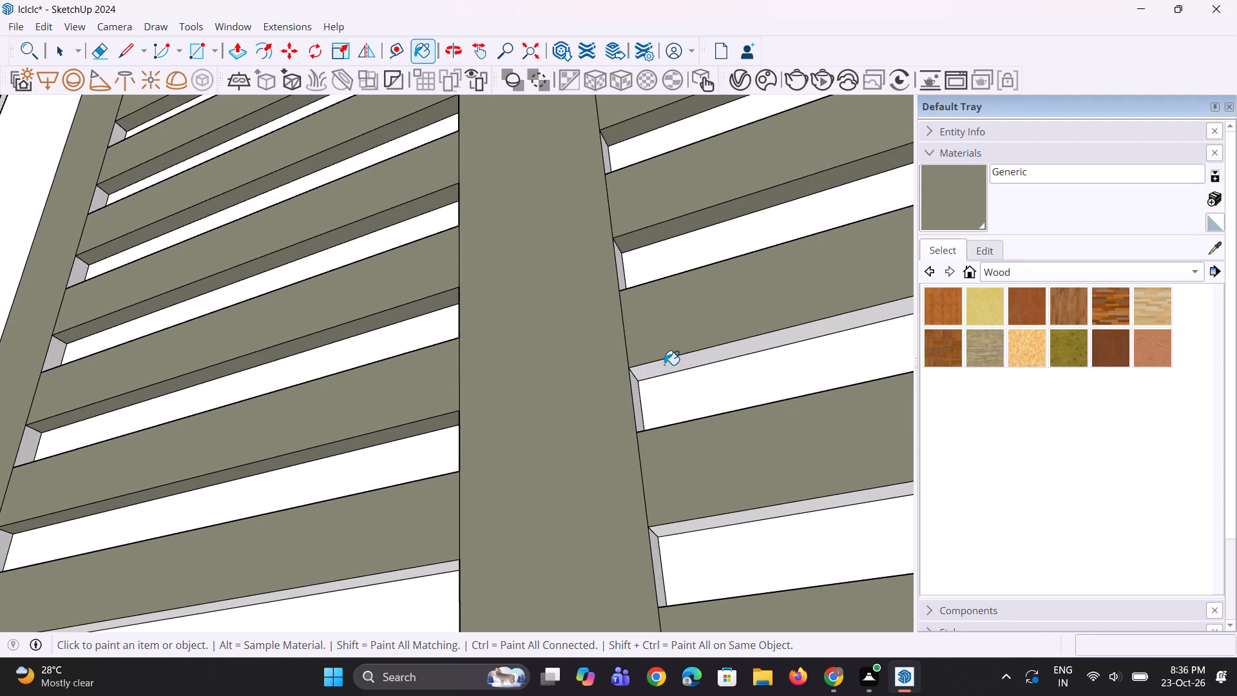
{"action": "left_click", "coordinate": [664, 365]}
{"action": "scroll", "coordinate": [405, 358], "scroll_direction": "down", "scroll_amount": 5}
{"action": "scroll", "coordinate": [358, 495], "scroll_direction": "up", "scroll_amount": 3}
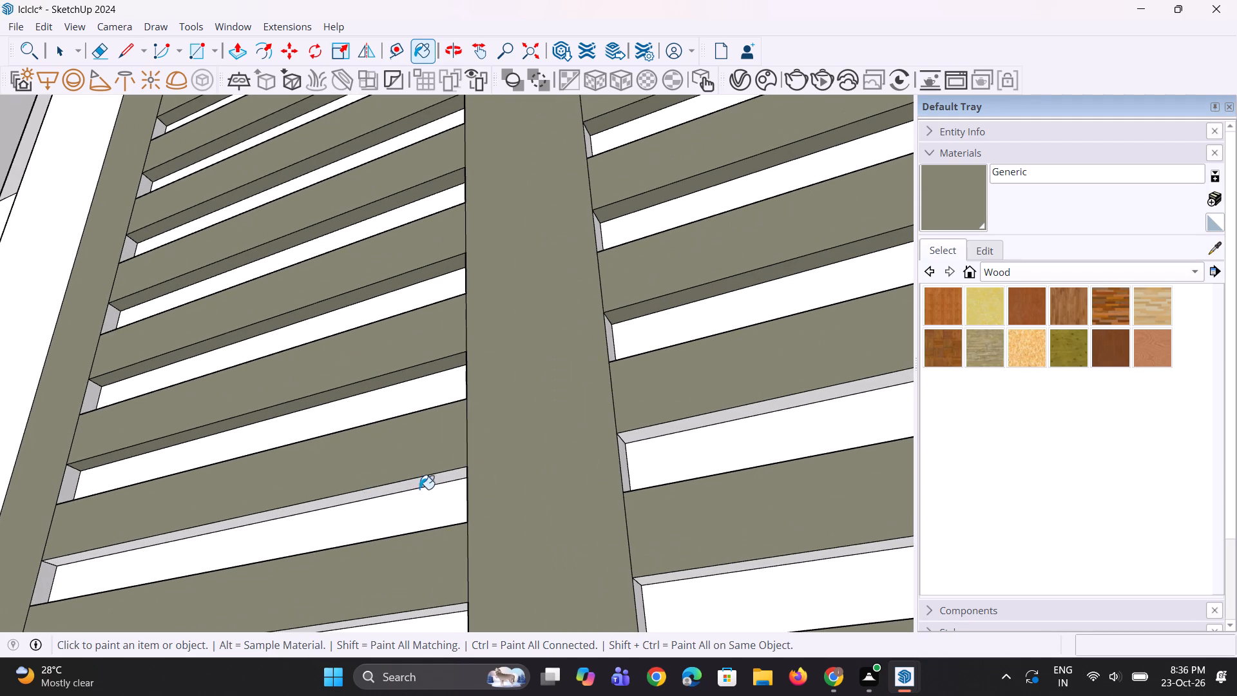
{"action": "left_click", "coordinate": [425, 478]}
{"action": "left_click", "coordinate": [453, 476]}
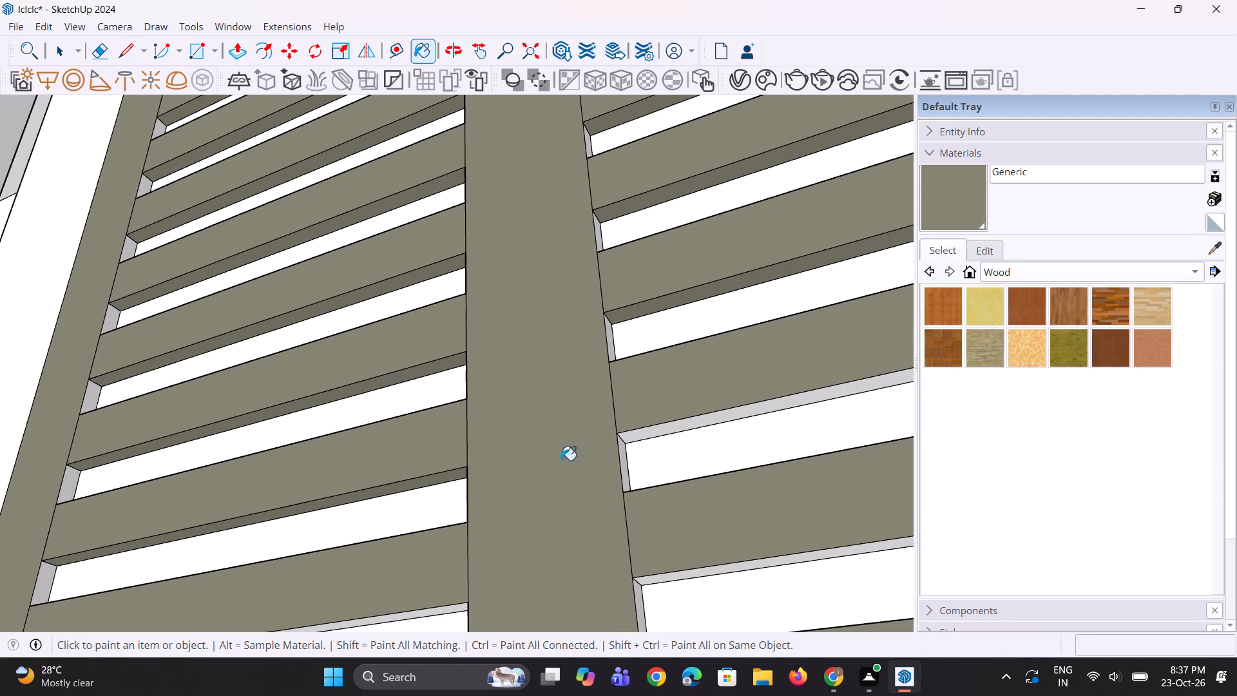
{"action": "left_click", "coordinate": [674, 423]}
Paint the underside of the lowest slat in each column of the far louvre section with Generic.
{"action": "scroll", "coordinate": [611, 408], "scroll_direction": "down", "scroll_amount": 4}
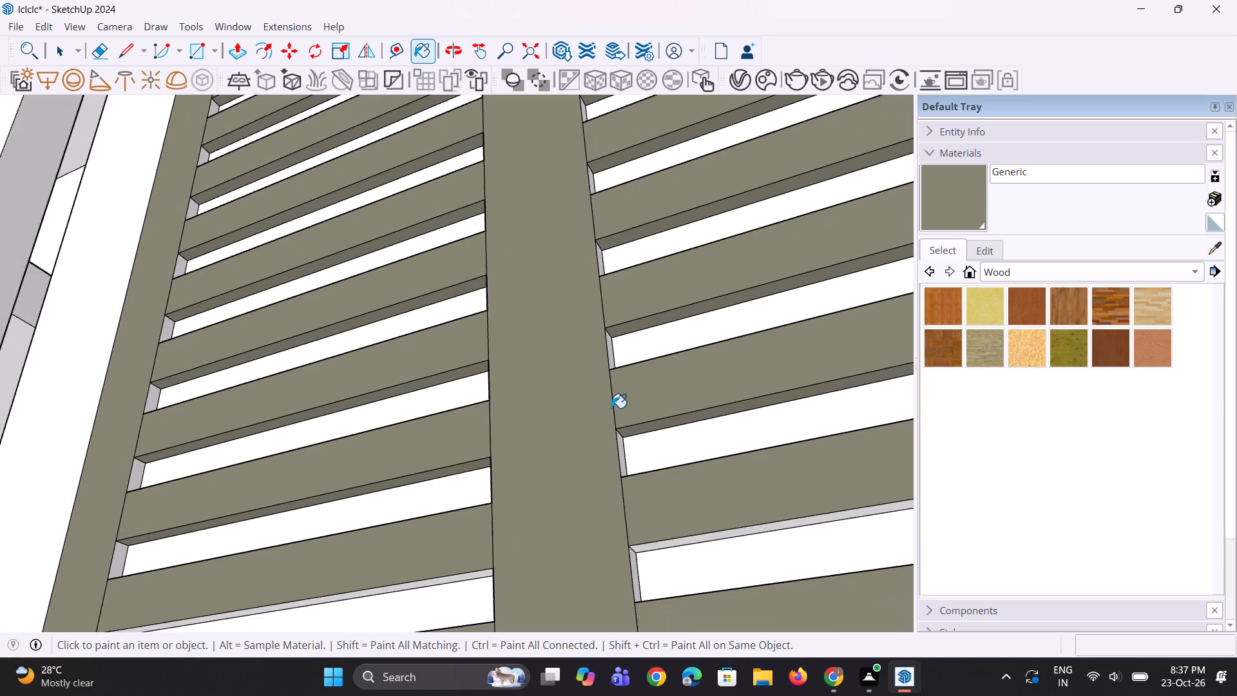
{"action": "scroll", "coordinate": [603, 403], "scroll_direction": "down", "scroll_amount": 8}
{"action": "scroll", "coordinate": [565, 477], "scroll_direction": "up", "scroll_amount": 9}
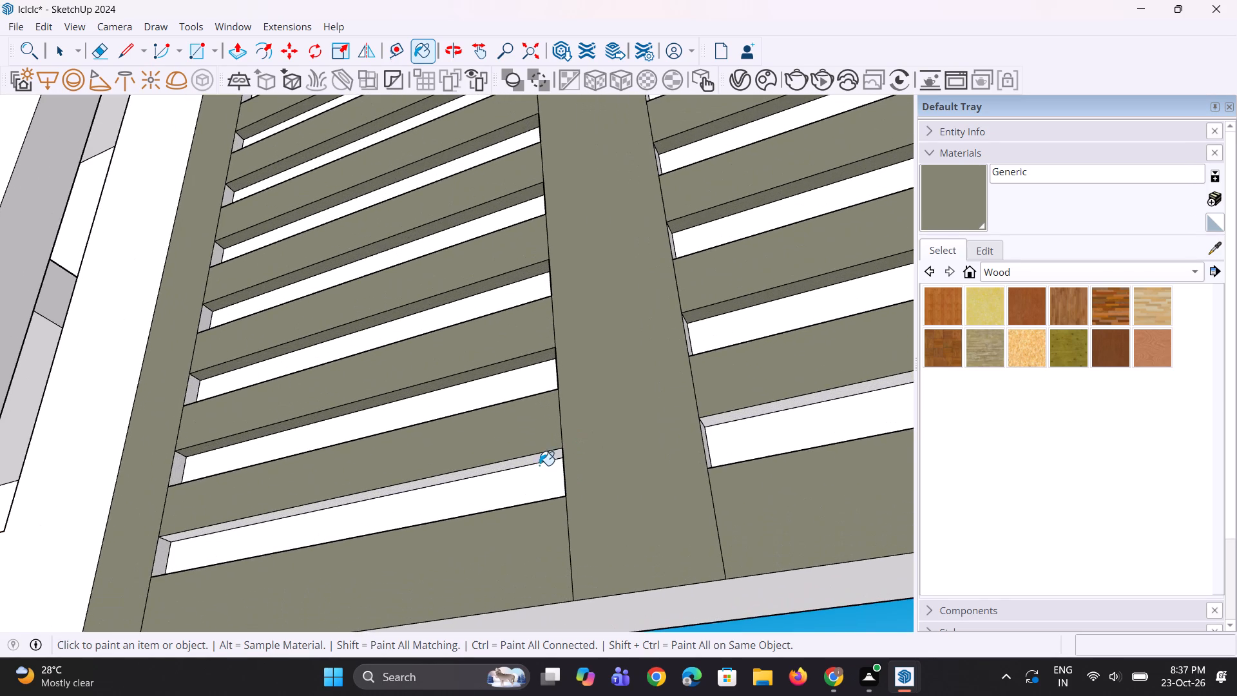
{"action": "left_click", "coordinate": [537, 457]}
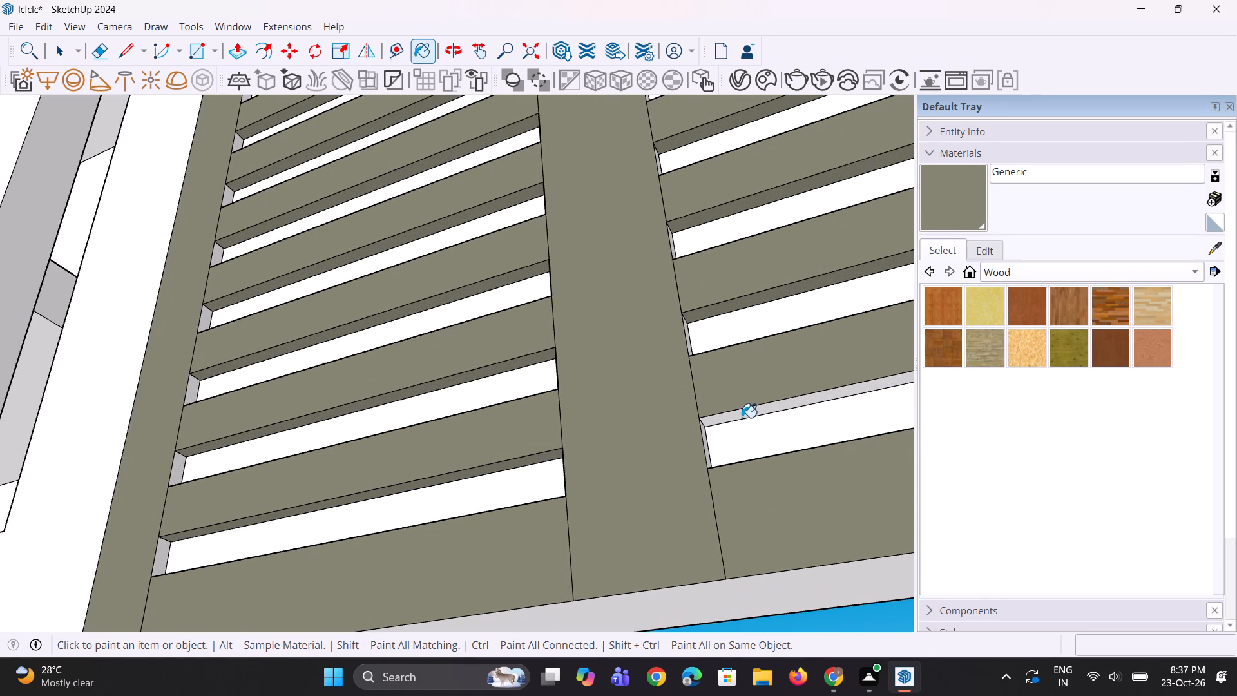
{"action": "left_click", "coordinate": [745, 414]}
Paint the front faces of the top eight slats in the narrower column of the louvre section nearer the house with Generic.
{"action": "scroll", "coordinate": [391, 483], "scroll_direction": "down", "scroll_amount": 5}
{"action": "middle_click_drag", "start_coordinate": [394, 455], "coordinate": [377, 574]}
{"action": "scroll", "coordinate": [373, 533], "scroll_direction": "down", "scroll_amount": 15}
{"action": "middle_click_drag", "start_coordinate": [367, 534], "coordinate": [594, 572]}
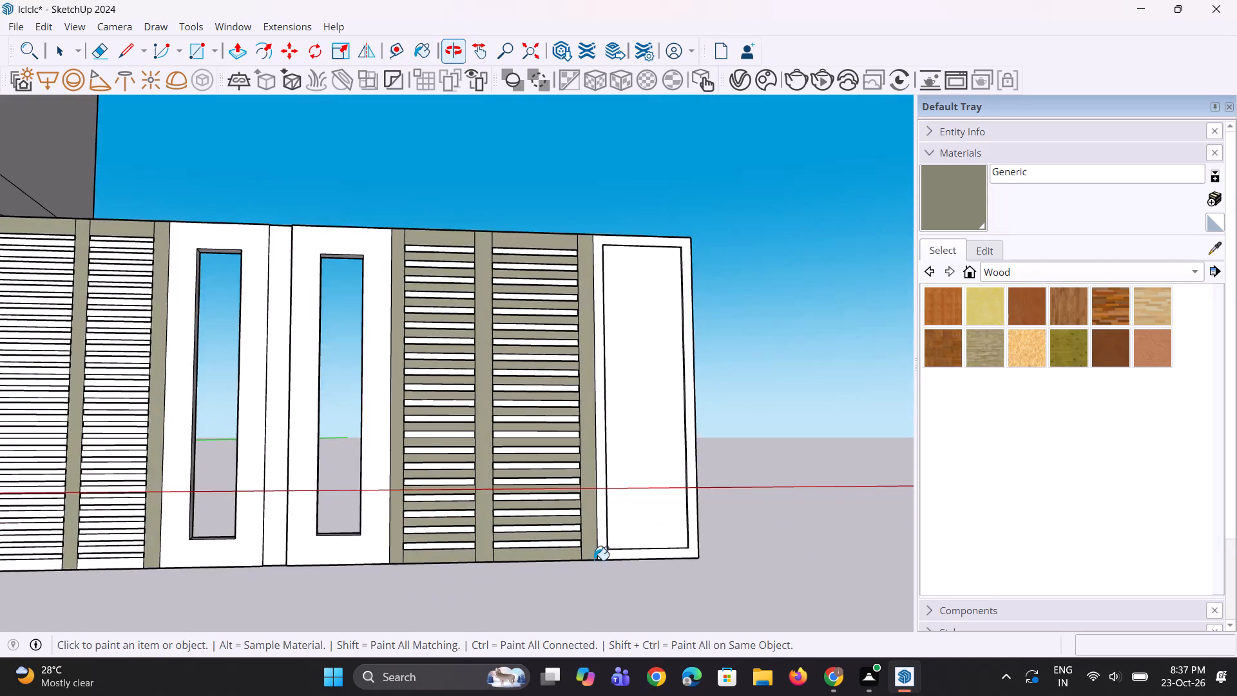
{"action": "scroll", "coordinate": [591, 550], "scroll_direction": "down", "scroll_amount": 4}
{"action": "scroll", "coordinate": [212, 367], "scroll_direction": "up", "scroll_amount": 3}
{"action": "scroll", "coordinate": [245, 325], "scroll_direction": "up", "scroll_amount": 5}
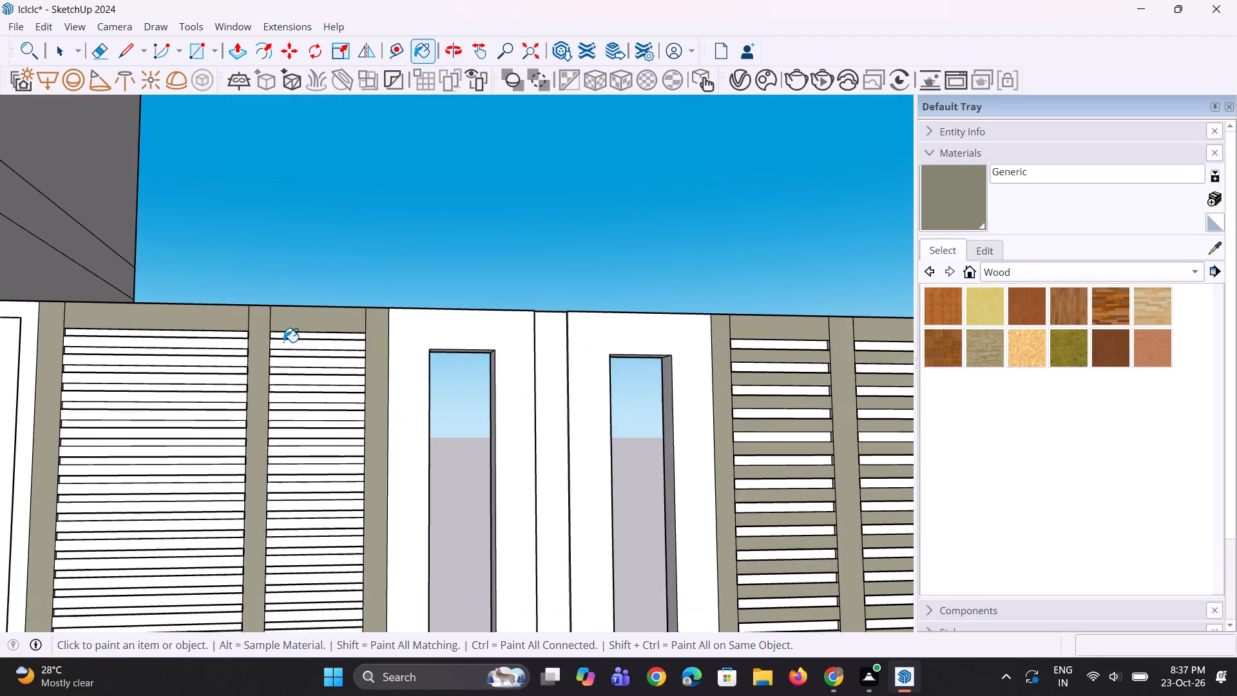
{"action": "scroll", "coordinate": [283, 342], "scroll_direction": "up", "scroll_amount": 5}
{"action": "left_click", "coordinate": [350, 329]}
{"action": "left_click", "coordinate": [347, 363]}
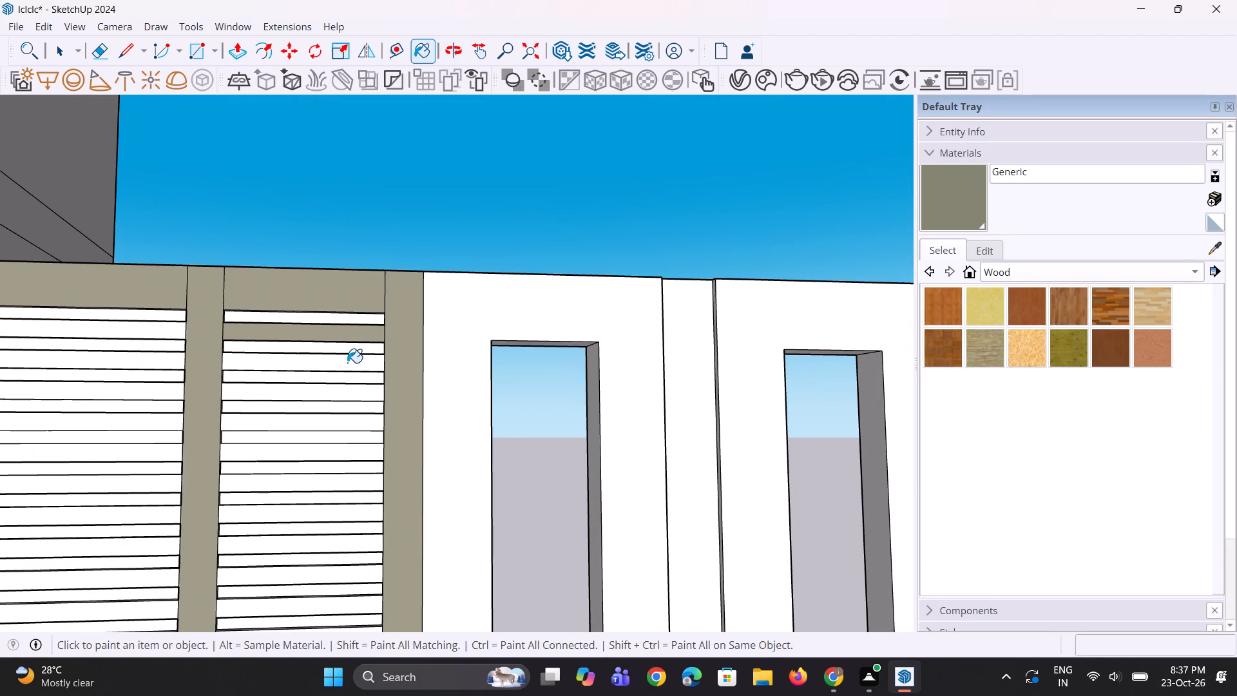
{"action": "left_click", "coordinate": [350, 391]}
{"action": "left_click", "coordinate": [356, 422]}
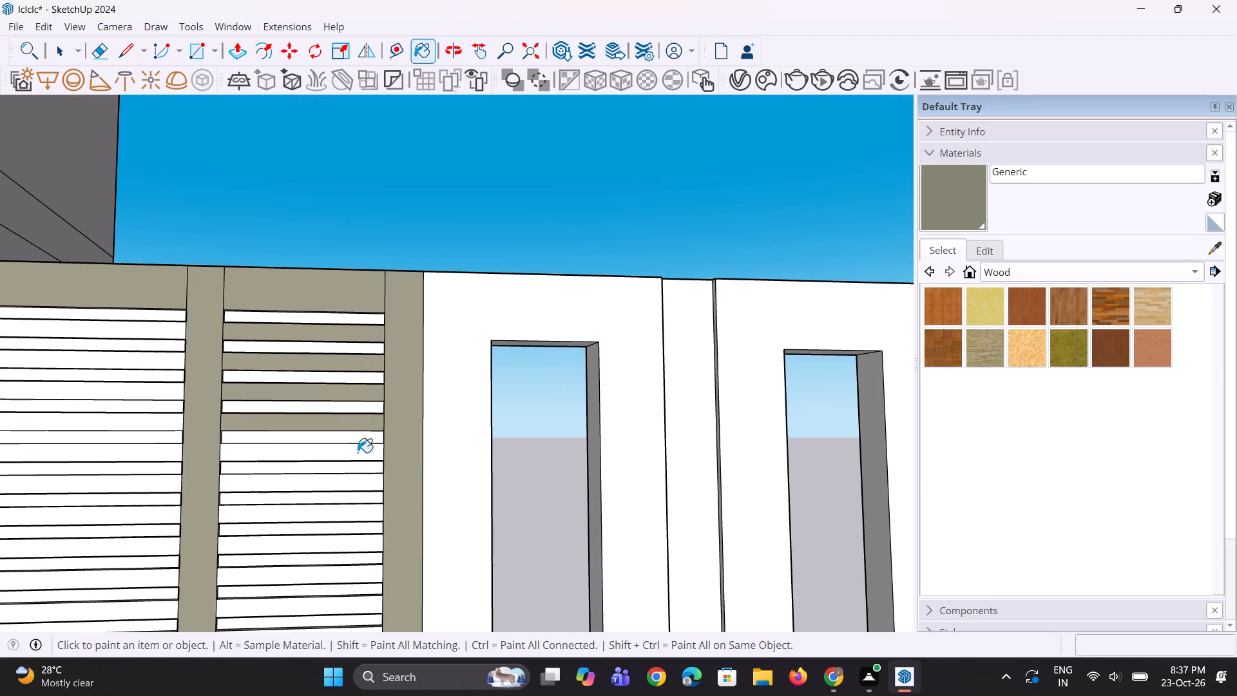
{"action": "left_click", "coordinate": [358, 452]}
{"action": "left_click", "coordinate": [357, 482]}
{"action": "left_click", "coordinate": [362, 511]}
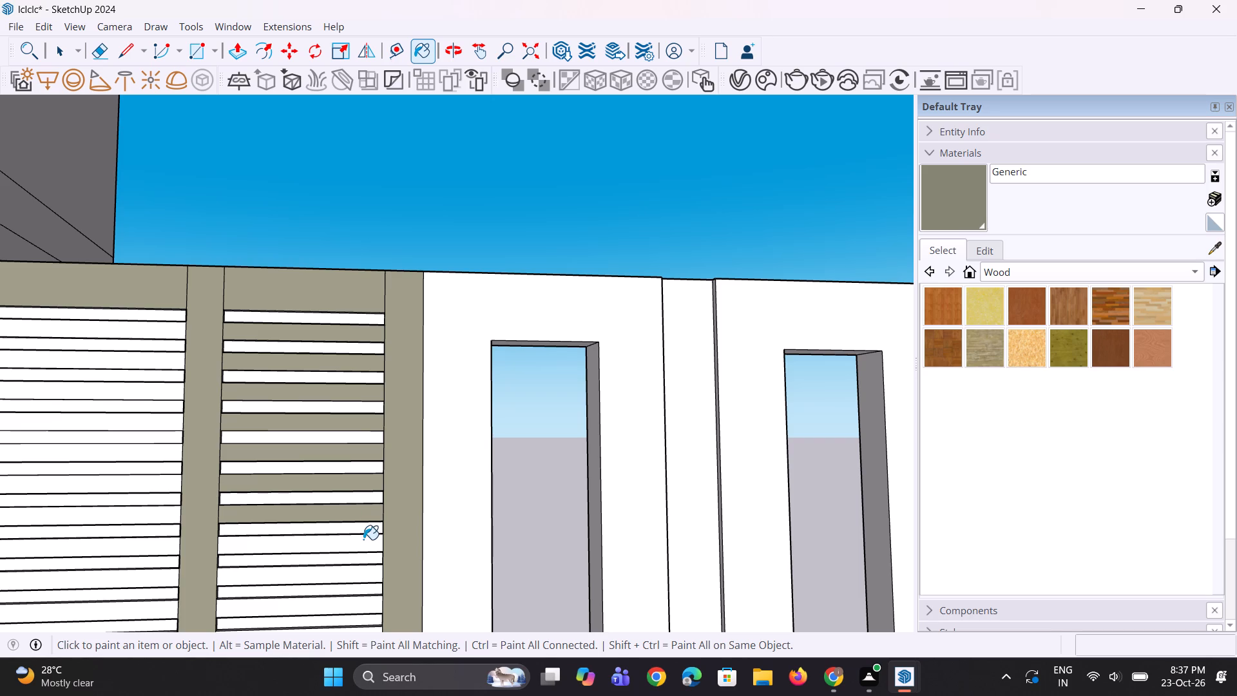
{"action": "left_click", "coordinate": [363, 541]}
Paint the front faces of the next two slats down in the same narrow column with Generic.
{"action": "scroll", "coordinate": [335, 432], "scroll_direction": "down", "scroll_amount": 2}
{"action": "scroll", "coordinate": [298, 525], "scroll_direction": "up", "scroll_amount": 5}
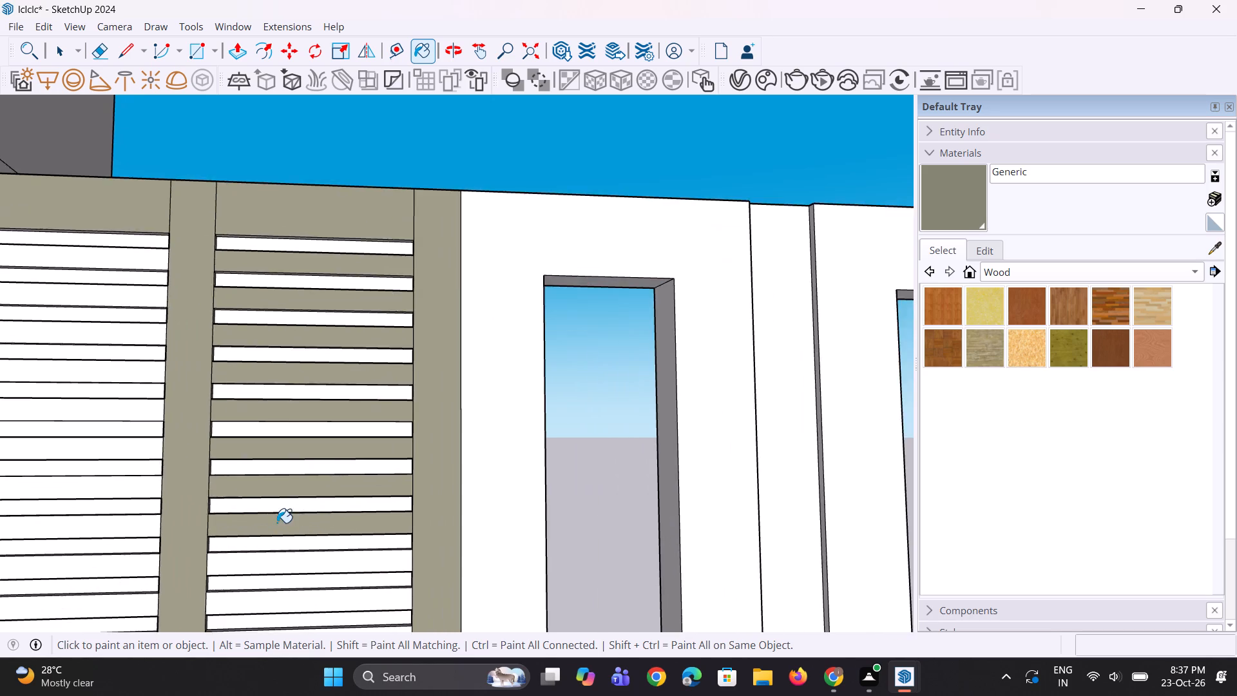
{"action": "scroll", "coordinate": [277, 523], "scroll_direction": "up", "scroll_amount": 3}
{"action": "scroll", "coordinate": [294, 403], "scroll_direction": "down", "scroll_amount": 4}
{"action": "scroll", "coordinate": [264, 487], "scroll_direction": "up", "scroll_amount": 2}
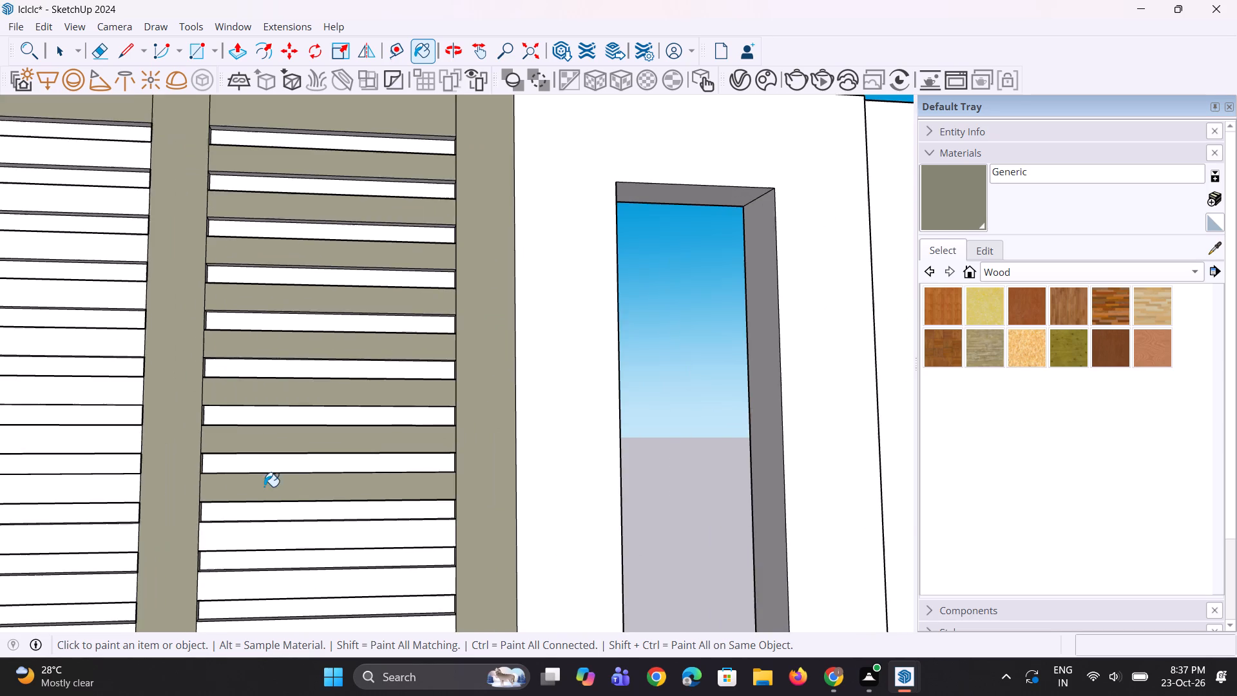
{"action": "scroll", "coordinate": [277, 528], "scroll_direction": "up", "scroll_amount": 1}
{"action": "left_click", "coordinate": [277, 528]}
{"action": "left_click", "coordinate": [289, 588]}
Paint the front faces of the following eight slats down the narrow column nearer the house with Generic.
{"action": "scroll", "coordinate": [336, 474], "scroll_direction": "up", "scroll_amount": 1}
{"action": "scroll", "coordinate": [336, 472], "scroll_direction": "down", "scroll_amount": 3}
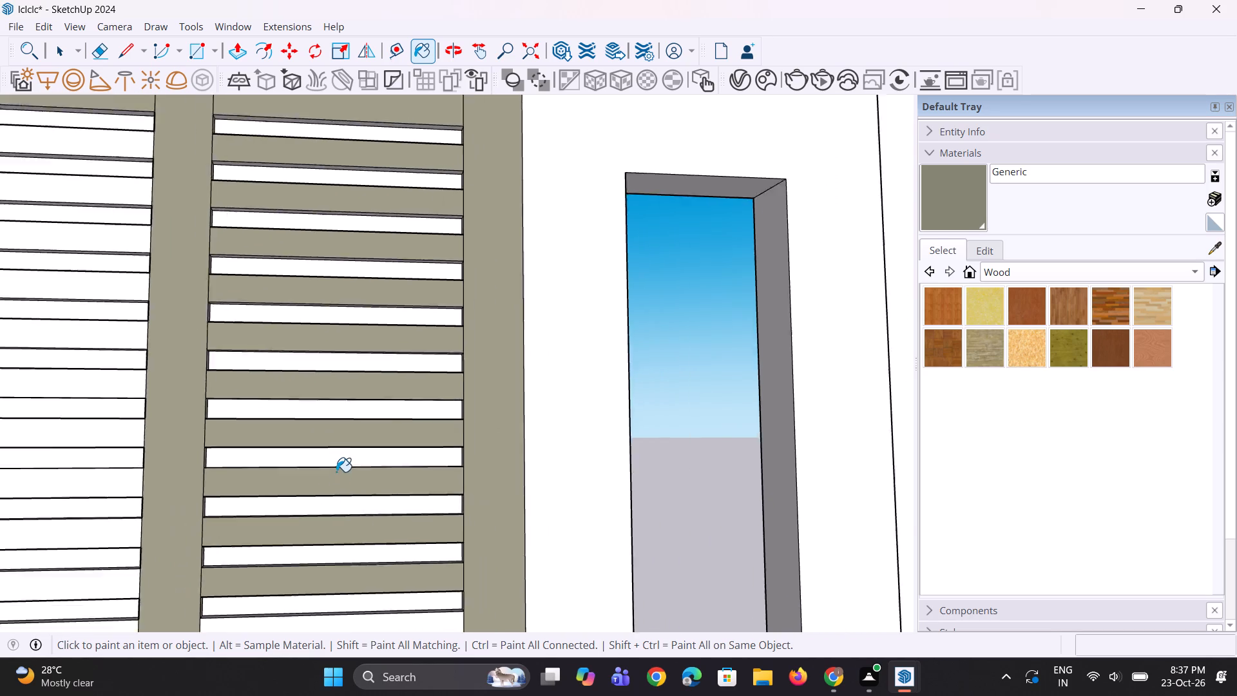
{"action": "scroll", "coordinate": [336, 472], "scroll_direction": "down", "scroll_amount": 16}
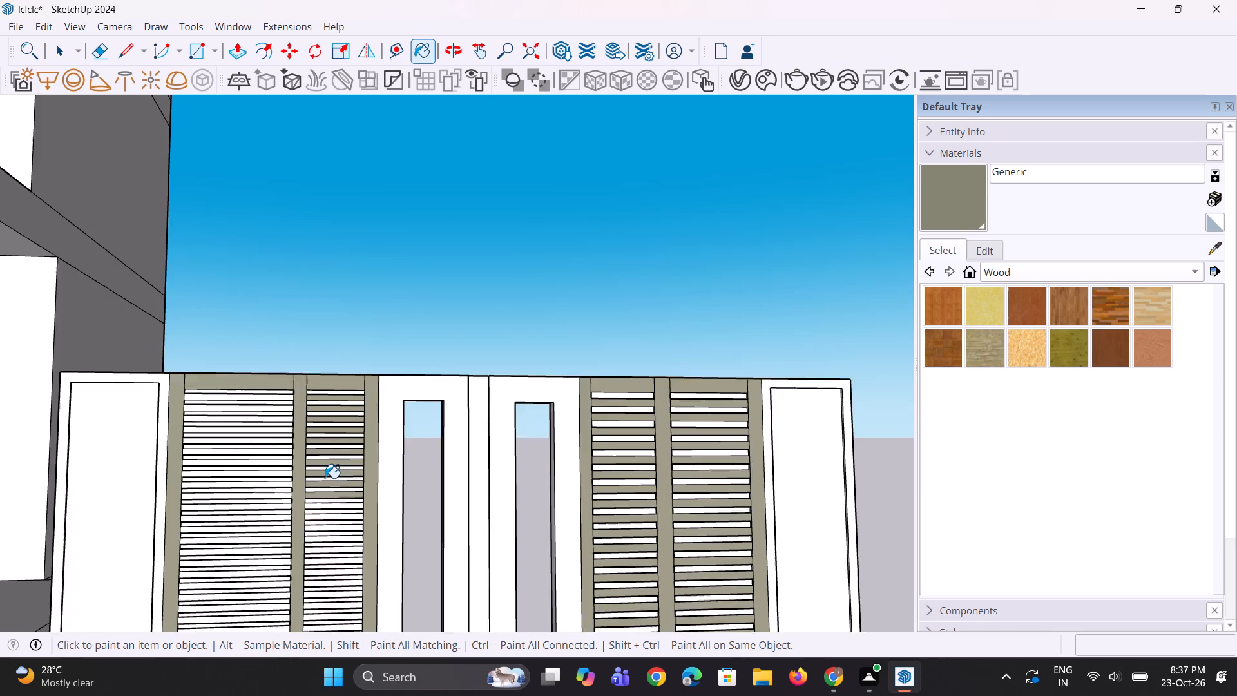
{"action": "scroll", "coordinate": [325, 478], "scroll_direction": "down", "scroll_amount": 3}
{"action": "scroll", "coordinate": [313, 597], "scroll_direction": "up", "scroll_amount": 3}
{"action": "scroll", "coordinate": [311, 438], "scroll_direction": "down", "scroll_amount": 7}
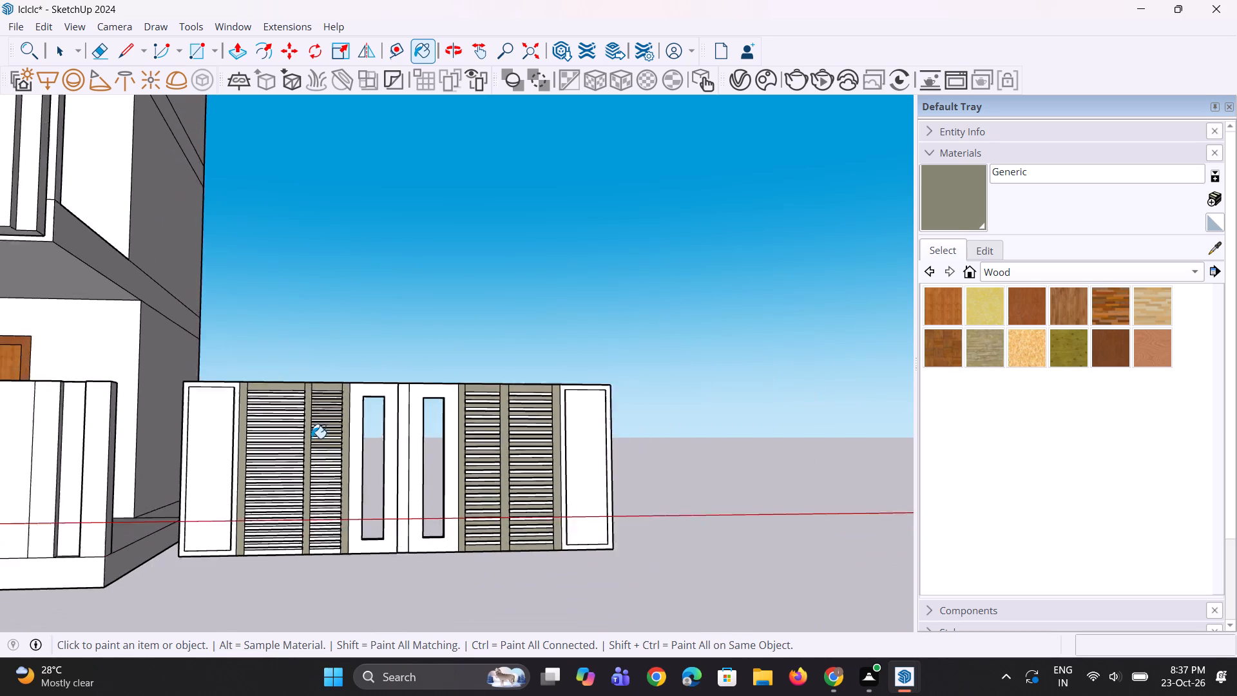
{"action": "scroll", "coordinate": [295, 521], "scroll_direction": "up", "scroll_amount": 8}
{"action": "scroll", "coordinate": [323, 432], "scroll_direction": "up", "scroll_amount": 5}
{"action": "scroll", "coordinate": [340, 350], "scroll_direction": "up", "scroll_amount": 3}
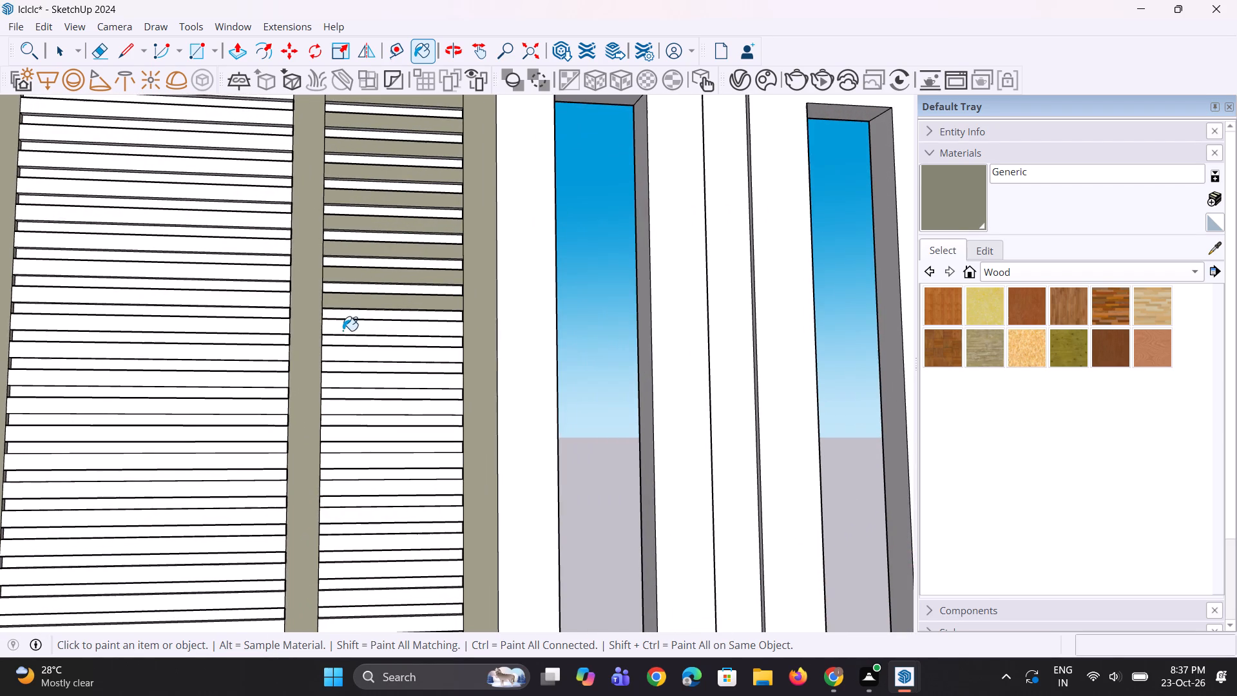
{"action": "left_click", "coordinate": [343, 329]}
{"action": "scroll", "coordinate": [343, 343], "scroll_direction": "up", "scroll_amount": 3}
{"action": "left_click", "coordinate": [343, 351]}
{"action": "left_click", "coordinate": [345, 388]}
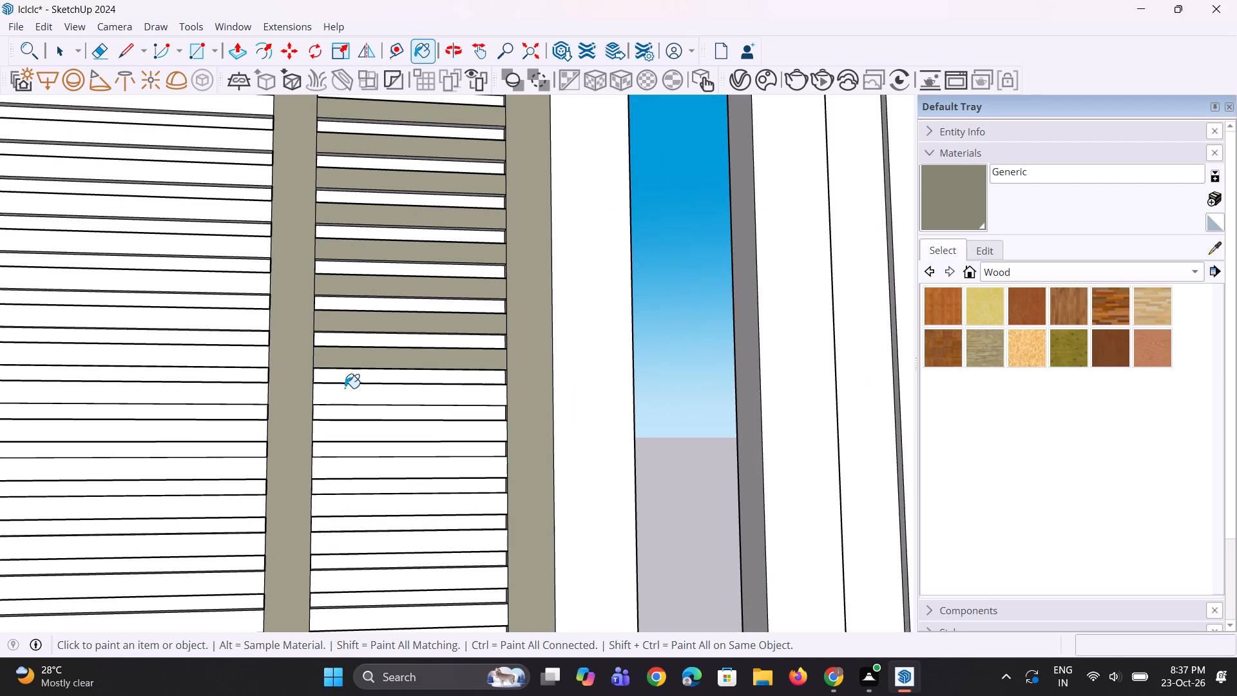
{"action": "left_click", "coordinate": [345, 429]}
{"action": "left_click", "coordinate": [347, 462]}
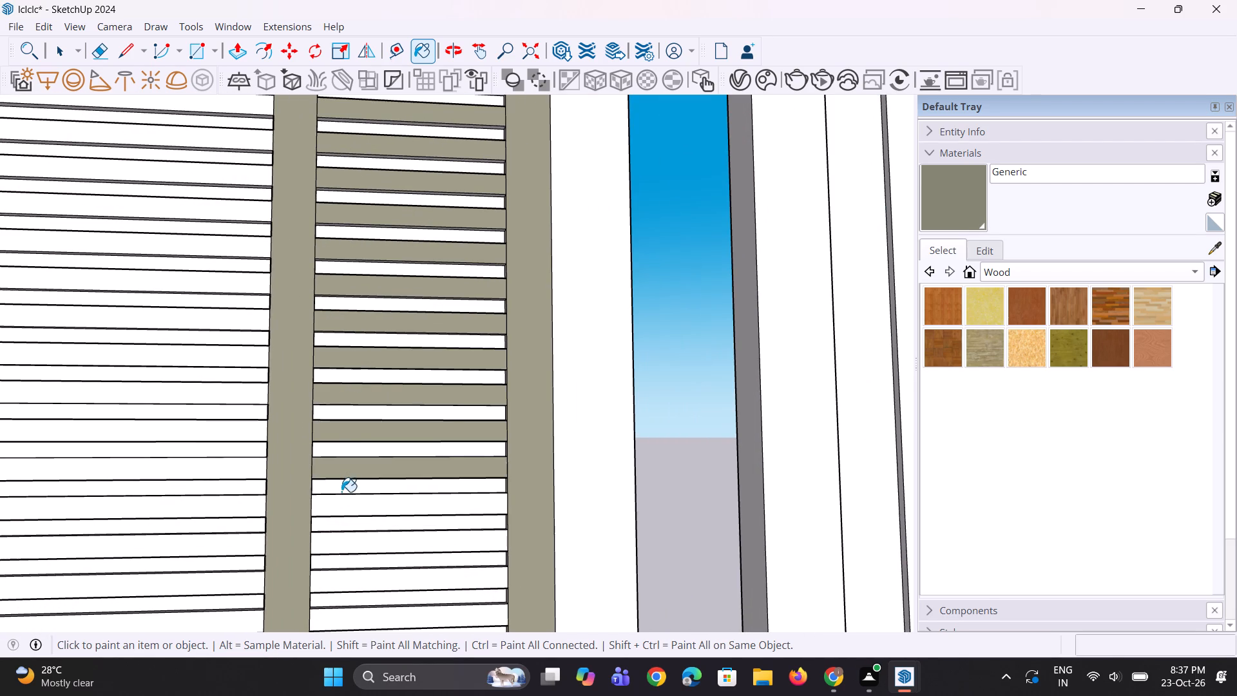
{"action": "left_click", "coordinate": [342, 496]}
{"action": "left_click", "coordinate": [349, 539]}
{"action": "scroll", "coordinate": [363, 487], "scroll_direction": "down", "scroll_amount": 1}
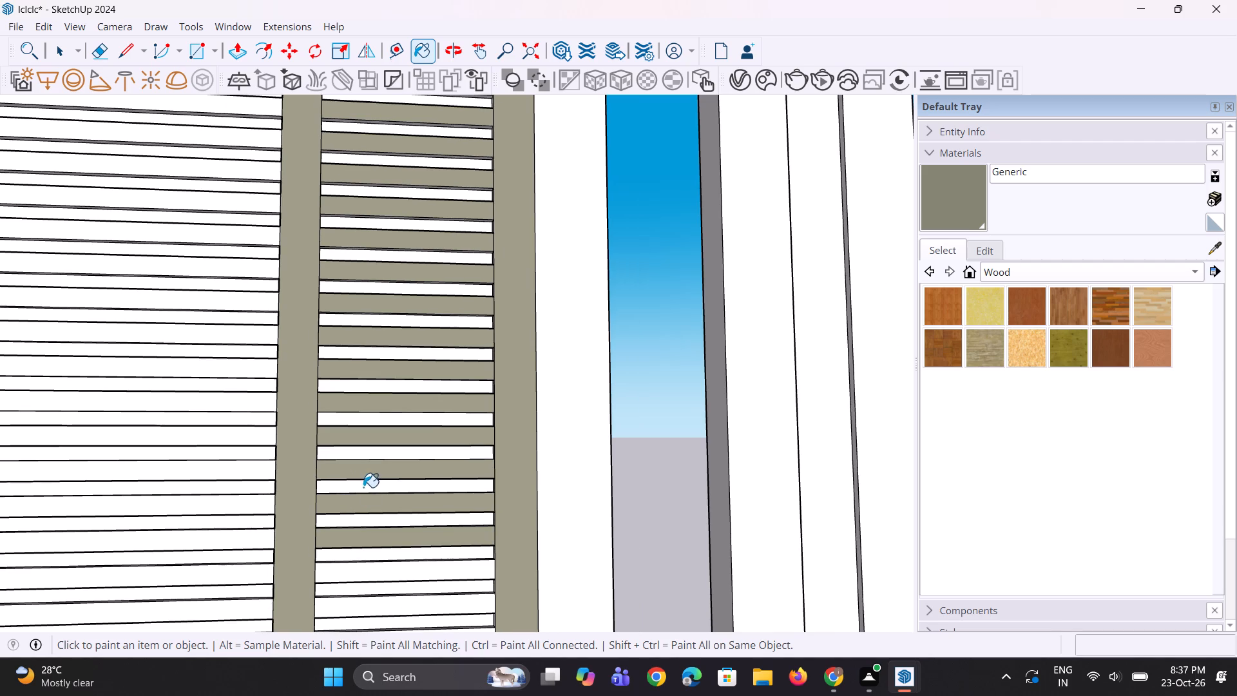
{"action": "left_click", "coordinate": [366, 564]}
Paint the front faces of the next seven slats in the lower part of the narrow column with Generic.
{"action": "scroll", "coordinate": [369, 430], "scroll_direction": "down", "scroll_amount": 12}
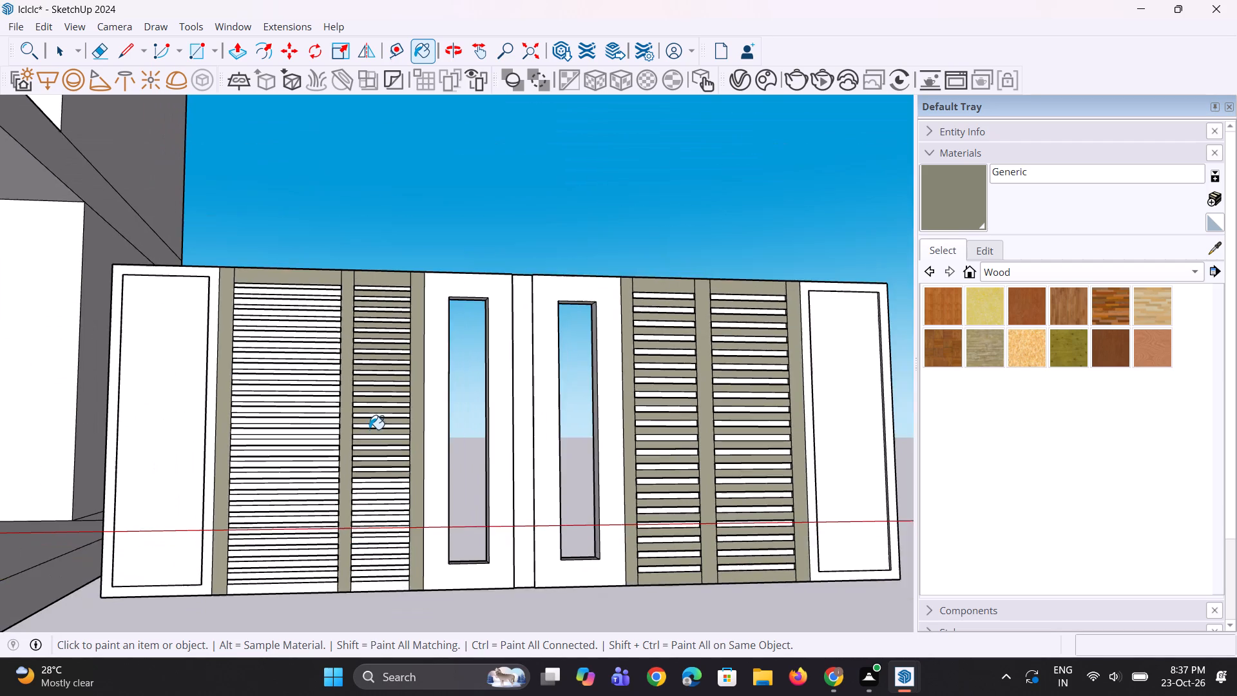
{"action": "scroll", "coordinate": [365, 566], "scroll_direction": "up", "scroll_amount": 14}
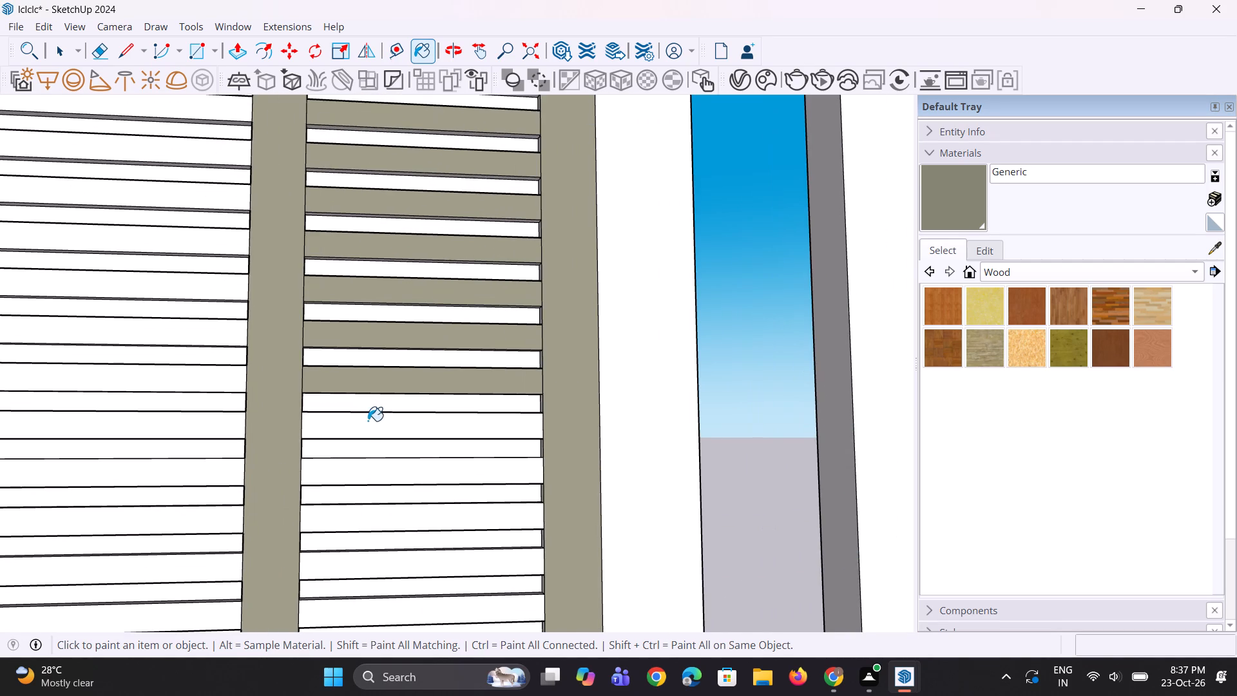
{"action": "left_click", "coordinate": [368, 421]}
{"action": "left_click", "coordinate": [357, 469]}
{"action": "left_click", "coordinate": [357, 508]}
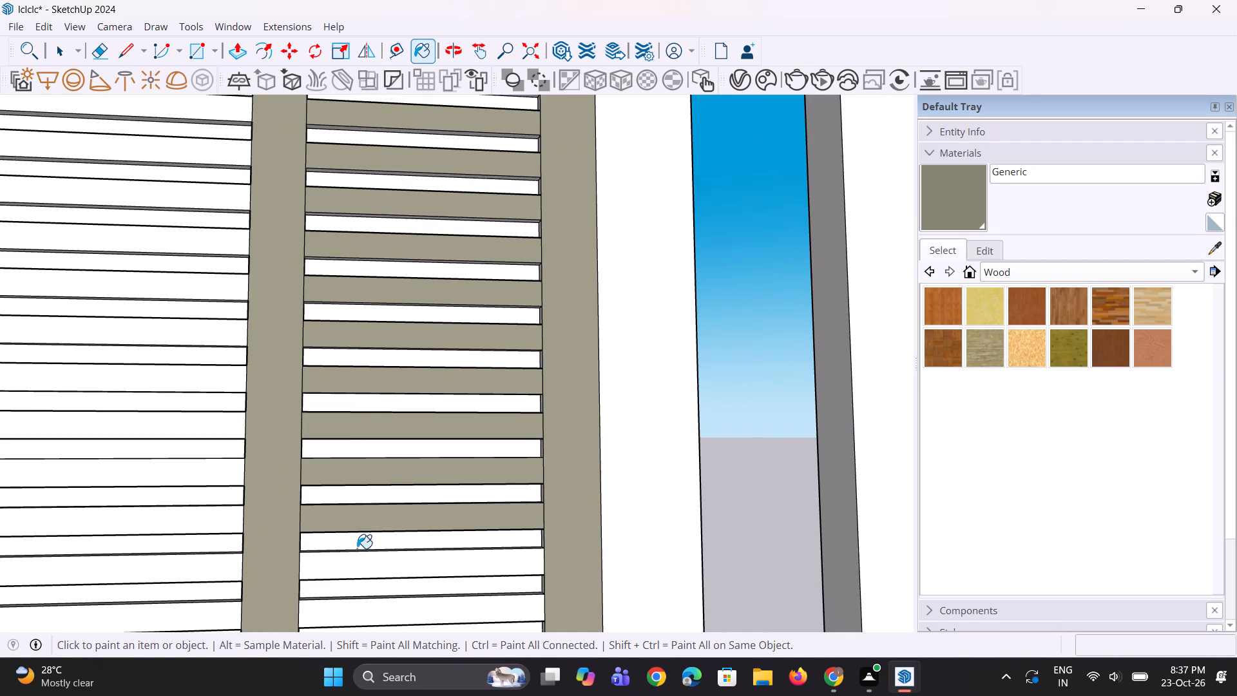
{"action": "left_click", "coordinate": [357, 557]}
{"action": "scroll", "coordinate": [354, 424], "scroll_direction": "down", "scroll_amount": 6}
{"action": "scroll", "coordinate": [367, 542], "scroll_direction": "up", "scroll_amount": 2}
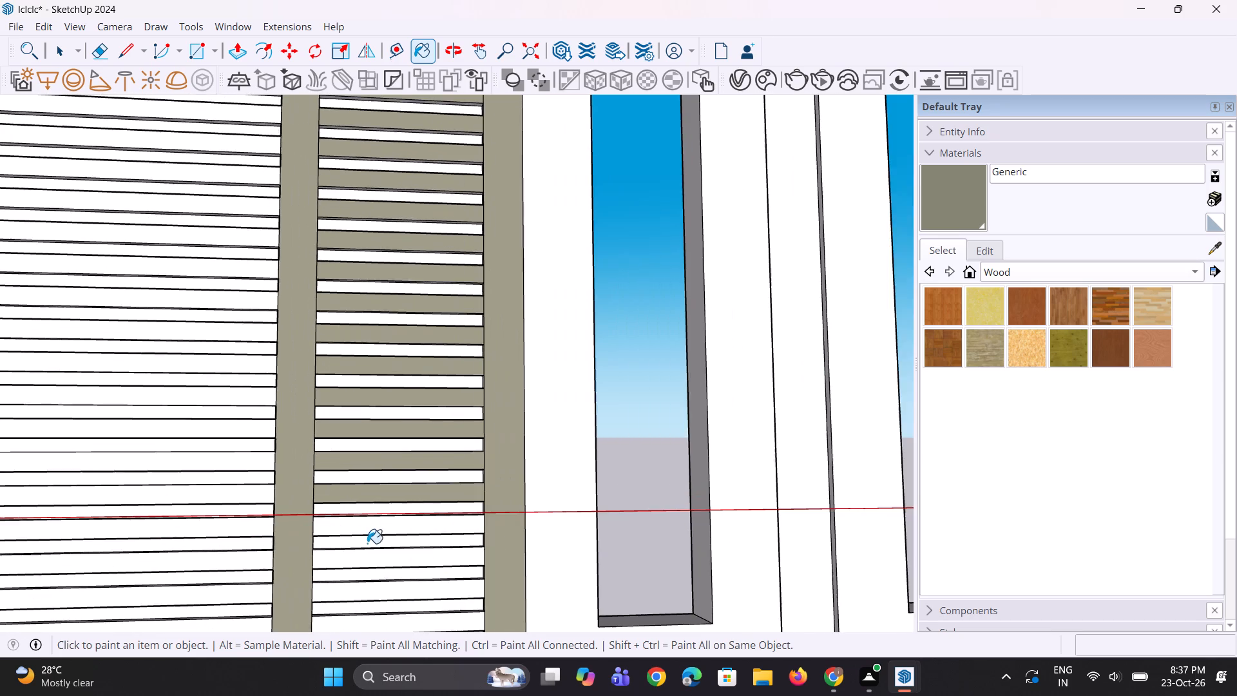
{"action": "scroll", "coordinate": [379, 528], "scroll_direction": "up", "scroll_amount": 3}
{"action": "left_click", "coordinate": [381, 518]}
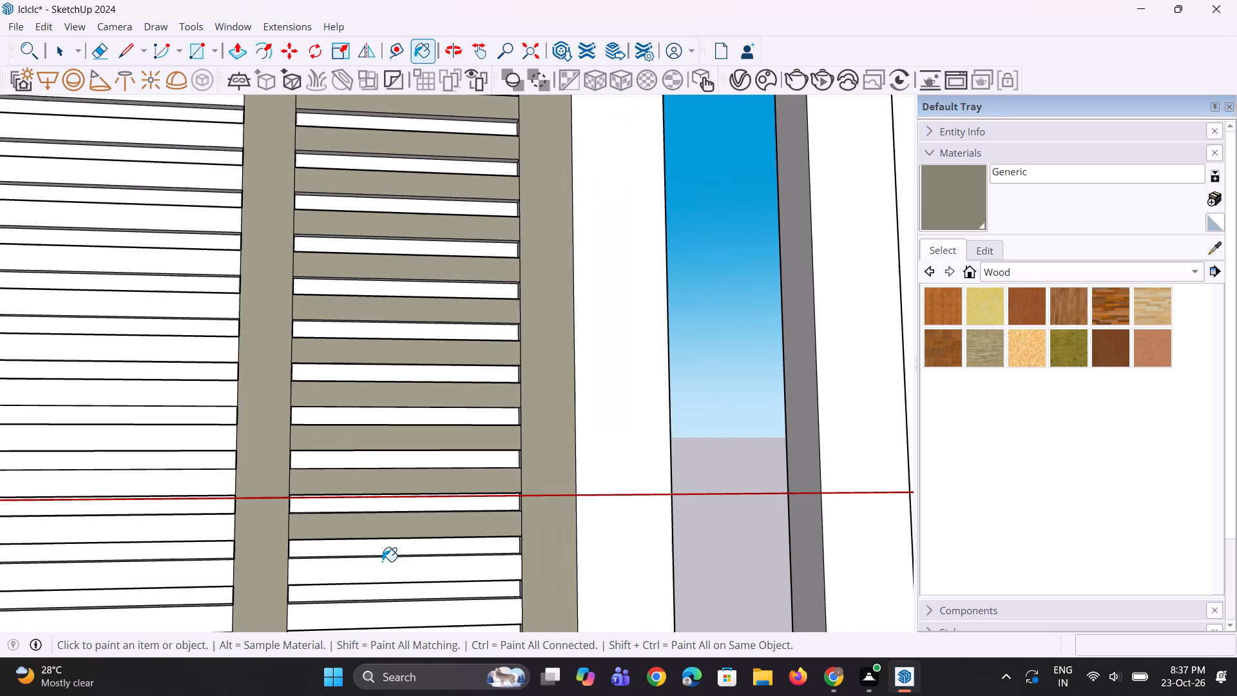
{"action": "left_click", "coordinate": [382, 561]}
{"action": "left_click", "coordinate": [380, 618]}
Paint the narrow column's last two slat faces and its bottom rail with Generic.
{"action": "scroll", "coordinate": [410, 361], "scroll_direction": "down", "scroll_amount": 10}
{"action": "scroll", "coordinate": [404, 491], "scroll_direction": "up", "scroll_amount": 7}
{"action": "left_click", "coordinate": [404, 457]}
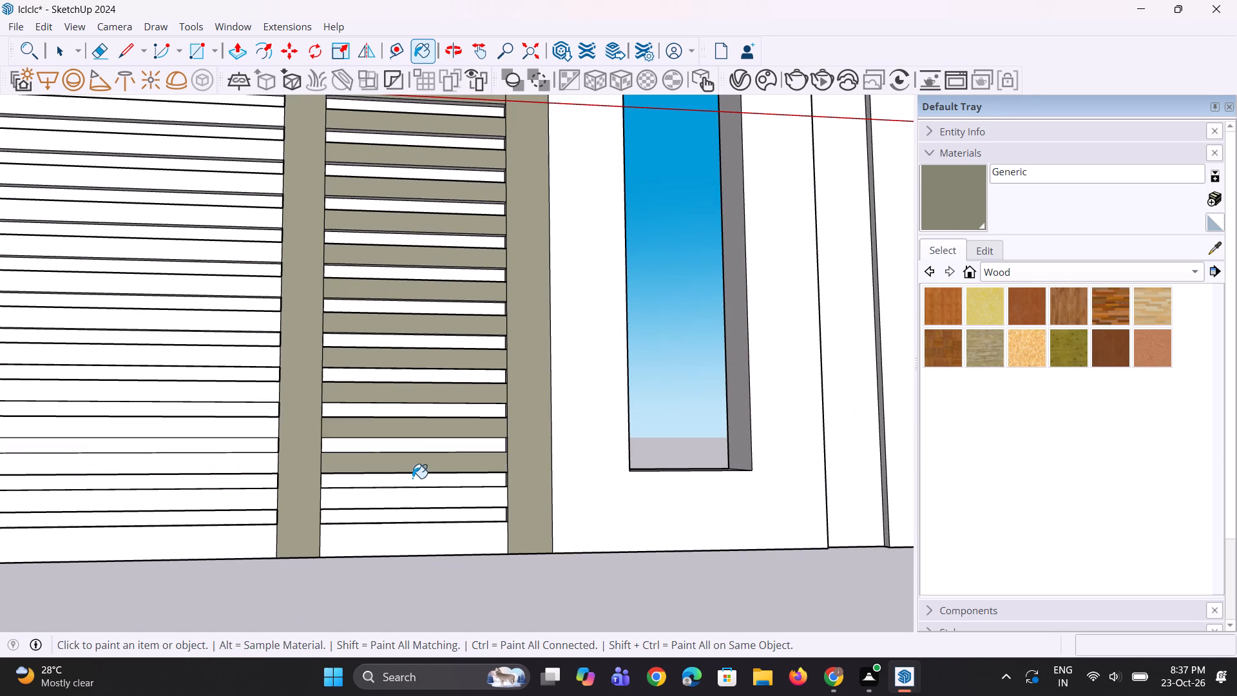
{"action": "left_click", "coordinate": [414, 490]}
{"action": "left_click", "coordinate": [376, 528]}
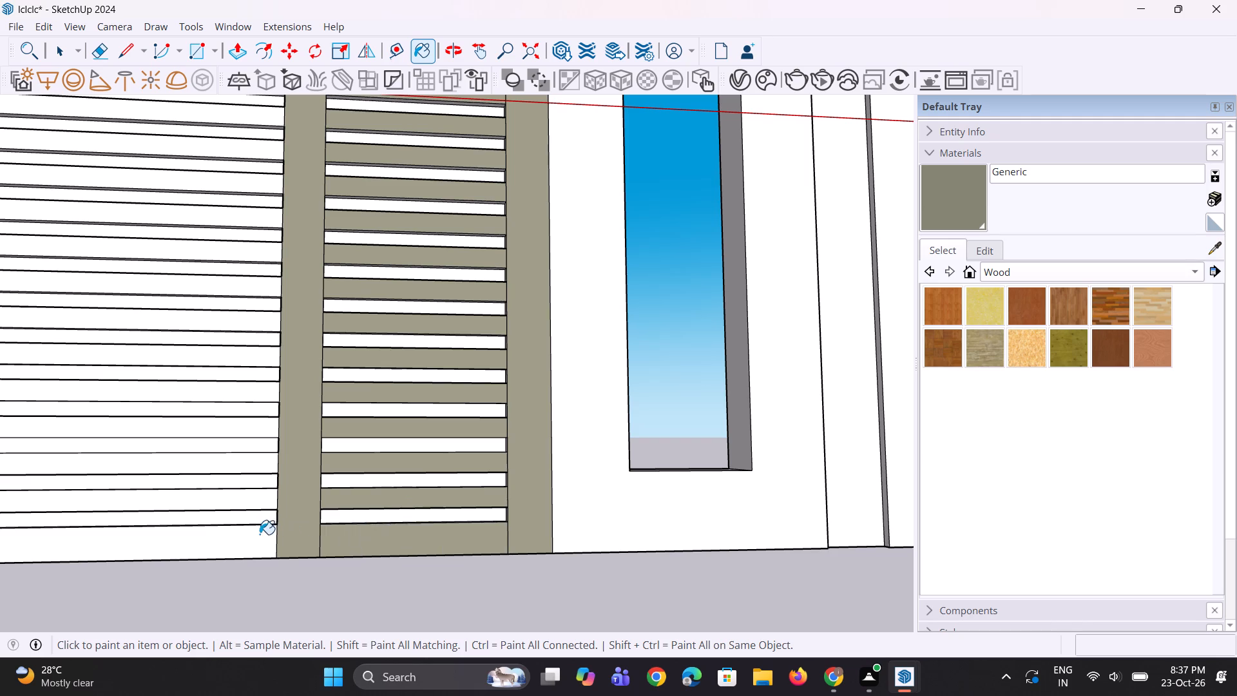
Paint the bottom rail and lowest eleven slat faces of the wide louvre column nearer the house with Generic.
{"action": "left_click", "coordinate": [260, 534]}
{"action": "left_click", "coordinate": [258, 499]}
{"action": "left_click", "coordinate": [259, 458]}
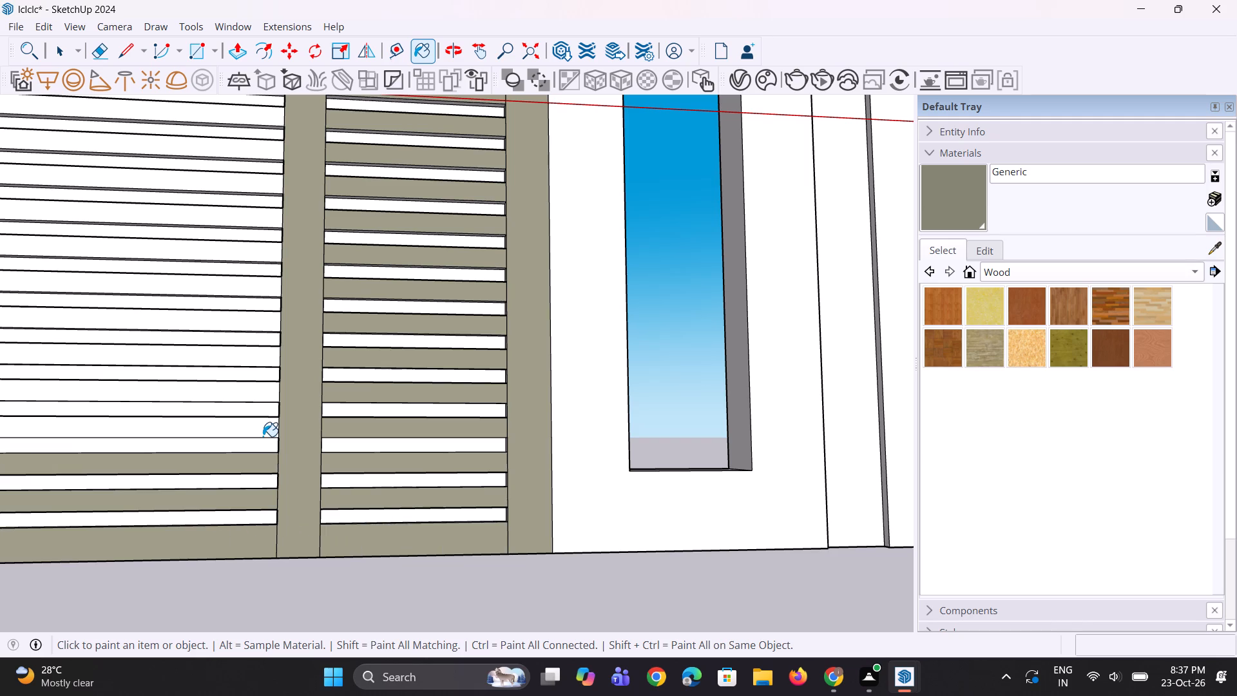
{"action": "left_click", "coordinate": [263, 436]}
{"action": "left_click", "coordinate": [265, 392]}
{"action": "left_click", "coordinate": [265, 357]}
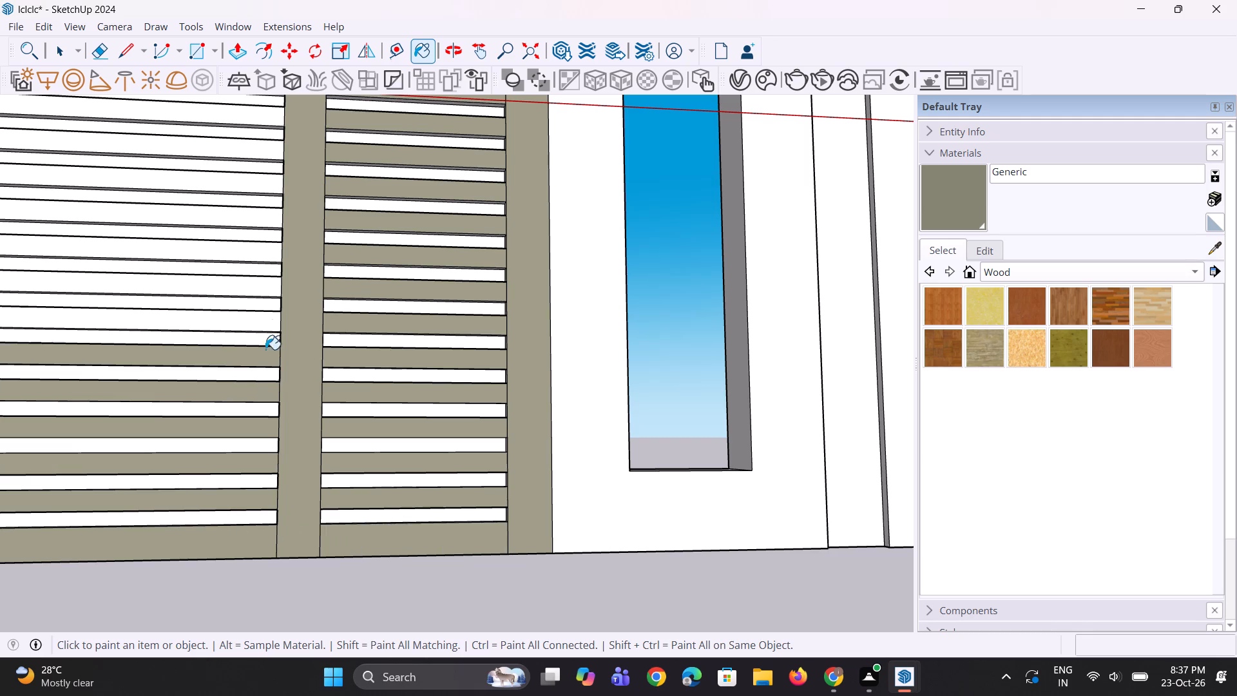
{"action": "left_click", "coordinate": [265, 321]}
{"action": "left_click", "coordinate": [271, 289]}
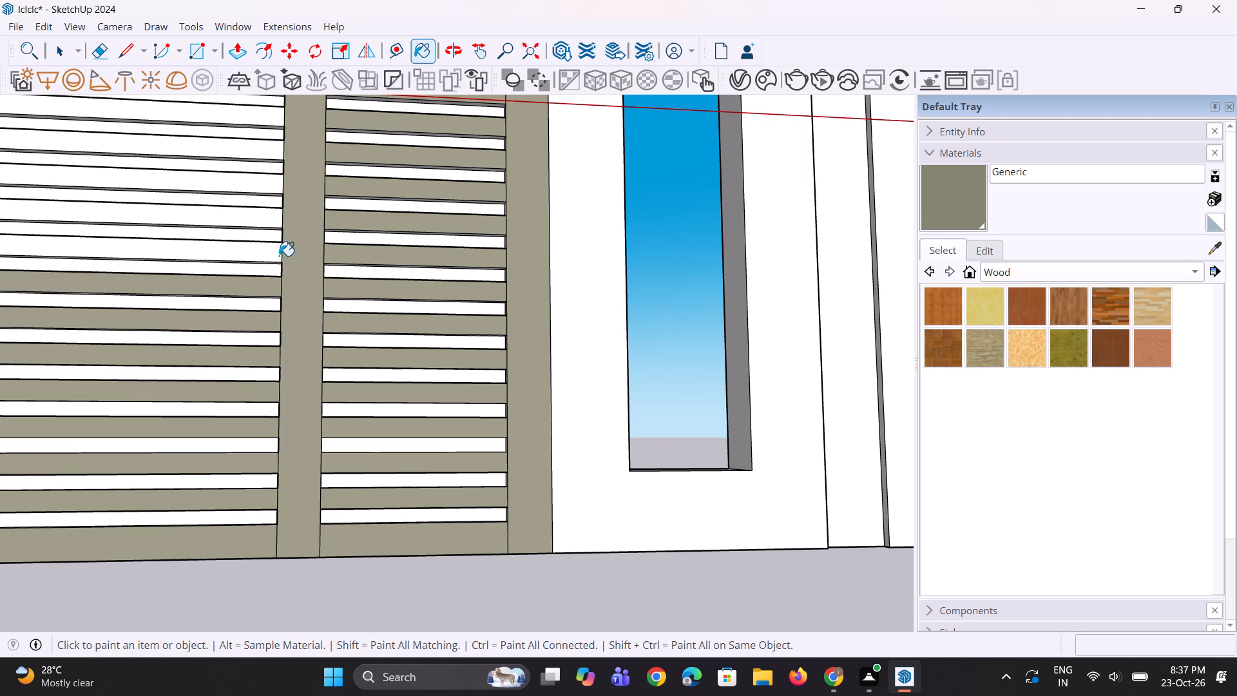
{"action": "left_click", "coordinate": [279, 256]}
{"action": "left_click", "coordinate": [276, 220]}
{"action": "left_click", "coordinate": [277, 191]}
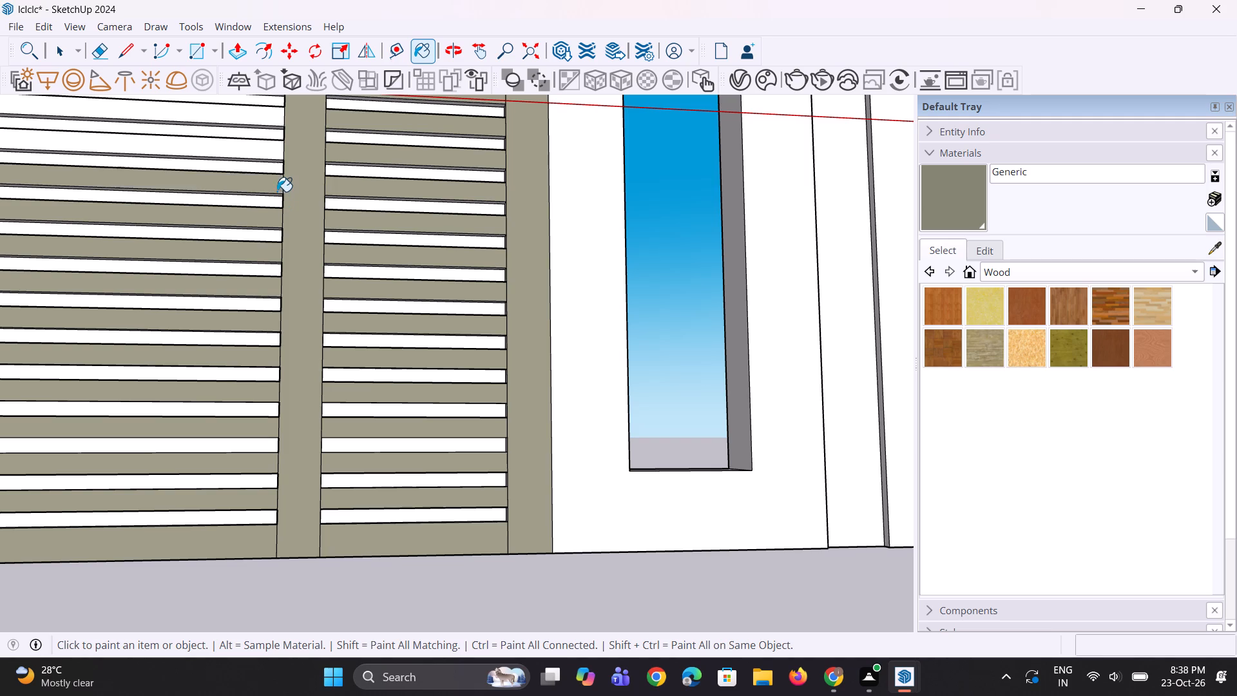
{"action": "left_click", "coordinate": [270, 157]}
Paint the front faces of the next seven slats up the wide louvre column with Generic.
{"action": "scroll", "coordinate": [387, 398], "scroll_direction": "down", "scroll_amount": 8}
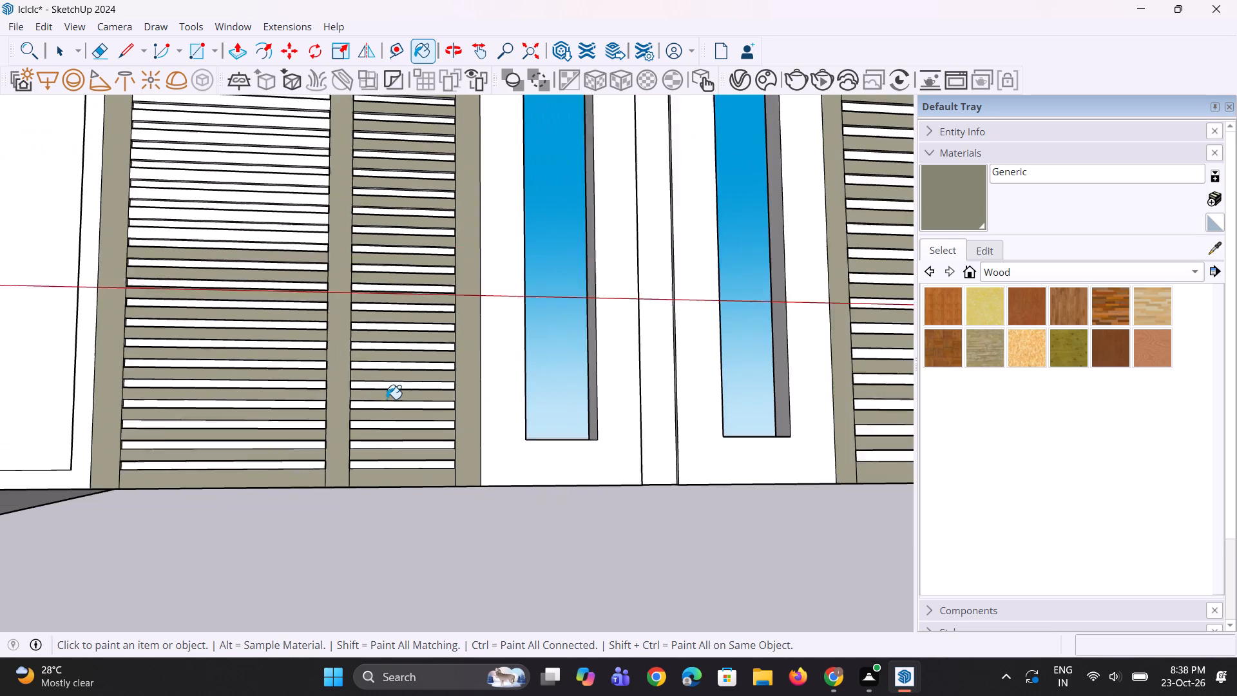
{"action": "scroll", "coordinate": [387, 399], "scroll_direction": "down", "scroll_amount": 8}
{"action": "scroll", "coordinate": [305, 171], "scroll_direction": "up", "scroll_amount": 3}
{"action": "scroll", "coordinate": [317, 242], "scroll_direction": "up", "scroll_amount": 4}
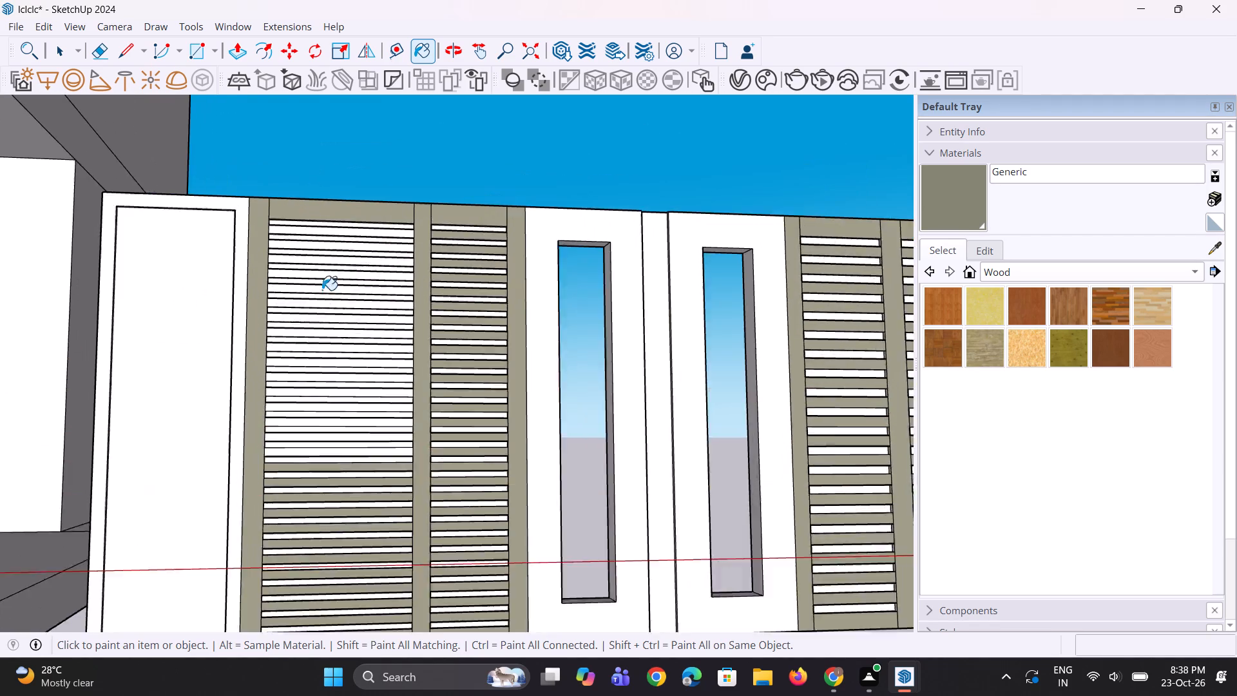
{"action": "scroll", "coordinate": [322, 290], "scroll_direction": "up", "scroll_amount": 1}
{"action": "scroll", "coordinate": [347, 420], "scroll_direction": "up", "scroll_amount": 3}
{"action": "scroll", "coordinate": [425, 488], "scroll_direction": "up", "scroll_amount": 9}
{"action": "left_click", "coordinate": [443, 482]}
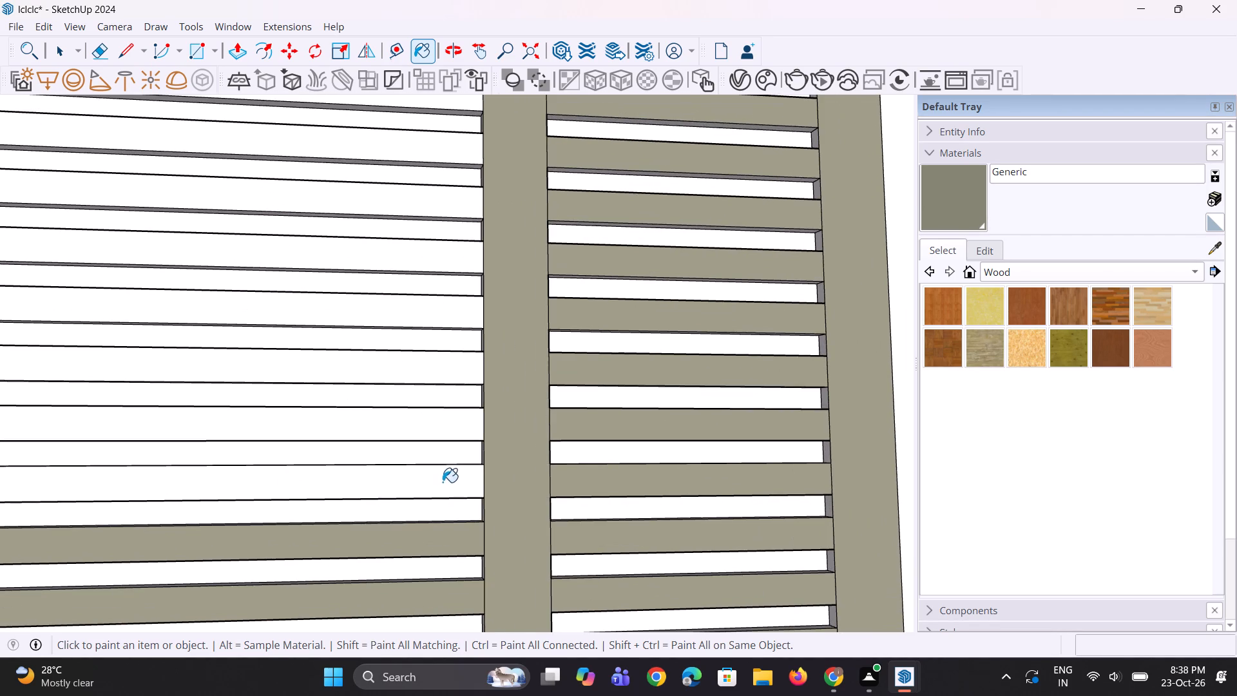
{"action": "left_click", "coordinate": [453, 431]}
{"action": "left_click", "coordinate": [453, 378]}
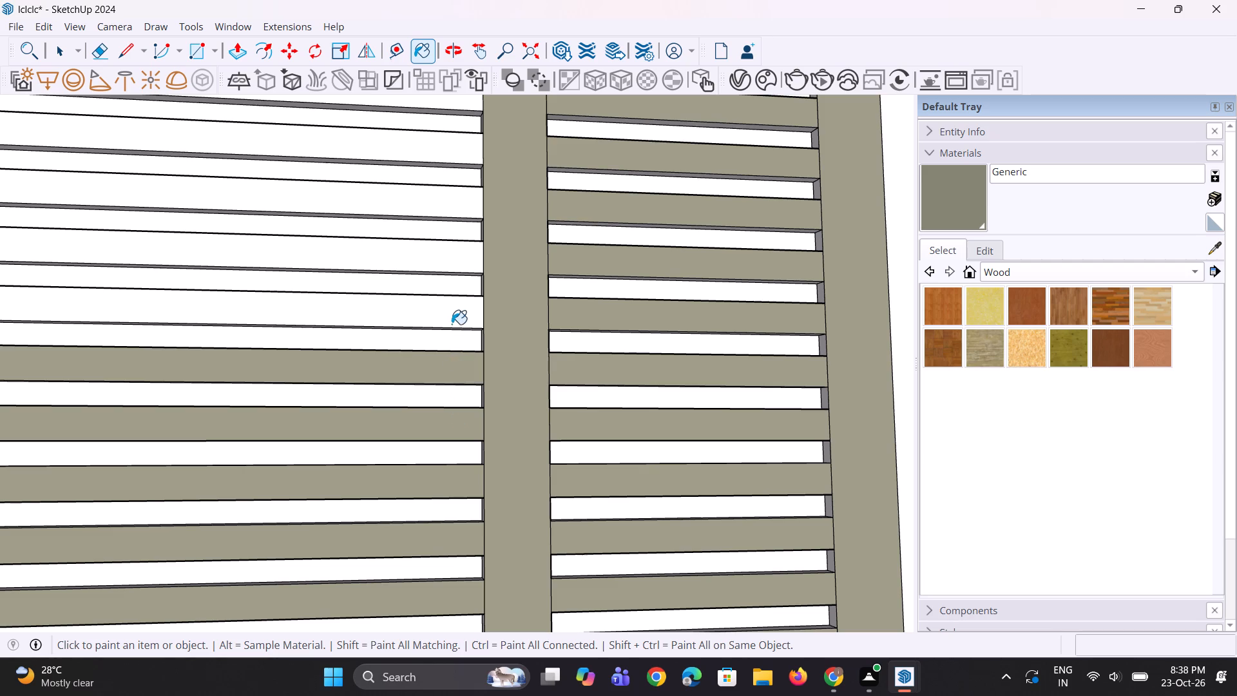
{"action": "left_click", "coordinate": [452, 319]}
{"action": "left_click", "coordinate": [452, 264]}
{"action": "left_click", "coordinate": [460, 207]}
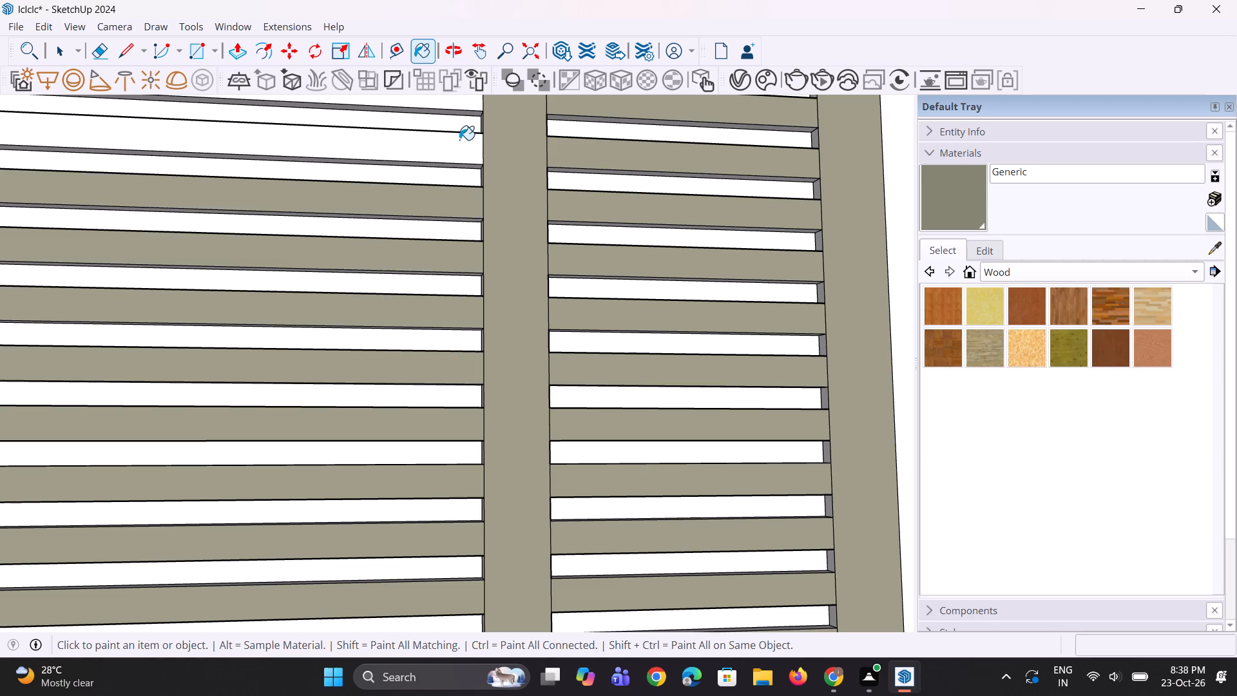
{"action": "left_click", "coordinate": [459, 139]}
Paint the front faces of the following four slats up the wide column with Generic.
{"action": "scroll", "coordinate": [367, 532], "scroll_direction": "down", "scroll_amount": 11}
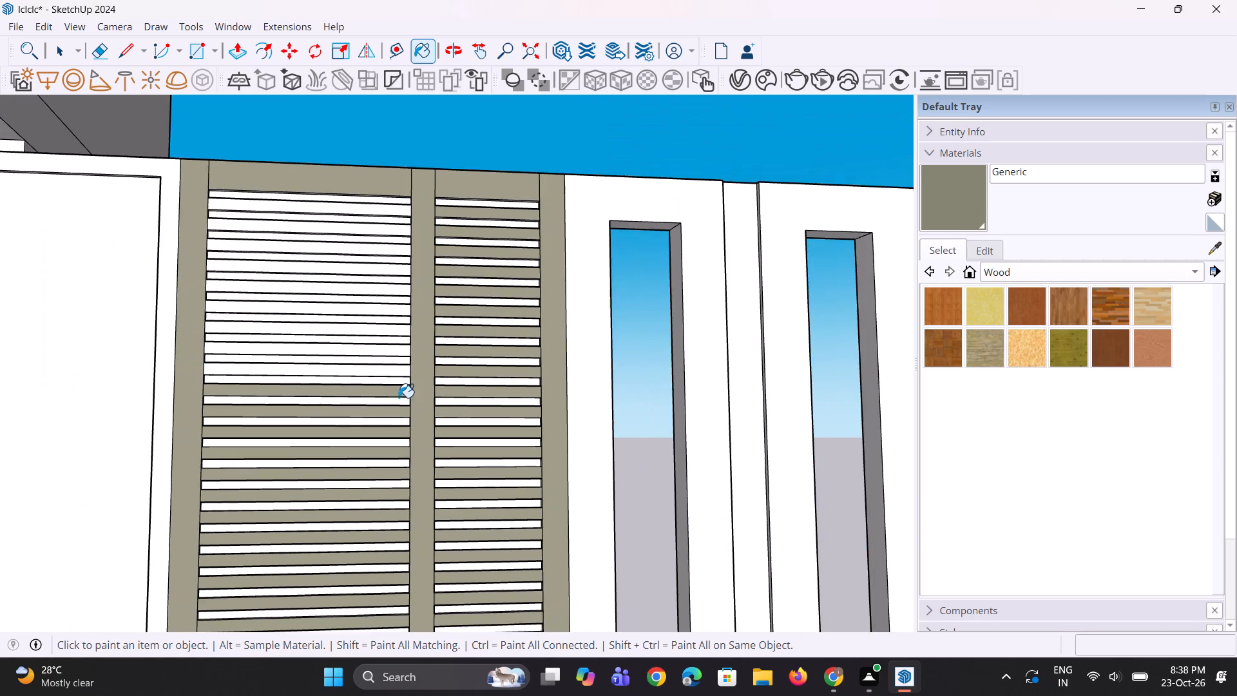
{"action": "scroll", "coordinate": [399, 385], "scroll_direction": "up", "scroll_amount": 13}
{"action": "left_click", "coordinate": [396, 381]}
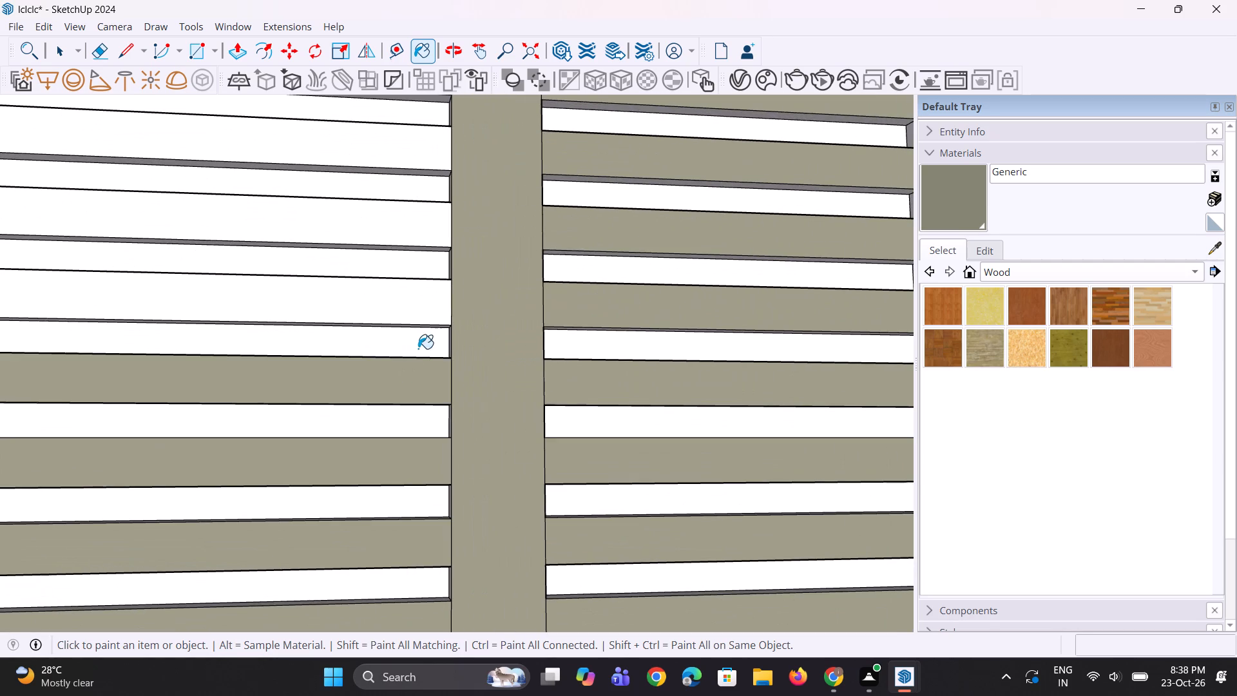
{"action": "left_click", "coordinate": [427, 316]}
{"action": "left_click", "coordinate": [416, 237]}
{"action": "left_click", "coordinate": [430, 161]}
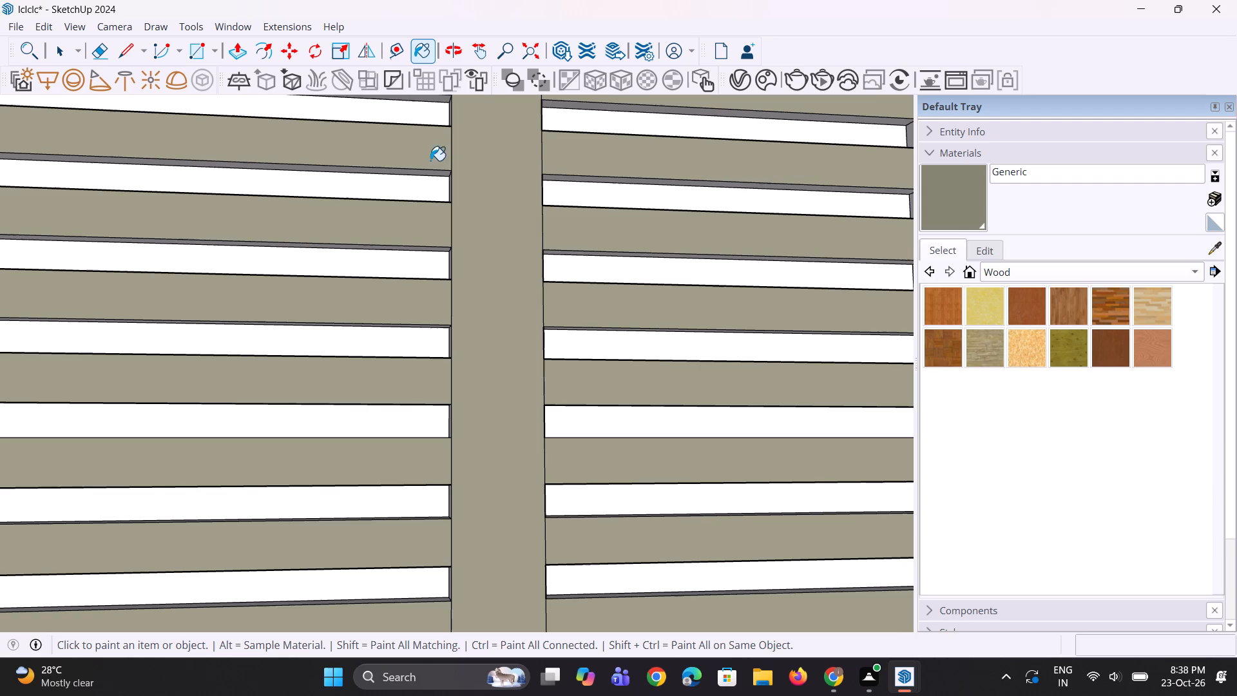
Paint the wide column's last five slat faces below the top rail with Generic and leave the Paint tool.
{"action": "scroll", "coordinate": [411, 585], "scroll_direction": "down", "scroll_amount": 8}
{"action": "scroll", "coordinate": [411, 403], "scroll_direction": "up", "scroll_amount": 2}
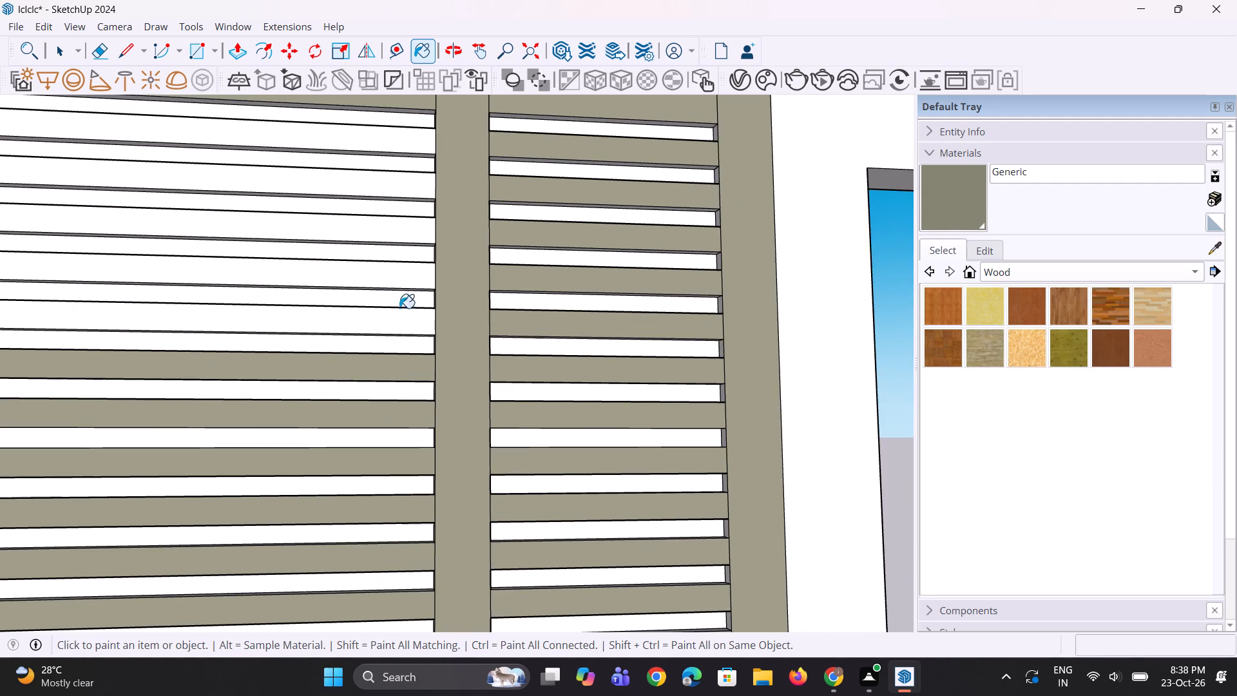
{"action": "scroll", "coordinate": [411, 235], "scroll_direction": "up", "scroll_amount": 2}
{"action": "left_click", "coordinate": [423, 129]}
{"action": "left_click", "coordinate": [422, 163]}
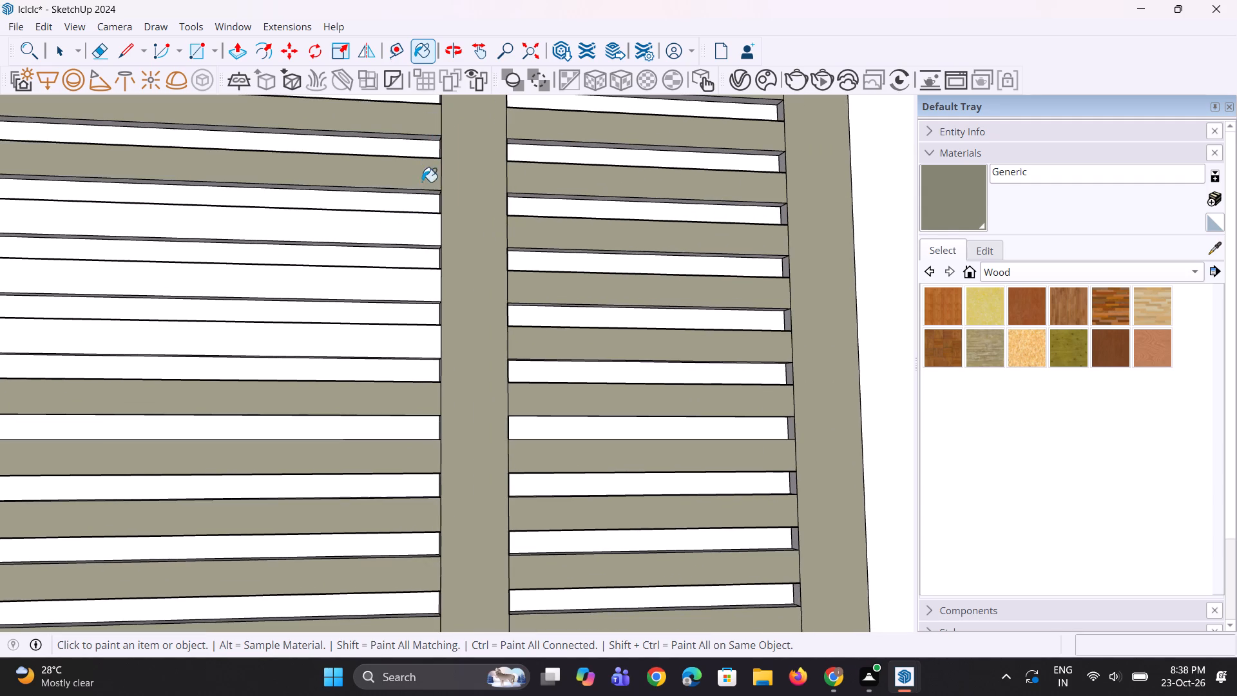
{"action": "left_click", "coordinate": [420, 226]}
{"action": "left_click", "coordinate": [425, 287]}
{"action": "left_click", "coordinate": [420, 341]}
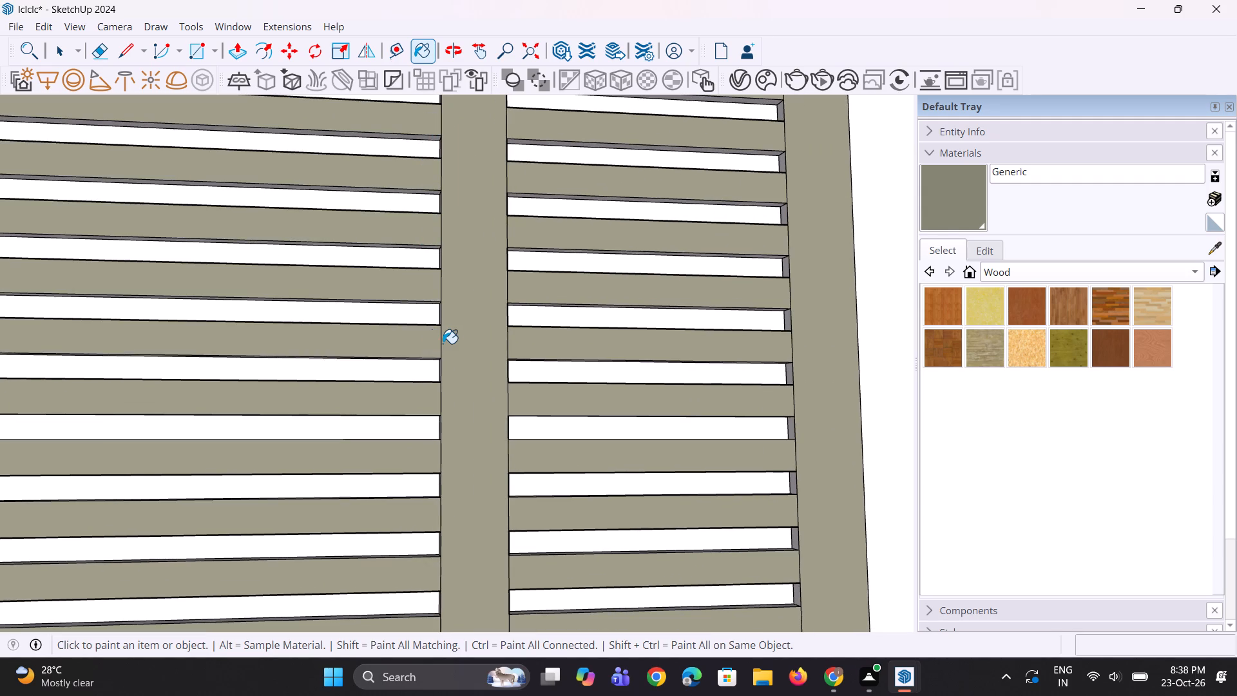
{"action": "scroll", "coordinate": [445, 343], "scroll_direction": "down", "scroll_amount": 16}
{"action": "middle_click_drag", "start_coordinate": [486, 367], "coordinate": [434, 407]}
{"action": "scroll", "coordinate": [441, 383], "scroll_direction": "down", "scroll_amount": 2}
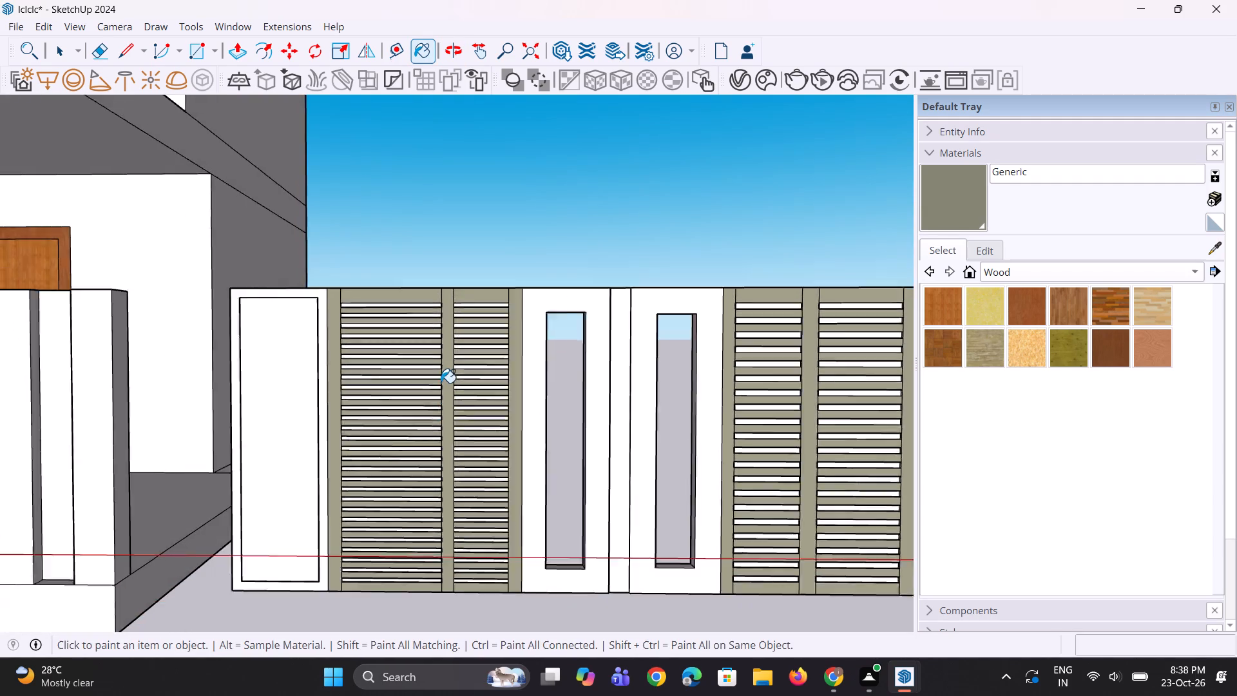
{"action": "scroll", "coordinate": [441, 383], "scroll_direction": "down", "scroll_amount": 6}
{"action": "key", "text": "space"}
{"action": "key", "text": "space"}
{"action": "key", "text": "space"}
{"action": "key", "text": "space"}
{"action": "key", "text": "space"}
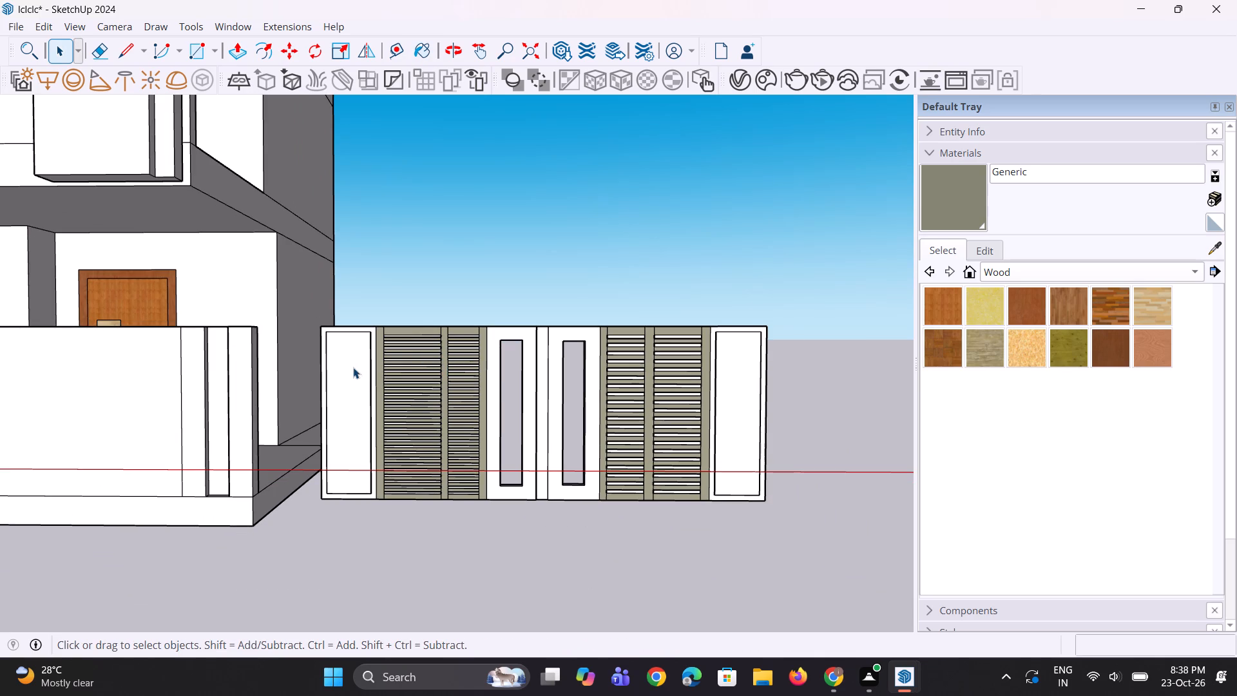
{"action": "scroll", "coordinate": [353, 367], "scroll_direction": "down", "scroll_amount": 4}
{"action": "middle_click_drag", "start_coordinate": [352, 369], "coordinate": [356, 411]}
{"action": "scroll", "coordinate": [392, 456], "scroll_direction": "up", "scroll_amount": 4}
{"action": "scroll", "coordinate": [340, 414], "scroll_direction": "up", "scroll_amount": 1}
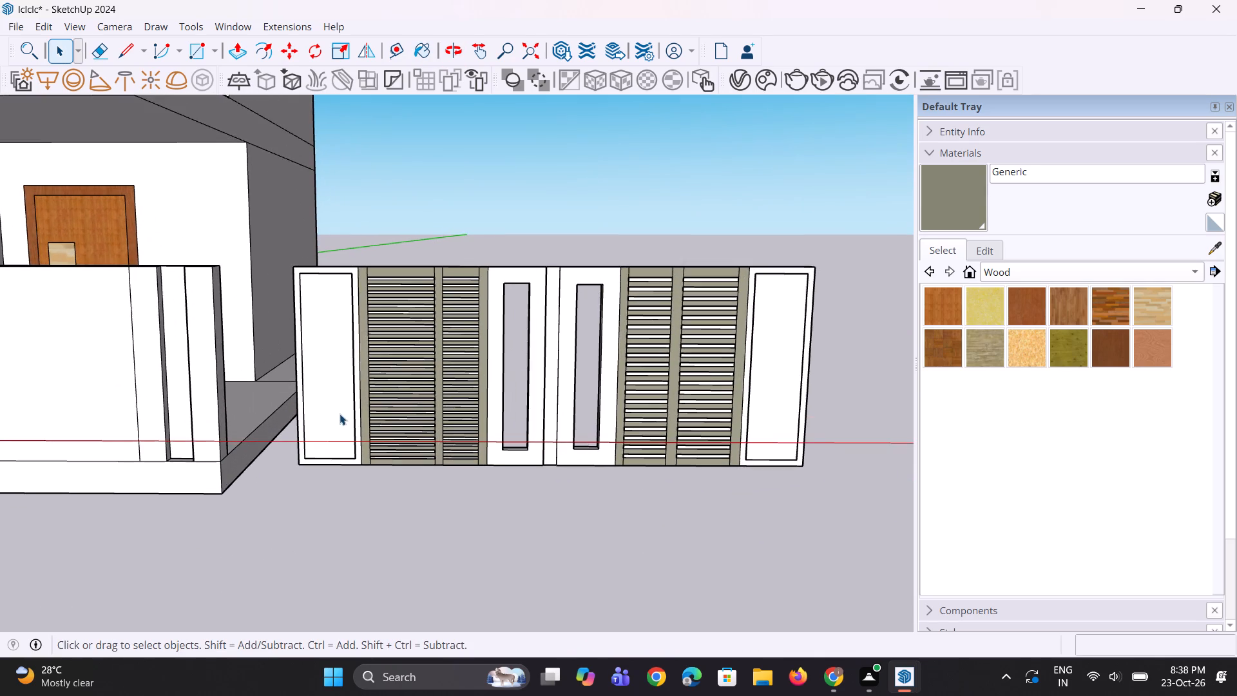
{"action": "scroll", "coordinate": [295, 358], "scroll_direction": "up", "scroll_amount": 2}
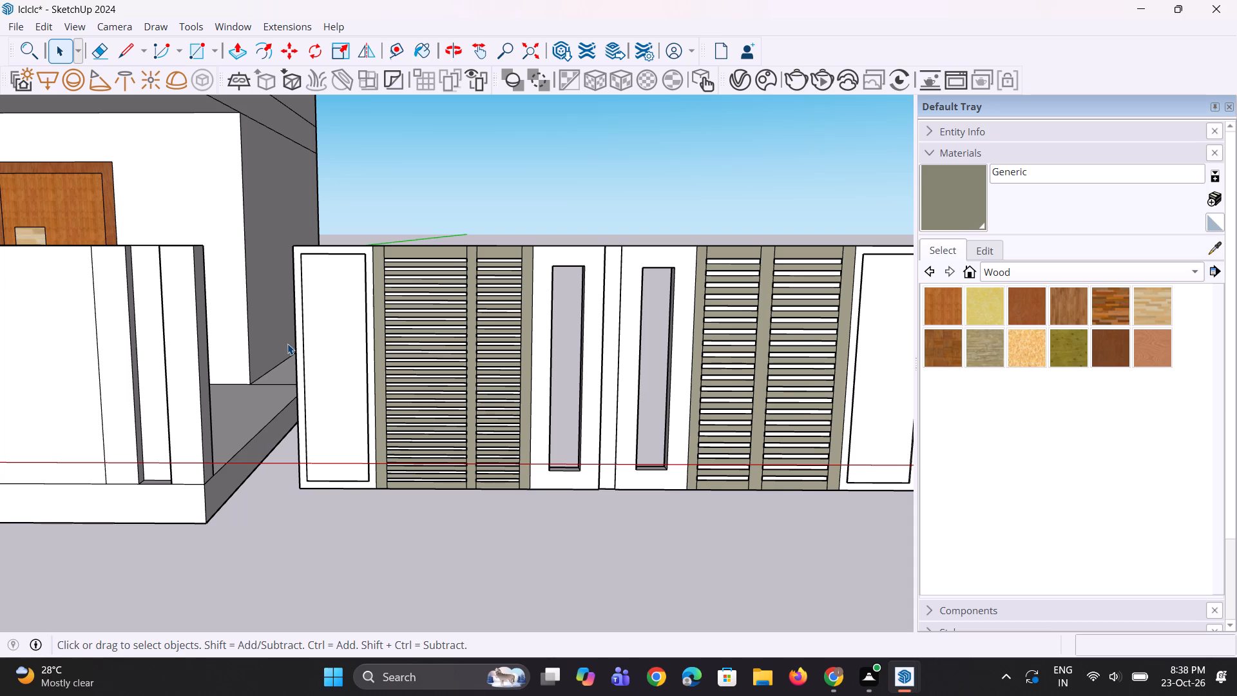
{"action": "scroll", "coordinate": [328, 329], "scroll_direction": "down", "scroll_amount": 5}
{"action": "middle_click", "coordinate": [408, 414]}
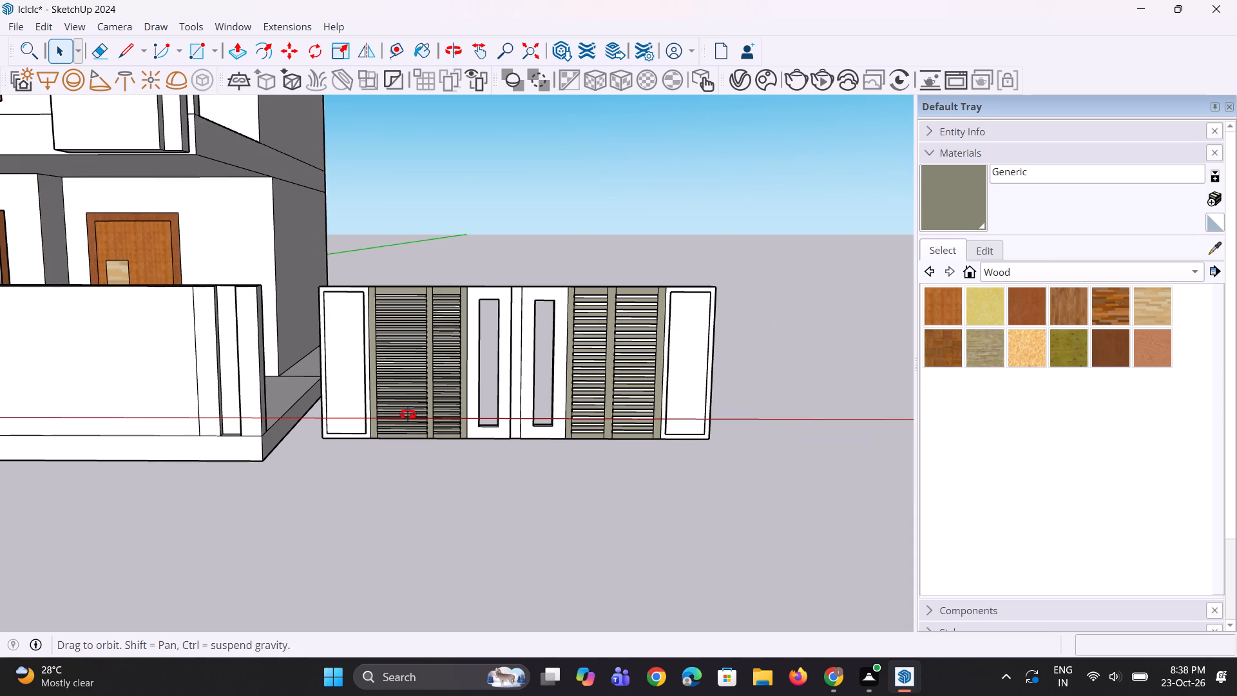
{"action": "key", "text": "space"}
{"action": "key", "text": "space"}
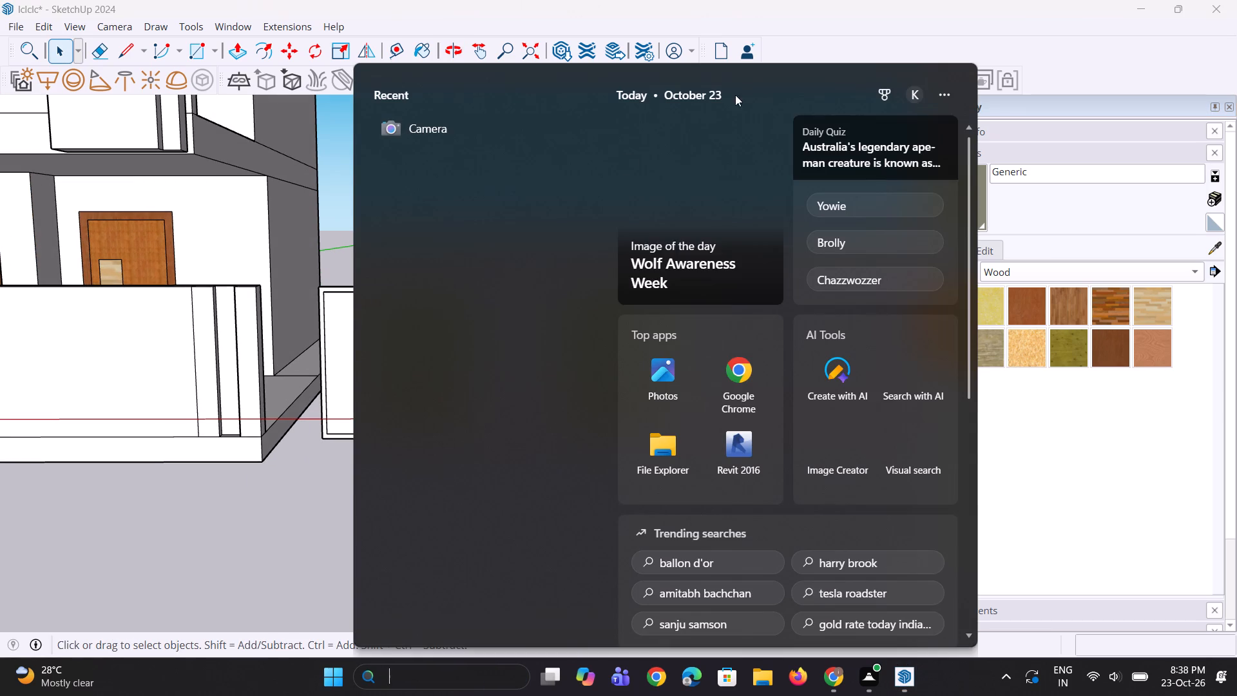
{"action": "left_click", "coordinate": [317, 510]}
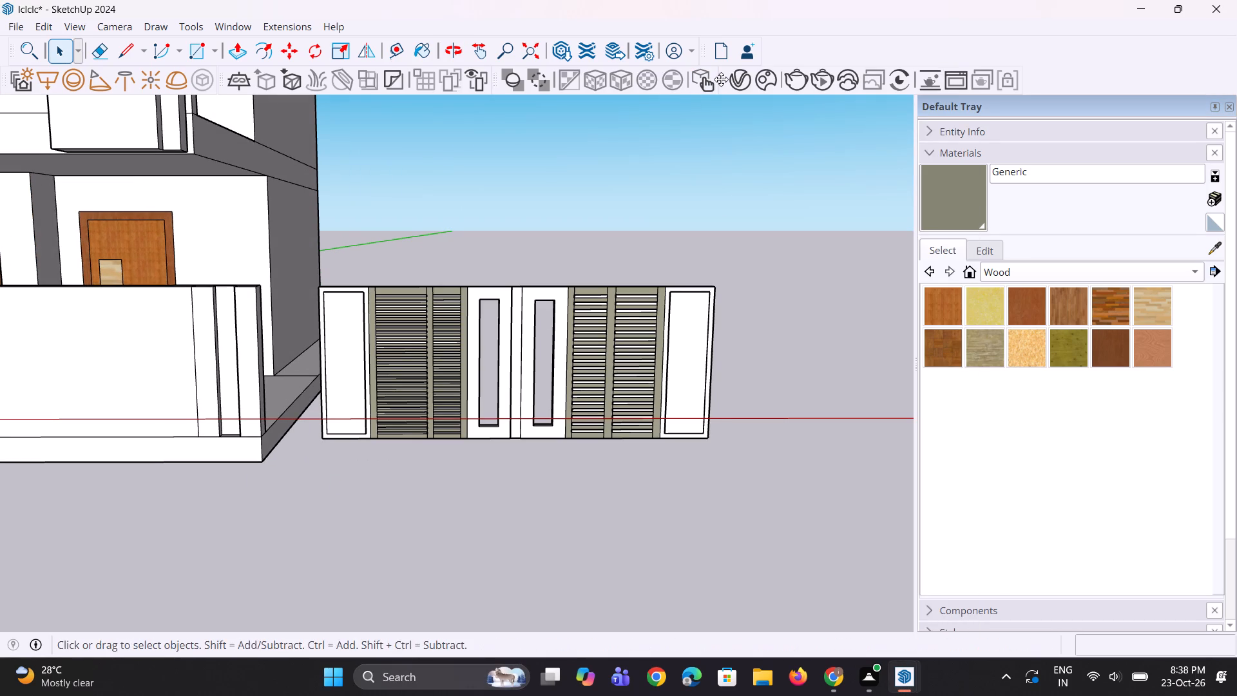
Create a new Generic material in the V-Ray Asset Editor.
{"action": "left_click", "coordinate": [740, 84]}
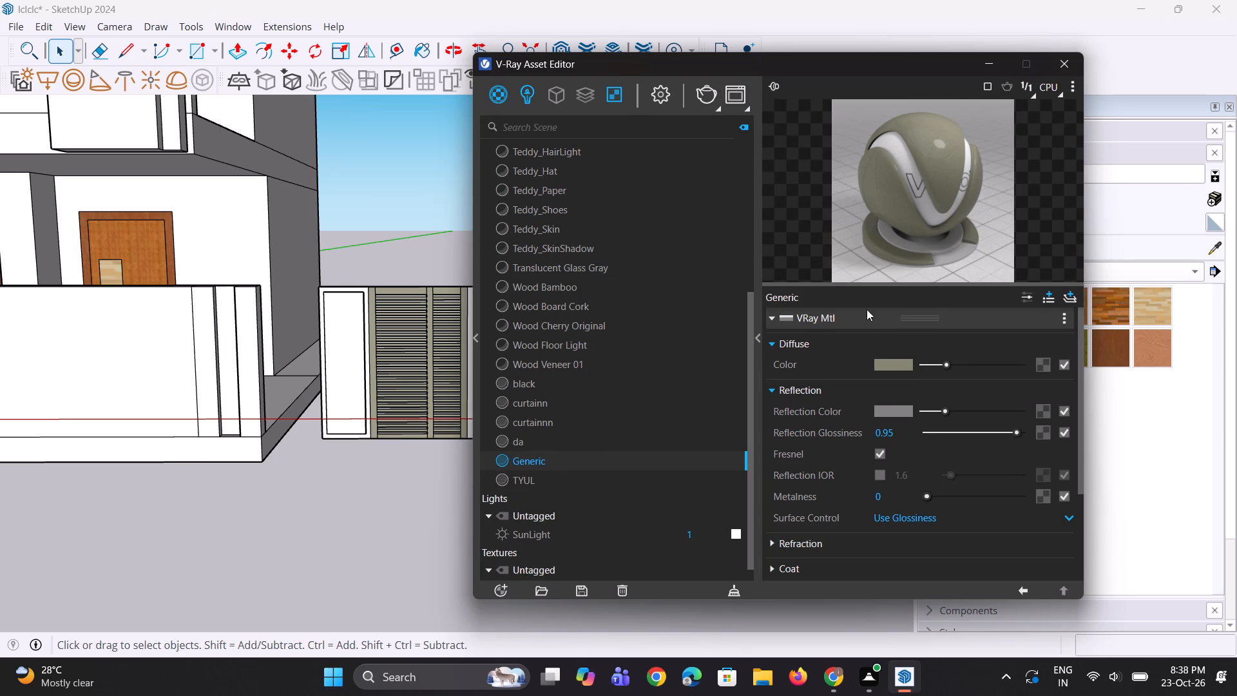
{"action": "right_click", "coordinate": [499, 92]}
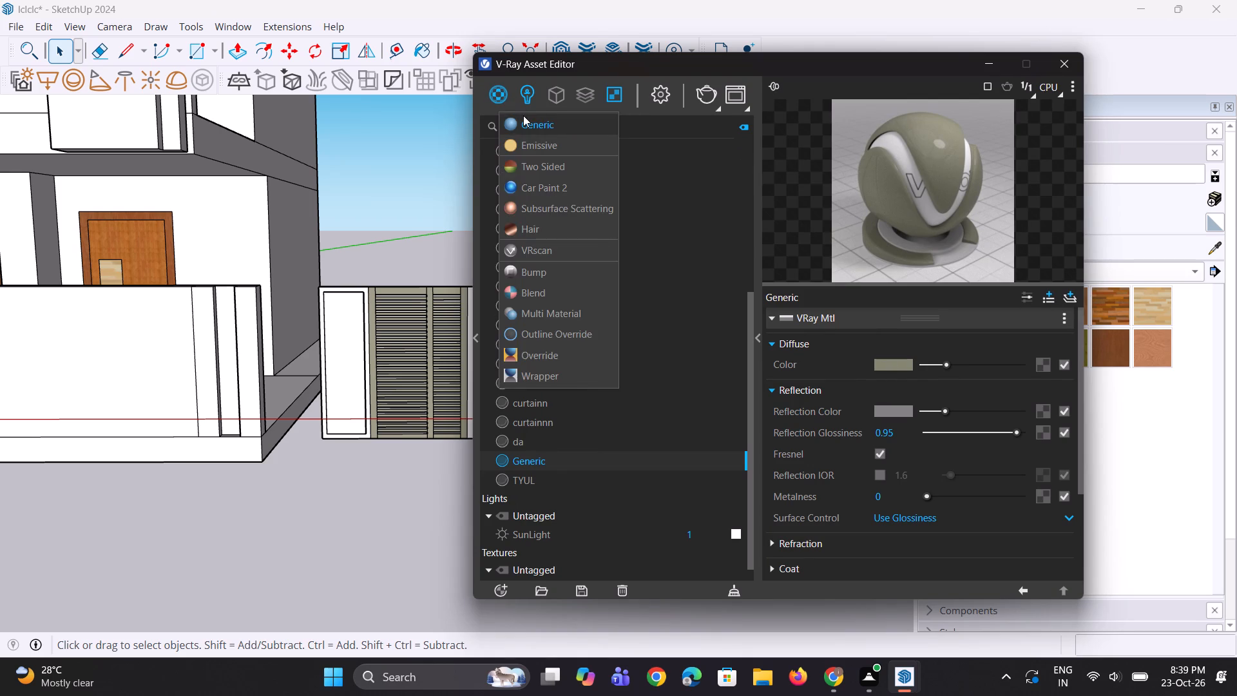
{"action": "left_click", "coordinate": [523, 115]}
Set the new material's diffuse colour to light orange, about R 0.921, G 0.69, B 0.388.
{"action": "left_click", "coordinate": [883, 364]}
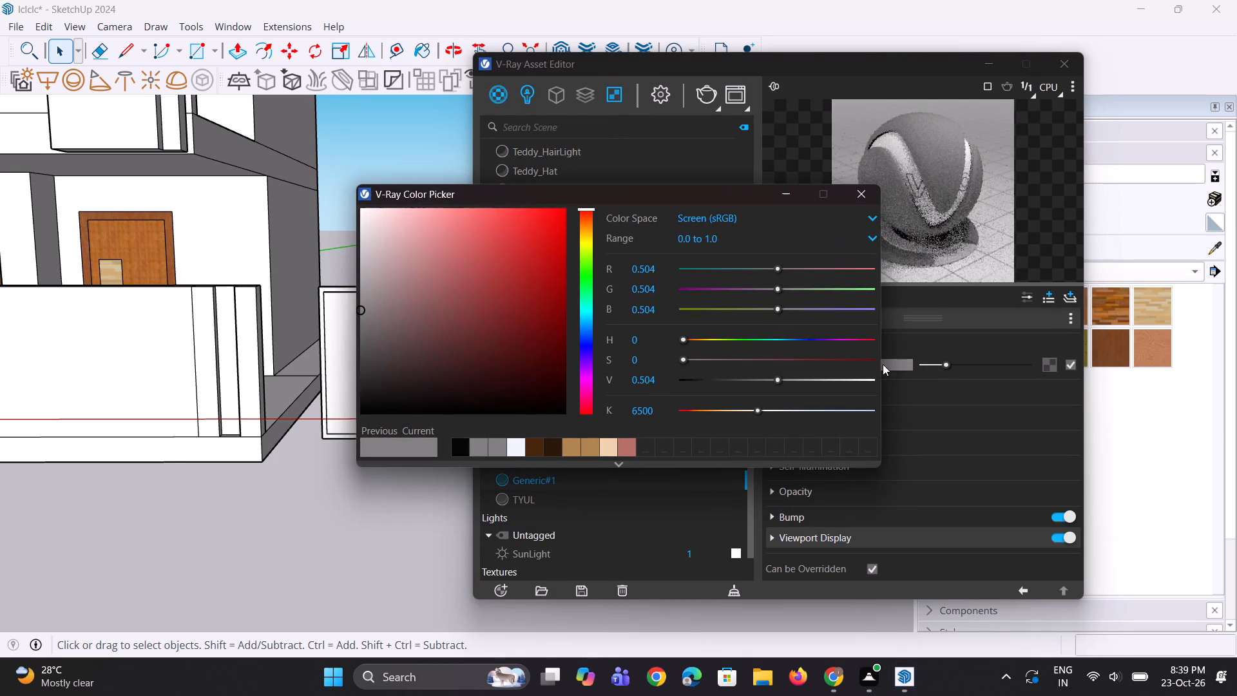
{"action": "left_click", "coordinate": [585, 227]}
{"action": "left_click", "coordinate": [587, 235]}
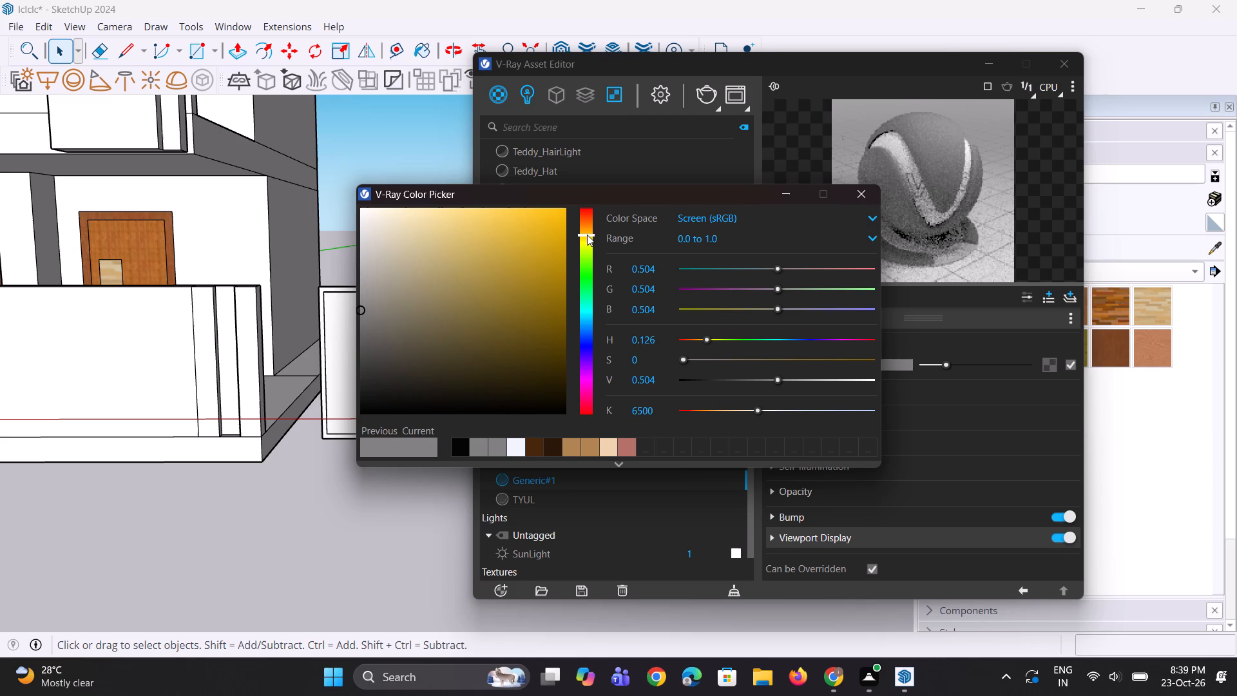
{"action": "left_click", "coordinate": [587, 235]}
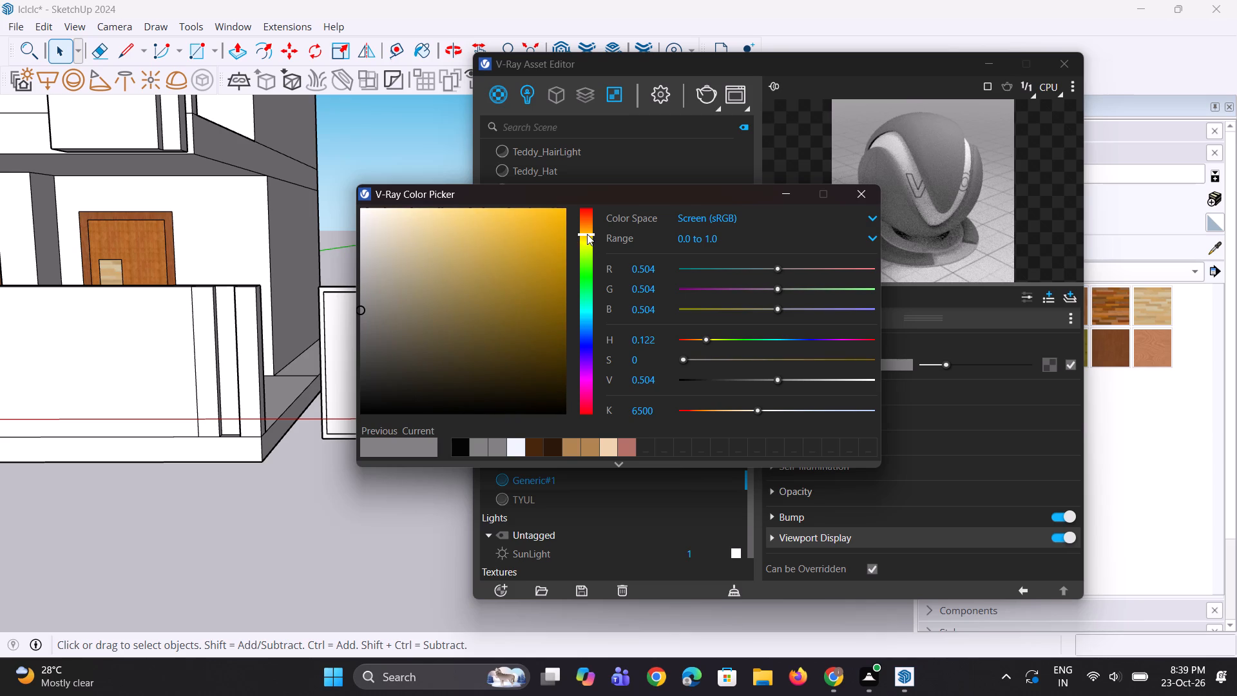
{"action": "left_click_drag", "start_coordinate": [490, 238], "coordinate": [455, 225]}
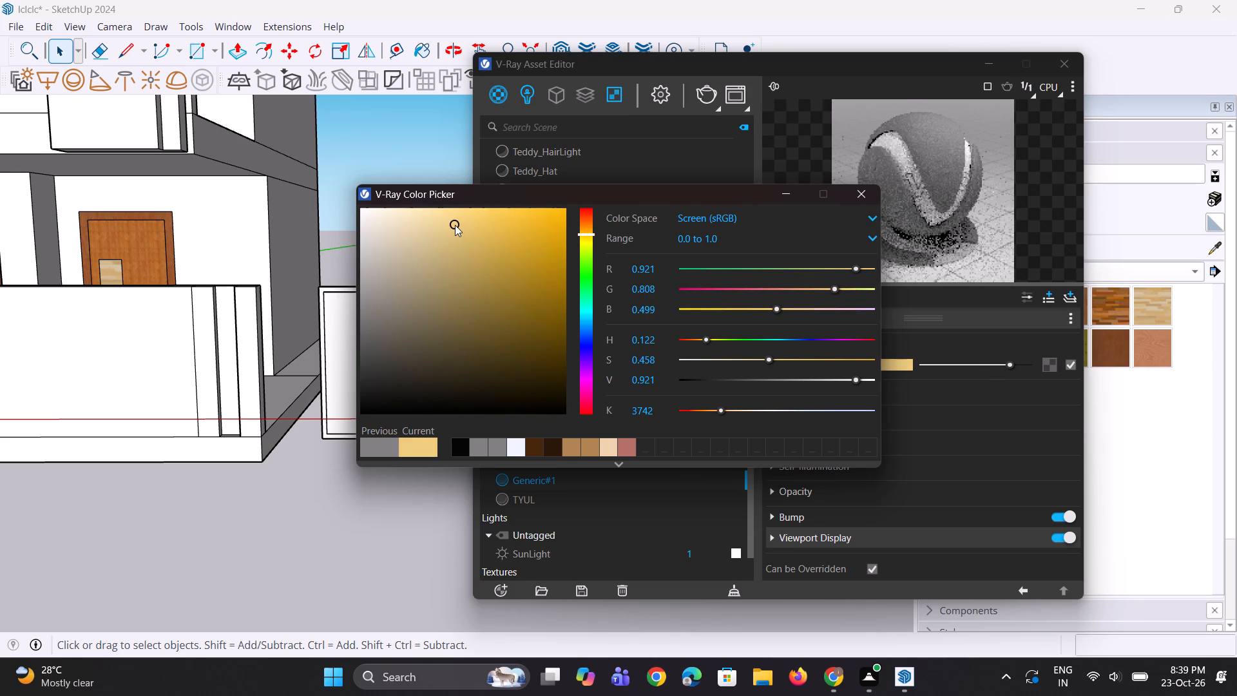
{"action": "left_click", "coordinate": [455, 225]}
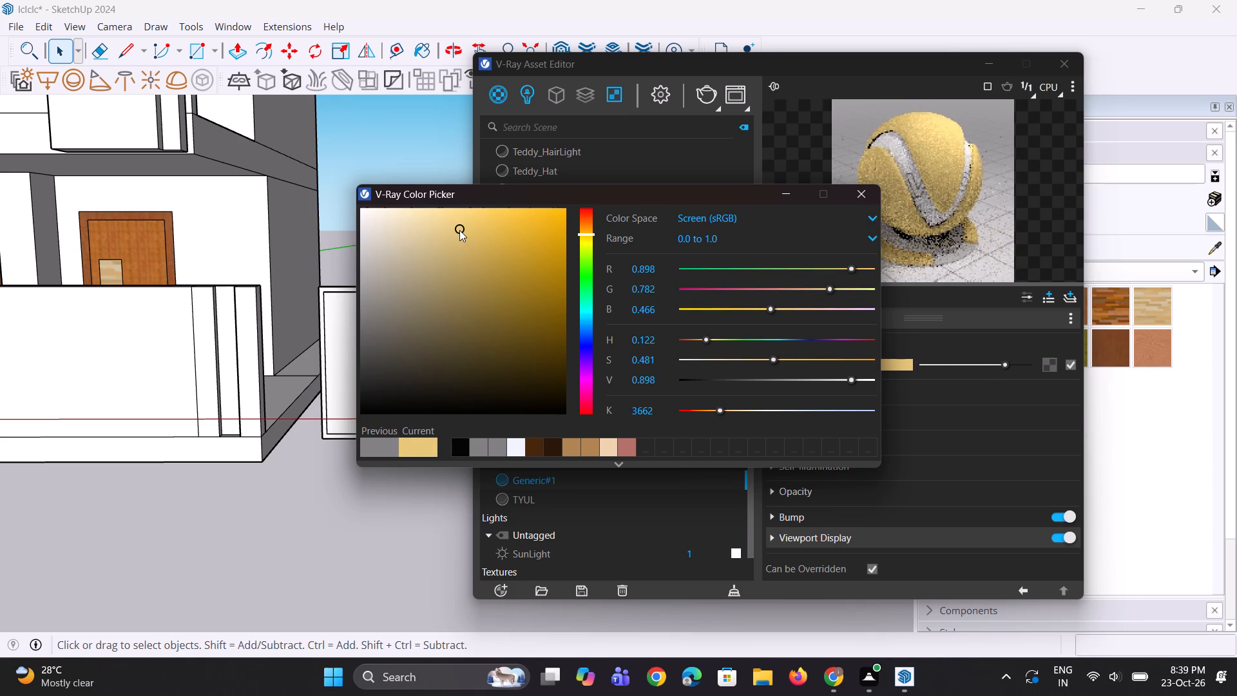
{"action": "left_click_drag", "start_coordinate": [459, 230], "coordinate": [474, 229]}
{"action": "left_click_drag", "start_coordinate": [474, 229], "coordinate": [477, 227]}
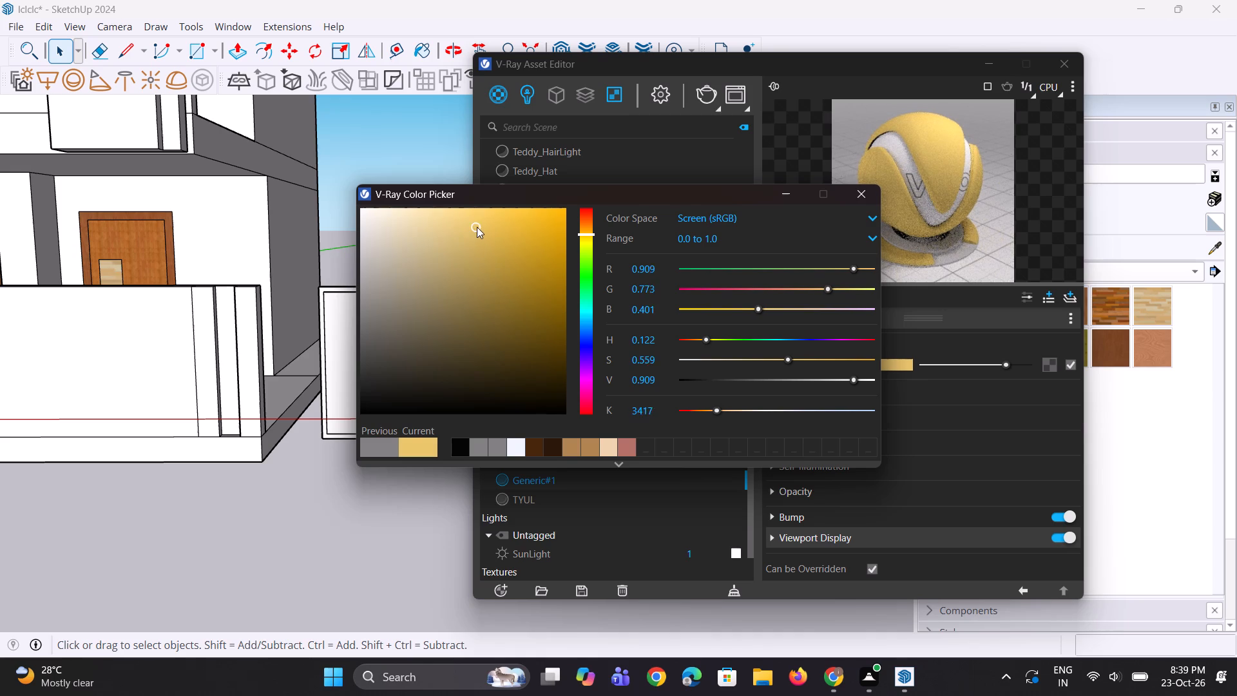
{"action": "left_click_drag", "start_coordinate": [477, 227], "coordinate": [485, 222]}
{"action": "left_click", "coordinate": [485, 222]}
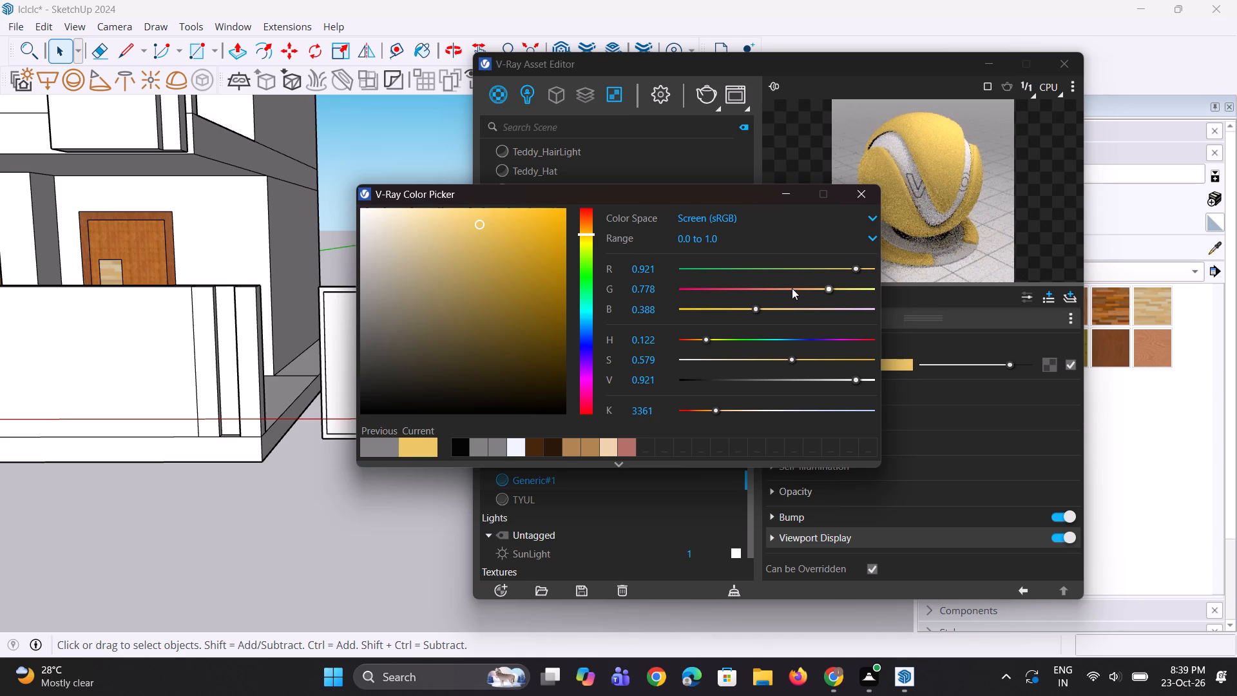
{"action": "left_click", "coordinate": [821, 285]}
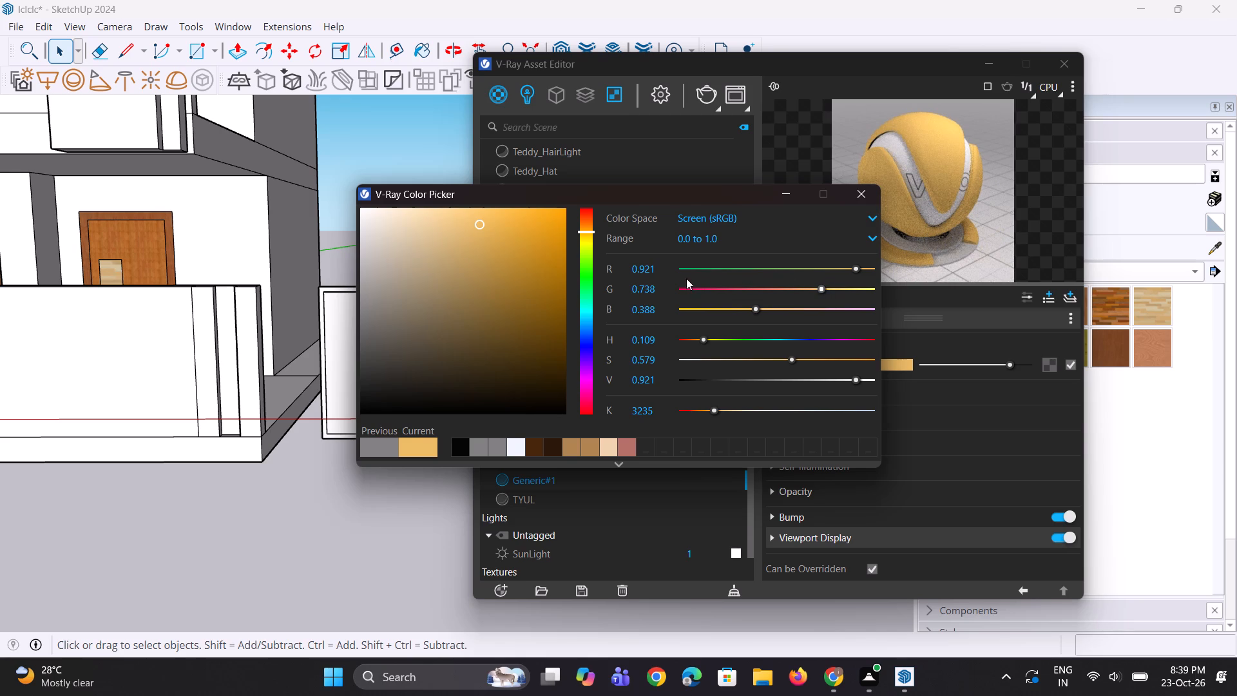
{"action": "left_click", "coordinate": [591, 232]}
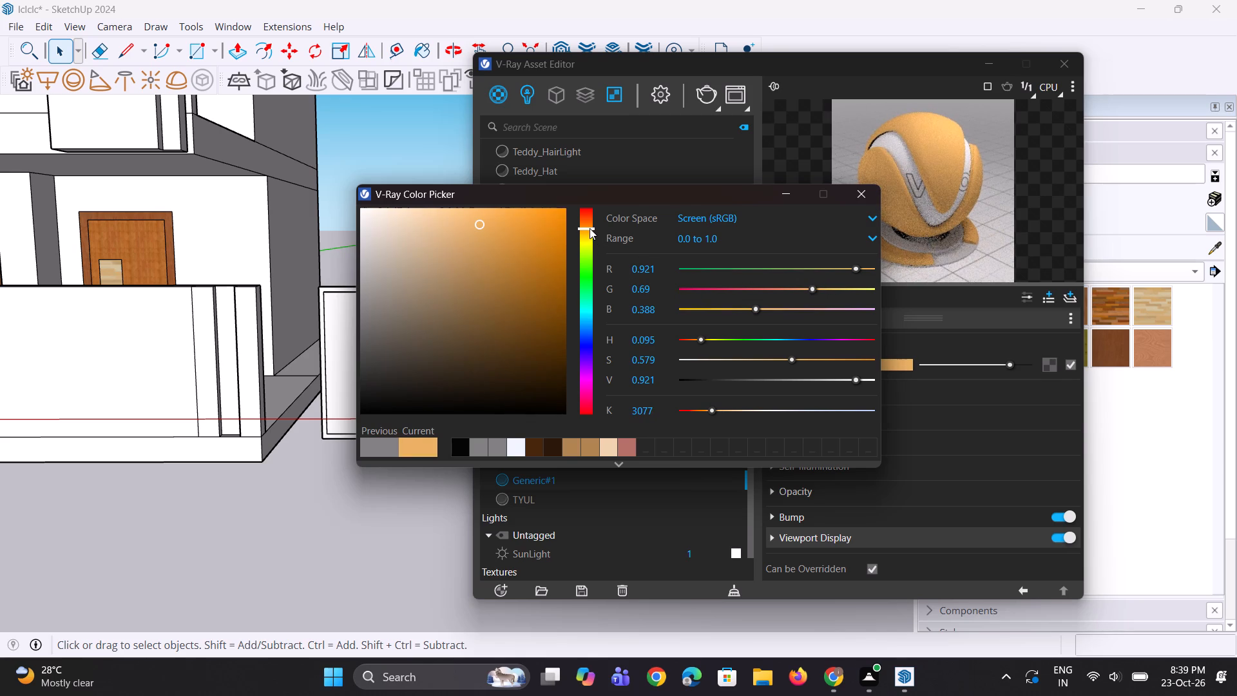
{"action": "left_click", "coordinate": [787, 195]}
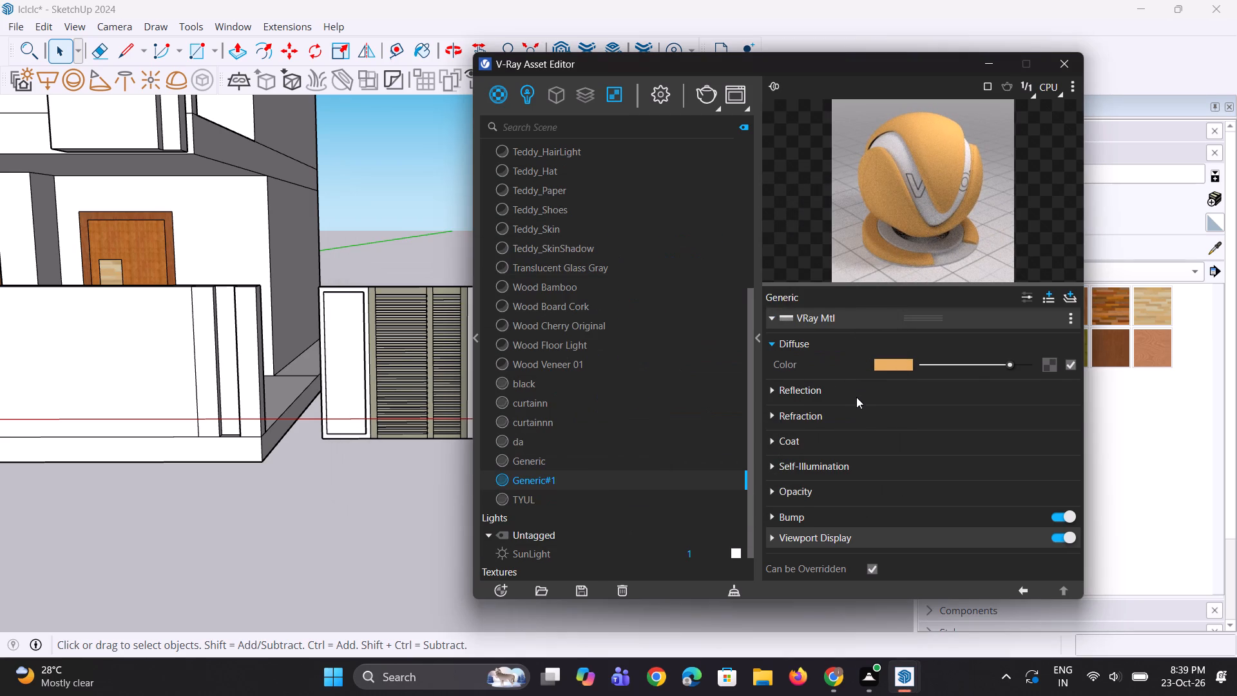
Give the new orange material a mid-grey reflection colour and a reflection glossiness of 0.95, and put the Asset Editor away.
{"action": "left_click", "coordinate": [857, 401]}
{"action": "left_click", "coordinate": [879, 383]}
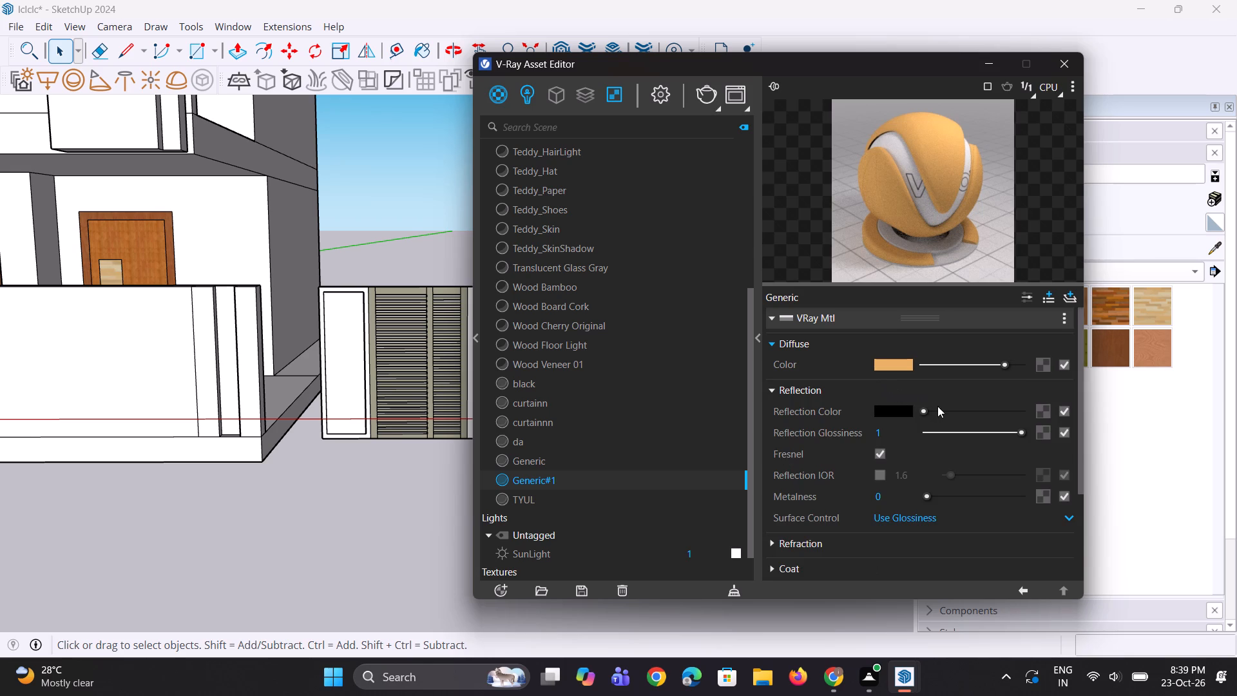
{"action": "left_click", "coordinate": [941, 408]}
{"action": "left_click", "coordinate": [891, 425]}
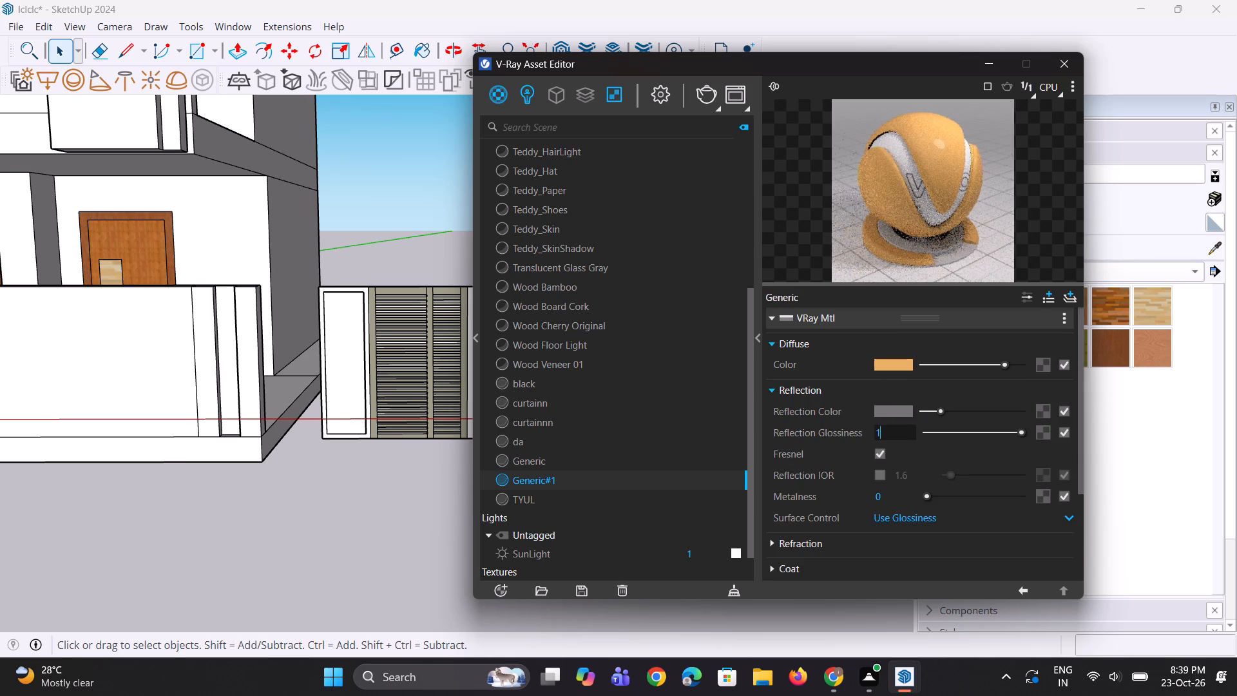
{"action": "left_click_drag", "start_coordinate": [893, 426], "coordinate": [868, 429]}
{"action": "type", "text": "0.952"}
{"action": "key", "text": "Return"}
{"action": "left_click", "coordinate": [908, 432]}
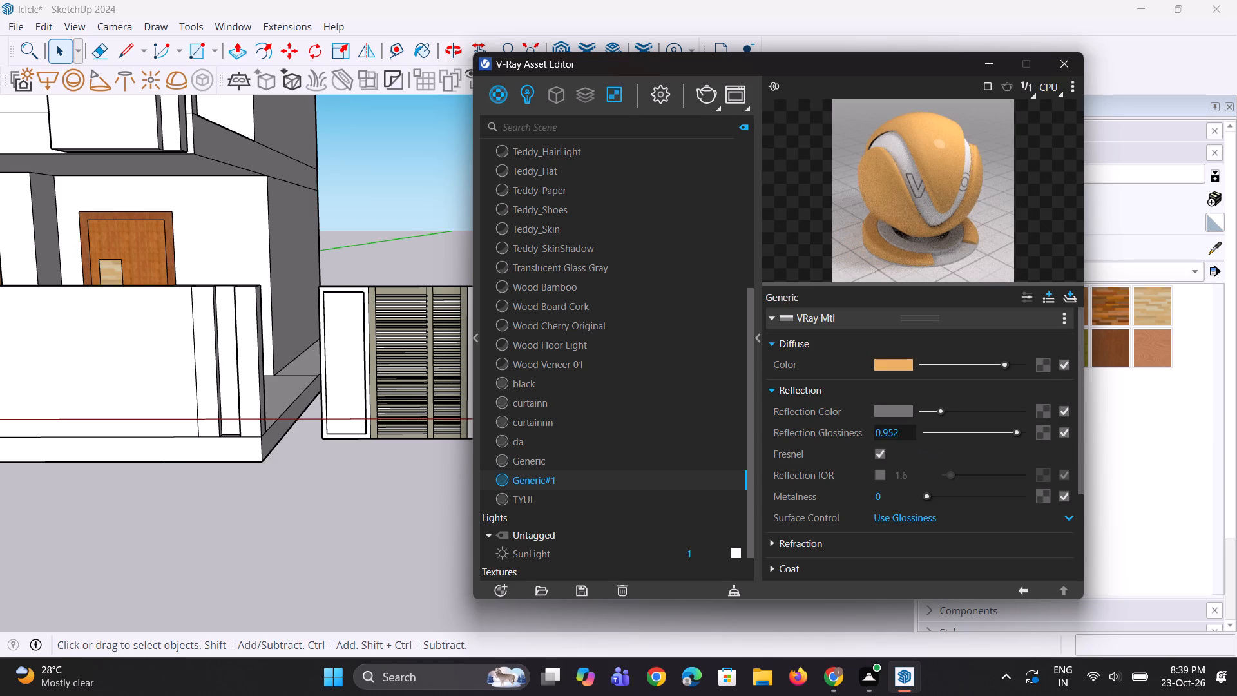
{"action": "key", "text": "BackSpace"}
{"action": "key", "text": "Return"}
{"action": "key", "text": "Return"}
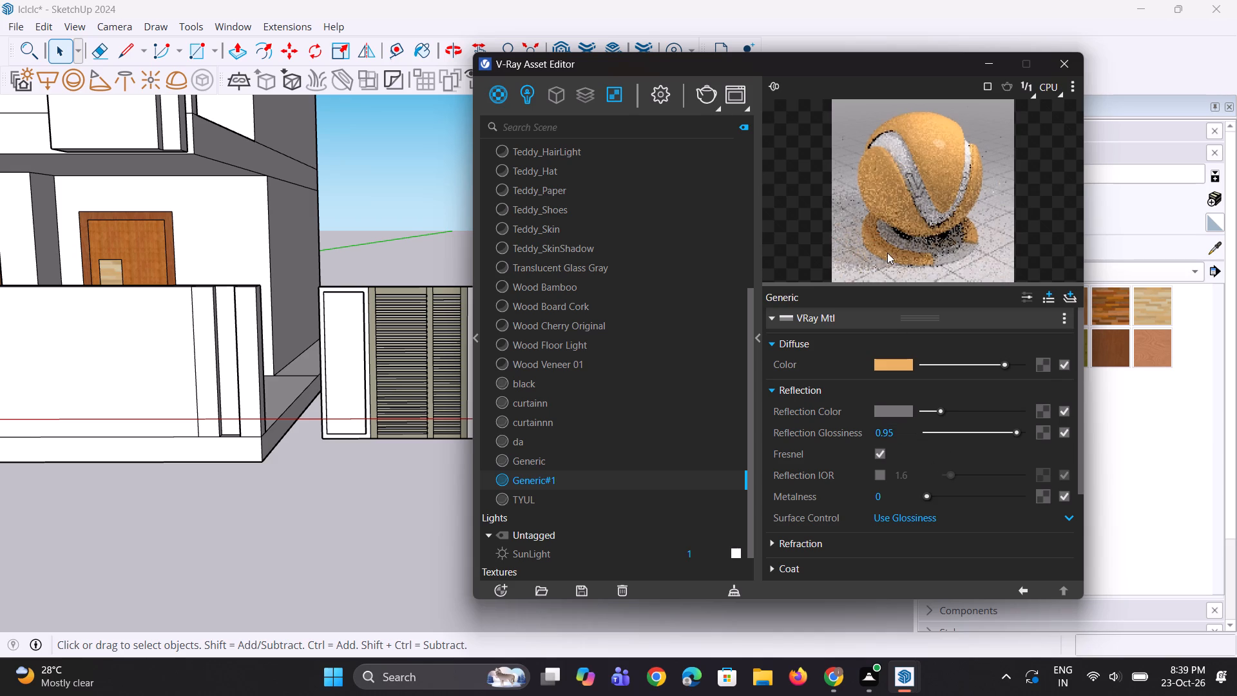
{"action": "left_click", "coordinate": [893, 197]}
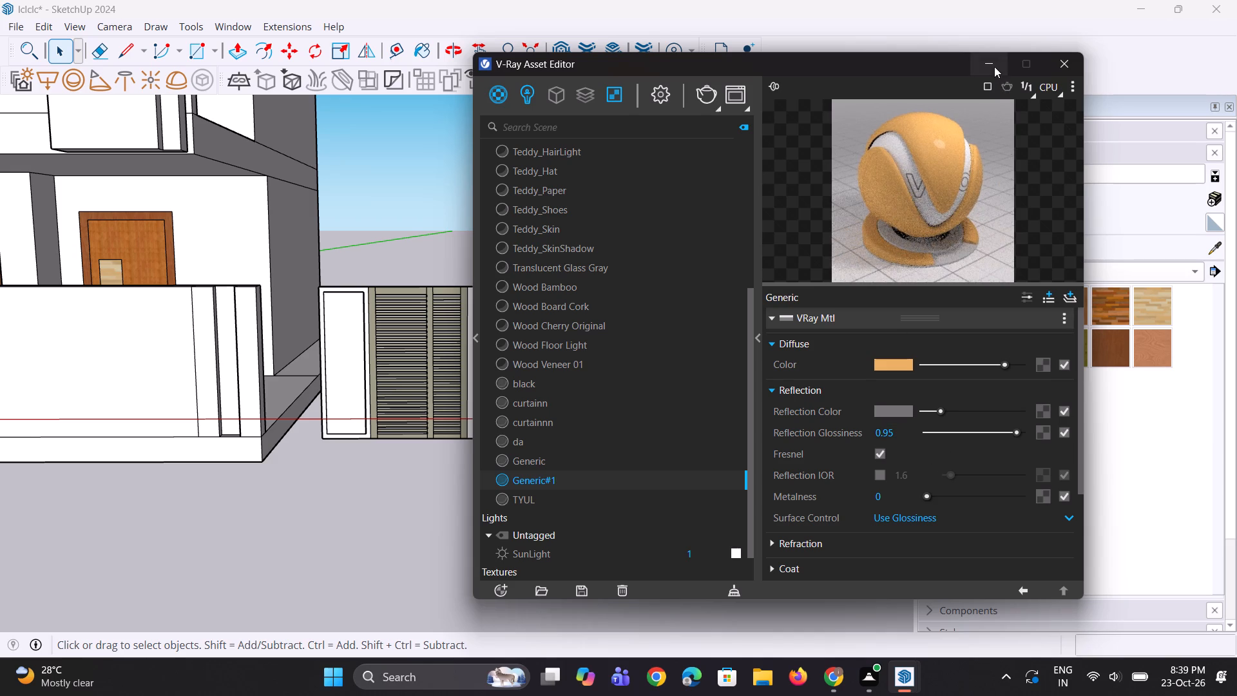
{"action": "left_click", "coordinate": [994, 66]}
Paint the top four slat faces of the narrow column with Generic#1 on the gate's louvre panel nearest the house.
{"action": "left_click", "coordinate": [962, 185]}
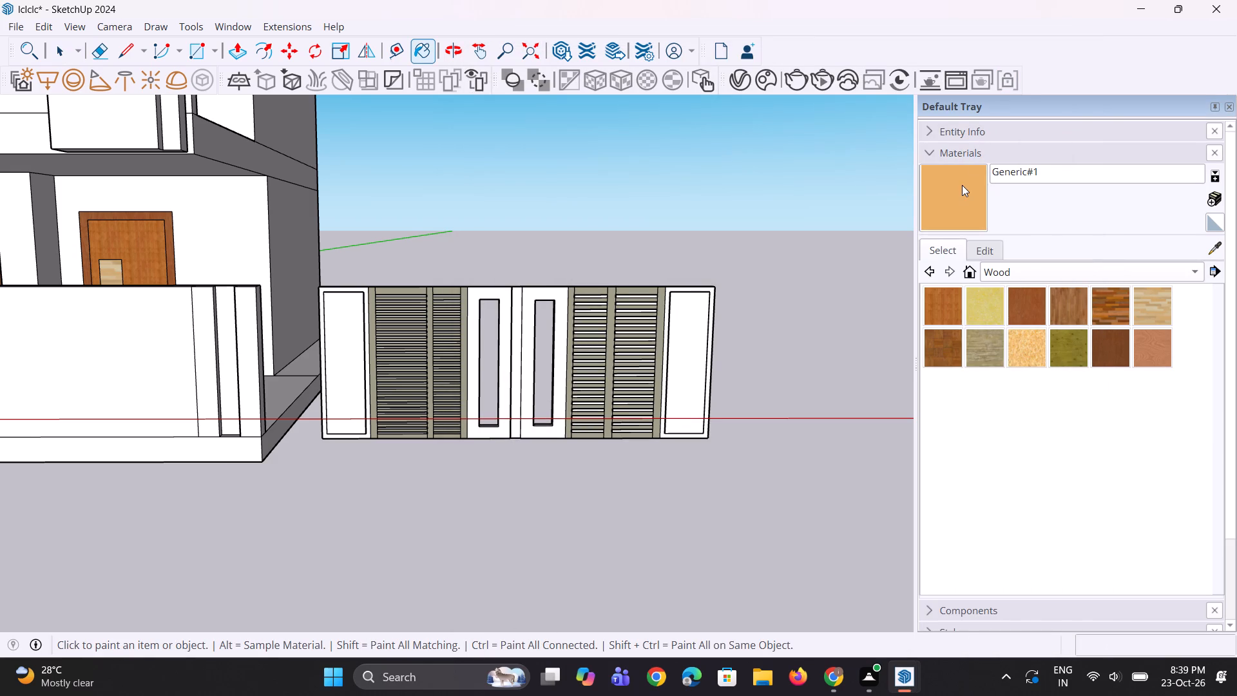
{"action": "scroll", "coordinate": [962, 185], "scroll_direction": "down", "scroll_amount": 2}
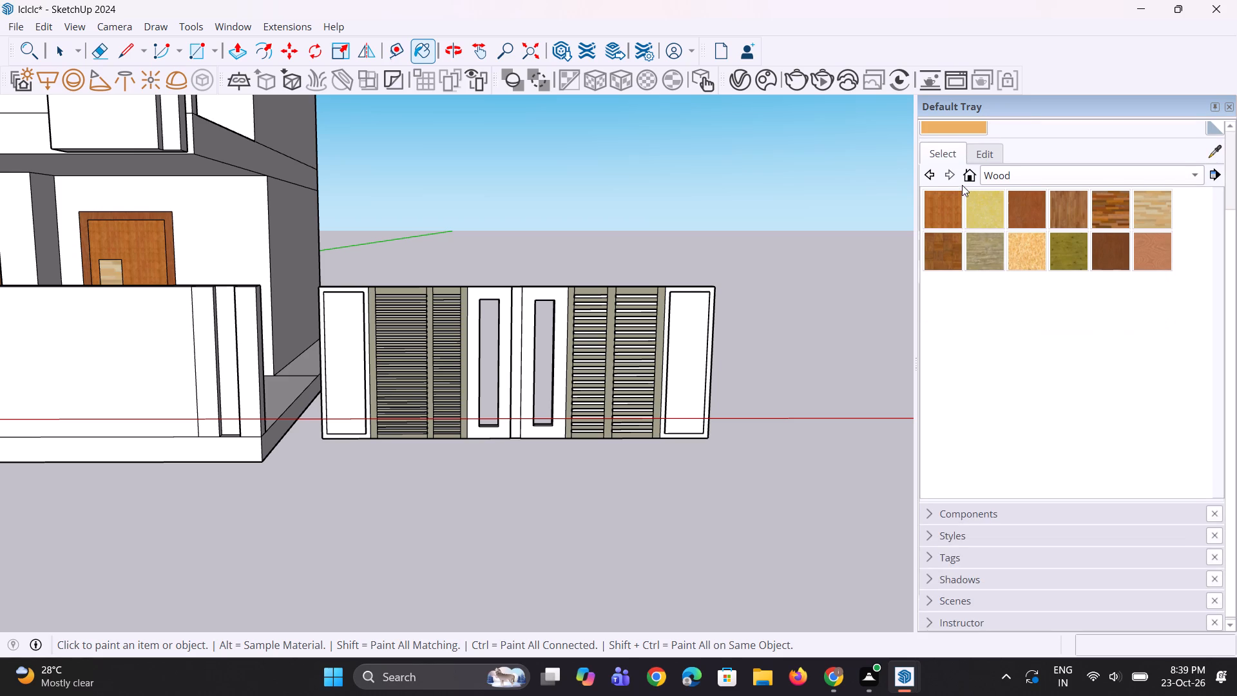
{"action": "scroll", "coordinate": [590, 259], "scroll_direction": "up", "scroll_amount": 2}
{"action": "scroll", "coordinate": [526, 316], "scroll_direction": "up", "scroll_amount": 2}
{"action": "scroll", "coordinate": [533, 300], "scroll_direction": "down", "scroll_amount": 3}
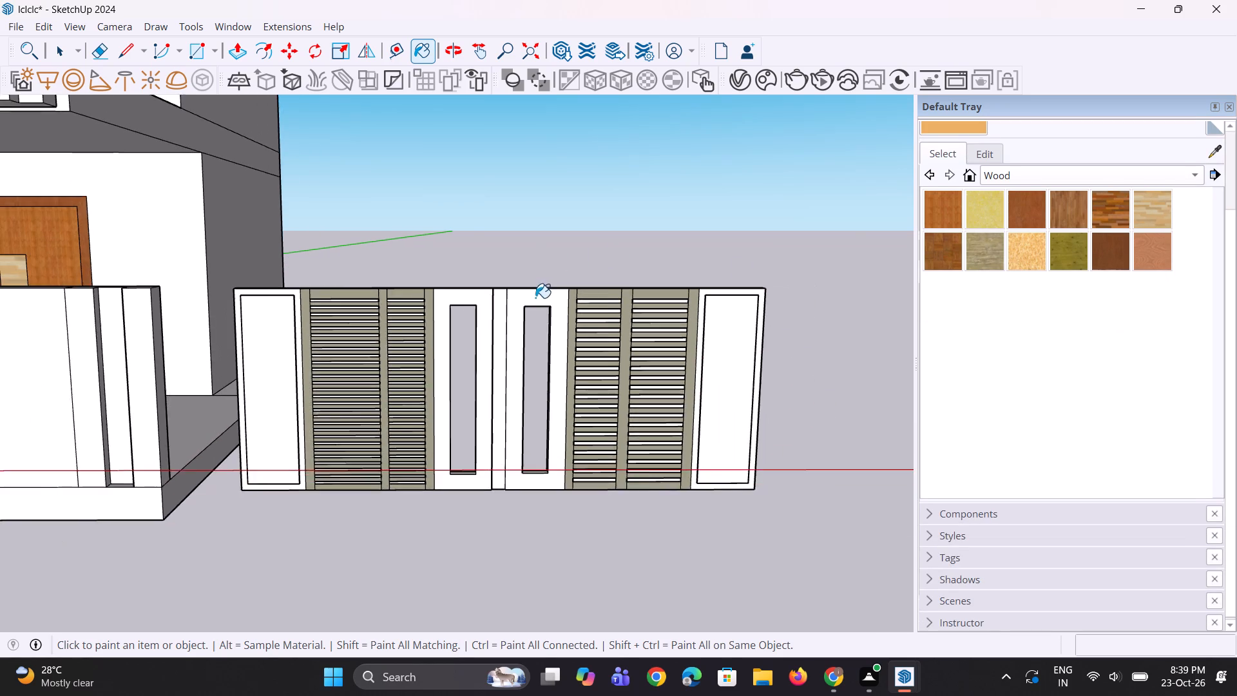
{"action": "scroll", "coordinate": [535, 298], "scroll_direction": "down", "scroll_amount": 3}
{"action": "scroll", "coordinate": [461, 322], "scroll_direction": "up", "scroll_amount": 2}
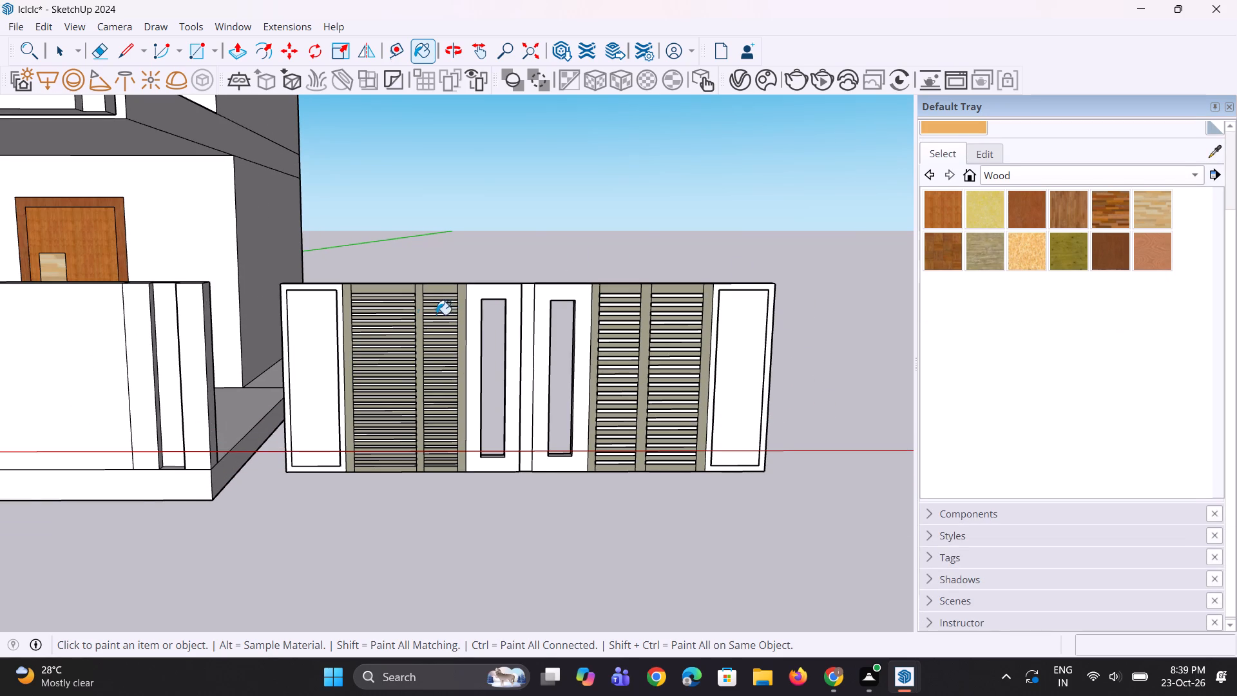
{"action": "scroll", "coordinate": [417, 311], "scroll_direction": "up", "scroll_amount": 7}
{"action": "left_click", "coordinate": [472, 287]}
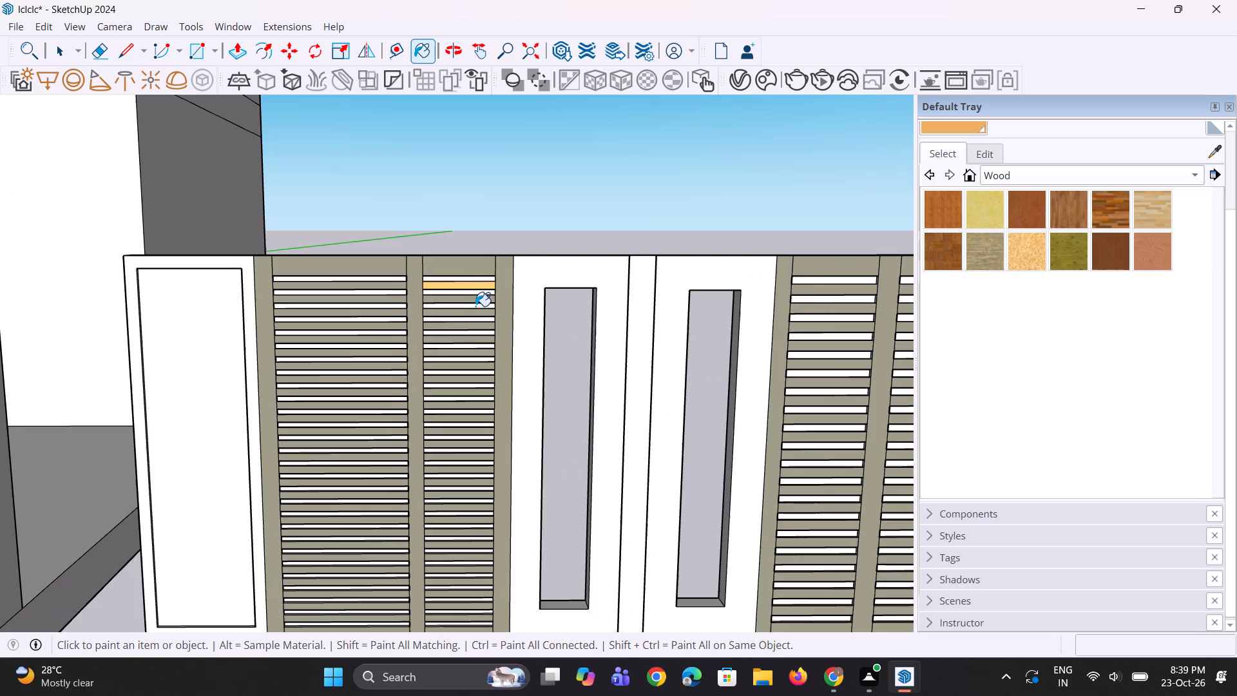
{"action": "scroll", "coordinate": [475, 310], "scroll_direction": "up", "scroll_amount": 2}
{"action": "left_click", "coordinate": [484, 297]}
{"action": "left_click", "coordinate": [483, 318]}
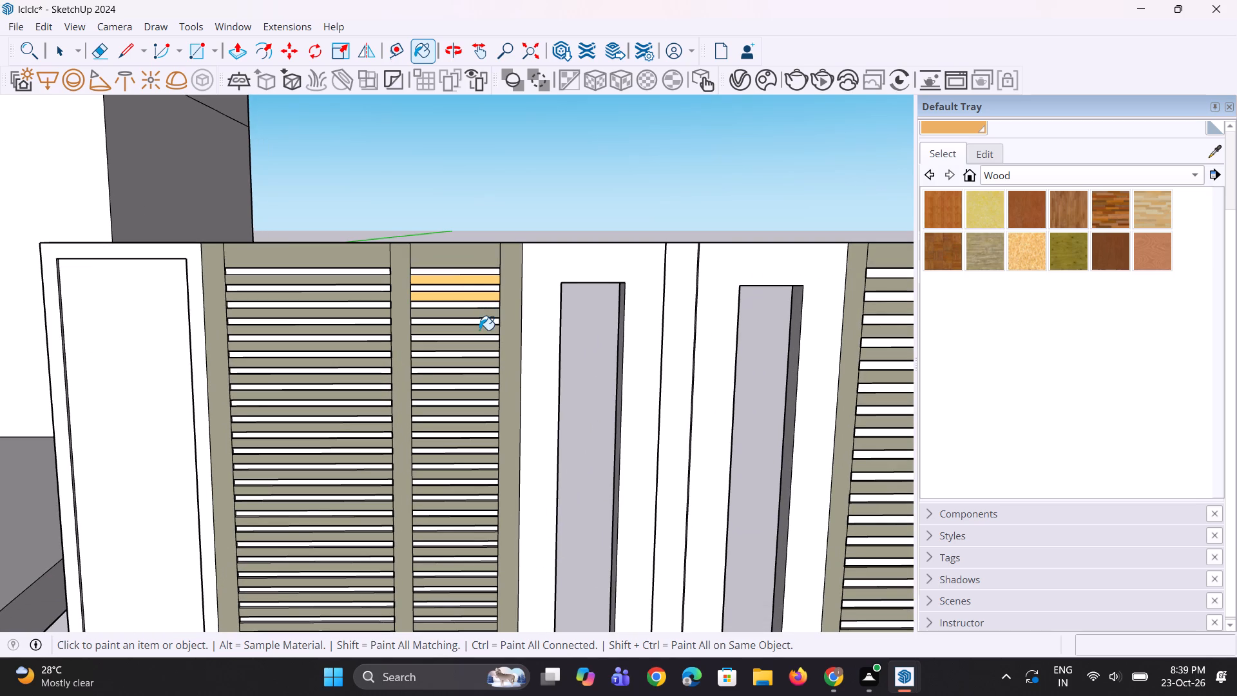
{"action": "left_click", "coordinate": [479, 330]}
{"action": "left_click", "coordinate": [486, 313]}
Paint the top six slat faces of the same panel's wide column with Generic#1.
{"action": "scroll", "coordinate": [486, 296], "scroll_direction": "down", "scroll_amount": 5}
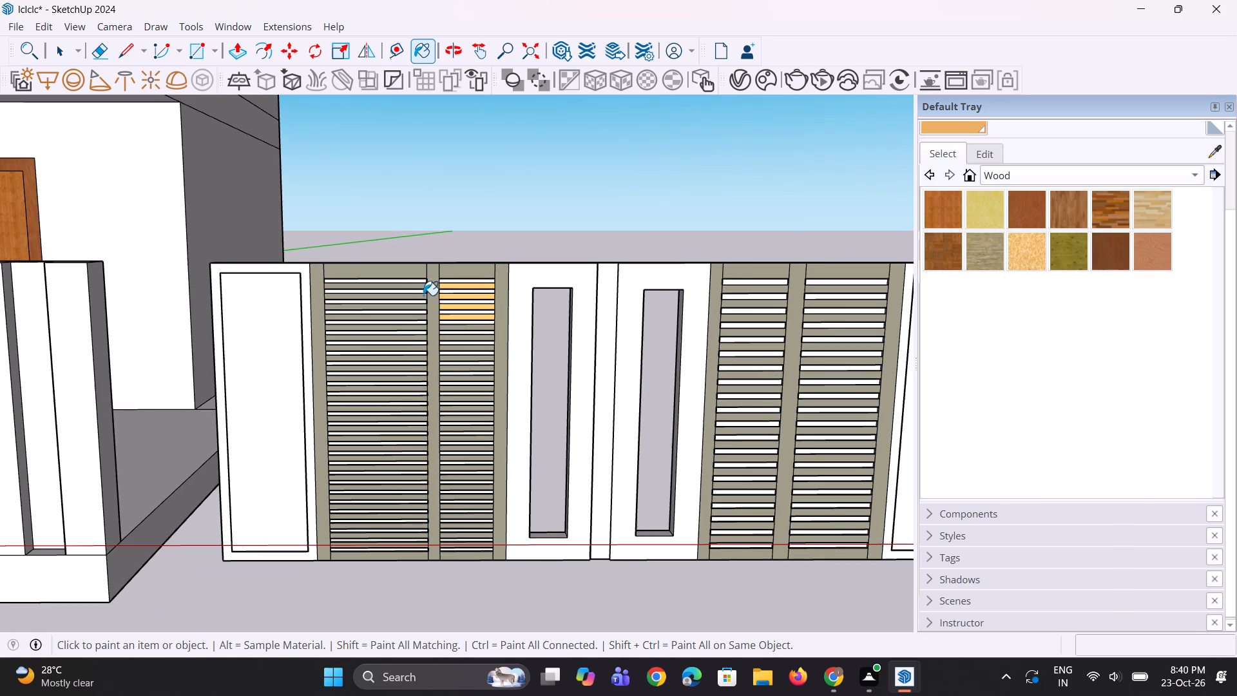
{"action": "scroll", "coordinate": [394, 292], "scroll_direction": "up", "scroll_amount": 2}
{"action": "left_click", "coordinate": [399, 284]}
{"action": "left_click", "coordinate": [417, 297]}
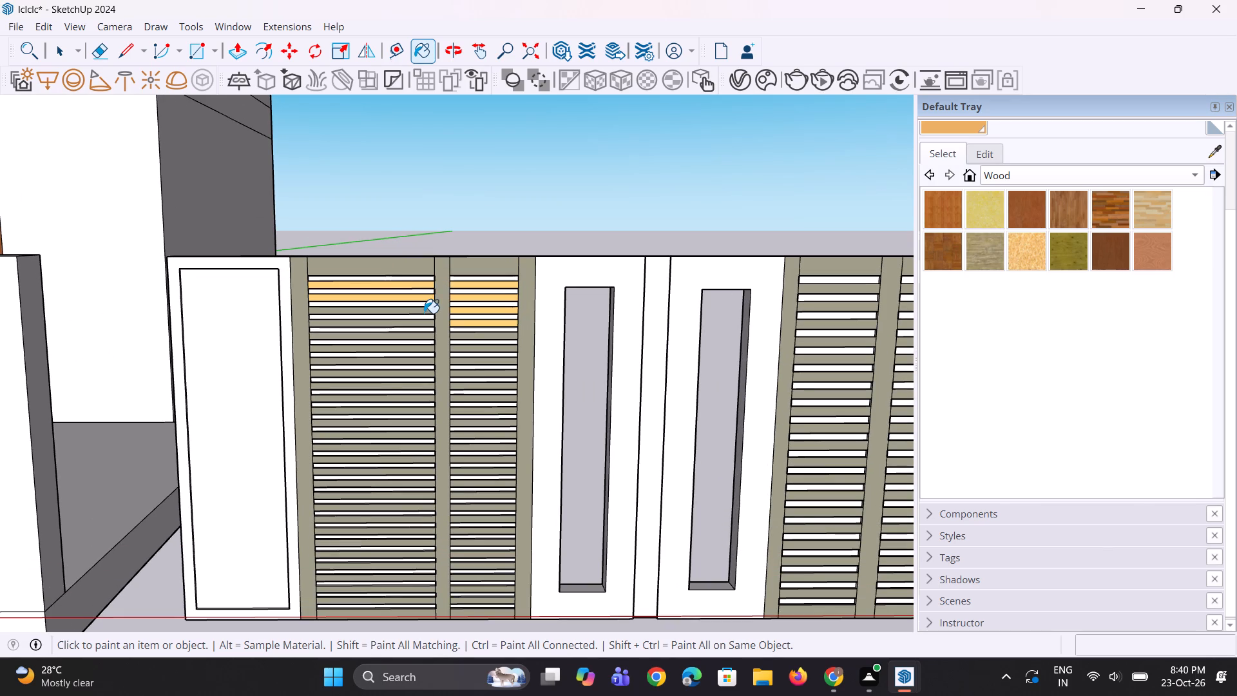
{"action": "left_click", "coordinate": [424, 313]}
{"action": "scroll", "coordinate": [424, 299], "scroll_direction": "down", "scroll_amount": 5}
{"action": "scroll", "coordinate": [425, 345], "scroll_direction": "up", "scroll_amount": 5}
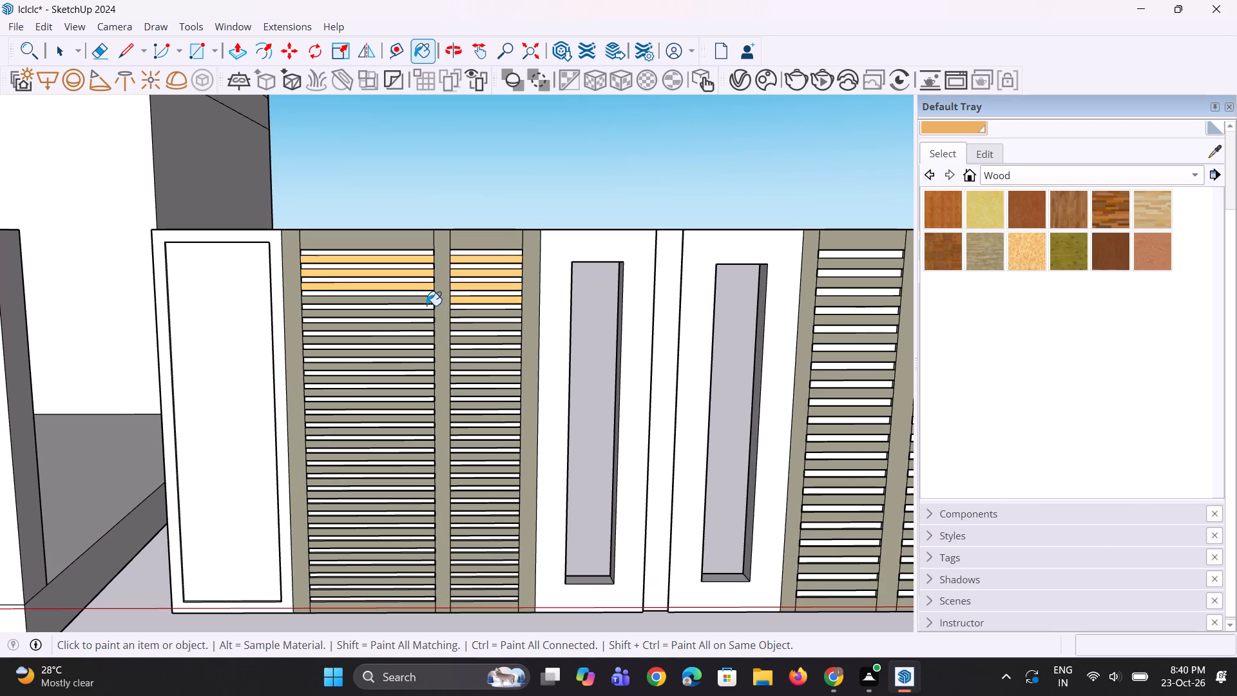
{"action": "left_click", "coordinate": [427, 304]}
{"action": "left_click", "coordinate": [427, 313]}
{"action": "left_click", "coordinate": [427, 326]}
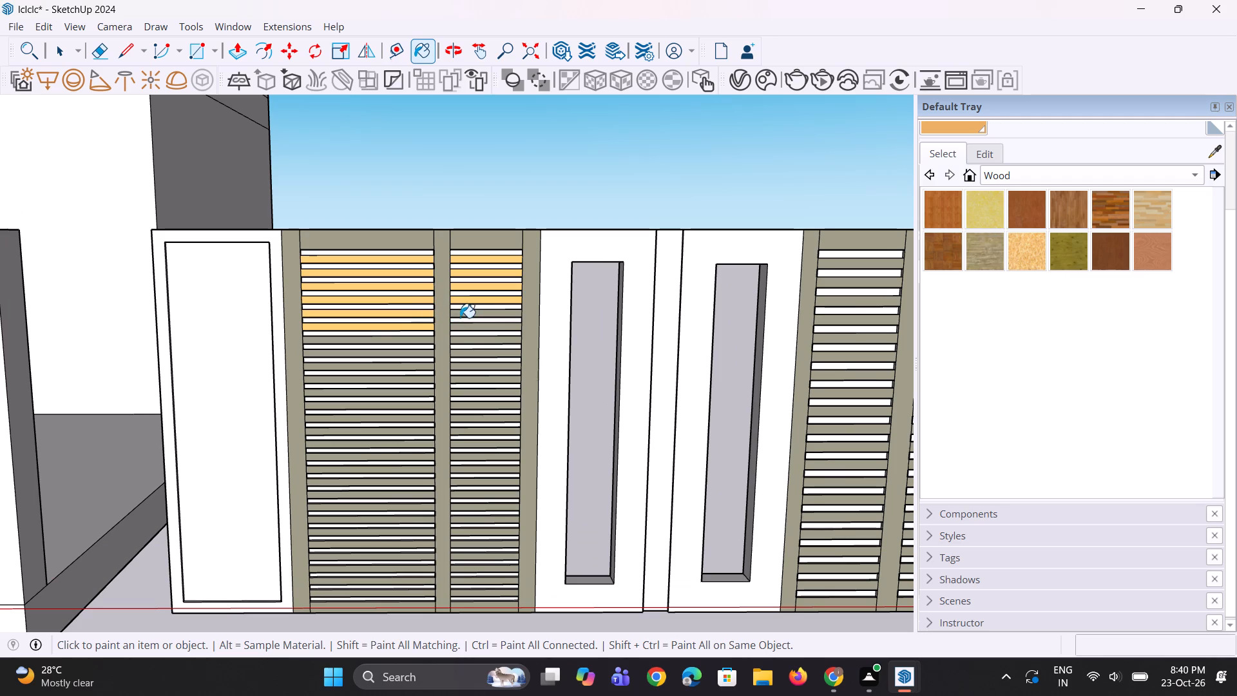
Paint the narrow column's fifth to ninth slat faces from the top with Generic#1.
{"action": "left_click", "coordinate": [461, 316]}
{"action": "left_click", "coordinate": [468, 329]}
{"action": "left_click", "coordinate": [472, 342]}
{"action": "left_click", "coordinate": [474, 355]}
{"action": "left_click", "coordinate": [476, 369]}
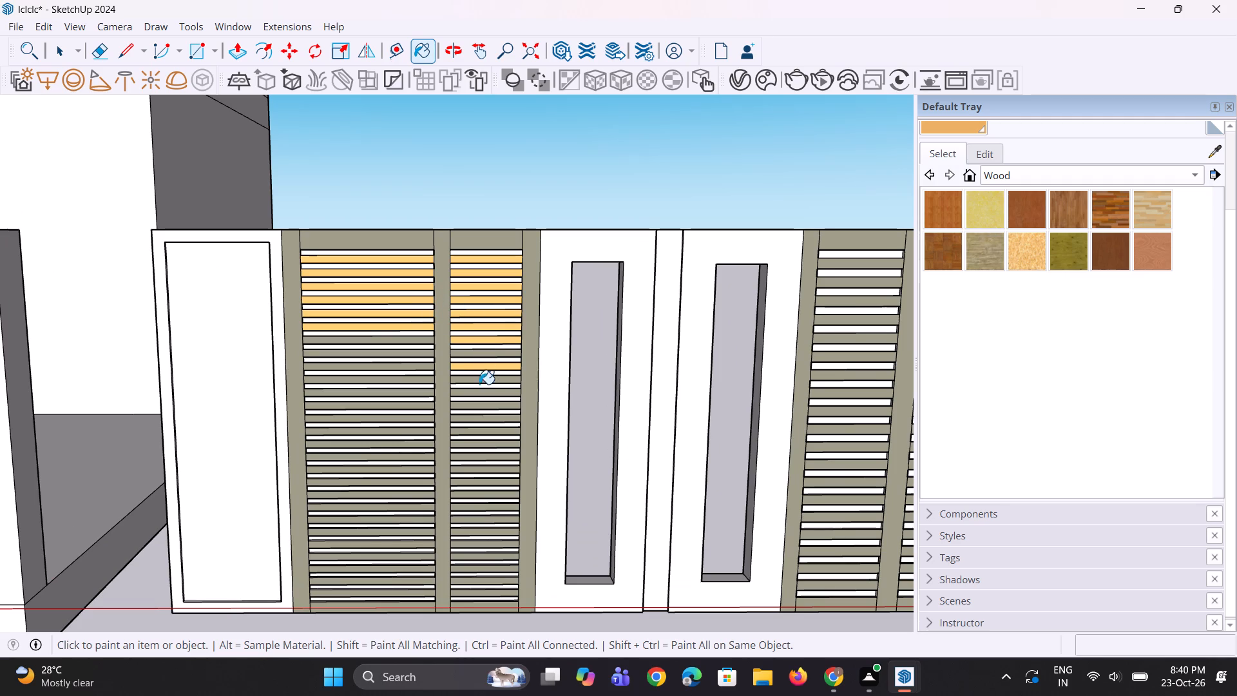
{"action": "left_click", "coordinate": [479, 384]}
{"action": "left_click", "coordinate": [487, 349]}
{"action": "left_click", "coordinate": [488, 350]}
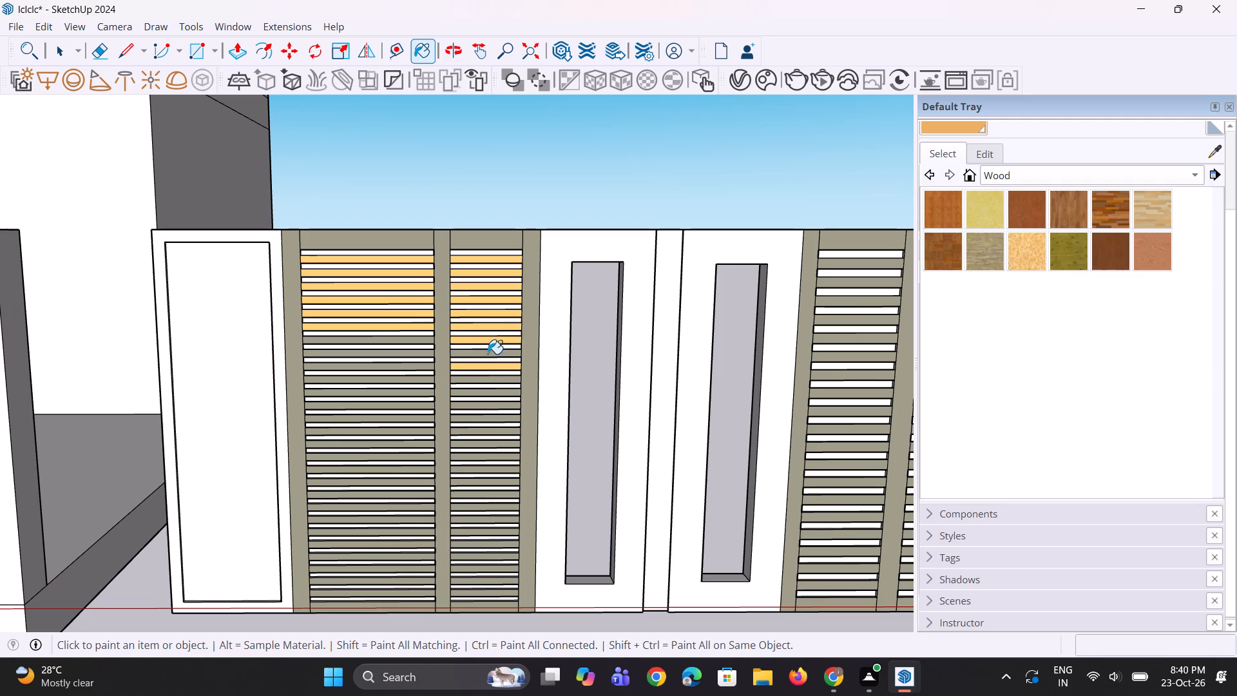
{"action": "left_click", "coordinate": [487, 356]}
Paint the following five slat faces down the narrow column with Generic#1.
{"action": "scroll", "coordinate": [503, 296], "scroll_direction": "down", "scroll_amount": 5}
{"action": "scroll", "coordinate": [485, 388], "scroll_direction": "up", "scroll_amount": 5}
{"action": "scroll", "coordinate": [486, 322], "scroll_direction": "up", "scroll_amount": 4}
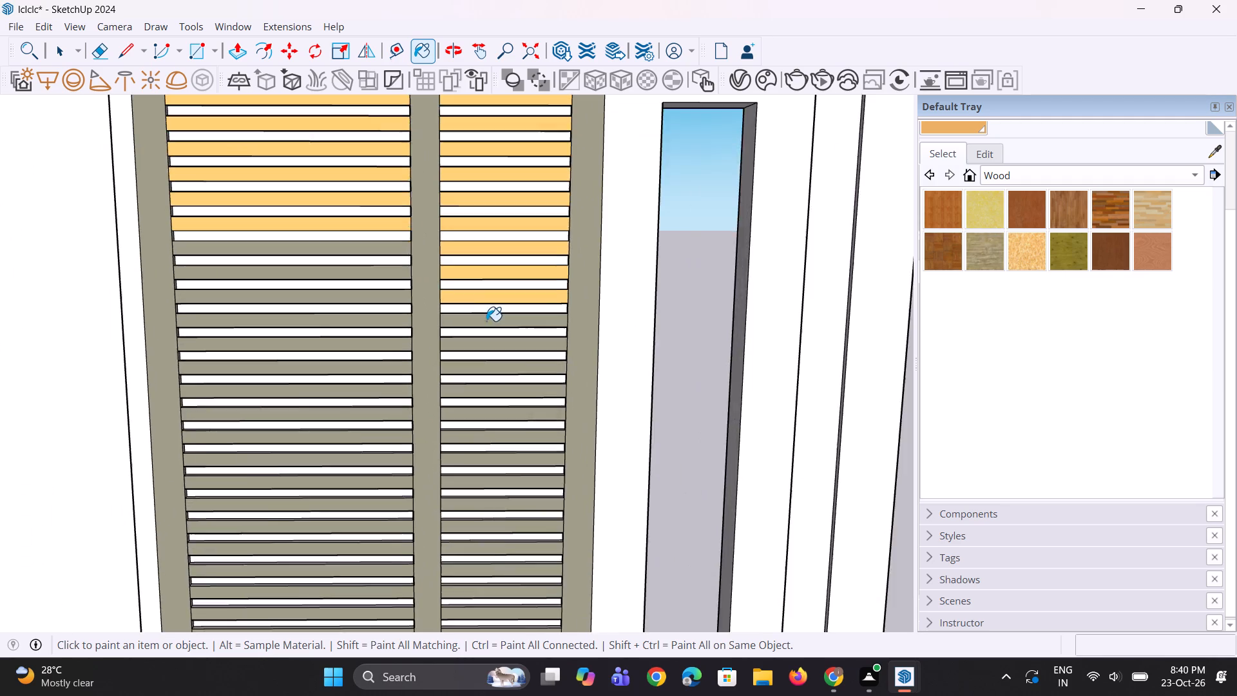
{"action": "scroll", "coordinate": [486, 321], "scroll_direction": "up", "scroll_amount": 3}
{"action": "left_click", "coordinate": [486, 321]}
{"action": "left_click", "coordinate": [486, 349]}
{"action": "left_click", "coordinate": [488, 378]}
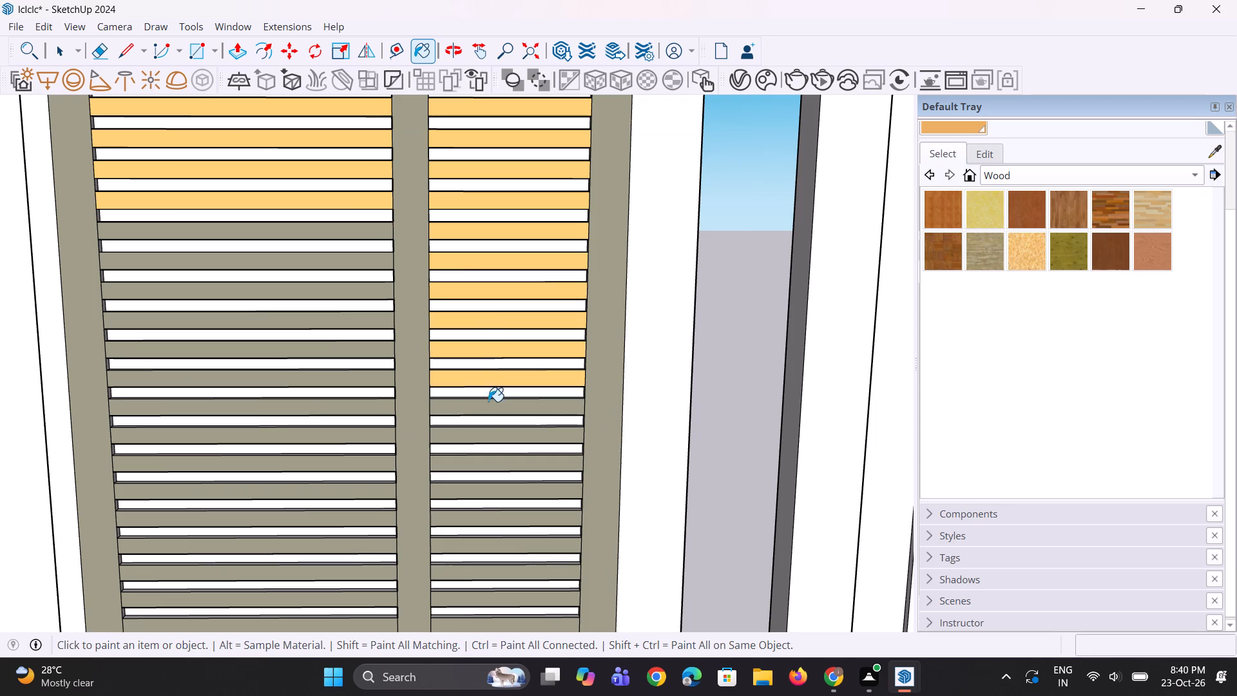
{"action": "left_click", "coordinate": [488, 404]}
{"action": "left_click", "coordinate": [486, 432]}
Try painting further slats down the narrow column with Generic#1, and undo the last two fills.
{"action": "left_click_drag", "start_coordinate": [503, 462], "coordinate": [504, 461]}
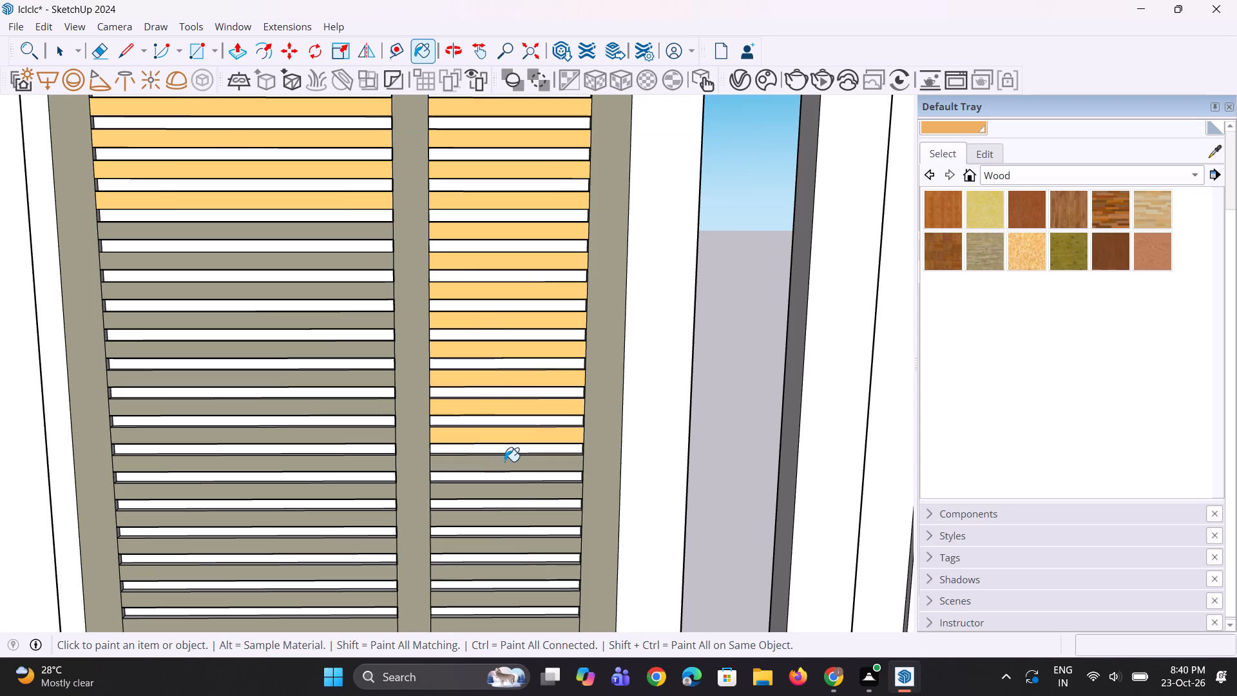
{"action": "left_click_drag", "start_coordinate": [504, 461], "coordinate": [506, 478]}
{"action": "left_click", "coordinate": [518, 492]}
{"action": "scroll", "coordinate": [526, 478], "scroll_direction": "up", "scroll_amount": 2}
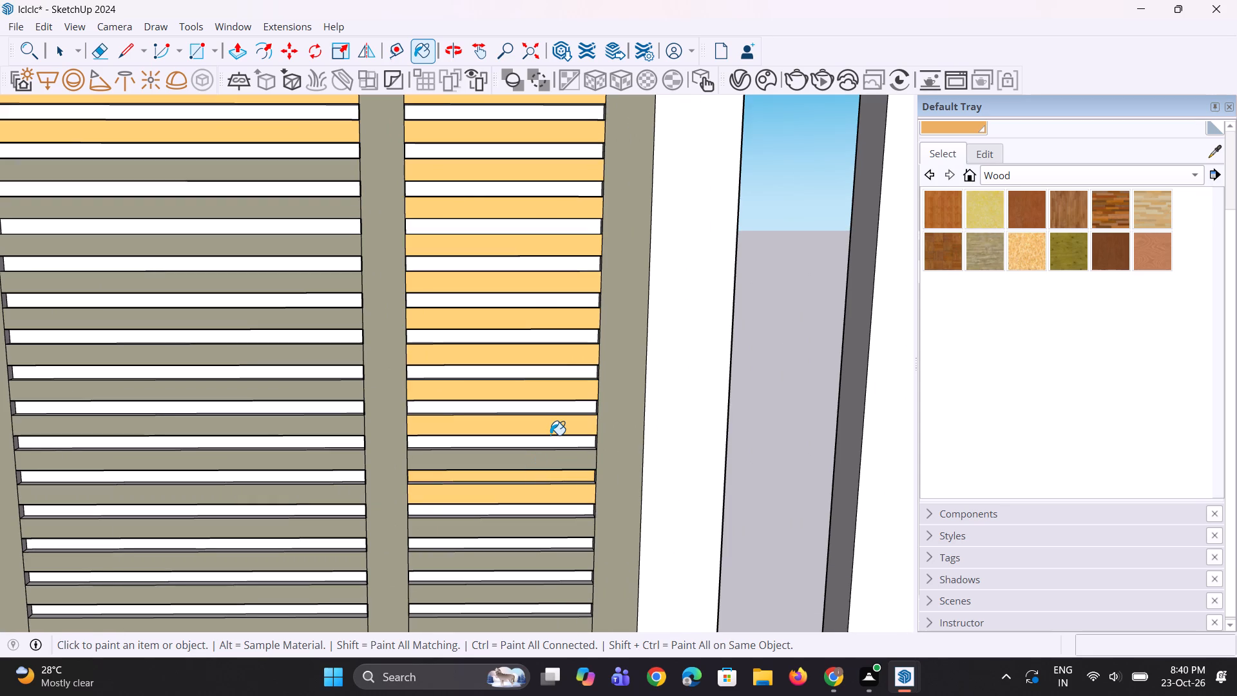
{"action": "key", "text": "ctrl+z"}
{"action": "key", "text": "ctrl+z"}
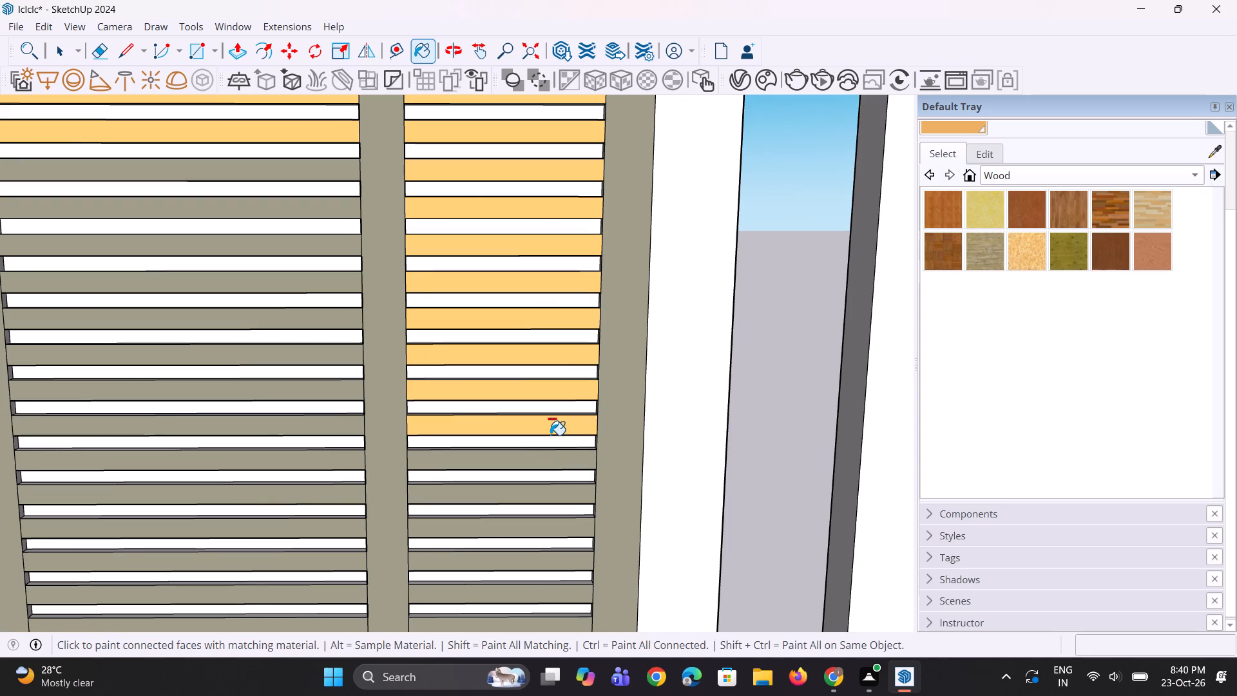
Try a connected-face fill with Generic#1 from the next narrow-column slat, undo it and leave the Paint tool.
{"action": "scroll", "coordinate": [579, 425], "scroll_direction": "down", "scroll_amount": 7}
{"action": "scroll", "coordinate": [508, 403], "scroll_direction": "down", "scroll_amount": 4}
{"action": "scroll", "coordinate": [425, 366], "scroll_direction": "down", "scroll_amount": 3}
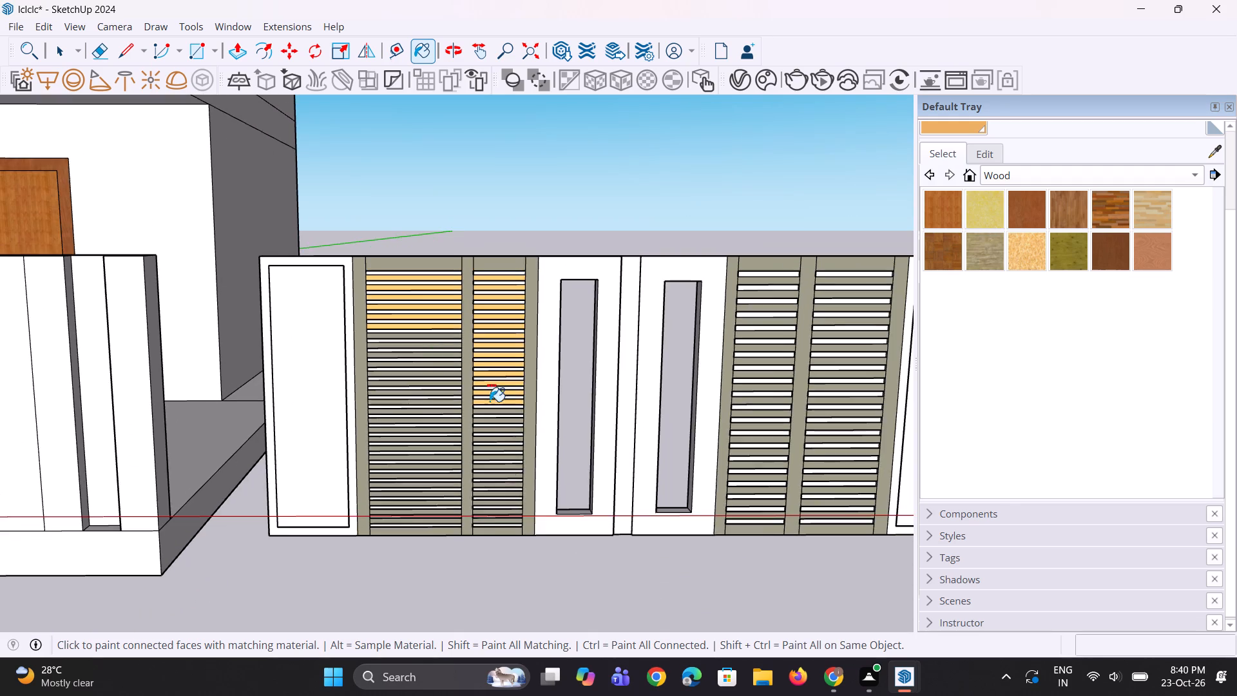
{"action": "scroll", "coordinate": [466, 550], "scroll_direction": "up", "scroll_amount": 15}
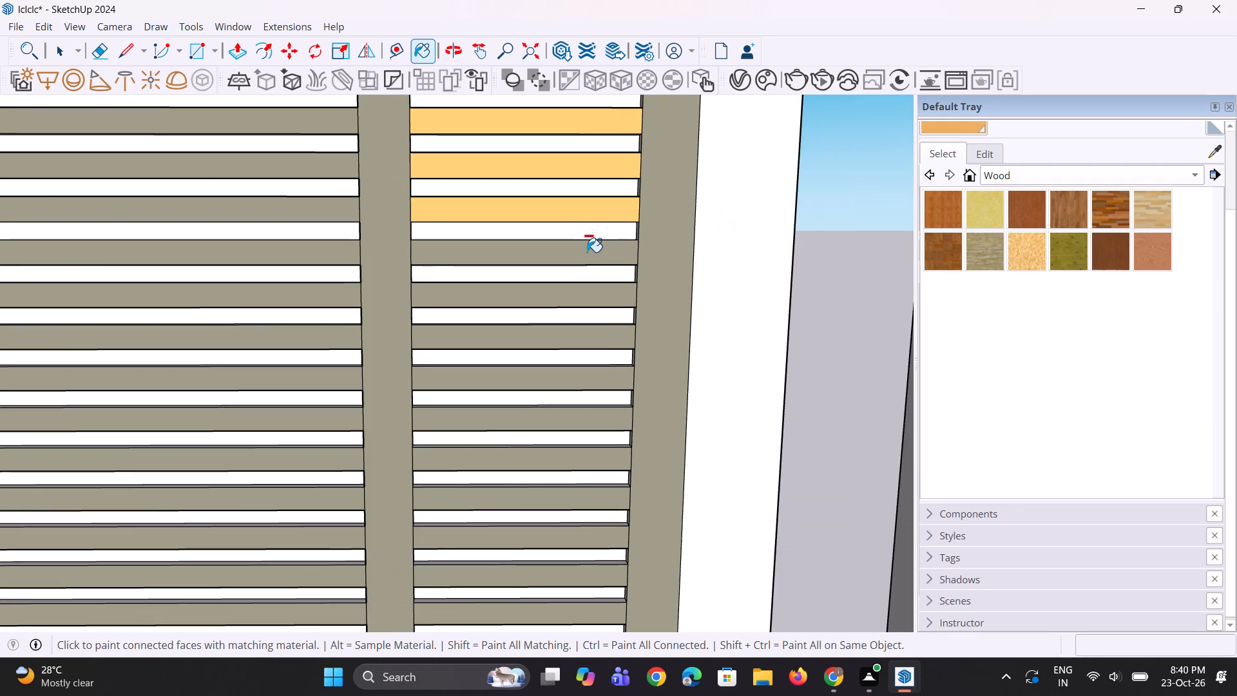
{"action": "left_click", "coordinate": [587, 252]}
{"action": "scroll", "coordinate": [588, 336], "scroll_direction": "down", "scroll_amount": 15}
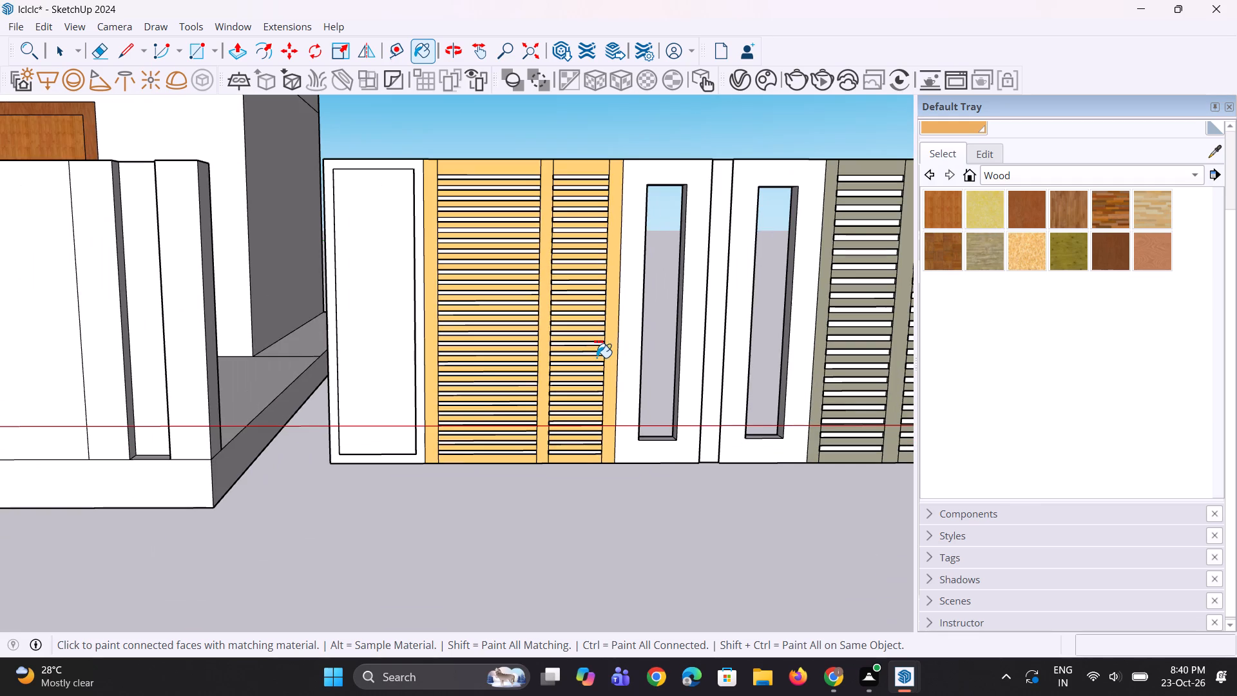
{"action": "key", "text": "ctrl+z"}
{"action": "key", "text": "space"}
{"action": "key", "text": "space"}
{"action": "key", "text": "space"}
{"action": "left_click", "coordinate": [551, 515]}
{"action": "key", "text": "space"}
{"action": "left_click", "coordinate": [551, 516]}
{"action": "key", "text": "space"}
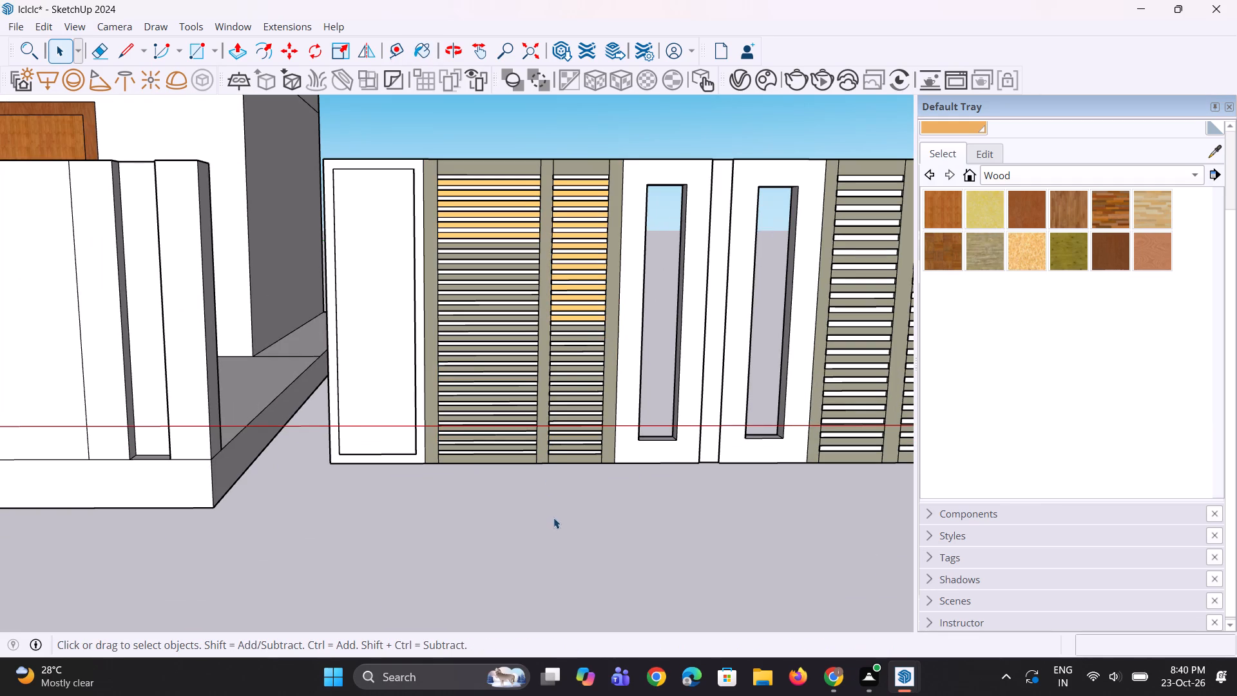
Reactivate Generic#1 and paint the front faces of the next six unpainted slats down the narrow column.
{"action": "scroll", "coordinate": [888, 332], "scroll_direction": "up", "scroll_amount": 5}
{"action": "left_click", "coordinate": [965, 130]}
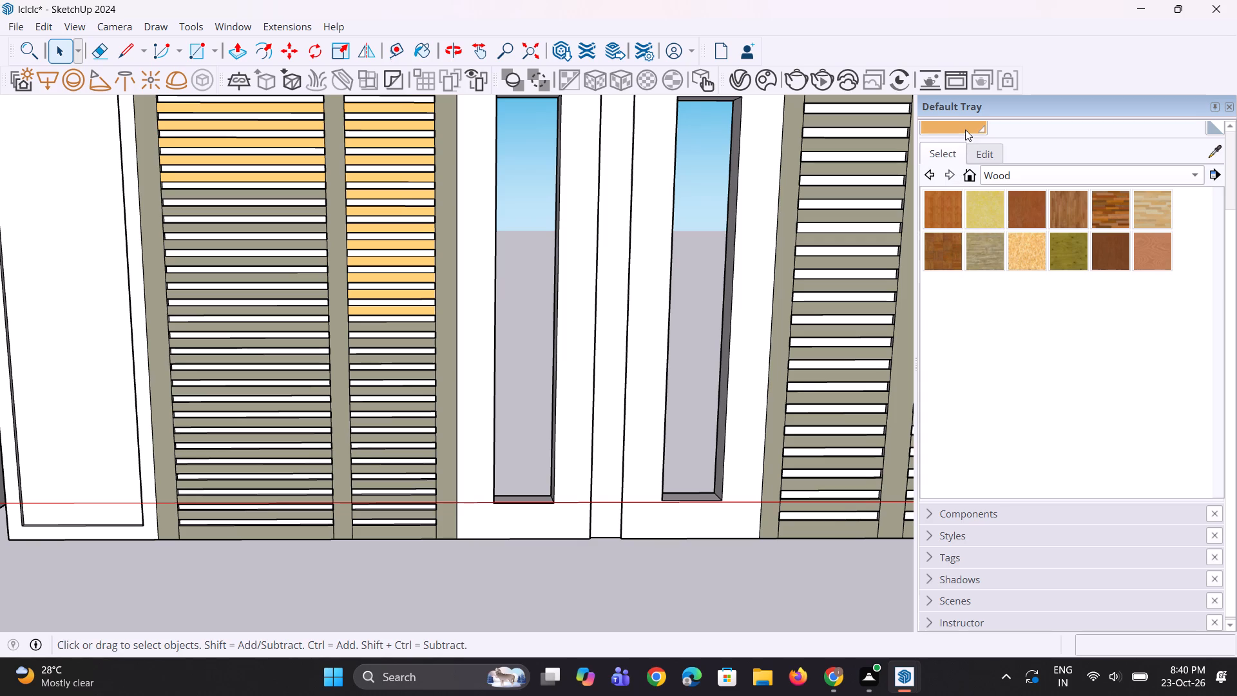
{"action": "scroll", "coordinate": [303, 374], "scroll_direction": "up", "scroll_amount": 6}
{"action": "left_click", "coordinate": [378, 318]}
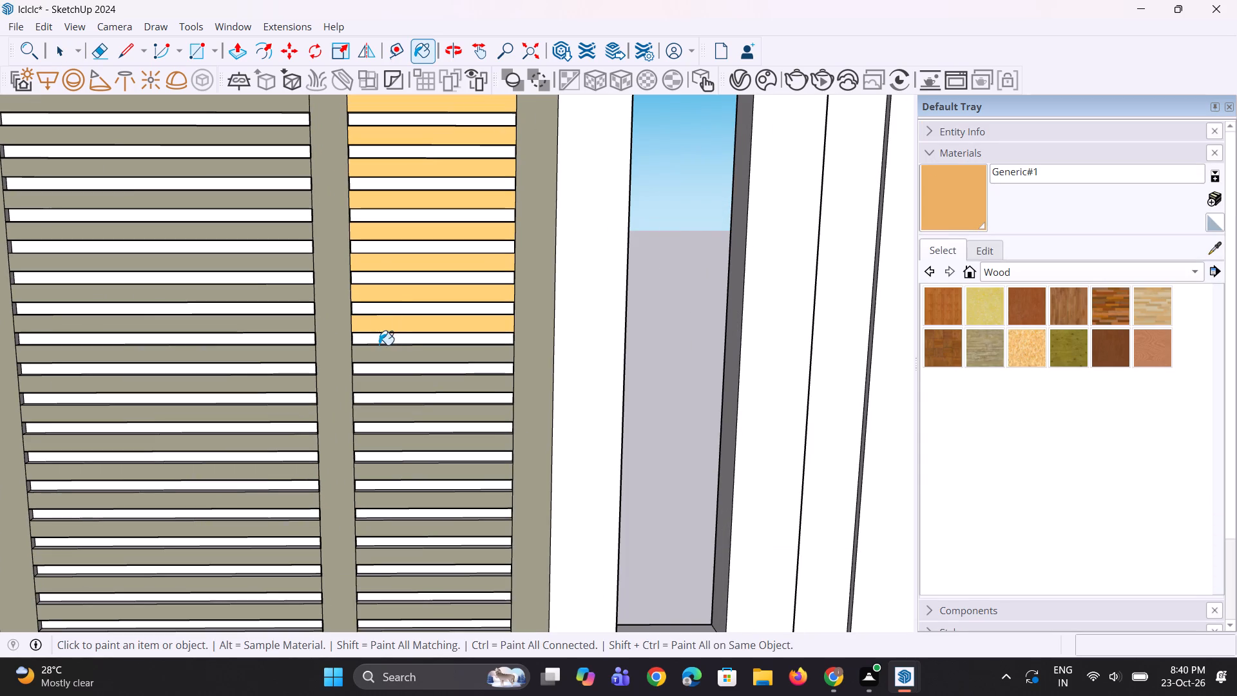
{"action": "left_click", "coordinate": [378, 361]}
{"action": "left_click", "coordinate": [388, 382]}
{"action": "left_click", "coordinate": [394, 408]}
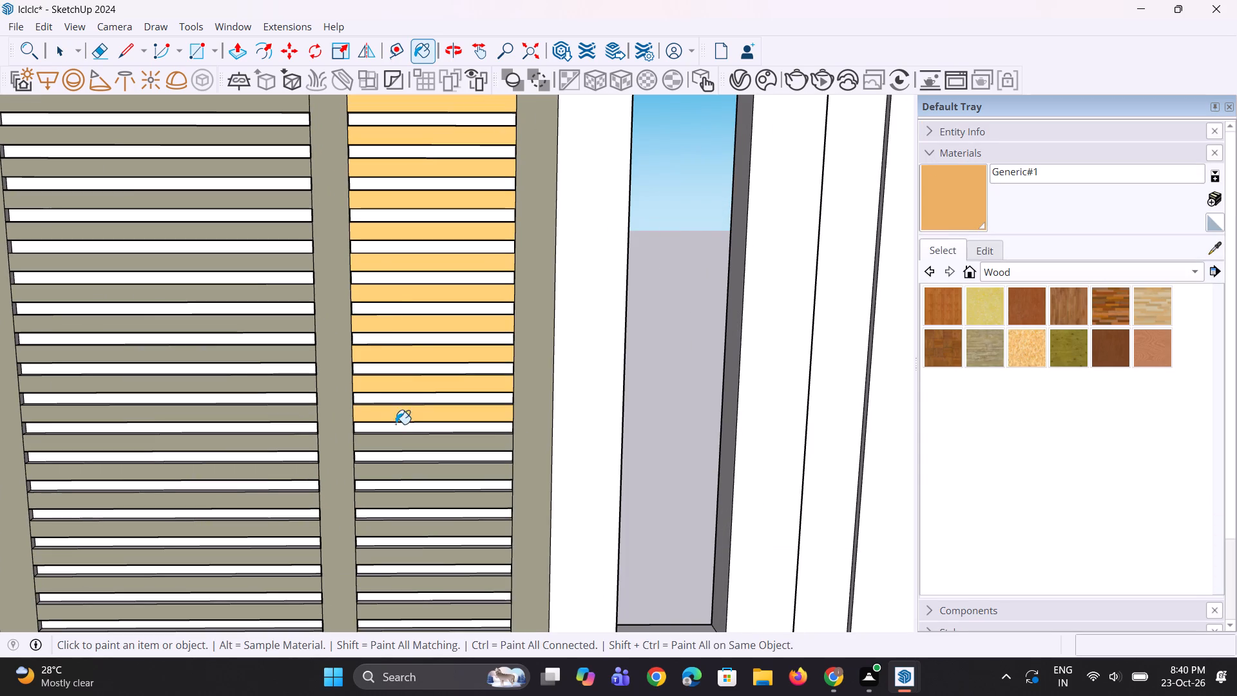
{"action": "left_click", "coordinate": [401, 439]}
{"action": "left_click", "coordinate": [419, 476]}
{"action": "left_click", "coordinate": [428, 501]}
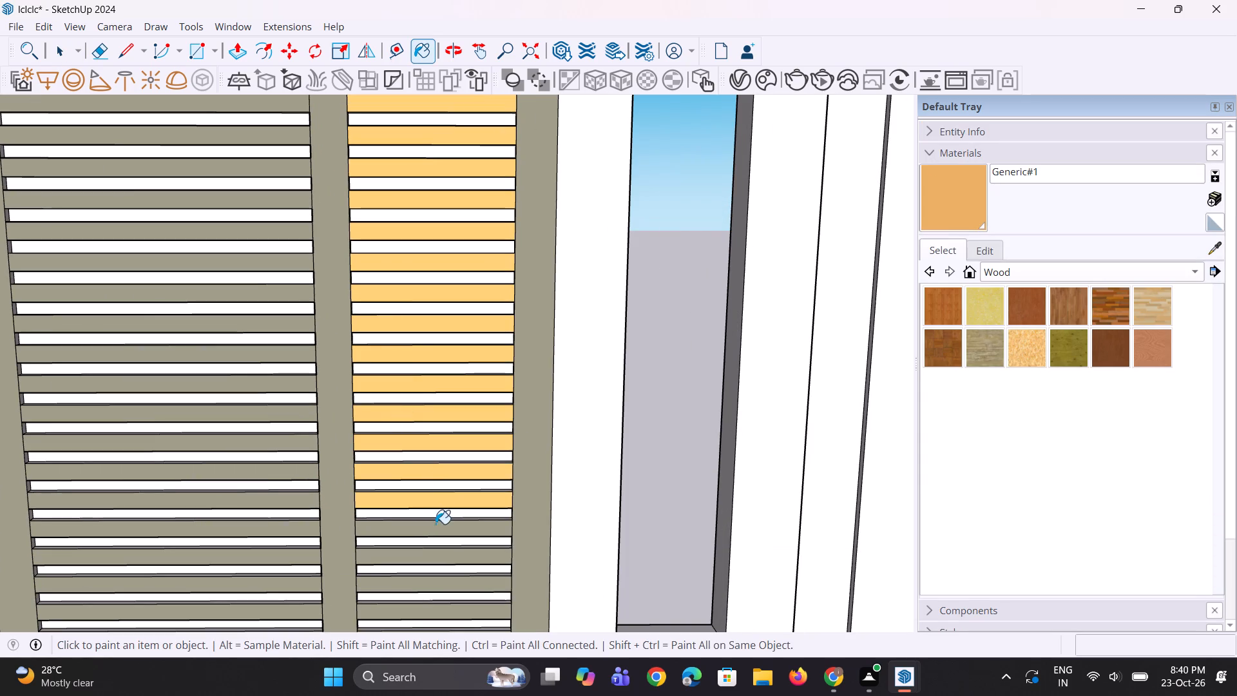
Paint the narrow column's last six slat faces above the bottom rail with Generic#1.
{"action": "left_click", "coordinate": [436, 525]}
{"action": "left_click", "coordinate": [444, 558]}
{"action": "left_click", "coordinate": [461, 584]}
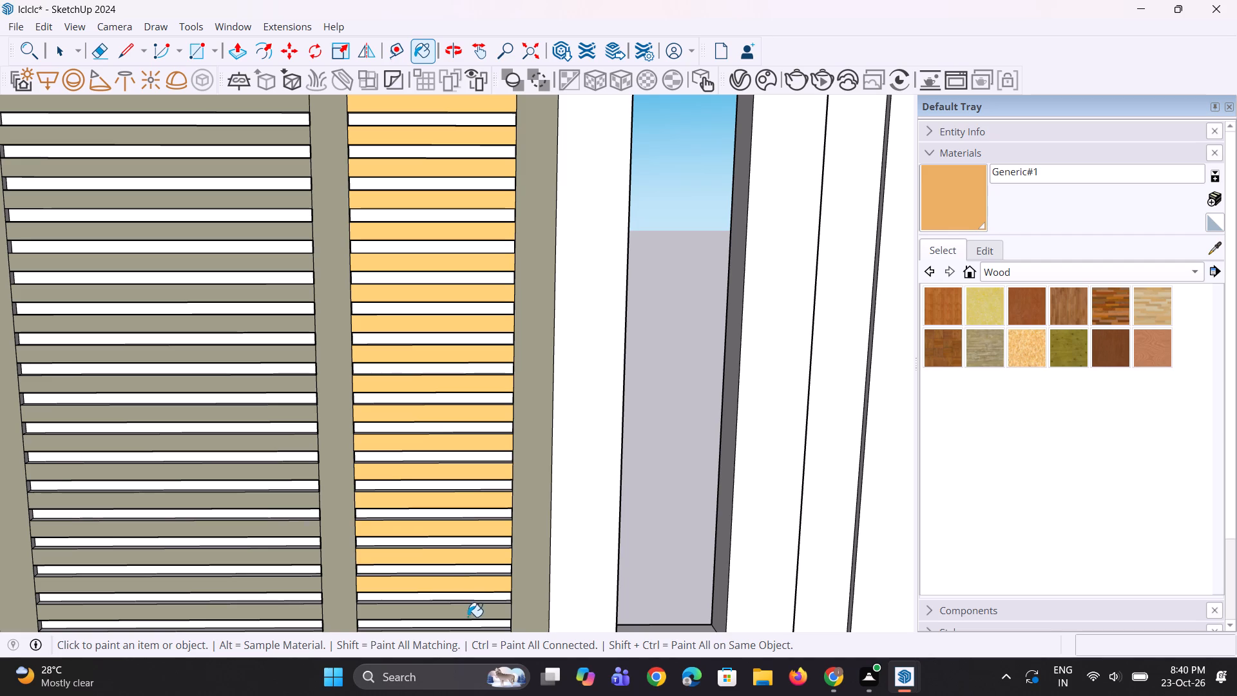
{"action": "left_click", "coordinate": [470, 612]}
{"action": "scroll", "coordinate": [499, 458], "scroll_direction": "down", "scroll_amount": 9}
{"action": "scroll", "coordinate": [442, 568], "scroll_direction": "up", "scroll_amount": 7}
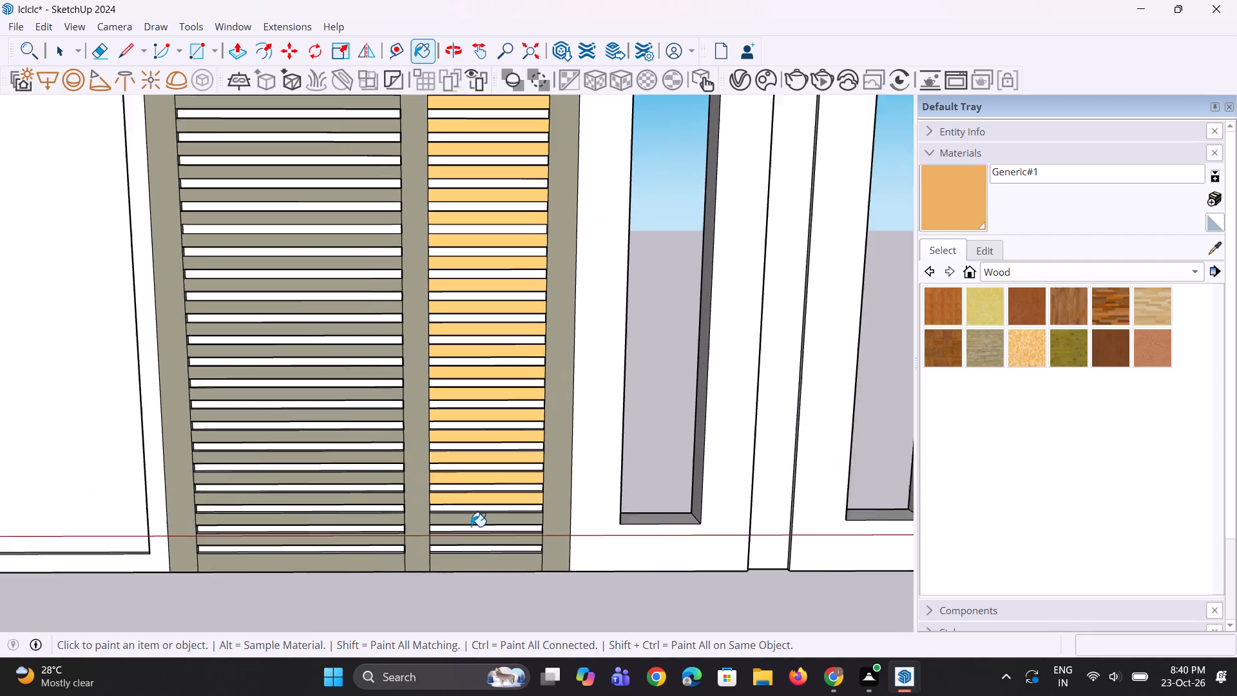
{"action": "left_click", "coordinate": [479, 516]}
{"action": "left_click", "coordinate": [478, 539]}
Paint the wide column's lowest nine slat faces with Generic#1 in the louvre section nearest the house.
{"action": "scroll", "coordinate": [362, 525], "scroll_direction": "up", "scroll_amount": 2}
{"action": "left_click", "coordinate": [365, 540]}
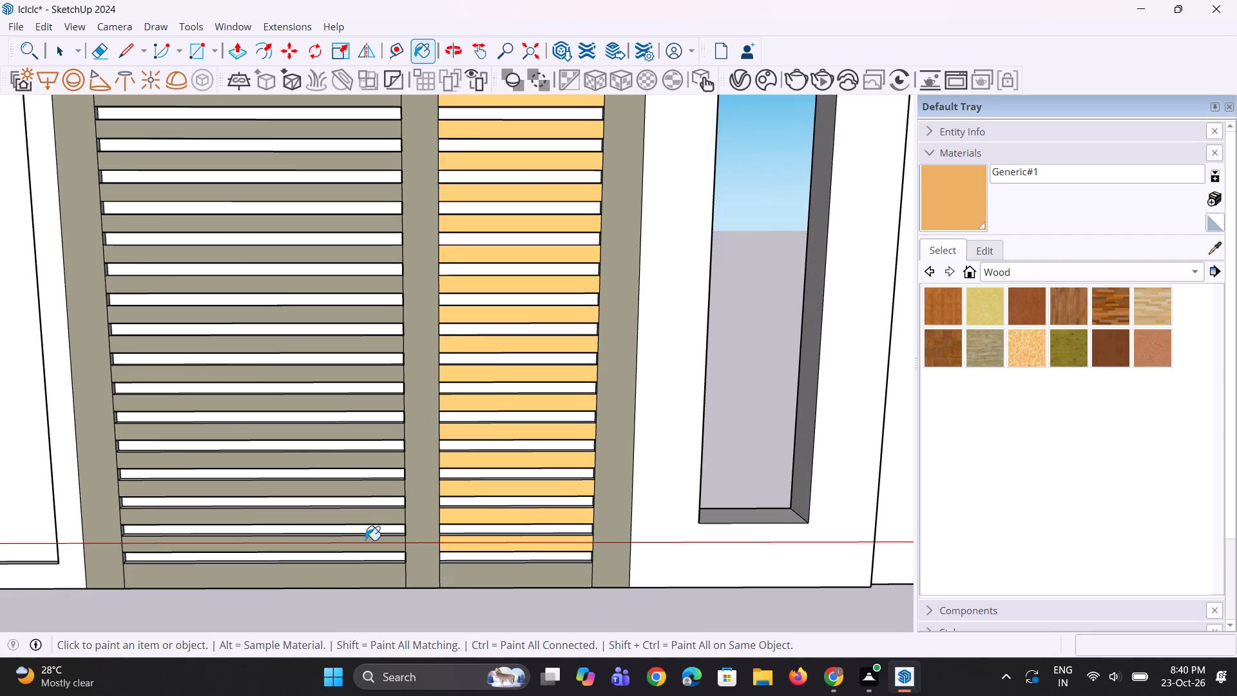
{"action": "left_click", "coordinate": [382, 517]}
{"action": "left_click", "coordinate": [387, 487]}
{"action": "left_click", "coordinate": [393, 456]}
{"action": "left_click", "coordinate": [388, 421]}
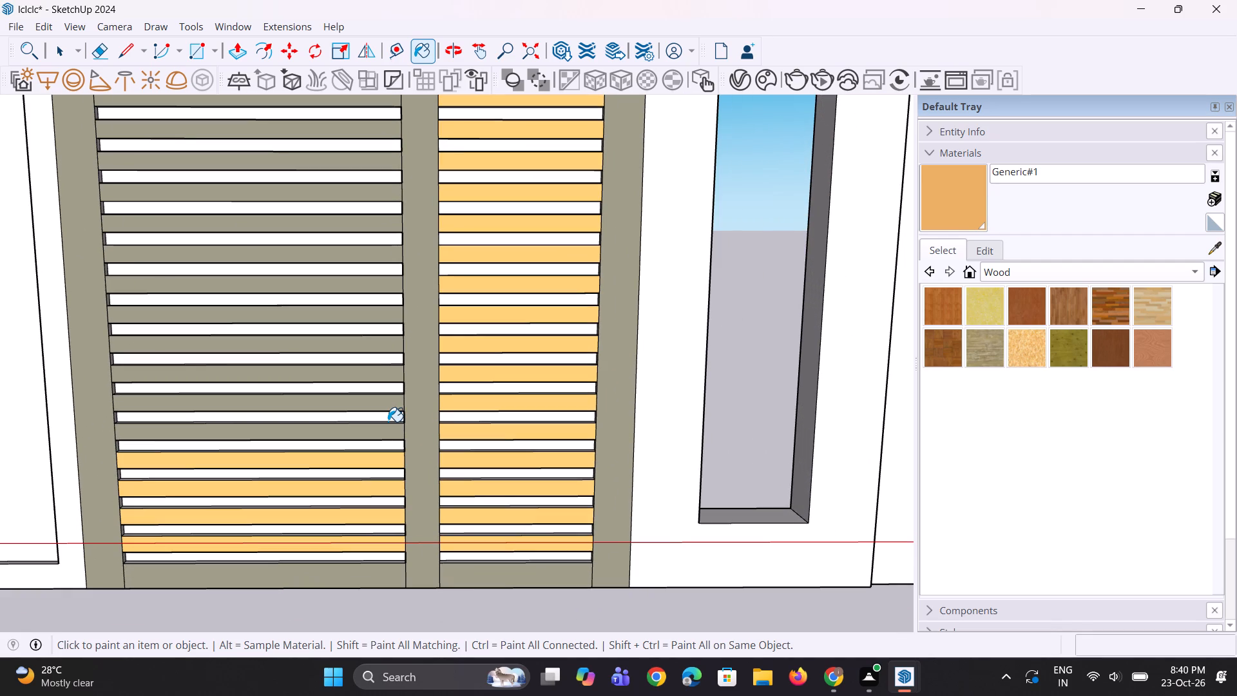
{"action": "left_click", "coordinate": [392, 428]}
{"action": "left_click", "coordinate": [397, 405]}
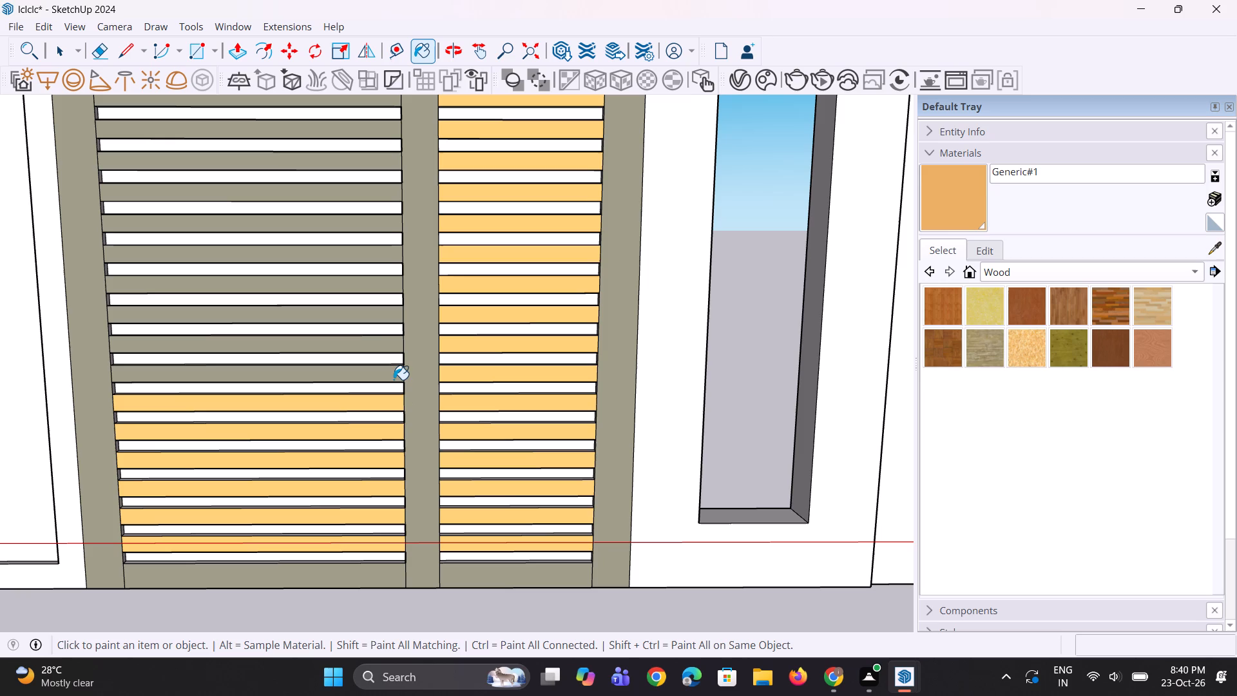
{"action": "left_click", "coordinate": [394, 380]}
{"action": "left_click", "coordinate": [384, 345]}
{"action": "left_click", "coordinate": [378, 315]}
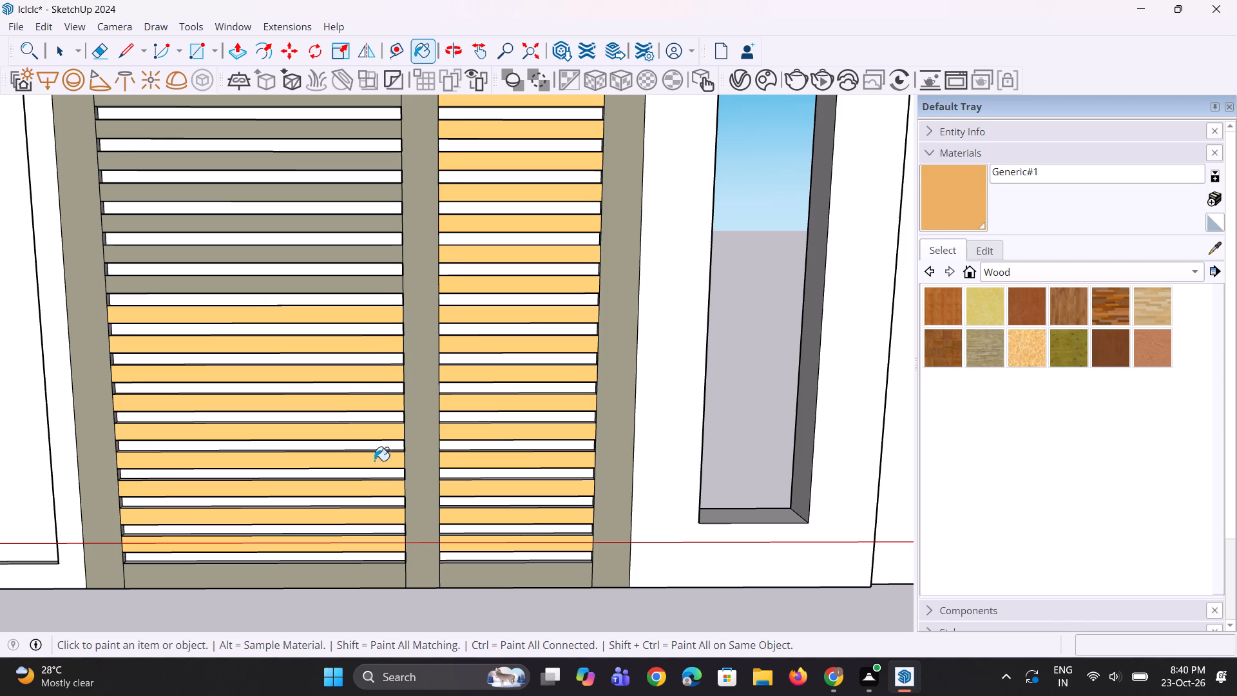
Paint the next nine slat faces up the same wide column with Generic#1.
{"action": "scroll", "coordinate": [376, 488], "scroll_direction": "down", "scroll_amount": 9}
{"action": "scroll", "coordinate": [303, 282], "scroll_direction": "up", "scroll_amount": 6}
{"action": "scroll", "coordinate": [407, 507], "scroll_direction": "up", "scroll_amount": 2}
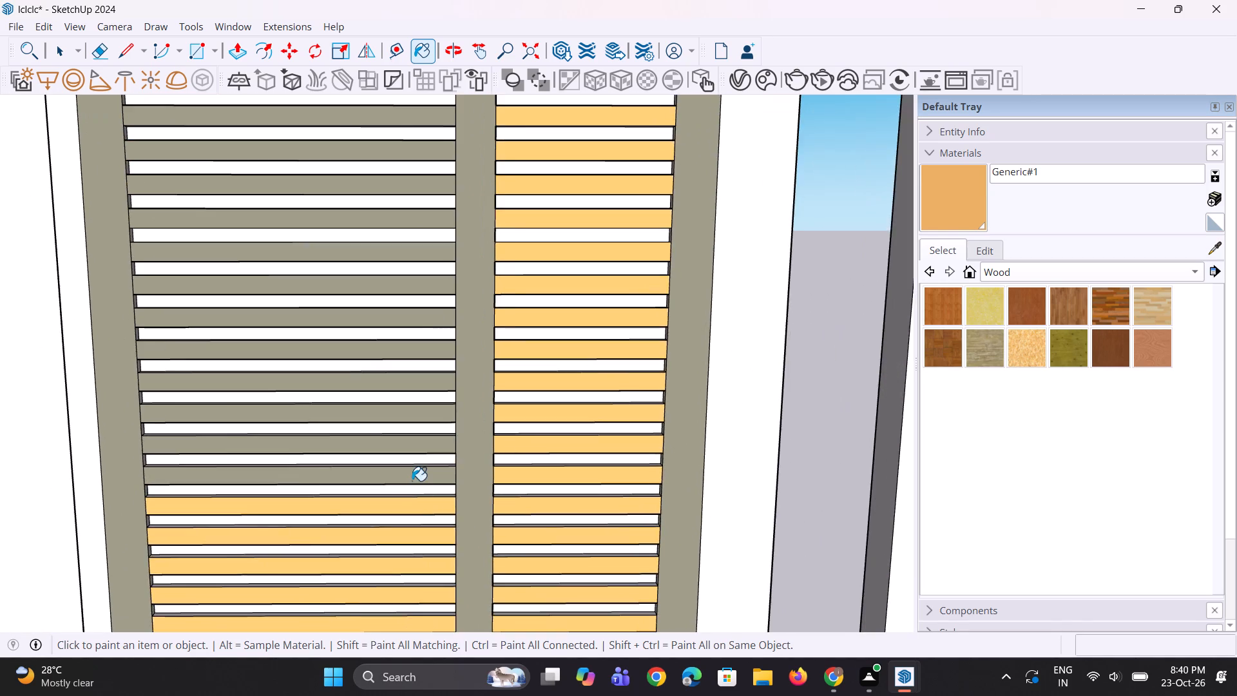
{"action": "scroll", "coordinate": [412, 481], "scroll_direction": "up", "scroll_amount": 3}
{"action": "left_click", "coordinate": [412, 480]}
{"action": "left_click", "coordinate": [419, 447]}
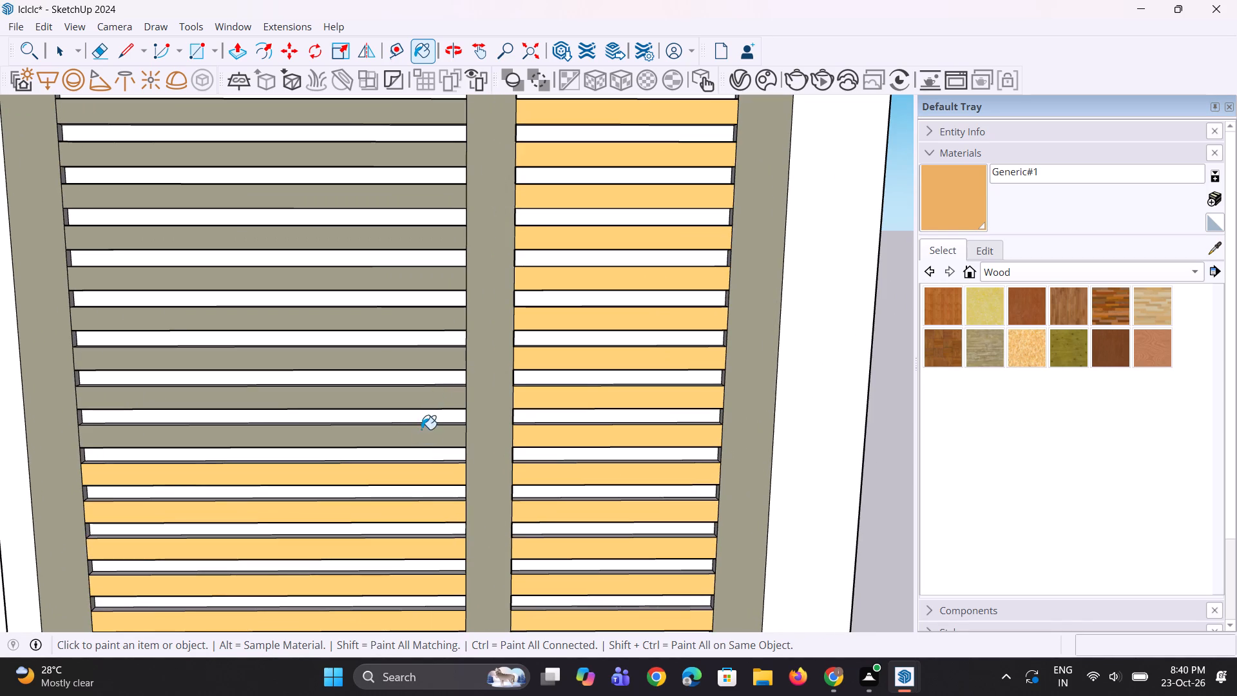
{"action": "left_click", "coordinate": [421, 429]}
{"action": "left_click", "coordinate": [425, 403]}
{"action": "left_click", "coordinate": [422, 359]}
{"action": "left_click", "coordinate": [424, 326]}
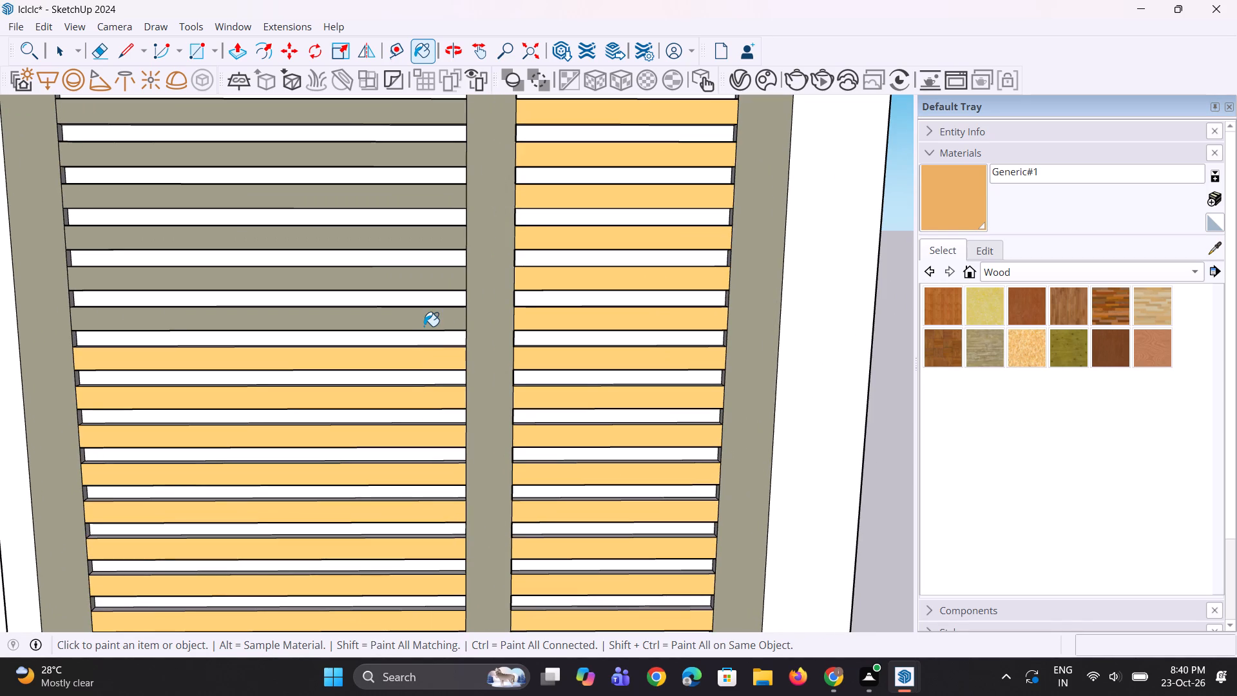
{"action": "left_click", "coordinate": [450, 275]}
{"action": "left_click", "coordinate": [443, 239]}
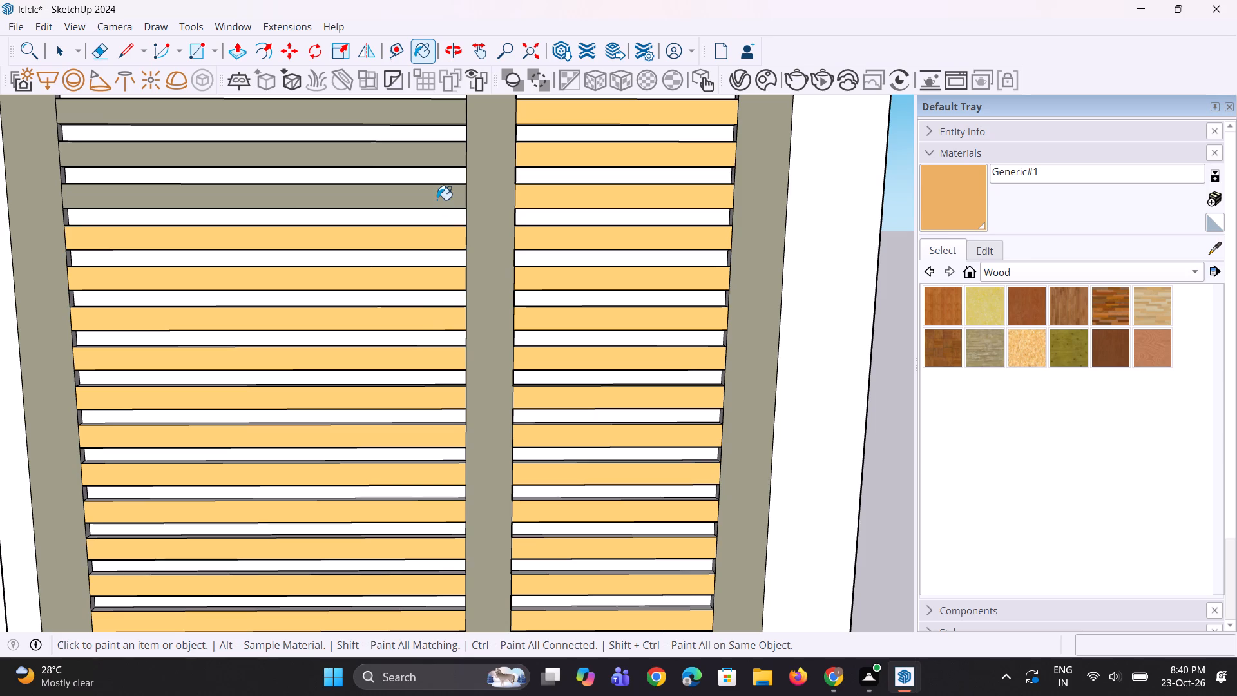
{"action": "left_click", "coordinate": [437, 199]}
{"action": "left_click", "coordinate": [437, 158]}
Paint the three slats still olive grey in the upper part of the wide column with Generic#1.
{"action": "scroll", "coordinate": [432, 443], "scroll_direction": "down", "scroll_amount": 8}
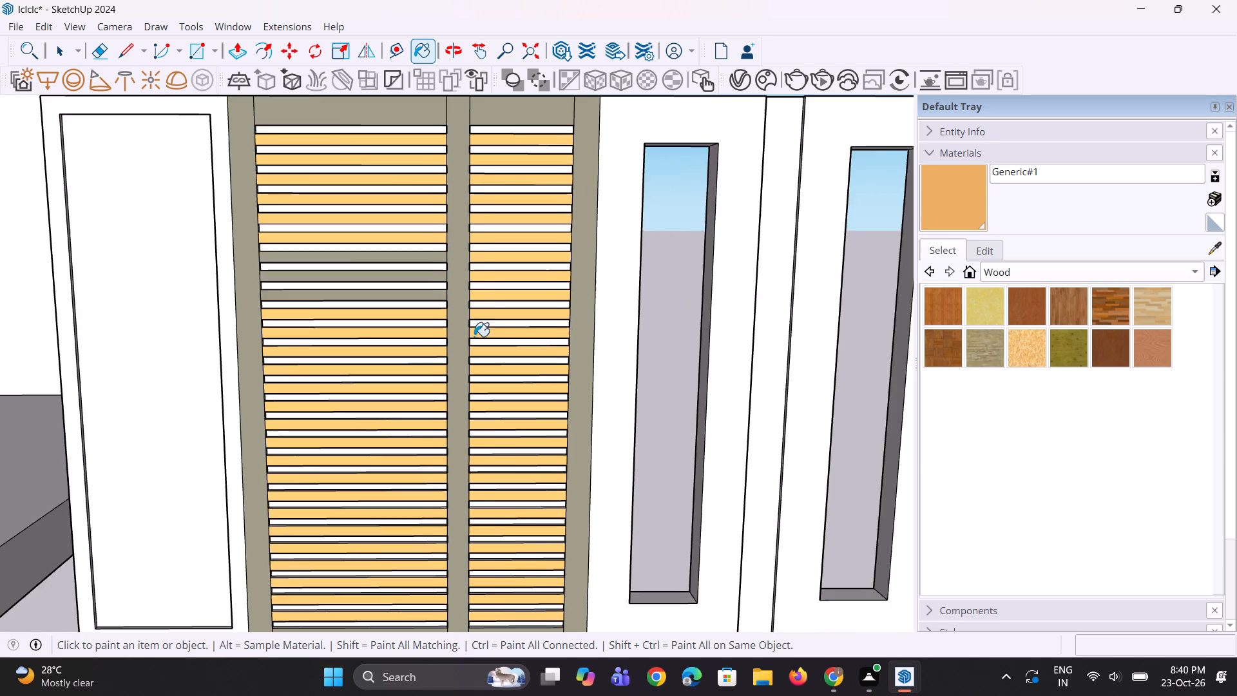
{"action": "scroll", "coordinate": [432, 188], "scroll_direction": "up", "scroll_amount": 1}
{"action": "scroll", "coordinate": [414, 262], "scroll_direction": "up", "scroll_amount": 7}
{"action": "left_click", "coordinate": [440, 259]}
{"action": "left_click", "coordinate": [445, 306]}
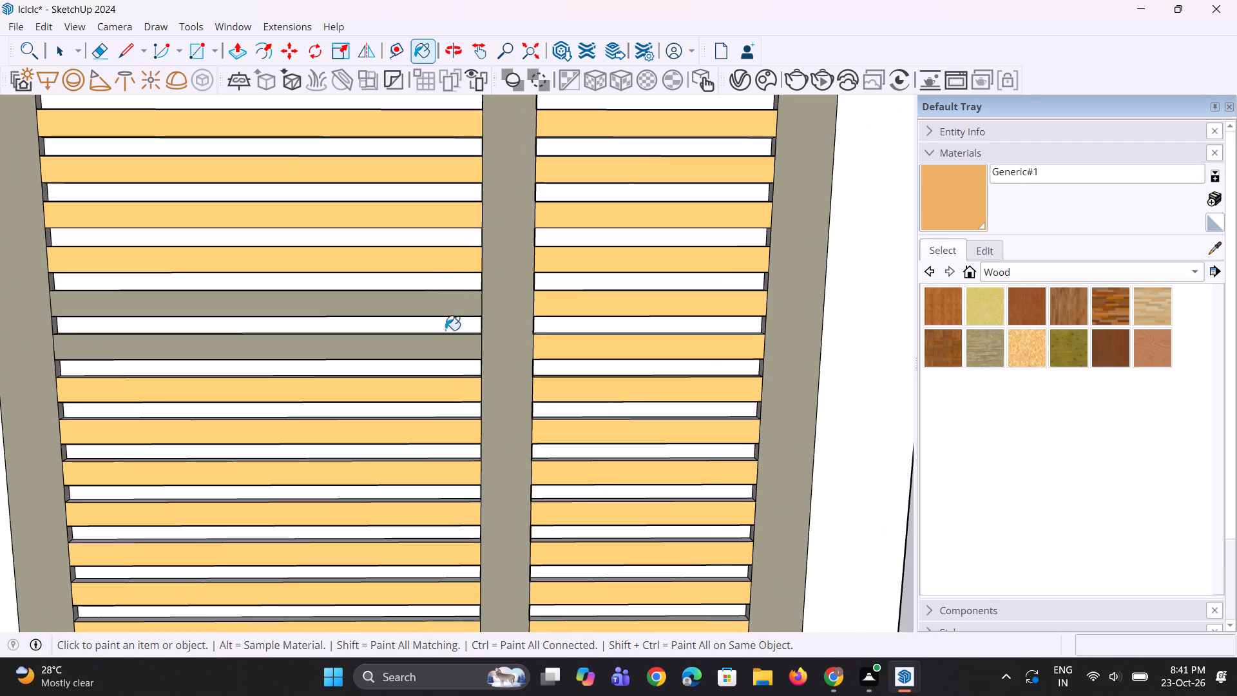
{"action": "left_click", "coordinate": [449, 350]}
In the louvre section farther from the house, paint the narrow column's top five slats and the wide column's top slat with Generic#1.
{"action": "scroll", "coordinate": [340, 356], "scroll_direction": "down", "scroll_amount": 16}
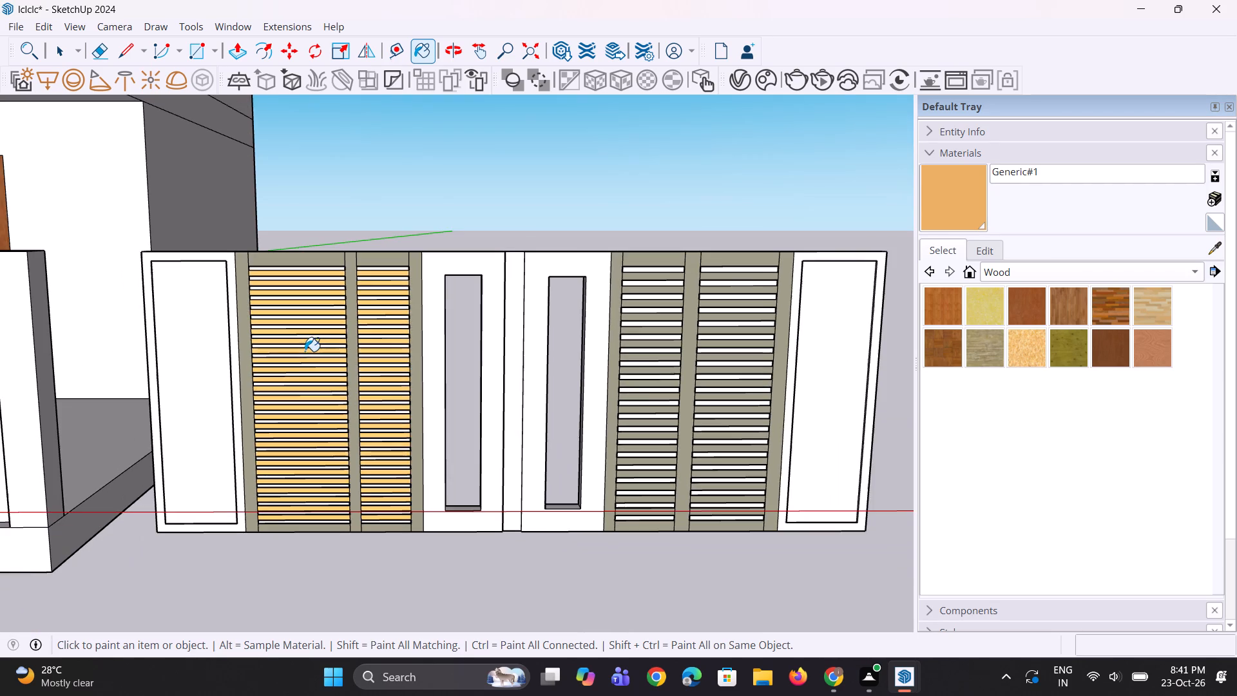
{"action": "scroll", "coordinate": [660, 287], "scroll_direction": "up", "scroll_amount": 9}
{"action": "left_click", "coordinate": [680, 262]}
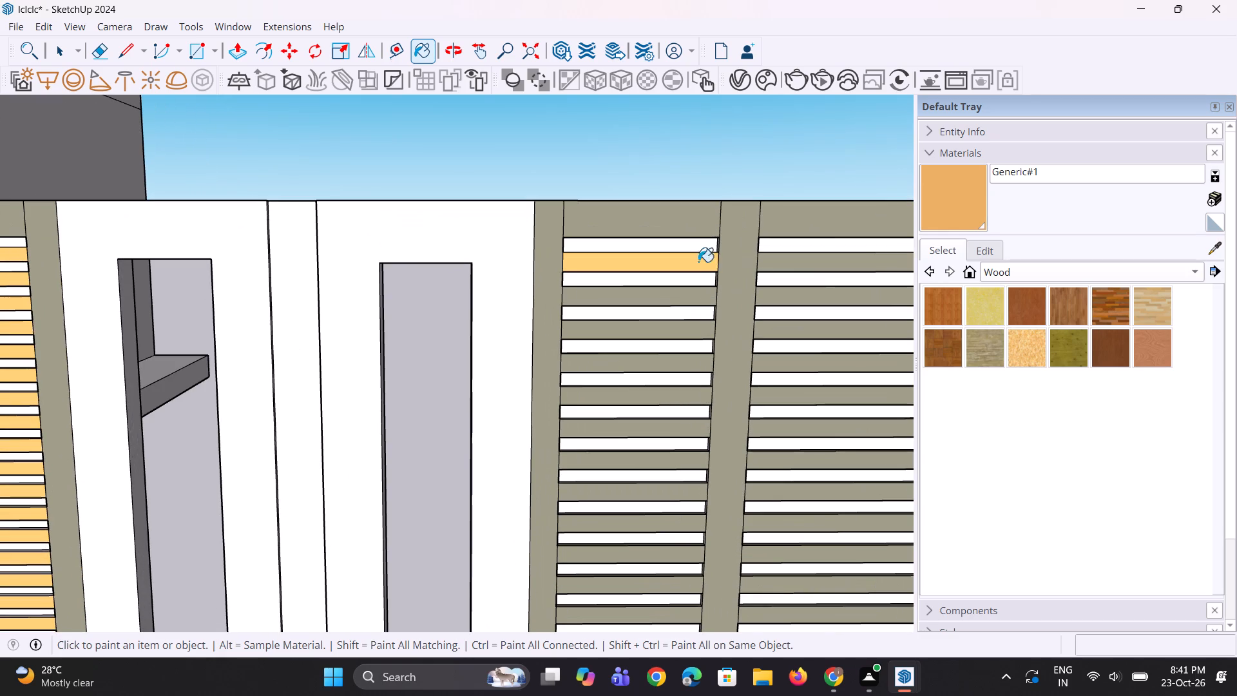
{"action": "left_click", "coordinate": [792, 267]}
{"action": "left_click", "coordinate": [692, 305]}
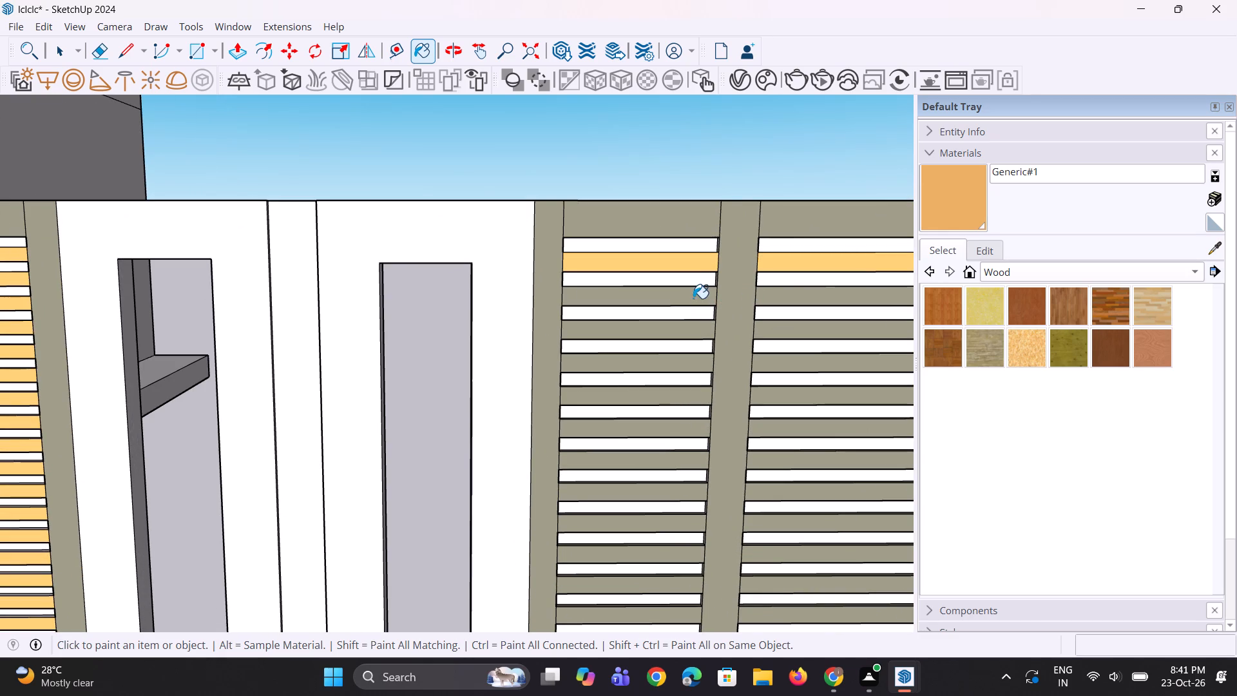
{"action": "left_click", "coordinate": [692, 298]}
{"action": "left_click", "coordinate": [691, 329]}
{"action": "left_click", "coordinate": [695, 355]}
{"action": "left_click", "coordinate": [686, 394]}
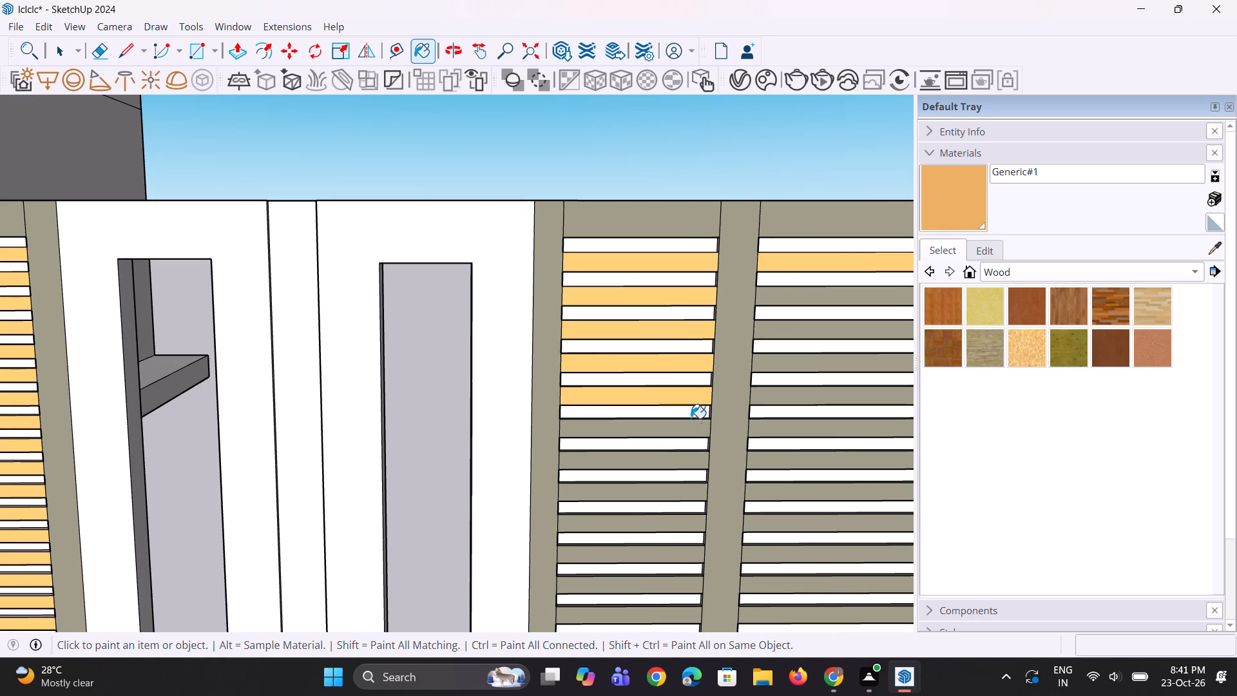
Paint the next seven slat faces down that section's narrow column with Generic#1.
{"action": "left_click", "coordinate": [691, 427]}
{"action": "left_click", "coordinate": [692, 463]}
{"action": "left_click", "coordinate": [696, 489]}
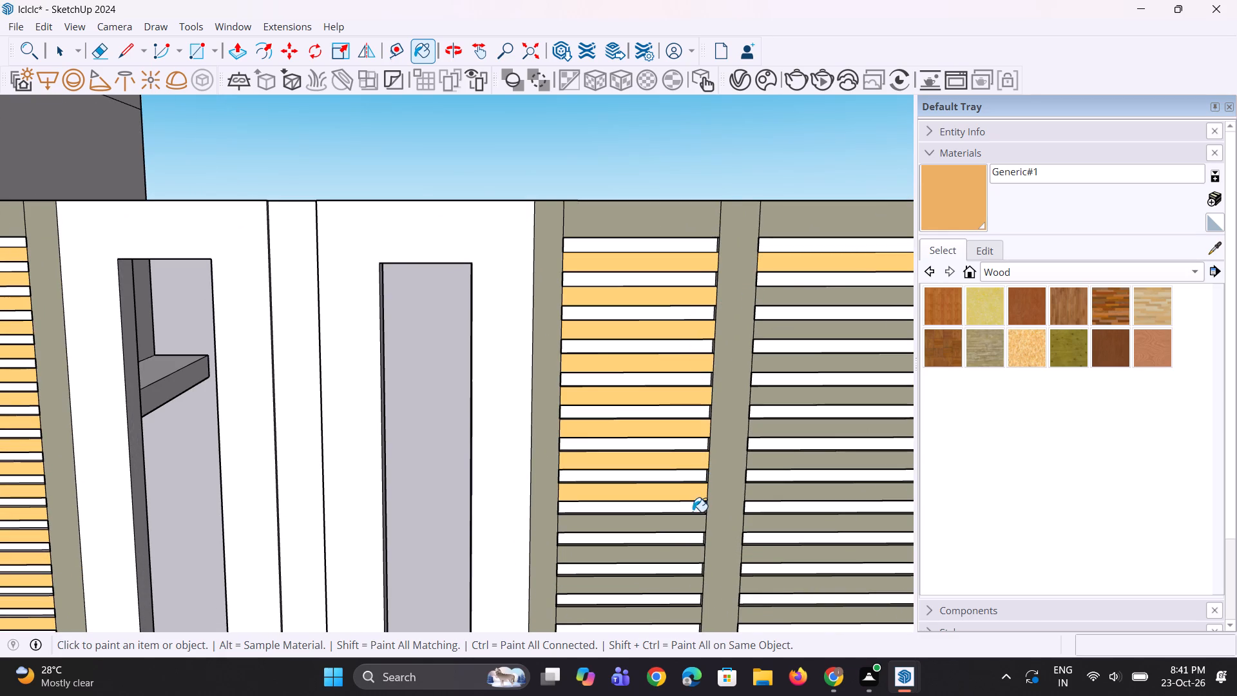
{"action": "left_click", "coordinate": [693, 517]}
{"action": "left_click", "coordinate": [693, 552]}
{"action": "left_click", "coordinate": [700, 585]}
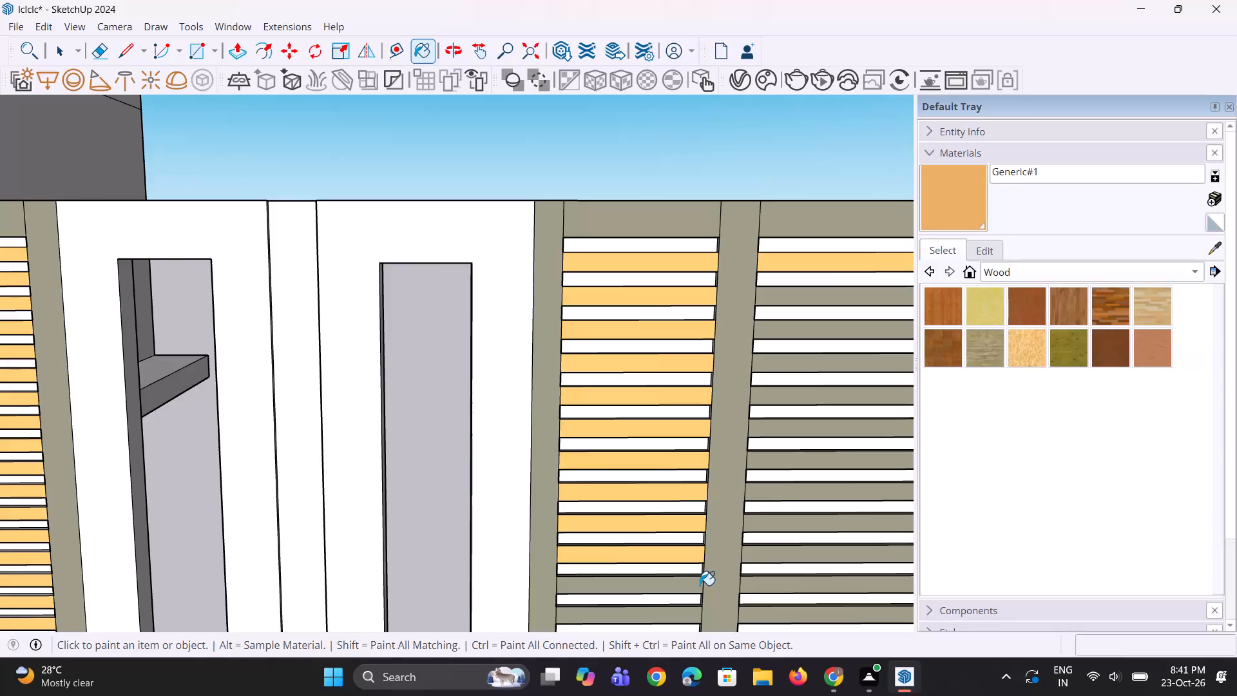
{"action": "left_click", "coordinate": [693, 615]}
Paint the wide column's eleven slats below its top slat with Generic#1 in the section farther from the house.
{"action": "left_click", "coordinate": [762, 608]}
{"action": "left_click", "coordinate": [770, 584]}
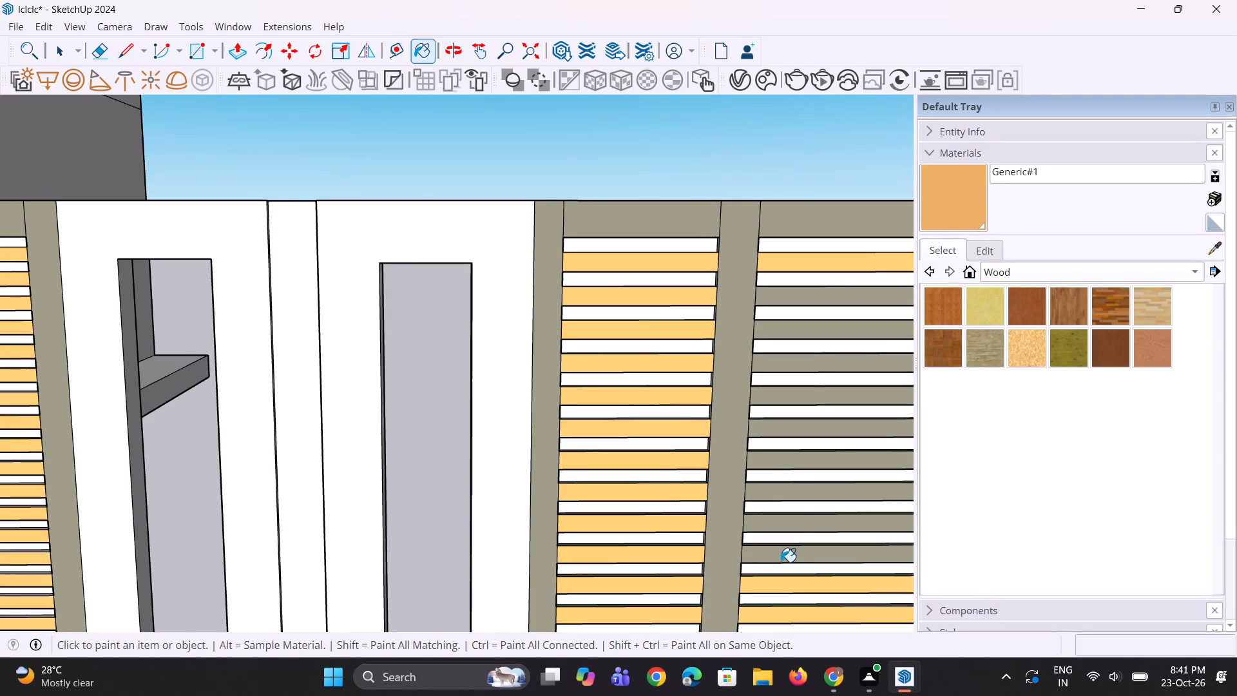
{"action": "left_click", "coordinate": [782, 560]}
{"action": "left_click", "coordinate": [793, 521]}
{"action": "left_click", "coordinate": [799, 494]}
{"action": "left_click", "coordinate": [802, 463]}
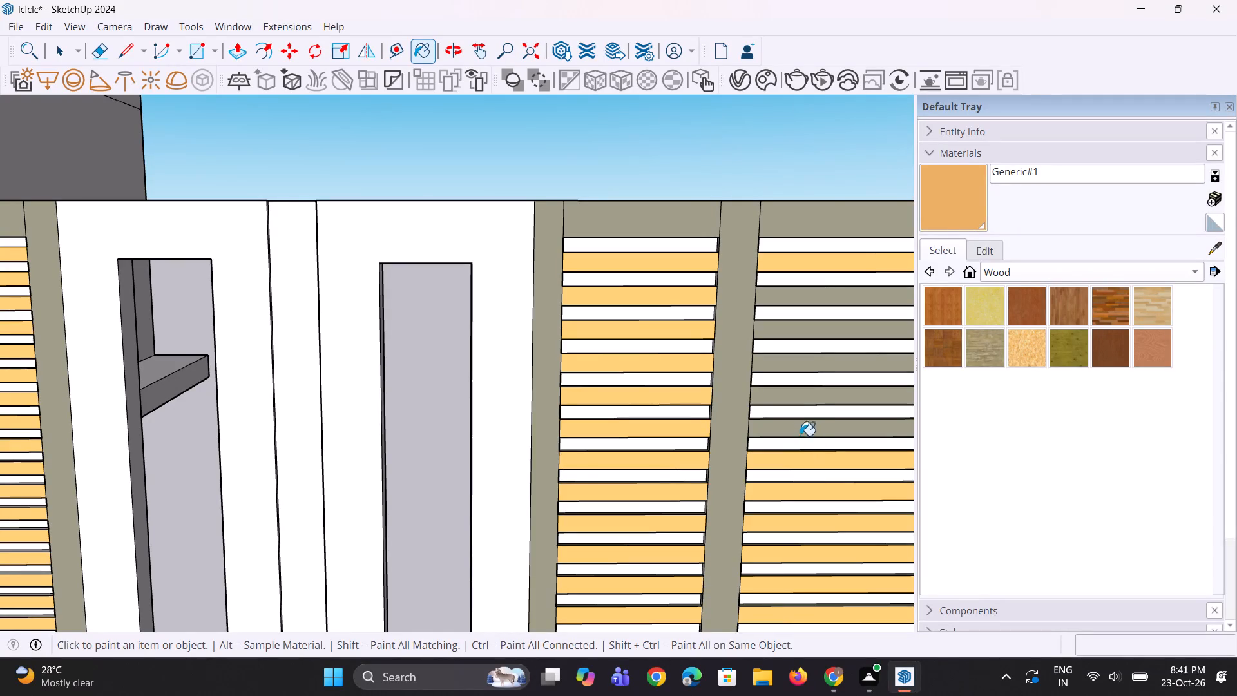
{"action": "left_click", "coordinate": [800, 426]}
{"action": "left_click", "coordinate": [800, 401]}
{"action": "left_click", "coordinate": [803, 362]}
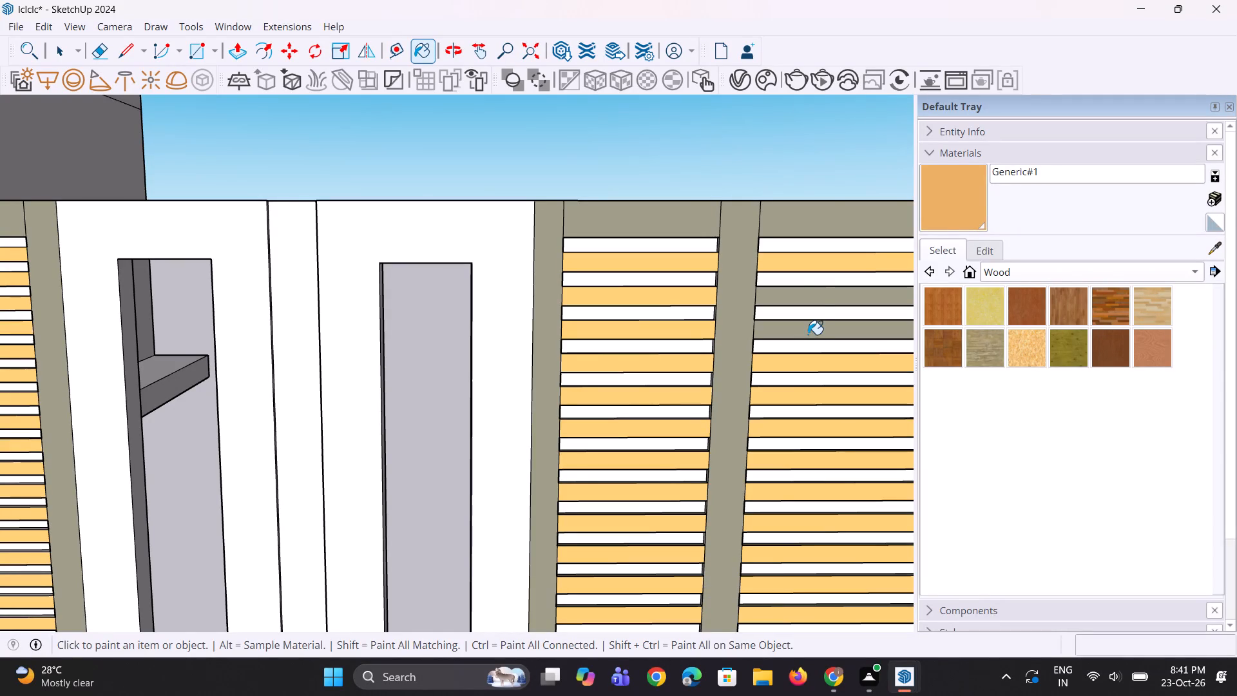
{"action": "left_click", "coordinate": [808, 334]}
{"action": "left_click", "coordinate": [811, 296]}
Paint the narrow column's last seven slats above the bottom rail with Generic#1 in the section farther from the house.
{"action": "scroll", "coordinate": [693, 253], "scroll_direction": "down", "scroll_amount": 14}
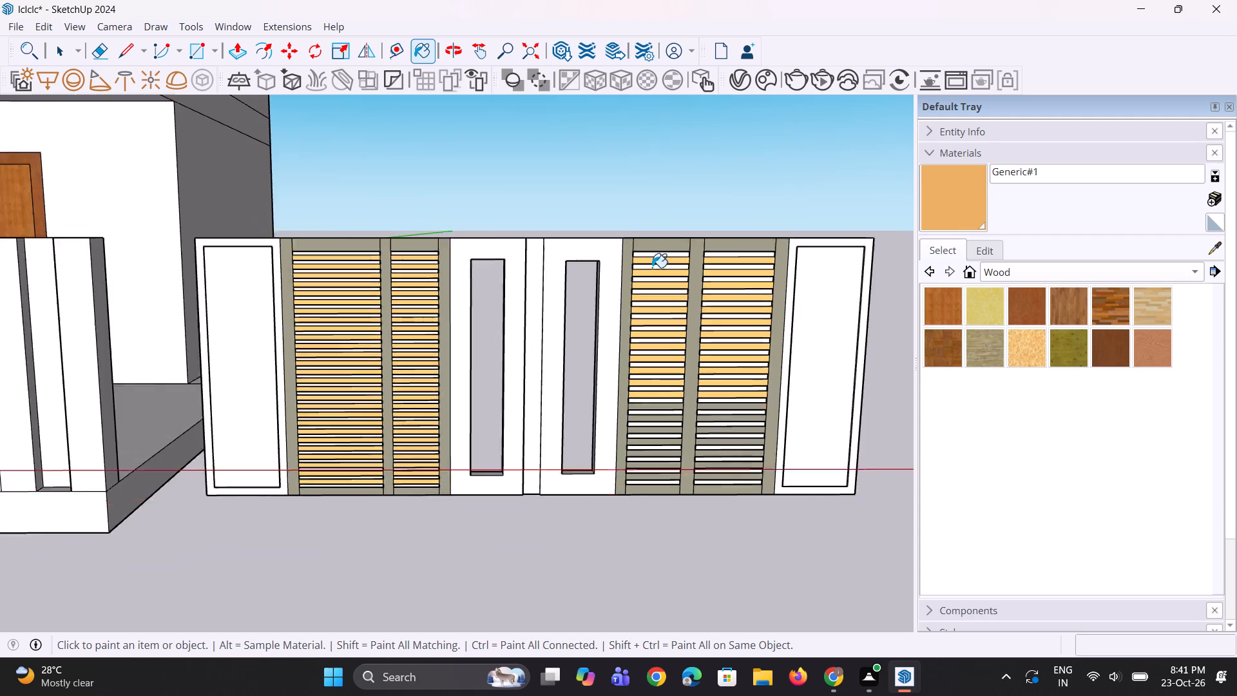
{"action": "scroll", "coordinate": [664, 515], "scroll_direction": "up", "scroll_amount": 5}
{"action": "scroll", "coordinate": [698, 161], "scroll_direction": "up", "scroll_amount": 3}
{"action": "scroll", "coordinate": [662, 335], "scroll_direction": "up", "scroll_amount": 7}
{"action": "left_click", "coordinate": [666, 345]}
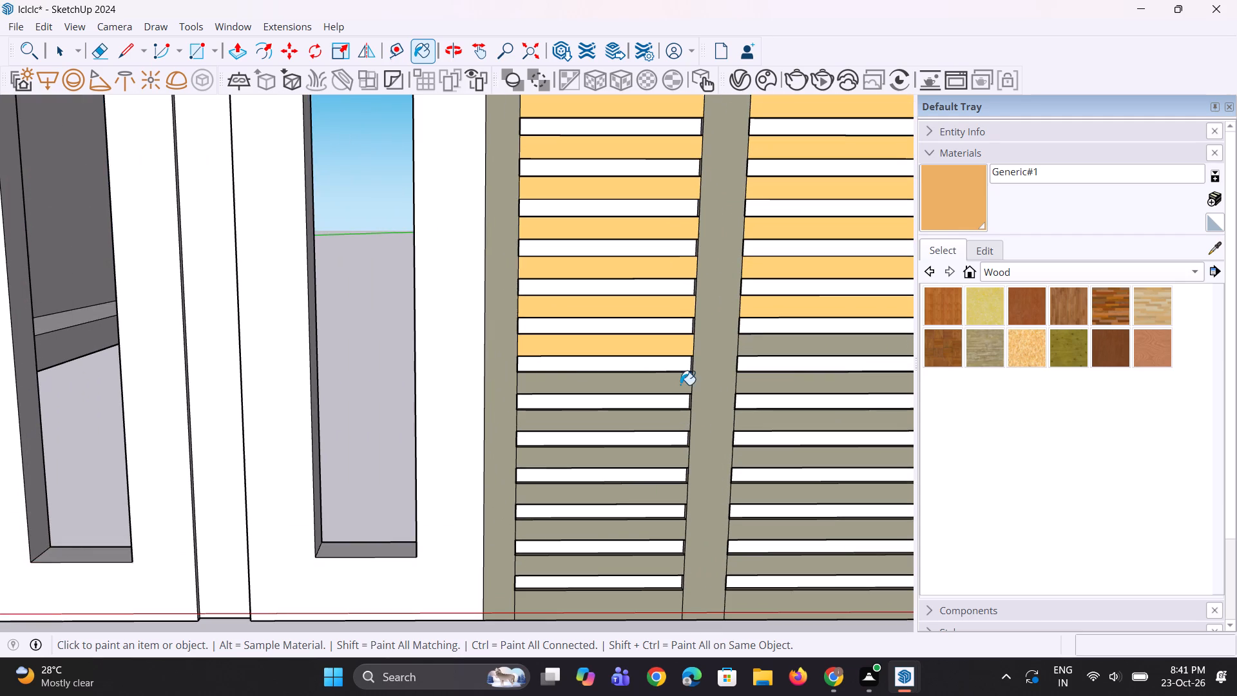
{"action": "left_click", "coordinate": [682, 387]}
{"action": "left_click", "coordinate": [678, 412]}
{"action": "left_click", "coordinate": [671, 455]}
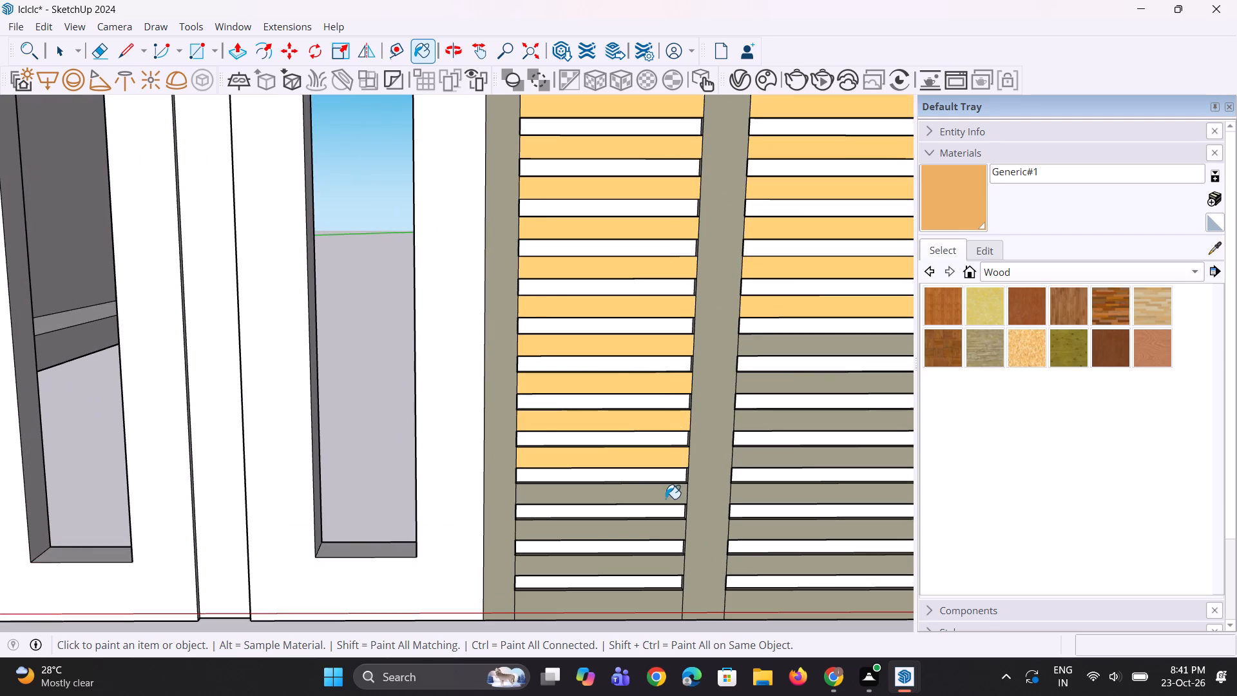
{"action": "left_click", "coordinate": [666, 499]}
{"action": "scroll", "coordinate": [592, 379], "scroll_direction": "down", "scroll_amount": 2}
{"action": "scroll", "coordinate": [600, 539], "scroll_direction": "up", "scroll_amount": 2}
{"action": "left_click", "coordinate": [622, 496]}
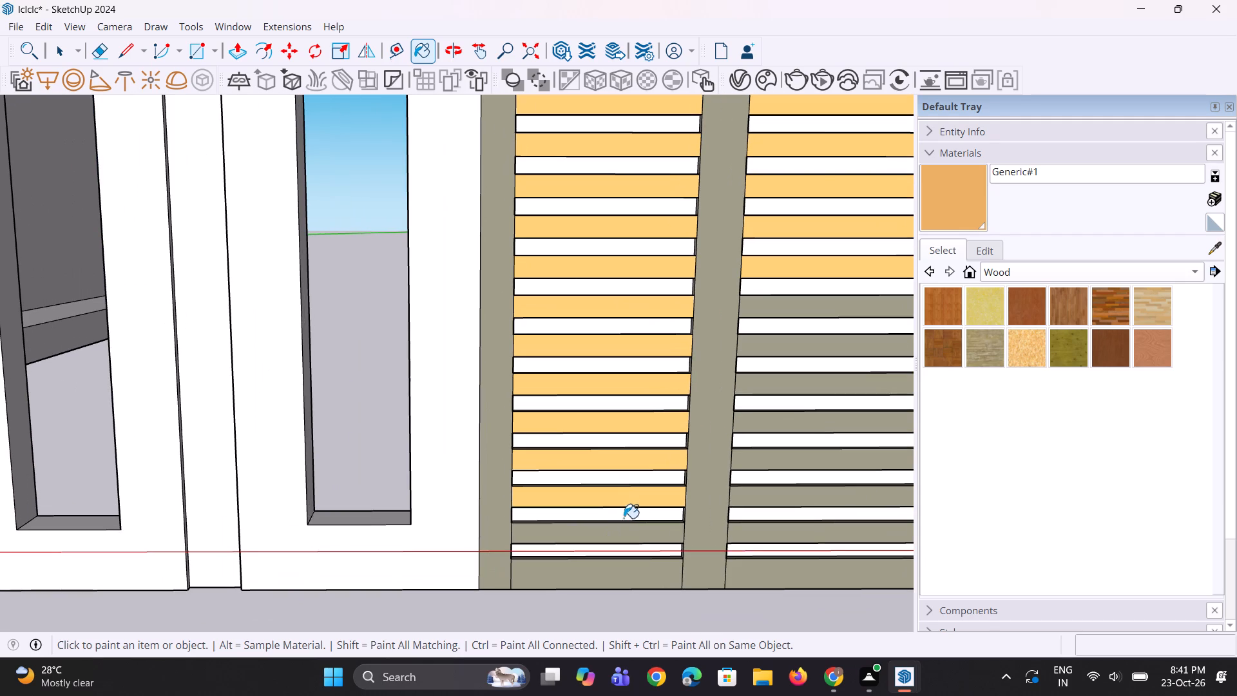
{"action": "left_click", "coordinate": [624, 535]}
Paint the adjoining wide column's seven remaining lower slats with Generic#1.
{"action": "left_click", "coordinate": [754, 536]}
{"action": "left_click", "coordinate": [760, 500]}
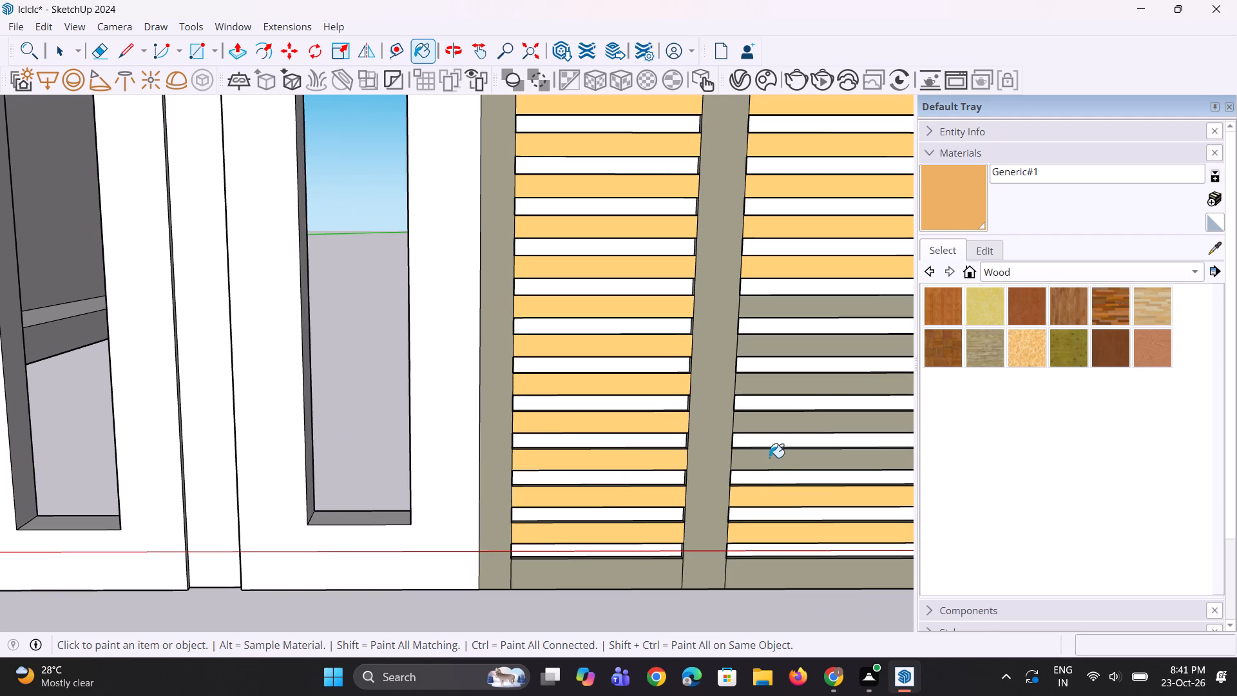
{"action": "left_click", "coordinate": [770, 456]}
{"action": "left_click", "coordinate": [774, 429]}
{"action": "left_click", "coordinate": [780, 389]}
{"action": "left_click", "coordinate": [783, 343]}
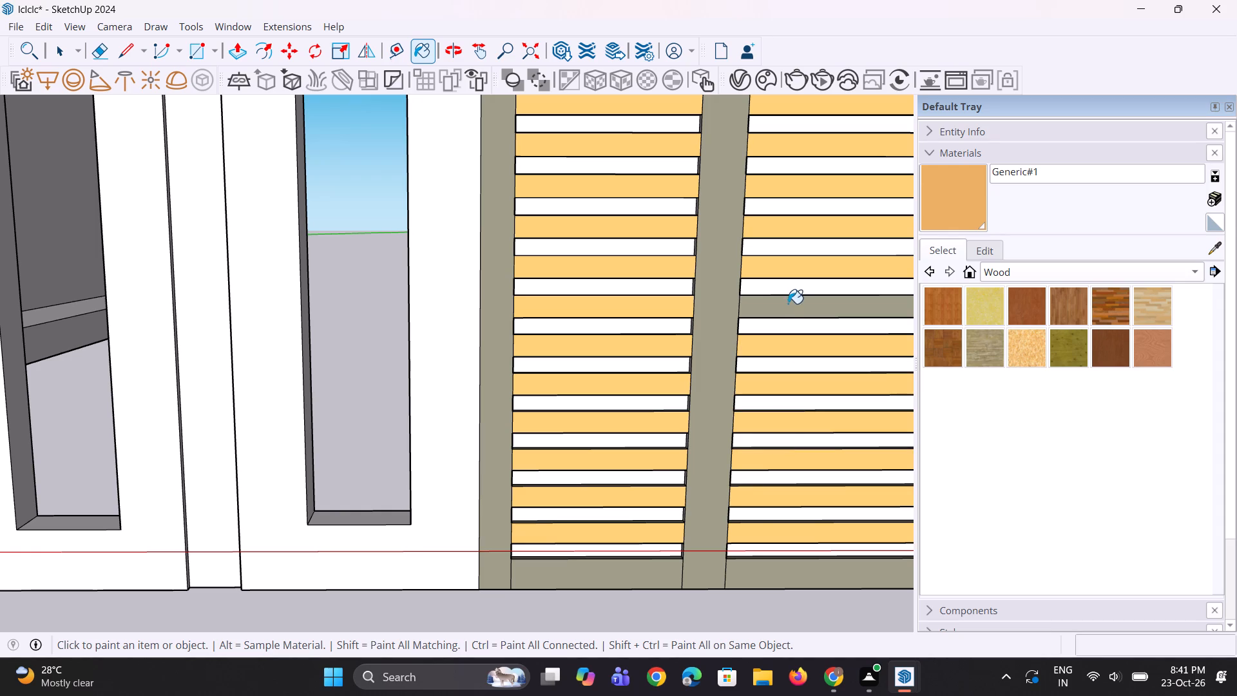
{"action": "left_click", "coordinate": [788, 304]}
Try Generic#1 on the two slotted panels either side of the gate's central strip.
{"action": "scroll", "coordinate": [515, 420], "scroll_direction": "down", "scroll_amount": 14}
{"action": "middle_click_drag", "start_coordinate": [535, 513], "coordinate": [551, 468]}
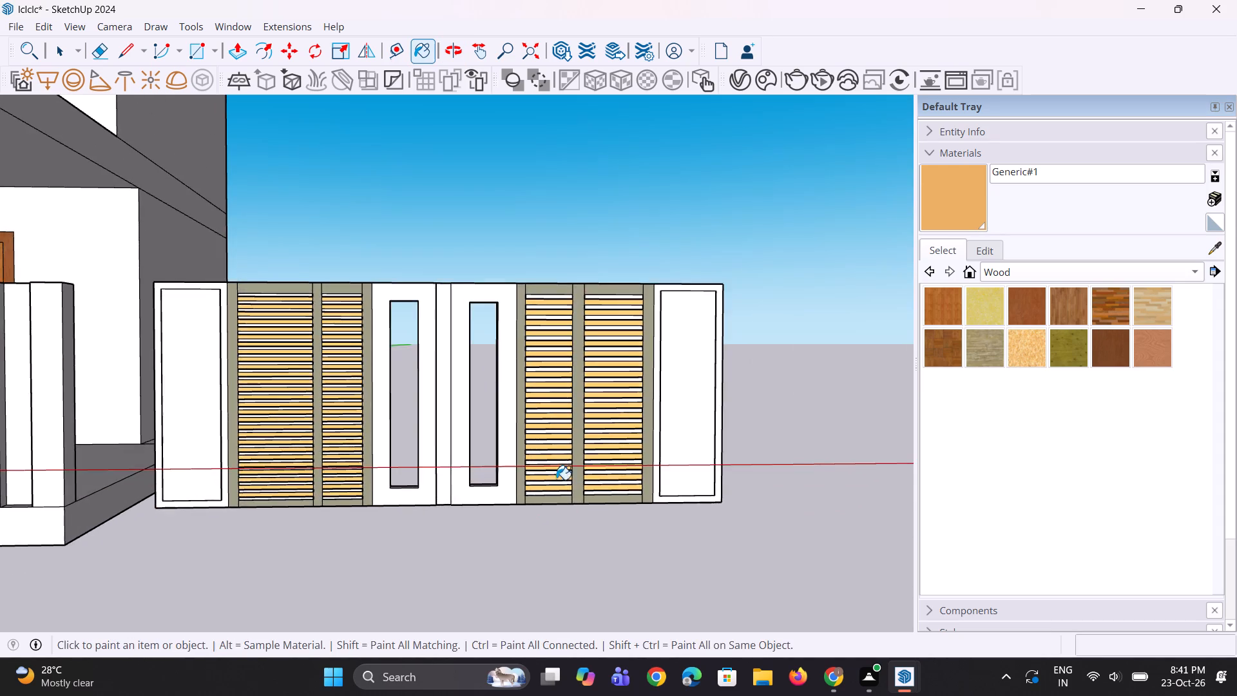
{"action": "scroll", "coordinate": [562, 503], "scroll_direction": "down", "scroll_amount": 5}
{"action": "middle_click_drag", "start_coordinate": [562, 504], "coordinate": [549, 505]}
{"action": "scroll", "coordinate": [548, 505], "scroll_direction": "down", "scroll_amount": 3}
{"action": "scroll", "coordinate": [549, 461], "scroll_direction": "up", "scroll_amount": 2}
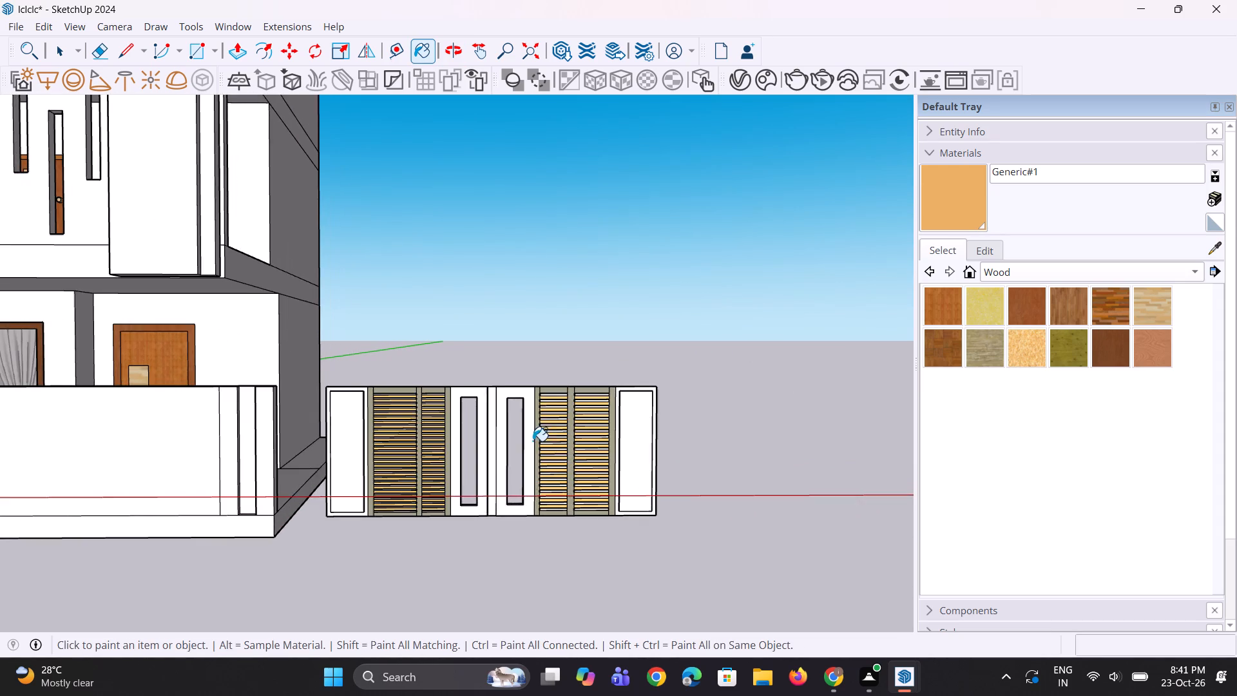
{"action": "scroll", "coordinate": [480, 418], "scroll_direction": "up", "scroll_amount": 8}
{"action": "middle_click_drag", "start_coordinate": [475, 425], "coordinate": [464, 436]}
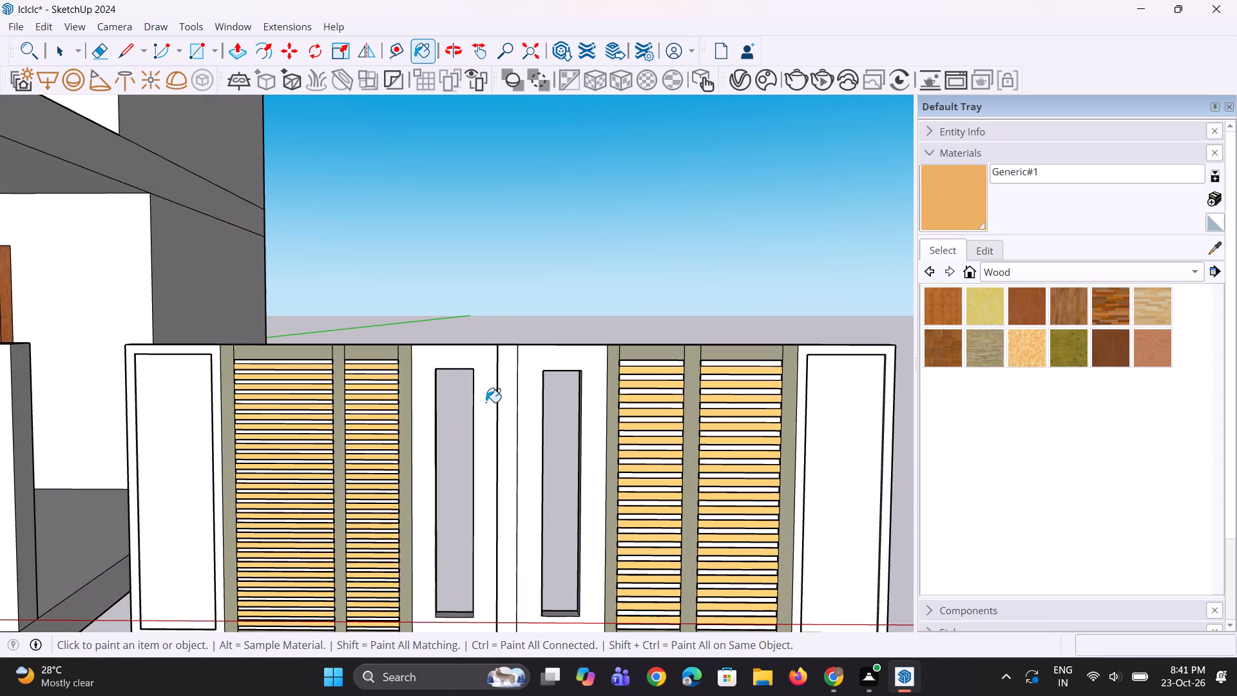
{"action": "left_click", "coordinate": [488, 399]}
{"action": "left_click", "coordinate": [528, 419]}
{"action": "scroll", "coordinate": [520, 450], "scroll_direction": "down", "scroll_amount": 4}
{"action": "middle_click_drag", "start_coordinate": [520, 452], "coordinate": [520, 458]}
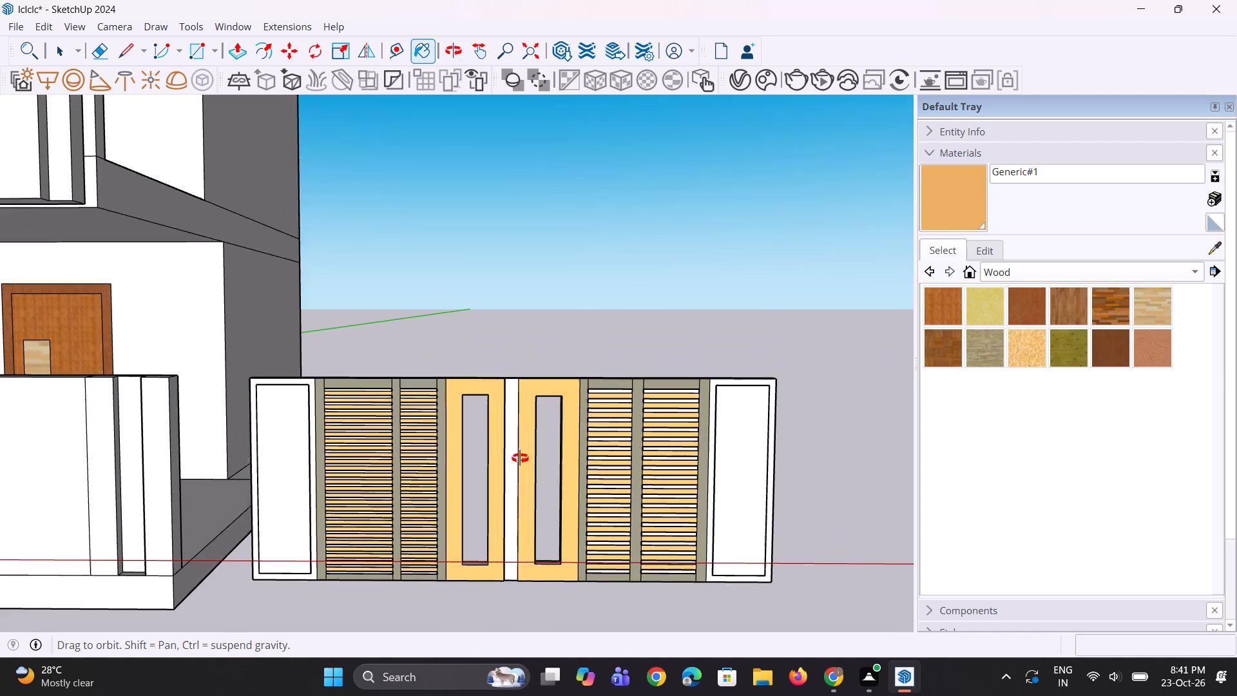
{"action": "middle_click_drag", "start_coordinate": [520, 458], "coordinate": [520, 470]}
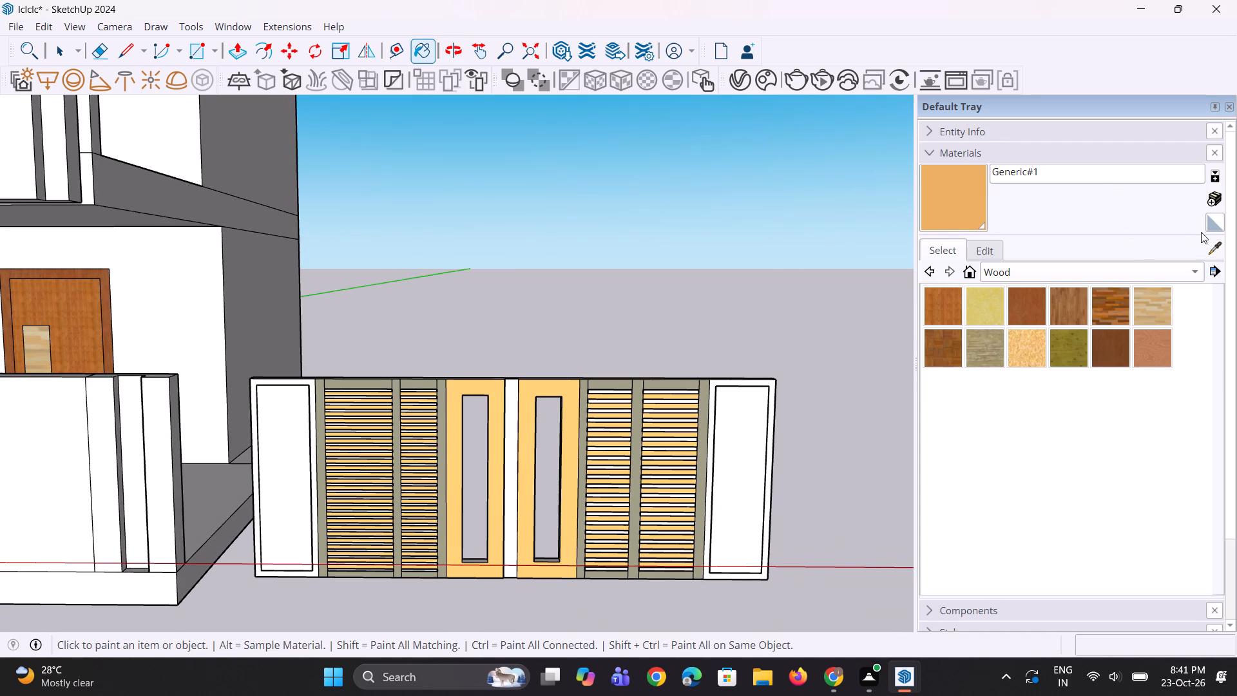
Sample the olive grey Generic material from the louvre frame and paint both slotted panels beside the central strip with it.
{"action": "left_click", "coordinate": [1213, 242]}
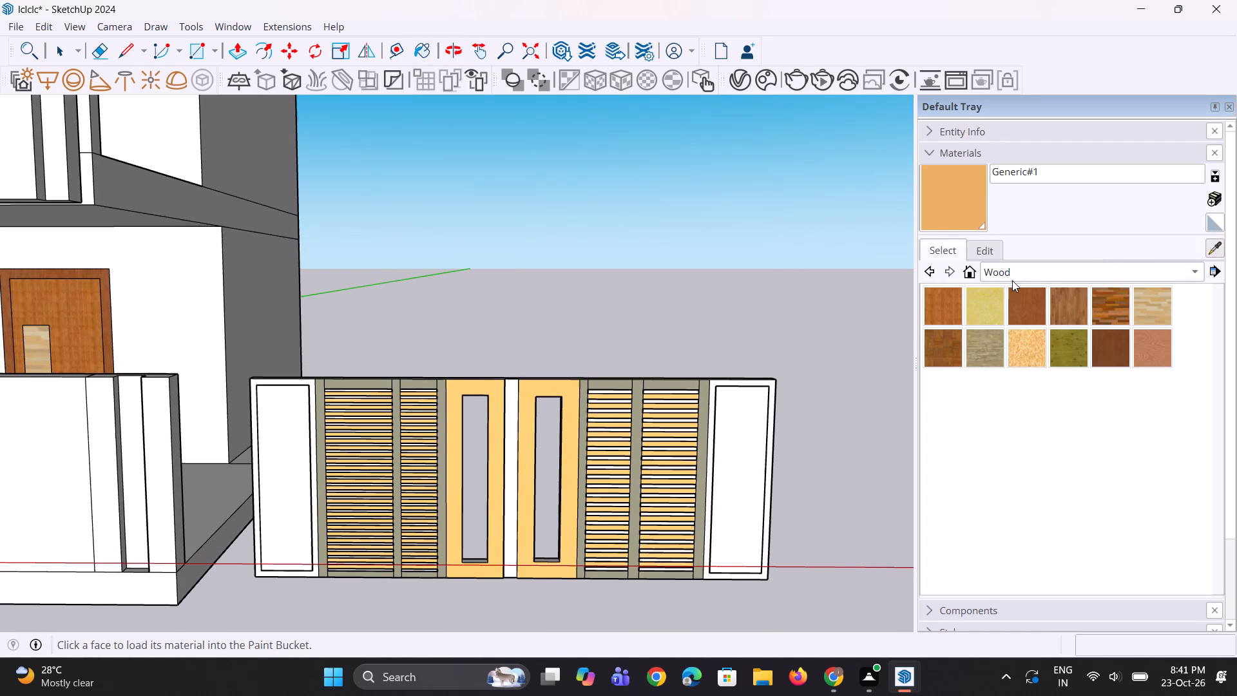
{"action": "scroll", "coordinate": [645, 375], "scroll_direction": "up", "scroll_amount": 1}
{"action": "left_click", "coordinate": [654, 383]}
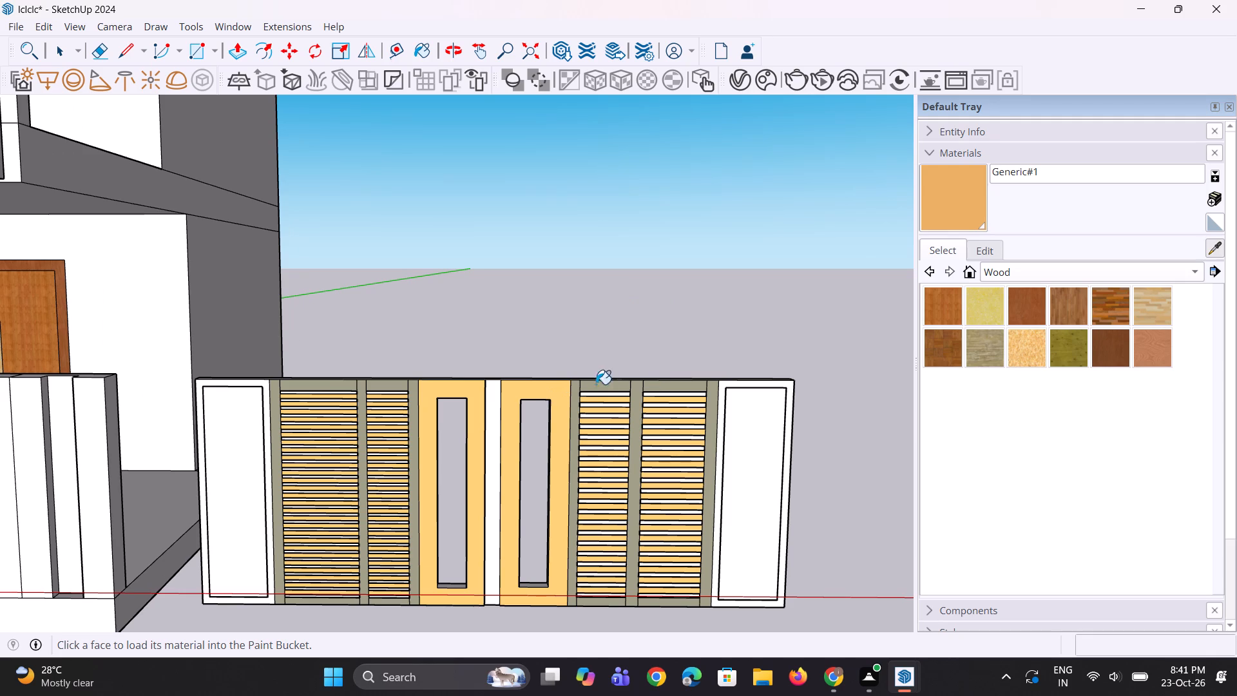
{"action": "scroll", "coordinate": [533, 400], "scroll_direction": "up", "scroll_amount": 1}
{"action": "left_click", "coordinate": [548, 394]}
{"action": "left_click", "coordinate": [453, 395]}
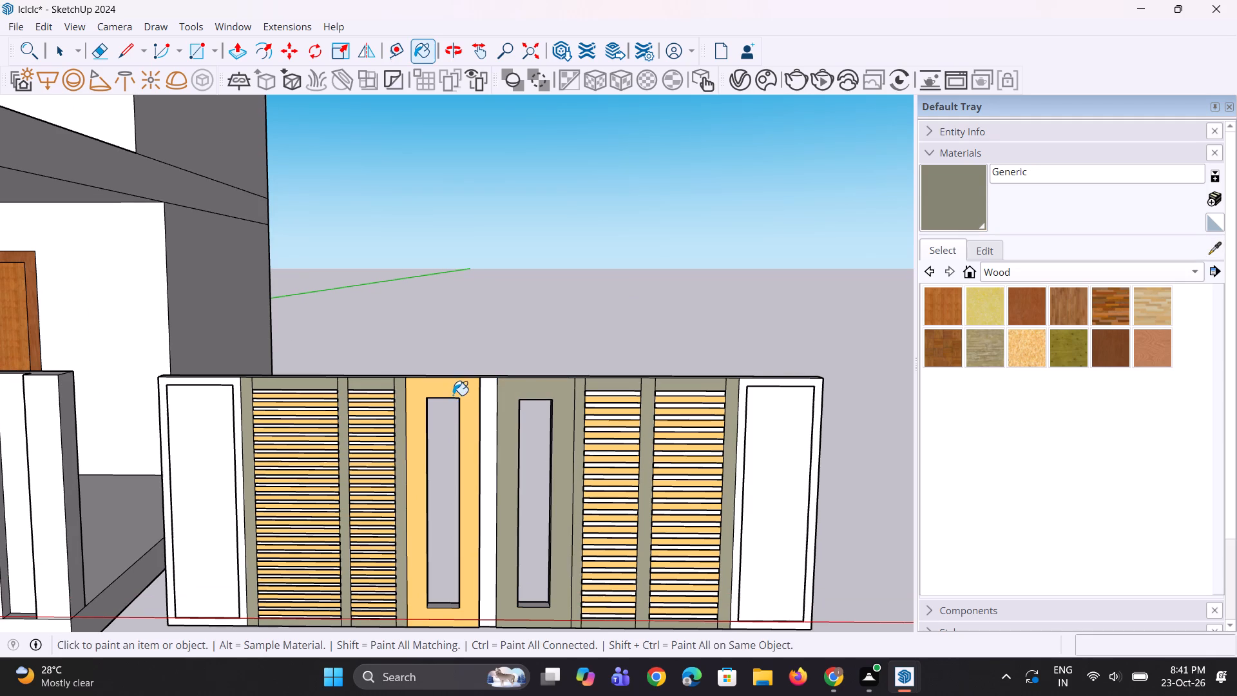
Sample Generic#1 from a louvre slat and paint the gate's narrow central strip with it.
{"action": "left_click", "coordinate": [1213, 246]}
{"action": "scroll", "coordinate": [670, 454], "scroll_direction": "up", "scroll_amount": 3}
{"action": "left_click", "coordinate": [669, 418]}
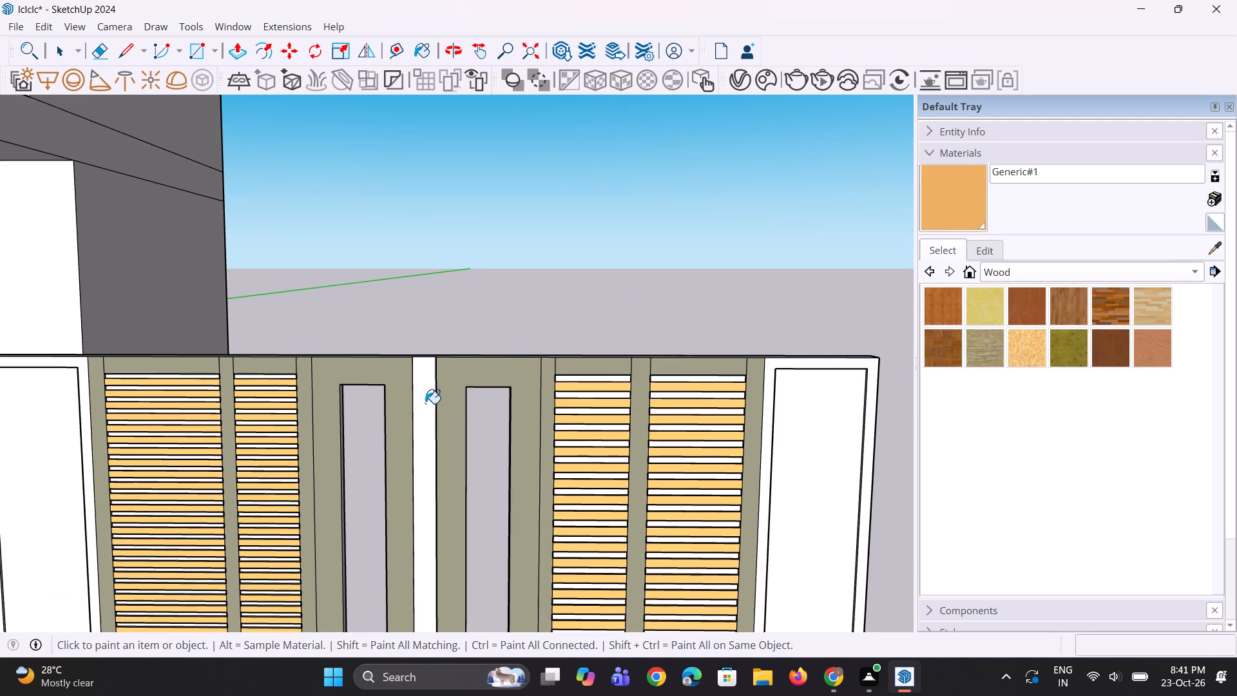
{"action": "left_click", "coordinate": [423, 403]}
Paint the recessed panels at both outer ends of the gate with Generic#1.
{"action": "scroll", "coordinate": [500, 361], "scroll_direction": "down", "scroll_amount": 9}
{"action": "middle_click_drag", "start_coordinate": [515, 421], "coordinate": [507, 449]}
{"action": "scroll", "coordinate": [586, 436], "scroll_direction": "down", "scroll_amount": 3}
{"action": "scroll", "coordinate": [629, 437], "scroll_direction": "up", "scroll_amount": 1}
{"action": "left_click", "coordinate": [629, 437]}
{"action": "scroll", "coordinate": [362, 452], "scroll_direction": "up", "scroll_amount": 1}
{"action": "left_click", "coordinate": [362, 452]}
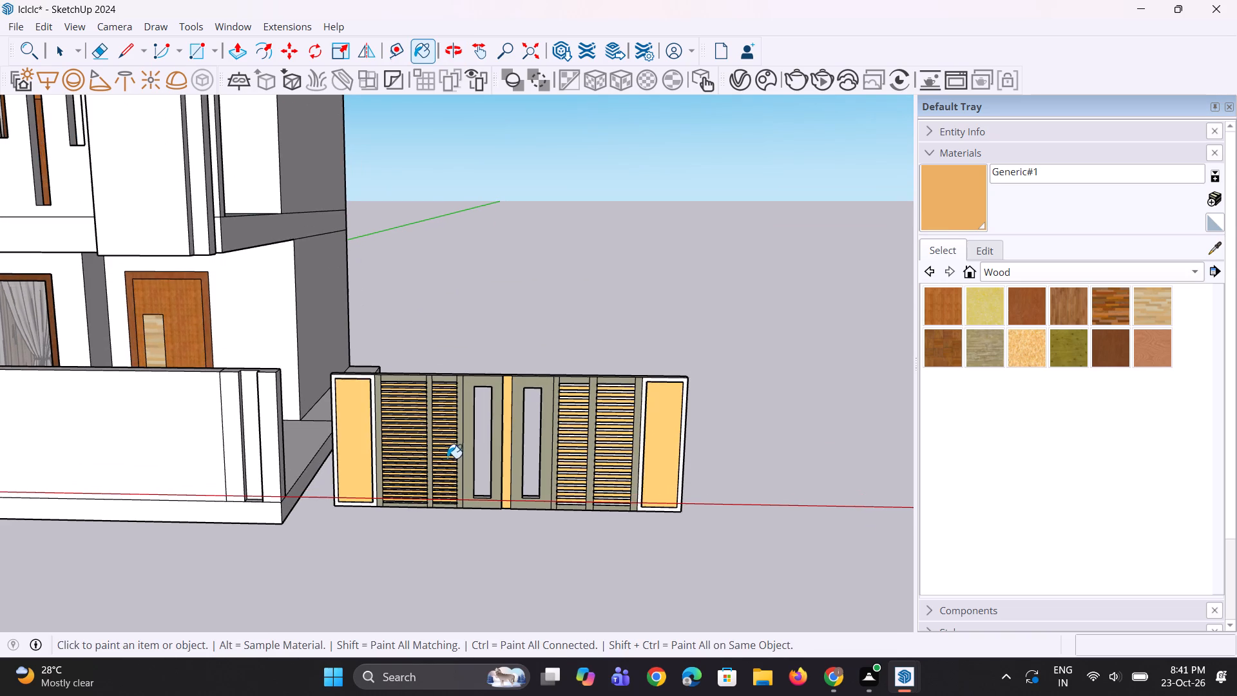
Sample the olive grey Generic material from the louvre frame and paint the white frames around both outer end panels with it.
{"action": "scroll", "coordinate": [447, 458], "scroll_direction": "up", "scroll_amount": 1}
{"action": "key", "text": "space"}
{"action": "key", "text": "space"}
{"action": "key", "text": "space"}
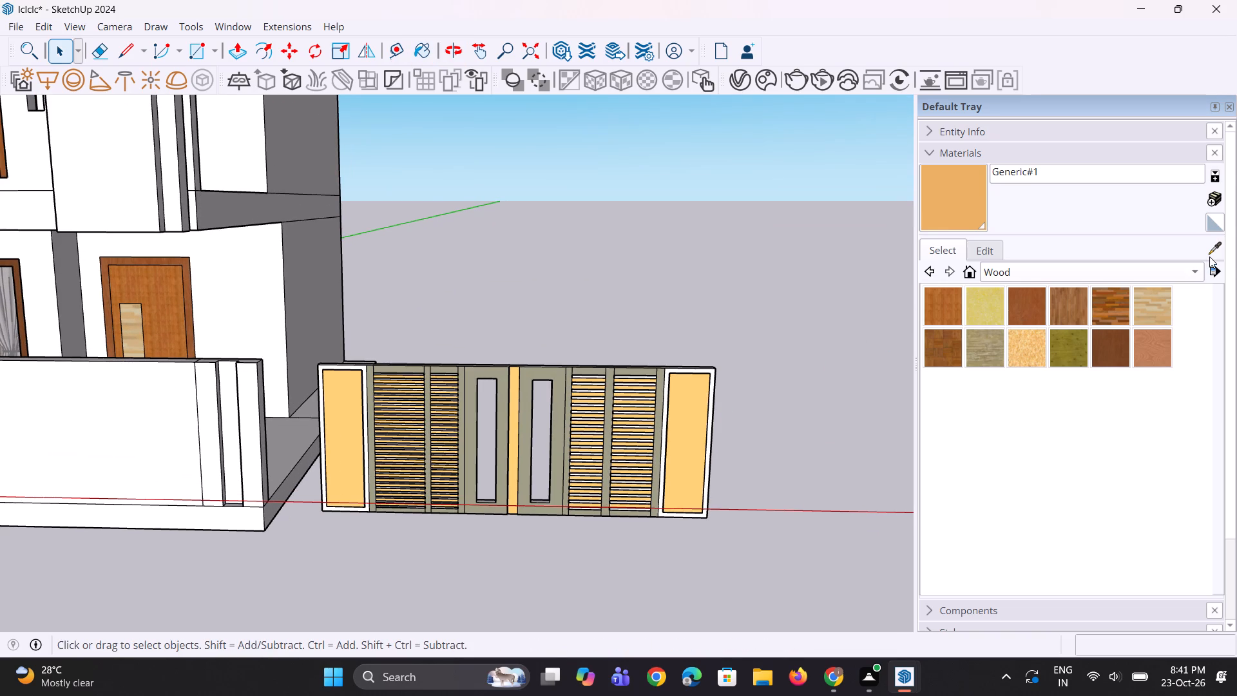
{"action": "left_click", "coordinate": [1209, 255]}
{"action": "scroll", "coordinate": [667, 401], "scroll_direction": "up", "scroll_amount": 4}
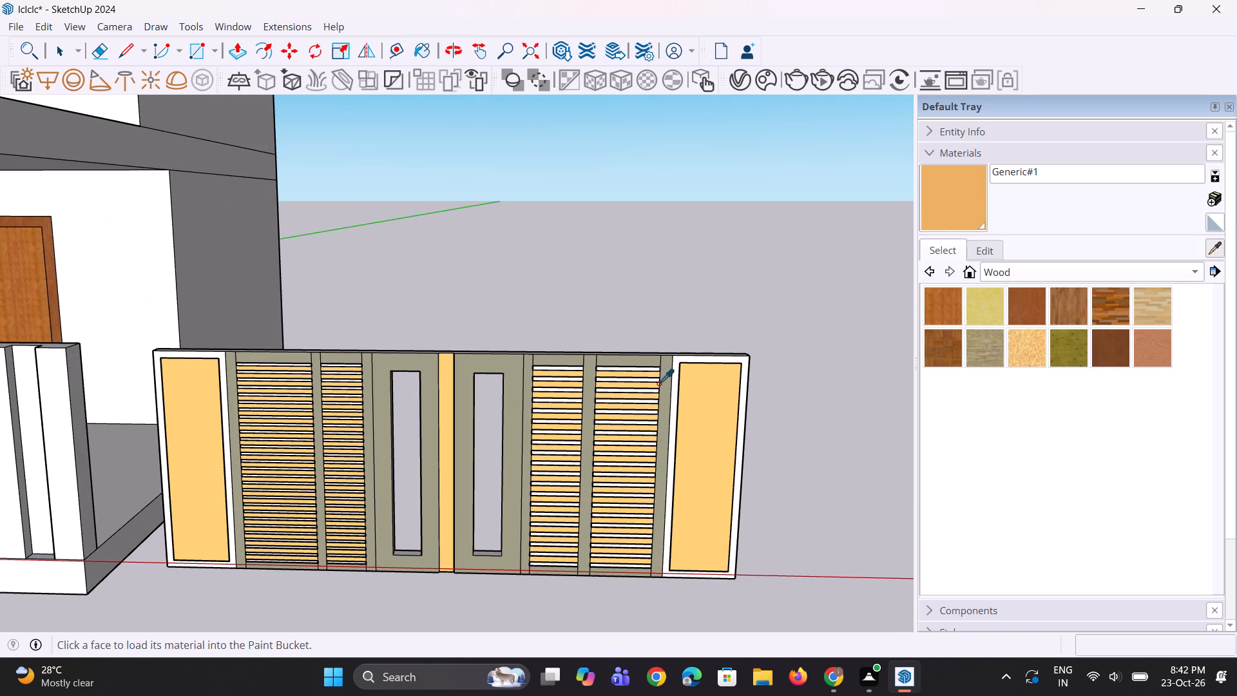
{"action": "left_click", "coordinate": [665, 387]}
{"action": "left_click", "coordinate": [675, 363]}
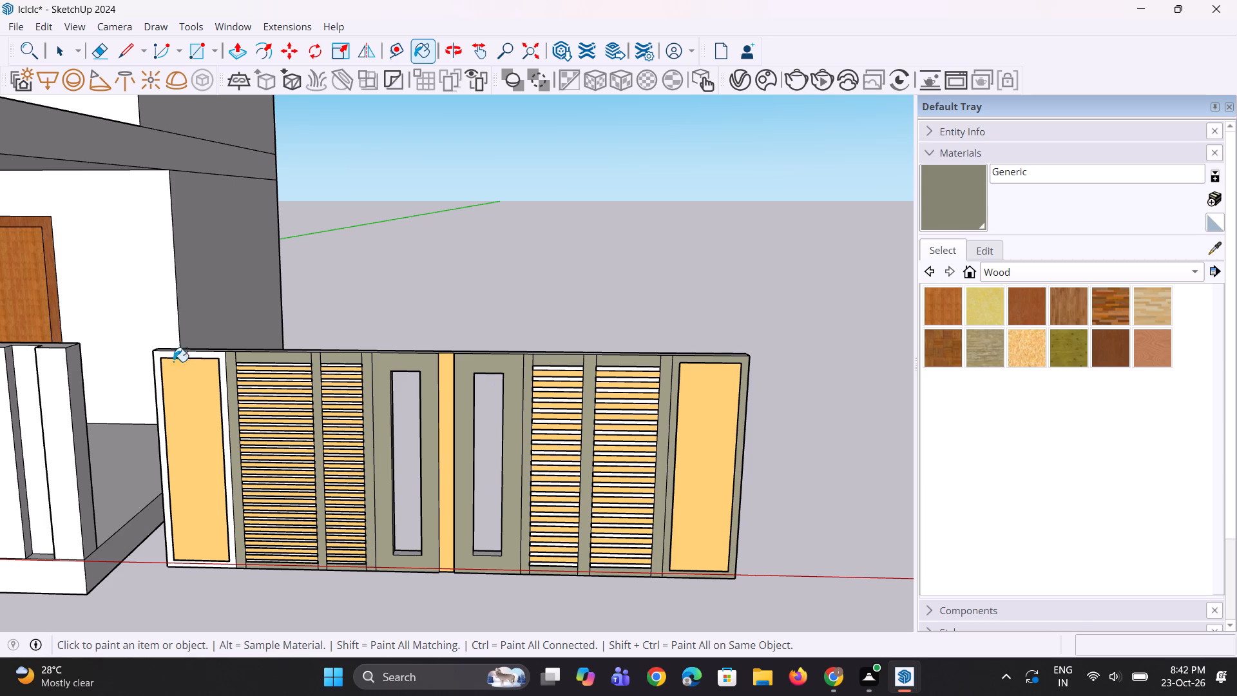
{"action": "scroll", "coordinate": [168, 354], "scroll_direction": "up", "scroll_amount": 1}
{"action": "left_click", "coordinate": [182, 356]}
{"action": "scroll", "coordinate": [552, 516], "scroll_direction": "down", "scroll_amount": 10}
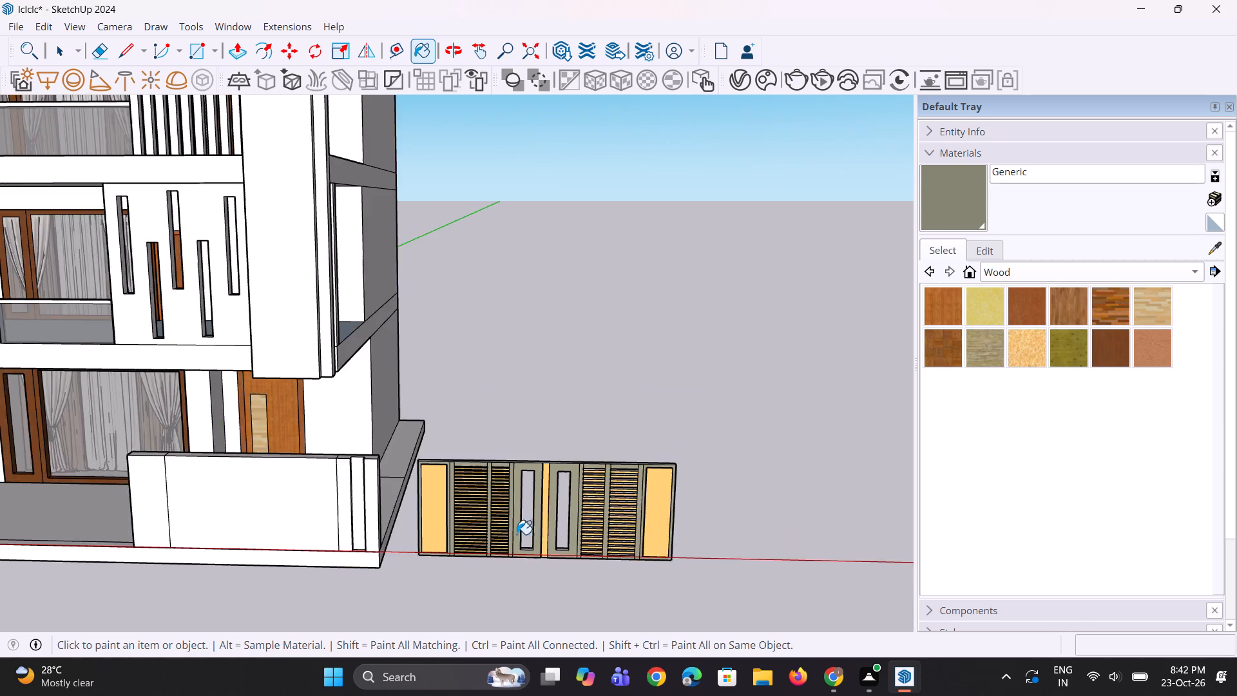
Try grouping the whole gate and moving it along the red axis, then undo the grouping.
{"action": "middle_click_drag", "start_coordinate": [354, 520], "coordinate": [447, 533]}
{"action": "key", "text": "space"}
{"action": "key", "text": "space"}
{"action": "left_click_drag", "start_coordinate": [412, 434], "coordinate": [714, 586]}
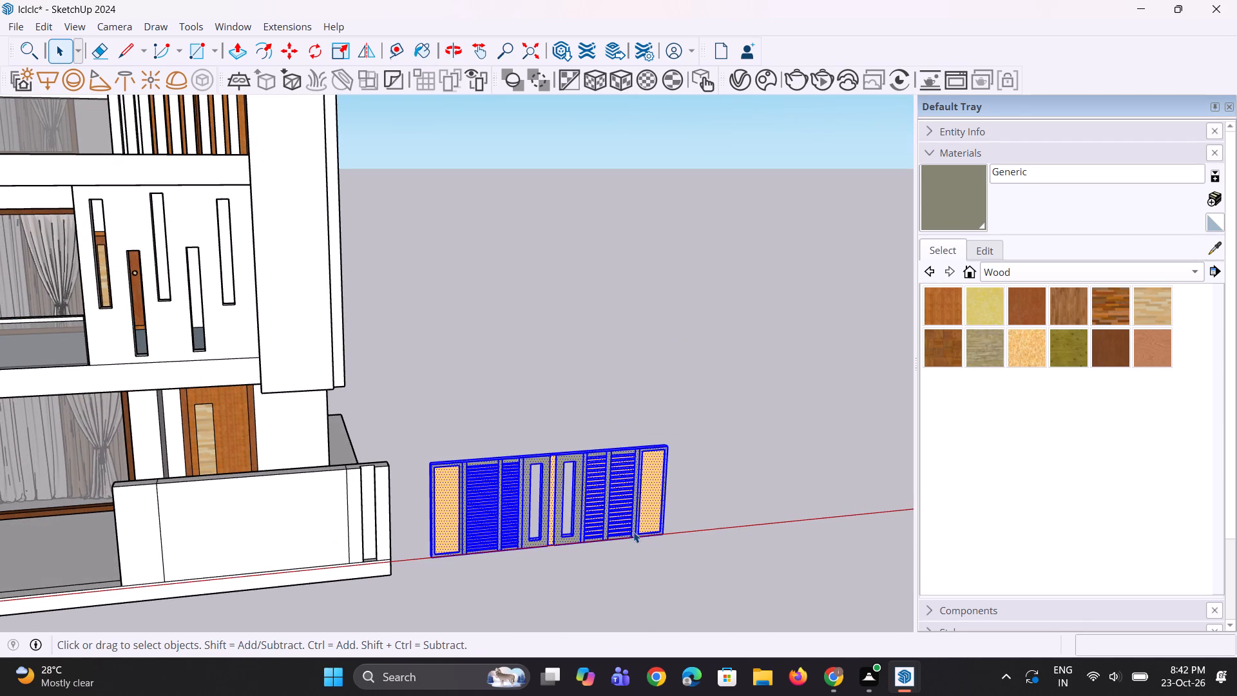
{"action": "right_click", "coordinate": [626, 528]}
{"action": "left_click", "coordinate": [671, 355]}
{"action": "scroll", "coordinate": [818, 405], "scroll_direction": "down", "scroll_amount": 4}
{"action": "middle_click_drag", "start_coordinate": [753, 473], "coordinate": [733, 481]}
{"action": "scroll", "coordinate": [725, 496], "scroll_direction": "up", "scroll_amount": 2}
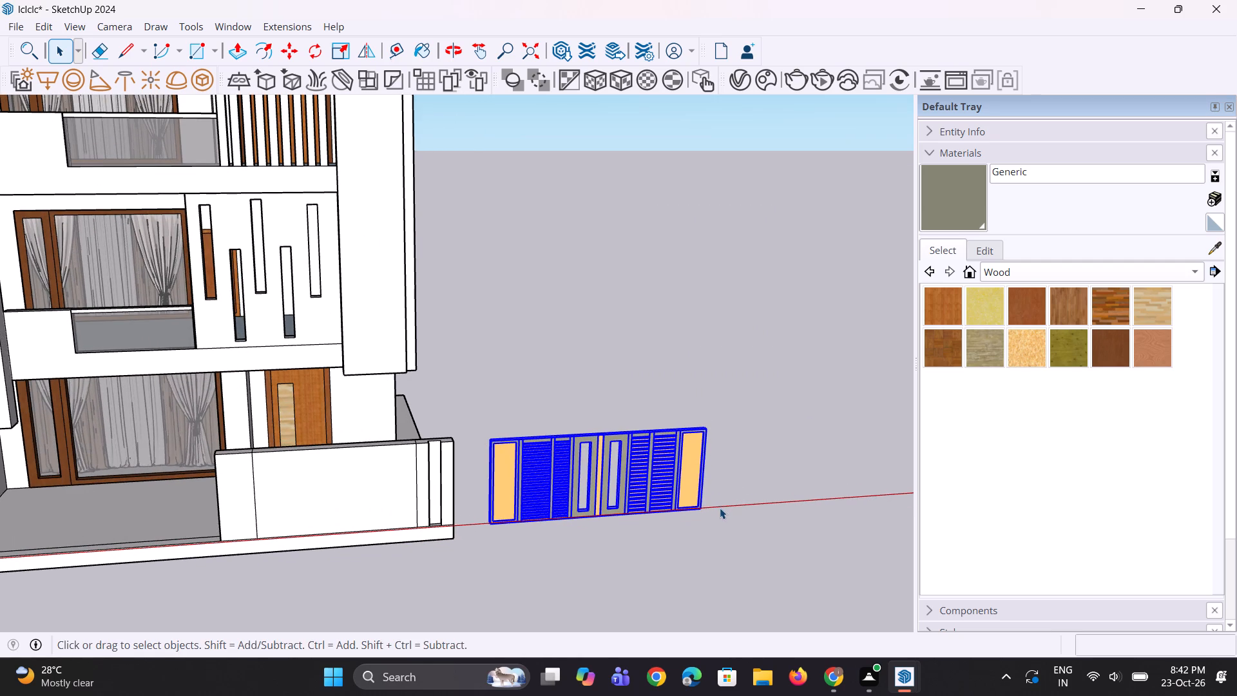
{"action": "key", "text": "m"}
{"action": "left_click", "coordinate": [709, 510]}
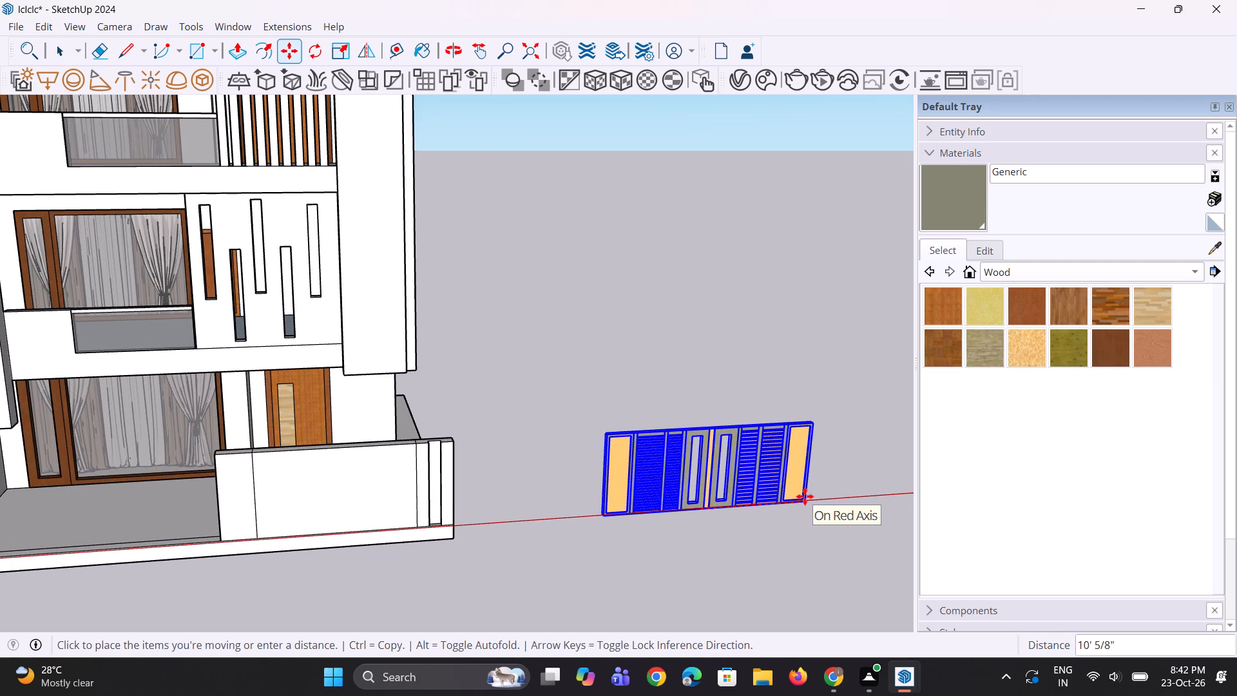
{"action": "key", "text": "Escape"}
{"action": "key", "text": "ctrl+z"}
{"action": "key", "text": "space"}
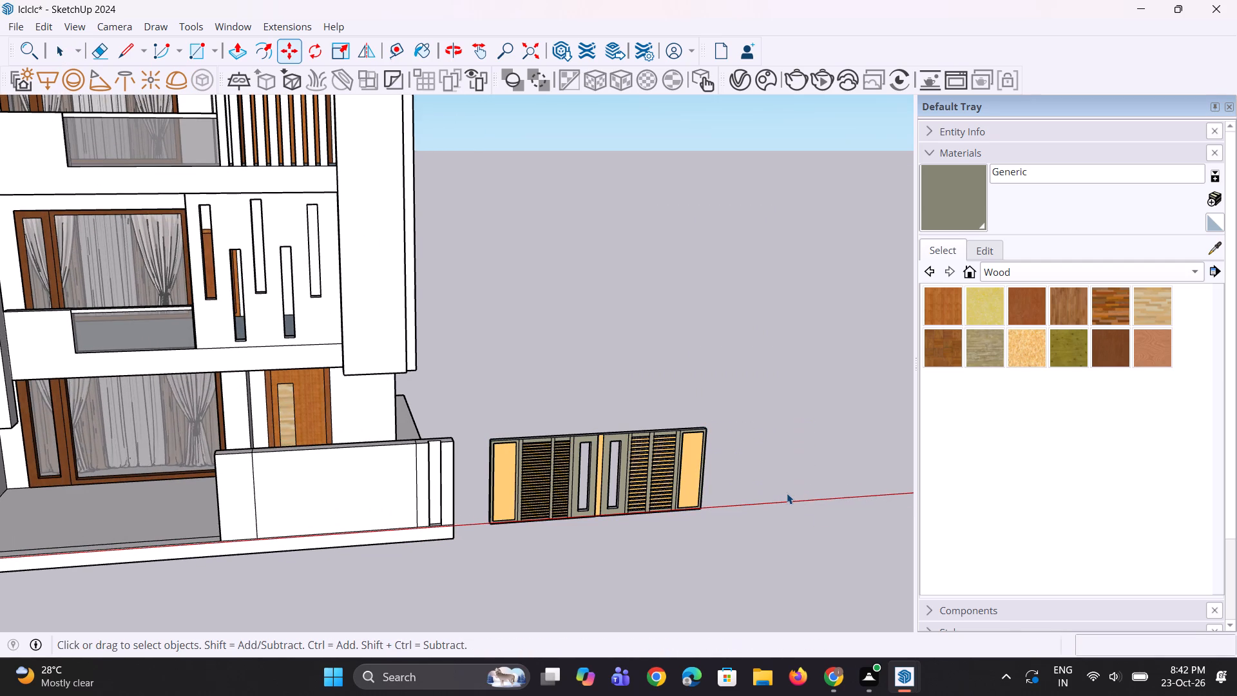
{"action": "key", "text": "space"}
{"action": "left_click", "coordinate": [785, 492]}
Draw a rectangle filling the gate slot nearer the house, about 6' 3" by 11 7/16".
{"action": "scroll", "coordinate": [666, 486], "scroll_direction": "up", "scroll_amount": 6}
{"action": "middle_click_drag", "start_coordinate": [615, 485], "coordinate": [547, 504]}
{"action": "scroll", "coordinate": [528, 498], "scroll_direction": "up", "scroll_amount": 2}
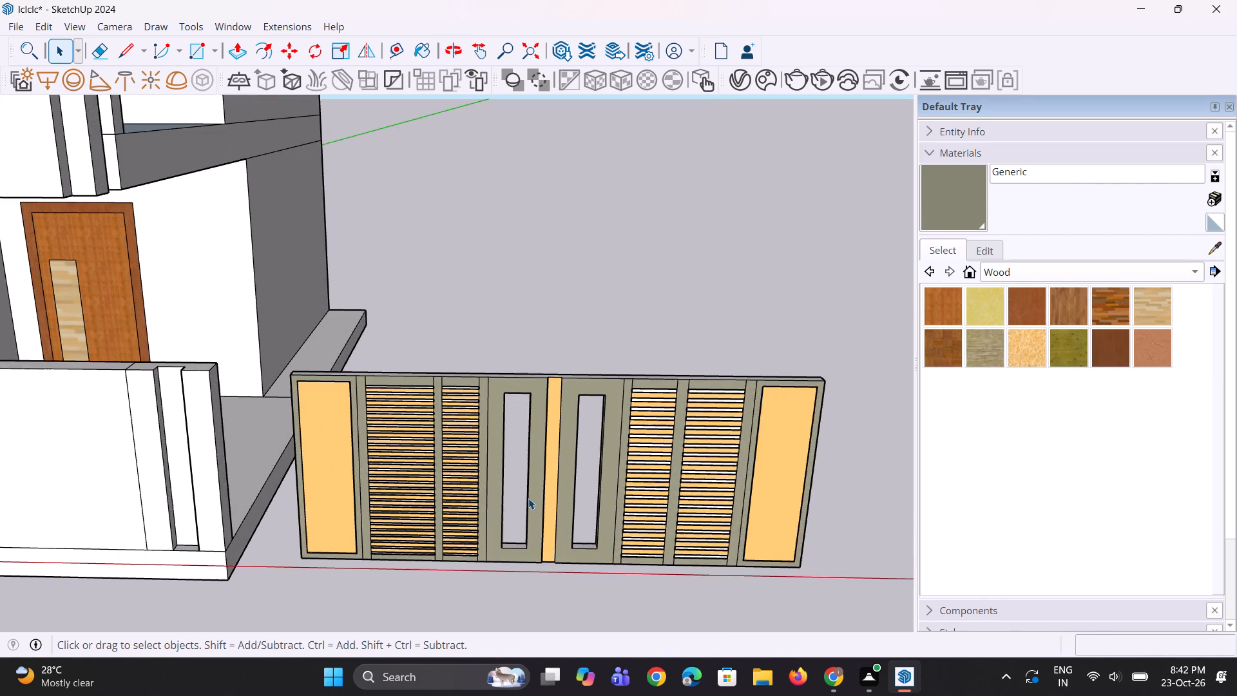
{"action": "scroll", "coordinate": [505, 489], "scroll_direction": "up", "scroll_amount": 1}
{"action": "scroll", "coordinate": [507, 438], "scroll_direction": "up", "scroll_amount": 2}
{"action": "key", "text": "r"}
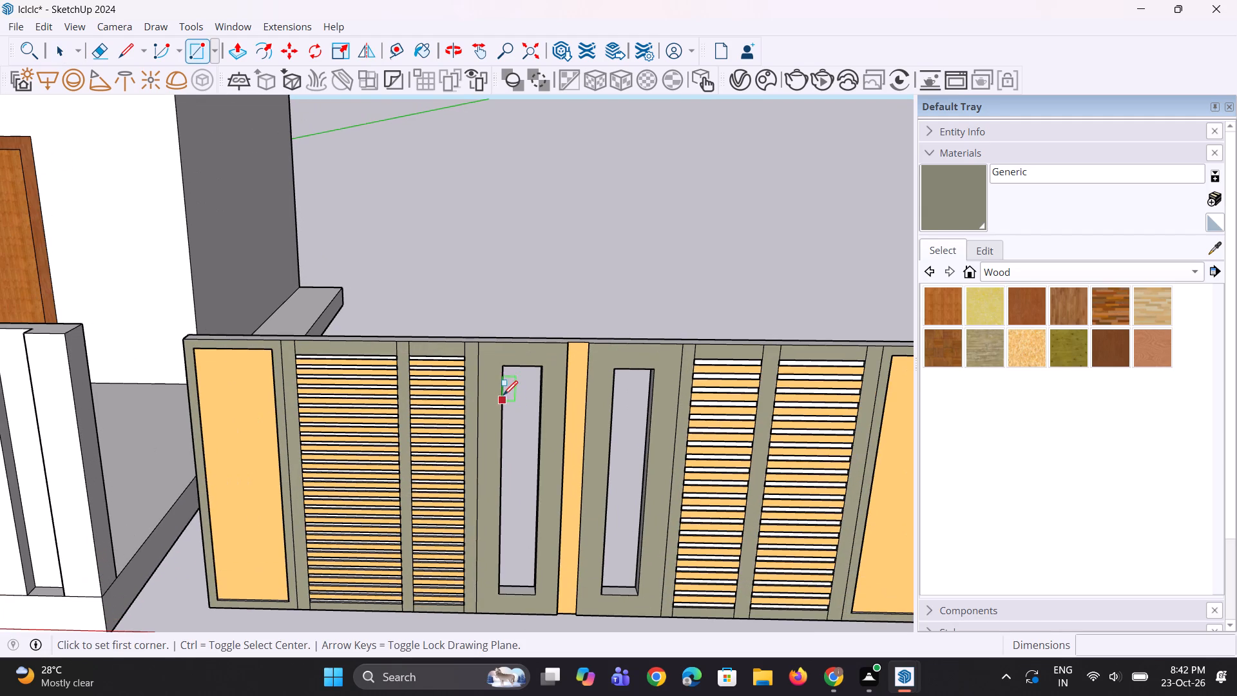
{"action": "left_click", "coordinate": [504, 366]}
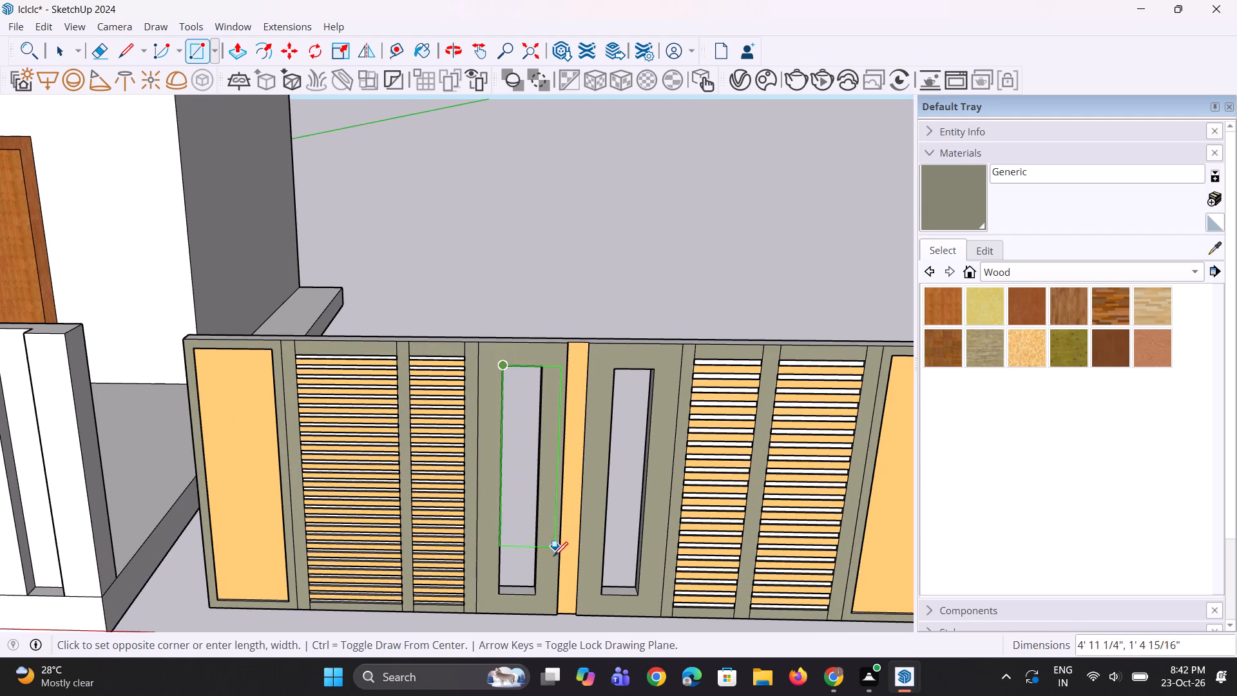
{"action": "left_click", "coordinate": [538, 597]}
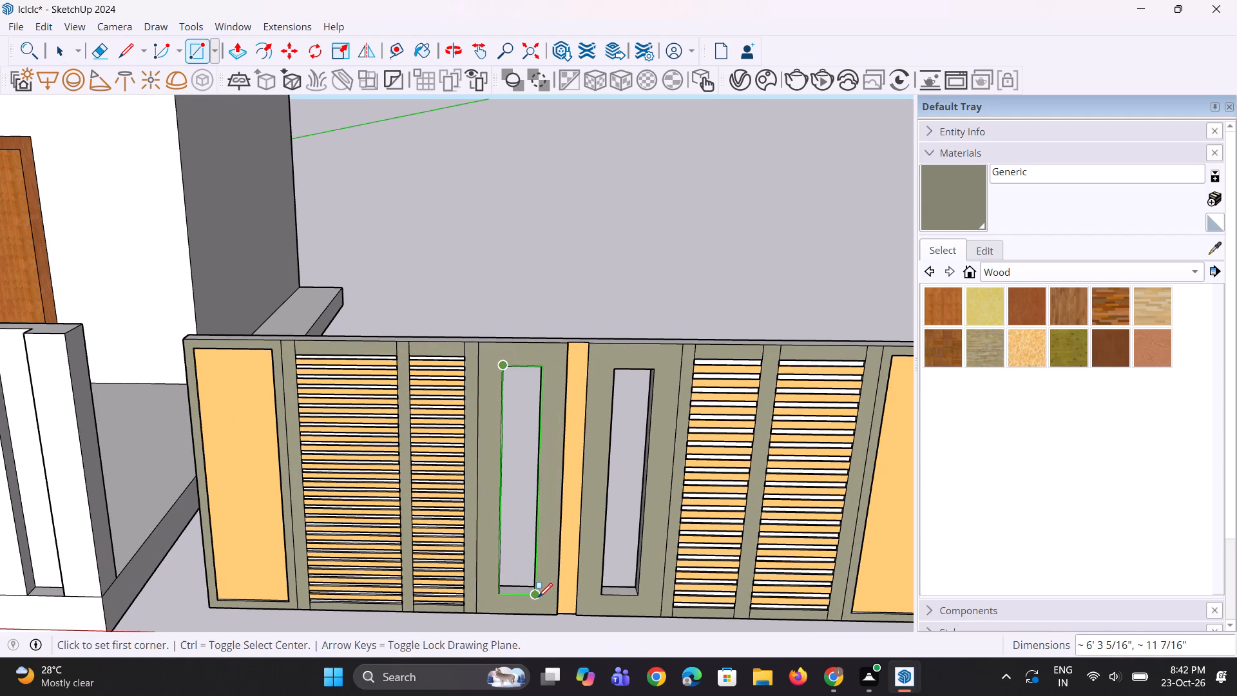
Copy the new slot face to the empty ground beyond the gate's far end.
{"action": "key", "text": "space"}
{"action": "left_click", "coordinate": [520, 534]}
{"action": "scroll", "coordinate": [497, 524], "scroll_direction": "down", "scroll_amount": 4}
{"action": "key", "text": "m"}
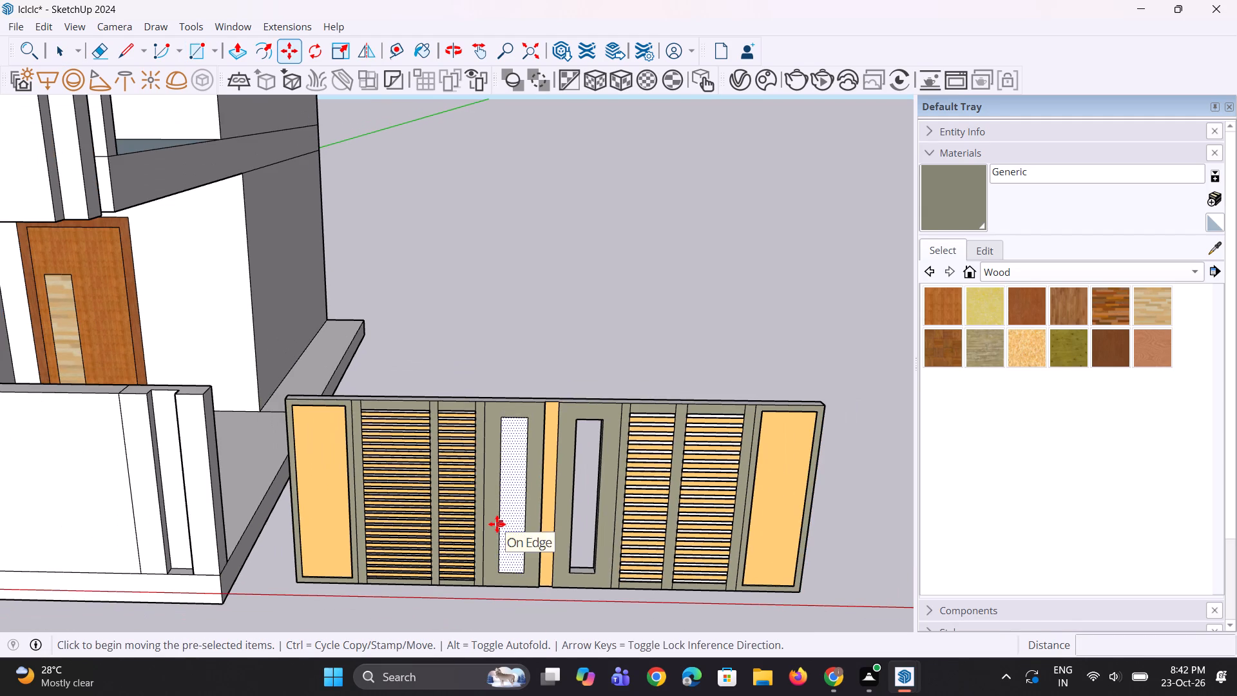
{"action": "left_click", "coordinate": [497, 524]}
{"action": "scroll", "coordinate": [536, 521], "scroll_direction": "down", "scroll_amount": 4}
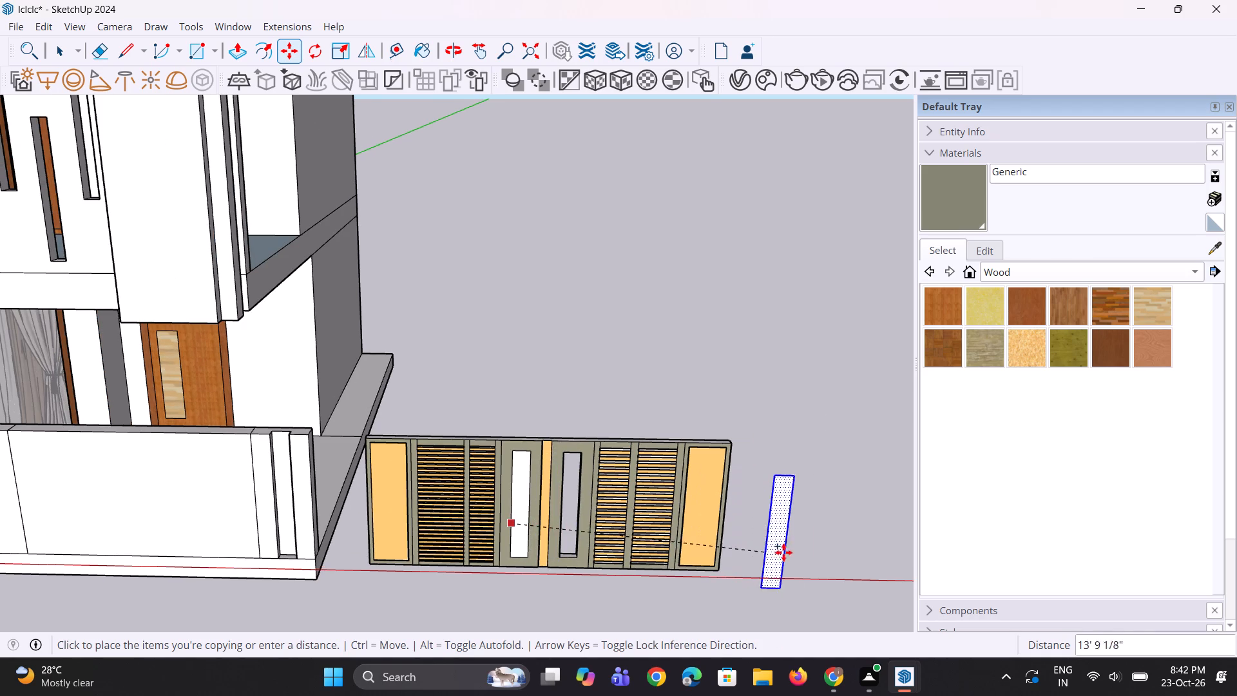
{"action": "left_click", "coordinate": [787, 534]}
{"action": "key", "text": "space"}
{"action": "key", "text": "space"}
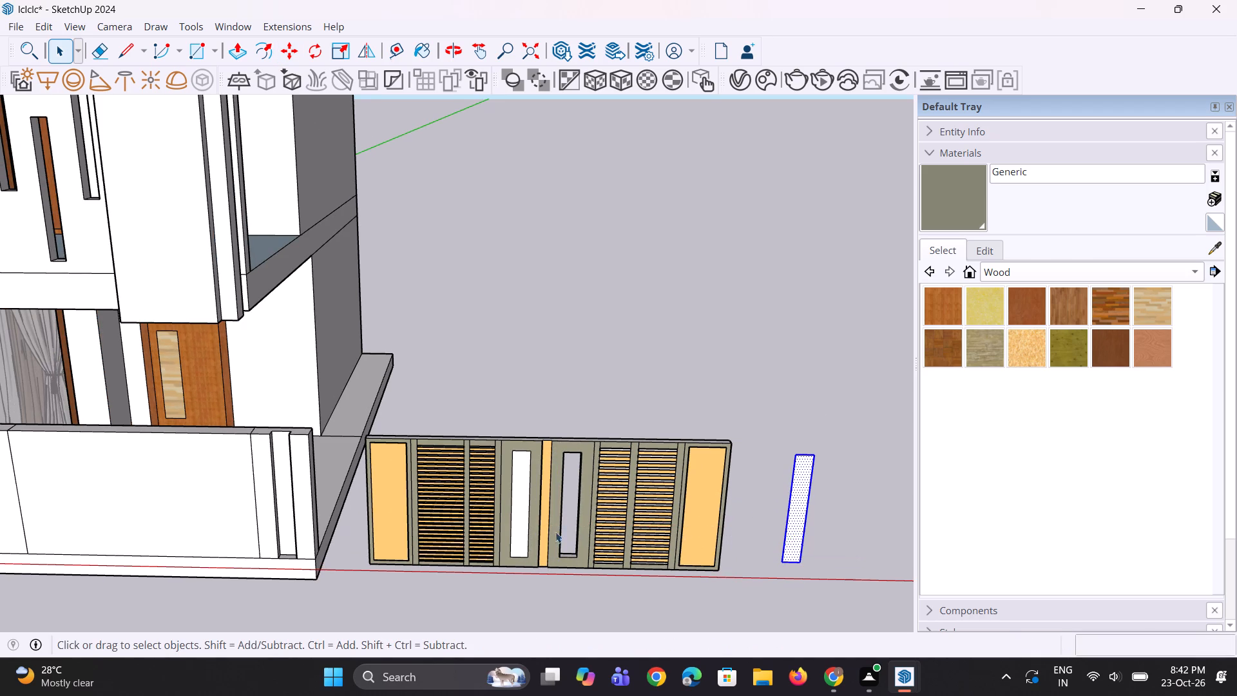
Delete the original face filling the slot nearer the house.
{"action": "scroll", "coordinate": [546, 528], "scroll_direction": "up", "scroll_amount": 3}
{"action": "left_click", "coordinate": [520, 525]}
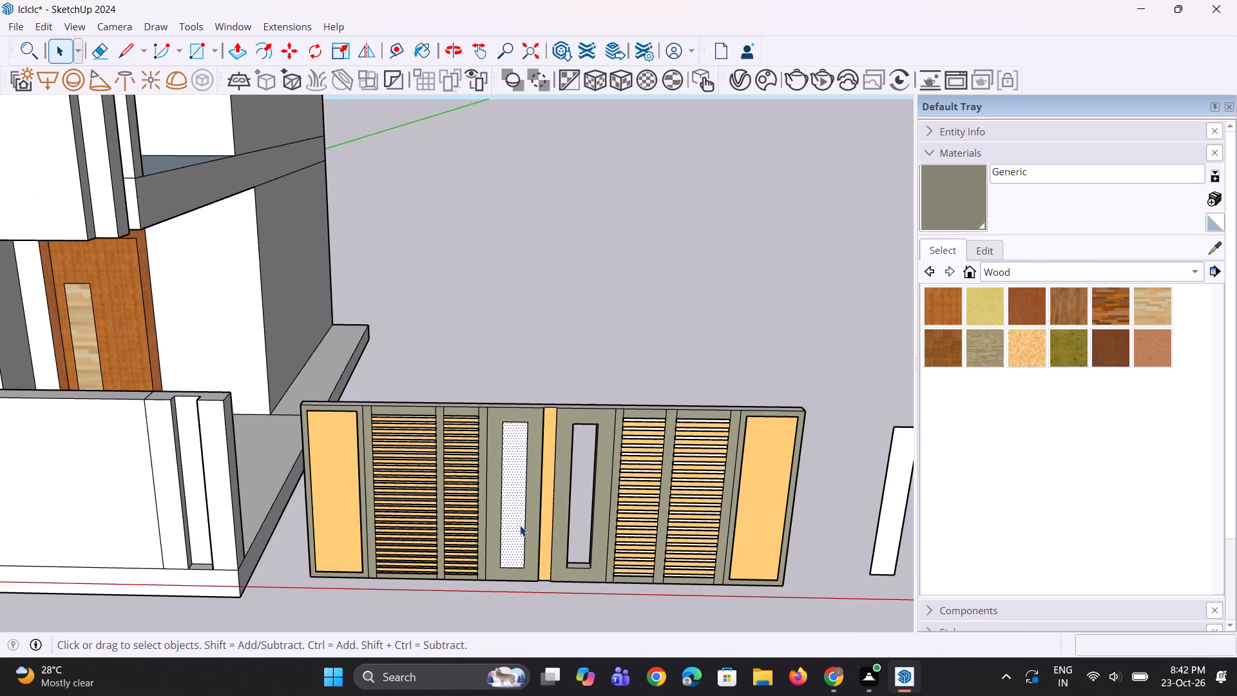
{"action": "key", "text": "Delete"}
Switch the material library to the Glass and Mirrors collection.
{"action": "scroll", "coordinate": [441, 495], "scroll_direction": "up", "scroll_amount": 1}
{"action": "scroll", "coordinate": [441, 495], "scroll_direction": "down", "scroll_amount": 3}
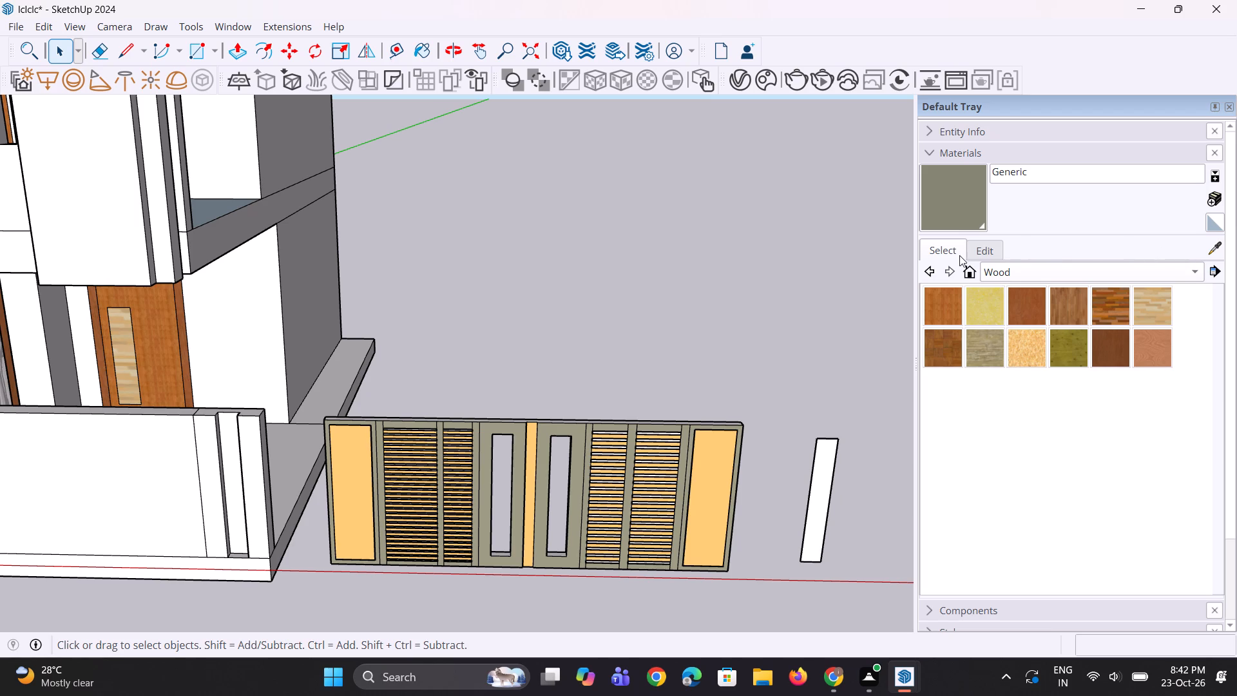
{"action": "left_click", "coordinate": [987, 266]}
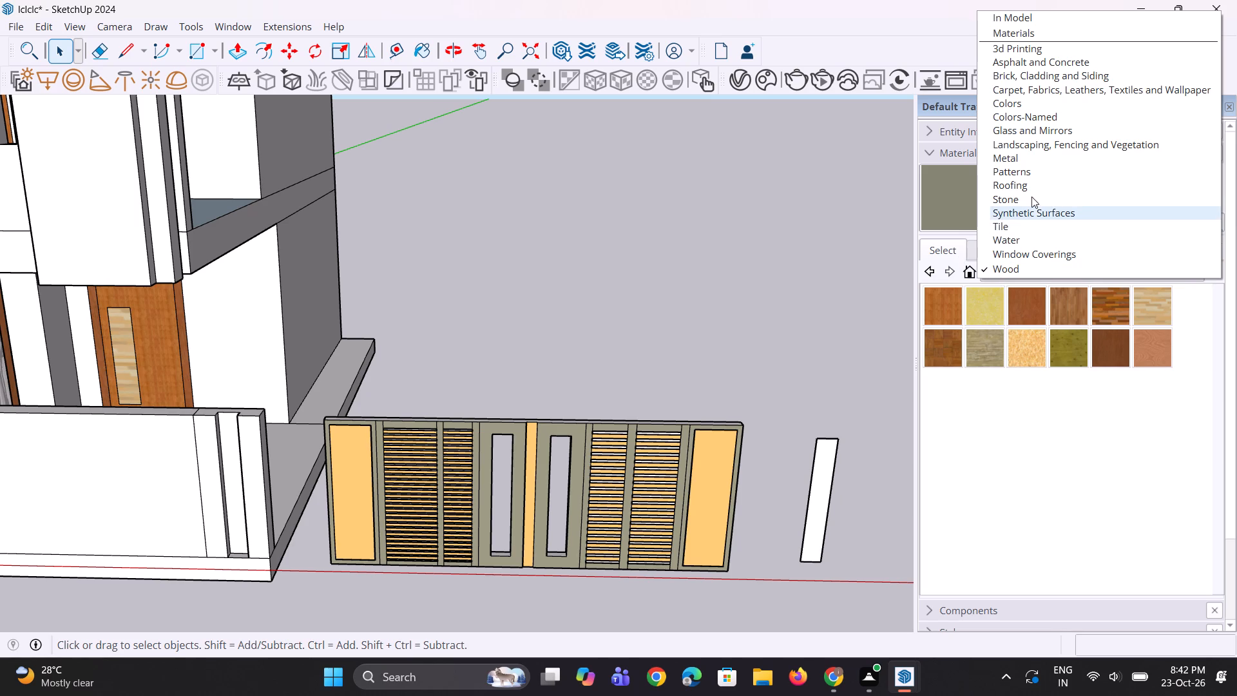
{"action": "left_click", "coordinate": [1051, 126]}
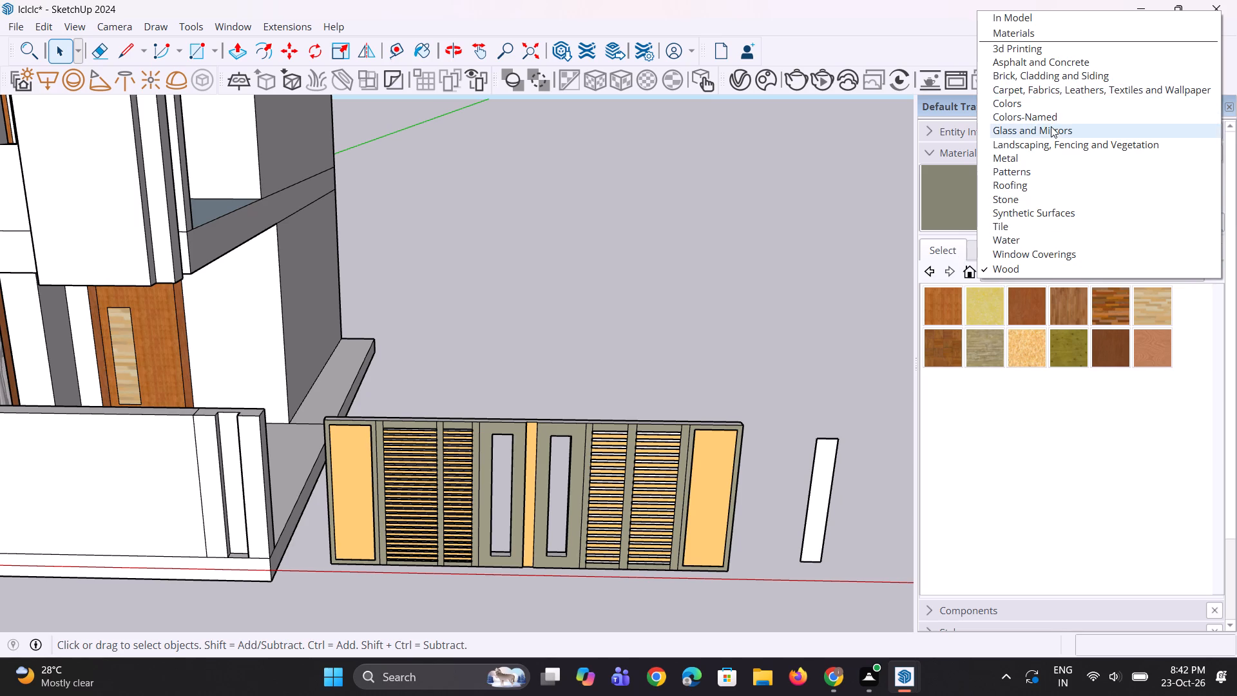
{"action": "left_click_drag", "start_coordinate": [999, 336], "coordinate": [995, 349]}
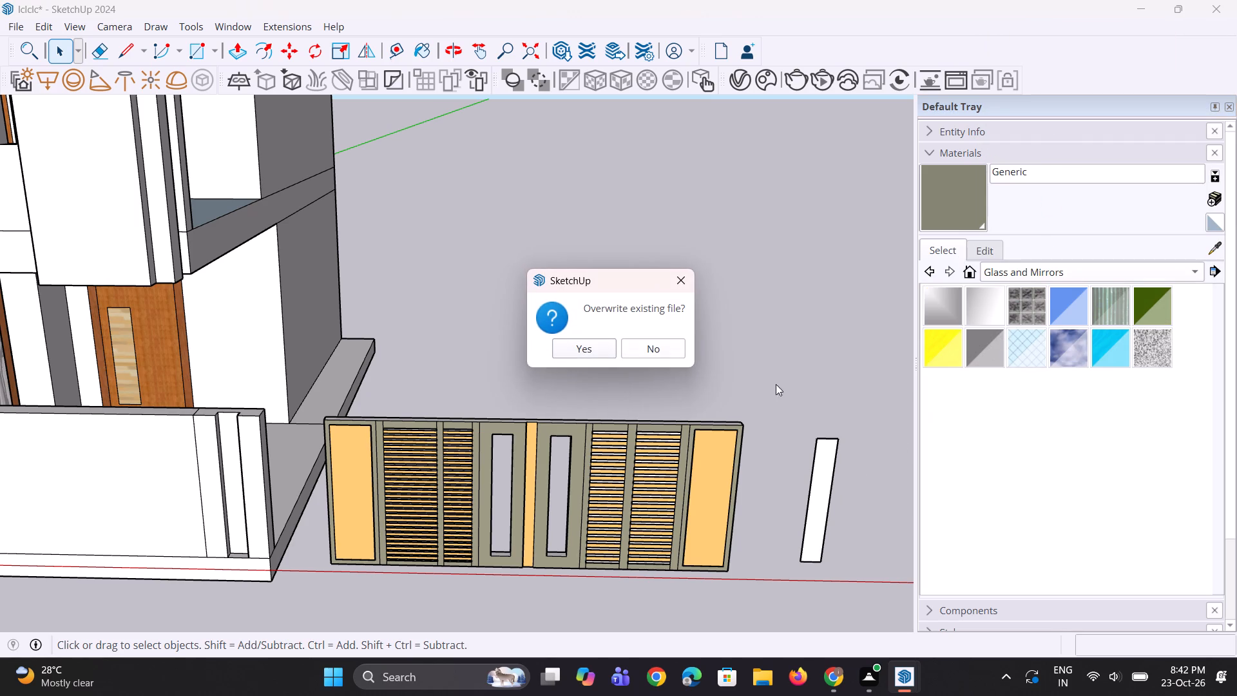
{"action": "left_click", "coordinate": [682, 281]}
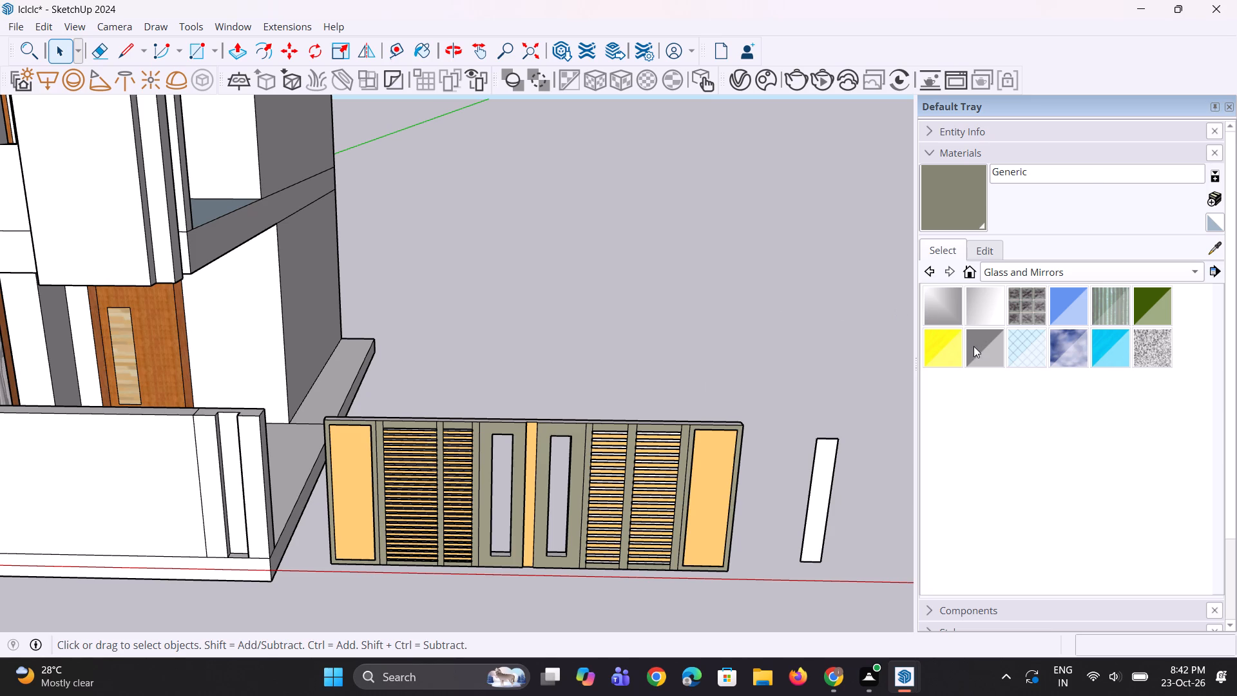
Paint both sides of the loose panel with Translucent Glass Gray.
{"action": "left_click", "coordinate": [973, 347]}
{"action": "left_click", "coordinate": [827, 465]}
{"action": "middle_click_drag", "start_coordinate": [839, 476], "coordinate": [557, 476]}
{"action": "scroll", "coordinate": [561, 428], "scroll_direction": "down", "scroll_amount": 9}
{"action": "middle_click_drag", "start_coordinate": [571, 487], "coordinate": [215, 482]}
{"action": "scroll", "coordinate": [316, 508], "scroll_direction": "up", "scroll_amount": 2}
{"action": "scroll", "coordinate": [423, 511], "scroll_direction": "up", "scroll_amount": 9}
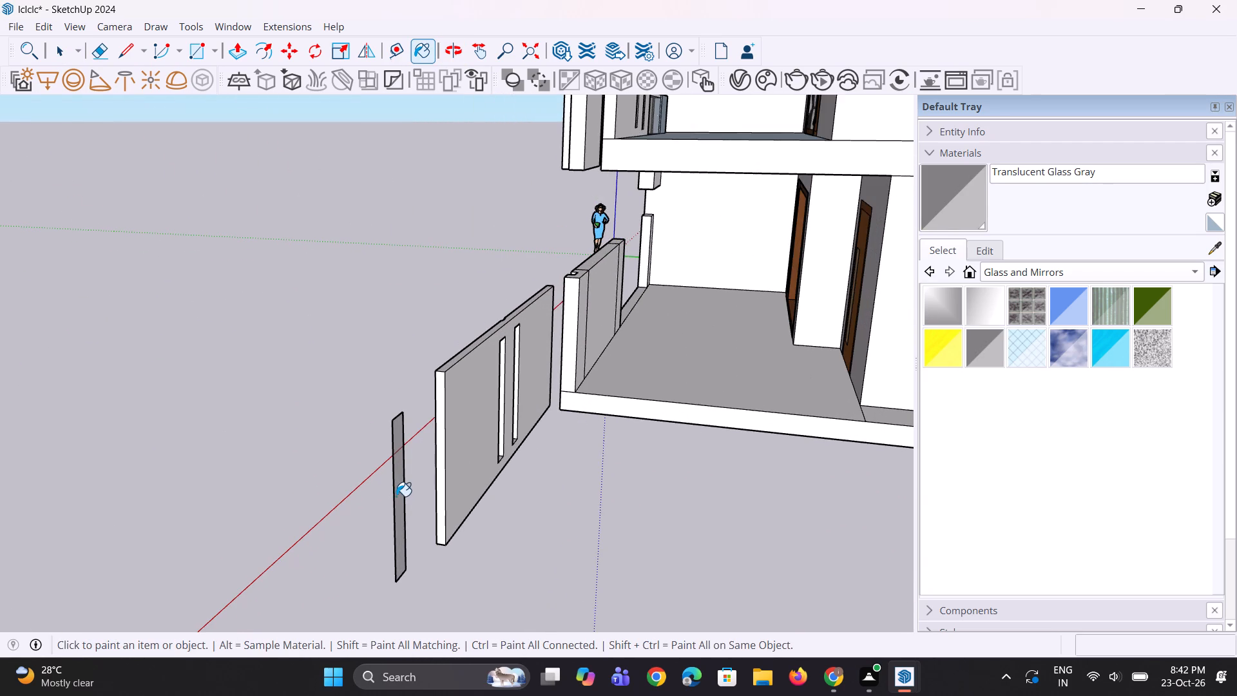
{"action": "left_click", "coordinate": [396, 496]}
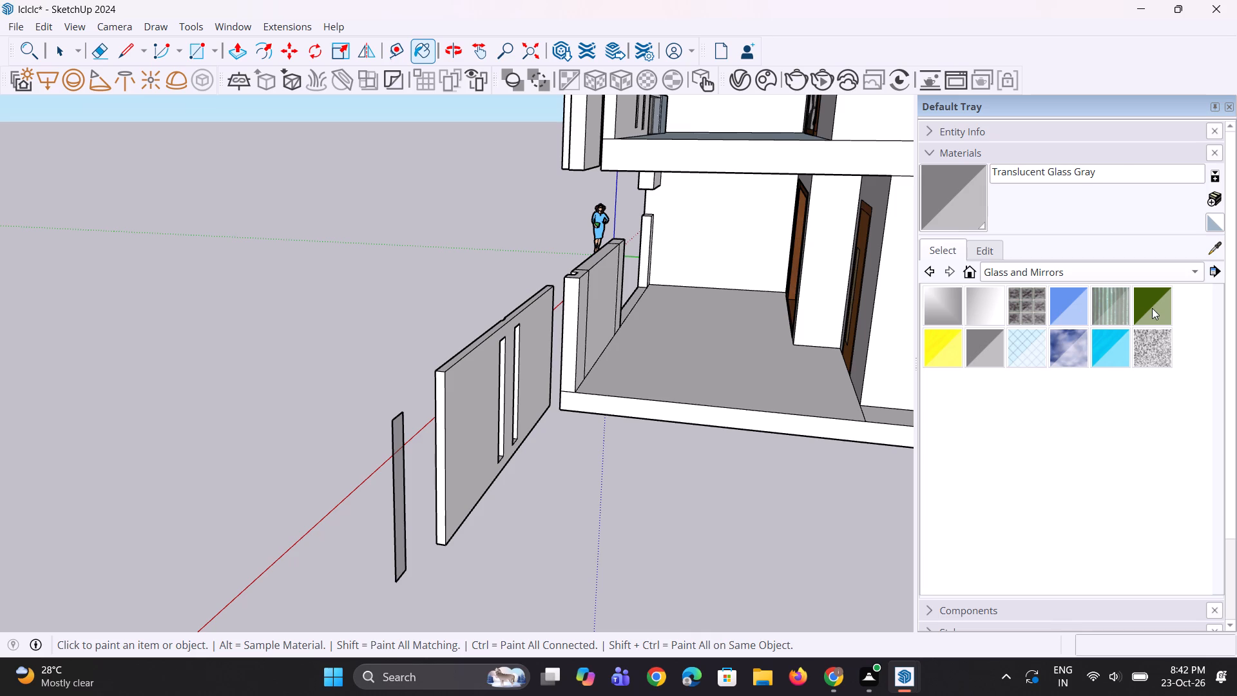
Paint both sides of the loose panel with Translucent Glass Dark Green.
{"action": "left_click", "coordinate": [1152, 308]}
{"action": "scroll", "coordinate": [633, 476], "scroll_direction": "up", "scroll_amount": 2}
{"action": "left_click", "coordinate": [346, 513]}
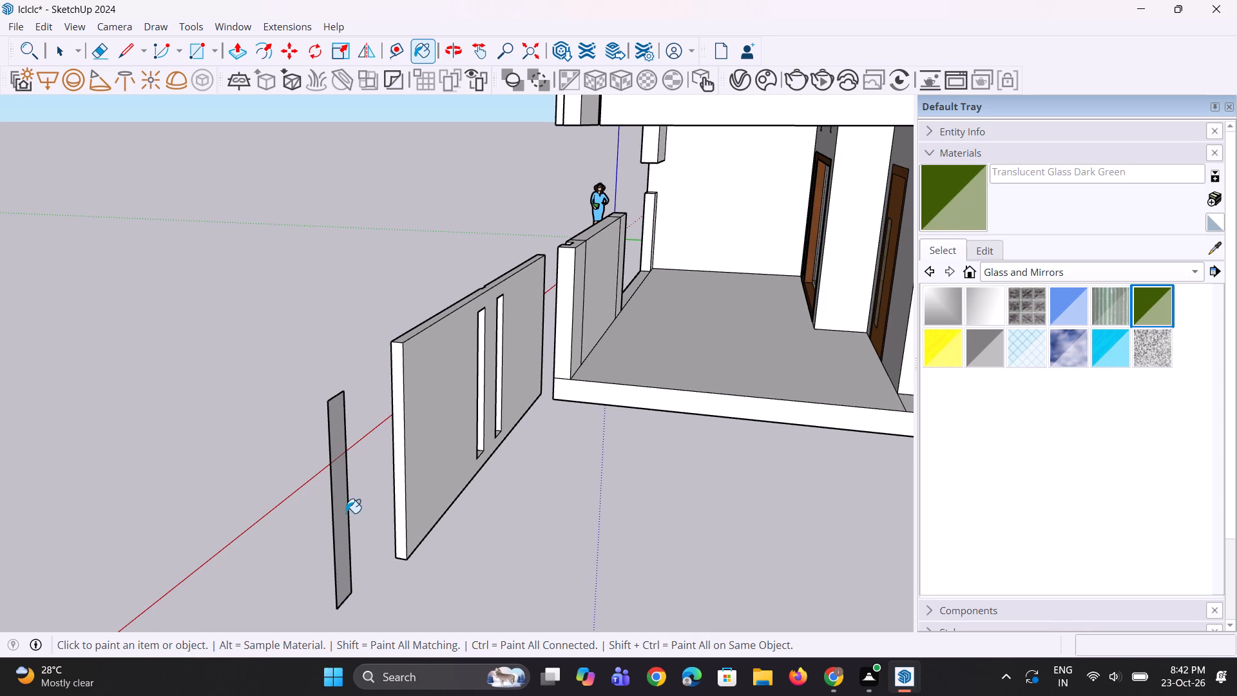
{"action": "middle_click_drag", "start_coordinate": [316, 534], "coordinate": [833, 505]}
{"action": "left_click", "coordinate": [803, 440]}
{"action": "scroll", "coordinate": [711, 548], "scroll_direction": "down", "scroll_amount": 2}
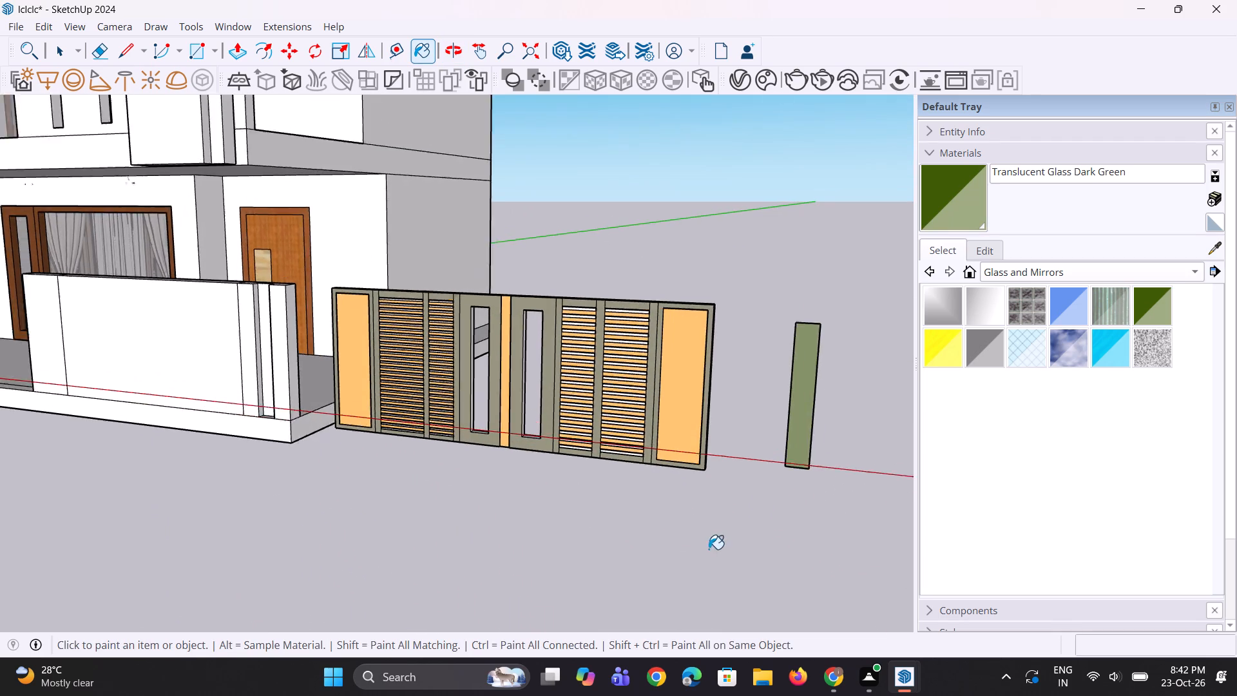
Select the whole loose glass panel with its edges and make it a group.
{"action": "scroll", "coordinate": [709, 549], "scroll_direction": "down", "scroll_amount": 3}
{"action": "middle_click_drag", "start_coordinate": [537, 499], "coordinate": [691, 487]}
{"action": "key", "text": "space"}
{"action": "key", "text": "space"}
{"action": "key", "text": "space"}
{"action": "left_click_drag", "start_coordinate": [734, 320], "coordinate": [816, 514]}
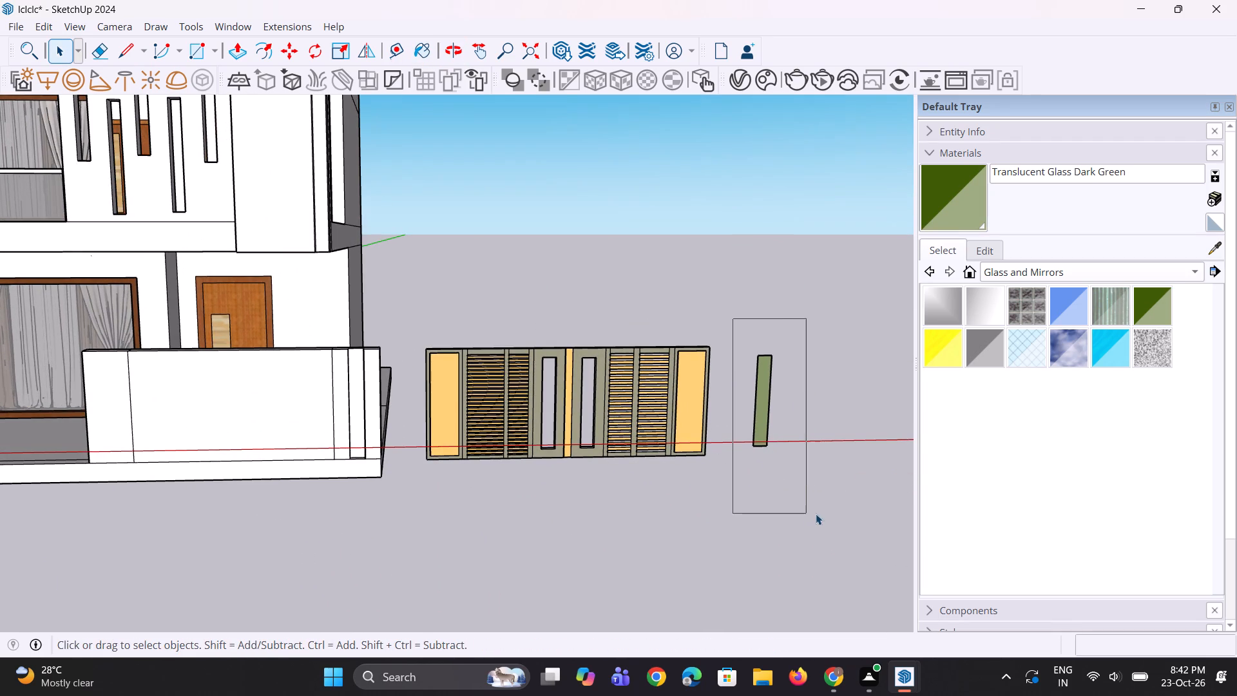
{"action": "left_click_drag", "start_coordinate": [816, 514], "coordinate": [818, 510]}
{"action": "right_click", "coordinate": [762, 415]}
{"action": "left_click", "coordinate": [792, 235]}
Copy the green glass panel into the gate slot nearer the house, snapping it to the slot's bottom corner.
{"action": "scroll", "coordinate": [780, 374], "scroll_direction": "up", "scroll_amount": 1}
{"action": "key", "text": "m"}
{"action": "left_click", "coordinate": [771, 450]}
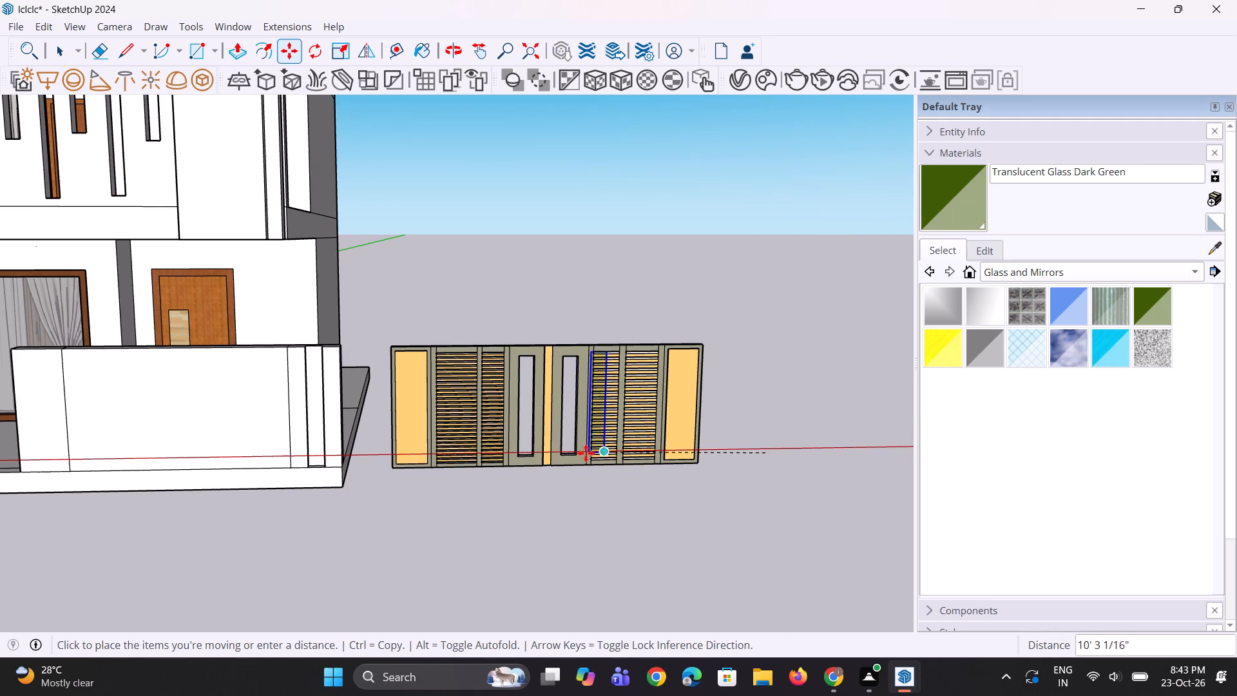
{"action": "scroll", "coordinate": [557, 452], "scroll_direction": "up", "scroll_amount": 2}
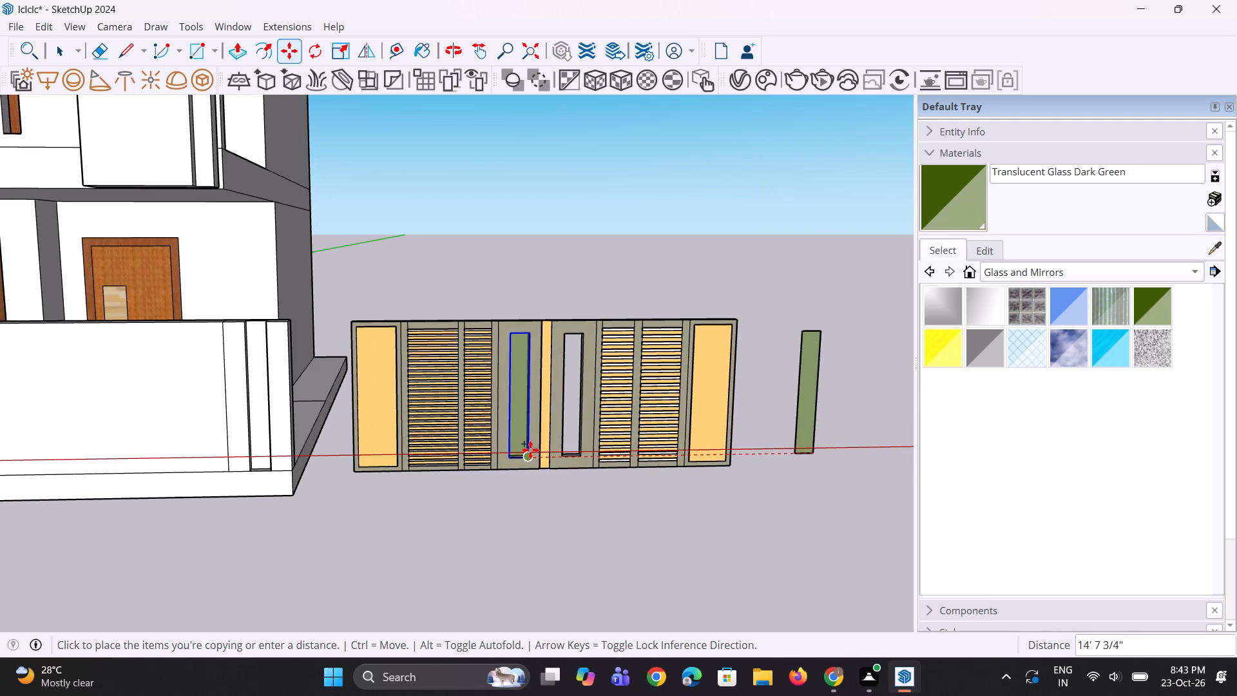
{"action": "left_click", "coordinate": [530, 450]}
Move the original green glass panel into the gate slot on the far side of the central strip and deselect it.
{"action": "scroll", "coordinate": [550, 449], "scroll_direction": "up", "scroll_amount": 1}
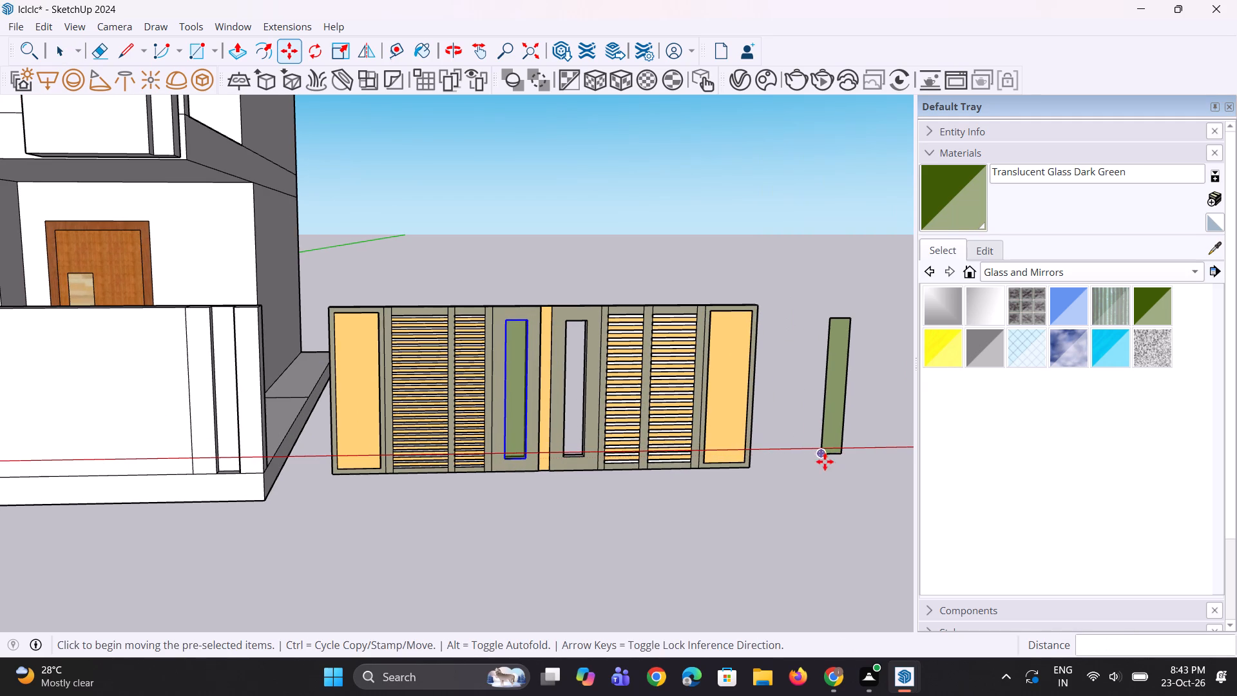
{"action": "key", "text": "space"}
{"action": "left_click", "coordinate": [838, 454]}
{"action": "key", "text": "m"}
{"action": "left_click", "coordinate": [844, 454]}
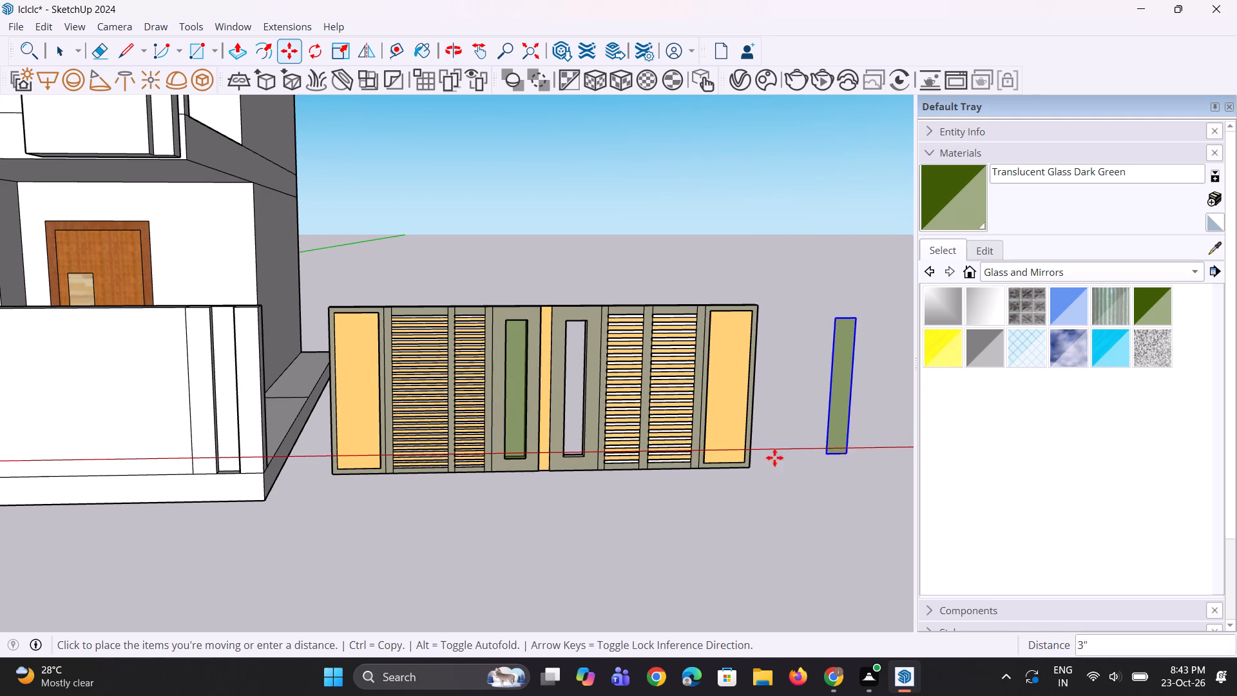
{"action": "scroll", "coordinate": [606, 458], "scroll_direction": "up", "scroll_amount": 1}
{"action": "left_click", "coordinate": [582, 454]}
{"action": "middle_click_drag", "start_coordinate": [600, 465], "coordinate": [601, 466]}
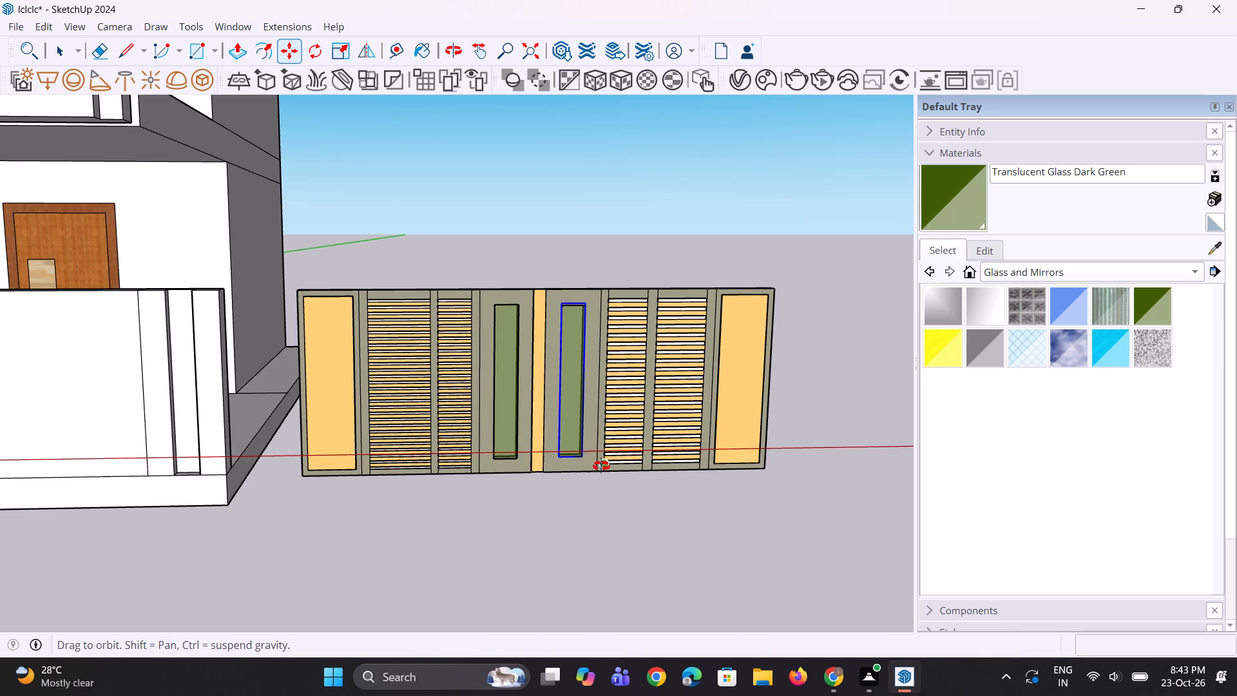
{"action": "middle_click_drag", "start_coordinate": [601, 466], "coordinate": [596, 476]}
{"action": "key", "text": "space"}
{"action": "key", "text": "space"}
{"action": "double_click", "coordinate": [680, 230]}
Select the whole gate, including its frames, slats and green glass inserts, and make it one group.
{"action": "scroll", "coordinate": [622, 304], "scroll_direction": "down", "scroll_amount": 4}
{"action": "middle_click_drag", "start_coordinate": [352, 345], "coordinate": [391, 365]}
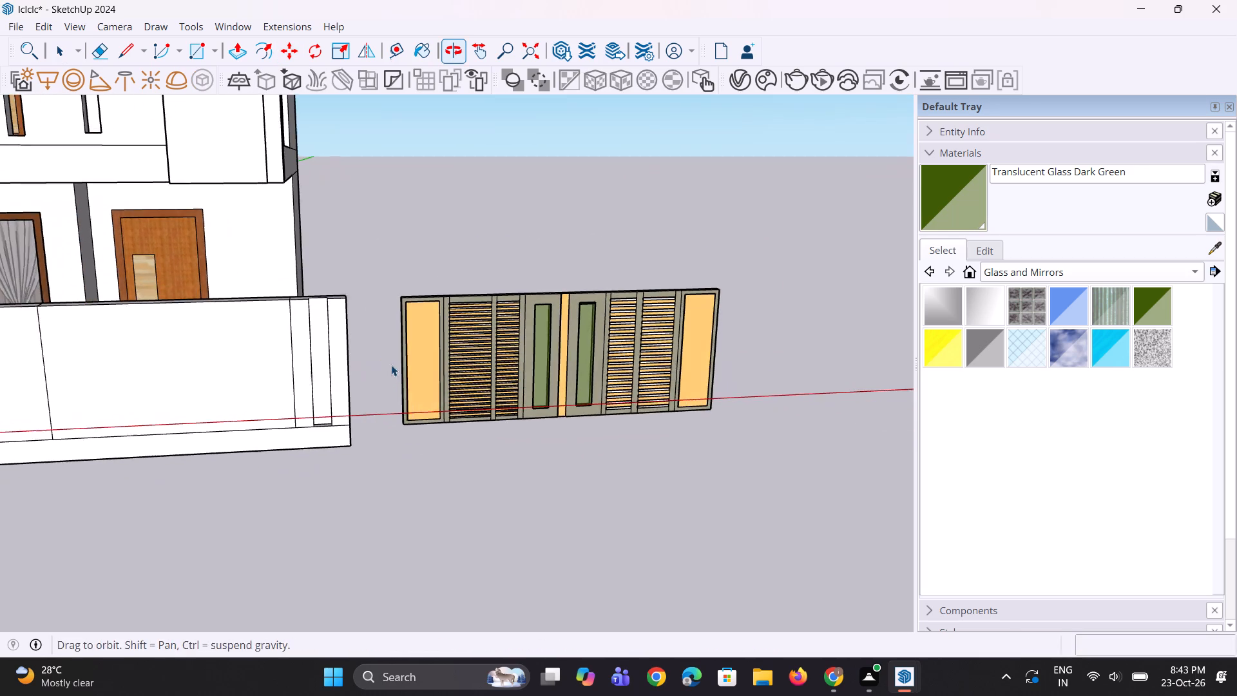
{"action": "scroll", "coordinate": [417, 350], "scroll_direction": "down", "scroll_amount": 8}
{"action": "scroll", "coordinate": [420, 345], "scroll_direction": "up", "scroll_amount": 5}
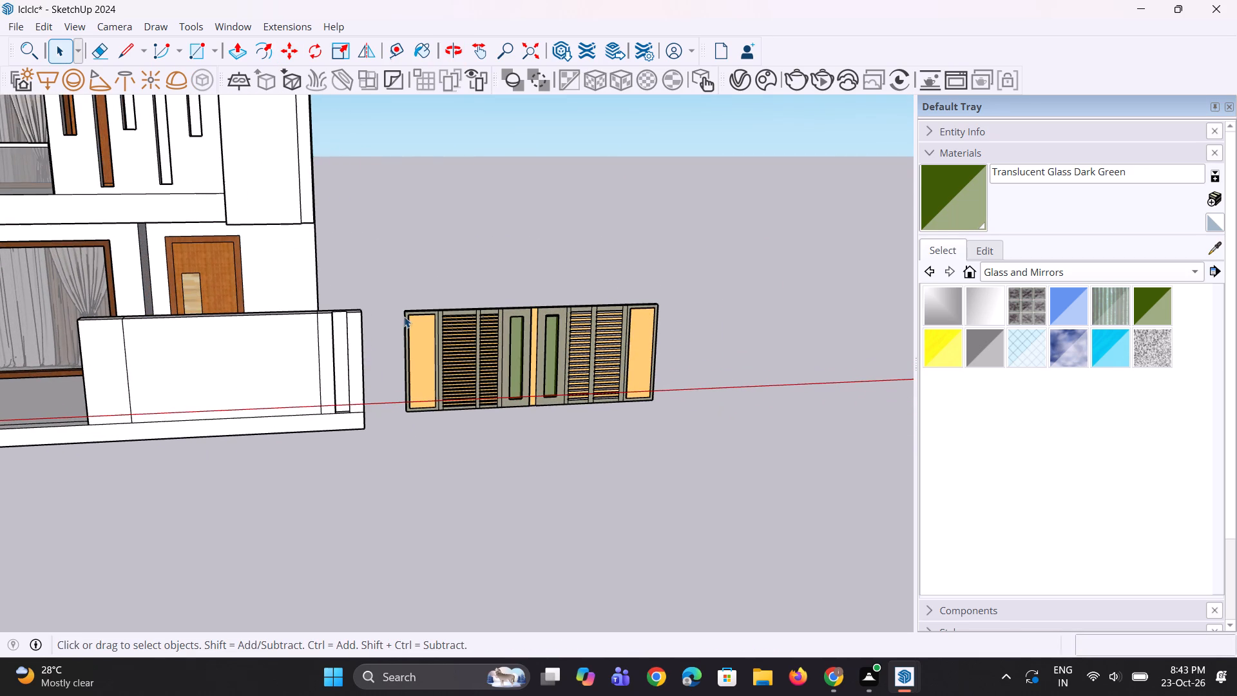
{"action": "left_click_drag", "start_coordinate": [388, 287], "coordinate": [678, 447]}
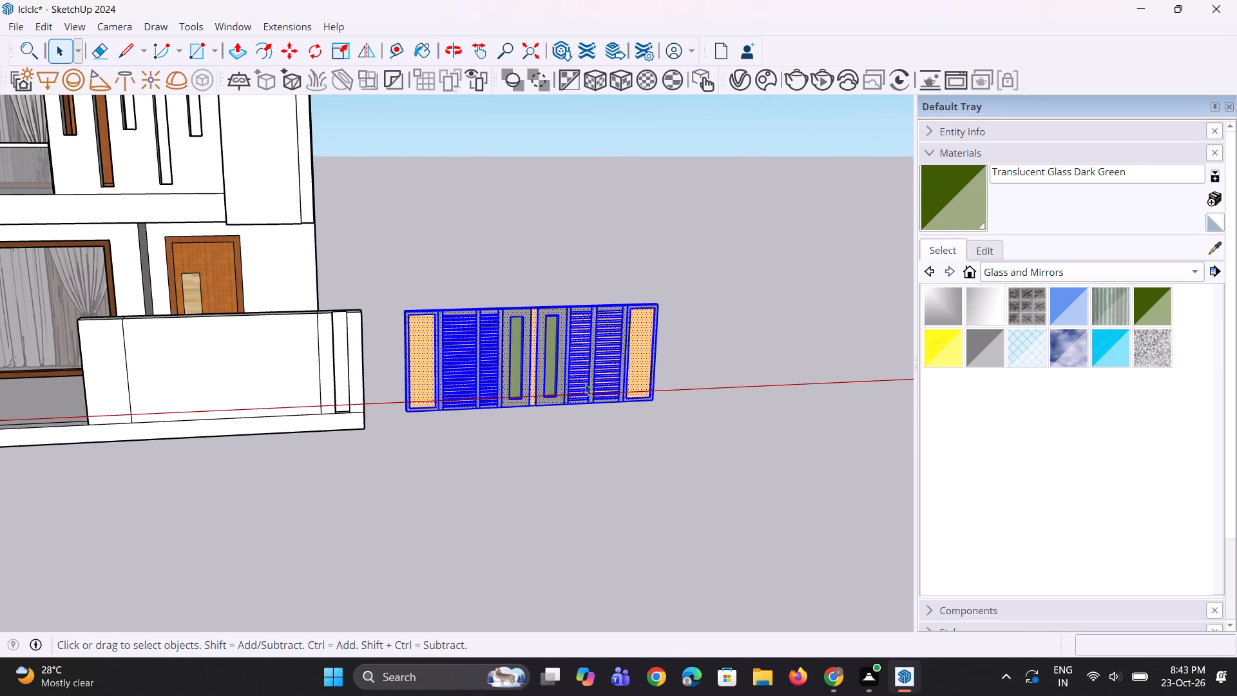
{"action": "right_click", "coordinate": [585, 383]}
{"action": "left_click", "coordinate": [665, 217]}
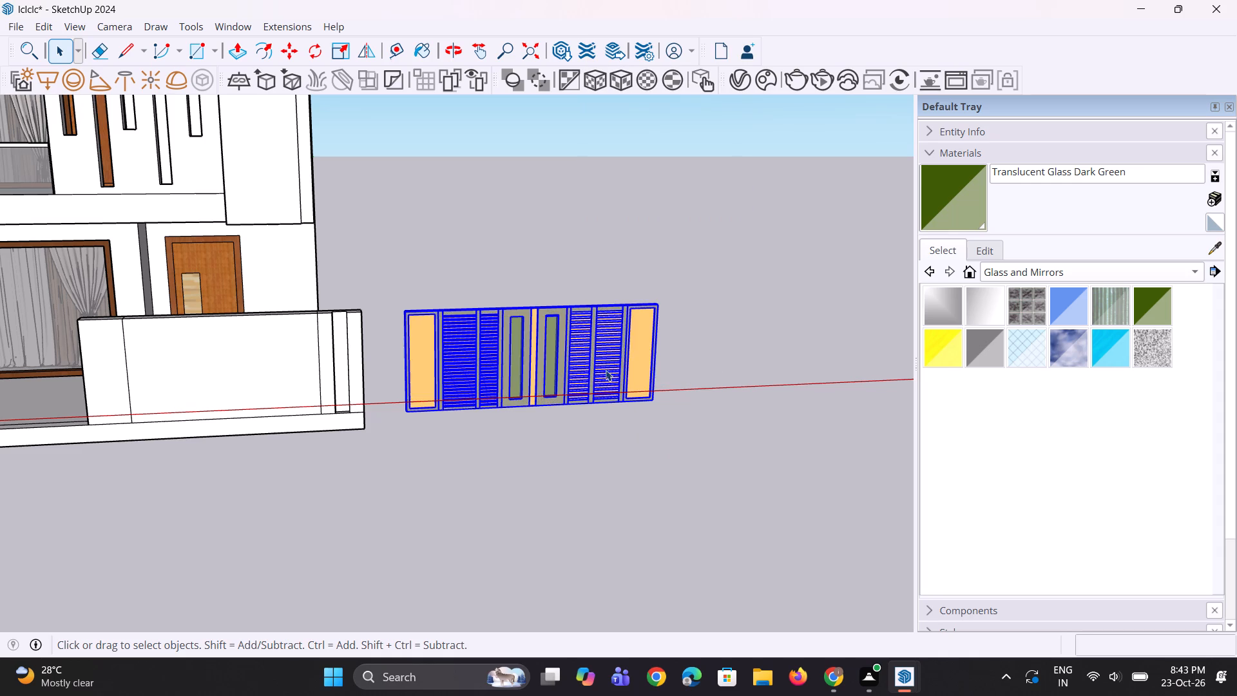
Move the grouped gate by its bottom corner into the opening of the house's front boundary wall, against the wall's end.
{"action": "scroll", "coordinate": [604, 371], "scroll_direction": "down", "scroll_amount": 3}
{"action": "key", "text": "m"}
{"action": "left_click", "coordinate": [647, 401]}
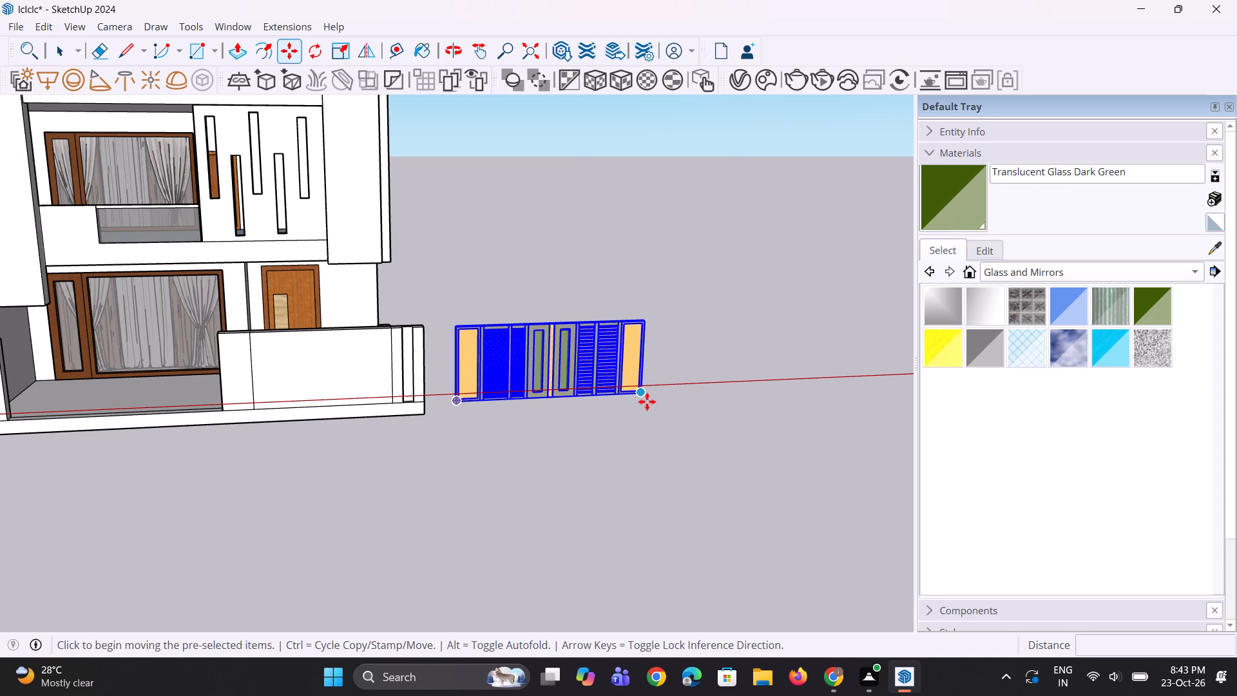
{"action": "scroll", "coordinate": [631, 434], "scroll_direction": "down", "scroll_amount": 4}
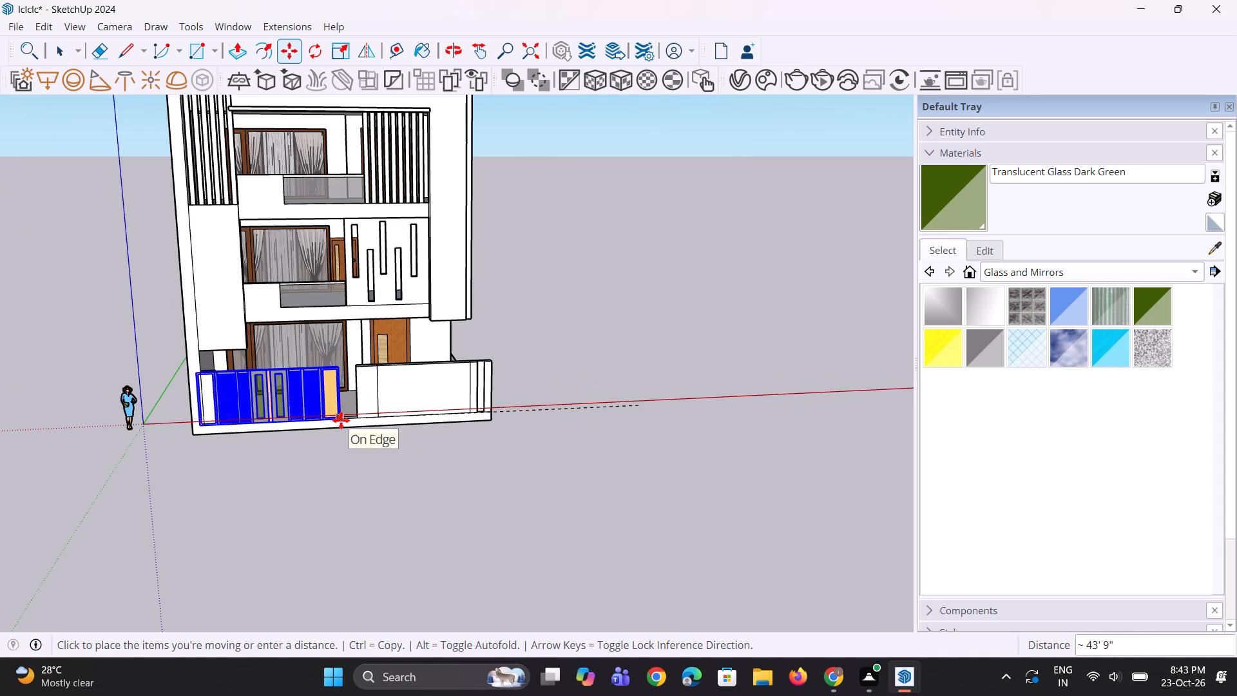
{"action": "left_click", "coordinate": [353, 414]}
{"action": "key", "text": "space"}
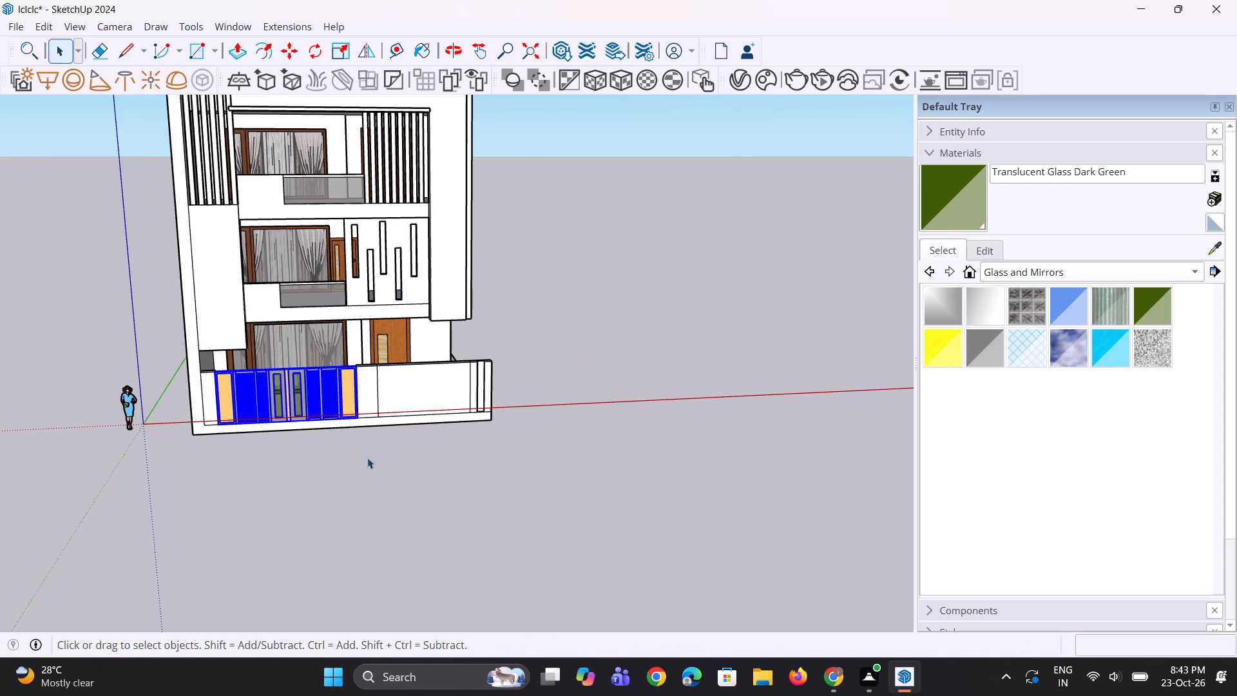
{"action": "left_click", "coordinate": [367, 458]}
{"action": "key", "text": "space"}
{"action": "left_click", "coordinate": [367, 458]}
Shift the gate slightly by its bottom corner next to the boundary wall to seat it in the opening.
{"action": "scroll", "coordinate": [354, 418], "scroll_direction": "up", "scroll_amount": 10}
{"action": "middle_click_drag", "start_coordinate": [353, 413], "coordinate": [334, 428]}
{"action": "double_click", "coordinate": [356, 509]}
{"action": "middle_click_drag", "start_coordinate": [311, 360], "coordinate": [303, 460]}
{"action": "scroll", "coordinate": [333, 462], "scroll_direction": "up", "scroll_amount": 3}
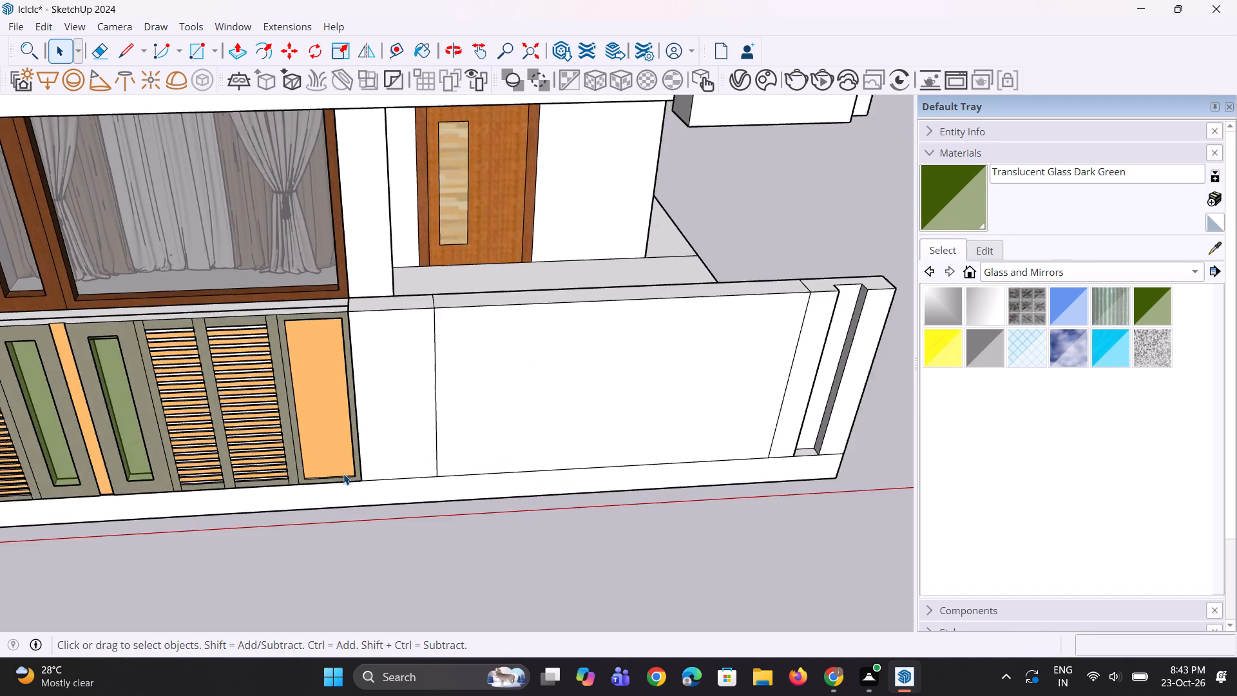
{"action": "scroll", "coordinate": [343, 474], "scroll_direction": "up", "scroll_amount": 3}
{"action": "left_click", "coordinate": [346, 470]}
{"action": "scroll", "coordinate": [365, 488], "scroll_direction": "up", "scroll_amount": 3}
{"action": "key", "text": "m"}
{"action": "left_click", "coordinate": [369, 478]}
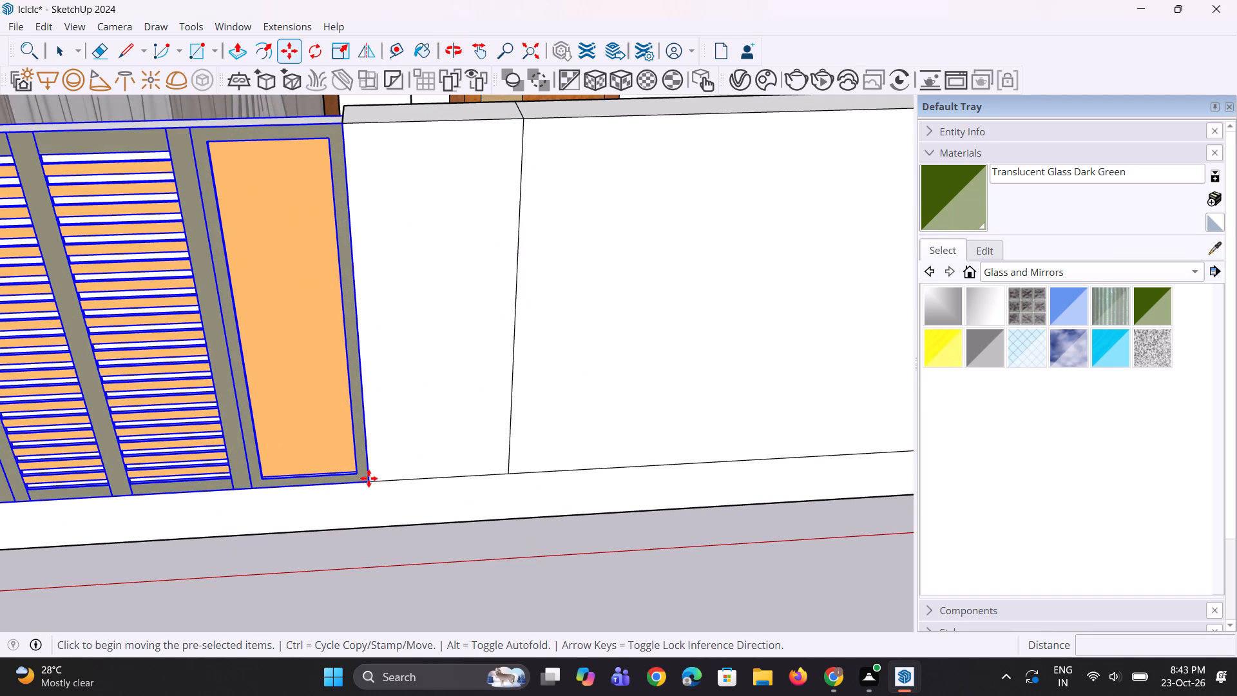
{"action": "left_click", "coordinate": [367, 468]}
{"action": "scroll", "coordinate": [516, 492], "scroll_direction": "down", "scroll_amount": 11}
{"action": "key", "text": "space"}
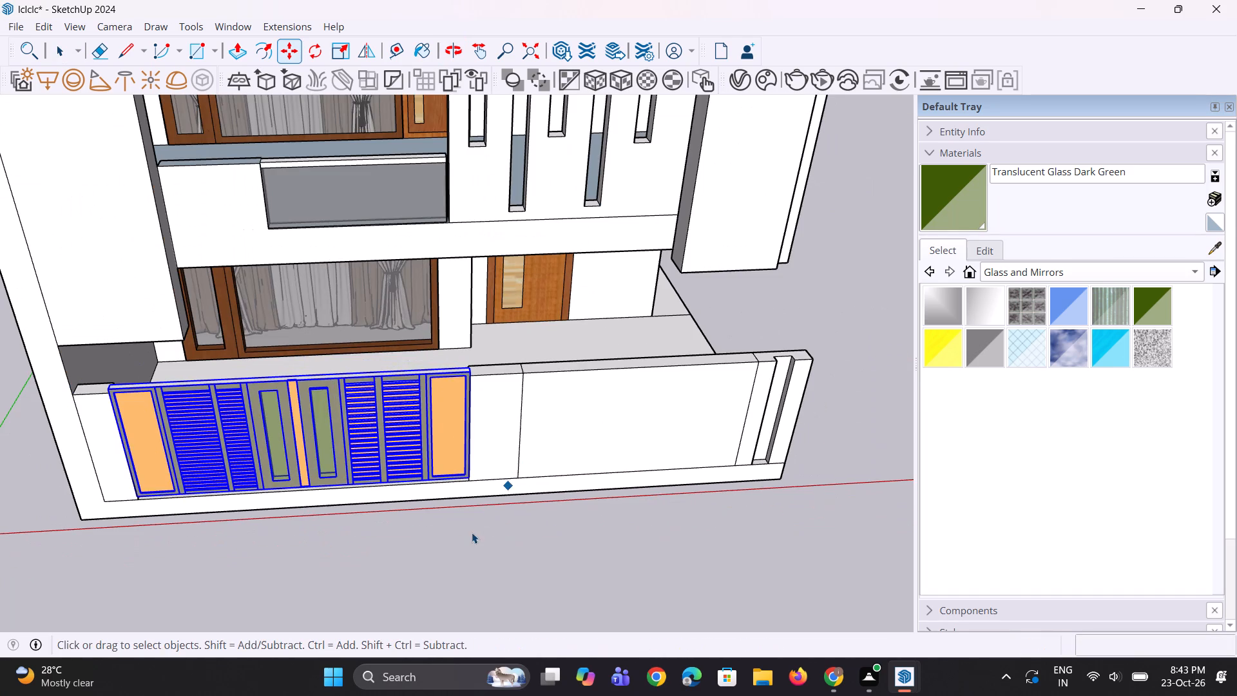
{"action": "left_click", "coordinate": [472, 532]}
{"action": "key", "text": "space"}
{"action": "scroll", "coordinate": [323, 454], "scroll_direction": "down", "scroll_amount": 4}
{"action": "middle_click_drag", "start_coordinate": [312, 453], "coordinate": [323, 376]}
{"action": "key", "text": "space"}
{"action": "scroll", "coordinate": [324, 376], "scroll_direction": "down", "scroll_amount": 4}
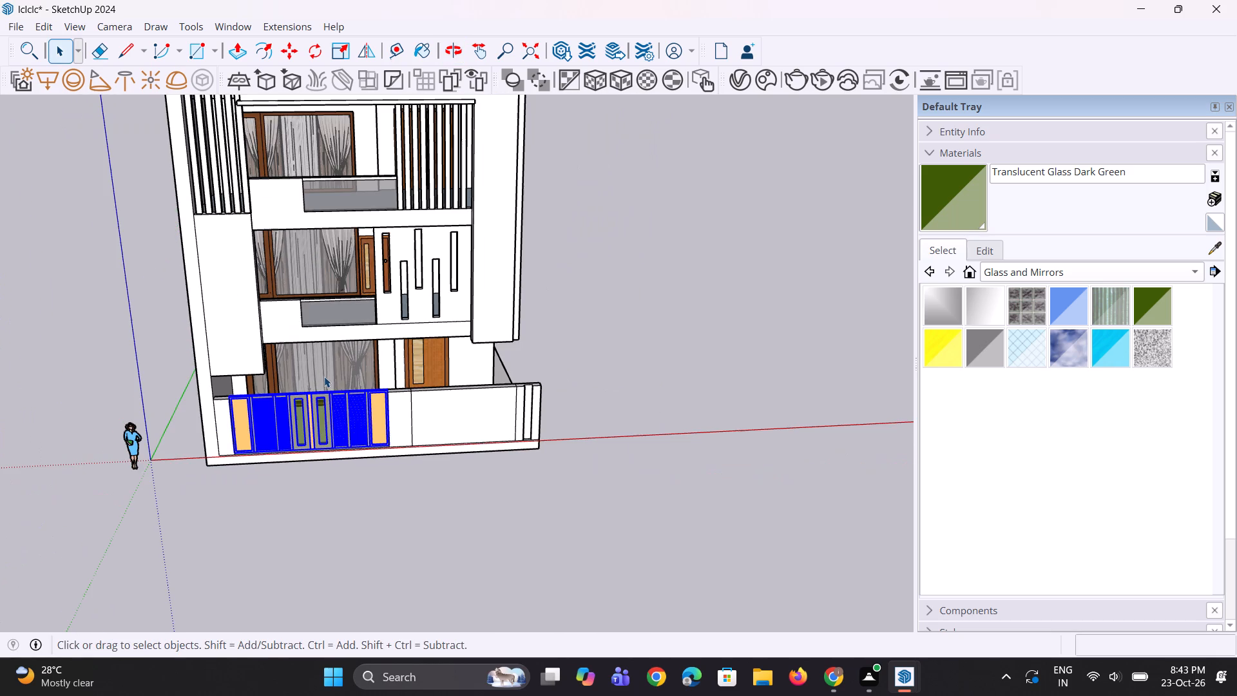
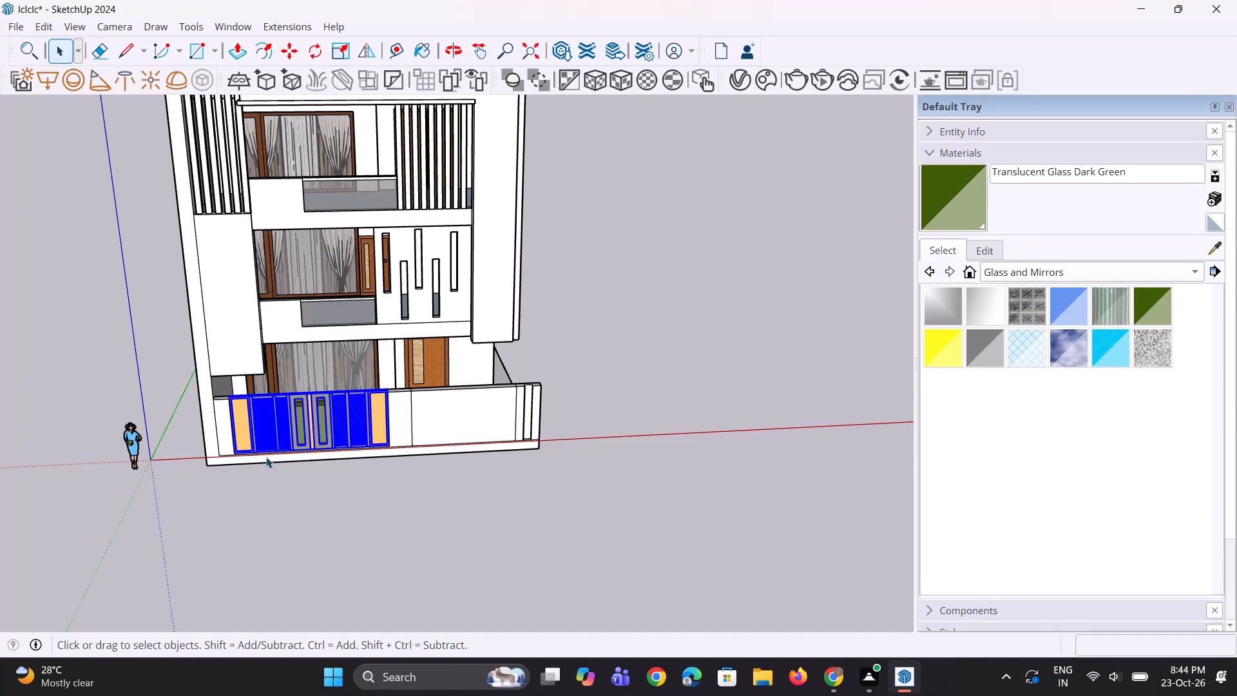
Clear the front gate selection and look over the house's front facade around the gate and left wall block.
{"action": "scroll", "coordinate": [172, 432], "scroll_direction": "down", "scroll_amount": 3}
{"action": "middle_click_drag", "start_coordinate": [279, 508], "coordinate": [262, 462]}
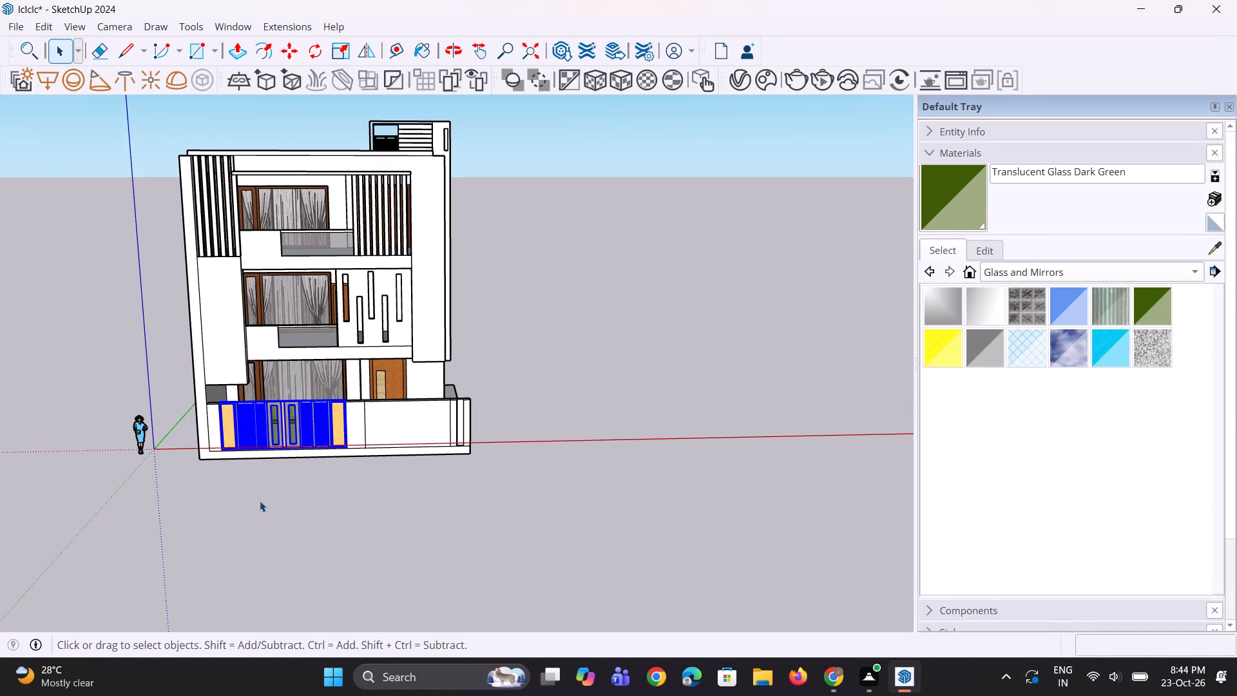
{"action": "double_click", "coordinate": [260, 501]}
{"action": "scroll", "coordinate": [251, 431], "scroll_direction": "up", "scroll_amount": 12}
{"action": "middle_click_drag", "start_coordinate": [181, 451], "coordinate": [168, 451]}
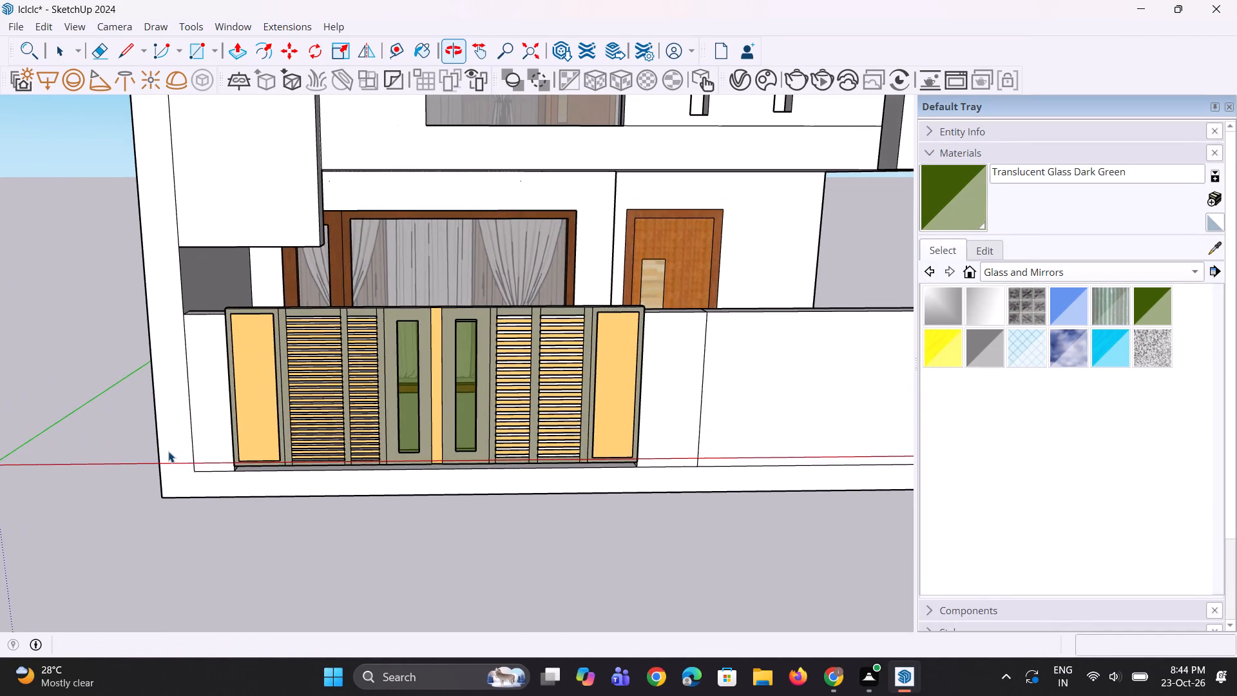
{"action": "scroll", "coordinate": [168, 451], "scroll_direction": "down", "scroll_amount": 9}
{"action": "scroll", "coordinate": [253, 523], "scroll_direction": "down", "scroll_amount": 5}
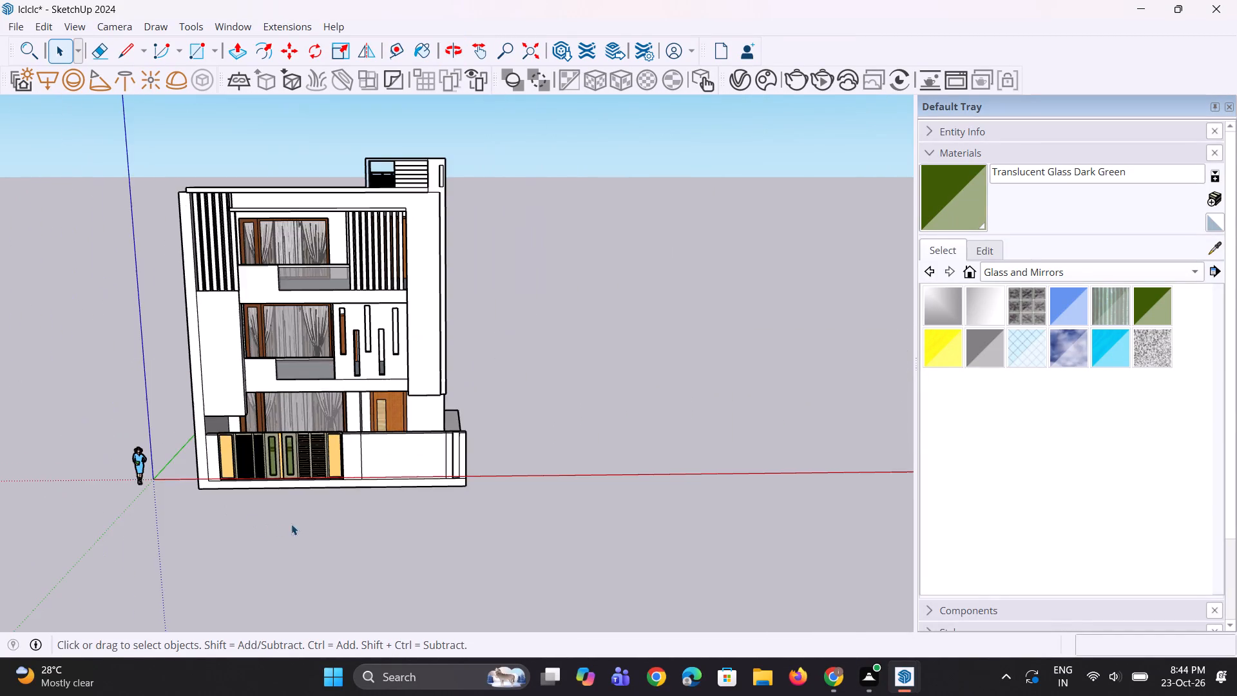
Extend the underside of the projecting left facade block down about 2' 7 9/16" towards the boundary wall with Push/Pull.
{"action": "scroll", "coordinate": [169, 354], "scroll_direction": "up", "scroll_amount": 8}
{"action": "middle_click_drag", "start_coordinate": [222, 425], "coordinate": [206, 353]}
{"action": "scroll", "coordinate": [271, 441], "scroll_direction": "up", "scroll_amount": 4}
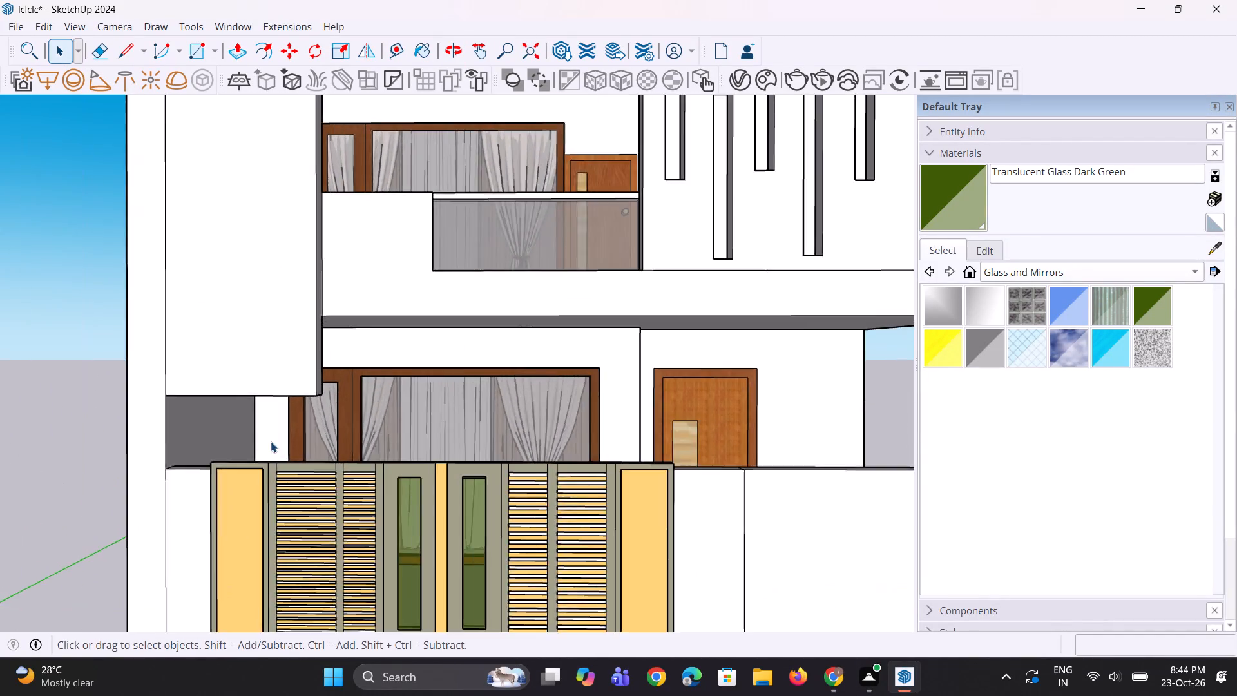
{"action": "middle_click_drag", "start_coordinate": [271, 441], "coordinate": [105, 398]}
{"action": "scroll", "coordinate": [161, 387], "scroll_direction": "up", "scroll_amount": 3}
{"action": "key", "text": "p"}
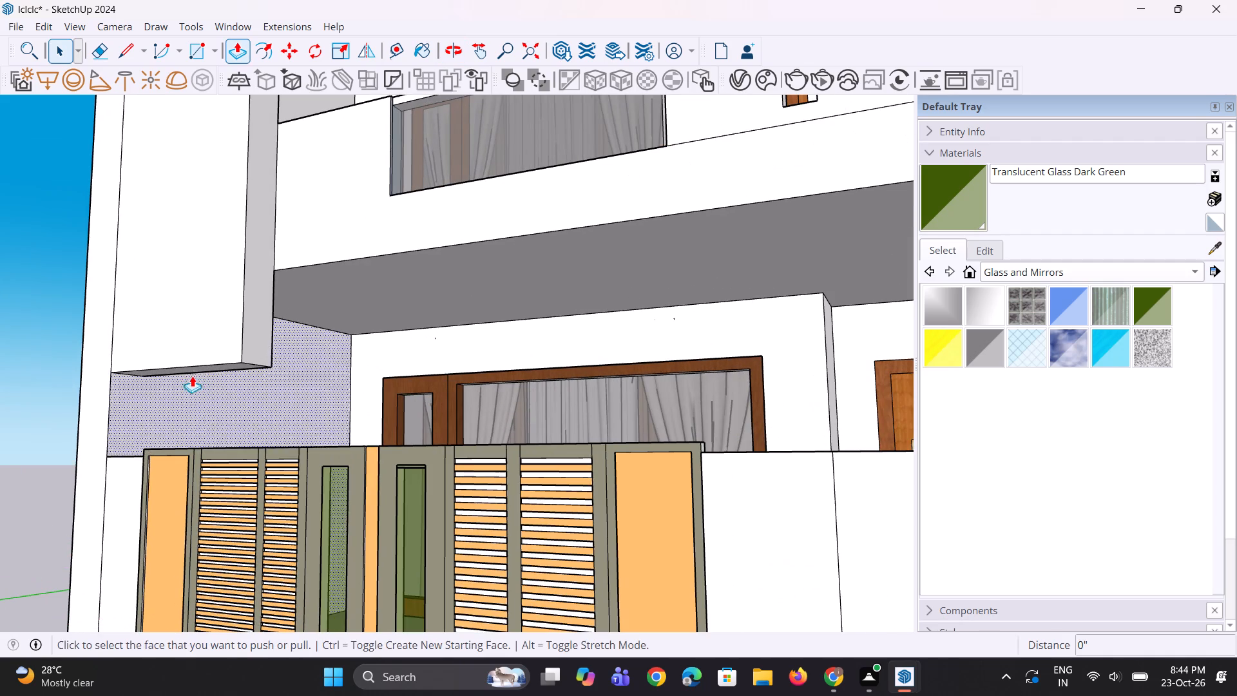
{"action": "left_click", "coordinate": [198, 367]}
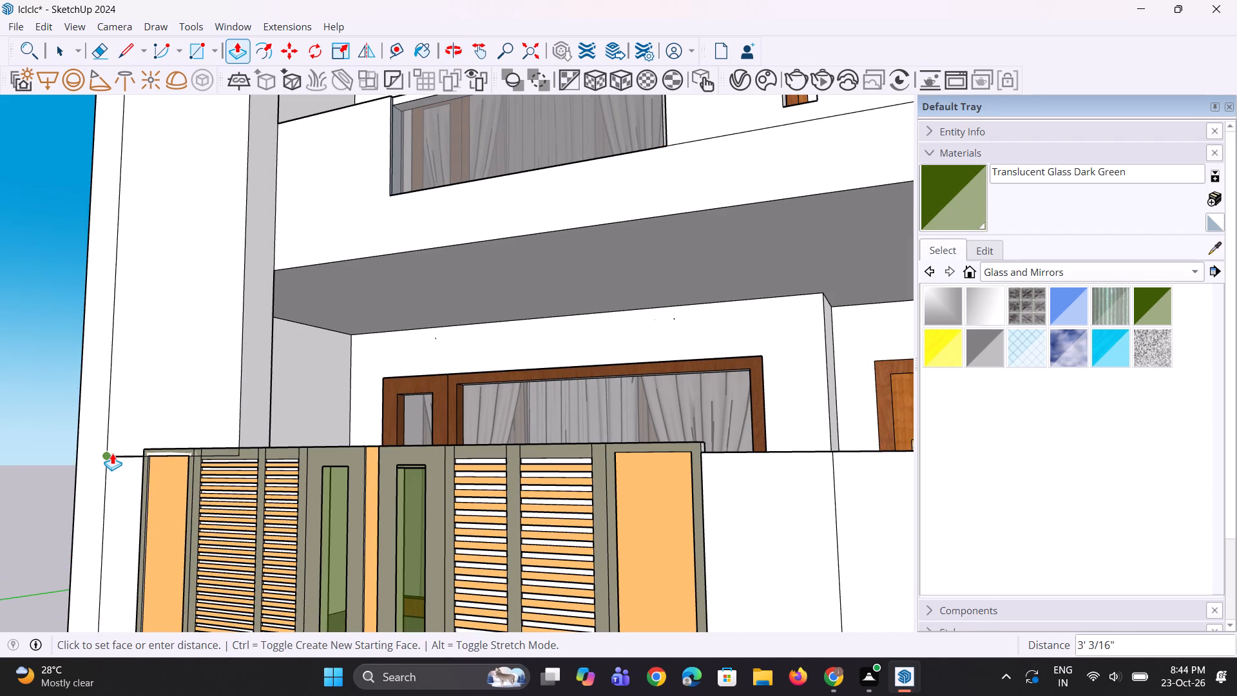
{"action": "left_click", "coordinate": [124, 444]}
Offset the outline of the left facade block's tall front face inward to form a narrow inset rectangle.
{"action": "middle_click_drag", "start_coordinate": [188, 418], "coordinate": [325, 543]}
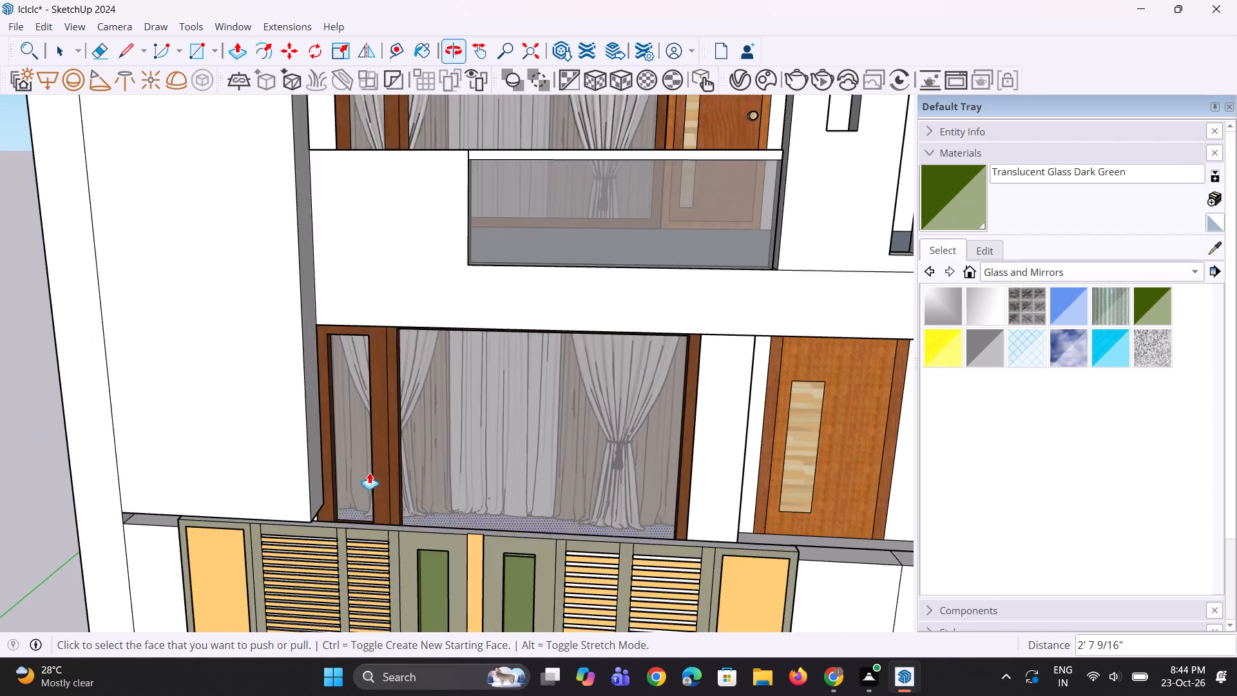
{"action": "scroll", "coordinate": [355, 443], "scroll_direction": "down", "scroll_amount": 5}
{"action": "middle_click_drag", "start_coordinate": [205, 475], "coordinate": [306, 494]}
{"action": "scroll", "coordinate": [306, 494], "scroll_direction": "down", "scroll_amount": 2}
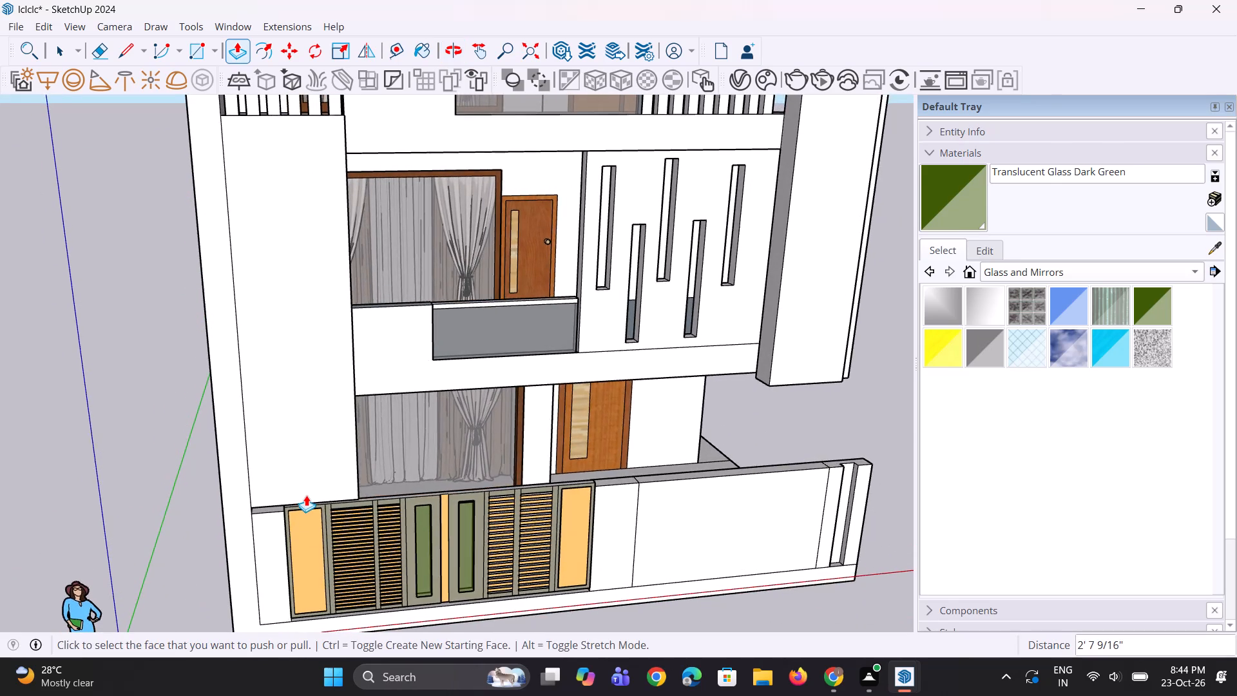
{"action": "scroll", "coordinate": [306, 495], "scroll_direction": "down", "scroll_amount": 2}
{"action": "middle_click", "coordinate": [307, 496]}
{"action": "scroll", "coordinate": [303, 466], "scroll_direction": "up", "scroll_amount": 2}
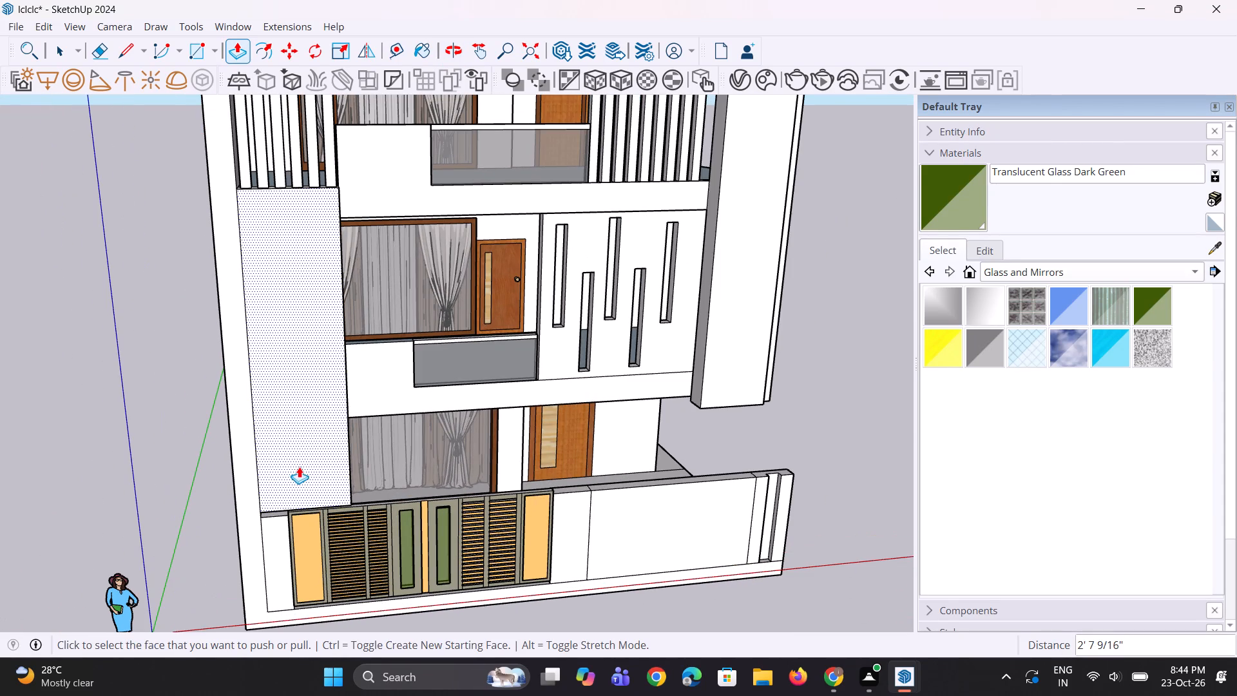
{"action": "key", "text": "f"}
{"action": "left_click", "coordinate": [276, 447]}
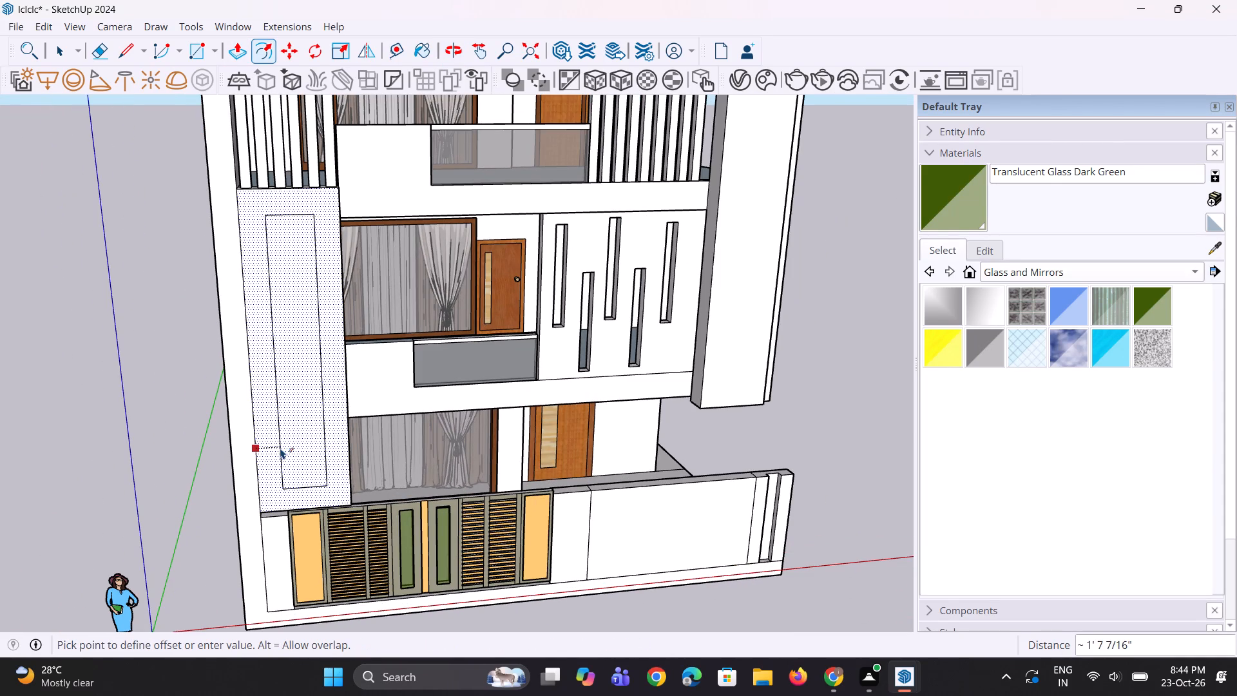
{"action": "left_click", "coordinate": [285, 451]}
Move the inset rectangle's bottom edge down to the lower edge of the left facade block.
{"action": "key", "text": "space"}
{"action": "left_click", "coordinate": [296, 482]}
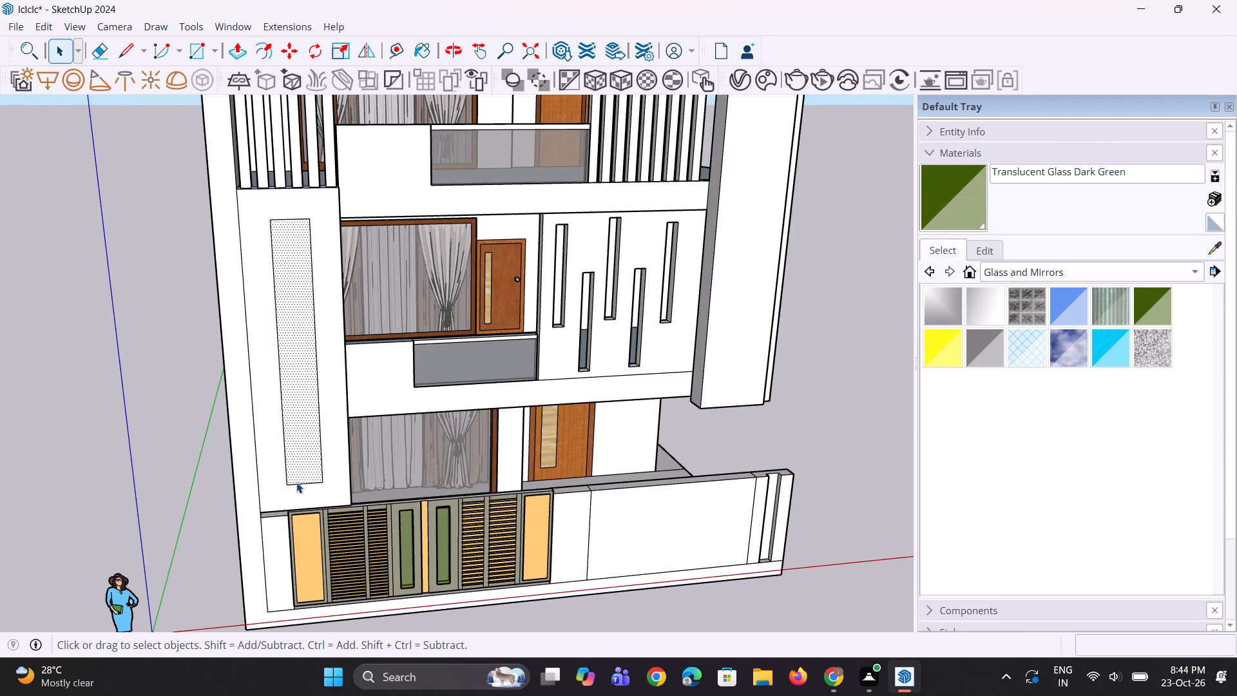
{"action": "scroll", "coordinate": [291, 486], "scroll_direction": "up", "scroll_amount": 3}
{"action": "key", "text": "m"}
{"action": "left_click", "coordinate": [287, 483]}
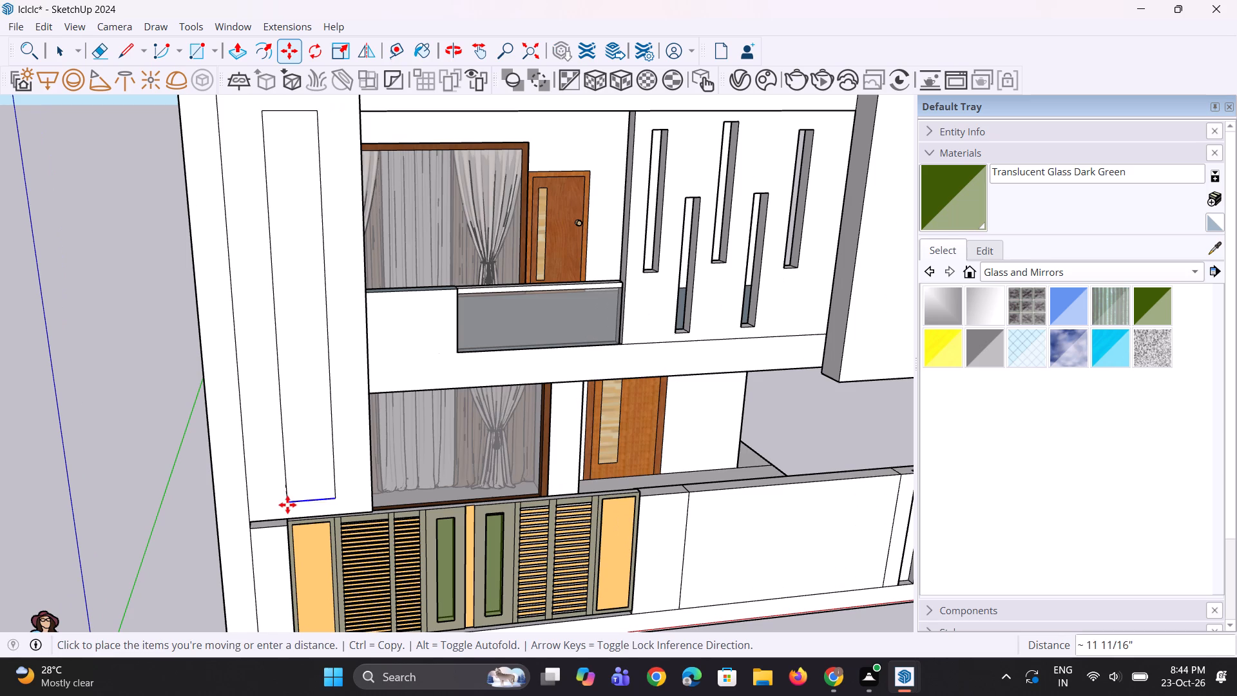
{"action": "left_click", "coordinate": [287, 516]}
{"action": "key", "text": "space"}
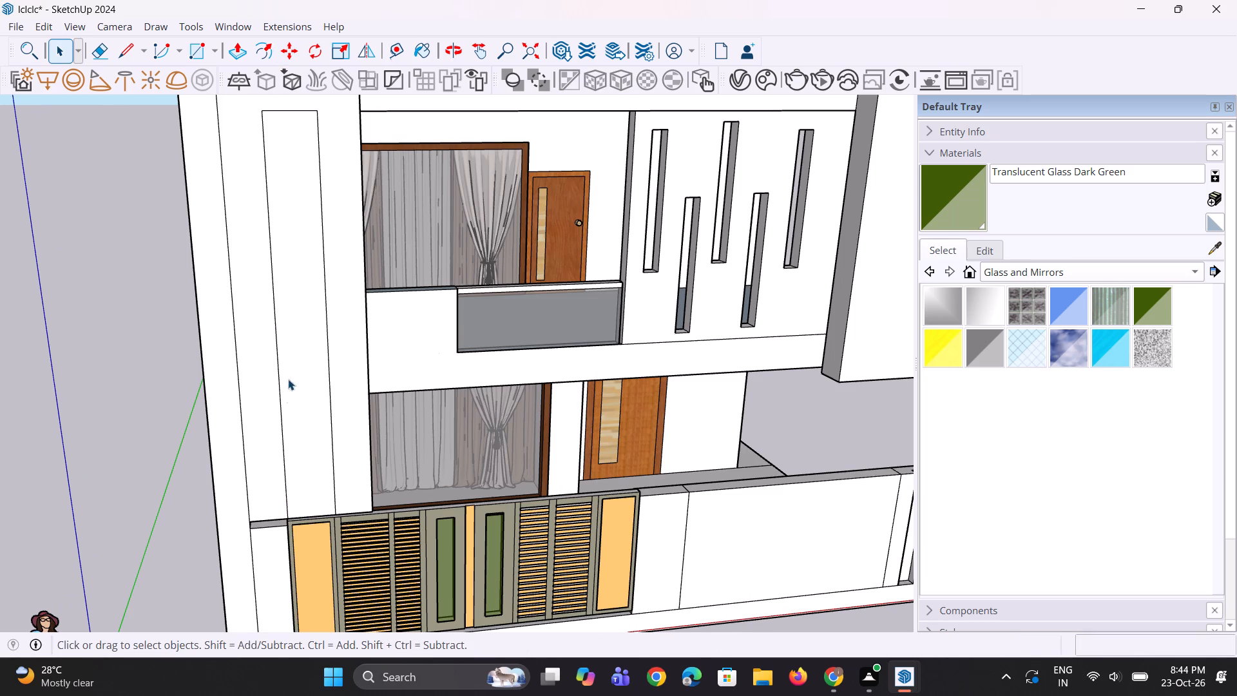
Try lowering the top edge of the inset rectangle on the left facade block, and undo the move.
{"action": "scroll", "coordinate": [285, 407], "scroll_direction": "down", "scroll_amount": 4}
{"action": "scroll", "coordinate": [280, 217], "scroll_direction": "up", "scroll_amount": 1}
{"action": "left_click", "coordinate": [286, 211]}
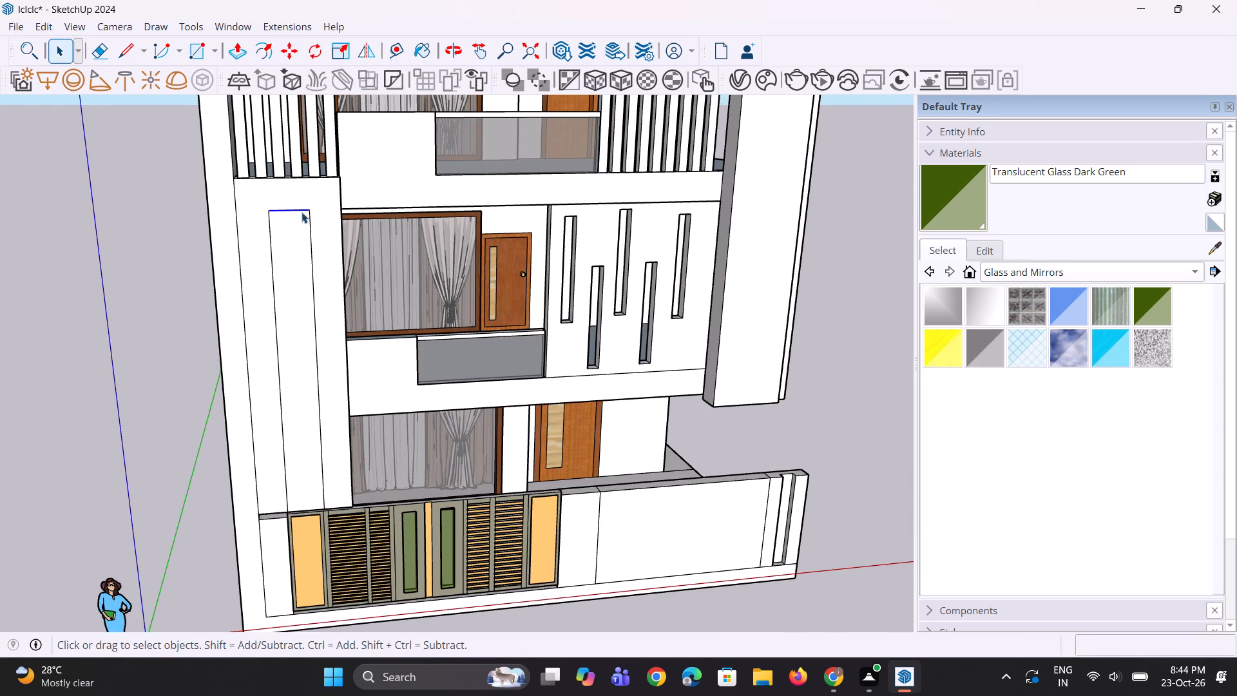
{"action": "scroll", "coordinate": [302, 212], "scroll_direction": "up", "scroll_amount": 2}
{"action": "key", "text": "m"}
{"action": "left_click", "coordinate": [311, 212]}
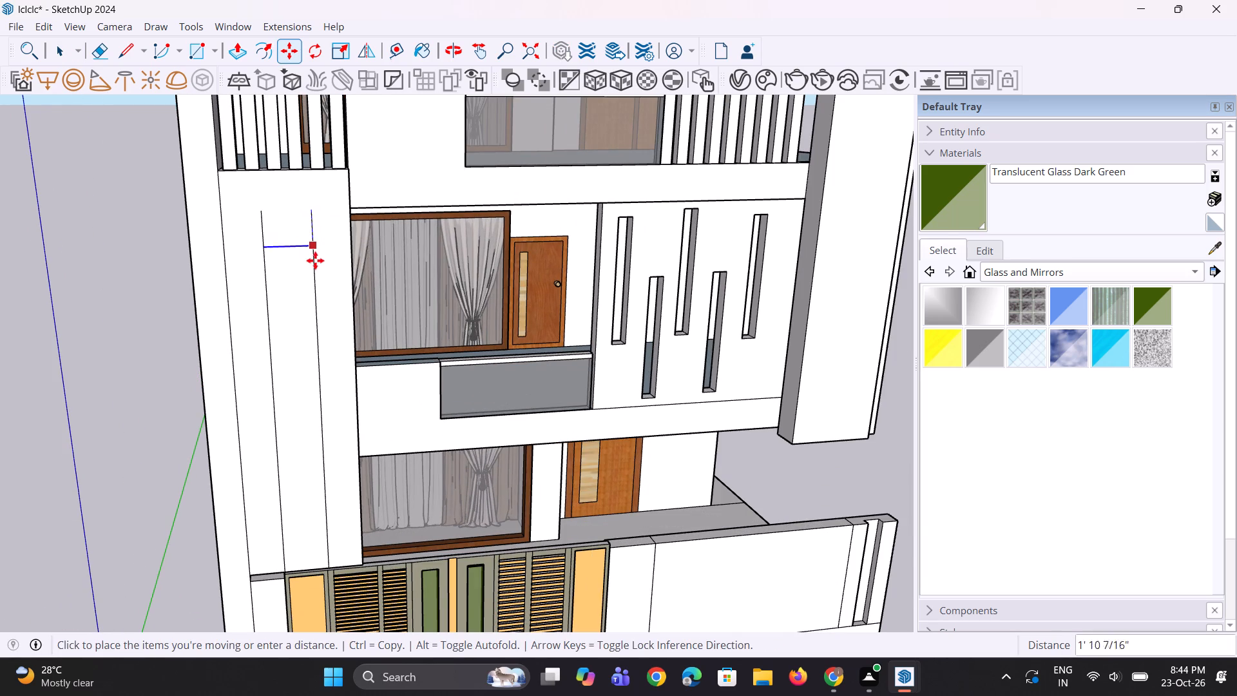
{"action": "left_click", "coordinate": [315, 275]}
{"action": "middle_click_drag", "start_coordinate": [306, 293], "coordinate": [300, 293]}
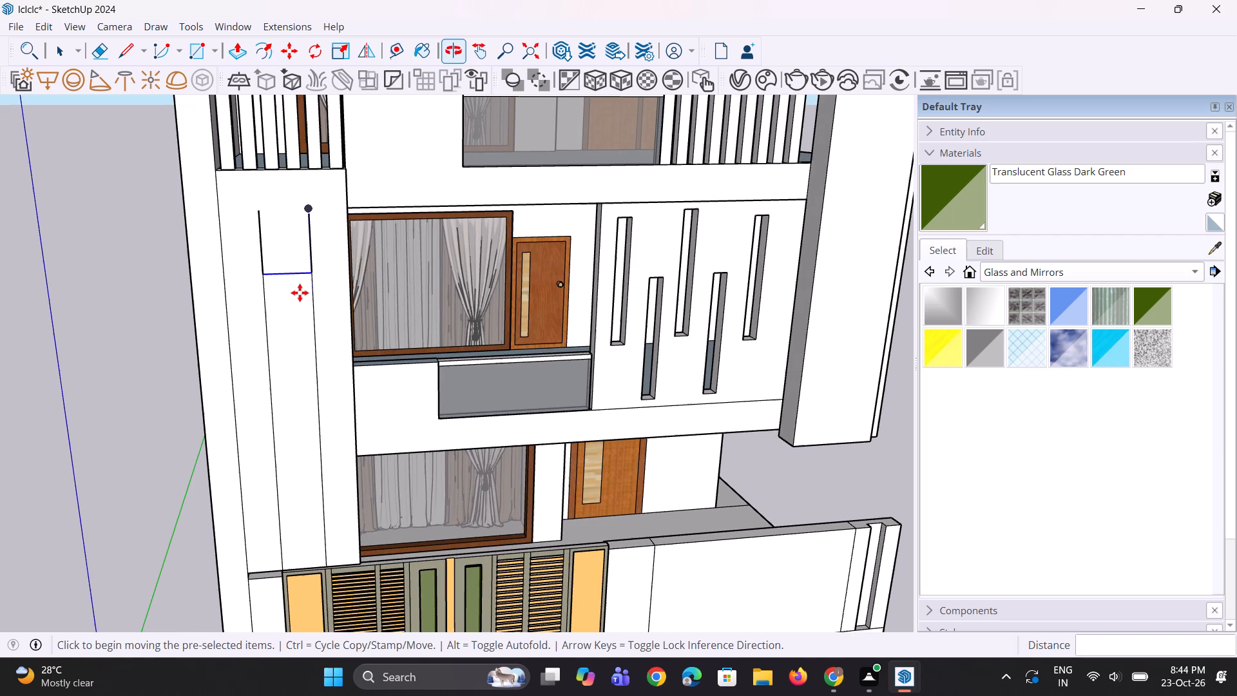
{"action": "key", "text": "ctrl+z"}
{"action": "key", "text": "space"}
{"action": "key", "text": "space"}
Move the inset rectangle's top edge down along its vertical sides, to just above the first-floor balcony parapet level.
{"action": "scroll", "coordinate": [301, 210], "scroll_direction": "up", "scroll_amount": 1}
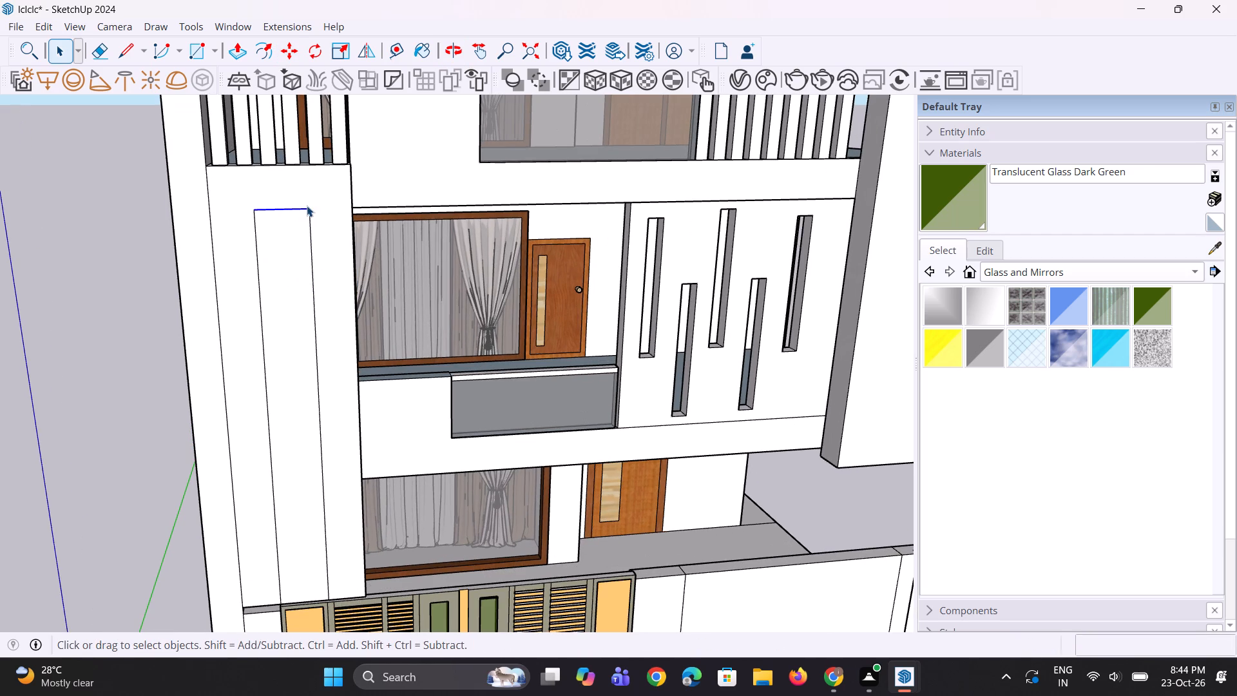
{"action": "key", "text": "m"}
{"action": "scroll", "coordinate": [307, 206], "scroll_direction": "up", "scroll_amount": 1}
{"action": "left_click", "coordinate": [307, 206]}
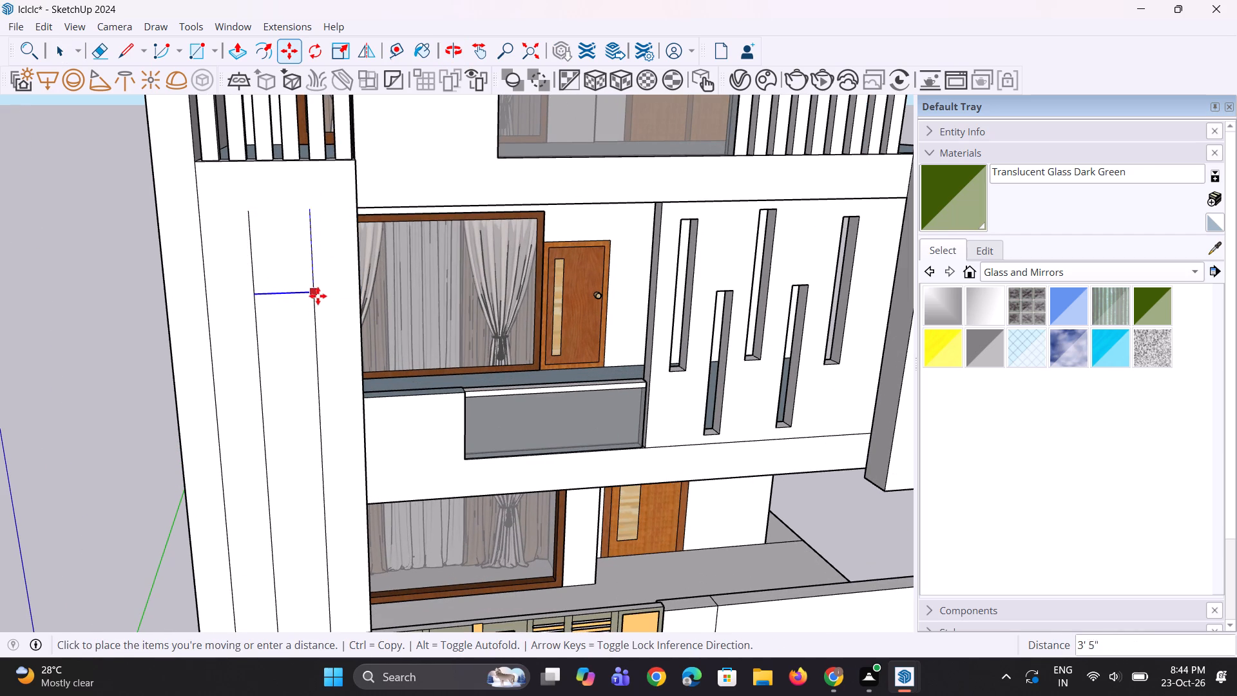
{"action": "left_click", "coordinate": [319, 314]}
{"action": "key", "text": "space"}
{"action": "scroll", "coordinate": [260, 291], "scroll_direction": "up", "scroll_amount": 1}
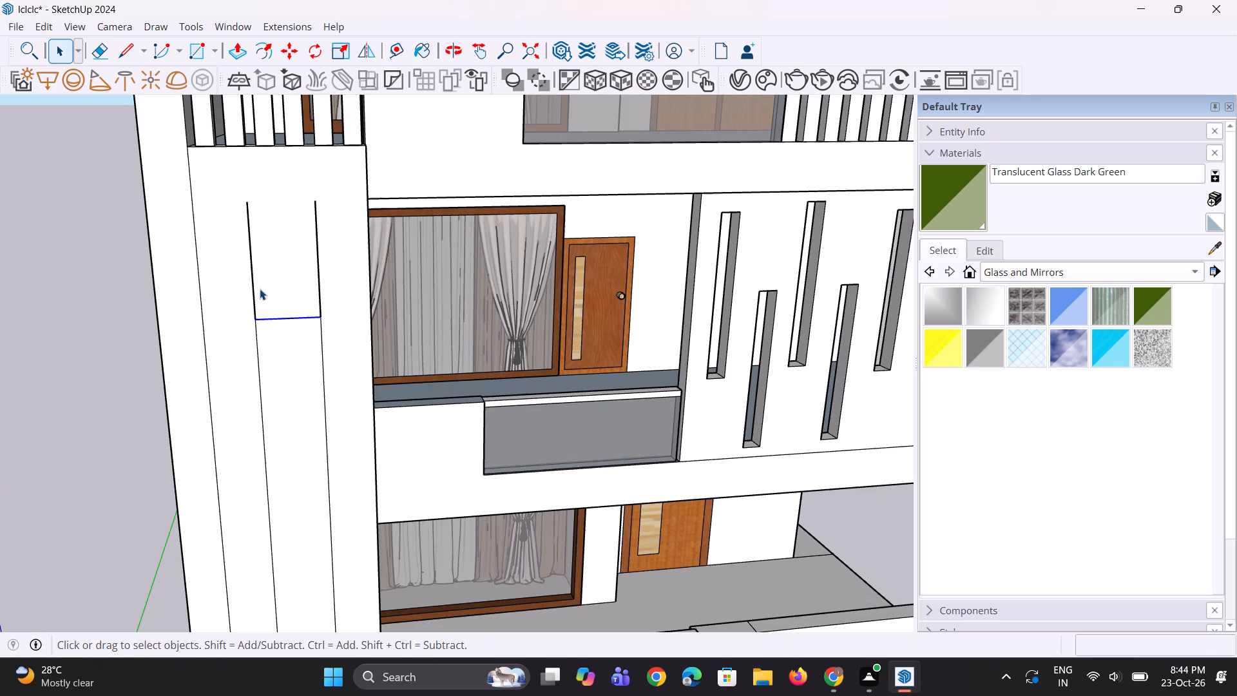
Erase the two leftover vertical line segments above the inset rectangle's lowered top edge.
{"action": "key", "text": "e"}
{"action": "left_click", "coordinate": [251, 278]}
{"action": "left_click", "coordinate": [318, 273]}
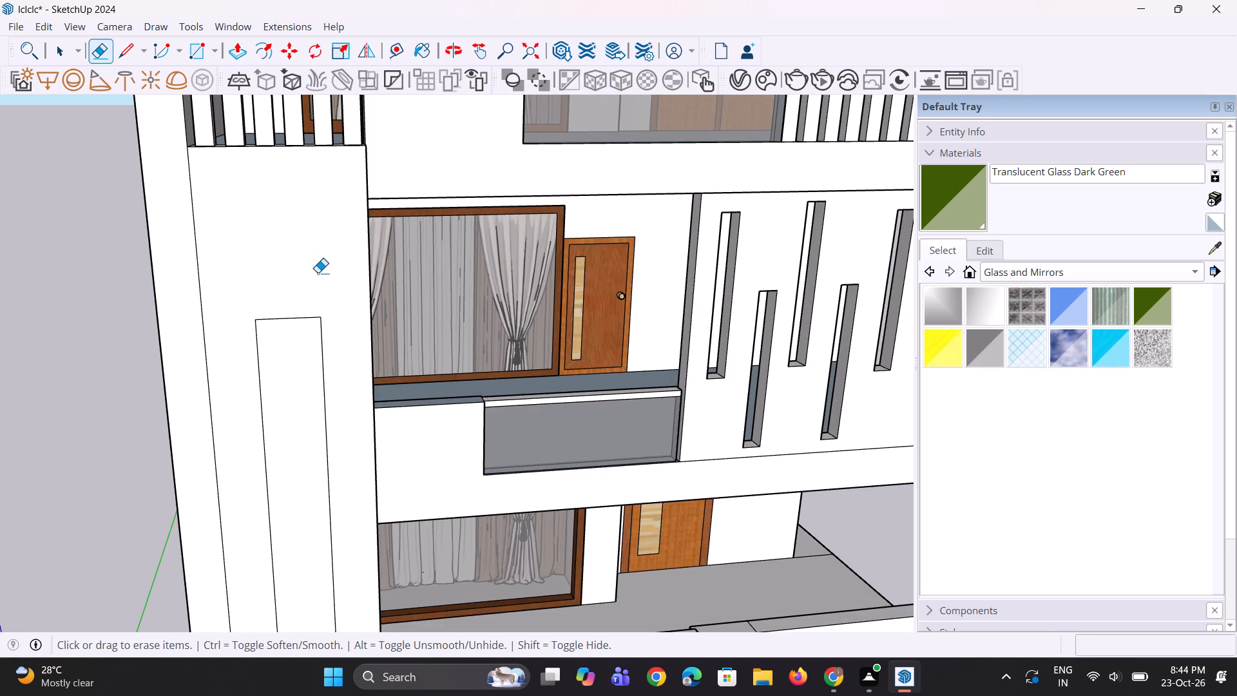
{"action": "scroll", "coordinate": [312, 276], "scroll_direction": "down", "scroll_amount": 4}
{"action": "scroll", "coordinate": [231, 314], "scroll_direction": "down", "scroll_amount": 5}
{"action": "middle_click", "coordinate": [250, 407]}
{"action": "scroll", "coordinate": [250, 407], "scroll_direction": "up", "scroll_amount": 1}
{"action": "key", "text": "space"}
{"action": "key", "text": "space"}
{"action": "scroll", "coordinate": [268, 396], "scroll_direction": "down", "scroll_amount": 5}
{"action": "key", "text": "space"}
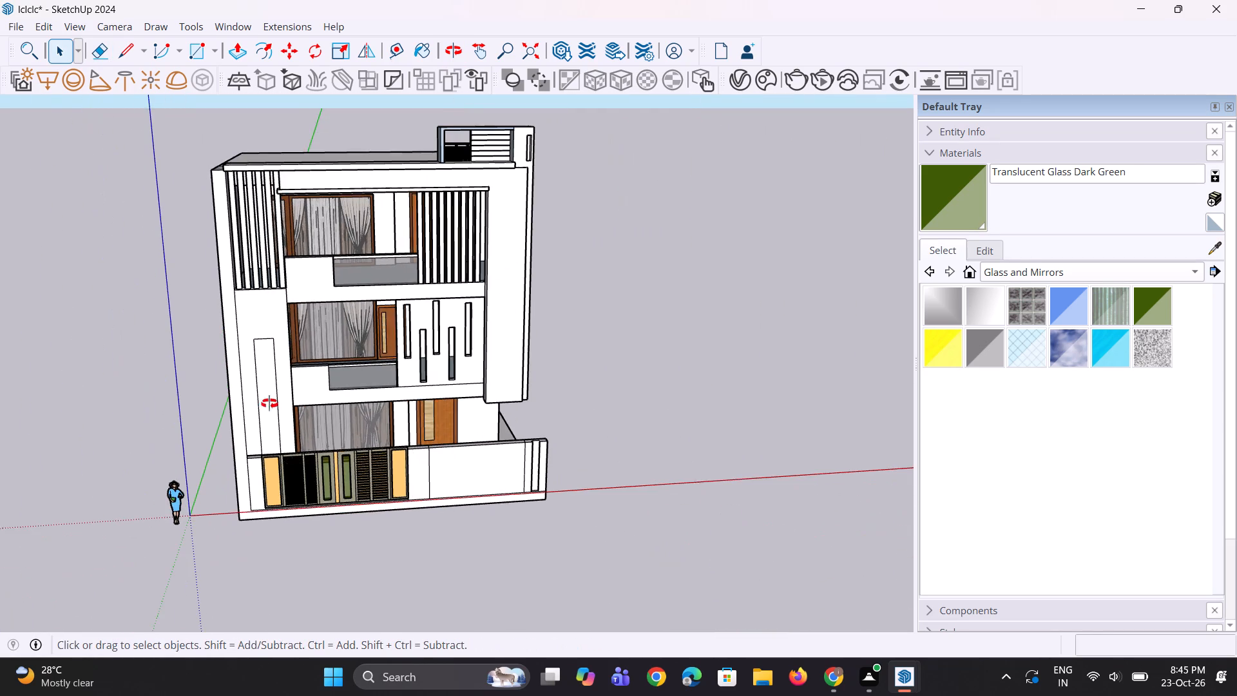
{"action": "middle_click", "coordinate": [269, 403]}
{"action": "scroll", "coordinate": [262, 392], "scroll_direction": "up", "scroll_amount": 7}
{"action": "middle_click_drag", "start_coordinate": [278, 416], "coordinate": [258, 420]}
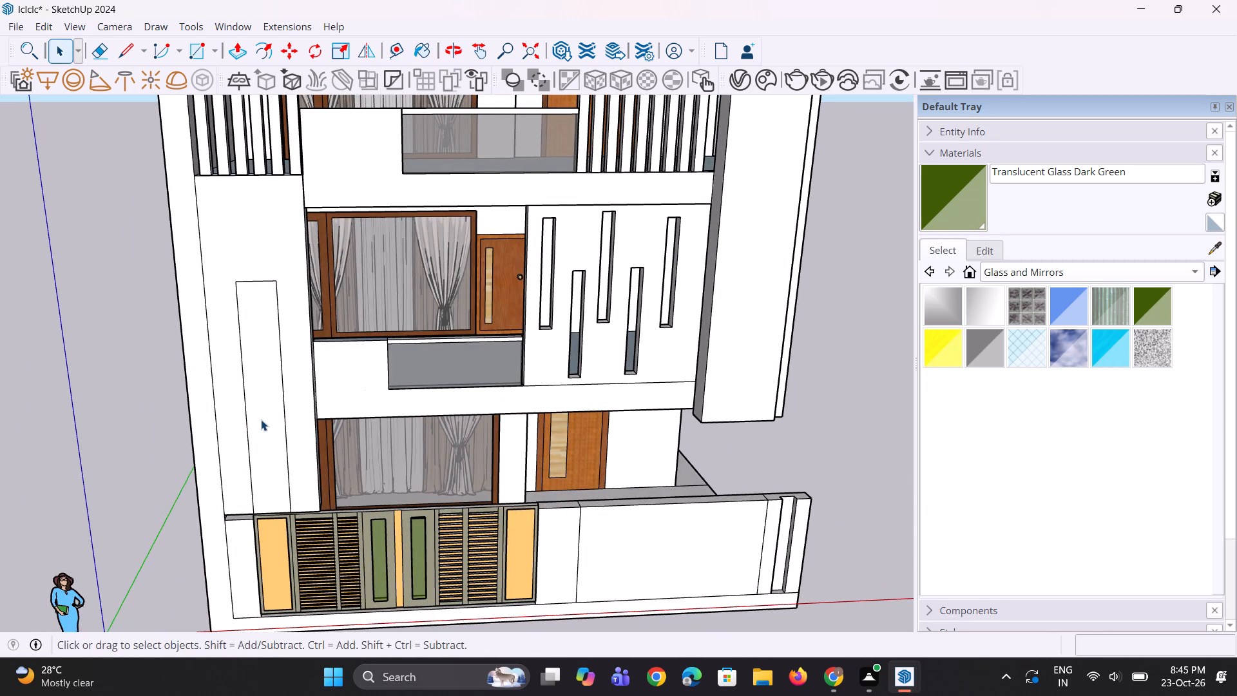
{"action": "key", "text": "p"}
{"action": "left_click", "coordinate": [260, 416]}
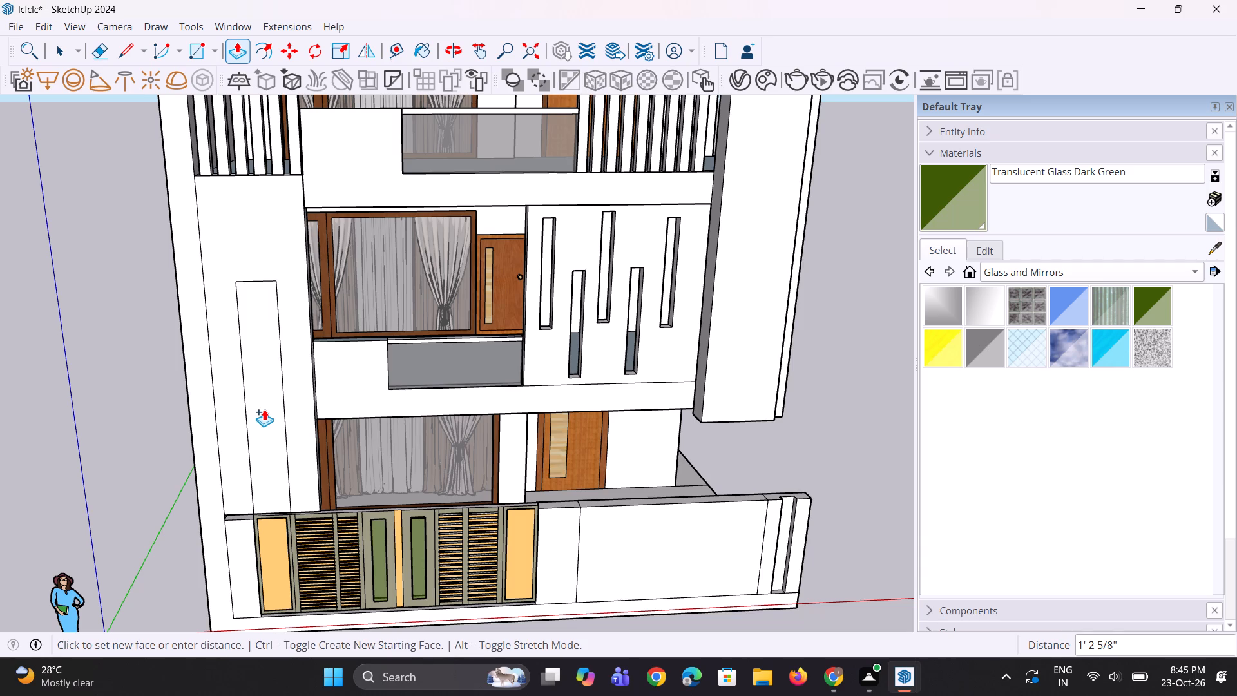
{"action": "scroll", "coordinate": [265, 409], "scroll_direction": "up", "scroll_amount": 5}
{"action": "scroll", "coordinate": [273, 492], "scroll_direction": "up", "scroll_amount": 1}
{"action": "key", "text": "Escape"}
Push the narrow inset rectangle on the left facade block inward about 1' 1 3/4" to form a recess.
{"action": "middle_click_drag", "start_coordinate": [323, 474], "coordinate": [305, 472]}
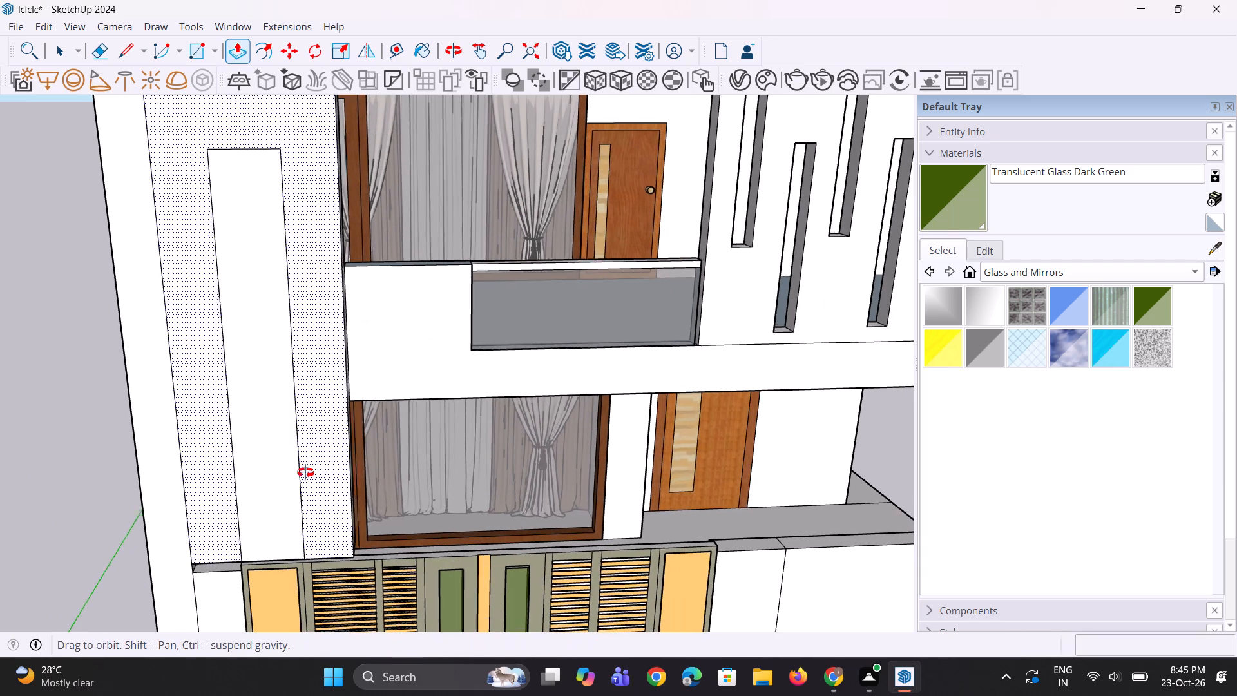
{"action": "middle_click_drag", "start_coordinate": [305, 472], "coordinate": [299, 470]}
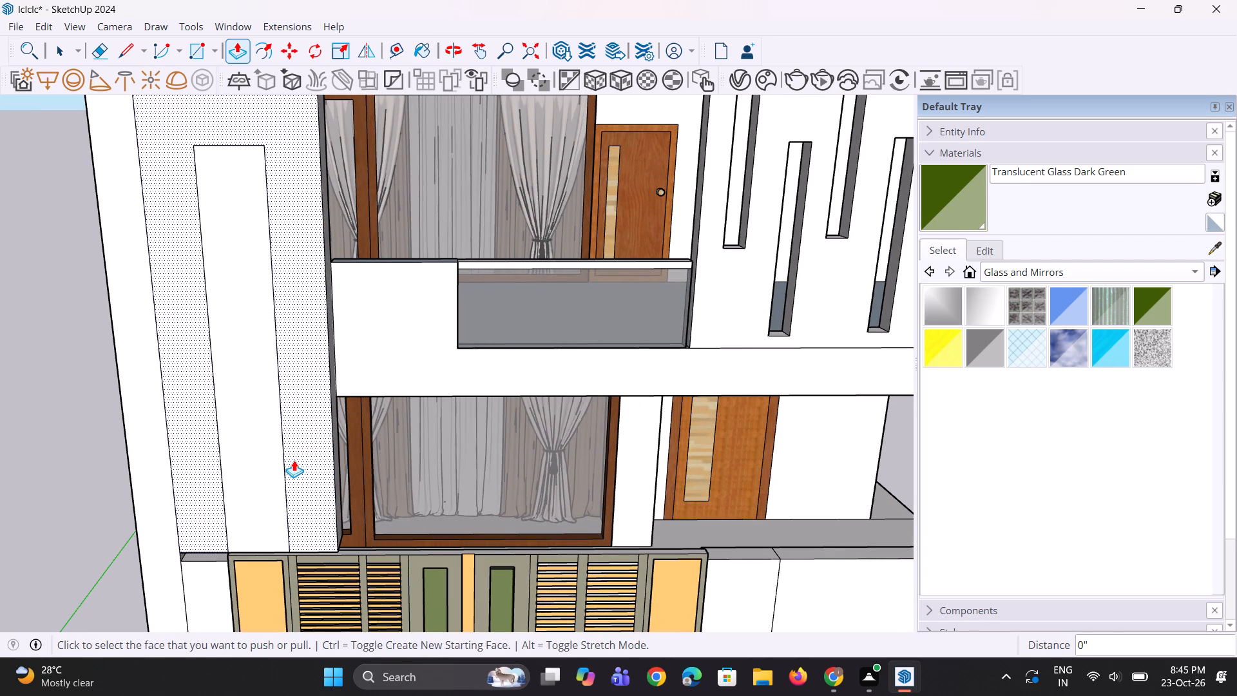
{"action": "left_click", "coordinate": [274, 458]}
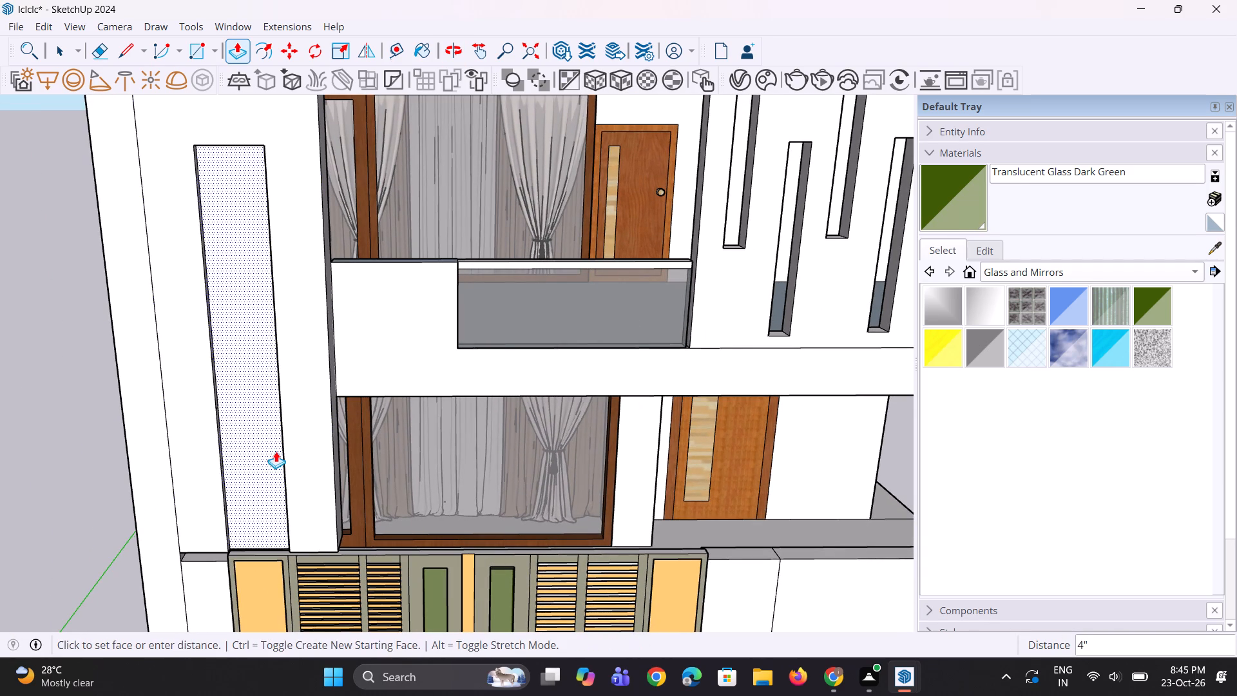
{"action": "left_click", "coordinate": [279, 445]}
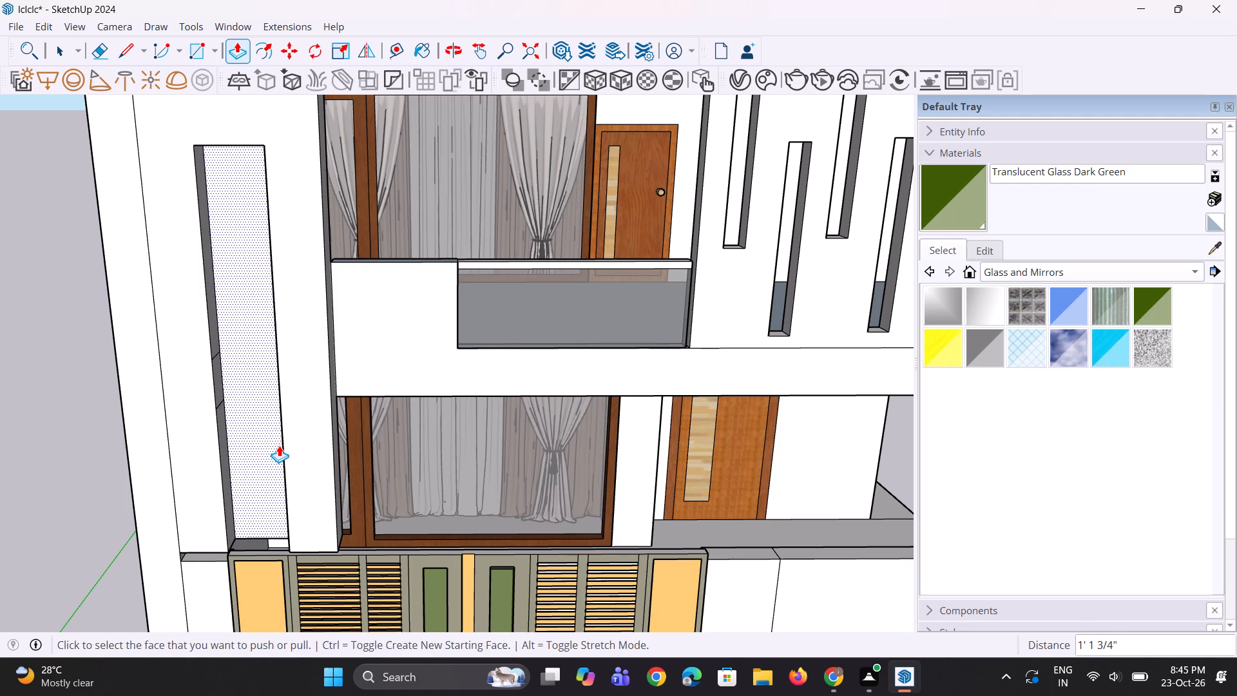
{"action": "middle_click_drag", "start_coordinate": [305, 481], "coordinate": [330, 463]}
{"action": "scroll", "coordinate": [330, 463], "scroll_direction": "up", "scroll_amount": 1}
{"action": "scroll", "coordinate": [289, 452], "scroll_direction": "down", "scroll_amount": 5}
{"action": "middle_click_drag", "start_coordinate": [284, 453], "coordinate": [282, 454]}
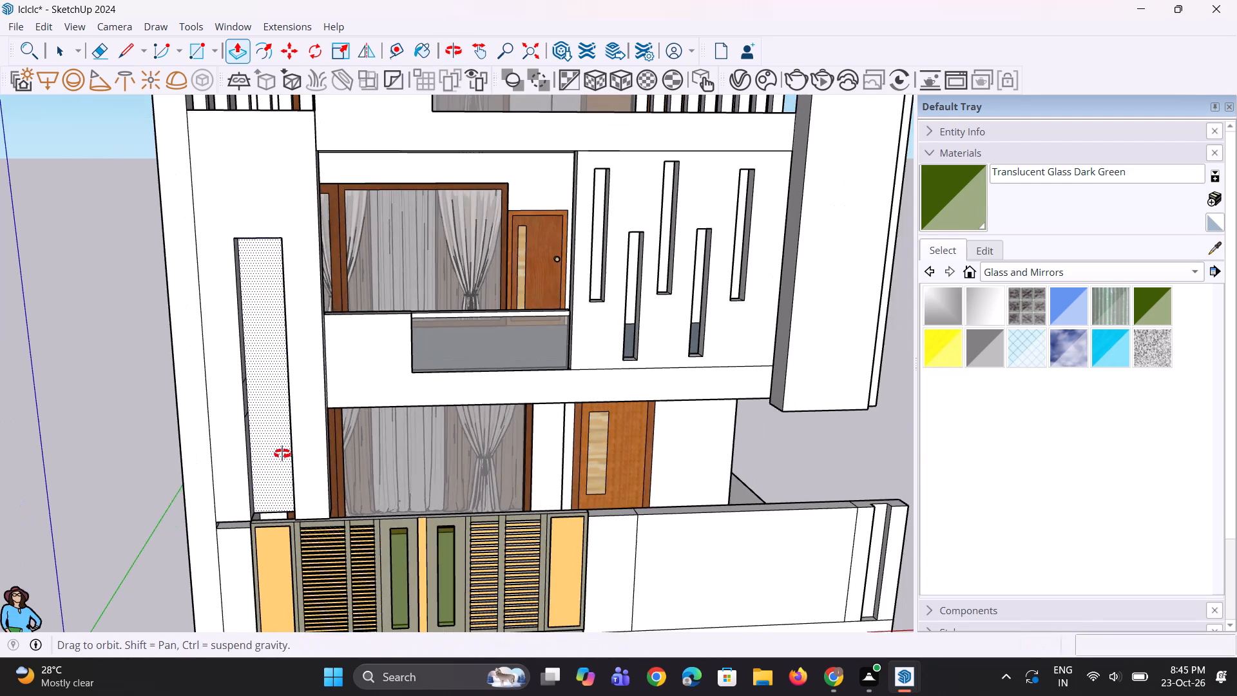
{"action": "middle_click_drag", "start_coordinate": [282, 454], "coordinate": [284, 432]}
{"action": "key", "text": "space"}
Pull the left facade block's top ledge, beneath the upper vertical louvres, up about 1' 4 1/16".
{"action": "scroll", "coordinate": [235, 420], "scroll_direction": "down", "scroll_amount": 4}
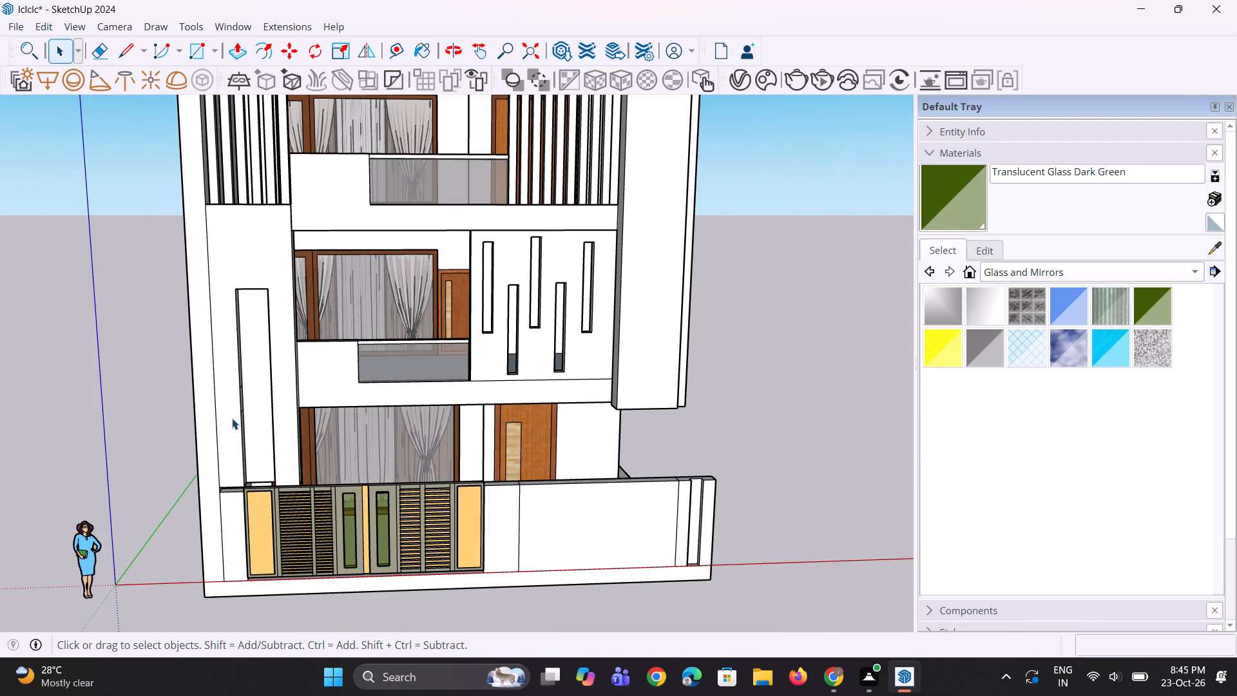
{"action": "scroll", "coordinate": [232, 418], "scroll_direction": "down", "scroll_amount": 5}
{"action": "middle_click_drag", "start_coordinate": [231, 416], "coordinate": [235, 501]}
{"action": "scroll", "coordinate": [230, 282], "scroll_direction": "up", "scroll_amount": 6}
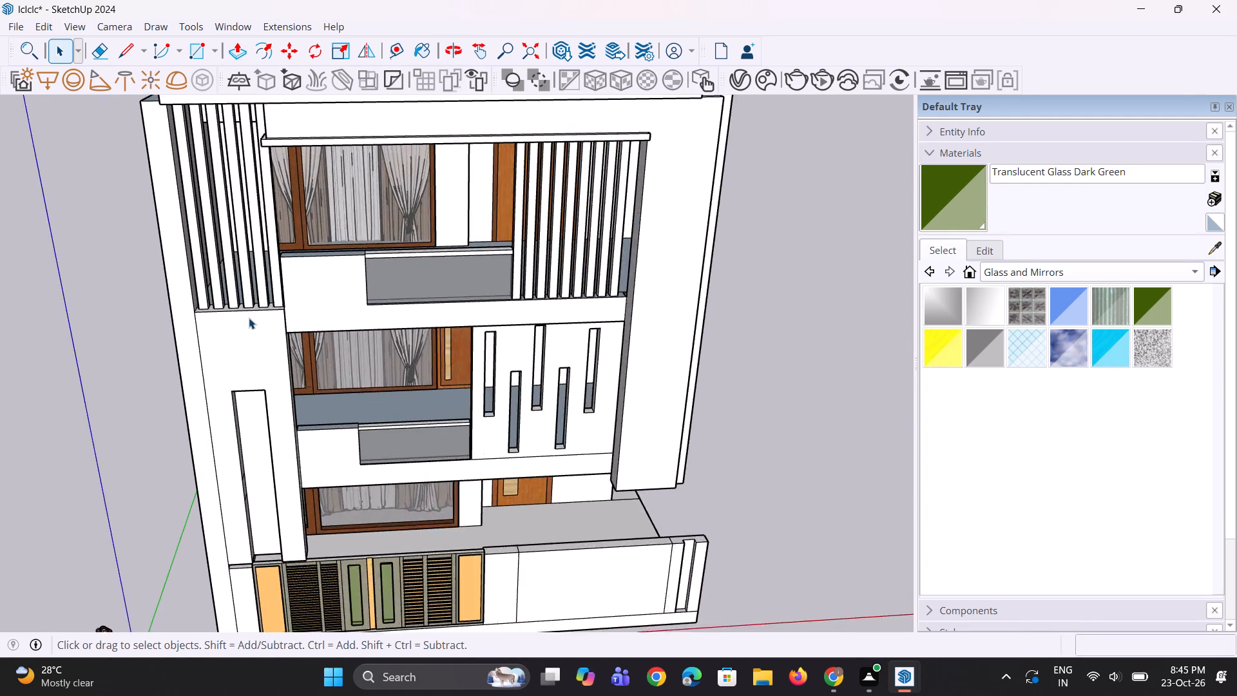
{"action": "scroll", "coordinate": [249, 318], "scroll_direction": "up", "scroll_amount": 6}
{"action": "scroll", "coordinate": [261, 340], "scroll_direction": "down", "scroll_amount": 4}
{"action": "middle_click_drag", "start_coordinate": [262, 340], "coordinate": [273, 341]}
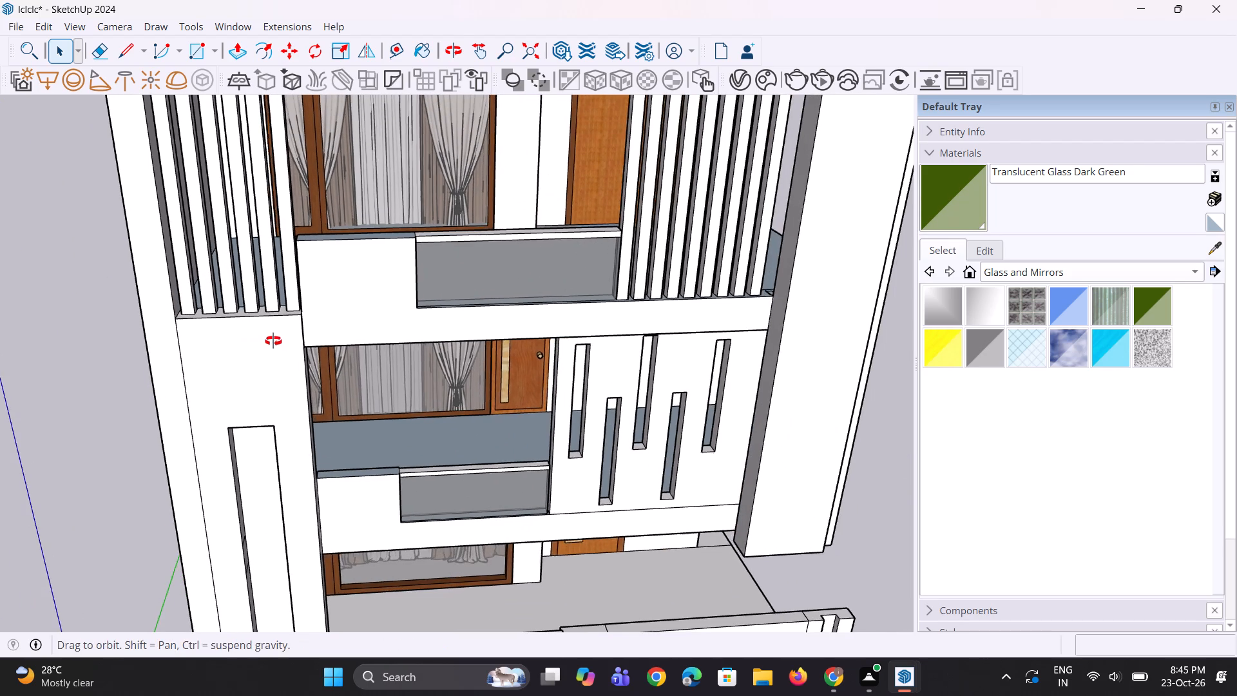
{"action": "middle_click_drag", "start_coordinate": [273, 341], "coordinate": [280, 342]}
{"action": "scroll", "coordinate": [278, 265], "scroll_direction": "up", "scroll_amount": 6}
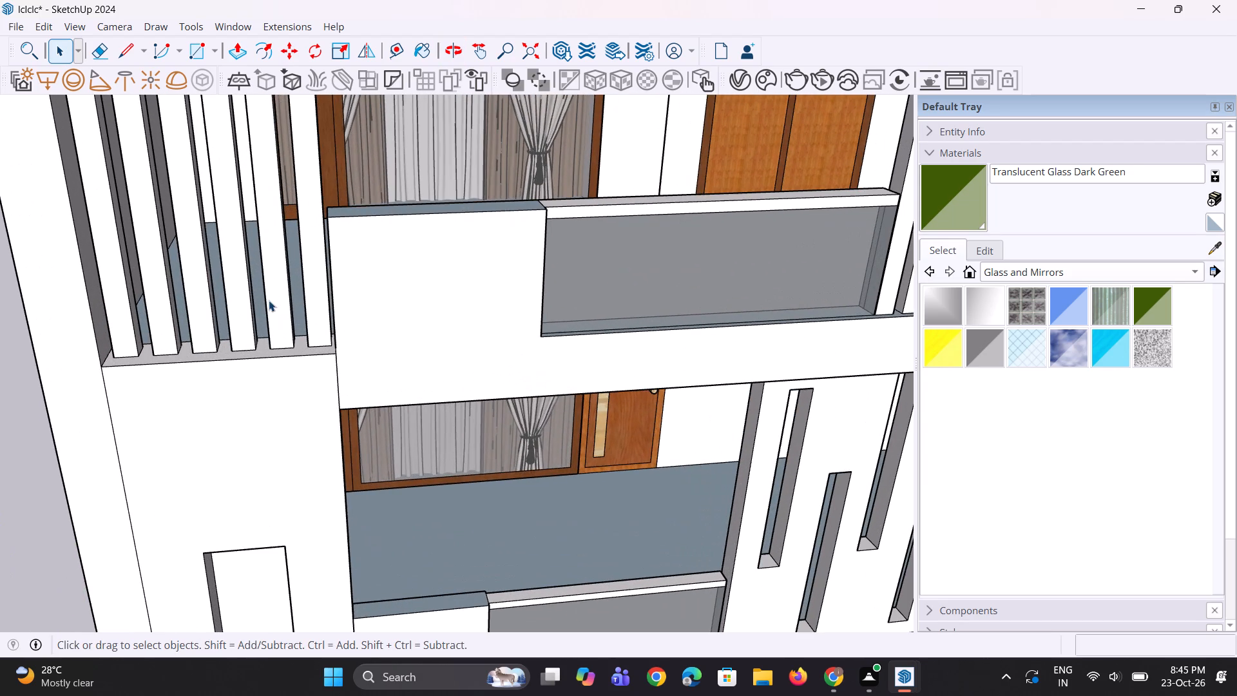
{"action": "key", "text": "p"}
{"action": "left_click", "coordinate": [269, 348]}
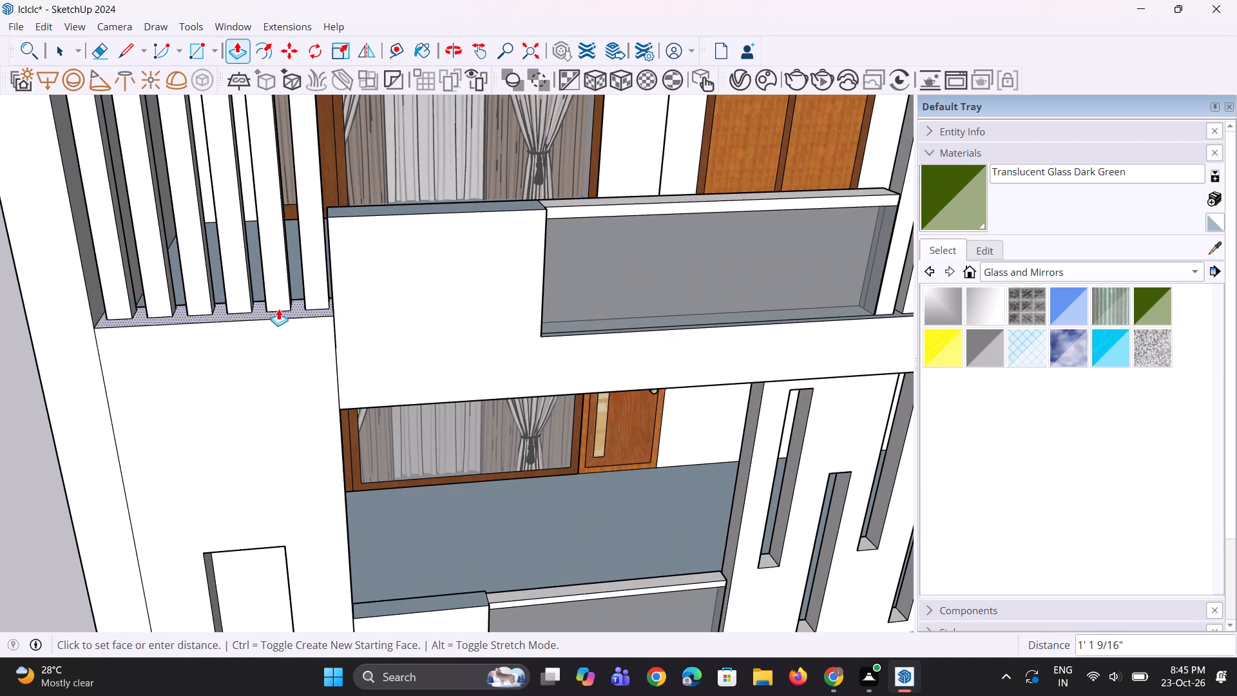
{"action": "left_click", "coordinate": [280, 302]}
{"action": "scroll", "coordinate": [303, 368], "scroll_direction": "down", "scroll_amount": 4}
{"action": "middle_click_drag", "start_coordinate": [293, 382], "coordinate": [282, 312]}
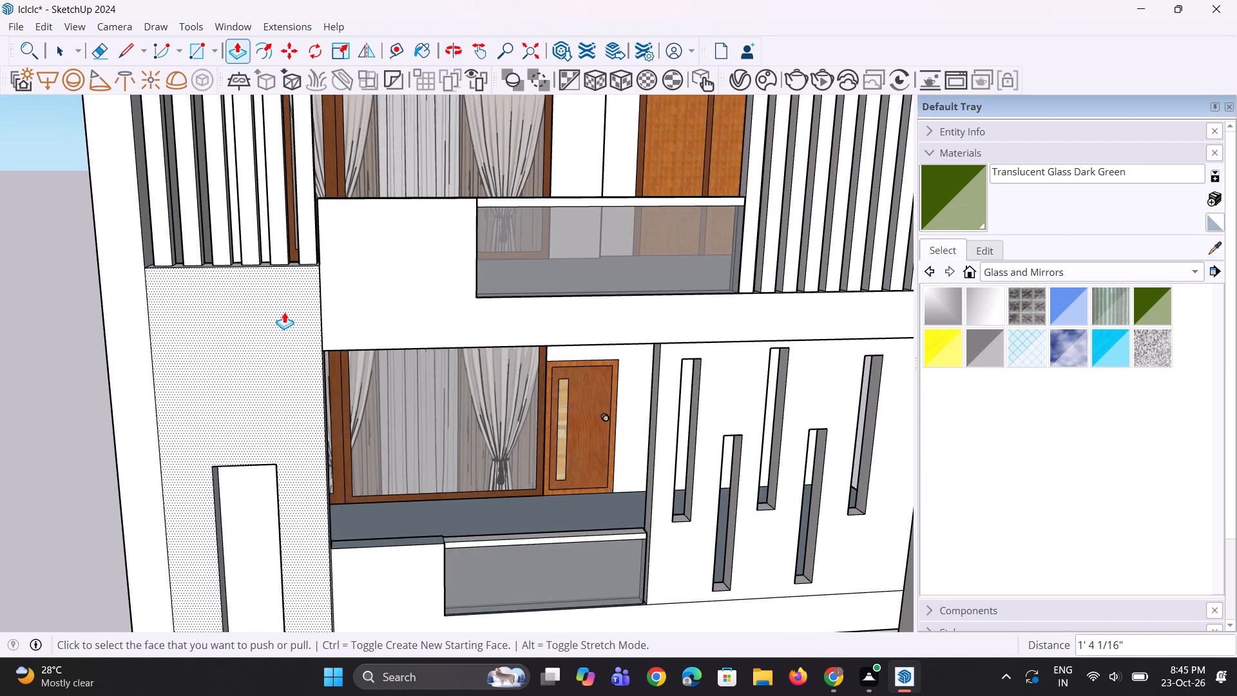
{"action": "scroll", "coordinate": [262, 309], "scroll_direction": "down", "scroll_amount": 4}
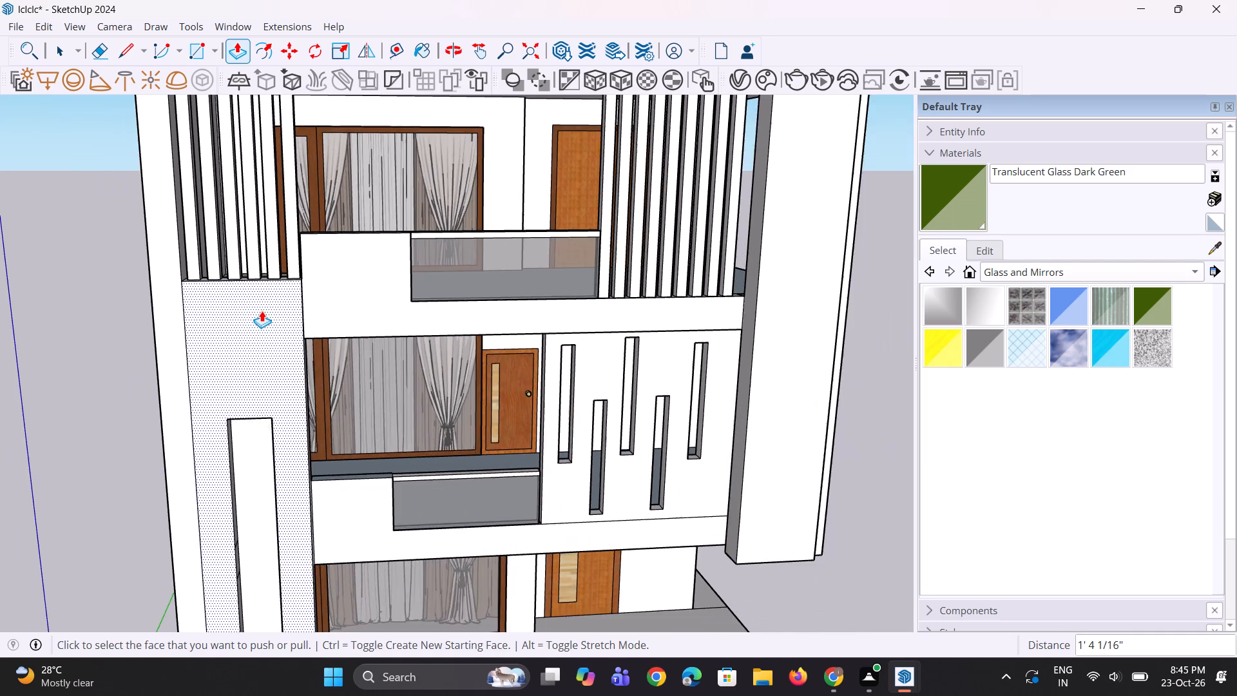
Pull the left facade block's top ledge beneath the vertical louvres up about 1' 6 5/16" and fine-tune its height slightly.
{"action": "middle_click_drag", "start_coordinate": [259, 314], "coordinate": [298, 432]}
{"action": "scroll", "coordinate": [274, 340], "scroll_direction": "up", "scroll_amount": 2}
{"action": "left_click", "coordinate": [278, 363]}
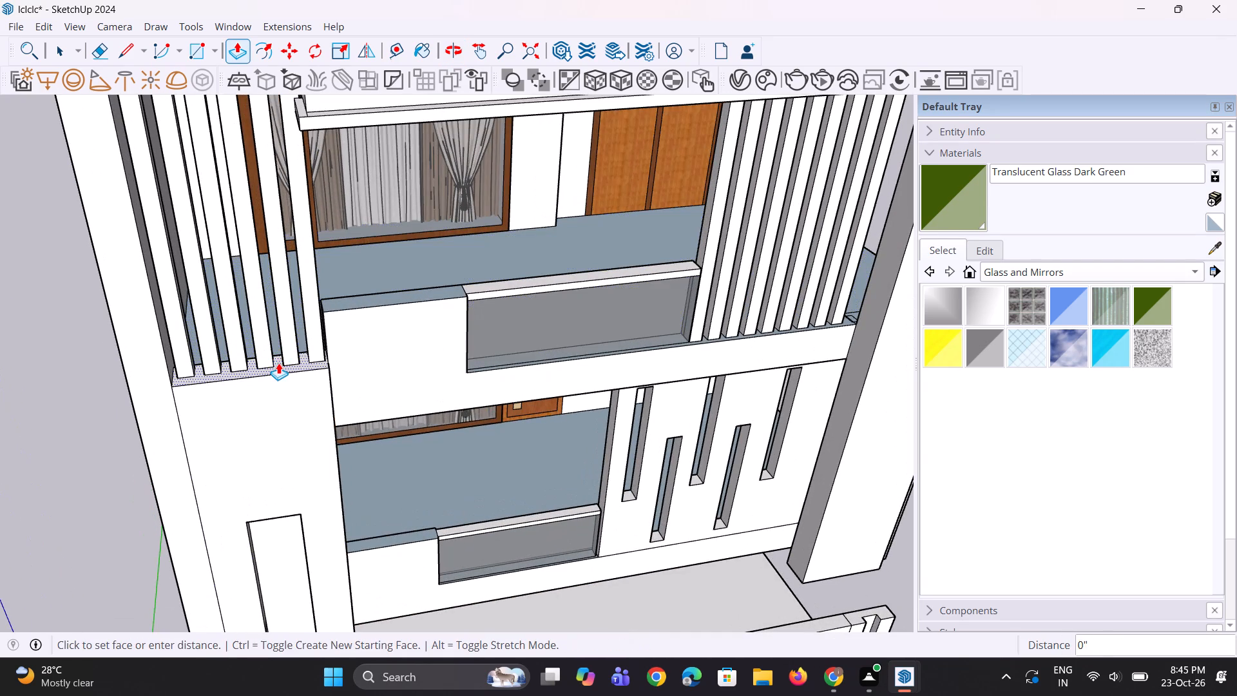
{"action": "left_click", "coordinate": [283, 330]}
{"action": "middle_click_drag", "start_coordinate": [303, 372], "coordinate": [278, 312]}
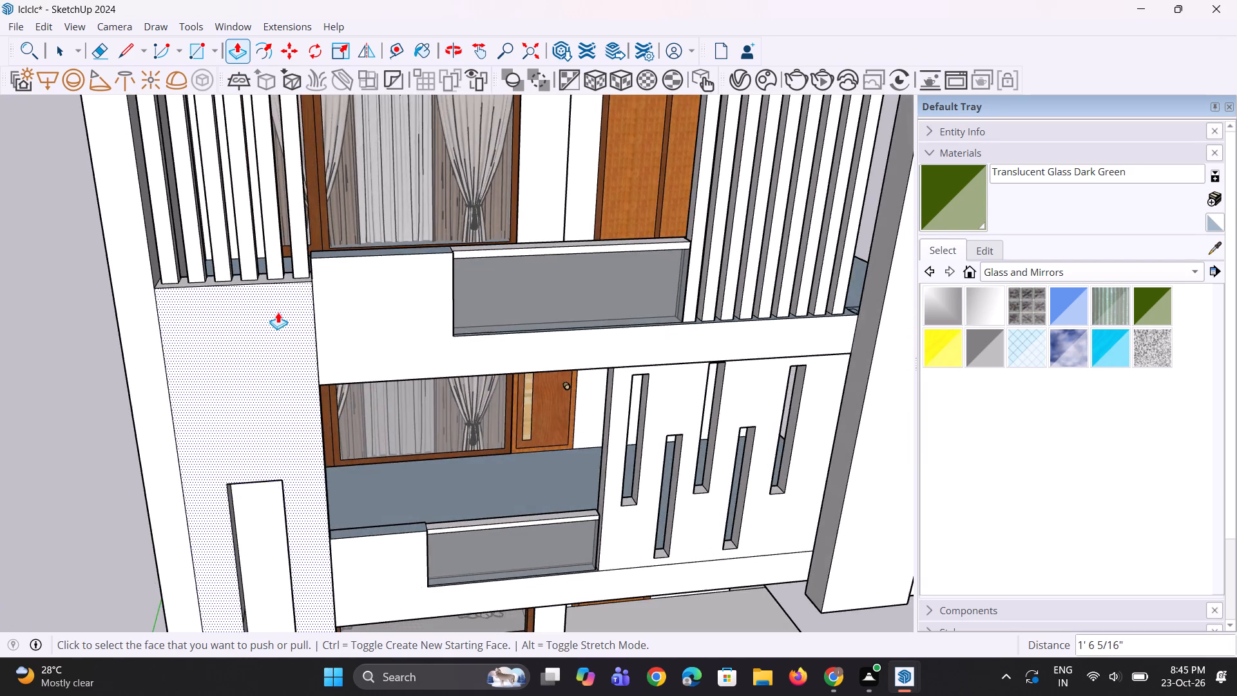
{"action": "scroll", "coordinate": [278, 312], "scroll_direction": "down", "scroll_amount": 9}
{"action": "scroll", "coordinate": [282, 304], "scroll_direction": "up", "scroll_amount": 8}
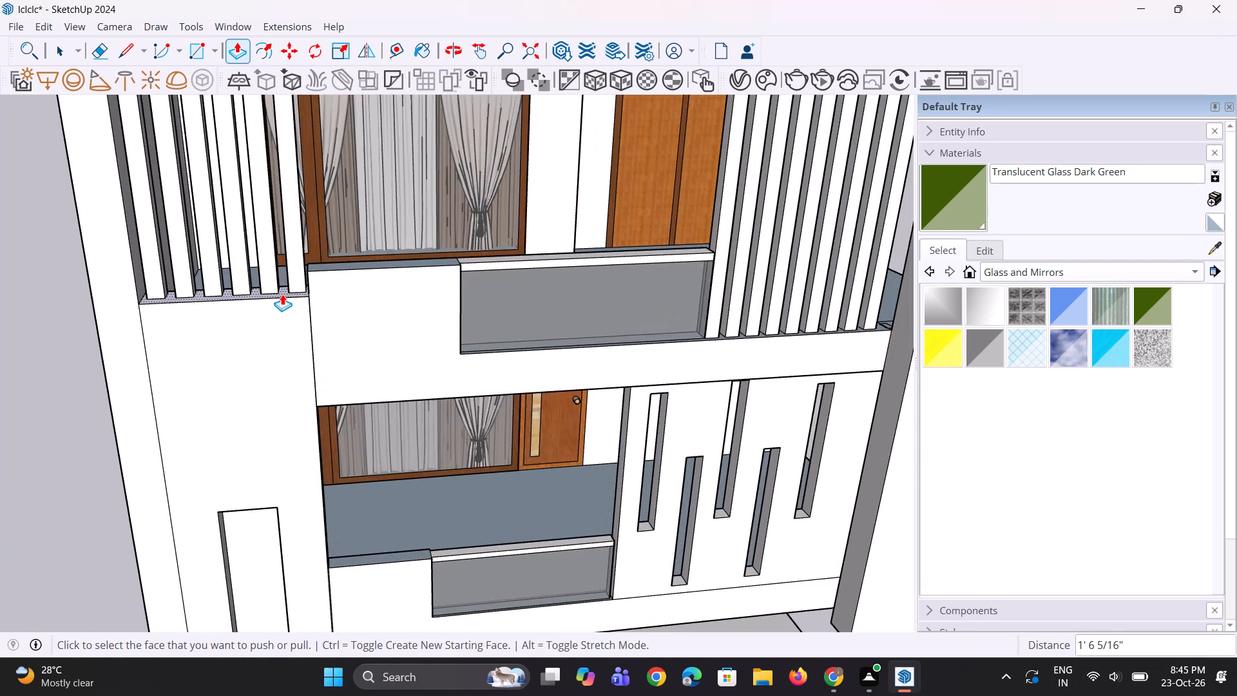
{"action": "left_click", "coordinate": [282, 294]}
{"action": "left_click", "coordinate": [283, 302]}
{"action": "scroll", "coordinate": [267, 322], "scroll_direction": "down", "scroll_amount": 4}
{"action": "middle_click_drag", "start_coordinate": [256, 324], "coordinate": [245, 297]}
Copy the short edges on the left block's inner side face, at the upper balcony slab corner, down about 6" to outline a strip.
{"action": "key", "text": "space"}
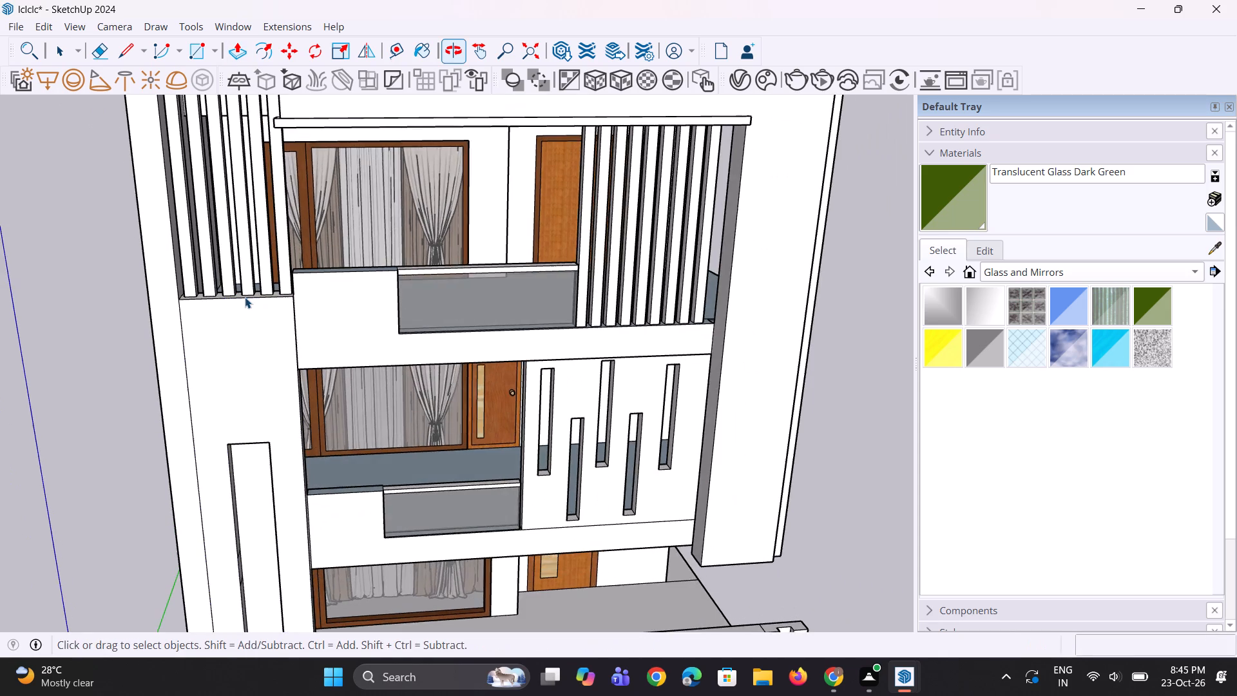
{"action": "key", "text": "space"}
{"action": "scroll", "coordinate": [245, 298], "scroll_direction": "down", "scroll_amount": 4}
{"action": "middle_click_drag", "start_coordinate": [254, 328], "coordinate": [234, 345]}
{"action": "scroll", "coordinate": [233, 347], "scroll_direction": "down", "scroll_amount": 4}
{"action": "scroll", "coordinate": [333, 179], "scroll_direction": "up", "scroll_amount": 3}
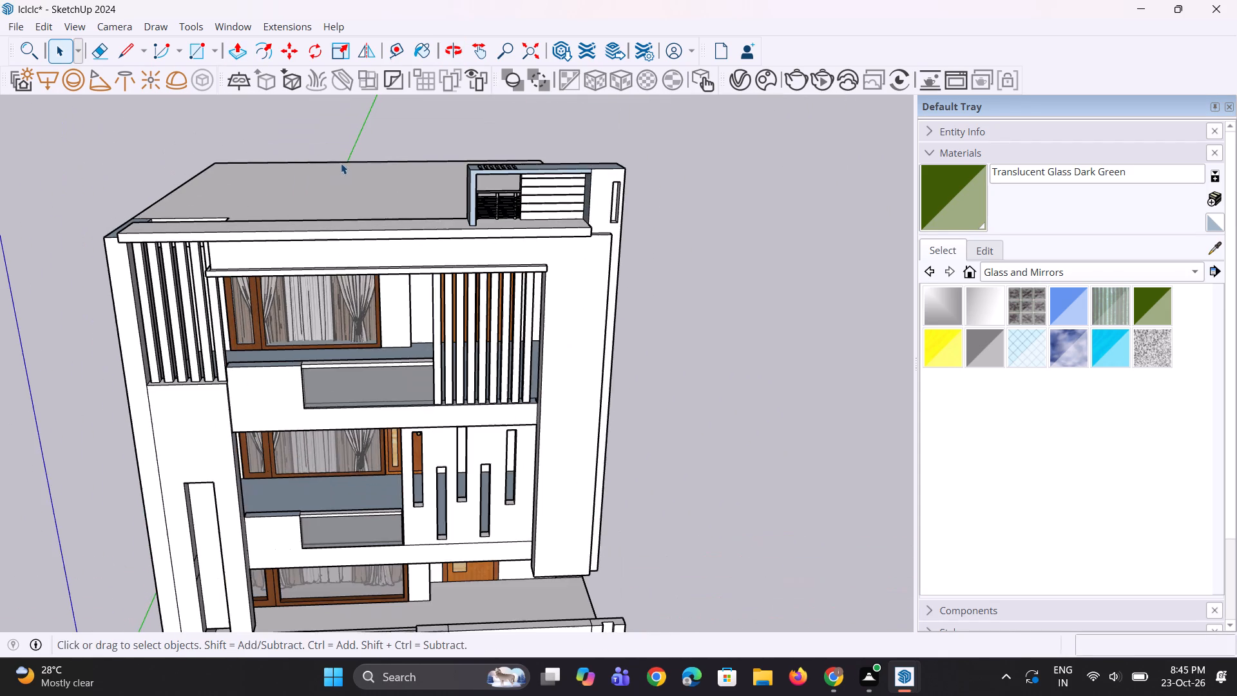
{"action": "scroll", "coordinate": [401, 342], "scroll_direction": "up", "scroll_amount": 1}
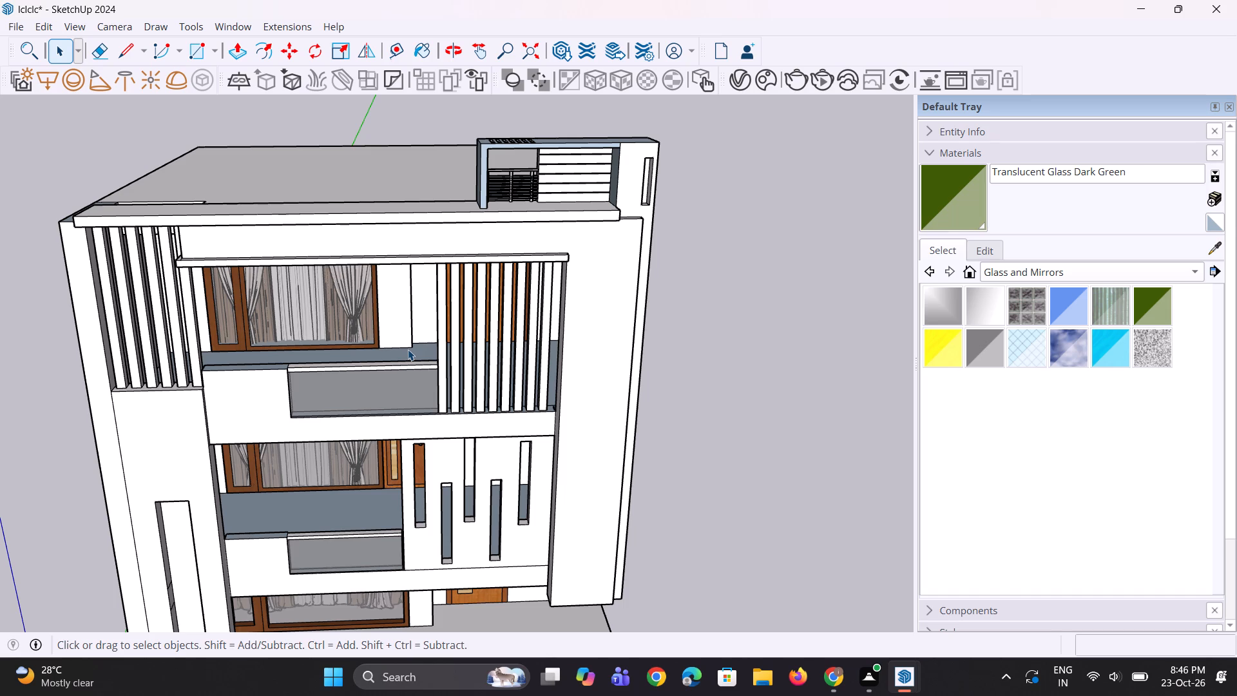
{"action": "scroll", "coordinate": [245, 388], "scroll_direction": "down", "scroll_amount": 1}
{"action": "middle_click_drag", "start_coordinate": [265, 423], "coordinate": [258, 276]}
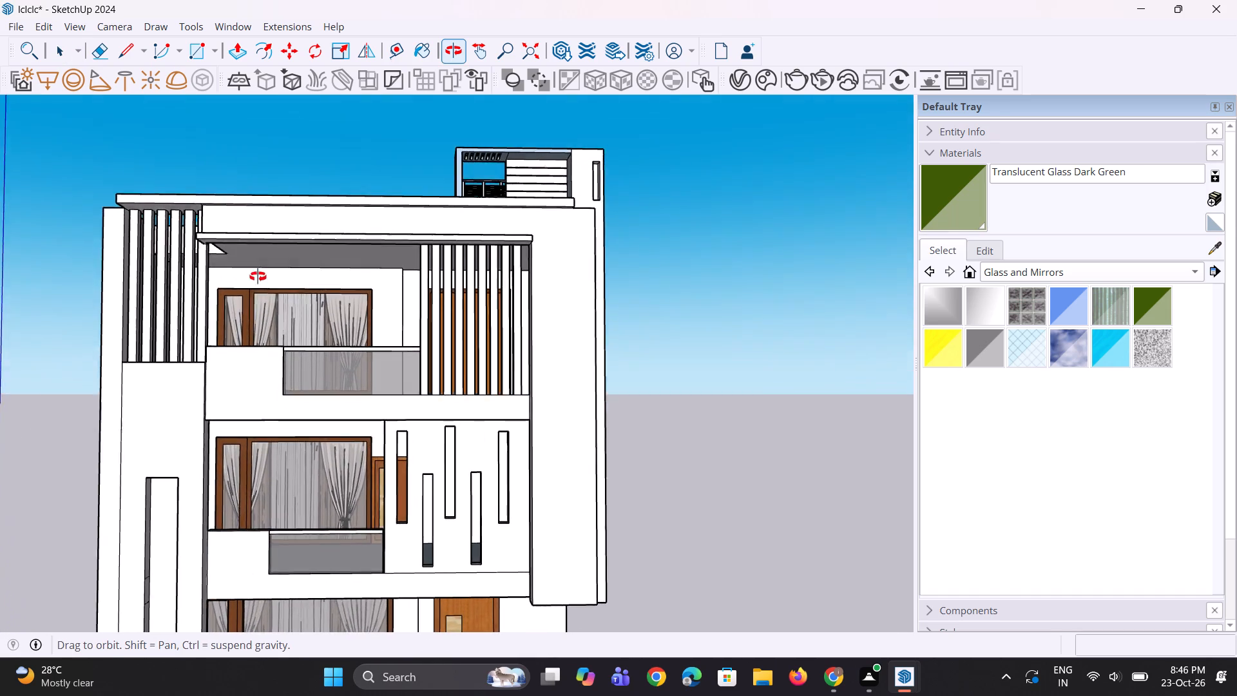
{"action": "middle_click_drag", "start_coordinate": [258, 276], "coordinate": [258, 275]}
{"action": "scroll", "coordinate": [193, 440], "scroll_direction": "up", "scroll_amount": 5}
{"action": "middle_click_drag", "start_coordinate": [211, 430], "coordinate": [160, 414]}
{"action": "scroll", "coordinate": [198, 429], "scroll_direction": "up", "scroll_amount": 2}
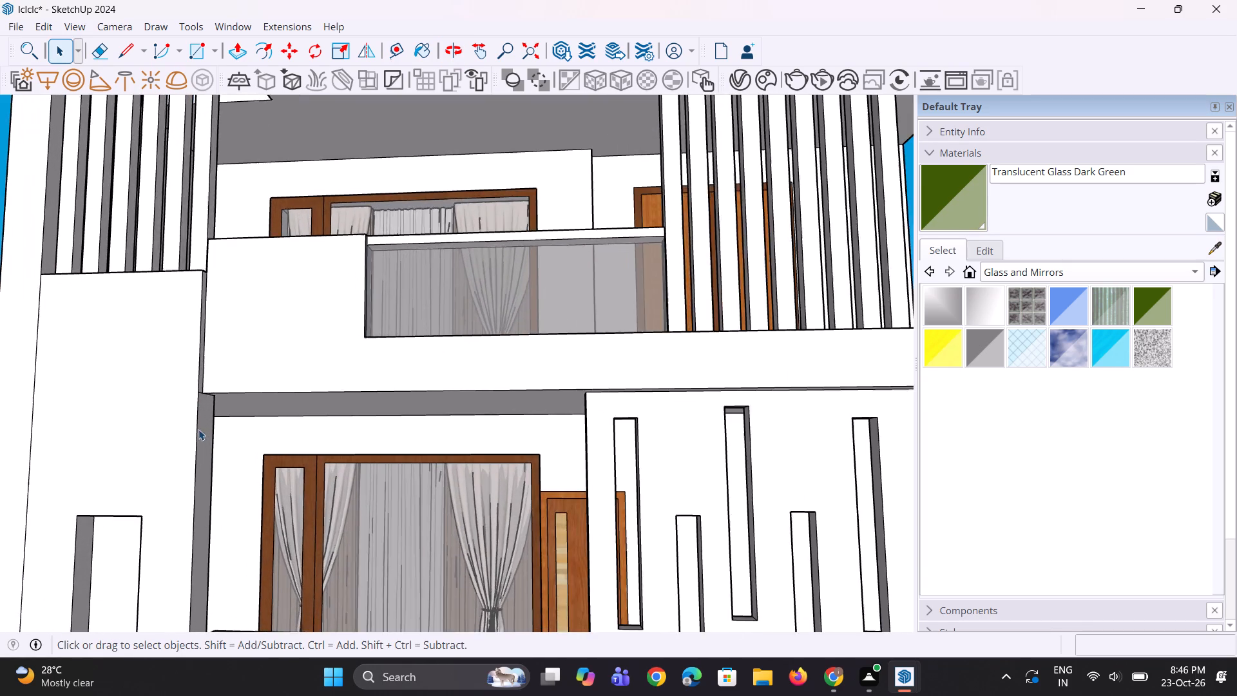
{"action": "scroll", "coordinate": [198, 429], "scroll_direction": "up", "scroll_amount": 3}
{"action": "left_click", "coordinate": [209, 383]}
{"action": "scroll", "coordinate": [187, 392], "scroll_direction": "up", "scroll_amount": 5}
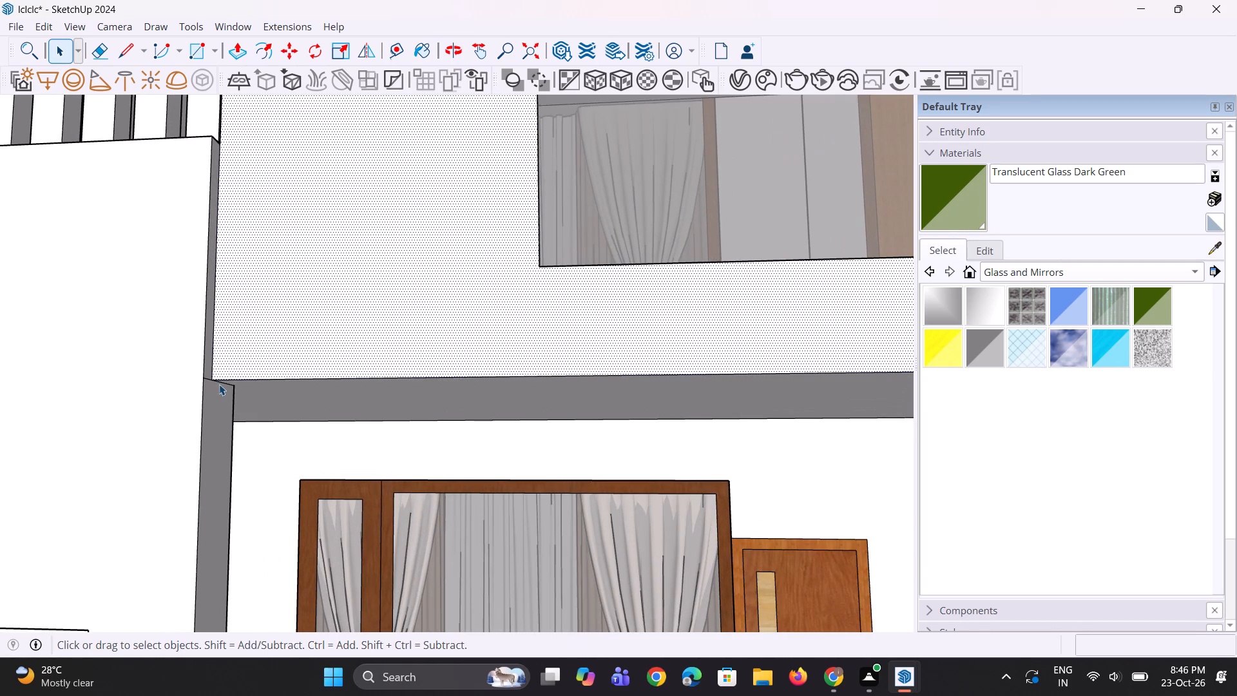
{"action": "left_click", "coordinate": [212, 381]}
{"action": "scroll", "coordinate": [211, 381], "scroll_direction": "up", "scroll_amount": 6}
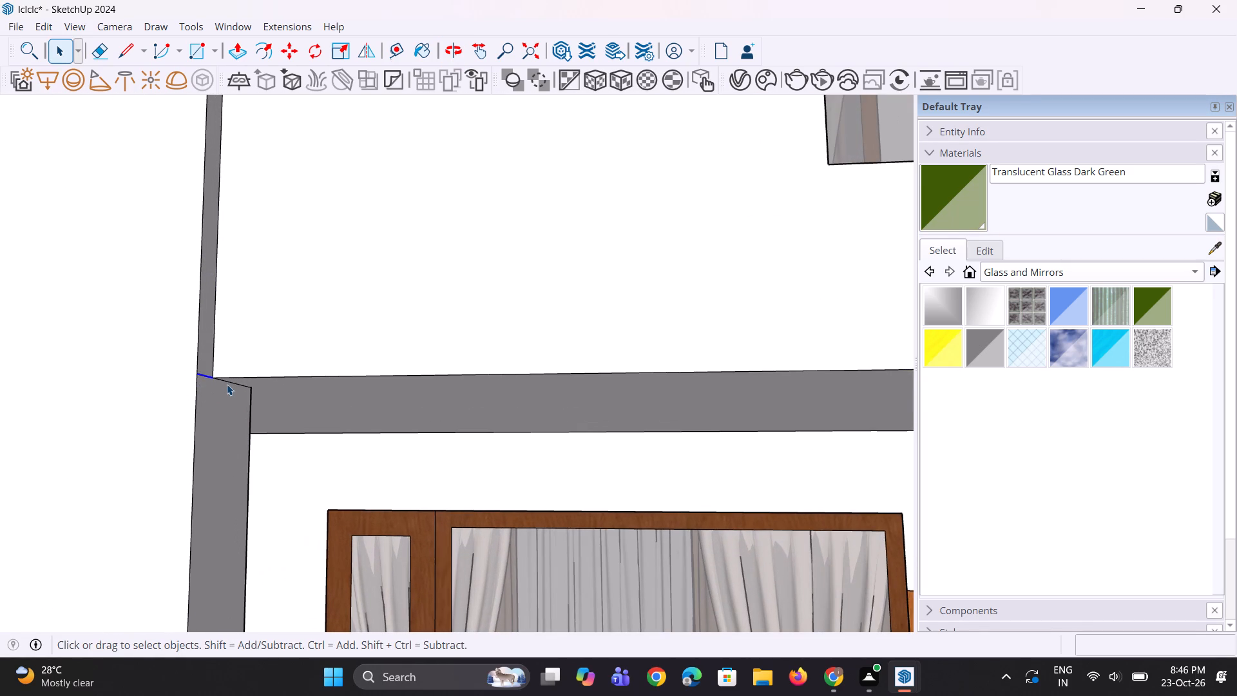
{"action": "left_click", "coordinate": [227, 383], "text": "ctrl"}
{"action": "key", "text": "m"}
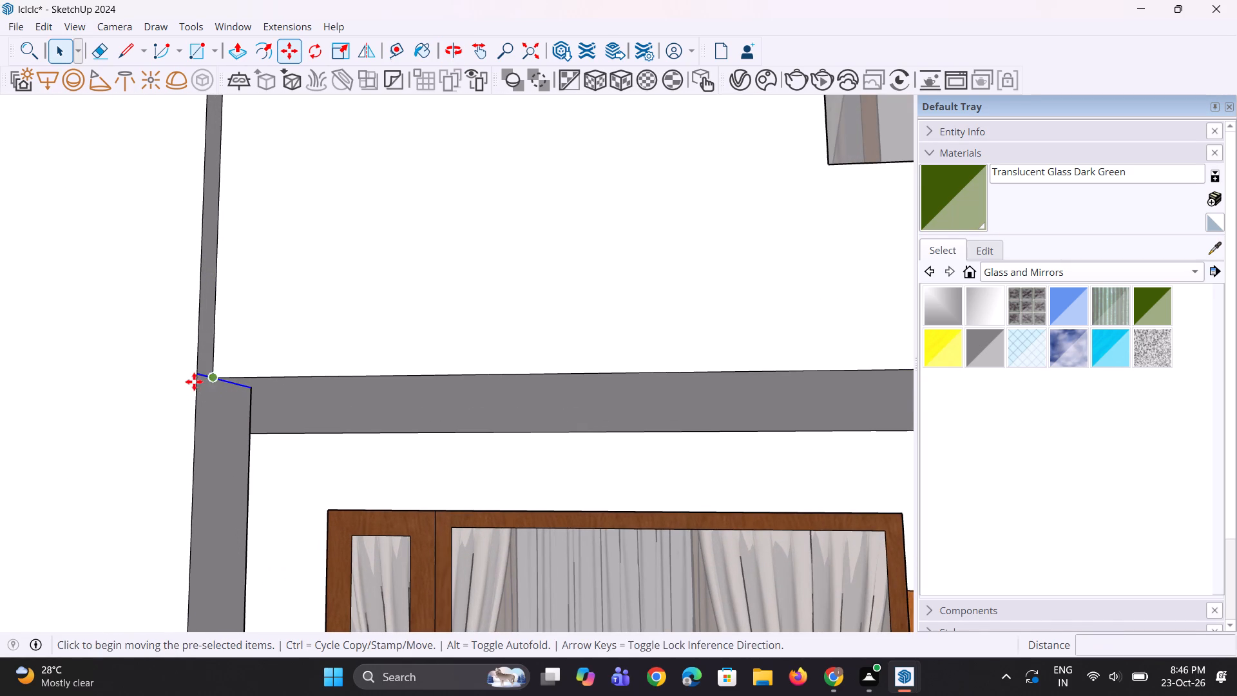
{"action": "left_click", "coordinate": [198, 379]}
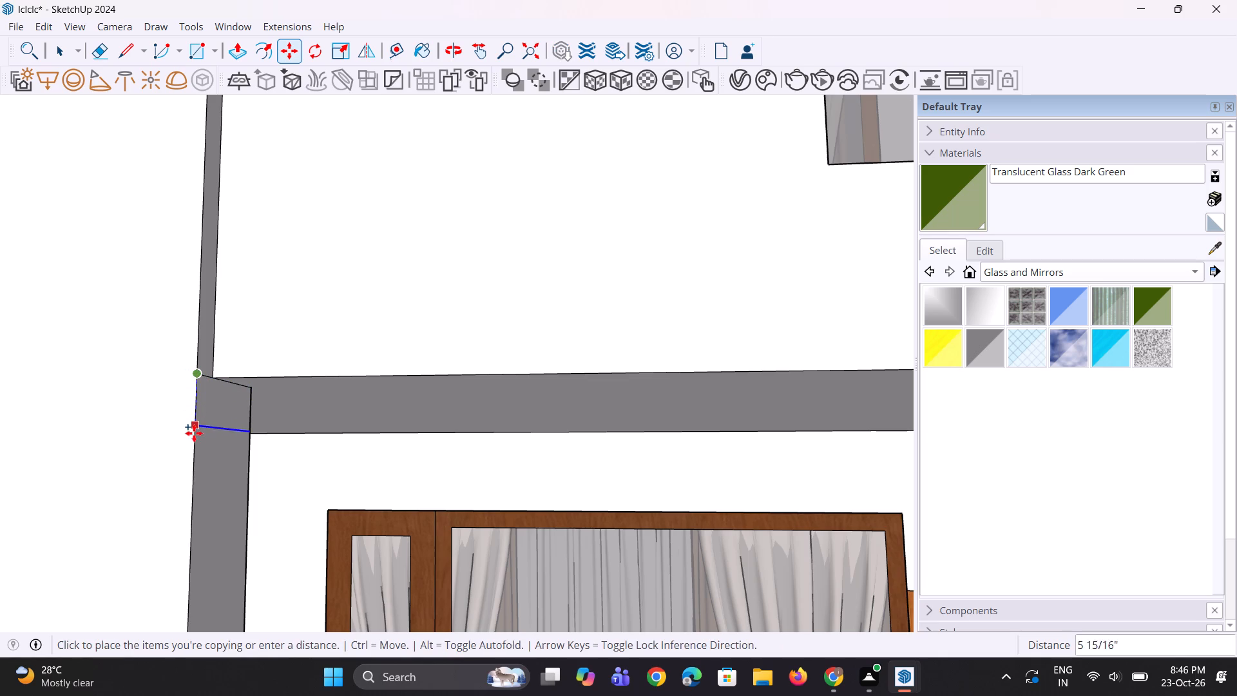
{"action": "left_click", "coordinate": [194, 436]}
Extrude the outlined strip about 25' across the facade to the opposite column, forming a band beneath the upper balcony.
{"action": "scroll", "coordinate": [225, 434], "scroll_direction": "down", "scroll_amount": 1}
{"action": "key", "text": "p"}
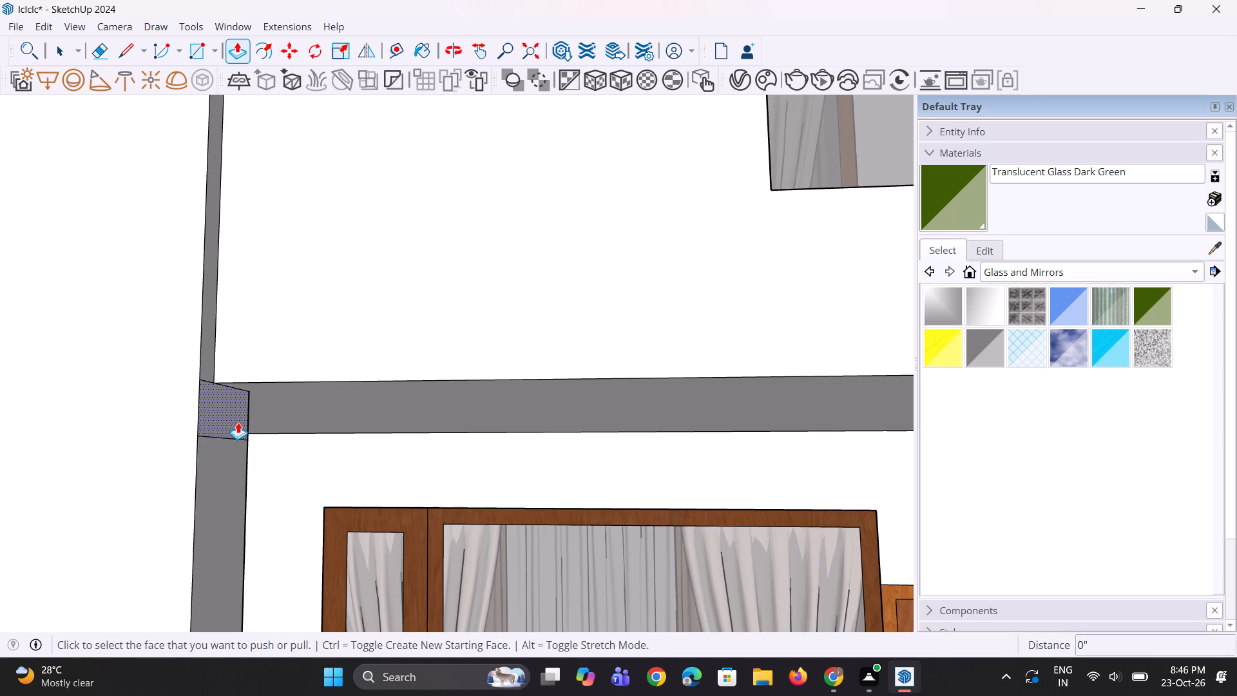
{"action": "left_click", "coordinate": [238, 422]}
{"action": "scroll", "coordinate": [244, 420], "scroll_direction": "down", "scroll_amount": 12}
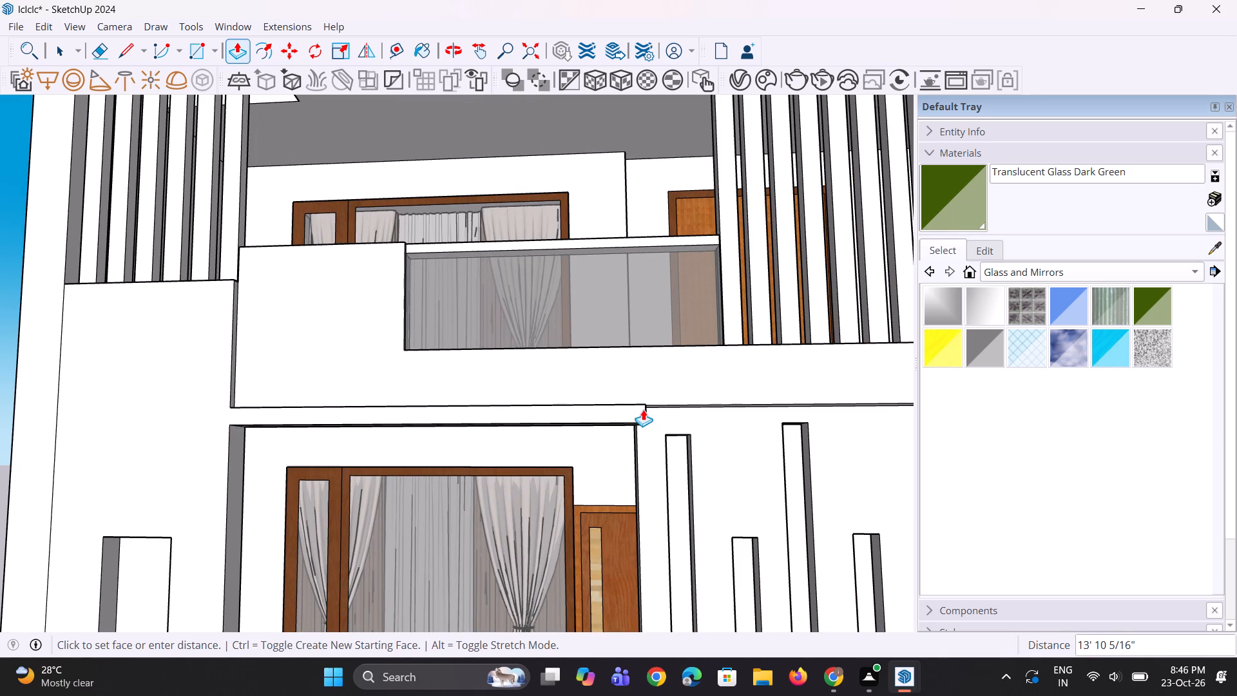
{"action": "scroll", "coordinate": [597, 411], "scroll_direction": "down", "scroll_amount": 4}
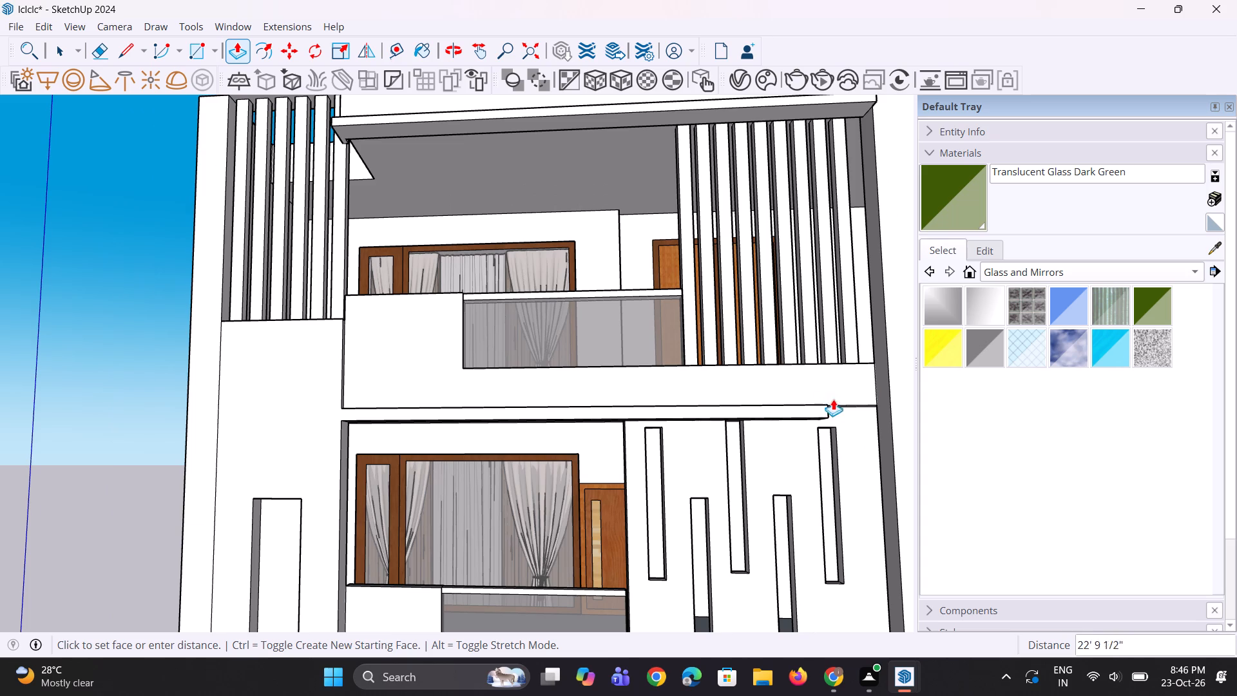
{"action": "left_click", "coordinate": [883, 427]}
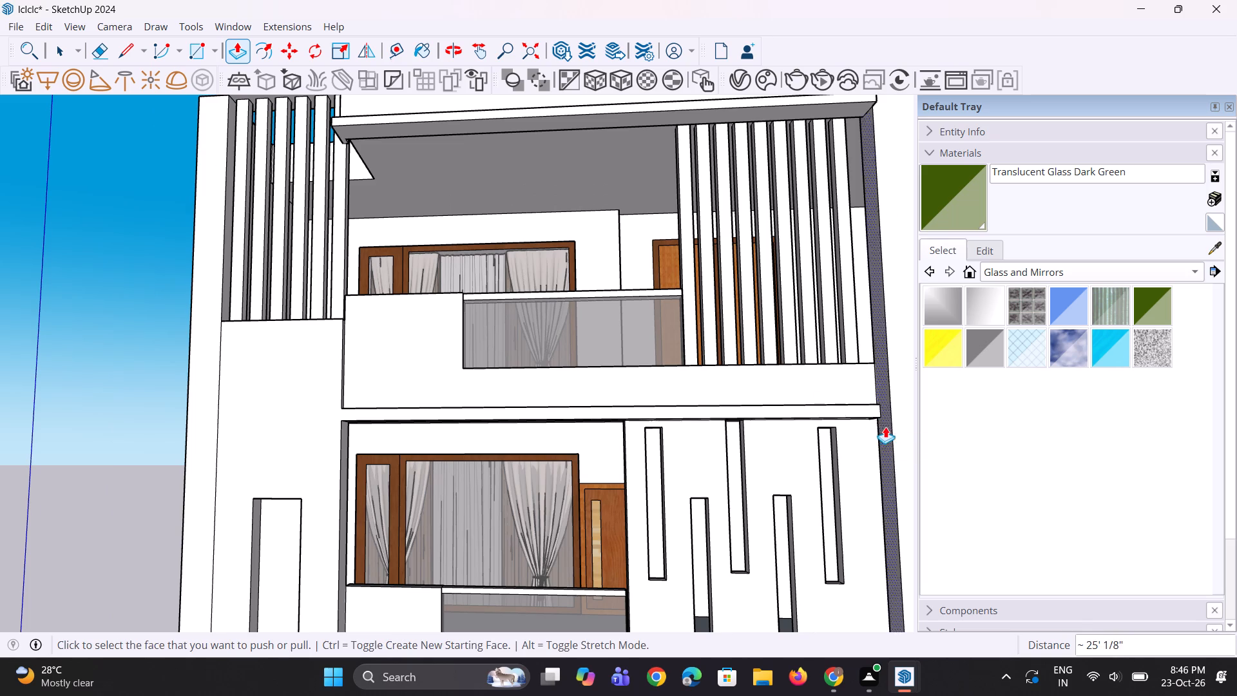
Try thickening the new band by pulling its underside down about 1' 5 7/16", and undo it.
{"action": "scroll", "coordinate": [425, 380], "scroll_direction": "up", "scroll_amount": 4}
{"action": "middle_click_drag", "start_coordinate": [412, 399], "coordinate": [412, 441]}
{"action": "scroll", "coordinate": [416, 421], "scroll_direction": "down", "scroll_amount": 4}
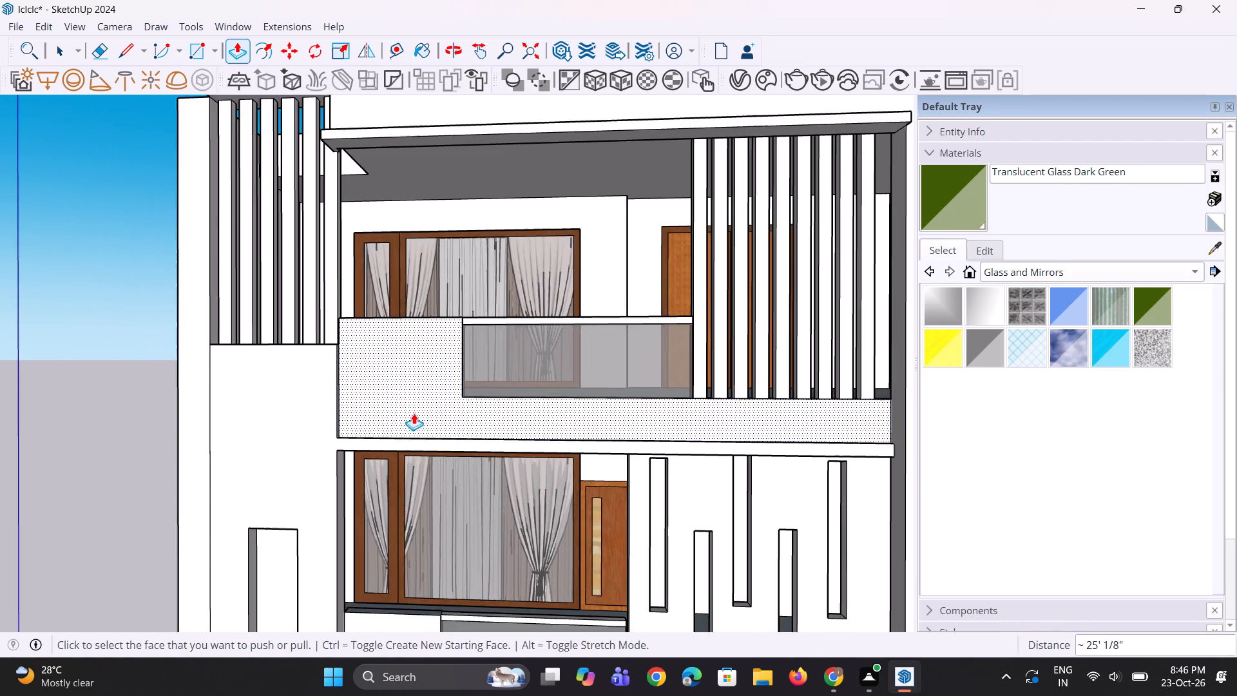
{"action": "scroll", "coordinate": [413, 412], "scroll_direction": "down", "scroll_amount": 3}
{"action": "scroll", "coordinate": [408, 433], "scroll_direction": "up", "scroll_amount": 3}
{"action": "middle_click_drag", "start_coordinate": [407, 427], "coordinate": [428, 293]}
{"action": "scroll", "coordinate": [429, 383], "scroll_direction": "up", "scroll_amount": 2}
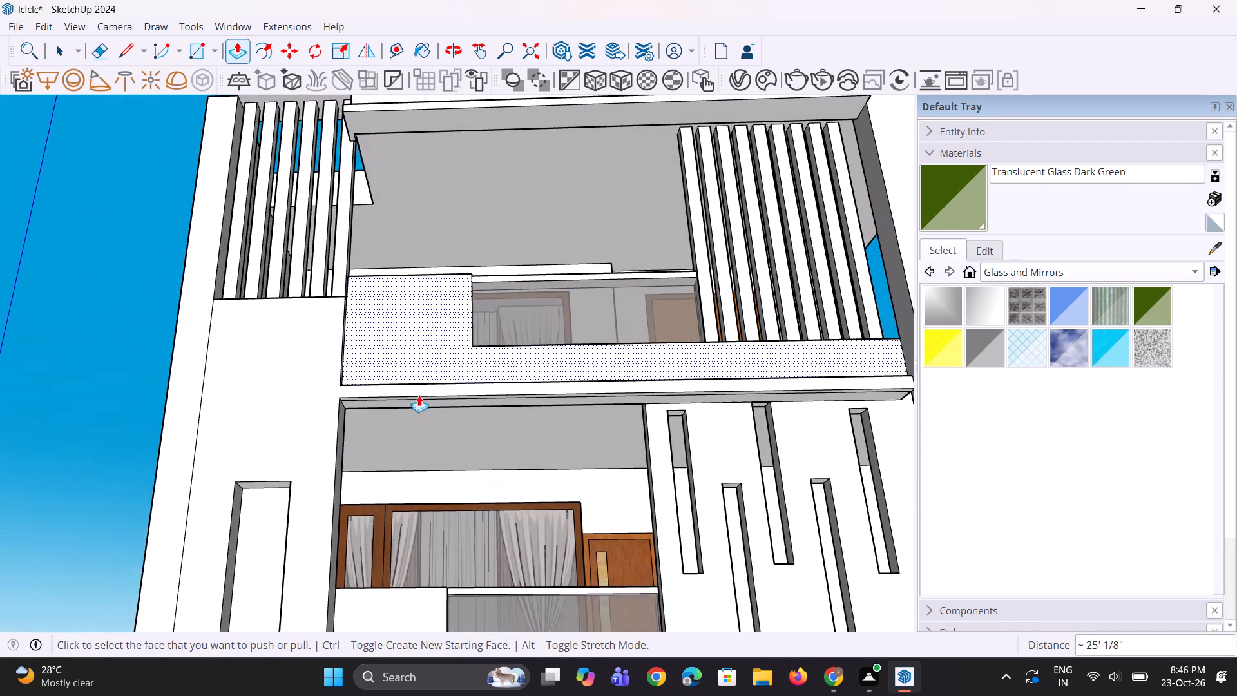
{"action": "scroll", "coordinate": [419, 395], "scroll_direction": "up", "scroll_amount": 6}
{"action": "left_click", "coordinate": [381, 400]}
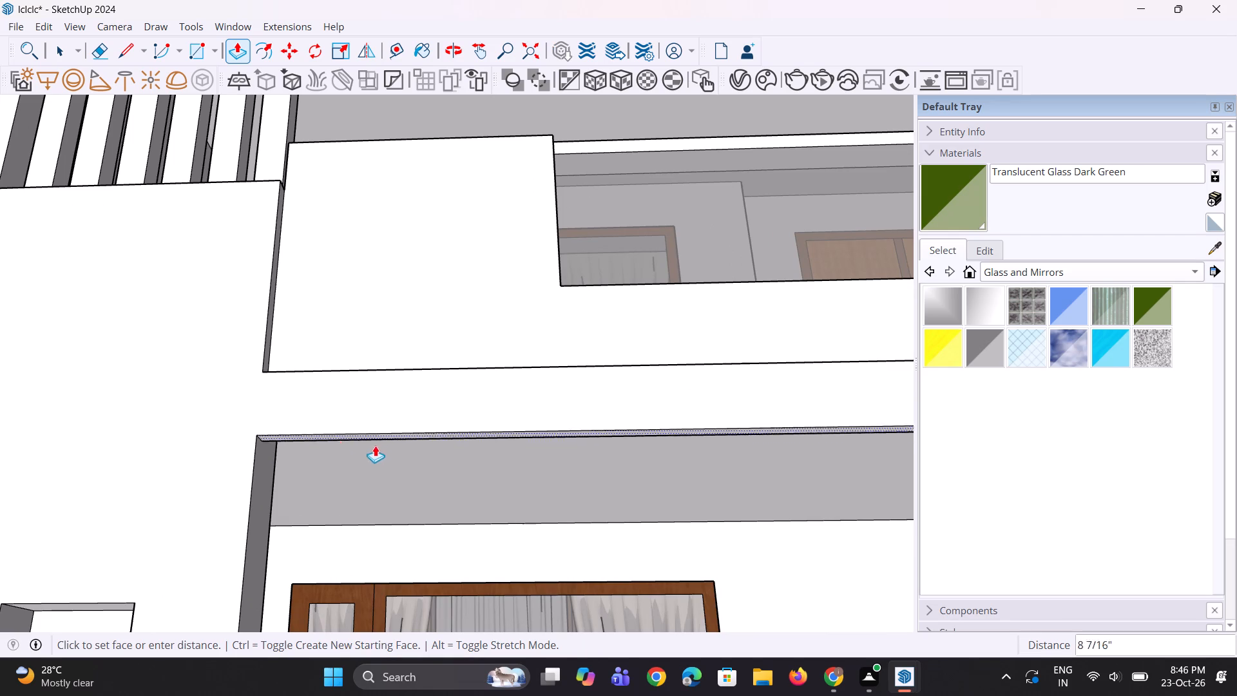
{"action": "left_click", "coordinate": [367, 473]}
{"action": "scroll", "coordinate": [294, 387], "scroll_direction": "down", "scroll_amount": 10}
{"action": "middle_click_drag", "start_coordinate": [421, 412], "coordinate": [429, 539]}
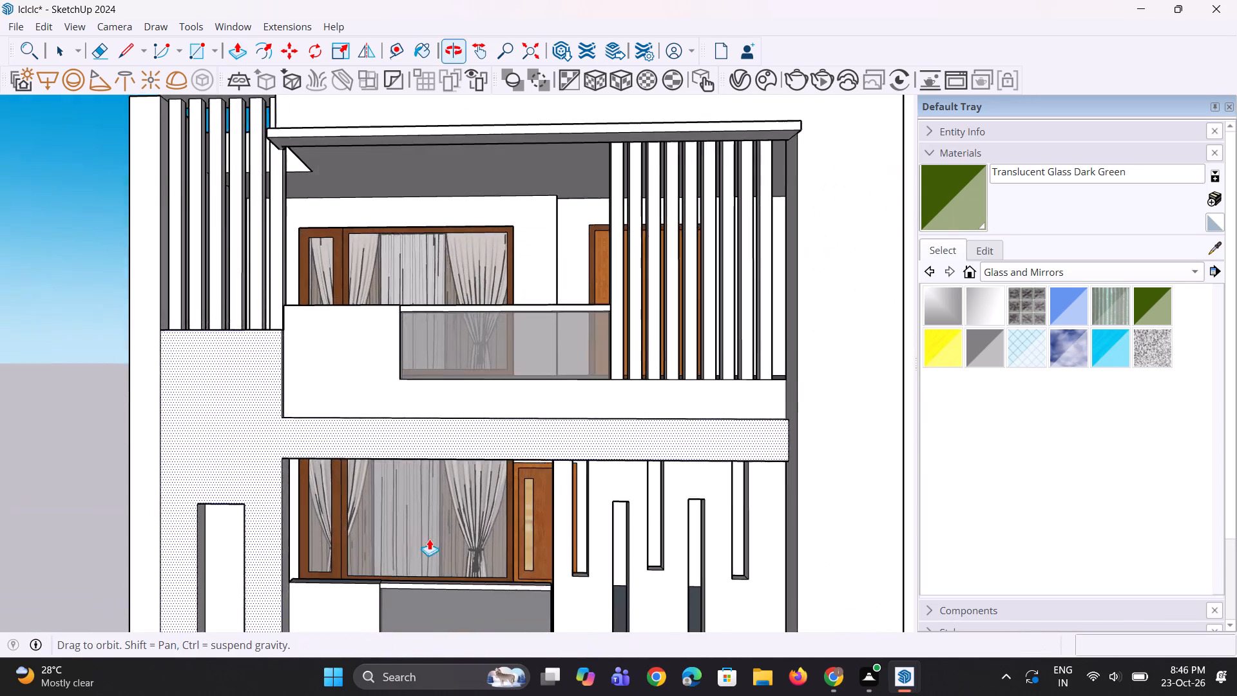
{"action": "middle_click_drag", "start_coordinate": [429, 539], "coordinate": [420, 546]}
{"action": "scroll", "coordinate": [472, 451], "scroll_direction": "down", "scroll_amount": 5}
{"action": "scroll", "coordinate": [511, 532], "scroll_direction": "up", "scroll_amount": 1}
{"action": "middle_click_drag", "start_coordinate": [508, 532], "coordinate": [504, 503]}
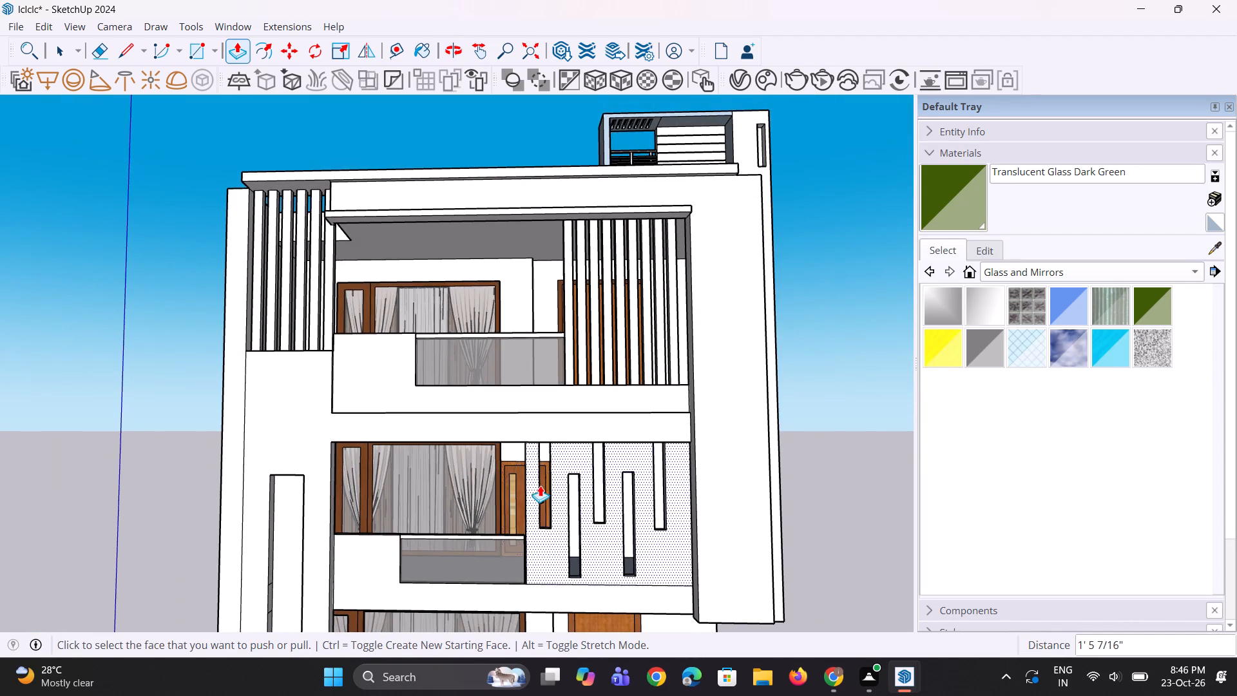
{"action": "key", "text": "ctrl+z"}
Lower the top of the slot nearest the door in the first-floor slotted wall by about 1' 5 9/16".
{"action": "scroll", "coordinate": [553, 478], "scroll_direction": "up", "scroll_amount": 12, "text": "ctrl"}
{"action": "middle_click_drag", "start_coordinate": [539, 416], "coordinate": [537, 365]}
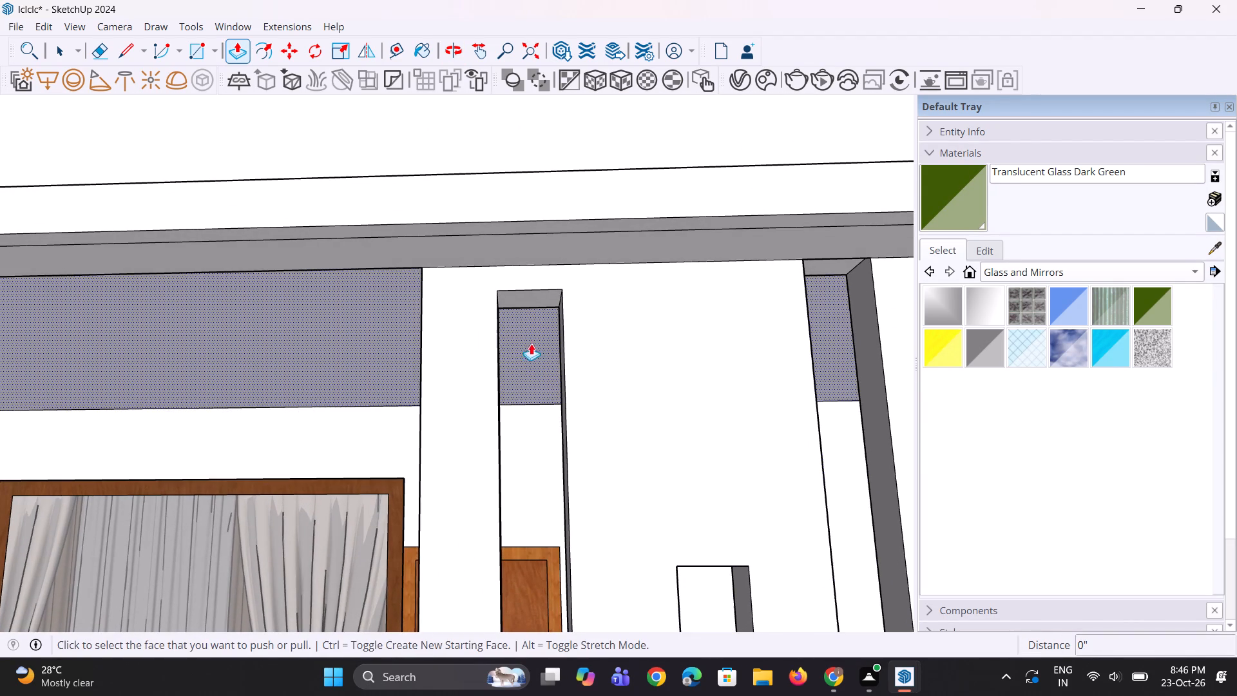
{"action": "left_click", "coordinate": [525, 304]}
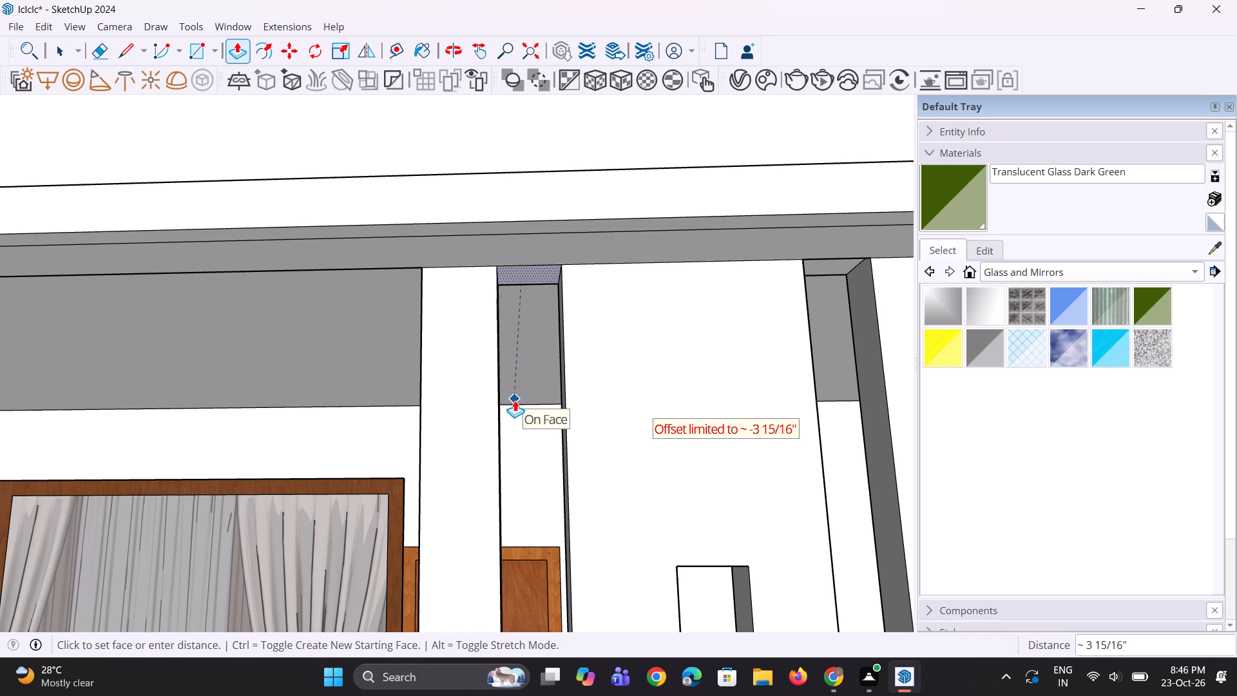
{"action": "key", "text": "Escape"}
{"action": "left_click", "coordinate": [523, 300]}
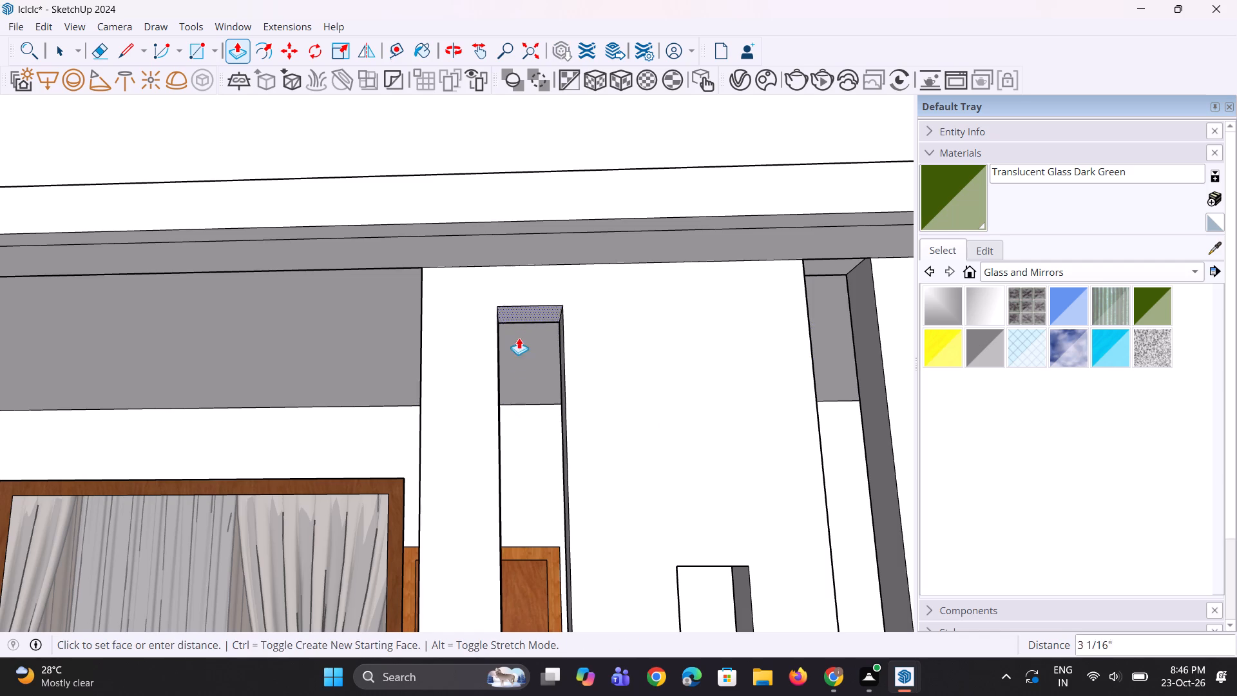
{"action": "left_click", "coordinate": [518, 411]}
{"action": "scroll", "coordinate": [479, 398], "scroll_direction": "down", "scroll_amount": 10}
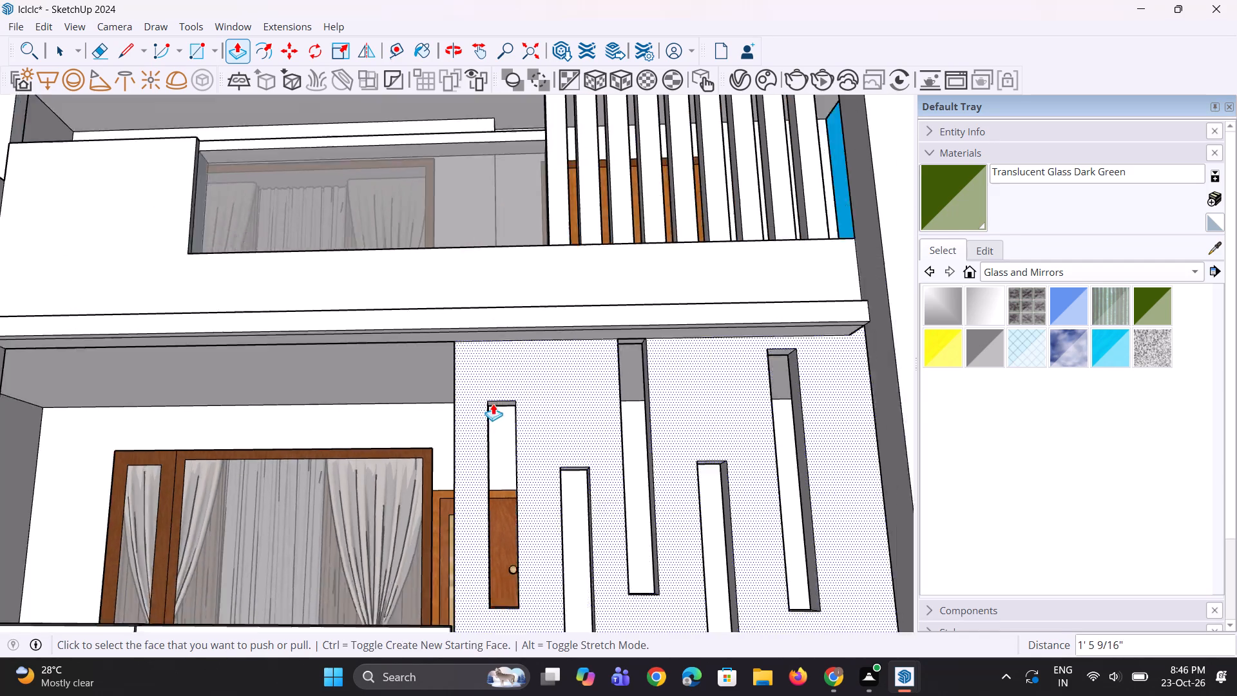
Lower the top of the middle slot in the first-floor slotted wall by about 2' 1 1/4".
{"action": "middle_click_drag", "start_coordinate": [506, 415], "coordinate": [499, 499]}
{"action": "scroll", "coordinate": [591, 438], "scroll_direction": "up", "scroll_amount": 6}
{"action": "middle_click_drag", "start_coordinate": [626, 427], "coordinate": [614, 314]}
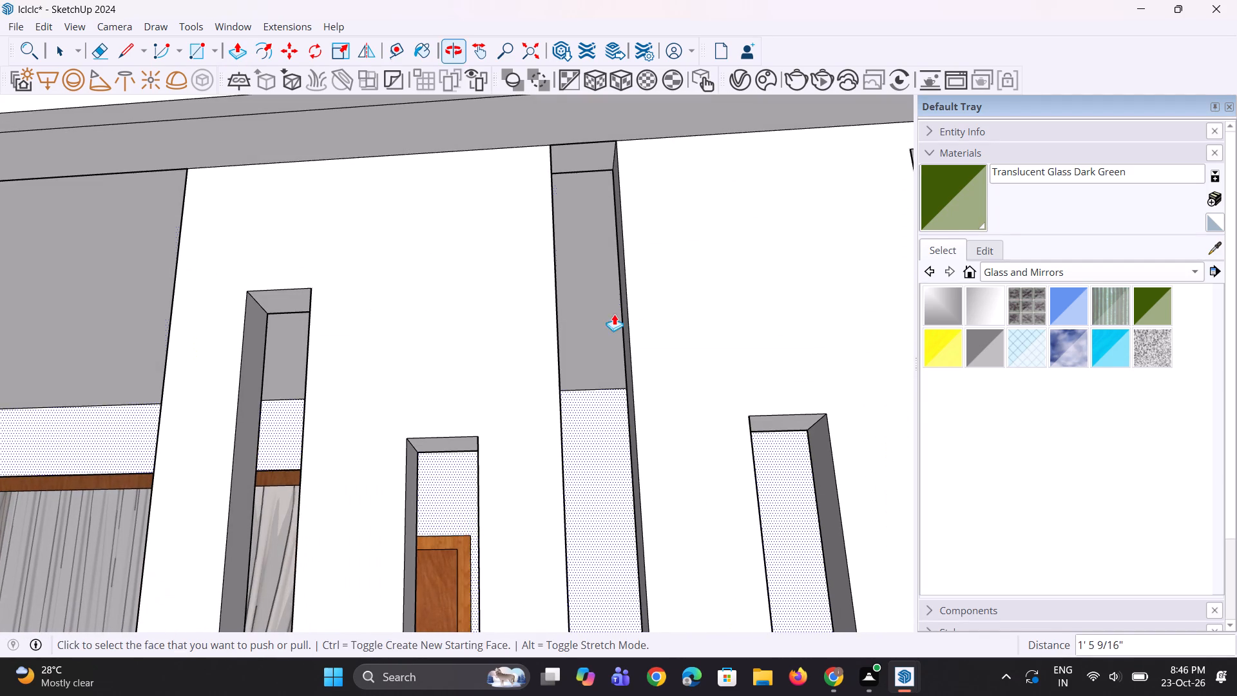
{"action": "left_click", "coordinate": [579, 161]}
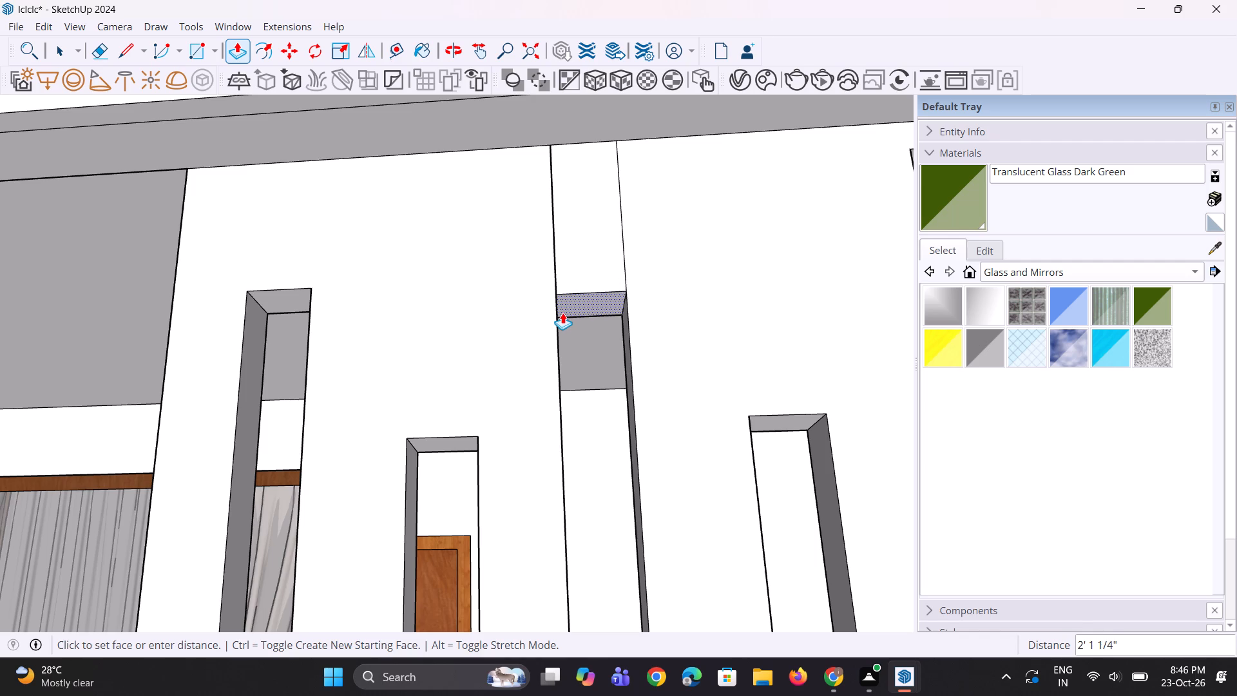
{"action": "left_click", "coordinate": [562, 313]}
{"action": "scroll", "coordinate": [490, 295], "scroll_direction": "down", "scroll_amount": 8}
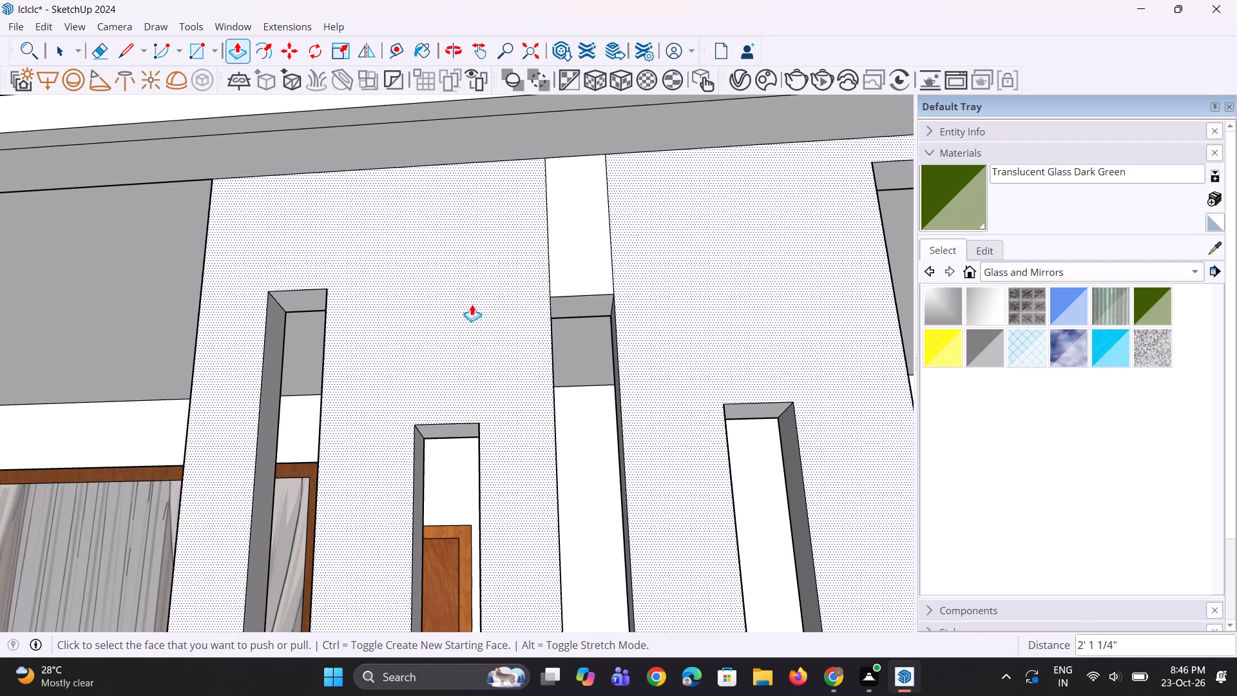
{"action": "scroll", "coordinate": [462, 270], "scroll_direction": "down", "scroll_amount": 13}
Extend the bottom of the slot nearest the door downward by about 1' 8".
{"action": "middle_click_drag", "start_coordinate": [398, 471], "coordinate": [405, 590]}
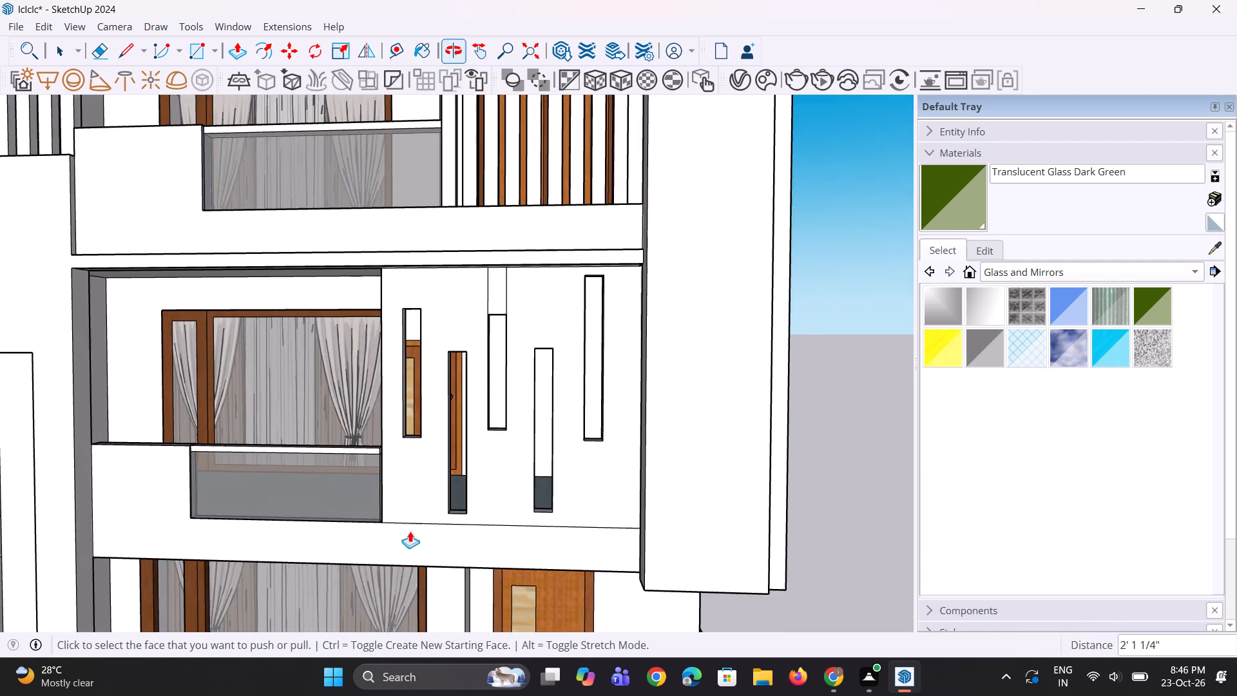
{"action": "scroll", "coordinate": [414, 469], "scroll_direction": "up", "scroll_amount": 7}
{"action": "middle_click_drag", "start_coordinate": [414, 443], "coordinate": [405, 516]}
{"action": "scroll", "coordinate": [405, 516], "scroll_direction": "up", "scroll_amount": 4}
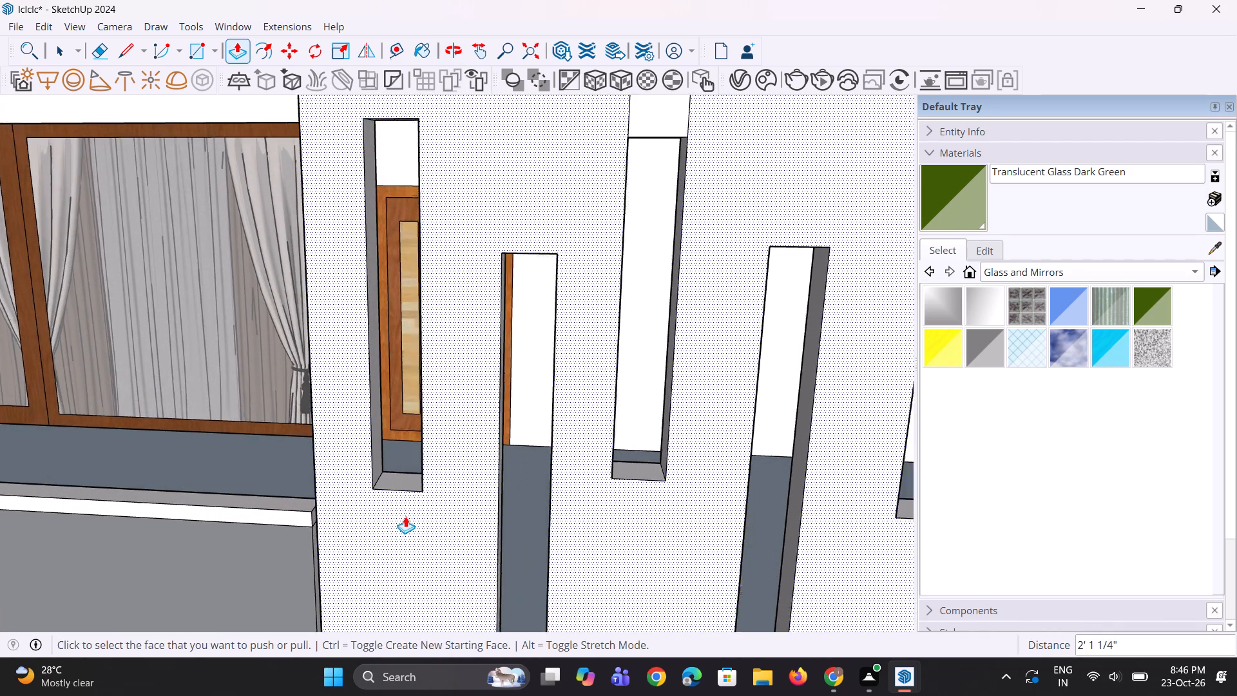
{"action": "scroll", "coordinate": [405, 516], "scroll_direction": "up", "scroll_amount": 3}
{"action": "left_click", "coordinate": [405, 476]}
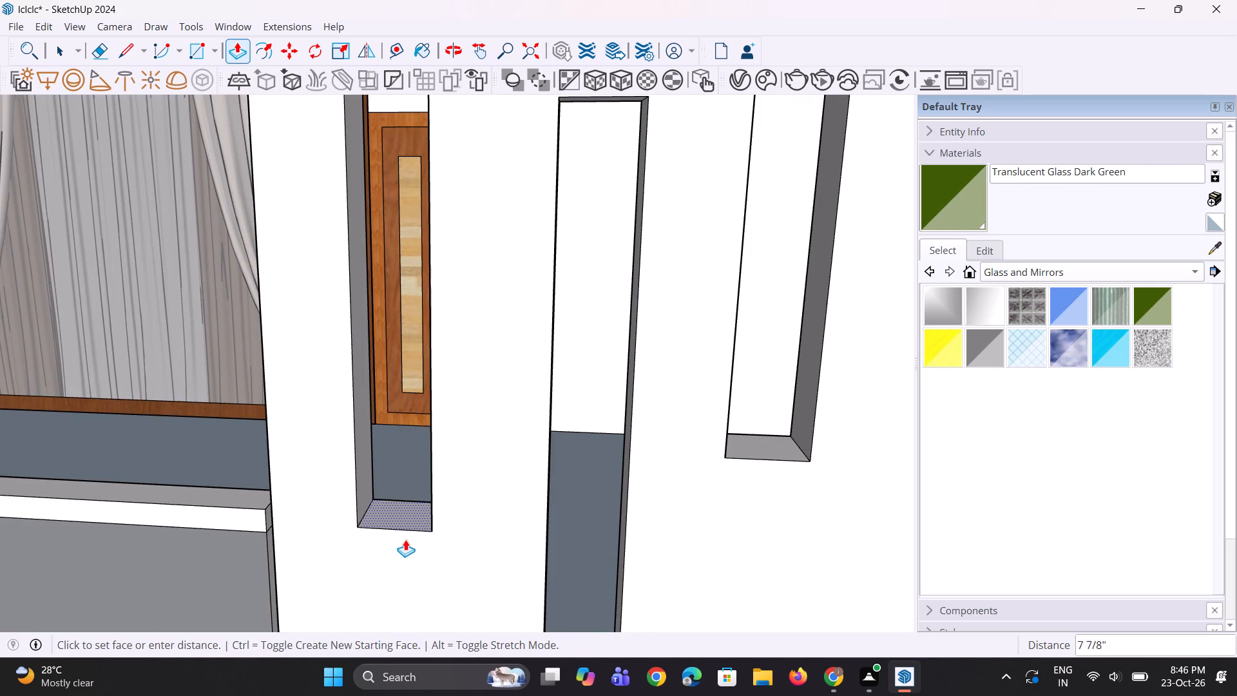
{"action": "scroll", "coordinate": [408, 538], "scroll_direction": "down", "scroll_amount": 13}
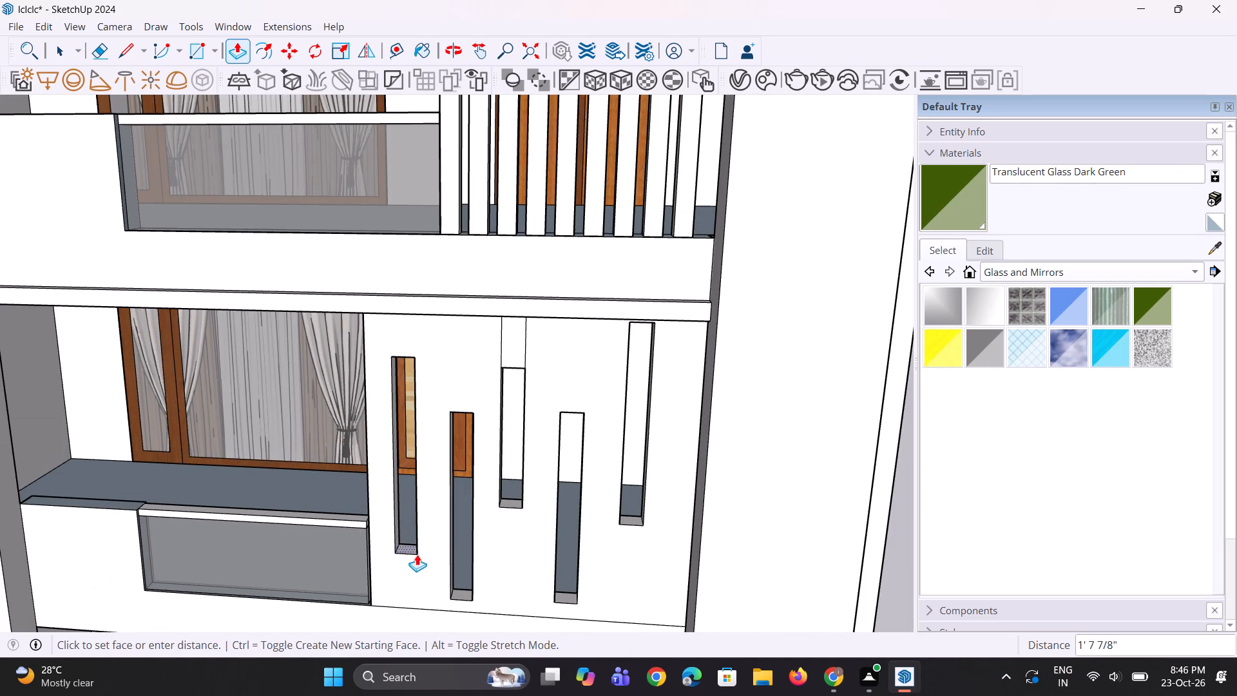
{"action": "left_click", "coordinate": [419, 570]}
Lower the top of the slot nearest the door by another 1' 7" or so.
{"action": "middle_click_drag", "start_coordinate": [422, 521], "coordinate": [432, 413]}
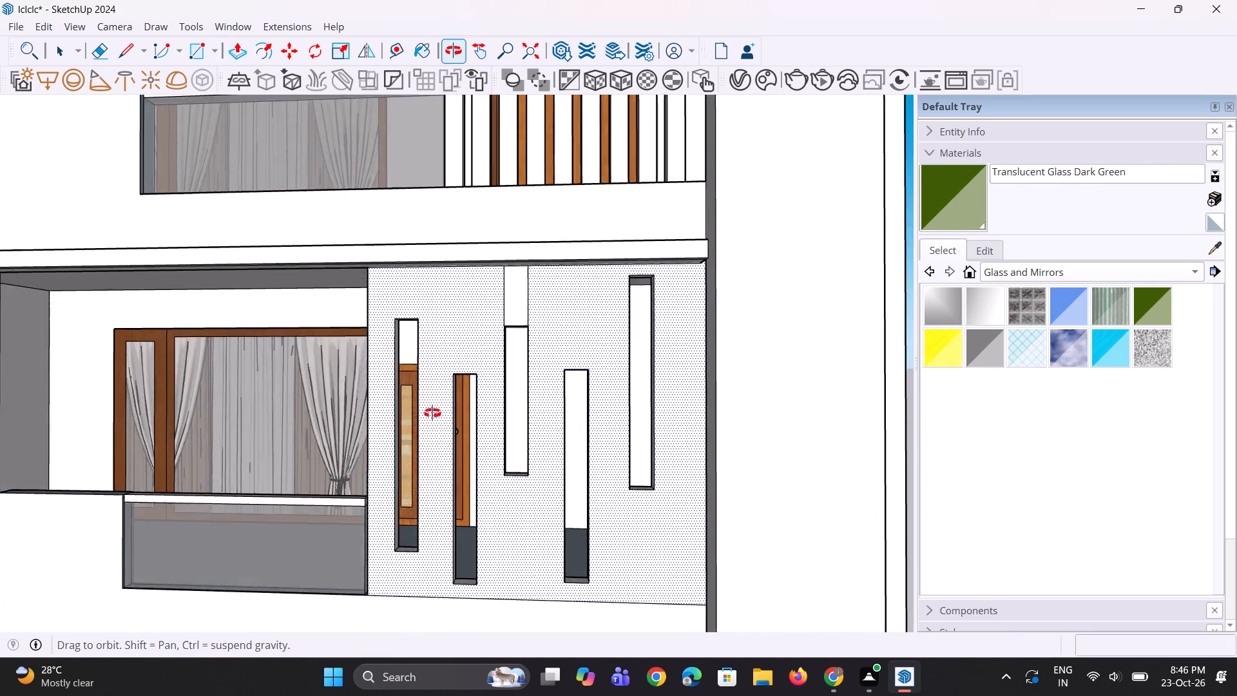
{"action": "middle_click_drag", "start_coordinate": [432, 413], "coordinate": [459, 273]}
{"action": "scroll", "coordinate": [443, 272], "scroll_direction": "up", "scroll_amount": 2}
{"action": "left_click", "coordinate": [418, 260]}
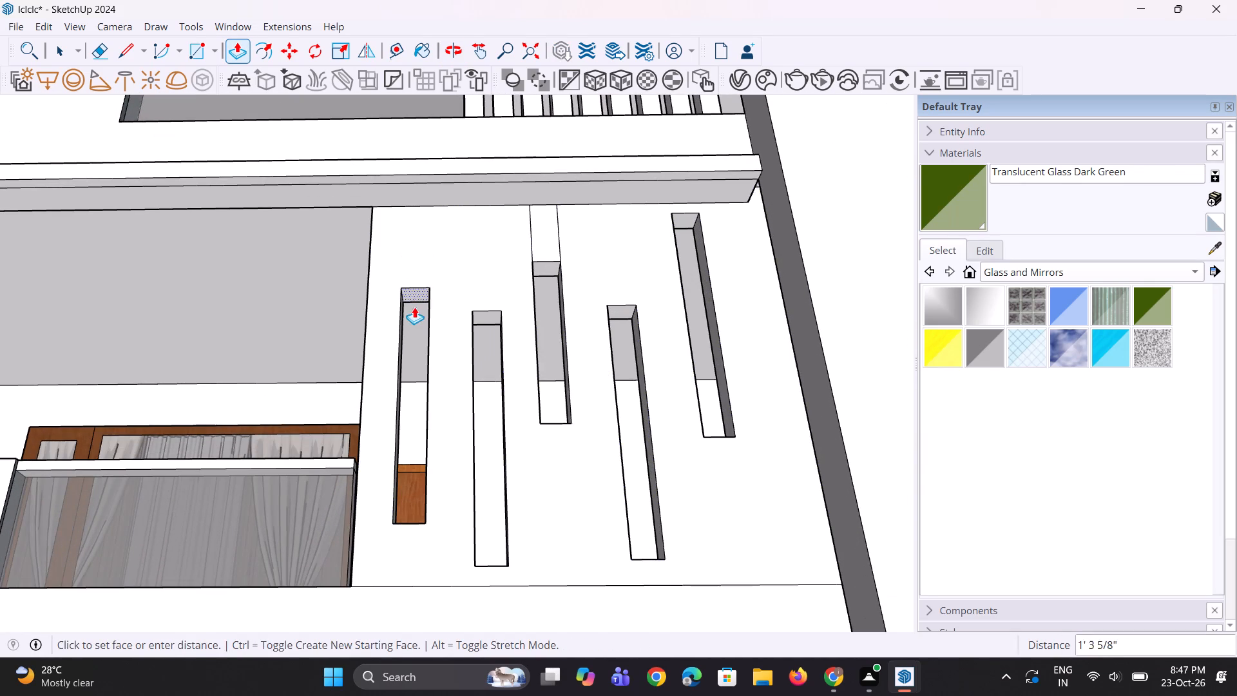
{"action": "left_click", "coordinate": [414, 307]}
{"action": "middle_click_drag", "start_coordinate": [492, 409], "coordinate": [484, 542]}
{"action": "scroll", "coordinate": [459, 462], "scroll_direction": "down", "scroll_amount": 7}
{"action": "middle_click_drag", "start_coordinate": [483, 624], "coordinate": [478, 657]}
{"action": "scroll", "coordinate": [488, 550], "scroll_direction": "up", "scroll_amount": 6}
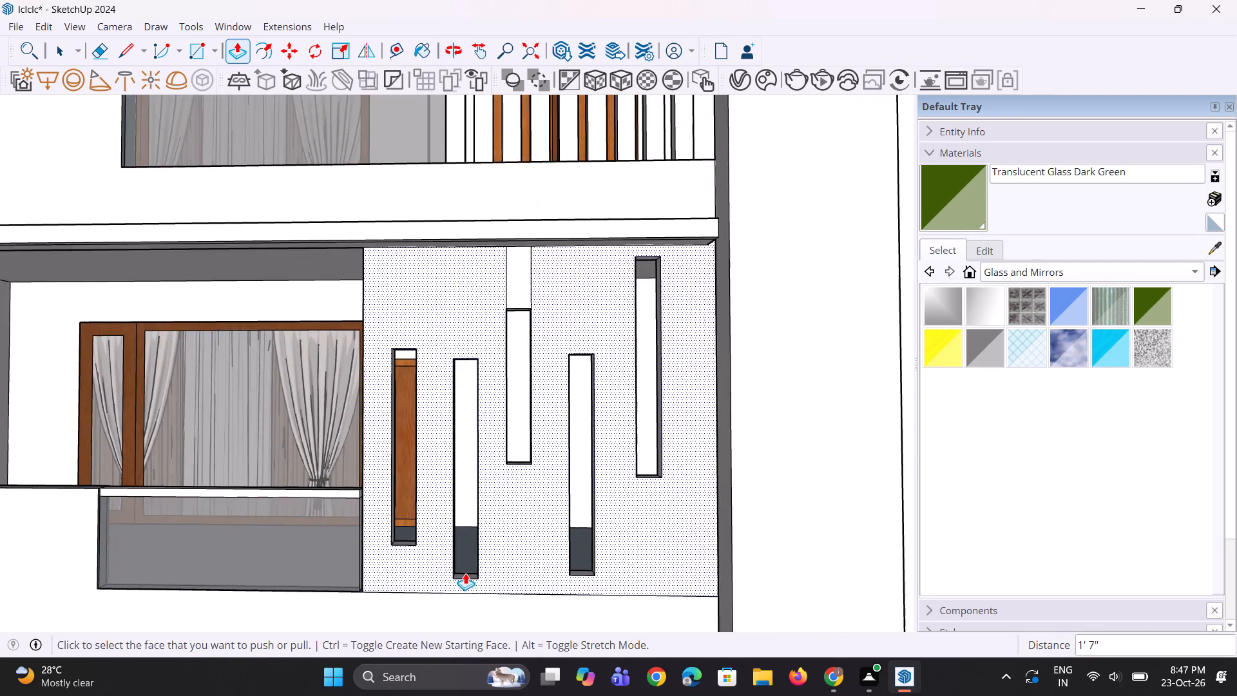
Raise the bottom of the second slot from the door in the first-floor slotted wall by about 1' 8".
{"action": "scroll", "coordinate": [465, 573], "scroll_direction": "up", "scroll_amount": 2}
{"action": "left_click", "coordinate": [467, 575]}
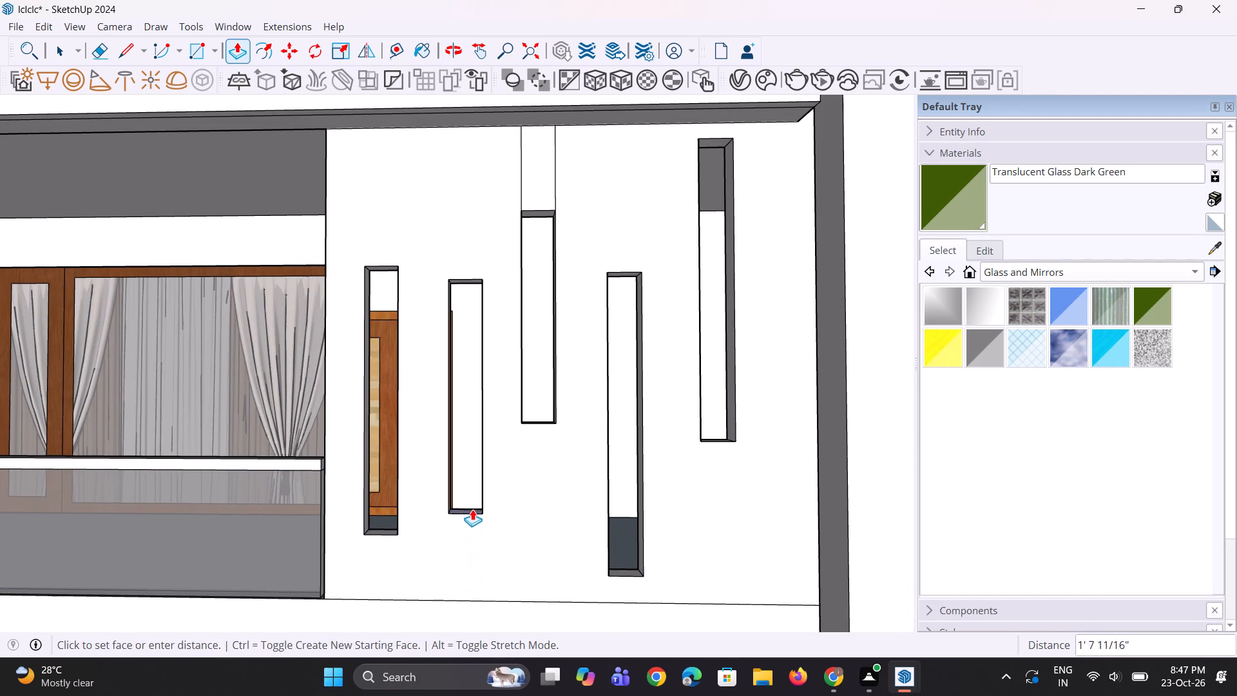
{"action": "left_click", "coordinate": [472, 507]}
Erase the two leftover vertical edges above the middle slot in the first-floor slotted wall.
{"action": "scroll", "coordinate": [432, 528], "scroll_direction": "down", "scroll_amount": 5}
{"action": "middle_click_drag", "start_coordinate": [458, 528], "coordinate": [461, 449]}
{"action": "scroll", "coordinate": [461, 505], "scroll_direction": "up", "scroll_amount": 1}
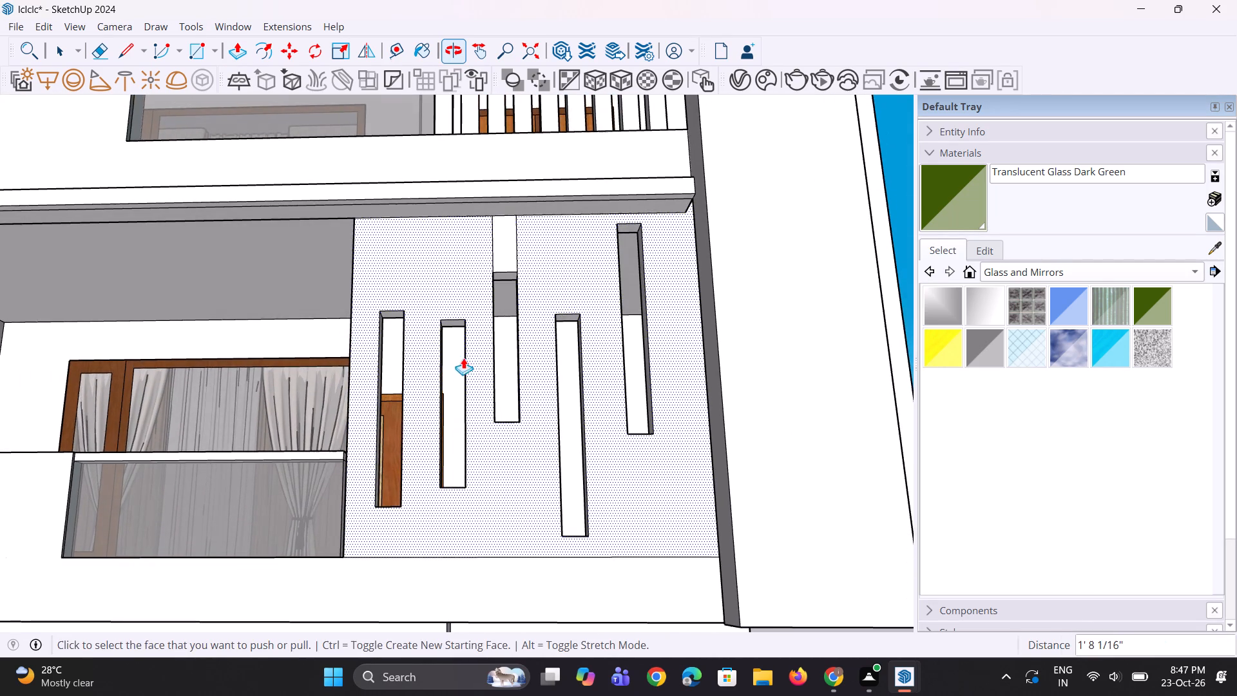
{"action": "scroll", "coordinate": [493, 311], "scroll_direction": "up", "scroll_amount": 1}
{"action": "middle_click_drag", "start_coordinate": [494, 322], "coordinate": [489, 345]}
{"action": "key", "text": "e"}
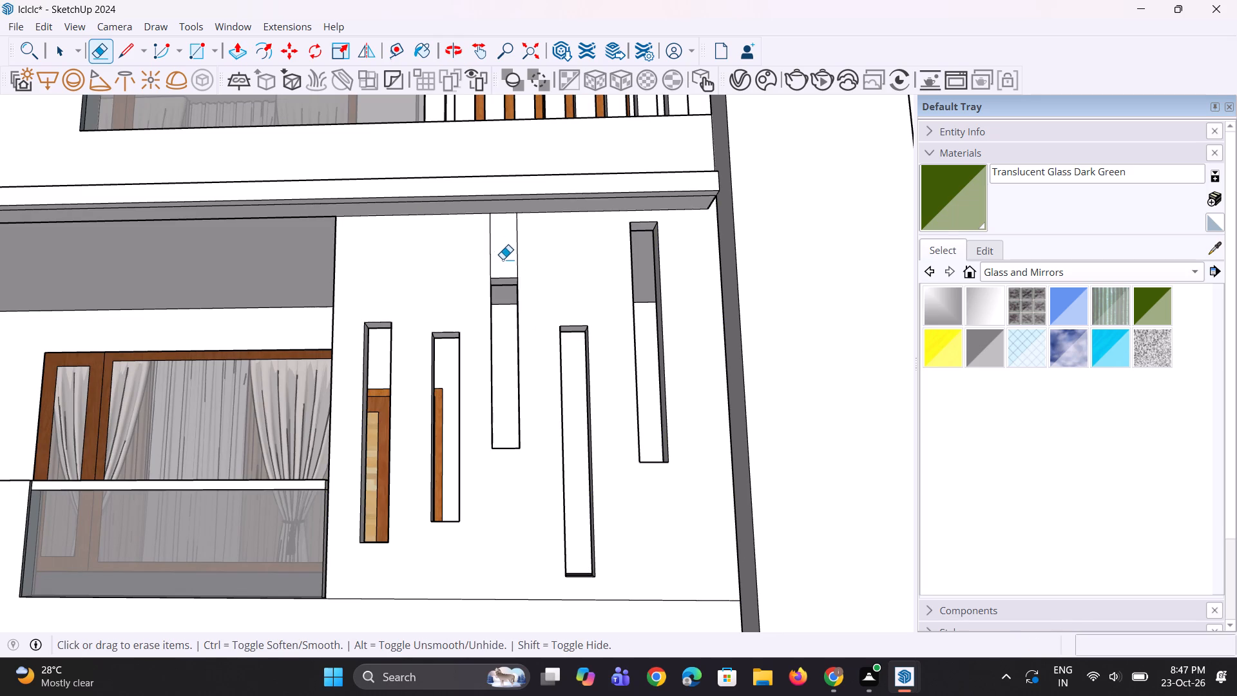
{"action": "left_click", "coordinate": [491, 251]}
{"action": "left_click", "coordinate": [517, 251]}
Extend the bottom of the second slot from the door downward by about 1' 7 3/4".
{"action": "scroll", "coordinate": [514, 347], "scroll_direction": "up", "scroll_amount": 1}
{"action": "scroll", "coordinate": [512, 347], "scroll_direction": "down", "scroll_amount": 3}
{"action": "middle_click_drag", "start_coordinate": [492, 386], "coordinate": [492, 410]}
{"action": "scroll", "coordinate": [471, 478], "scroll_direction": "up", "scroll_amount": 2}
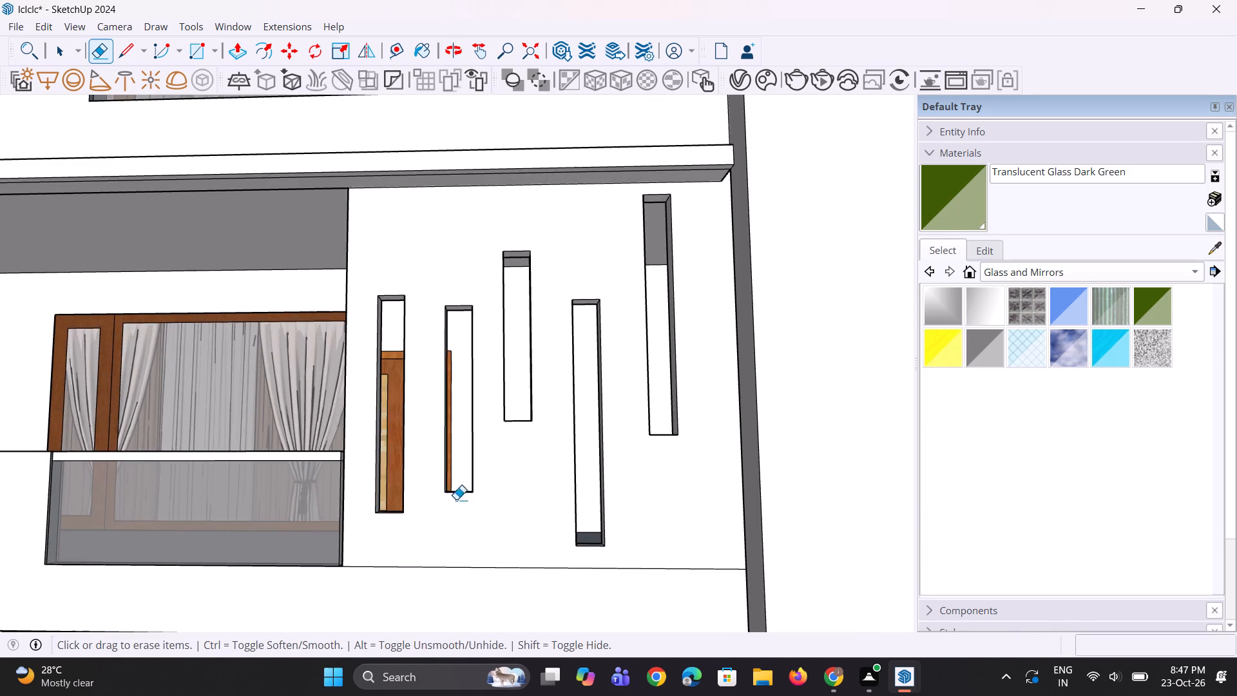
{"action": "scroll", "coordinate": [455, 480], "scroll_direction": "down", "scroll_amount": 4}
{"action": "middle_click_drag", "start_coordinate": [457, 469], "coordinate": [440, 599]}
{"action": "scroll", "coordinate": [440, 586], "scroll_direction": "up", "scroll_amount": 2}
{"action": "key", "text": "p"}
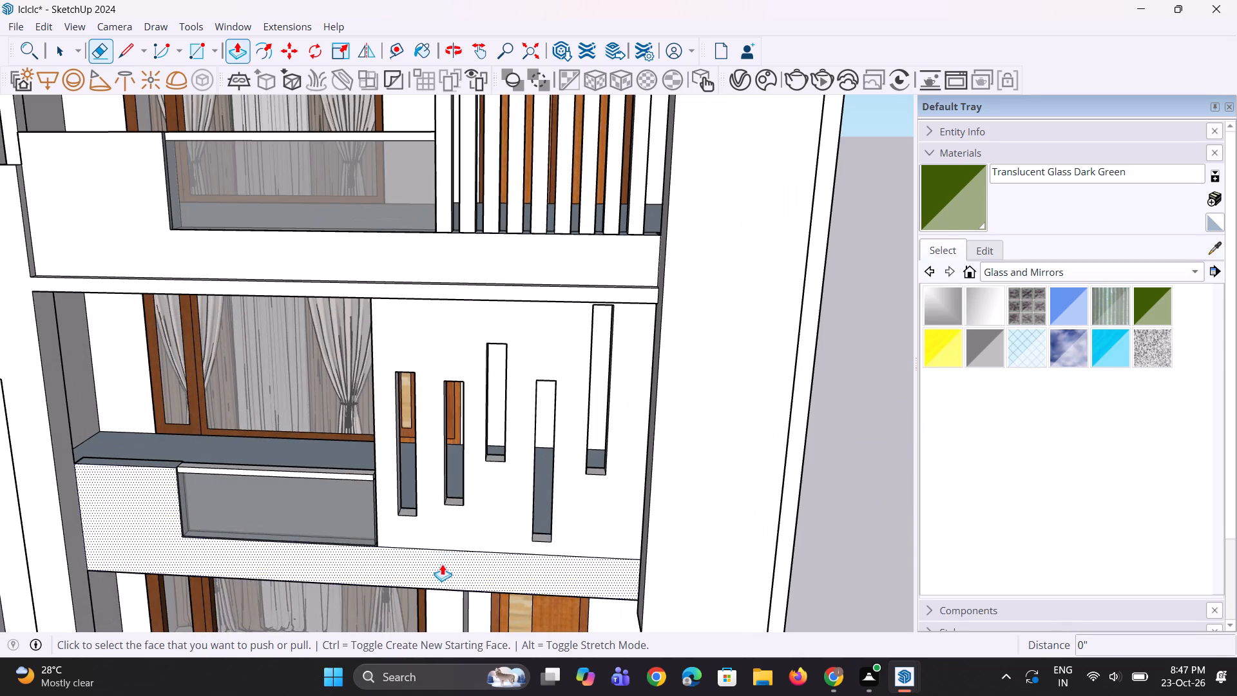
{"action": "scroll", "coordinate": [441, 549], "scroll_direction": "up", "scroll_amount": 1}
{"action": "left_click", "coordinate": [453, 494]}
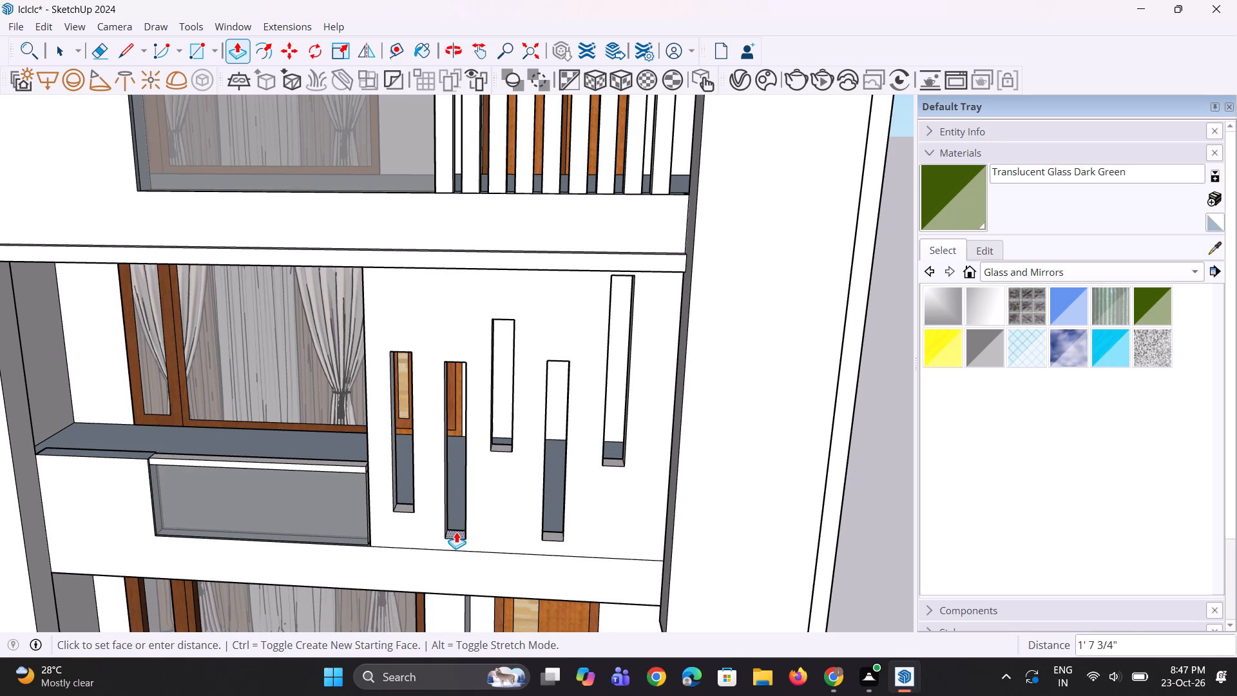
{"action": "left_click", "coordinate": [456, 532]}
Lower the top of the second slot from the door below the top of the first slot.
{"action": "scroll", "coordinate": [457, 362], "scroll_direction": "up", "scroll_amount": 2}
{"action": "middle_click_drag", "start_coordinate": [457, 362], "coordinate": [456, 237]}
{"action": "scroll", "coordinate": [450, 282], "scroll_direction": "up", "scroll_amount": 2}
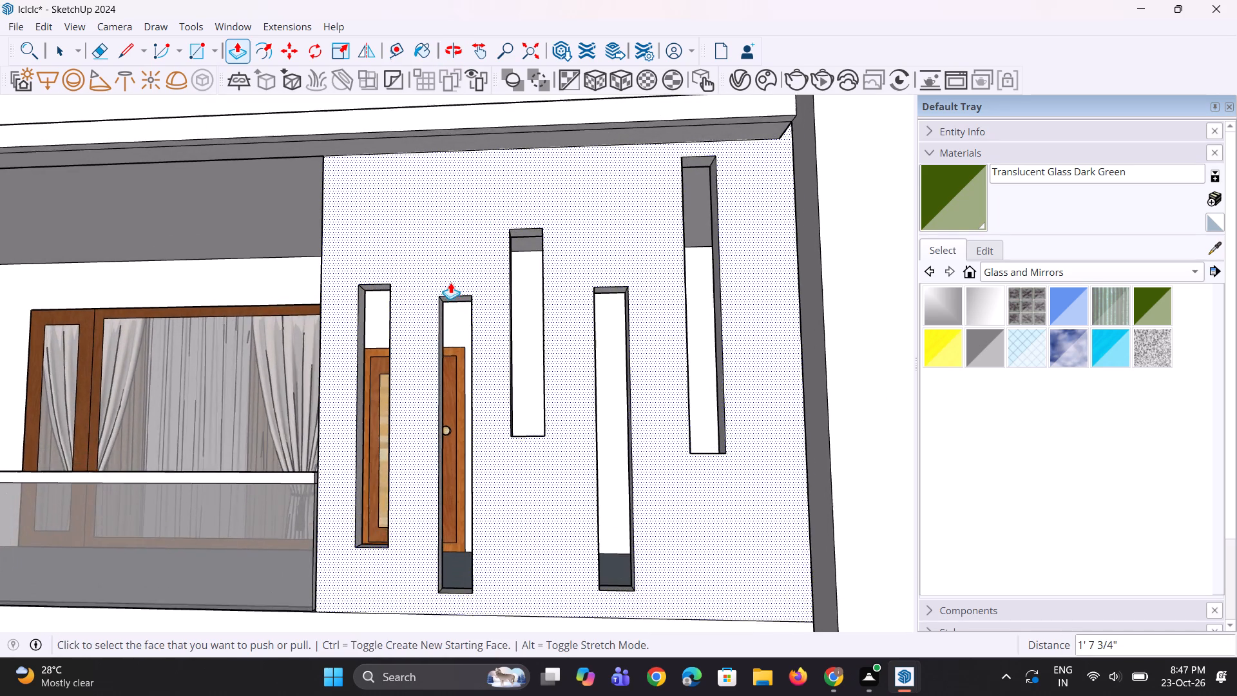
{"action": "scroll", "coordinate": [450, 282], "scroll_direction": "up", "scroll_amount": 2}
{"action": "left_click", "coordinate": [450, 296]}
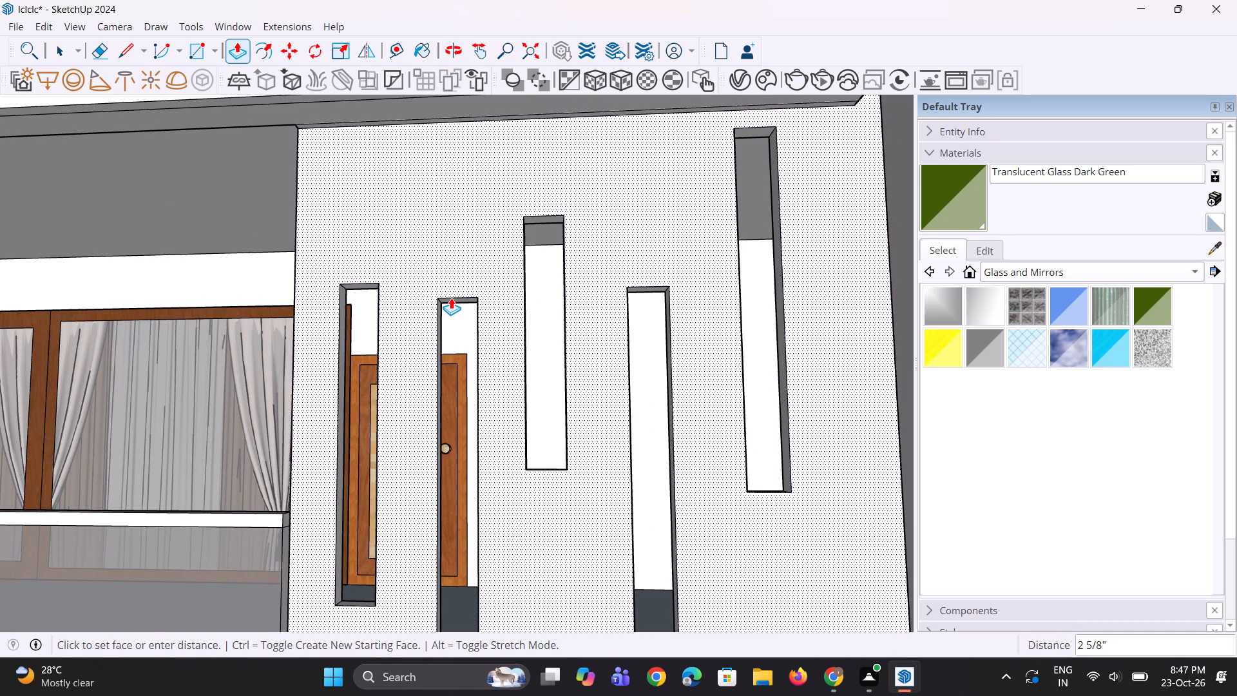
{"action": "key", "text": "Escape"}
{"action": "scroll", "coordinate": [451, 298], "scroll_direction": "up", "scroll_amount": 4}
{"action": "left_click", "coordinate": [452, 301]}
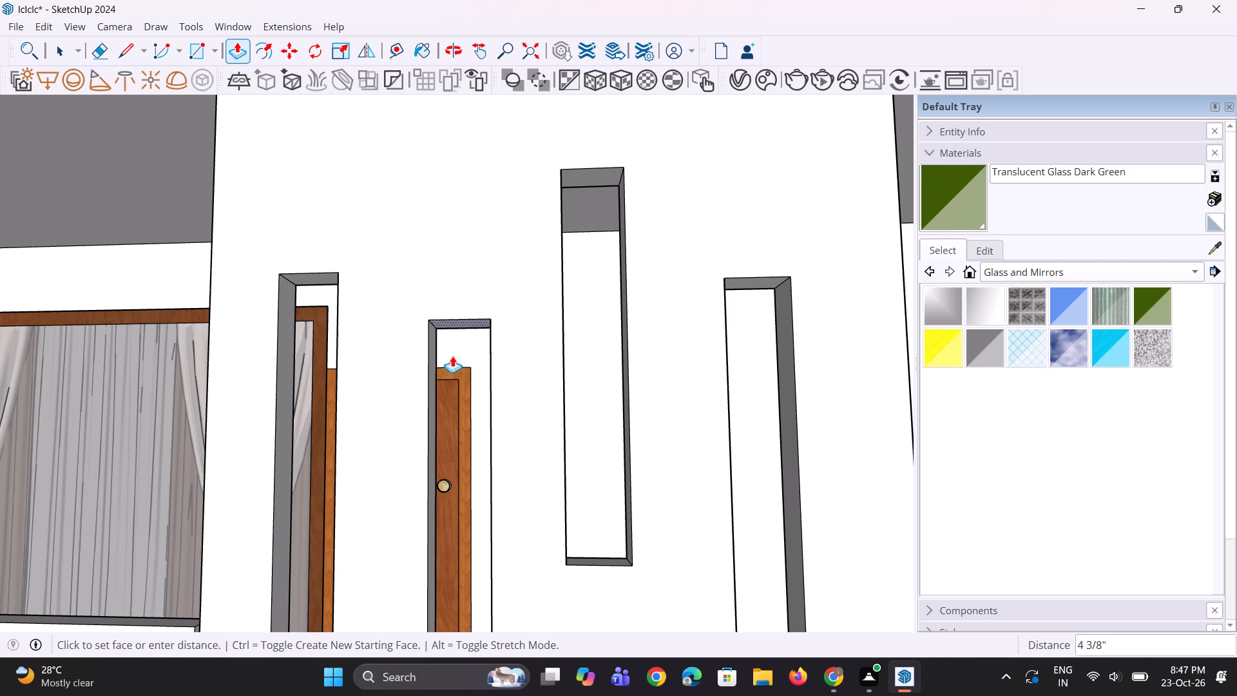
{"action": "left_click", "coordinate": [454, 389]}
Lower the top of the middle slot in the first-floor slotted wall by about 2 7/8".
{"action": "scroll", "coordinate": [462, 360], "scroll_direction": "down", "scroll_amount": 9}
{"action": "middle_click_drag", "start_coordinate": [459, 382], "coordinate": [442, 481]}
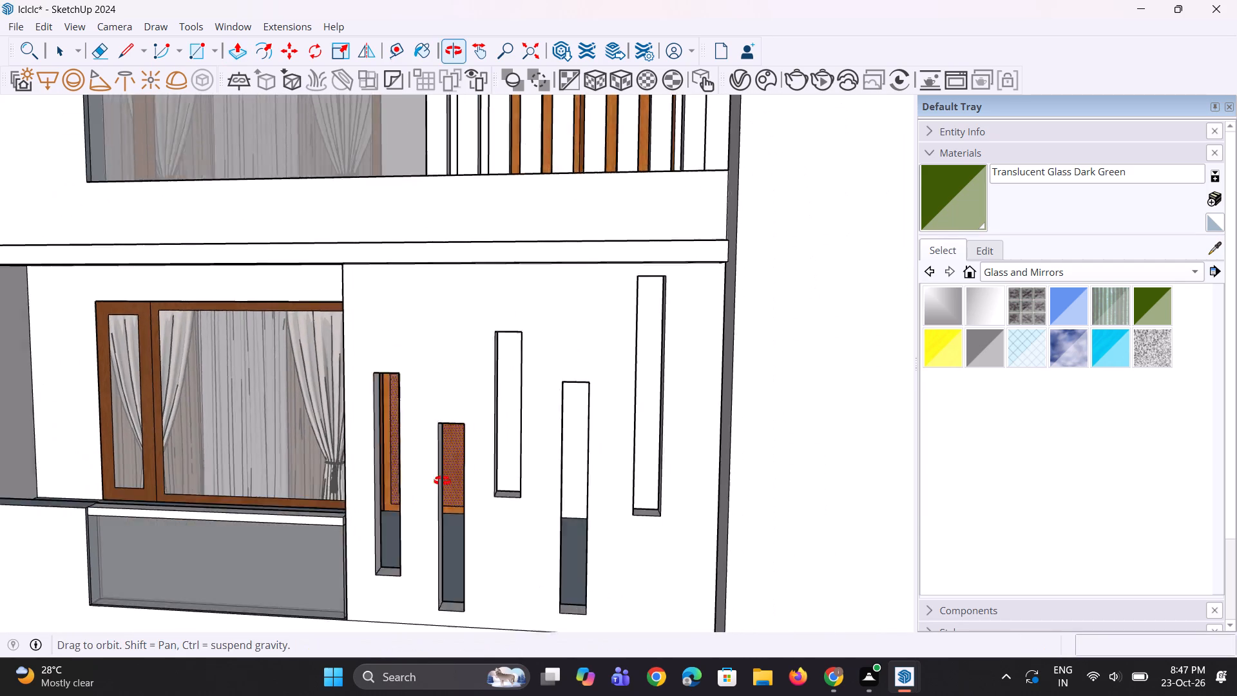
{"action": "middle_click_drag", "start_coordinate": [442, 481], "coordinate": [437, 503]}
{"action": "scroll", "coordinate": [524, 407], "scroll_direction": "up", "scroll_amount": 3}
{"action": "middle_click_drag", "start_coordinate": [511, 401], "coordinate": [564, 273]}
{"action": "scroll", "coordinate": [556, 297], "scroll_direction": "up", "scroll_amount": 1}
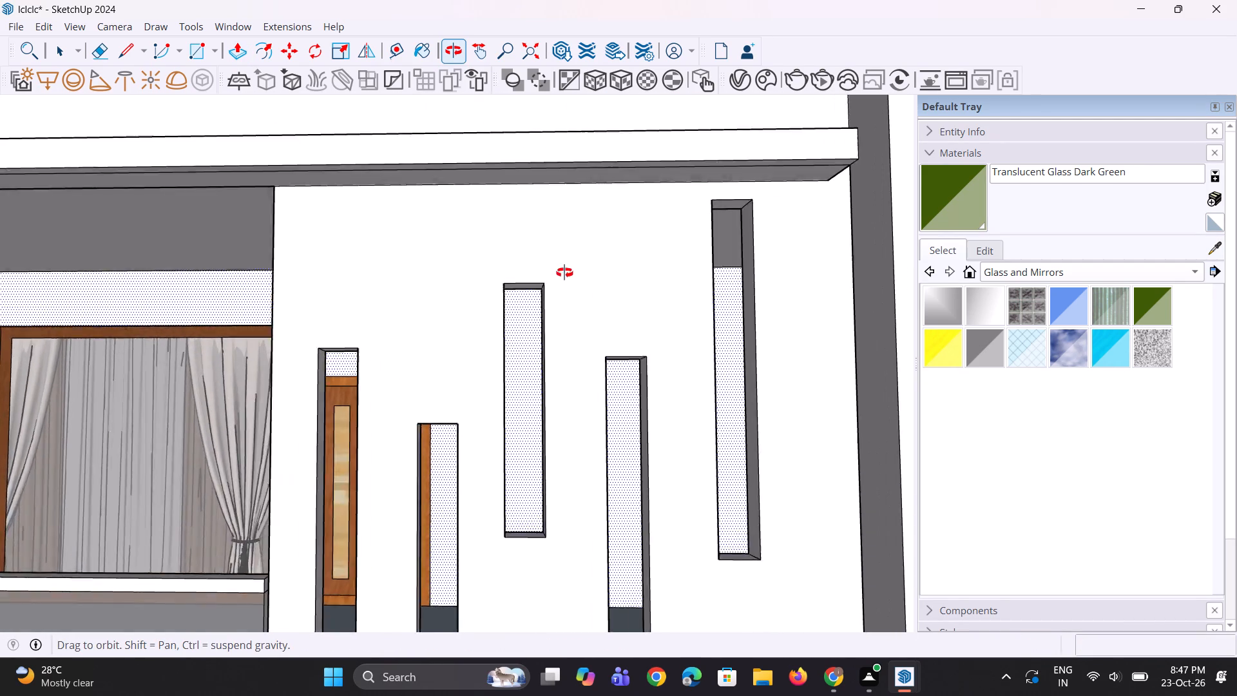
{"action": "middle_click_drag", "start_coordinate": [564, 273], "coordinate": [568, 255]}
{"action": "scroll", "coordinate": [535, 255], "scroll_direction": "up", "scroll_amount": 1}
{"action": "left_click", "coordinate": [535, 255]}
{"action": "left_click", "coordinate": [532, 267]}
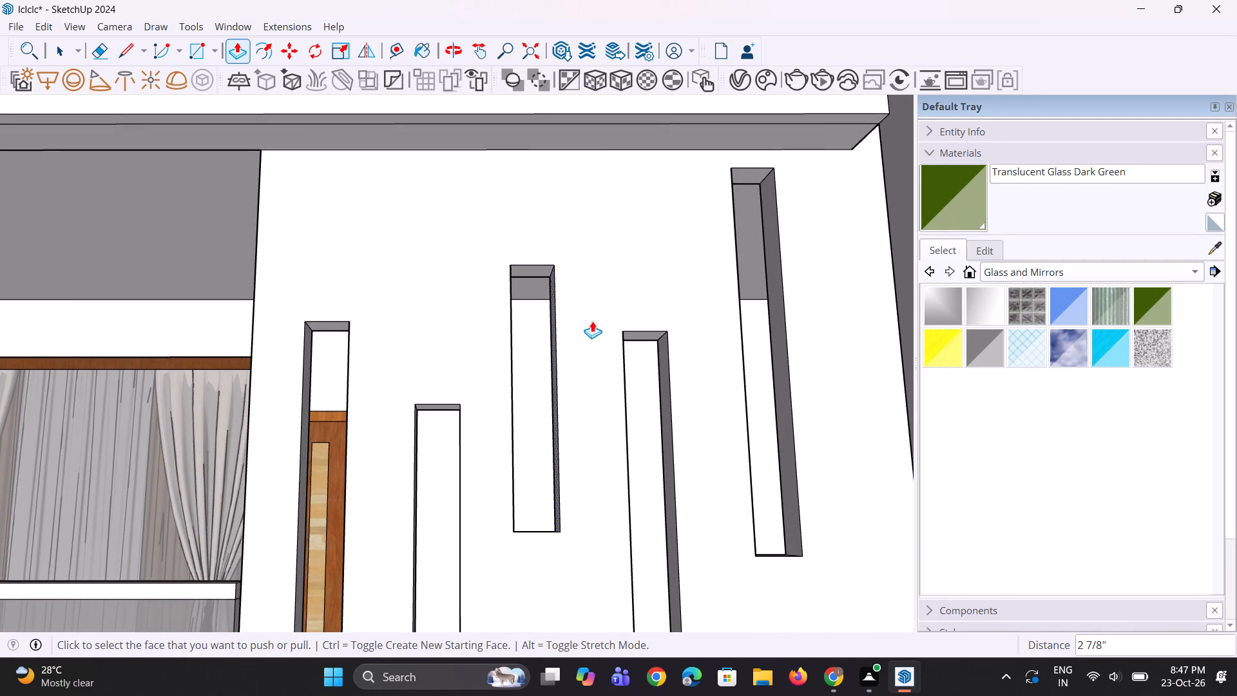
Lower the top of the slot farthest from the door to about the level of the middle slot's top.
{"action": "scroll", "coordinate": [574, 320], "scroll_direction": "down", "scroll_amount": 4}
{"action": "middle_click_drag", "start_coordinate": [584, 328], "coordinate": [564, 385]}
{"action": "scroll", "coordinate": [663, 281], "scroll_direction": "up", "scroll_amount": 4}
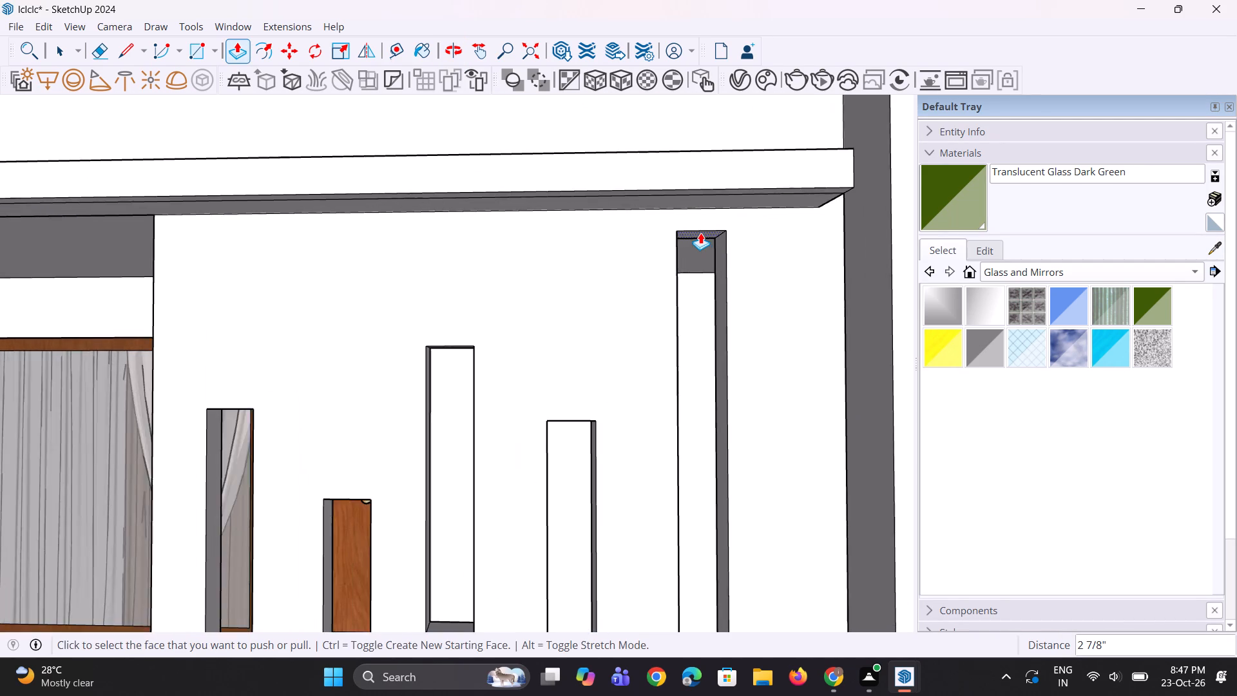
{"action": "scroll", "coordinate": [700, 233], "scroll_direction": "up", "scroll_amount": 2}
{"action": "left_click", "coordinate": [698, 238]}
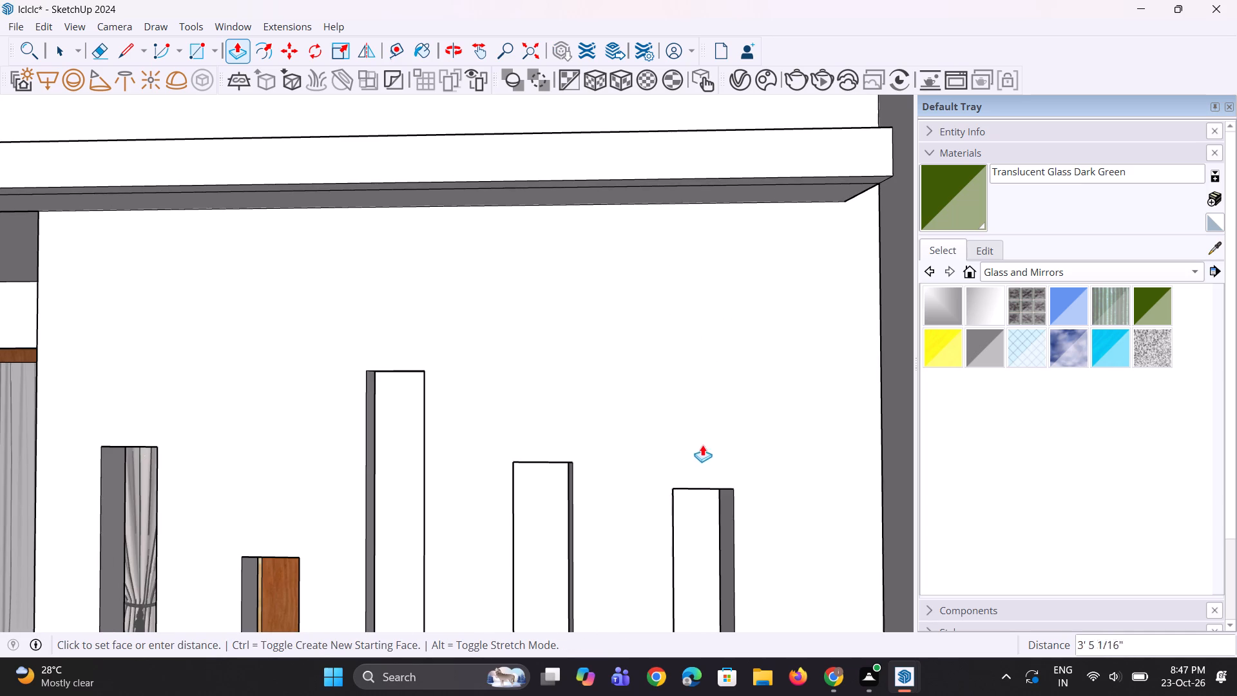
{"action": "left_click", "coordinate": [693, 368]}
{"action": "scroll", "coordinate": [571, 331], "scroll_direction": "down", "scroll_amount": 5}
{"action": "middle_click_drag", "start_coordinate": [546, 340], "coordinate": [528, 374]}
{"action": "scroll", "coordinate": [544, 356], "scroll_direction": "down", "scroll_amount": 5}
{"action": "key", "text": "space"}
{"action": "key", "text": "space"}
Extend the underside of the front band beneath the upper balcony downward by about 2' 1 9/16".
{"action": "scroll", "coordinate": [264, 307], "scroll_direction": "up", "scroll_amount": 2}
{"action": "middle_click_drag", "start_coordinate": [264, 307], "coordinate": [305, 140]}
{"action": "scroll", "coordinate": [264, 307], "scroll_direction": "up", "scroll_amount": 1}
{"action": "scroll", "coordinate": [325, 198], "scroll_direction": "up", "scroll_amount": 1}
{"action": "left_click", "coordinate": [325, 198]}
{"action": "key", "text": "p"}
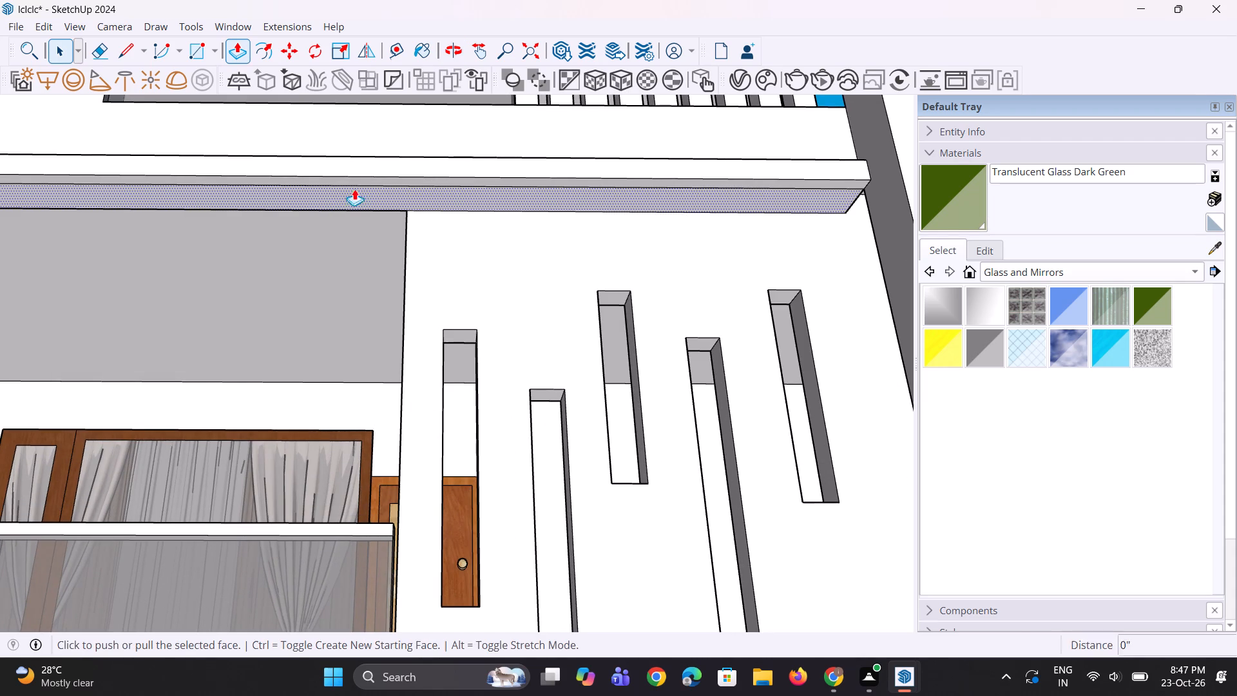
{"action": "scroll", "coordinate": [363, 184], "scroll_direction": "up", "scroll_amount": 3}
{"action": "key", "text": "space"}
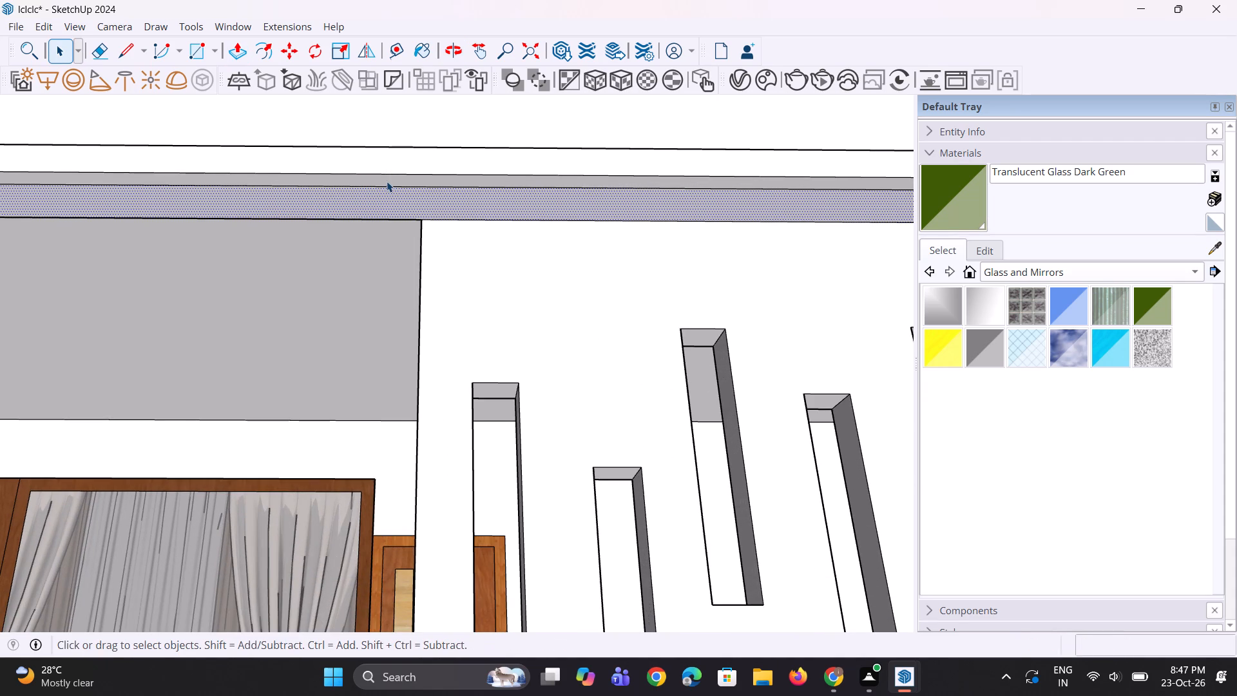
{"action": "left_click", "coordinate": [387, 182]}
{"action": "key", "text": "p"}
{"action": "left_click", "coordinate": [387, 182]}
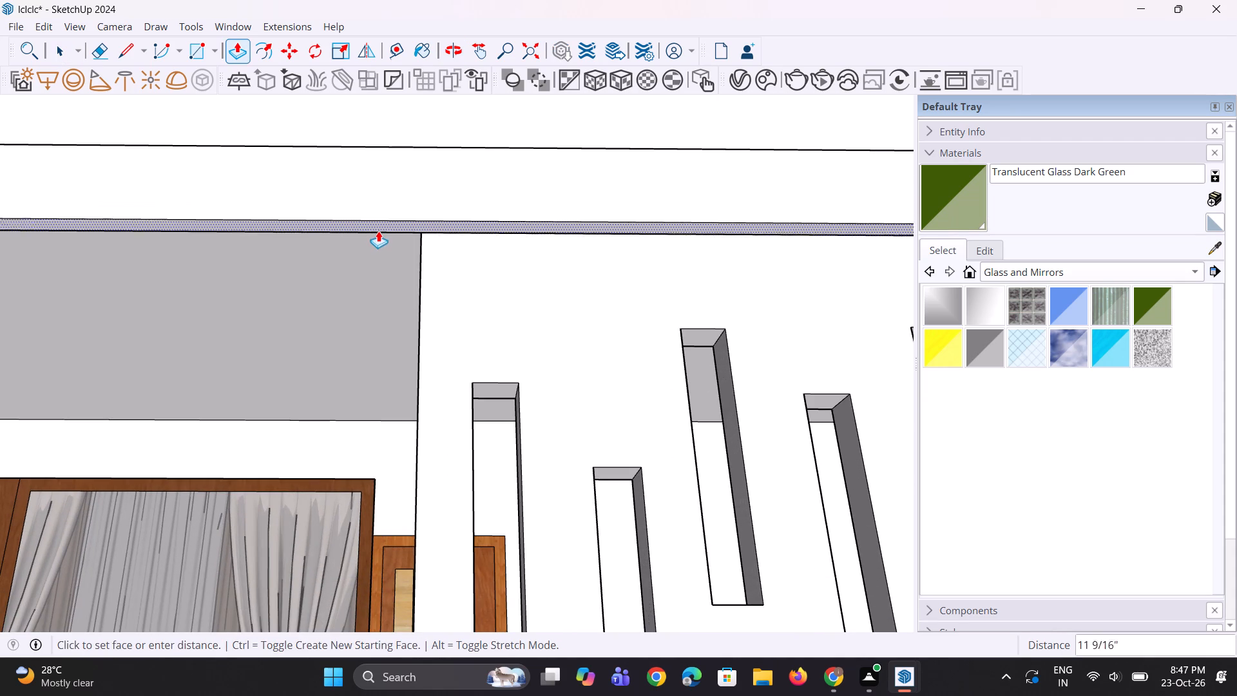
{"action": "left_click", "coordinate": [368, 287]}
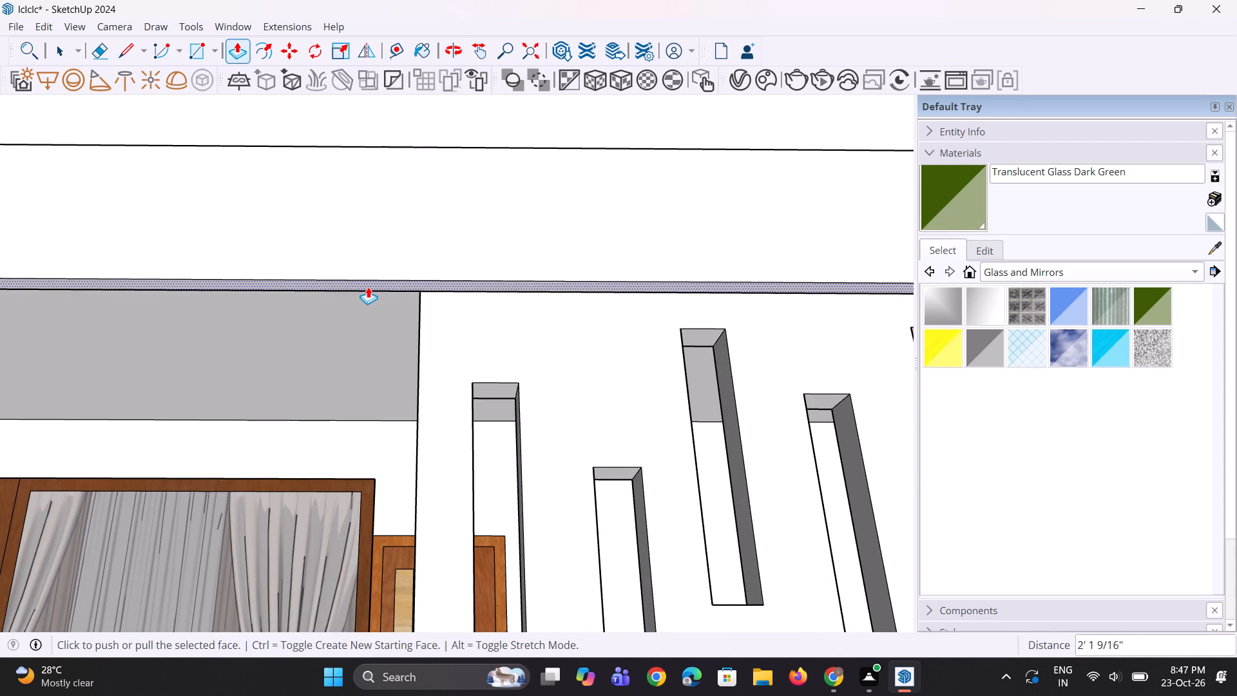
{"action": "scroll", "coordinate": [468, 254], "scroll_direction": "down", "scroll_amount": 11}
{"action": "middle_click_drag", "start_coordinate": [370, 254], "coordinate": [347, 383]}
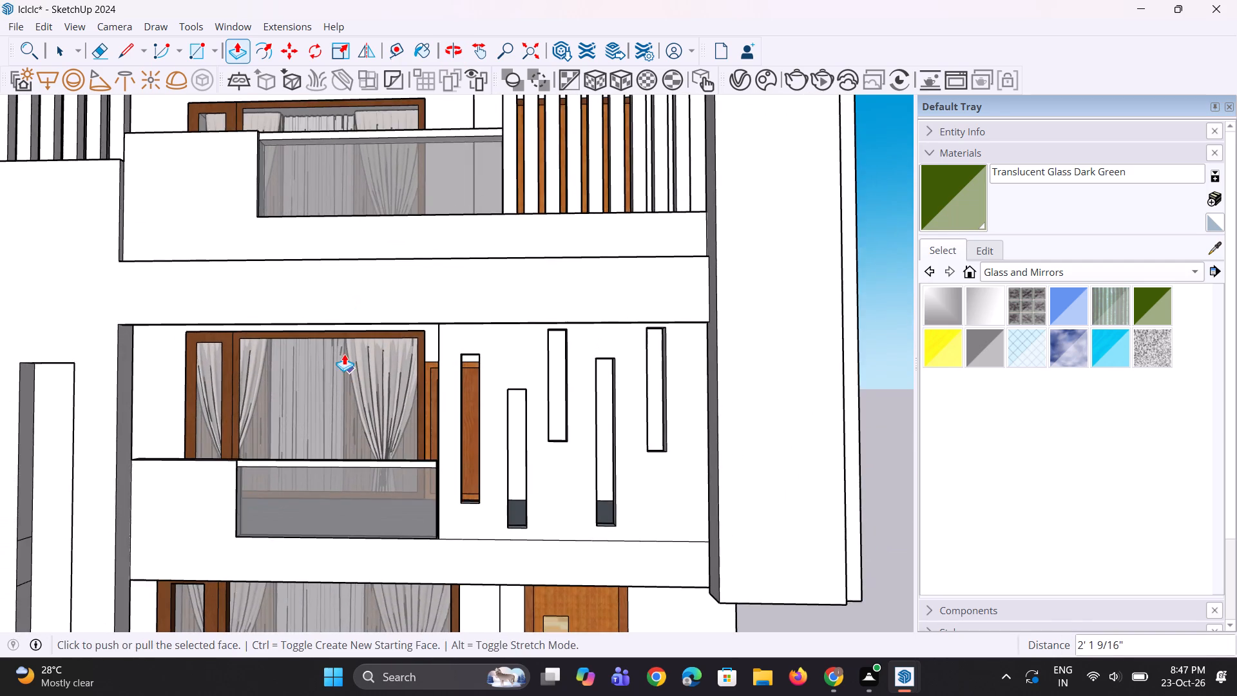
{"action": "scroll", "coordinate": [329, 340], "scroll_direction": "up", "scroll_amount": 2}
{"action": "key", "text": "space"}
{"action": "key", "text": "space"}
Paint the tall facade frame beside the slotted wall with Brick Antique 02 from the Brick, Cladding and Siding materials.
{"action": "scroll", "coordinate": [258, 354], "scroll_direction": "down", "scroll_amount": 4}
{"action": "middle_click_drag", "start_coordinate": [256, 354], "coordinate": [199, 374]}
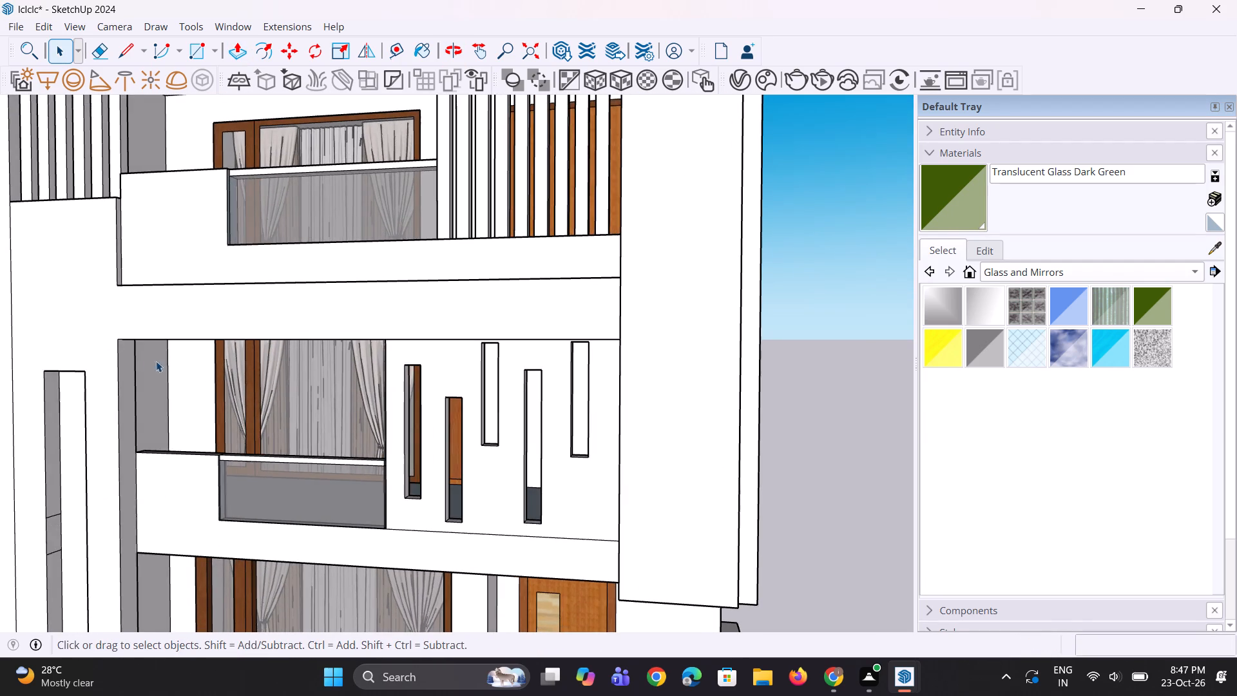
{"action": "scroll", "coordinate": [95, 317], "scroll_direction": "up", "scroll_amount": 2}
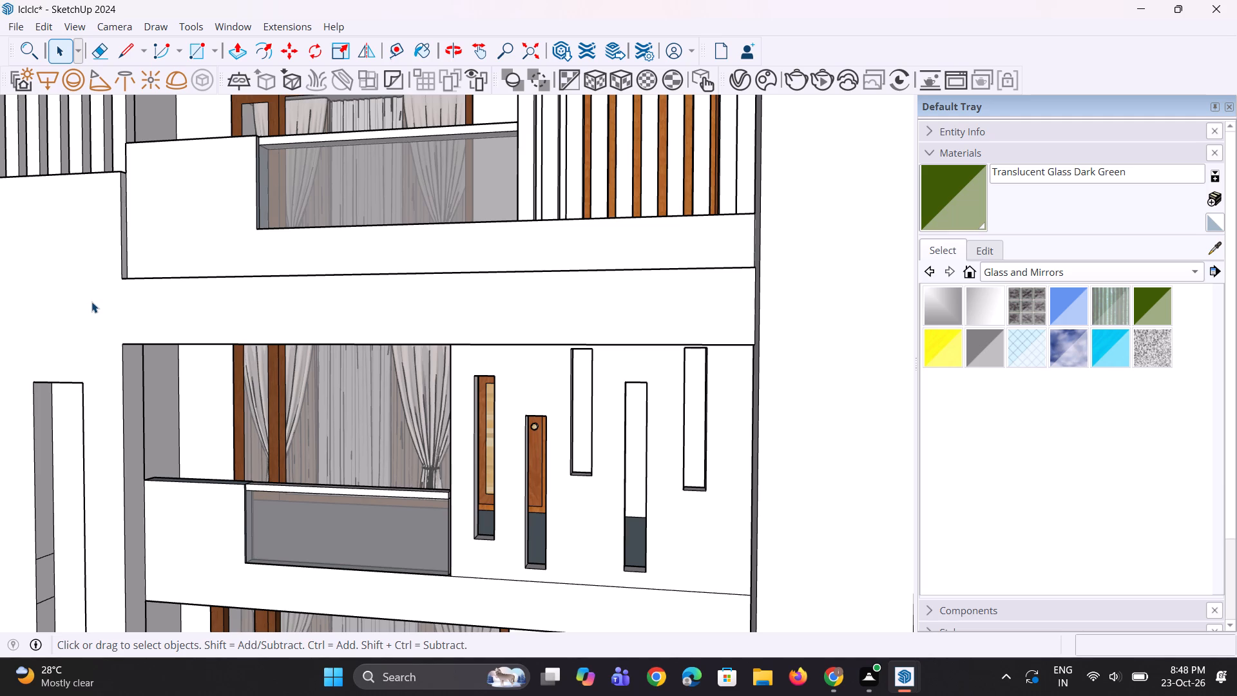
{"action": "left_click", "coordinate": [994, 273]}
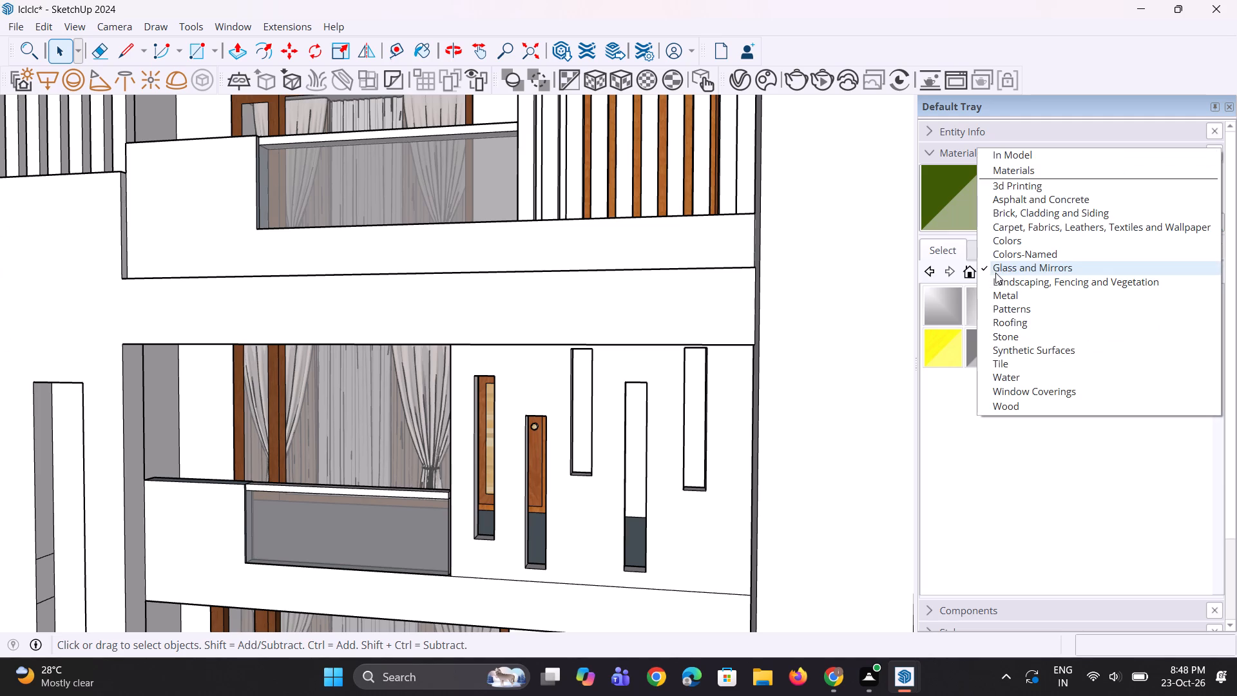
{"action": "left_click", "coordinate": [1039, 219]}
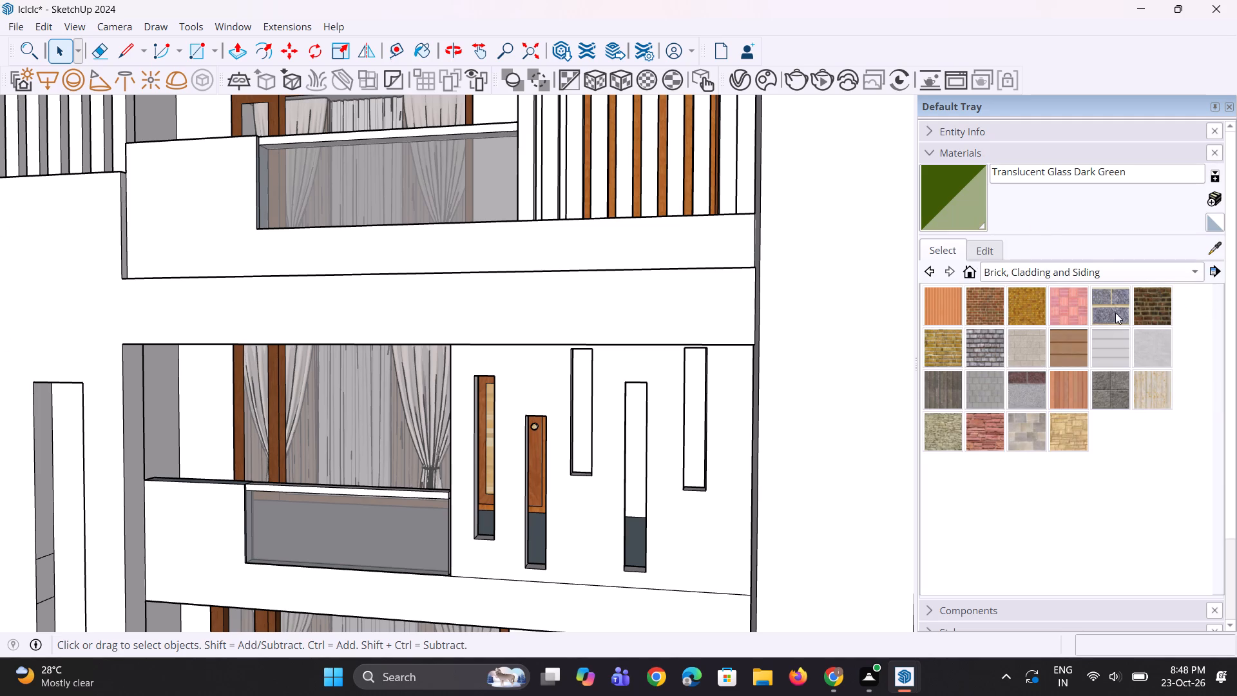
{"action": "scroll", "coordinate": [1028, 314], "scroll_direction": "up", "scroll_amount": 1}
{"action": "left_click", "coordinate": [1027, 314]}
{"action": "left_click", "coordinate": [816, 349]}
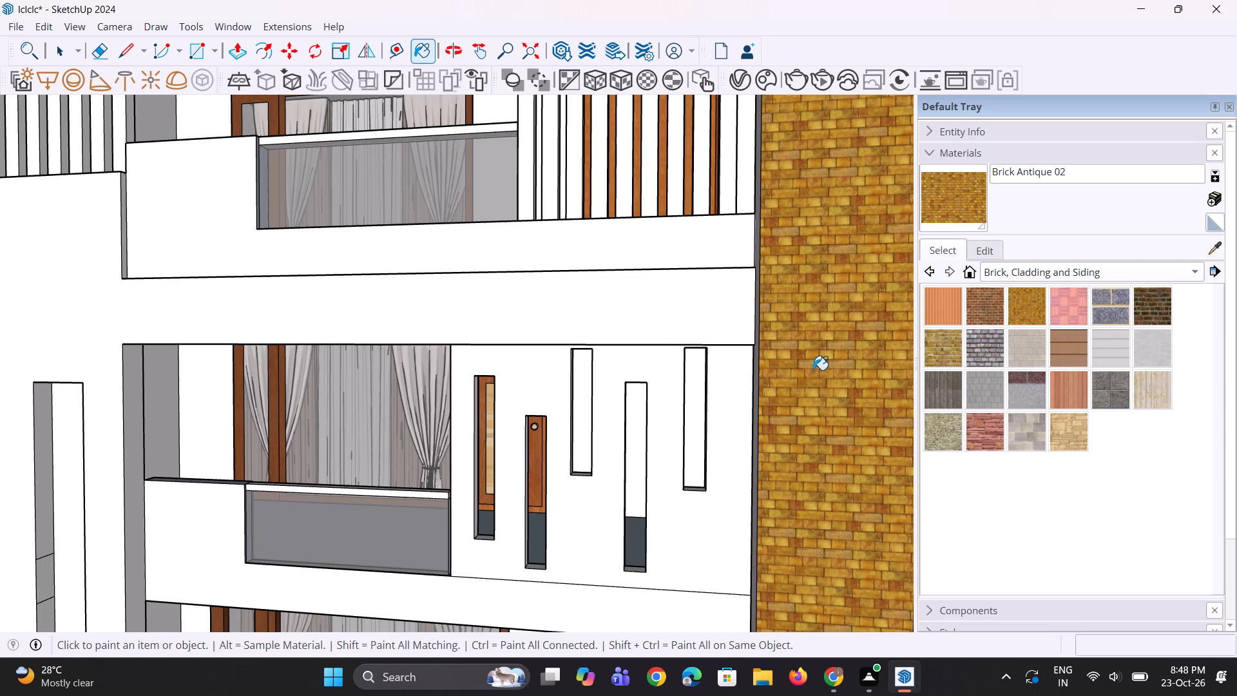
Paint the band beneath the upper balcony and its connected left facade block with Brick Antique 01.
{"action": "scroll", "coordinate": [808, 380], "scroll_direction": "down", "scroll_amount": 2}
{"action": "left_click", "coordinate": [973, 297]}
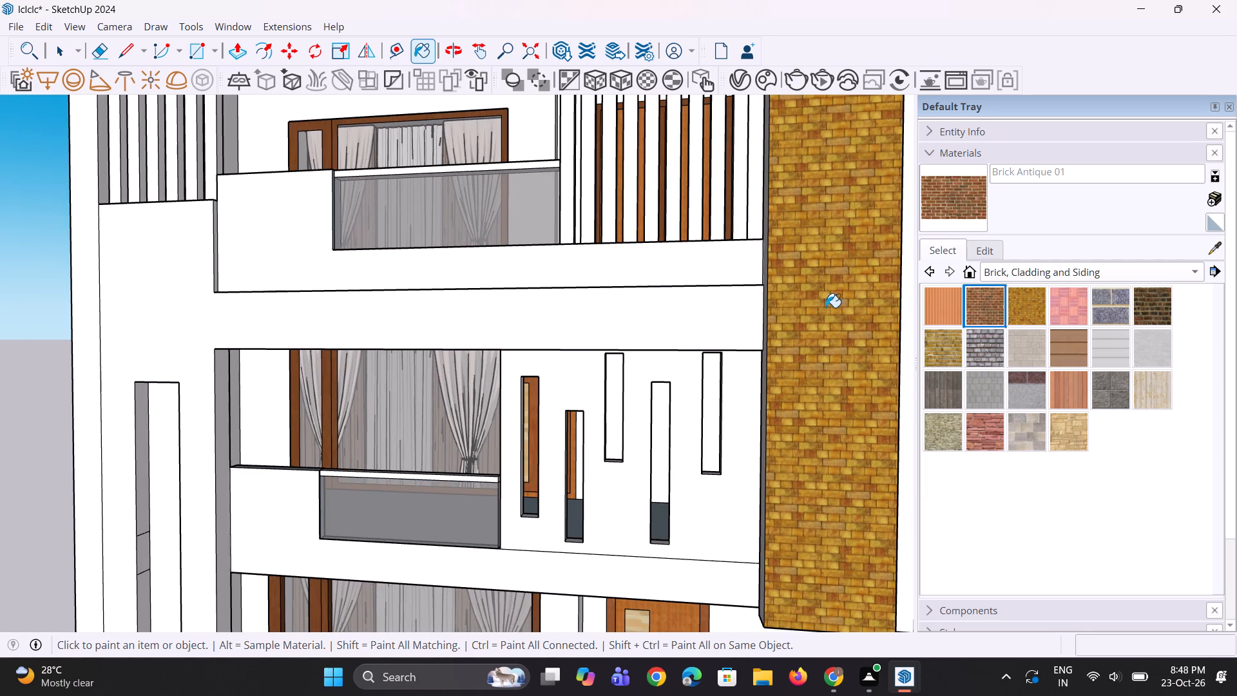
{"action": "left_click", "coordinate": [724, 318]}
Adjust the Brick Antique 01 material's colour in the HLS picker, setting its saturation to 59.
{"action": "scroll", "coordinate": [751, 349], "scroll_direction": "down", "scroll_amount": 4}
{"action": "middle_click_drag", "start_coordinate": [681, 377], "coordinate": [695, 382]}
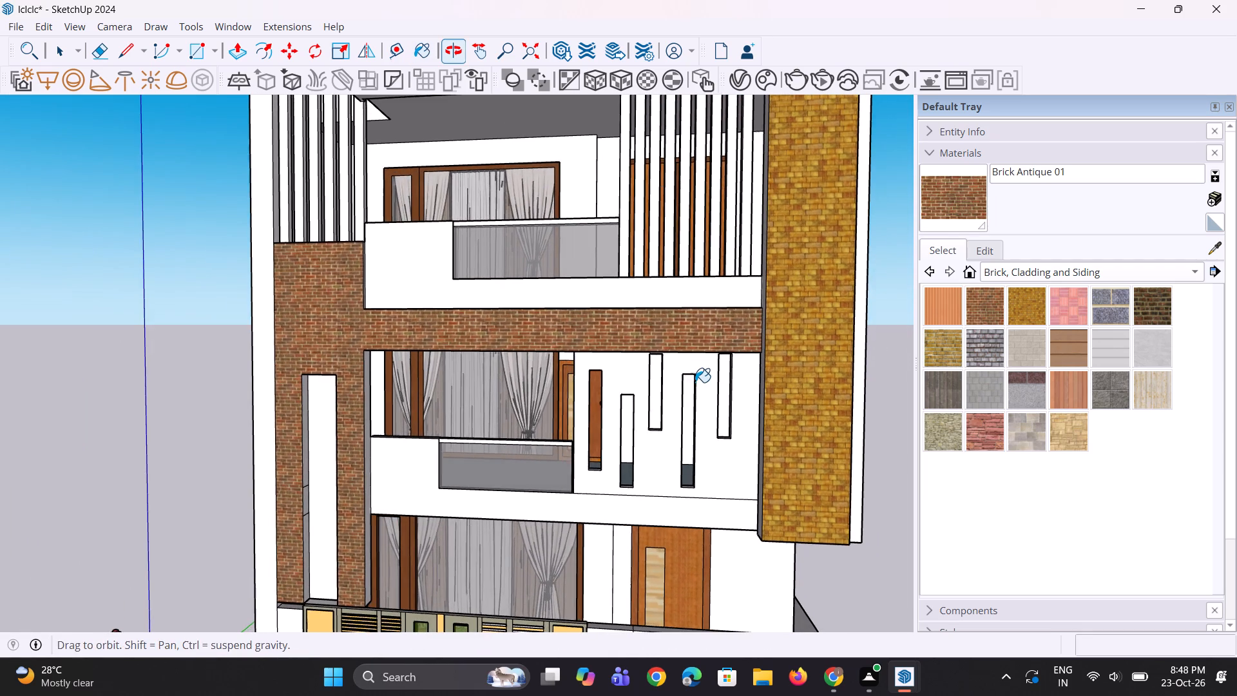
{"action": "scroll", "coordinate": [695, 382], "scroll_direction": "down", "scroll_amount": 4}
{"action": "scroll", "coordinate": [695, 382], "scroll_direction": "up", "scroll_amount": 2}
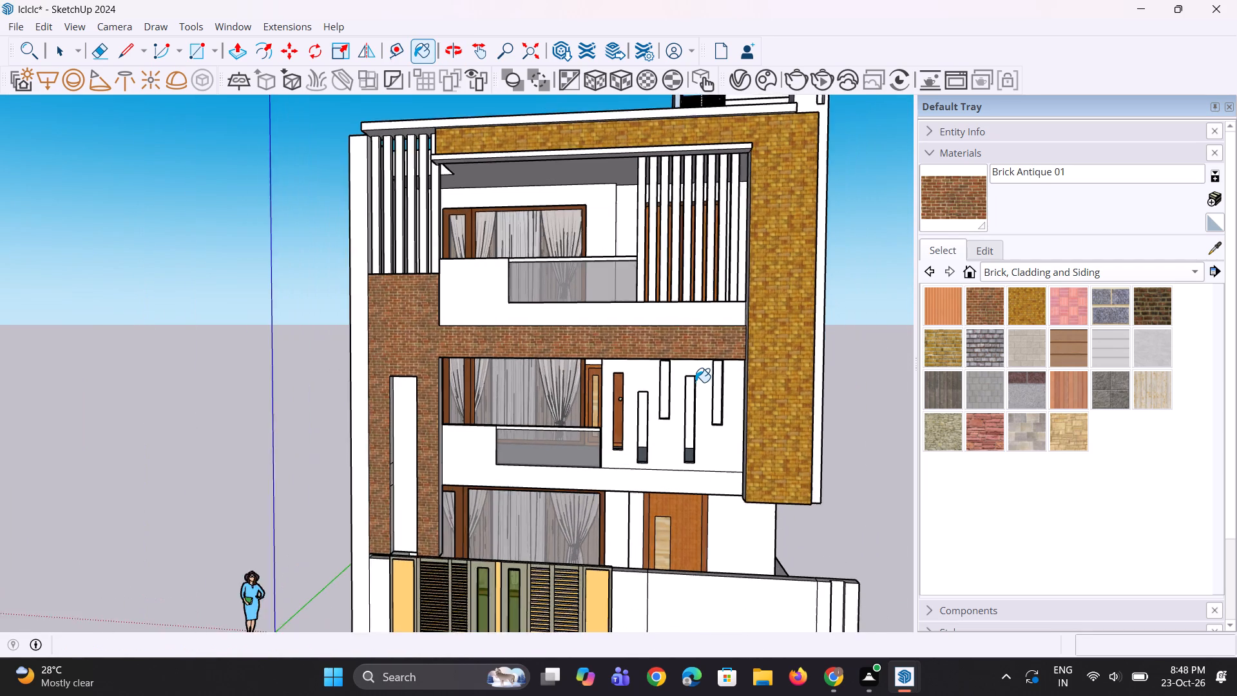
{"action": "scroll", "coordinate": [695, 382], "scroll_direction": "down", "scroll_amount": 4}
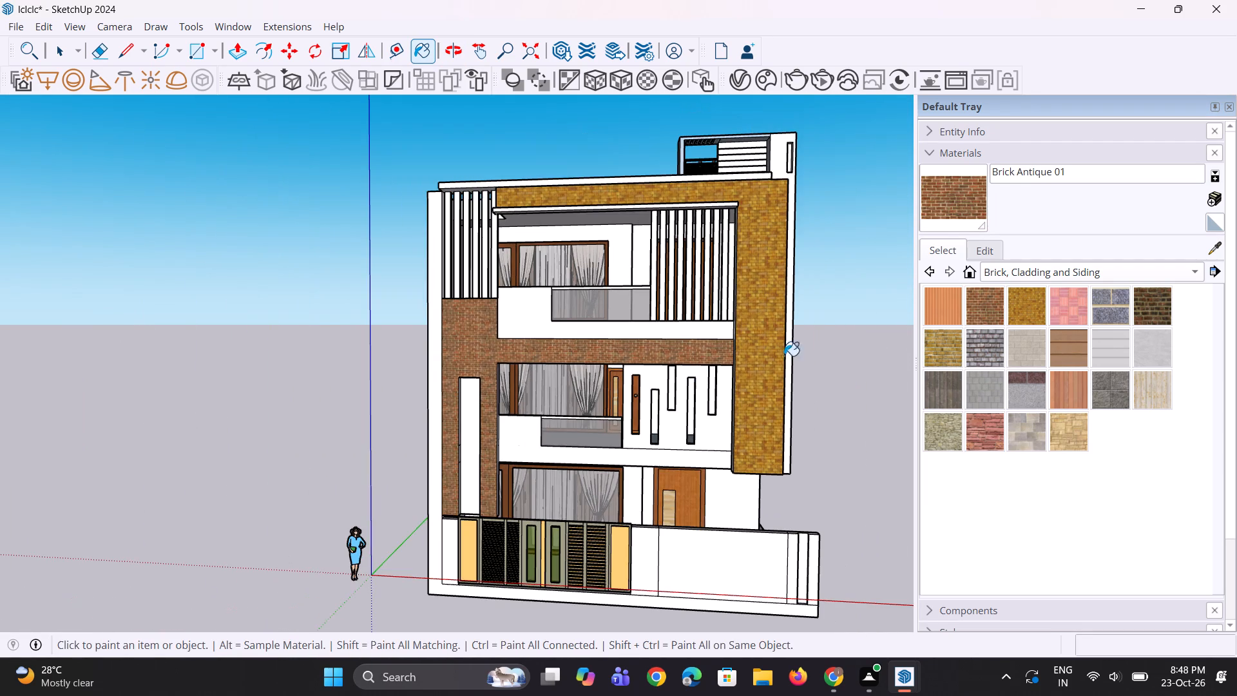
{"action": "left_click", "coordinate": [998, 251]}
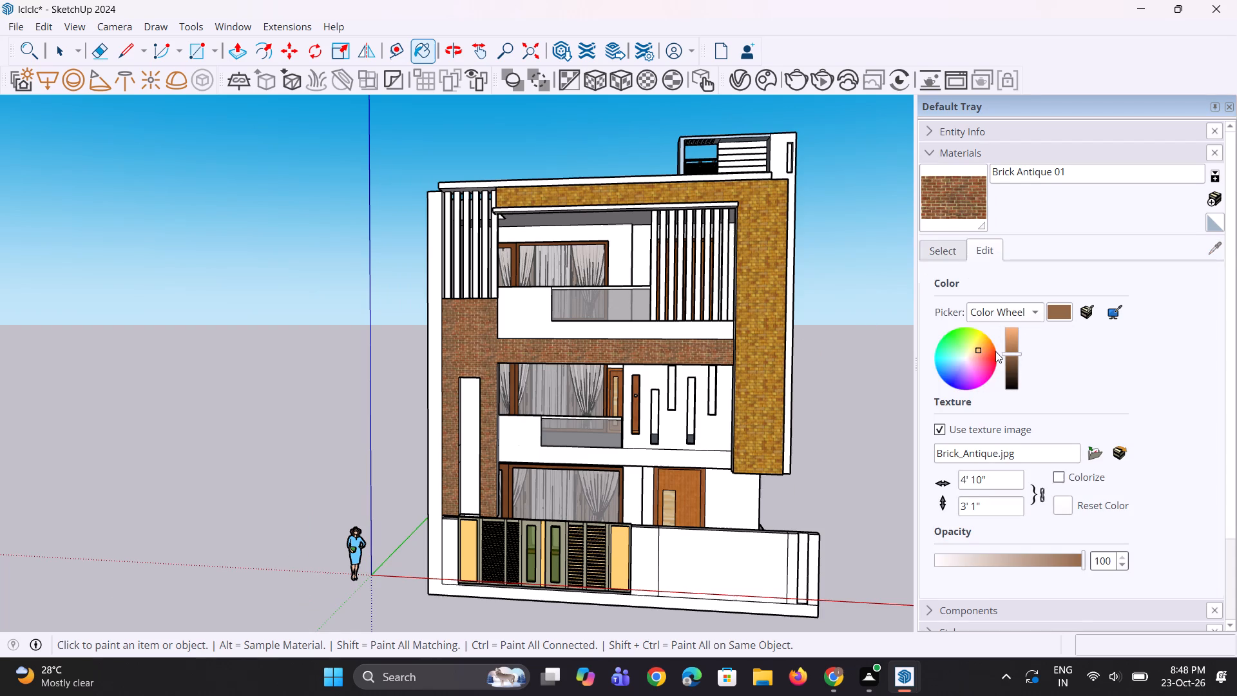
{"action": "left_click", "coordinate": [979, 351]}
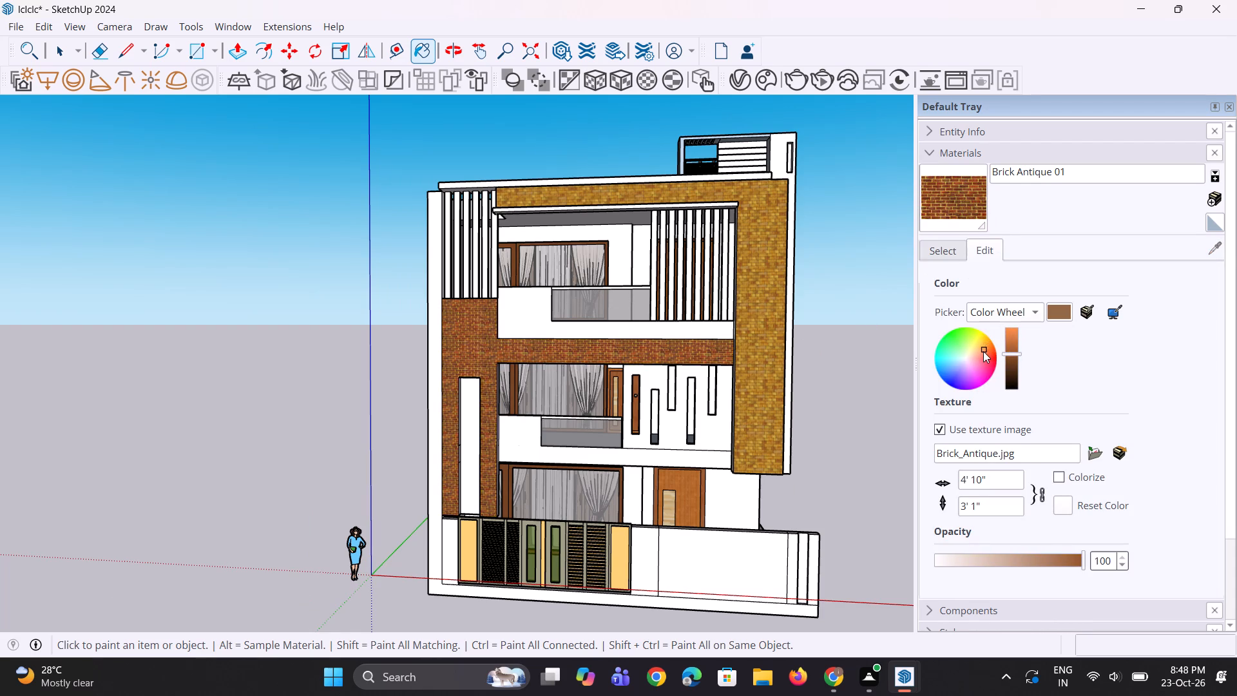
{"action": "scroll", "coordinate": [976, 346], "scroll_direction": "up", "scroll_amount": 2}
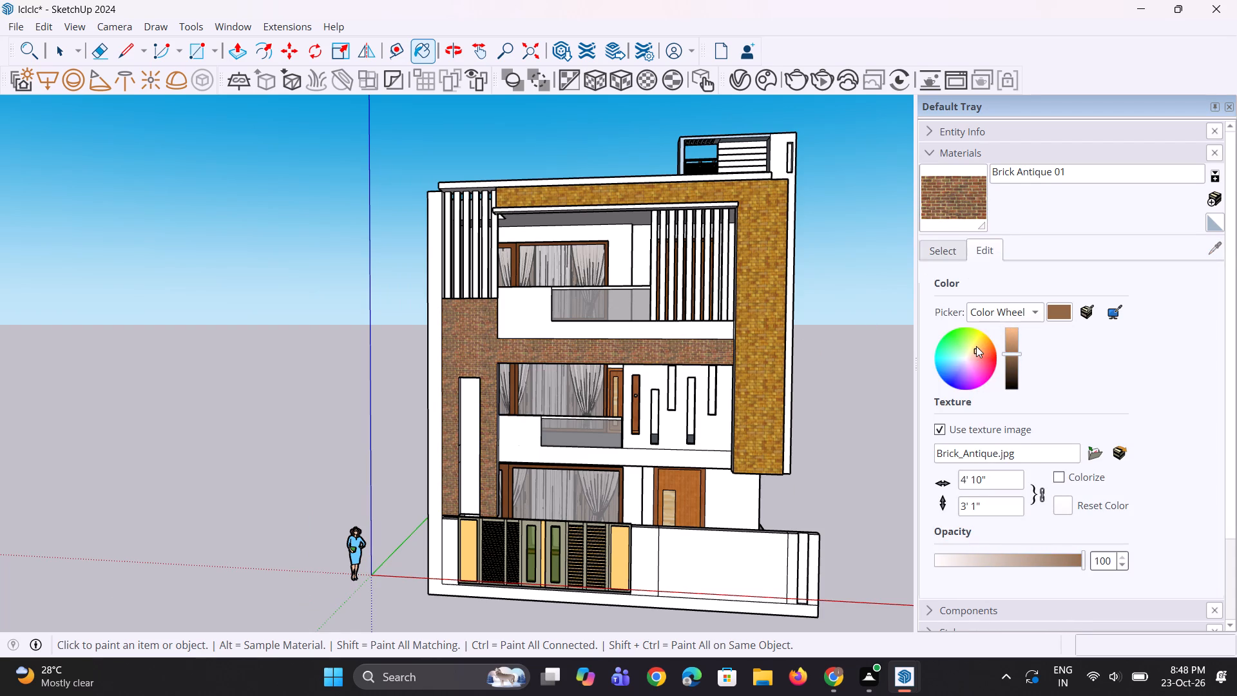
{"action": "scroll", "coordinate": [976, 346], "scroll_direction": "up", "scroll_amount": 5}
{"action": "left_click", "coordinate": [1028, 313]}
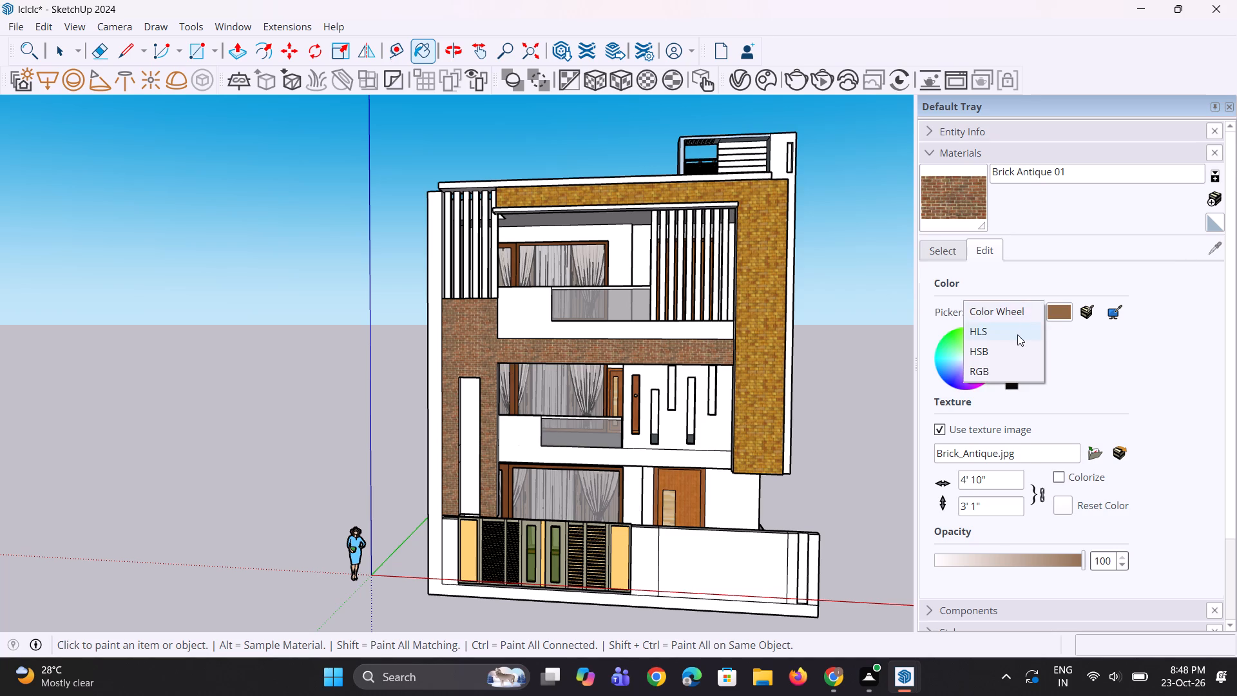
{"action": "left_click", "coordinate": [1017, 334]}
{"action": "left_click_drag", "start_coordinate": [987, 371], "coordinate": [1039, 372]}
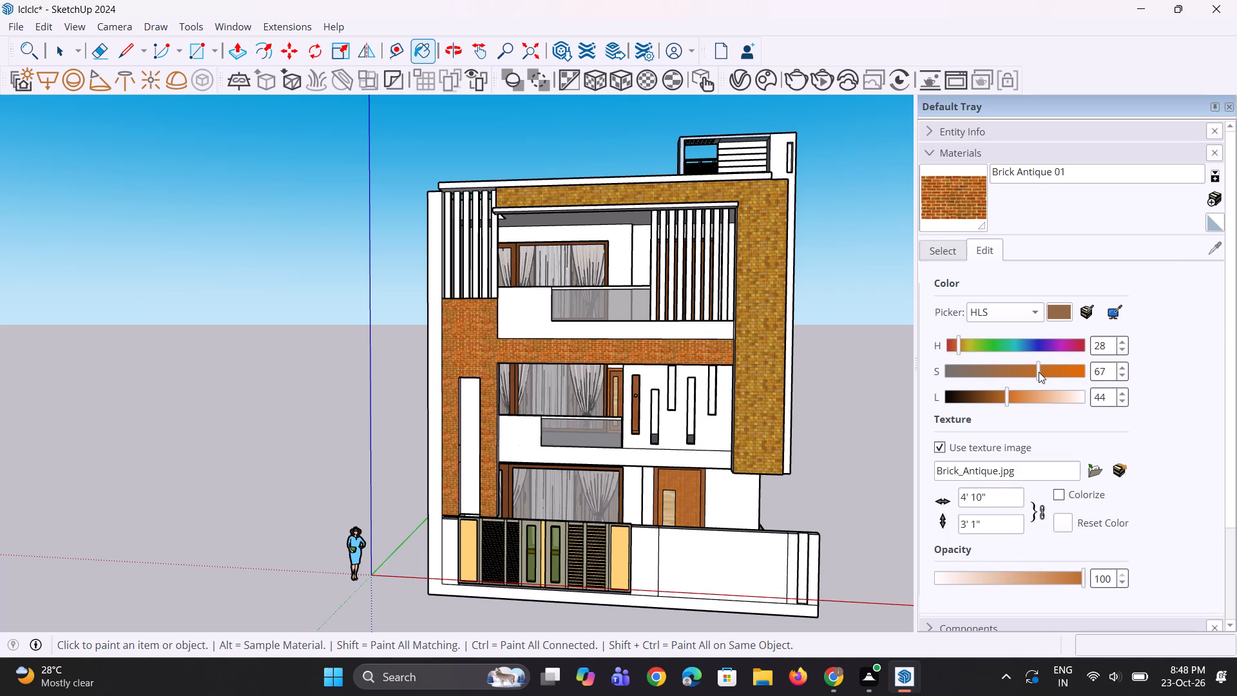
{"action": "left_click_drag", "start_coordinate": [1039, 372], "coordinate": [1043, 374]}
{"action": "left_click_drag", "start_coordinate": [1043, 374], "coordinate": [1026, 373]}
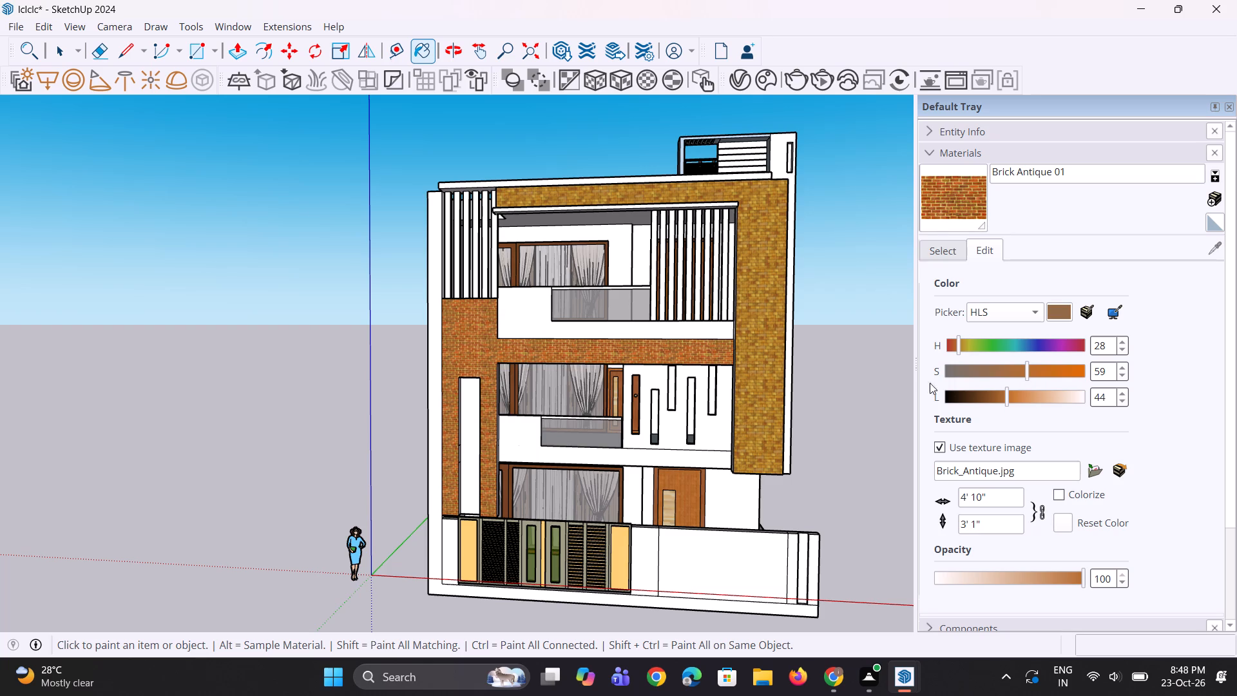
Paint the tall facade frame beside the slotted wall with the recoloured Brick Antique 01.
{"action": "left_click", "coordinate": [954, 205]}
{"action": "left_click", "coordinate": [771, 310]}
{"action": "scroll", "coordinate": [745, 380], "scroll_direction": "down", "scroll_amount": 4}
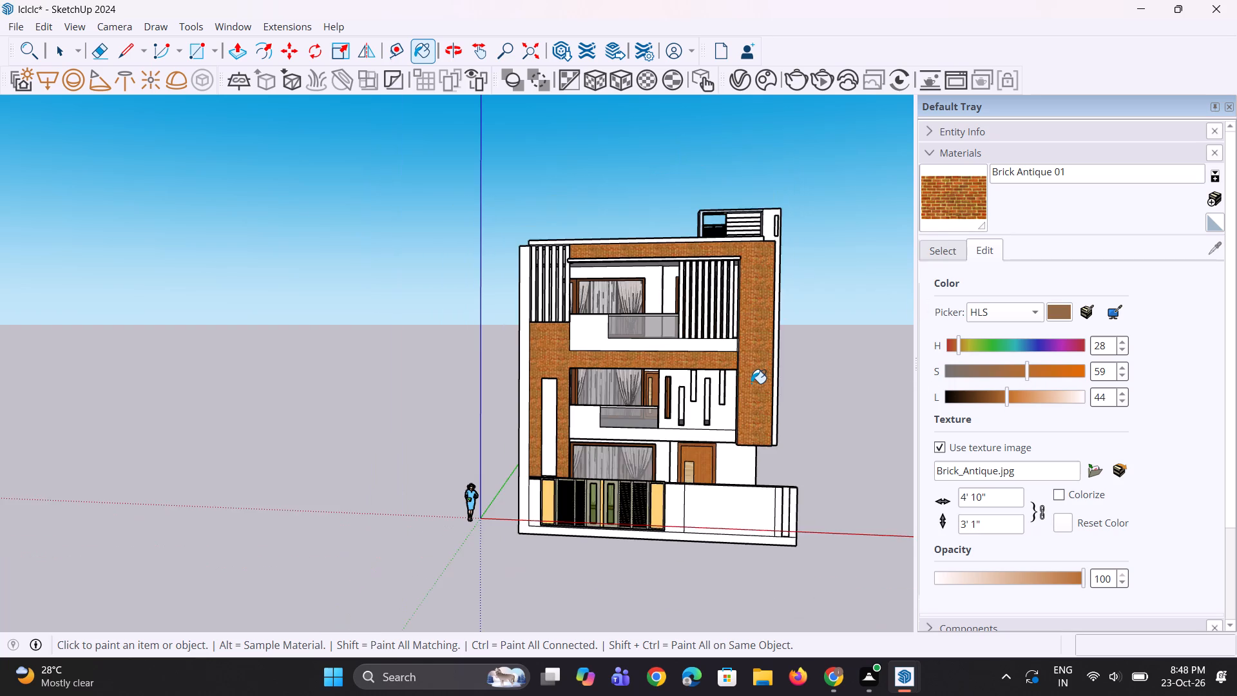
{"action": "middle_click_drag", "start_coordinate": [751, 383], "coordinate": [750, 372]}
{"action": "scroll", "coordinate": [826, 381], "scroll_direction": "up", "scroll_amount": 6}
{"action": "key", "text": "space"}
{"action": "key", "text": "space"}
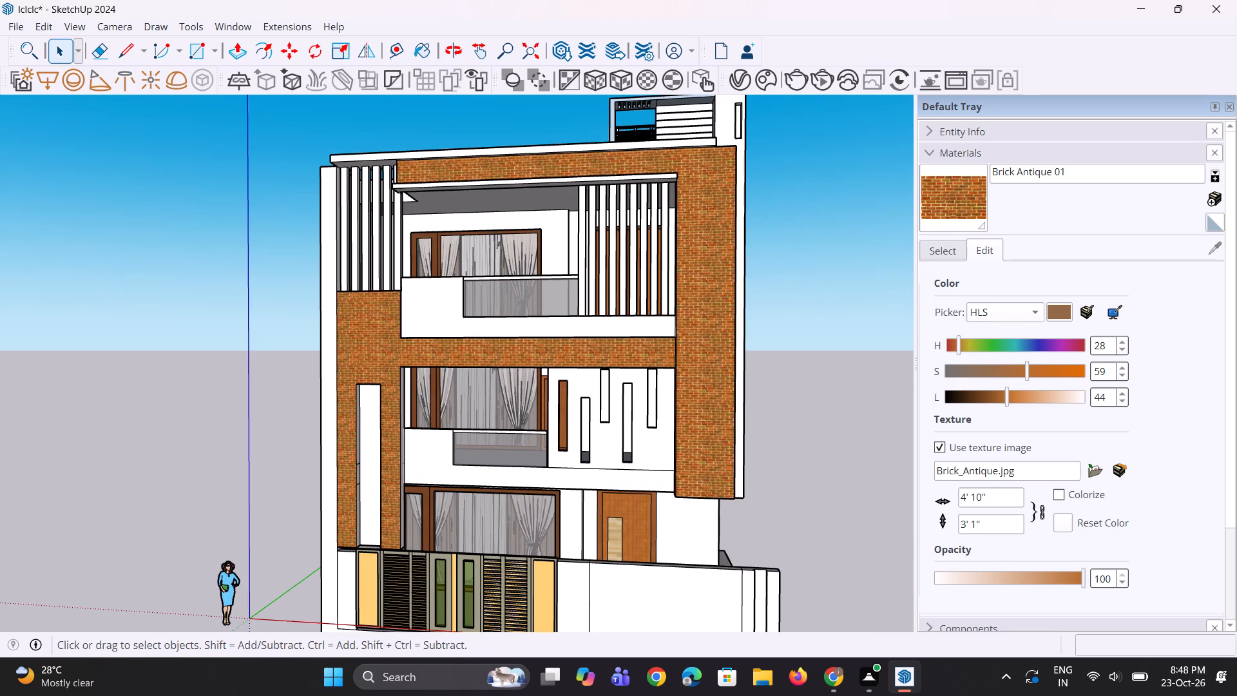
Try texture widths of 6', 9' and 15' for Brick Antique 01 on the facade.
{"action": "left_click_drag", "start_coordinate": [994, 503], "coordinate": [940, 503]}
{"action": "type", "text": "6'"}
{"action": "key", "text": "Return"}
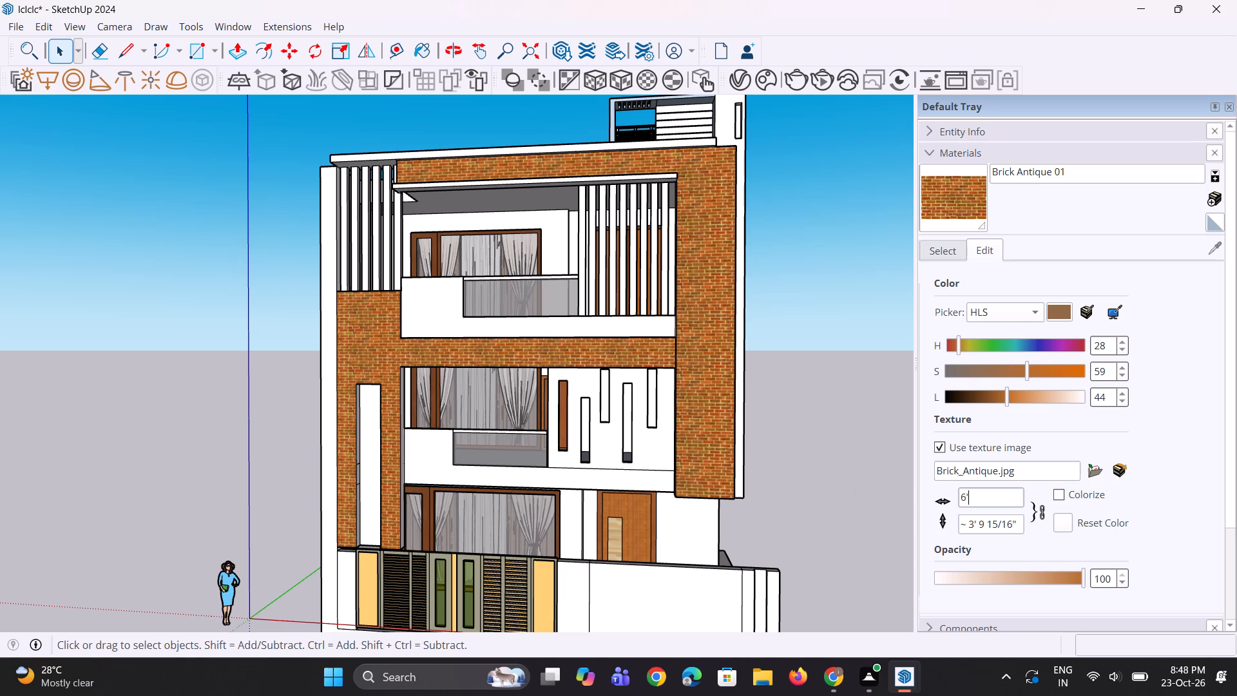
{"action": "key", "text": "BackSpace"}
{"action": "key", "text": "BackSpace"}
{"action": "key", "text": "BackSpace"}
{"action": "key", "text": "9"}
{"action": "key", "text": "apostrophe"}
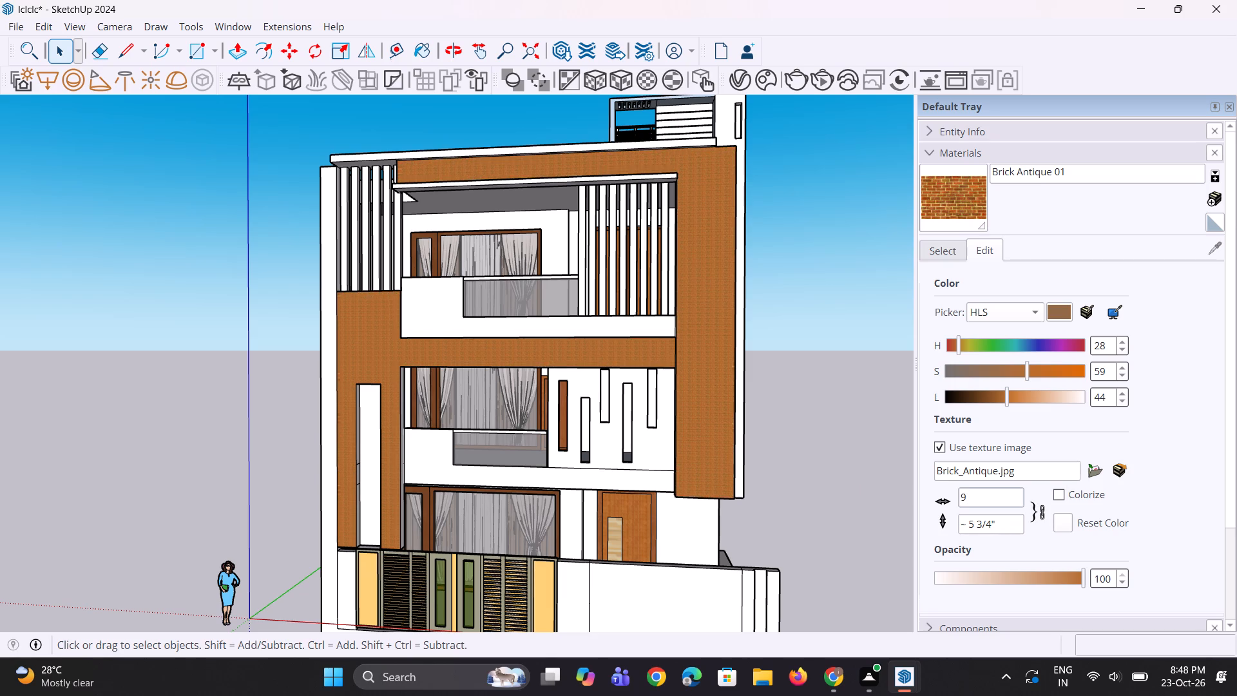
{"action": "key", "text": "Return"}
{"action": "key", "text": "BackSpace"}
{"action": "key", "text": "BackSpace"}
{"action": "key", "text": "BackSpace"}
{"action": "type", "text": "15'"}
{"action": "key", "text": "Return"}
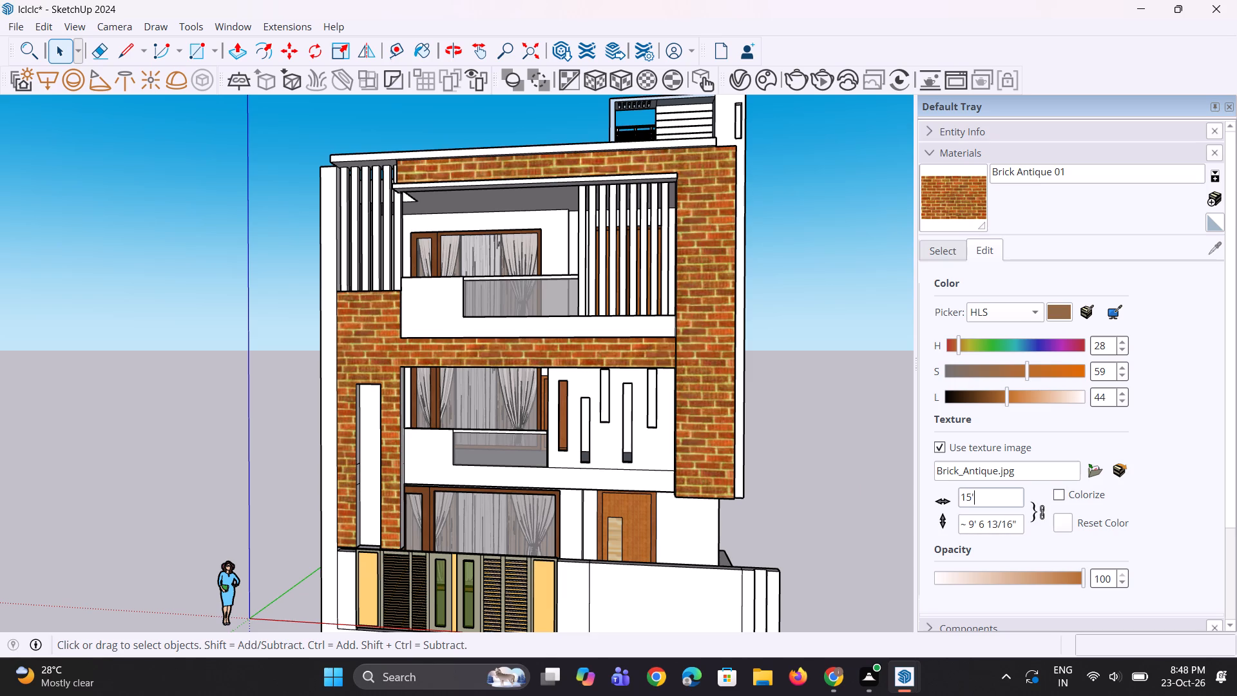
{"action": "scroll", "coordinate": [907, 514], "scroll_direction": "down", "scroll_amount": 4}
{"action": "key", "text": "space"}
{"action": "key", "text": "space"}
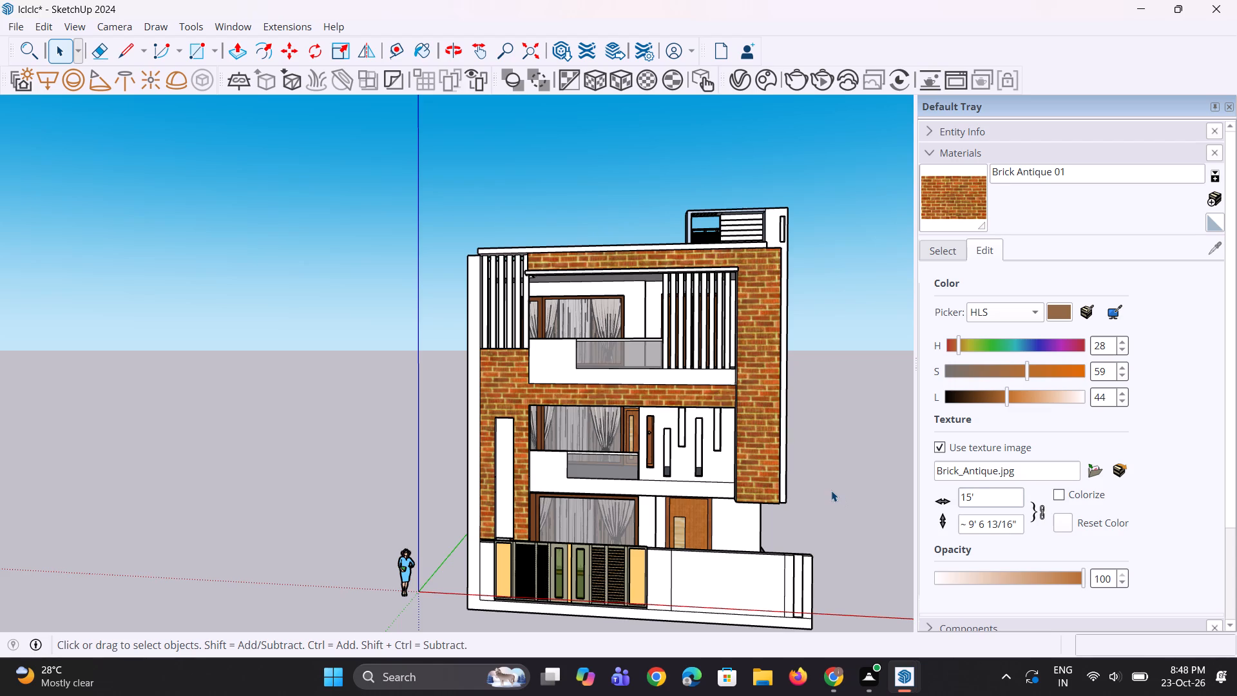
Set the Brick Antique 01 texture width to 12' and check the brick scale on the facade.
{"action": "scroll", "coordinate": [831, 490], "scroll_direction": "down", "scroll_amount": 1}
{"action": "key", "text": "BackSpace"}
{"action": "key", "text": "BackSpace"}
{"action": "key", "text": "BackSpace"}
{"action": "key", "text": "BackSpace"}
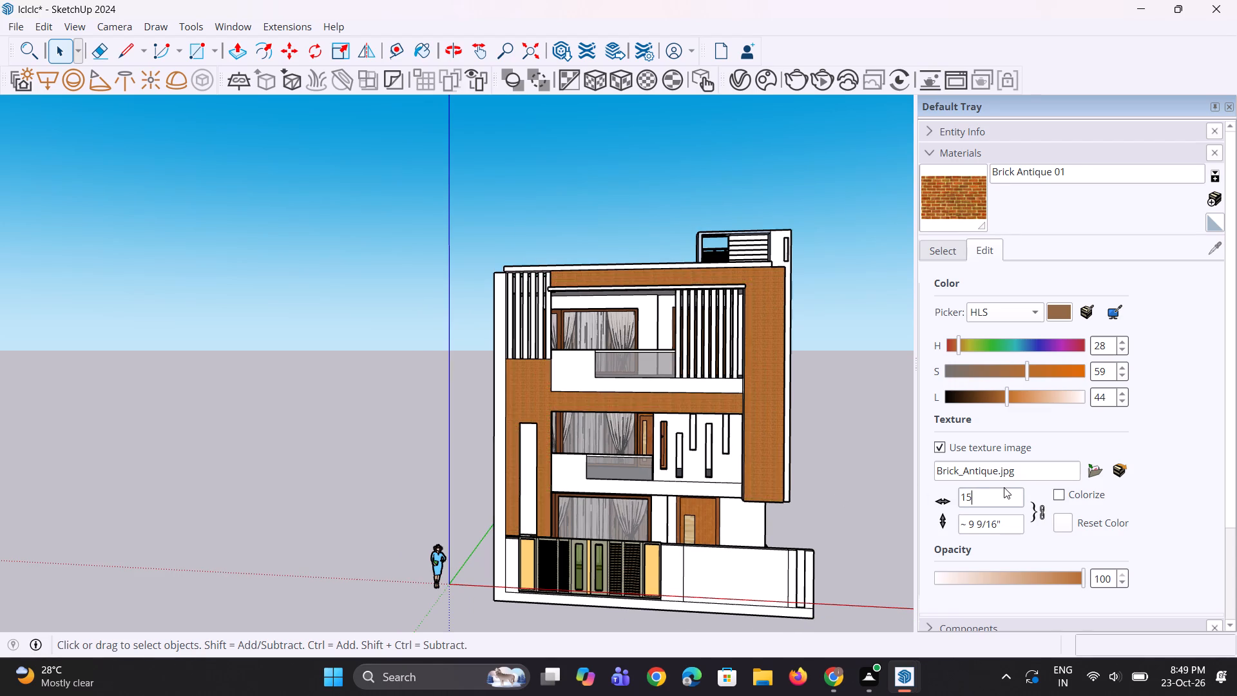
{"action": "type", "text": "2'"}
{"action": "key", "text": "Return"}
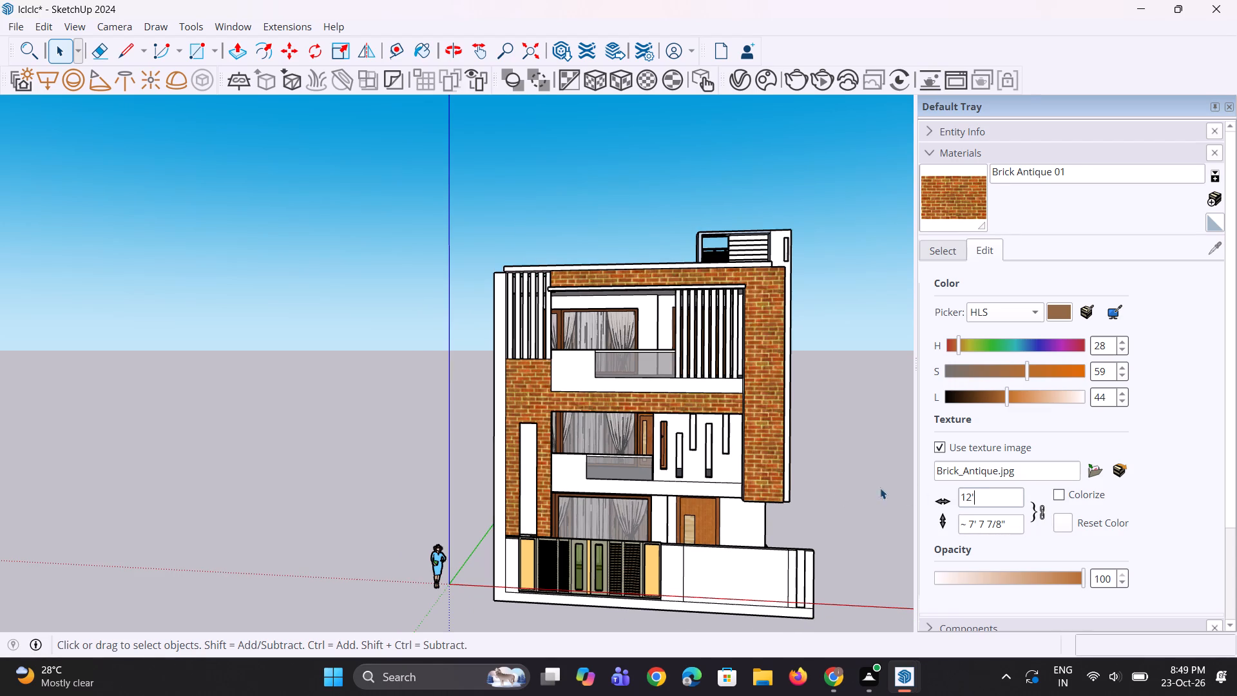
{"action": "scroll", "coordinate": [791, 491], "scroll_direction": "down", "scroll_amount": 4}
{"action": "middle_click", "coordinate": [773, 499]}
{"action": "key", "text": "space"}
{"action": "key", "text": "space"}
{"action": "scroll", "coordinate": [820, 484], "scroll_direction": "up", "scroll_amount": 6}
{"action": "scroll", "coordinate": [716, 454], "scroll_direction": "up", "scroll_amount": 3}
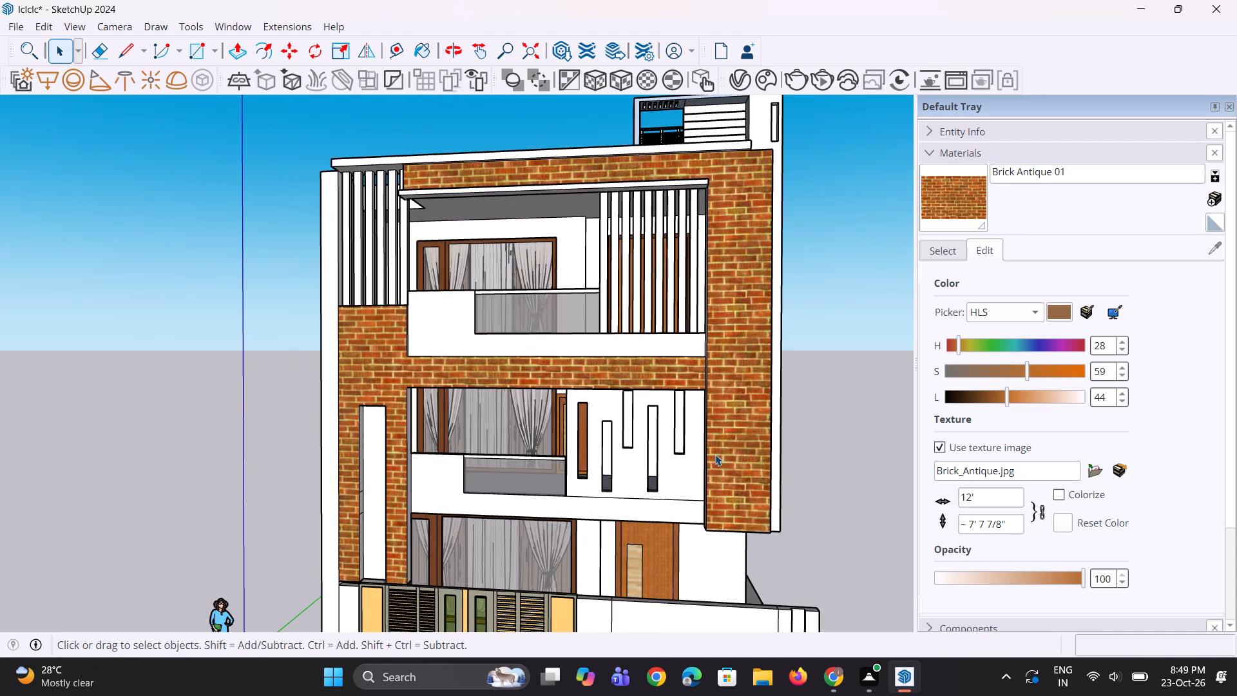
Paint the band beneath the upper balcony and its connected left facade block with Brick Antique 02.
{"action": "left_click", "coordinate": [935, 247]}
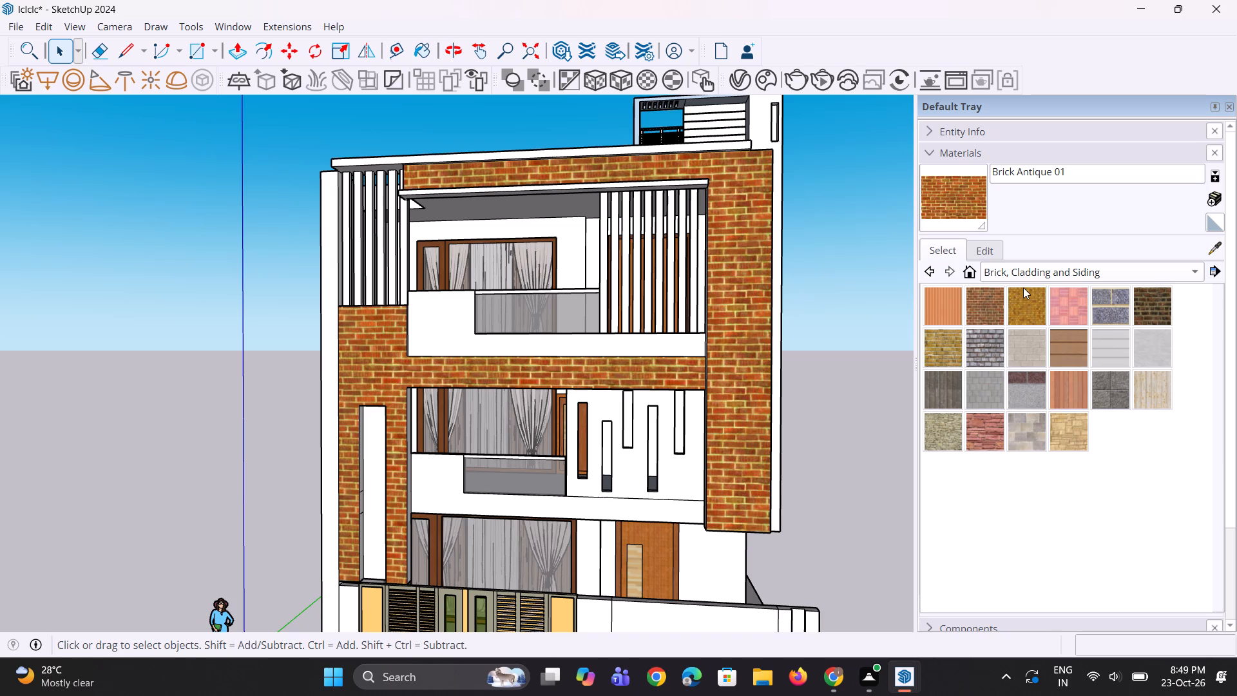
{"action": "left_click", "coordinate": [1015, 301]}
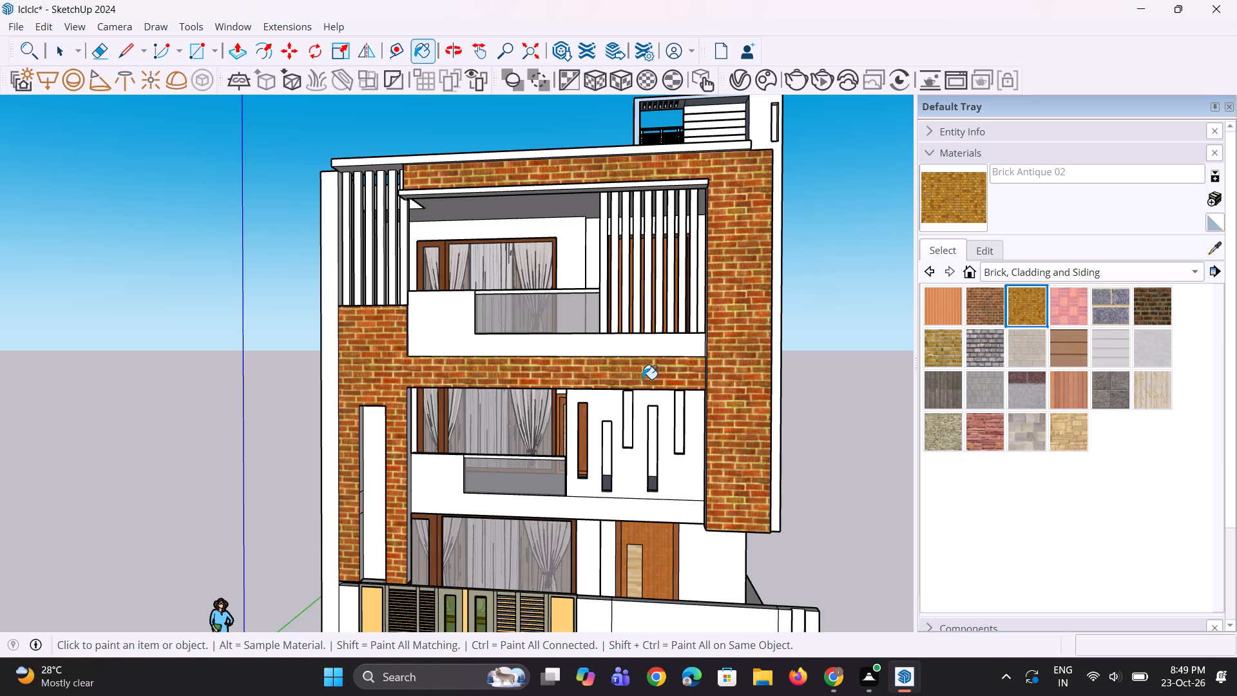
{"action": "left_click", "coordinate": [643, 379]}
{"action": "scroll", "coordinate": [569, 376], "scroll_direction": "down", "scroll_amount": 4}
{"action": "middle_click_drag", "start_coordinate": [425, 380], "coordinate": [448, 385]}
{"action": "scroll", "coordinate": [448, 385], "scroll_direction": "up", "scroll_amount": 3}
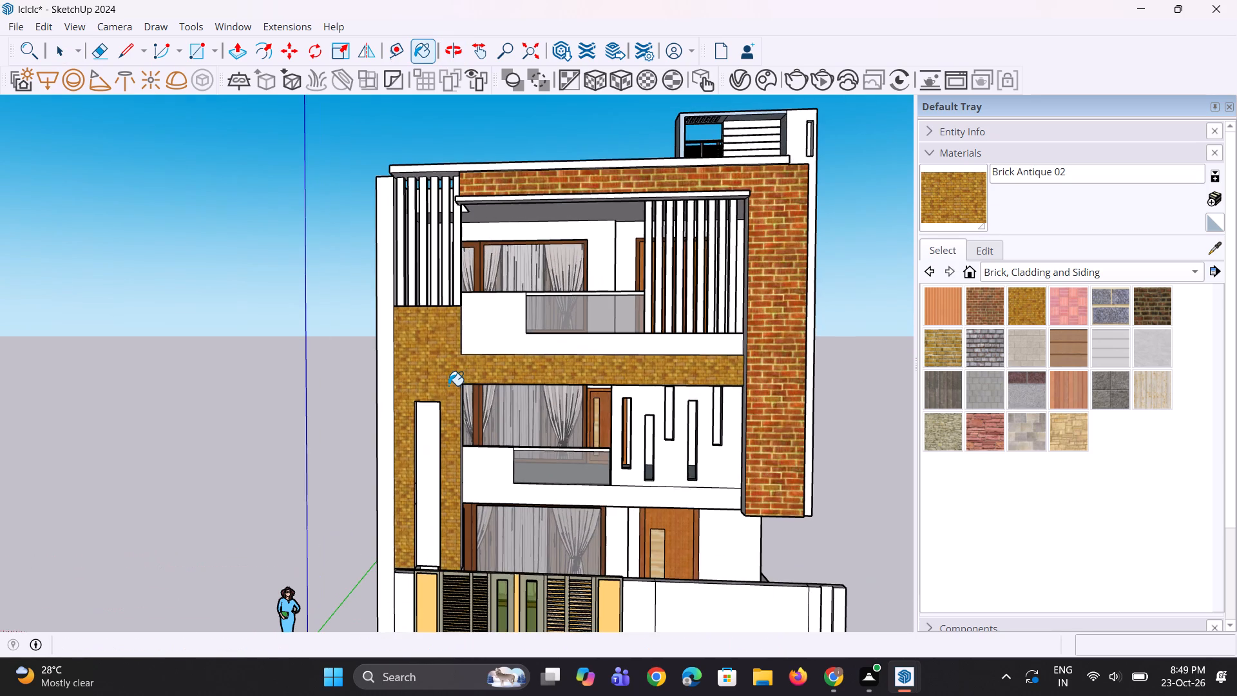
{"action": "scroll", "coordinate": [454, 365], "scroll_direction": "down", "scroll_amount": 3}
{"action": "key", "text": "space"}
{"action": "key", "text": "space"}
{"action": "scroll", "coordinate": [453, 358], "scroll_direction": "down", "scroll_amount": 2}
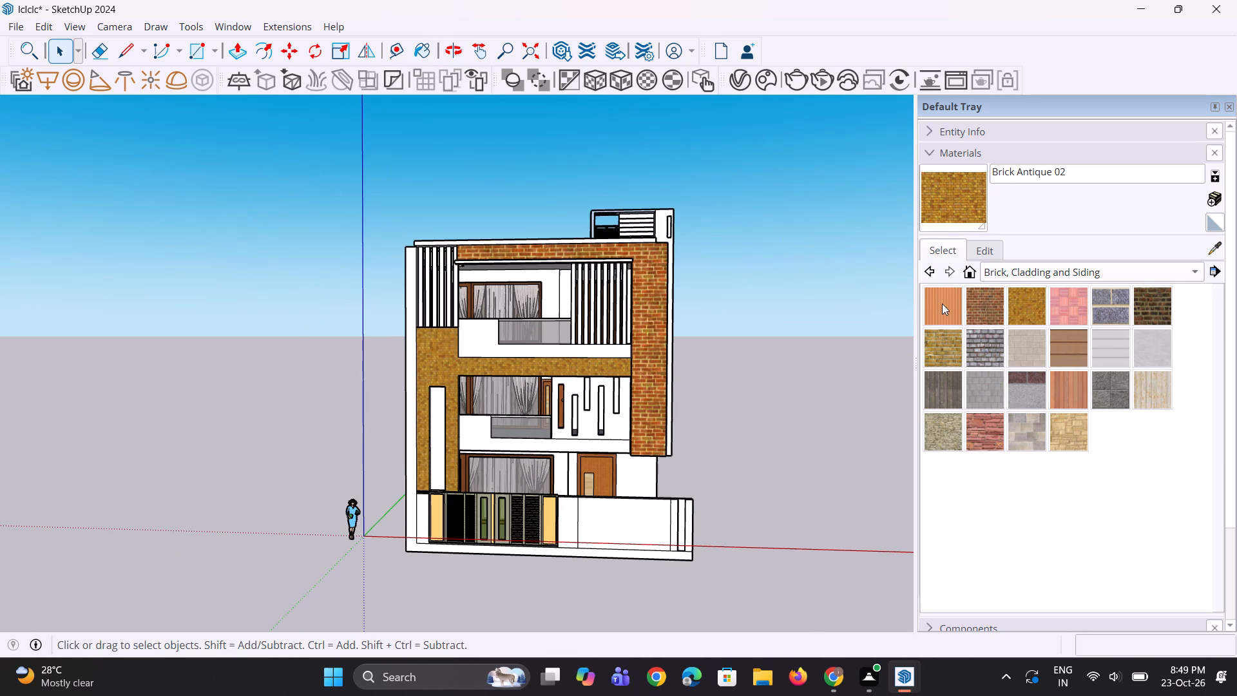
Sample the Brick Antique 01 material from the tall frame beside the slotted wall.
{"action": "scroll", "coordinate": [715, 378], "scroll_direction": "up", "scroll_amount": 1}
{"action": "left_click", "coordinate": [945, 255]}
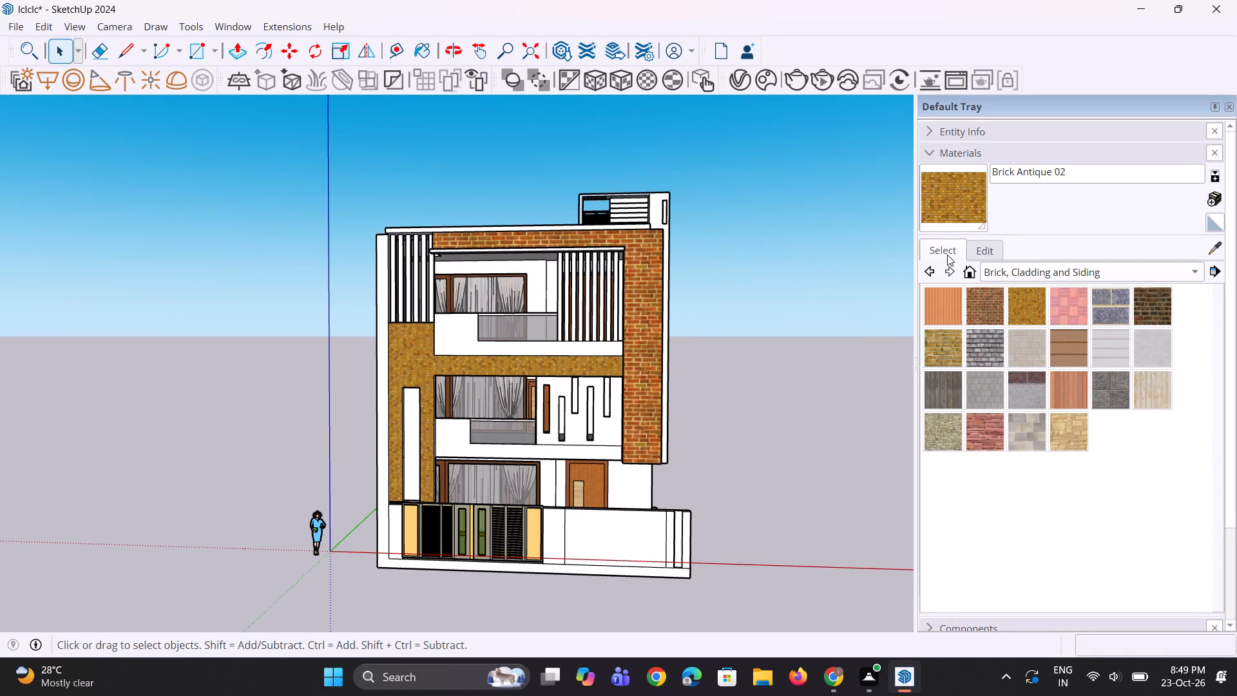
{"action": "left_click", "coordinate": [1216, 252]}
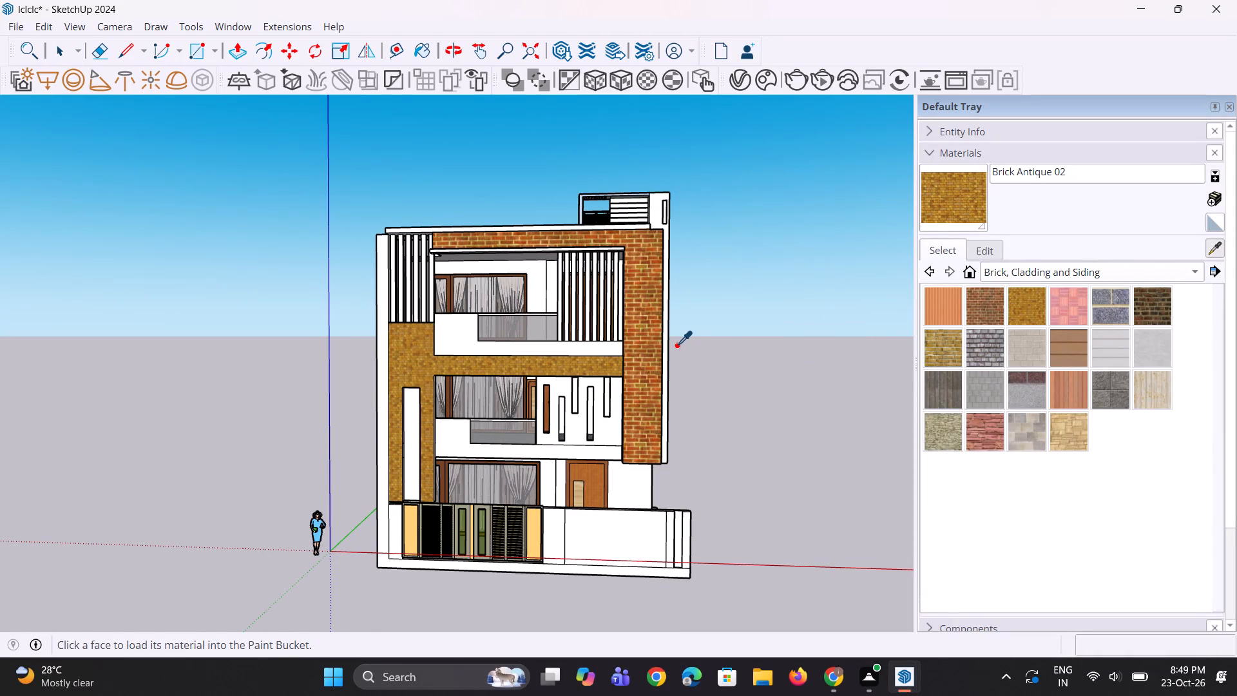
{"action": "left_click", "coordinate": [662, 347]}
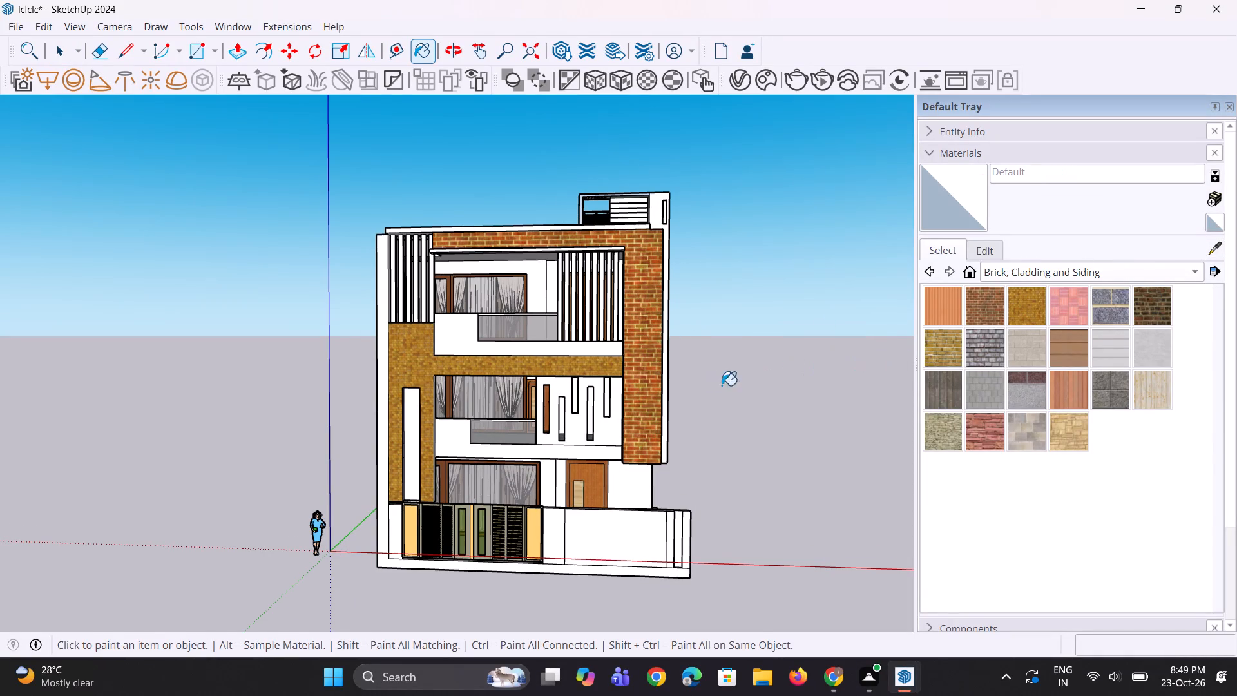
{"action": "left_click", "coordinate": [1216, 248]}
{"action": "scroll", "coordinate": [599, 295], "scroll_direction": "up", "scroll_amount": 2}
{"action": "left_click", "coordinate": [638, 345]}
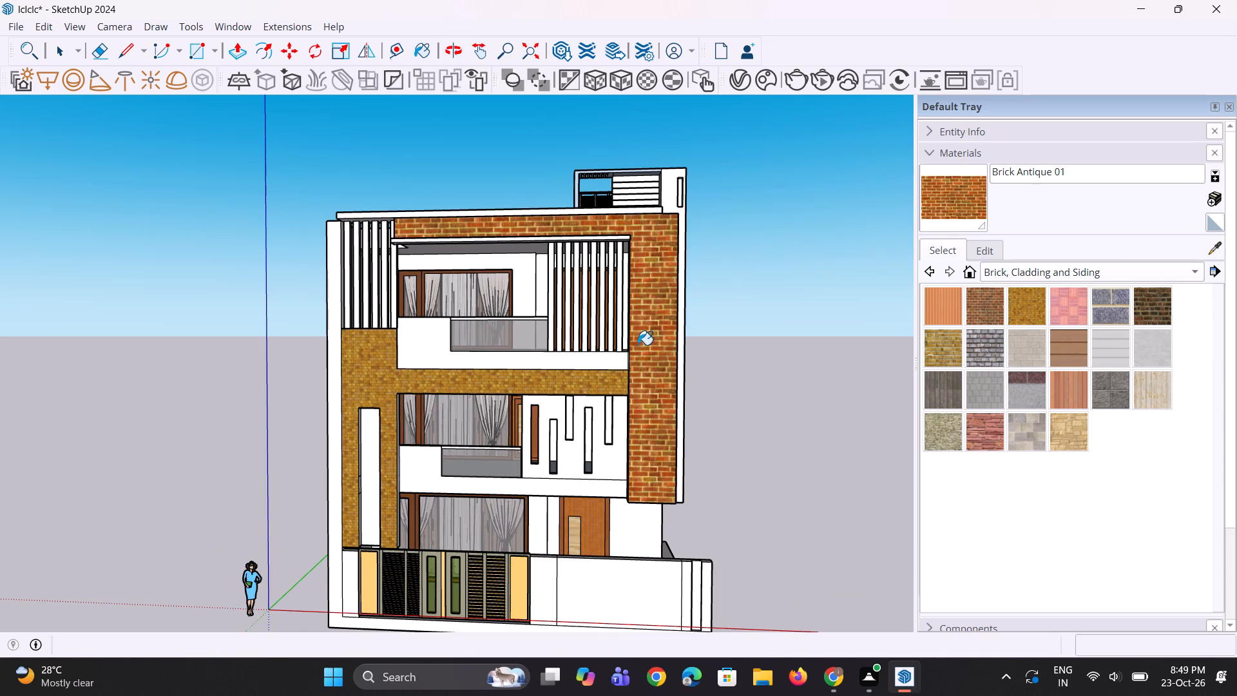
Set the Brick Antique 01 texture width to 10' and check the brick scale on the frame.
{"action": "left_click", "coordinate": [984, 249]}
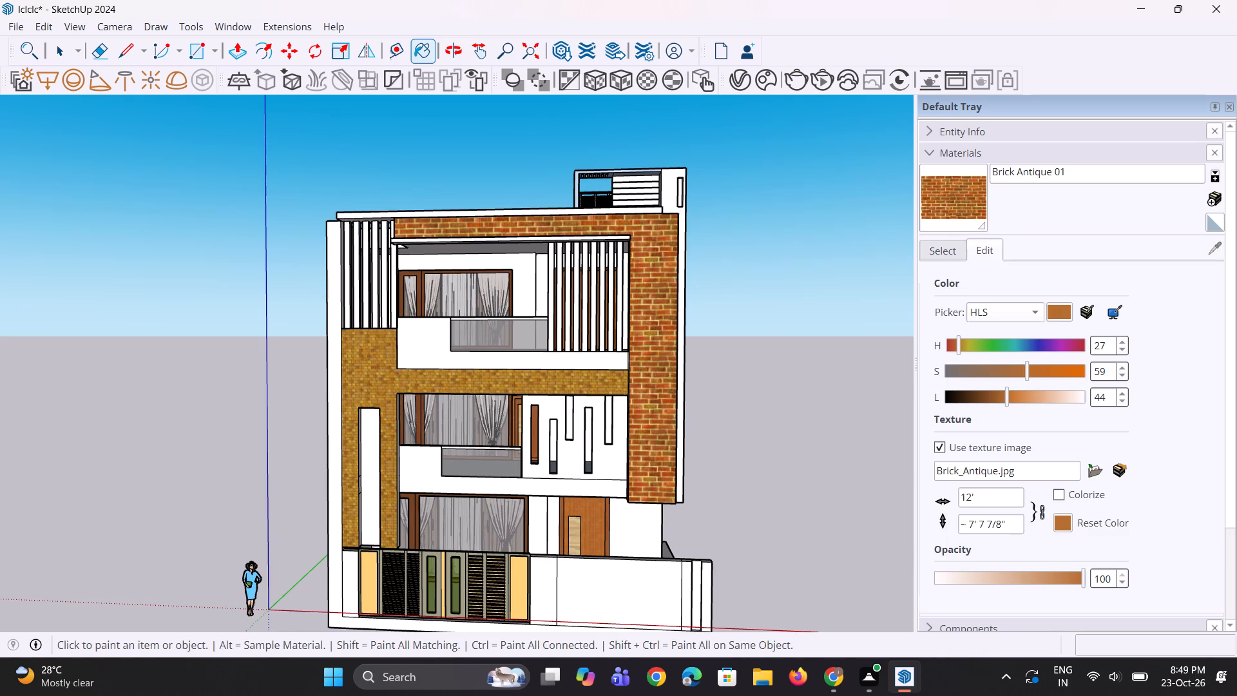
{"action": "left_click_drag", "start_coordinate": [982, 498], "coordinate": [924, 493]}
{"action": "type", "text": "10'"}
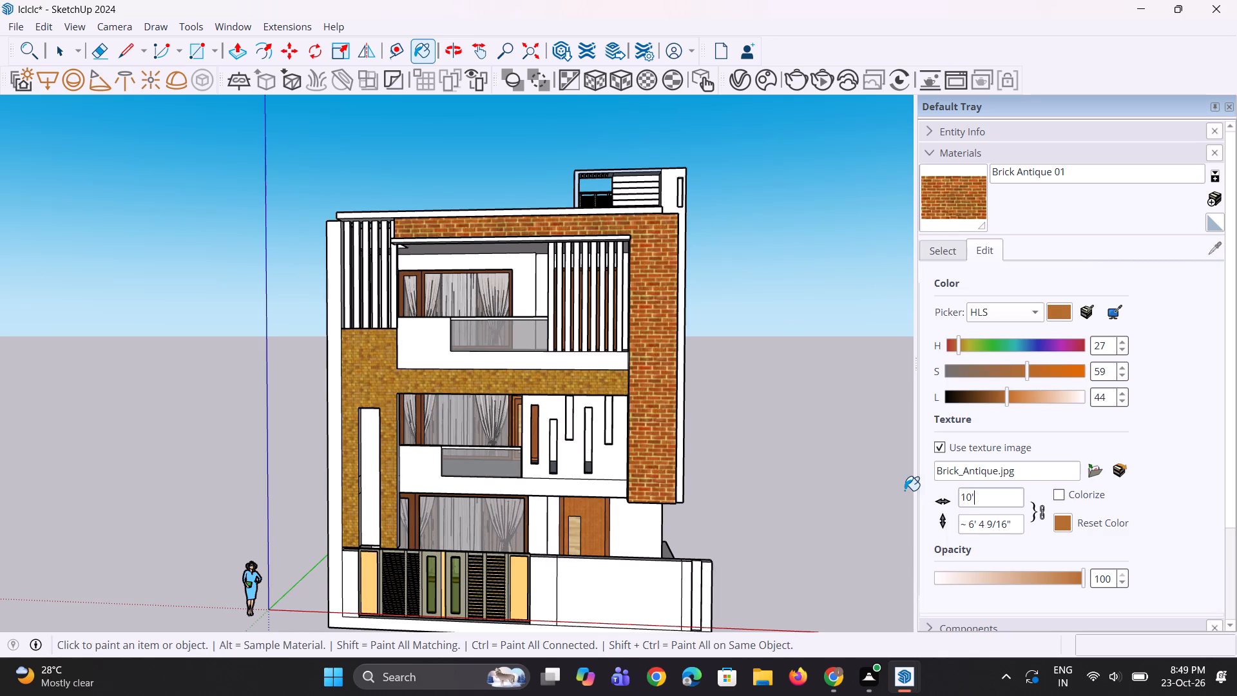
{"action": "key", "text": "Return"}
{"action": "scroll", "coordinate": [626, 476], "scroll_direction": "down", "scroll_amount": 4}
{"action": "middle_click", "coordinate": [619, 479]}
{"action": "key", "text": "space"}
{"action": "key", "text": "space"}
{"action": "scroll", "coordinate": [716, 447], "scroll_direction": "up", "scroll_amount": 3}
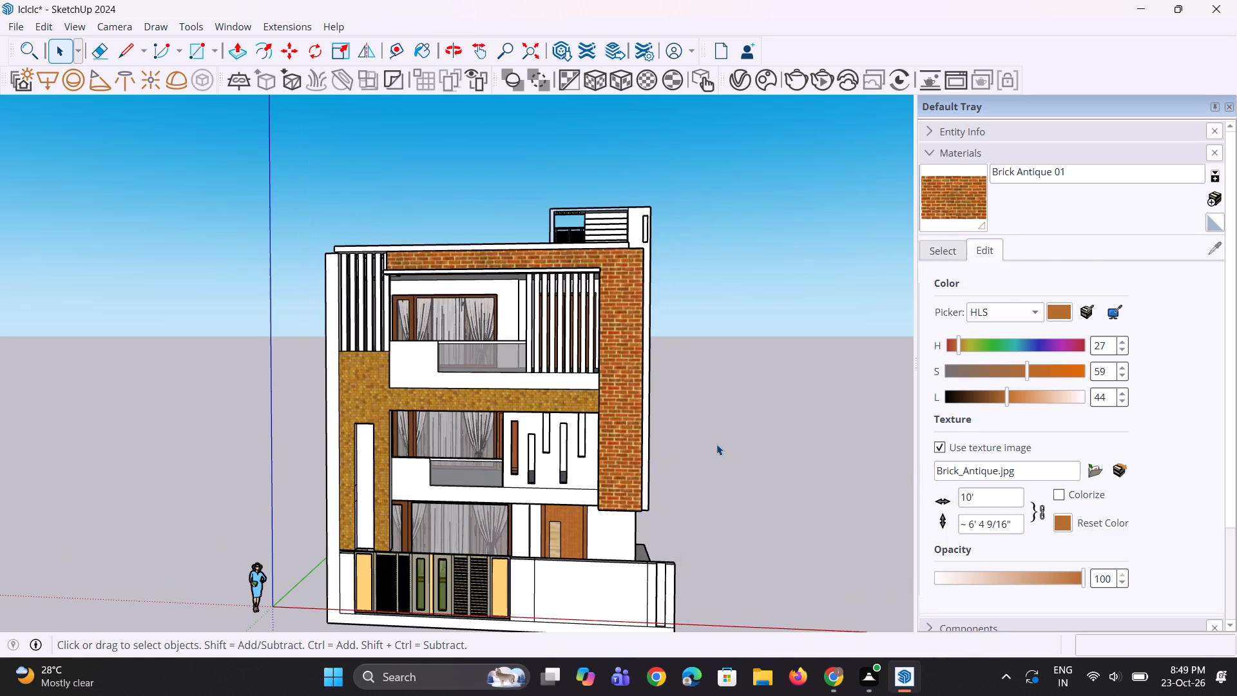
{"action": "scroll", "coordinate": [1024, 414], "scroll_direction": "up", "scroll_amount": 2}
Set the Brick Antique 01 texture width to 9'.
{"action": "left_click_drag", "start_coordinate": [977, 502], "coordinate": [976, 503]}
{"action": "left_click_drag", "start_coordinate": [976, 503], "coordinate": [877, 503]}
{"action": "key", "text": "9"}
{"action": "key", "text": "apostrophe"}
{"action": "key", "text": "Return"}
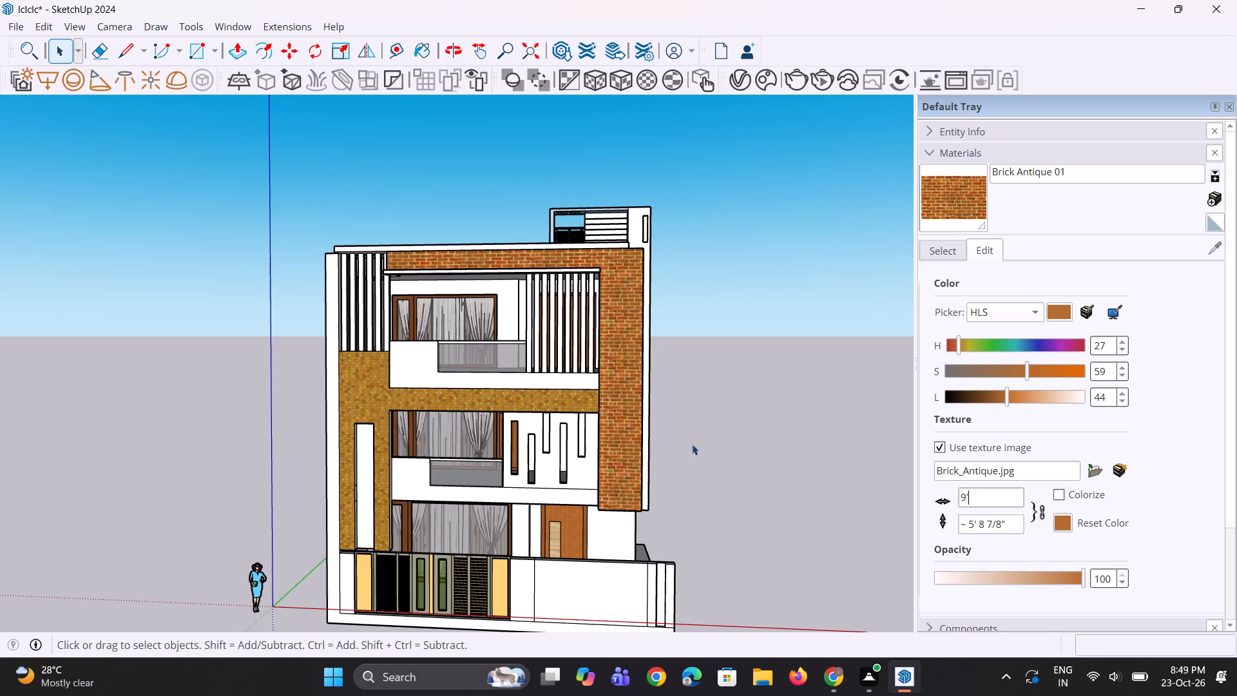
{"action": "key", "text": "space"}
{"action": "key", "text": "space"}
{"action": "scroll", "coordinate": [657, 425], "scroll_direction": "up", "scroll_amount": 2}
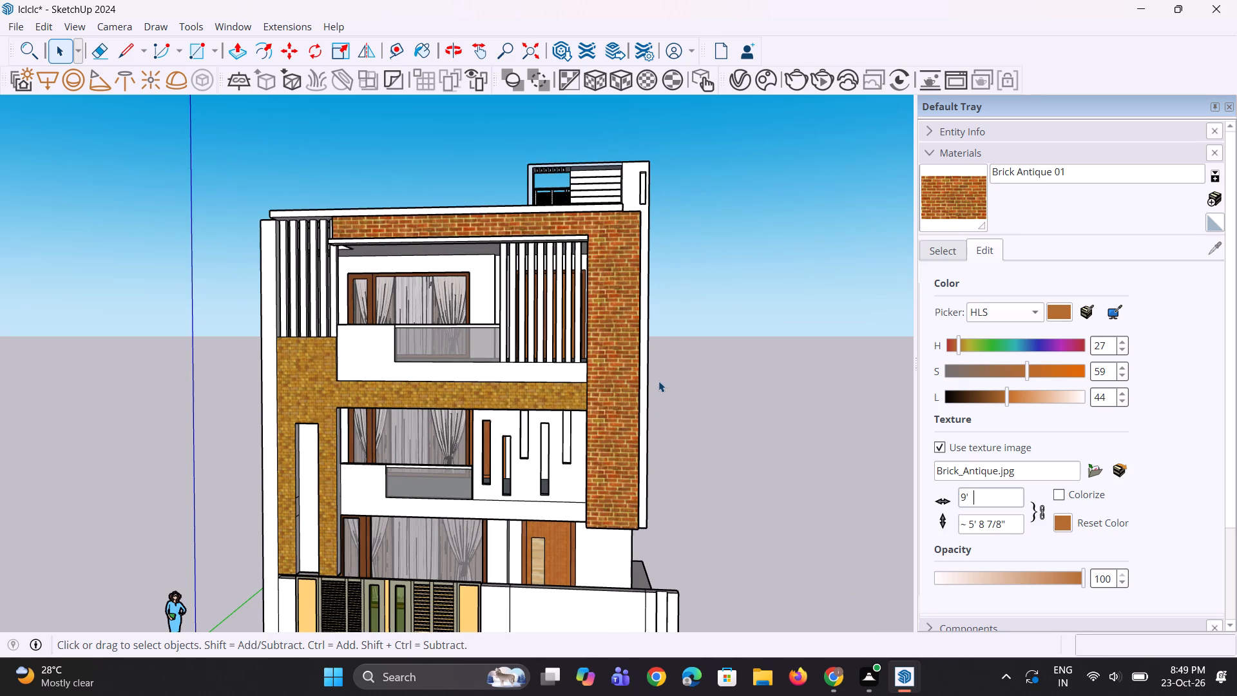
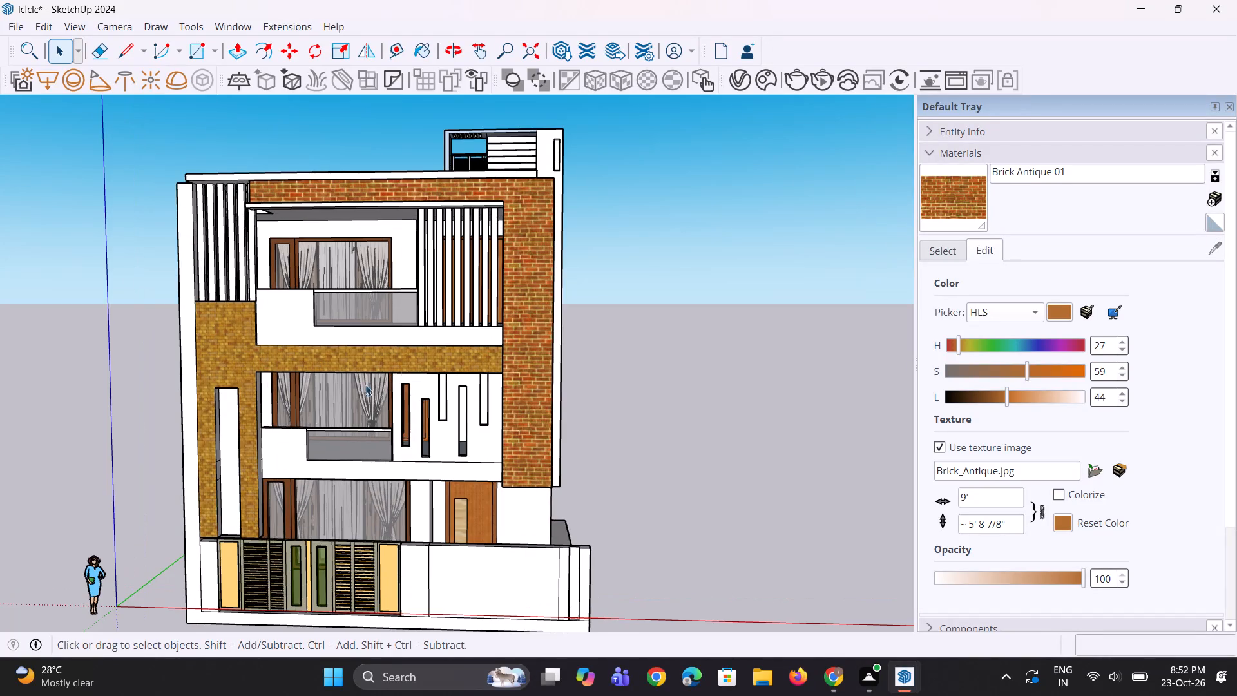
Paint the tall narrow recessed panel in the left facade block with Brick Antique 01.
{"action": "scroll", "coordinate": [403, 363], "scroll_direction": "up", "scroll_amount": 2}
{"action": "left_click", "coordinate": [547, 320]}
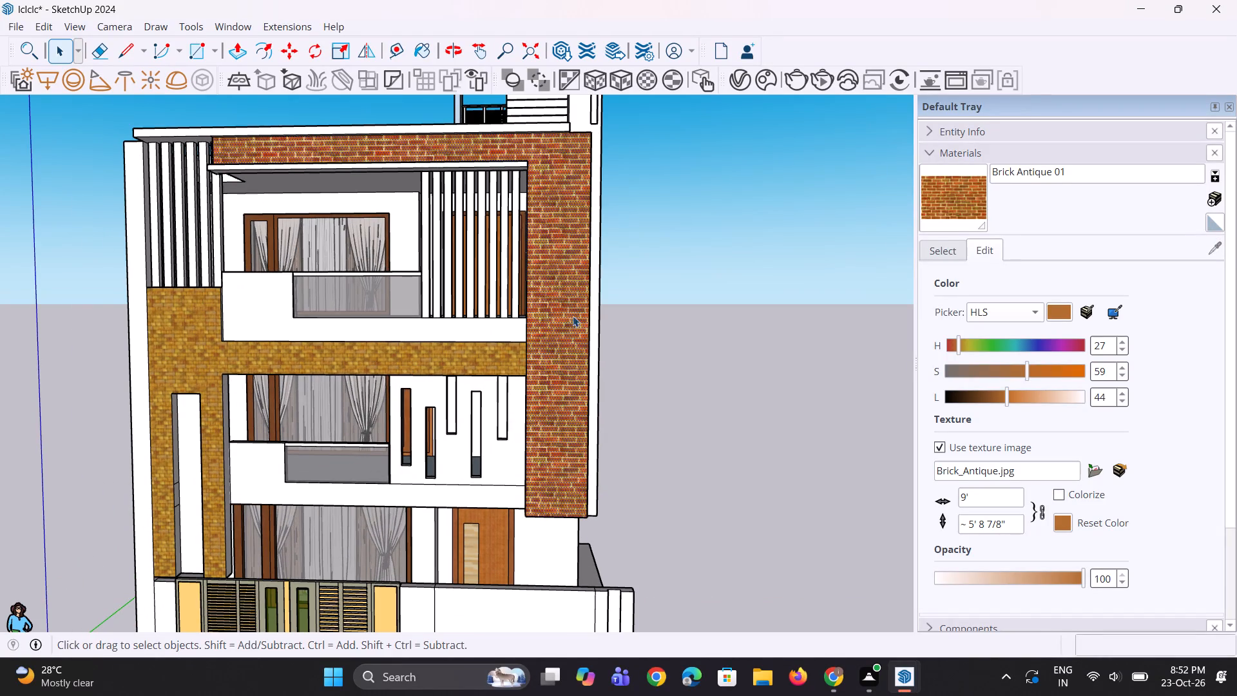
{"action": "left_click", "coordinate": [981, 197]}
{"action": "scroll", "coordinate": [407, 456], "scroll_direction": "up", "scroll_amount": 1}
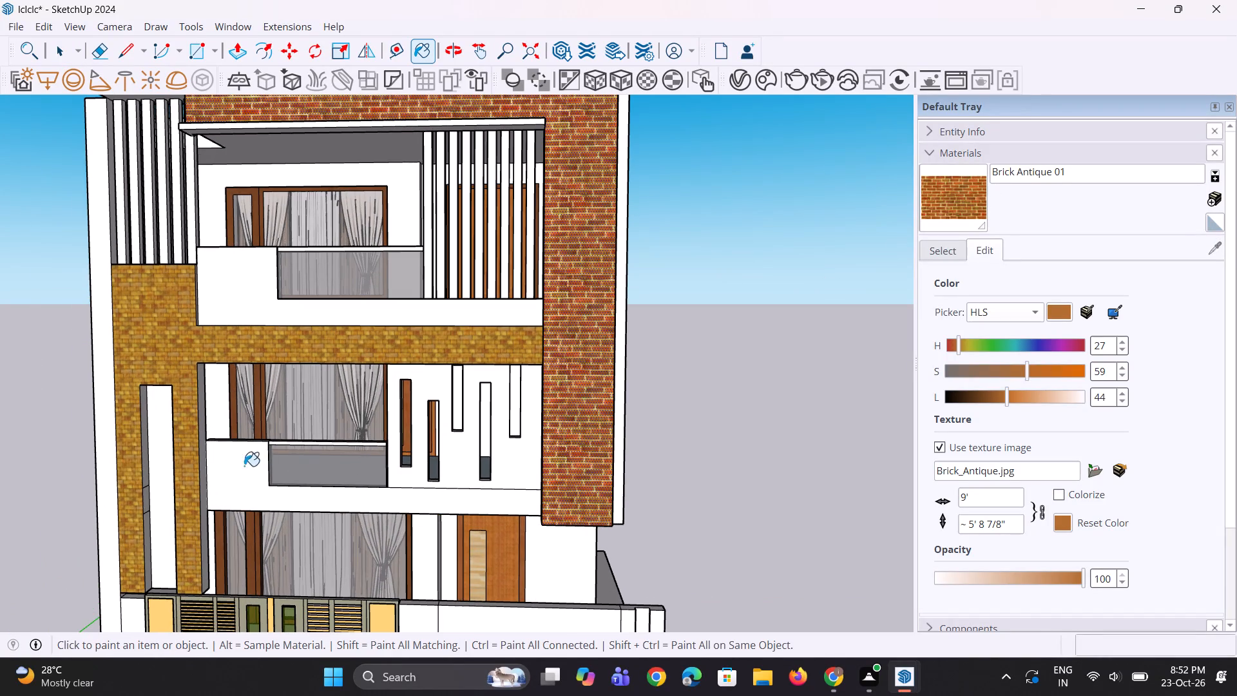
{"action": "left_click", "coordinate": [169, 499]}
{"action": "scroll", "coordinate": [151, 511], "scroll_direction": "up", "scroll_amount": 1}
{"action": "middle_click_drag", "start_coordinate": [153, 511], "coordinate": [250, 490]}
{"action": "scroll", "coordinate": [250, 490], "scroll_direction": "down", "scroll_amount": 6}
{"action": "middle_click_drag", "start_coordinate": [235, 498], "coordinate": [217, 521]}
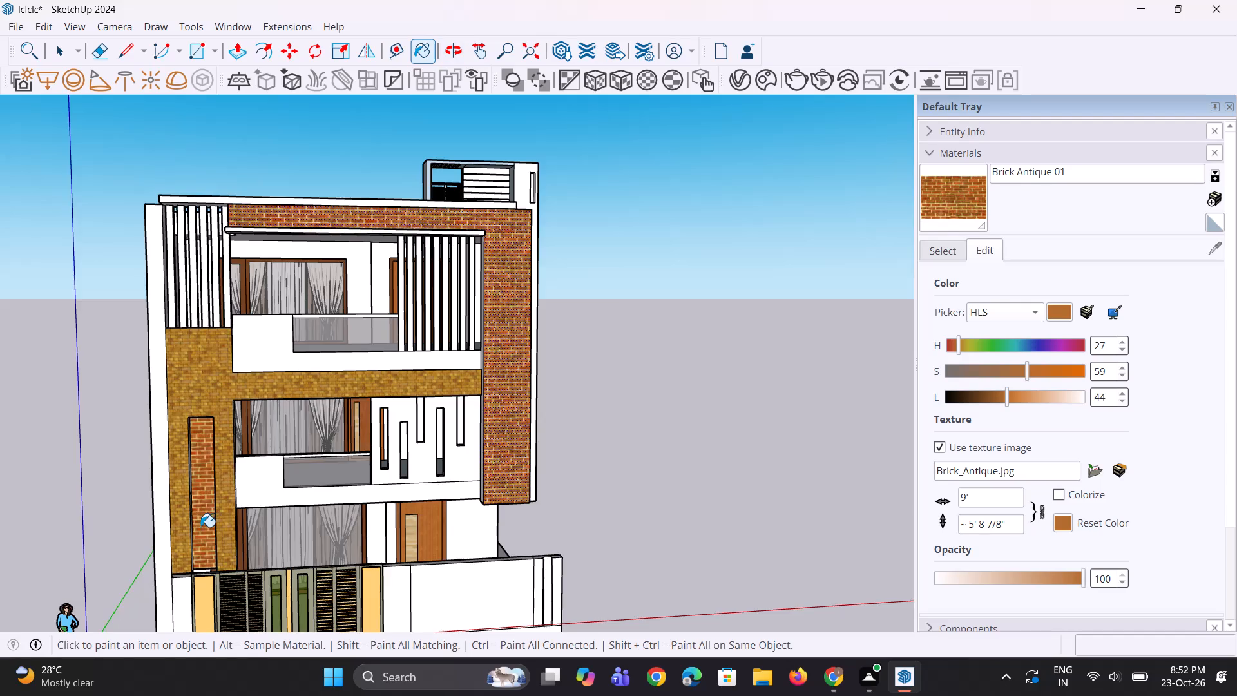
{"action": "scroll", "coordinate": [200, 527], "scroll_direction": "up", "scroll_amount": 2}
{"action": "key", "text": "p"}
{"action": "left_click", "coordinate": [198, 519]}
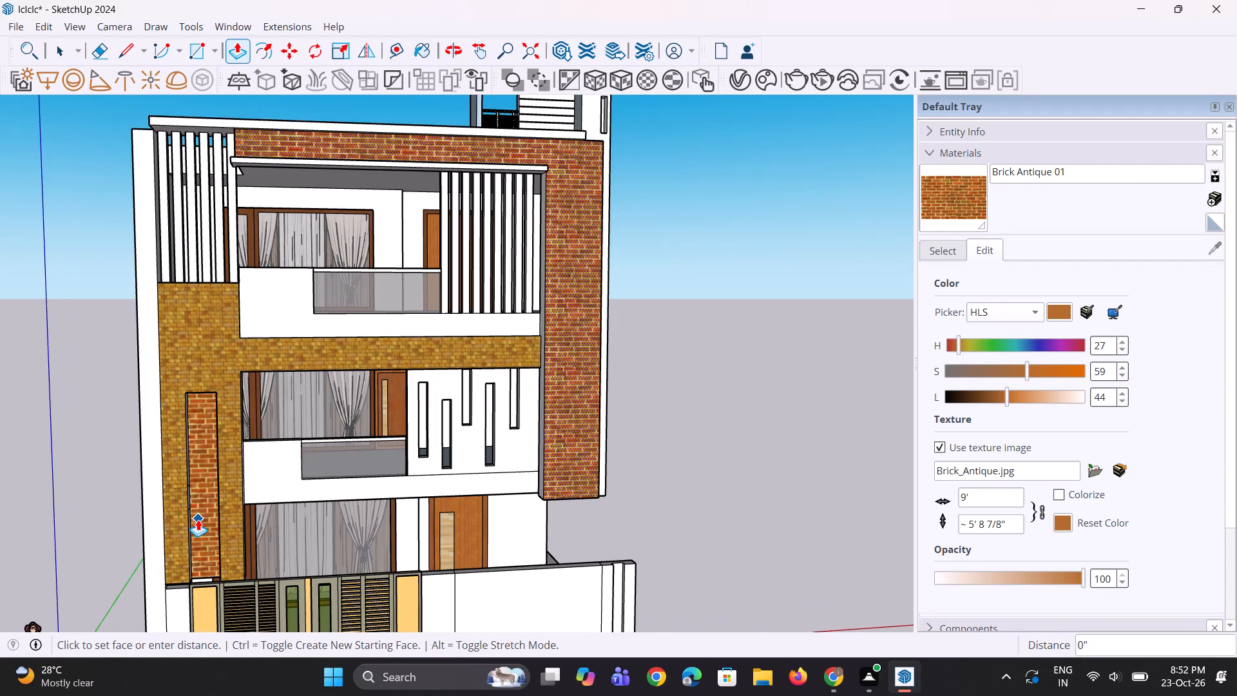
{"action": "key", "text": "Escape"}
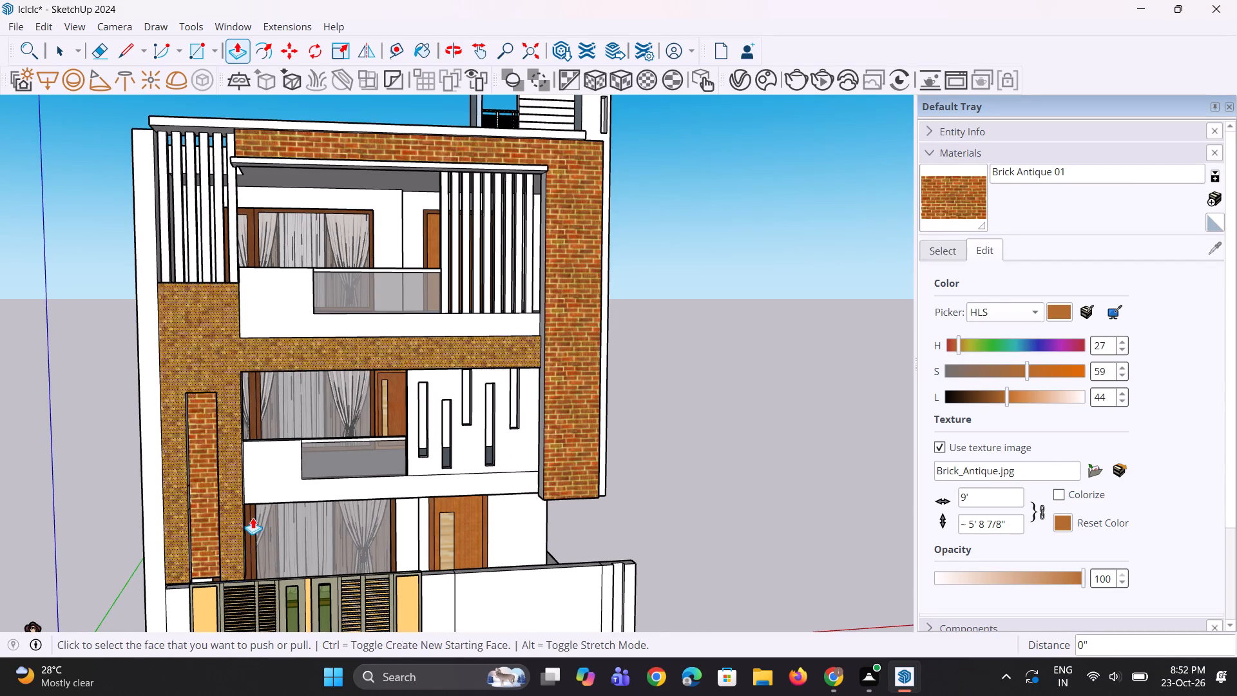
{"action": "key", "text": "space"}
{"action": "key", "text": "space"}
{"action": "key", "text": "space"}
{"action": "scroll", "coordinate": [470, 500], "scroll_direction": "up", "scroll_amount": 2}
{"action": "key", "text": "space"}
Paint the left facade block and its connected band beneath the upper balcony with Cladding Weathered from Brick, Cladding and Siding.
{"action": "middle_click_drag", "start_coordinate": [469, 500], "coordinate": [453, 506]}
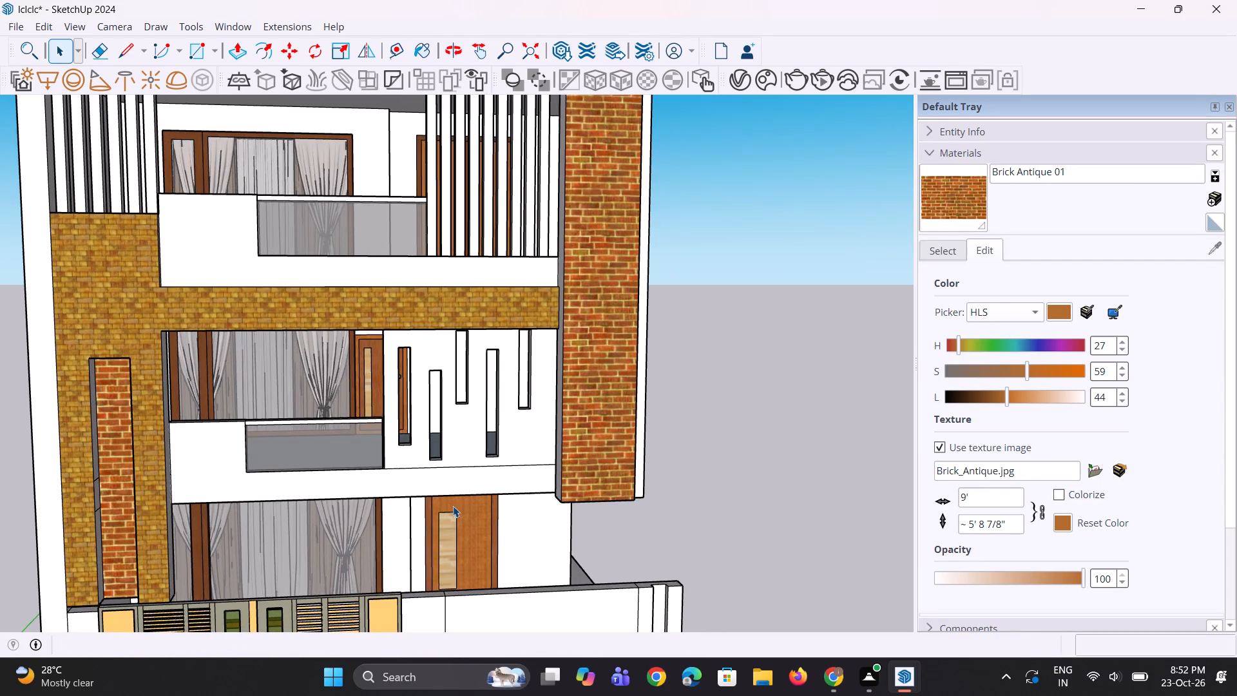
{"action": "scroll", "coordinate": [448, 505], "scroll_direction": "down", "scroll_amount": 8}
{"action": "scroll", "coordinate": [641, 401], "scroll_direction": "up", "scroll_amount": 2}
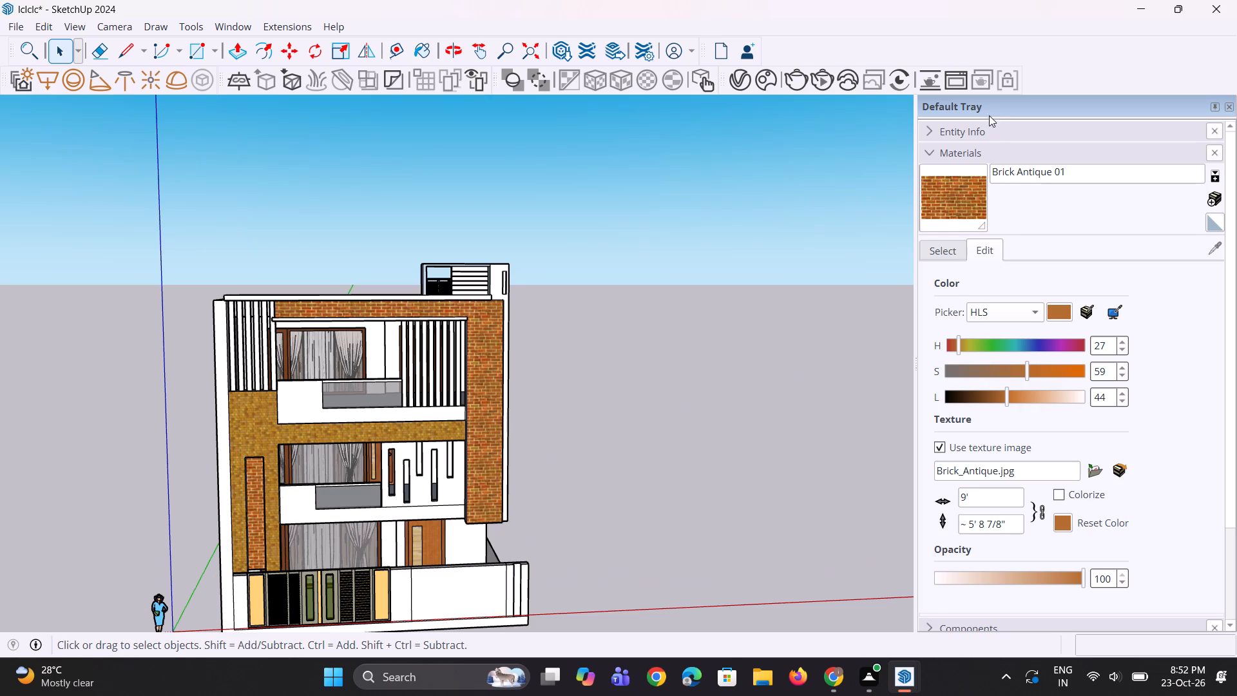
{"action": "left_click", "coordinate": [948, 258]}
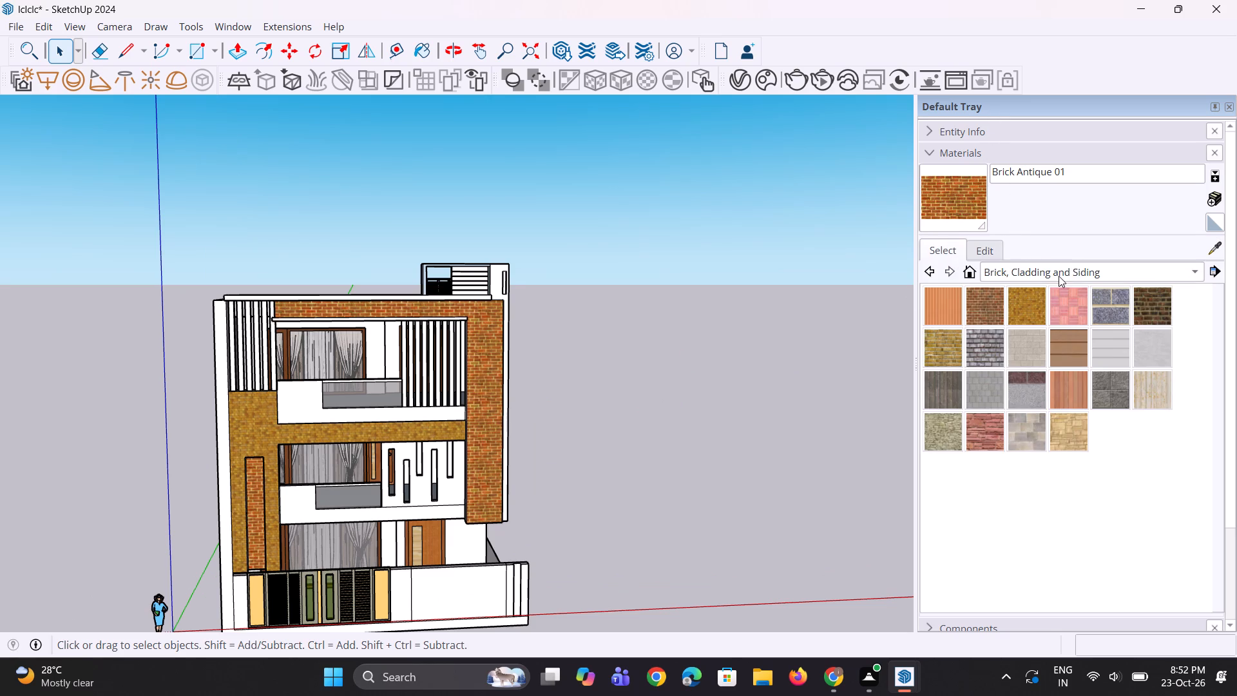
{"action": "left_click", "coordinate": [1059, 276]}
{"action": "left_click", "coordinate": [854, 362]}
{"action": "left_click", "coordinate": [948, 391]}
{"action": "scroll", "coordinate": [202, 444], "scroll_direction": "up", "scroll_amount": 2}
{"action": "left_click", "coordinate": [244, 437]}
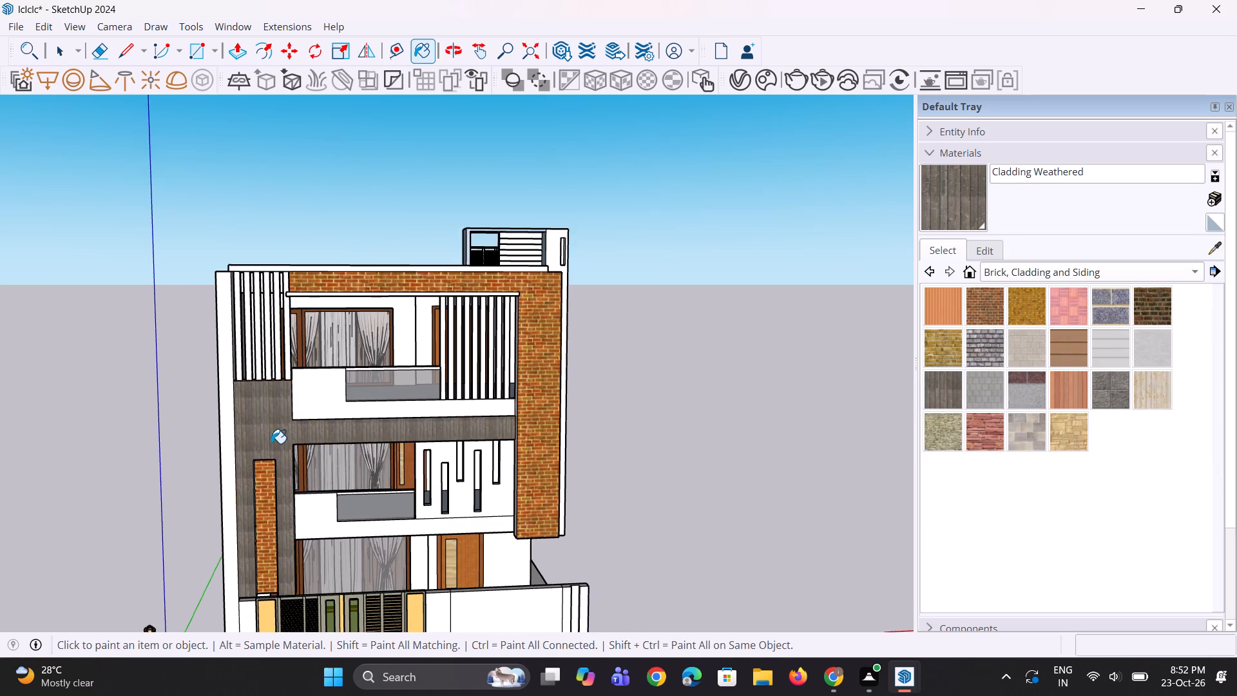
{"action": "scroll", "coordinate": [272, 444], "scroll_direction": "up", "scroll_amount": 13}
{"action": "scroll", "coordinate": [274, 420], "scroll_direction": "down", "scroll_amount": 8}
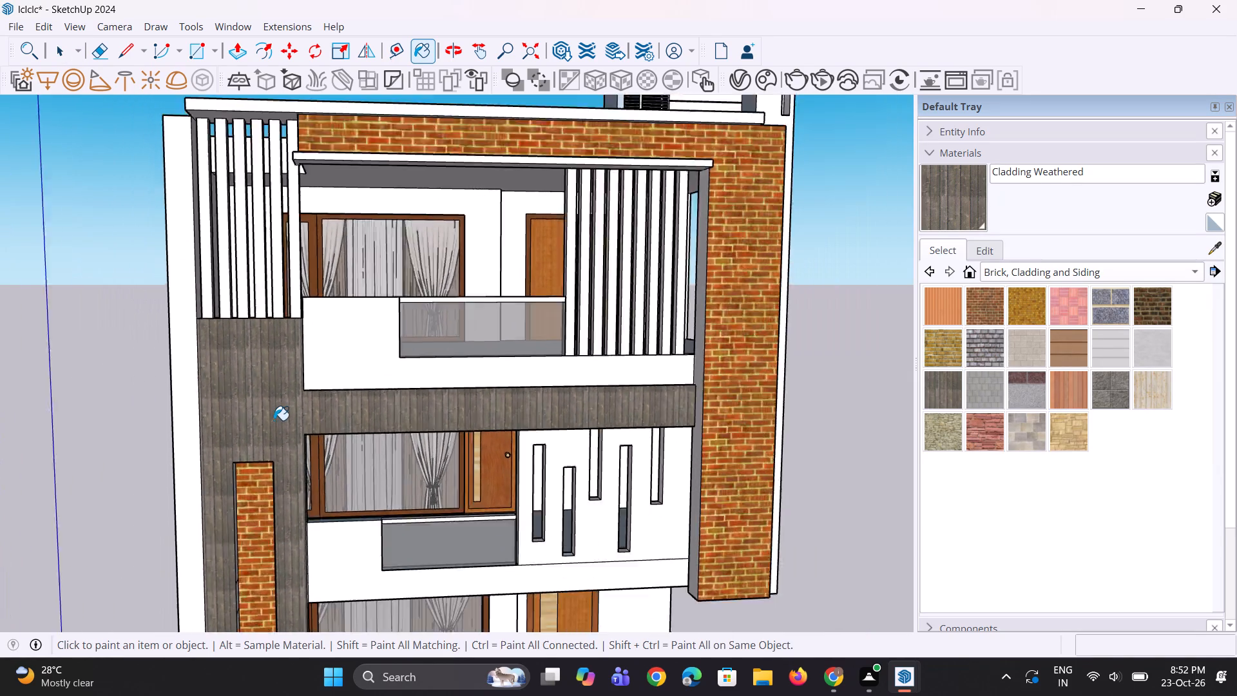
{"action": "scroll", "coordinate": [274, 420], "scroll_direction": "down", "scroll_amount": 6}
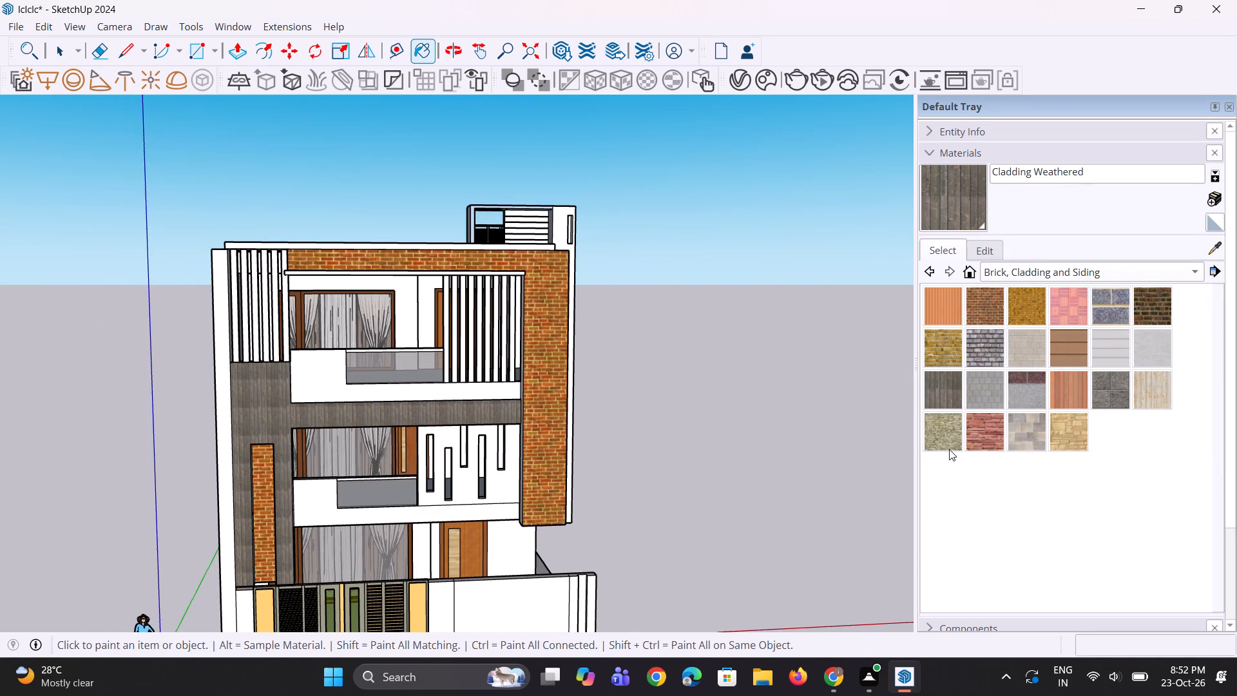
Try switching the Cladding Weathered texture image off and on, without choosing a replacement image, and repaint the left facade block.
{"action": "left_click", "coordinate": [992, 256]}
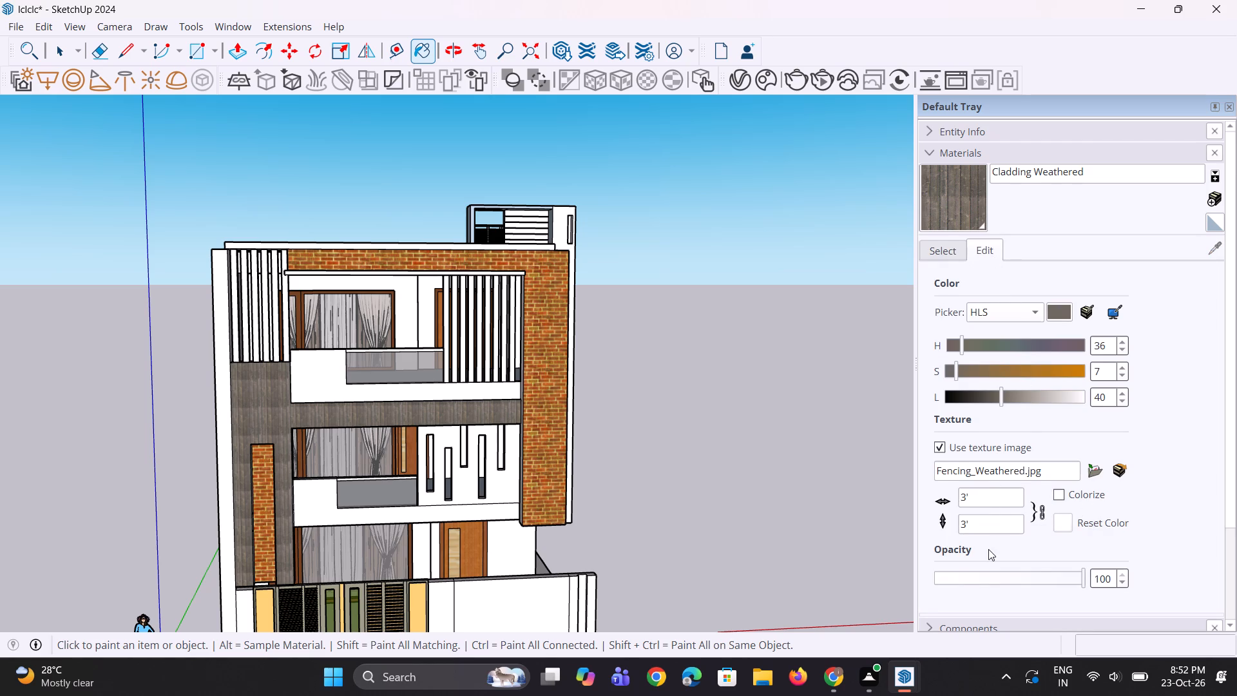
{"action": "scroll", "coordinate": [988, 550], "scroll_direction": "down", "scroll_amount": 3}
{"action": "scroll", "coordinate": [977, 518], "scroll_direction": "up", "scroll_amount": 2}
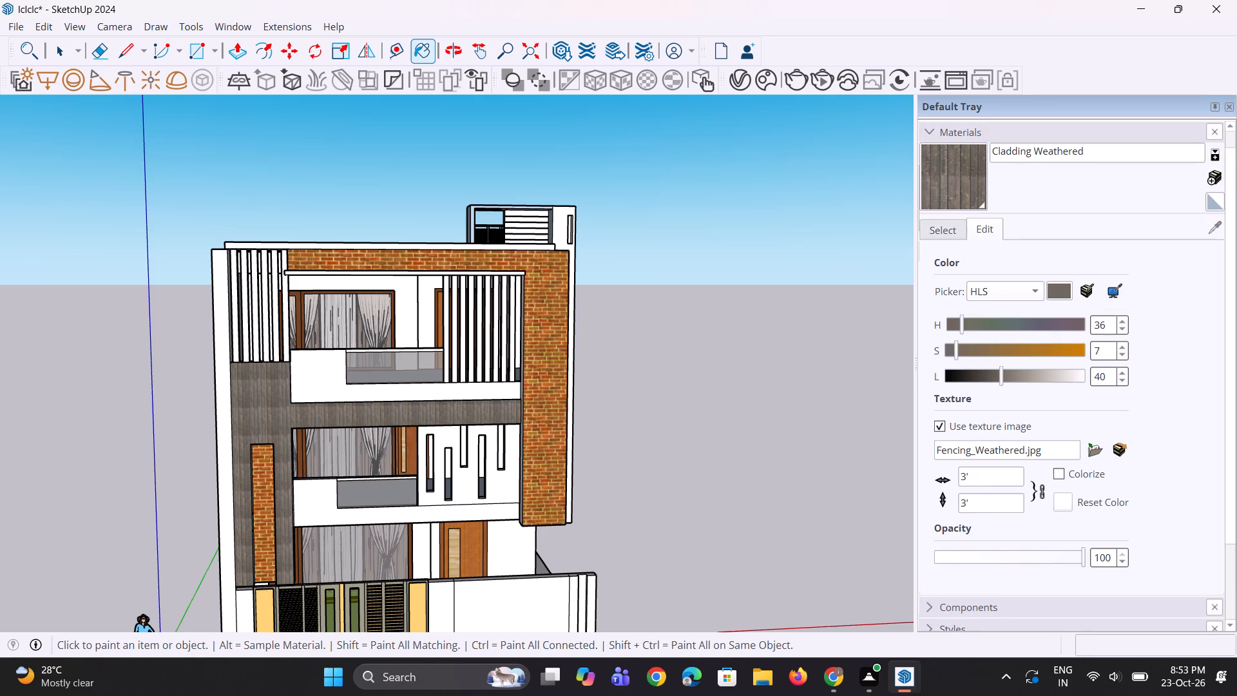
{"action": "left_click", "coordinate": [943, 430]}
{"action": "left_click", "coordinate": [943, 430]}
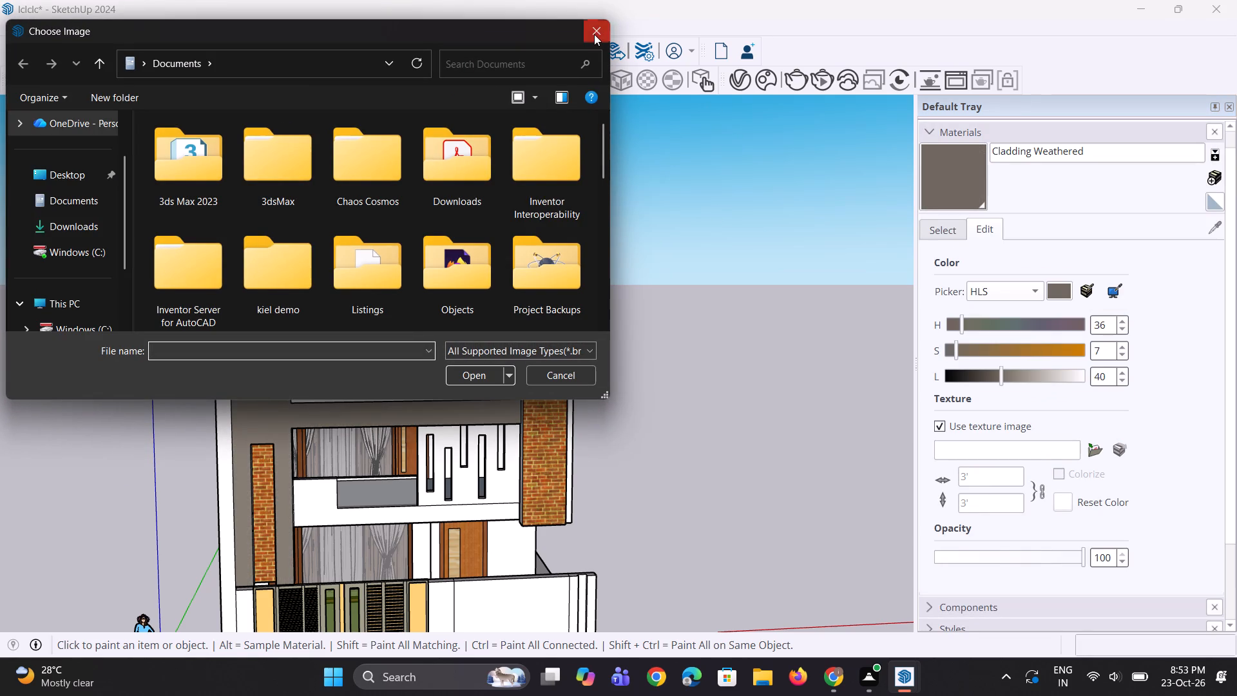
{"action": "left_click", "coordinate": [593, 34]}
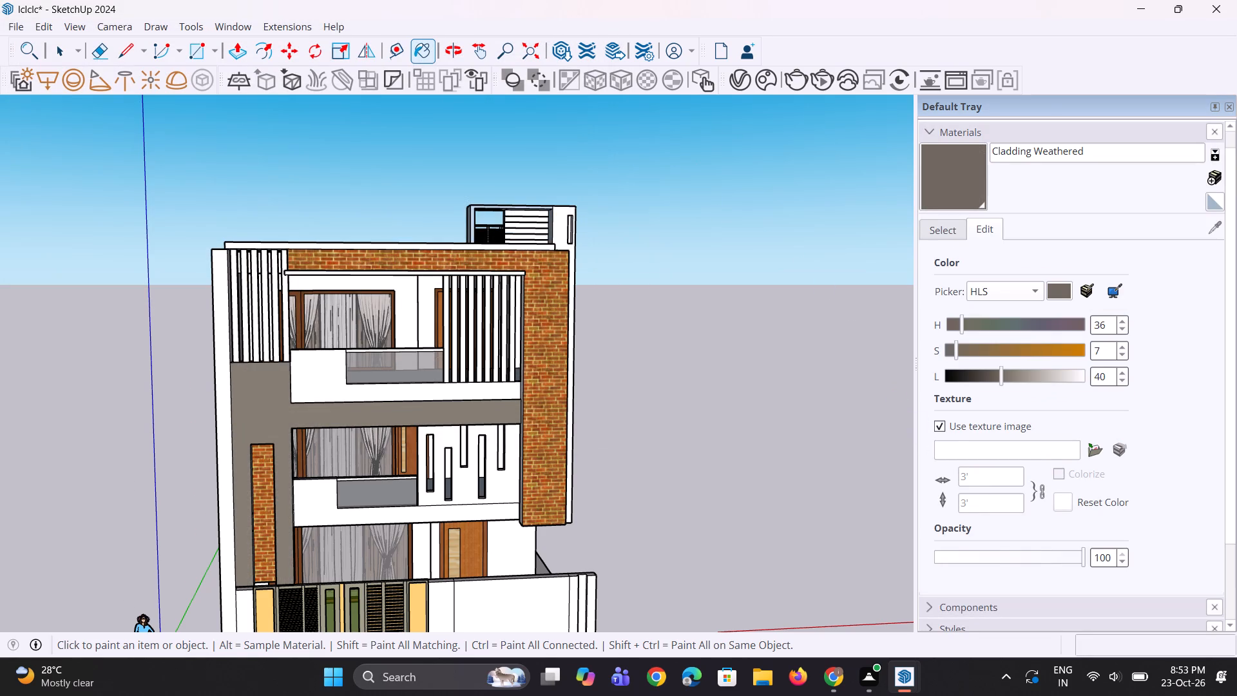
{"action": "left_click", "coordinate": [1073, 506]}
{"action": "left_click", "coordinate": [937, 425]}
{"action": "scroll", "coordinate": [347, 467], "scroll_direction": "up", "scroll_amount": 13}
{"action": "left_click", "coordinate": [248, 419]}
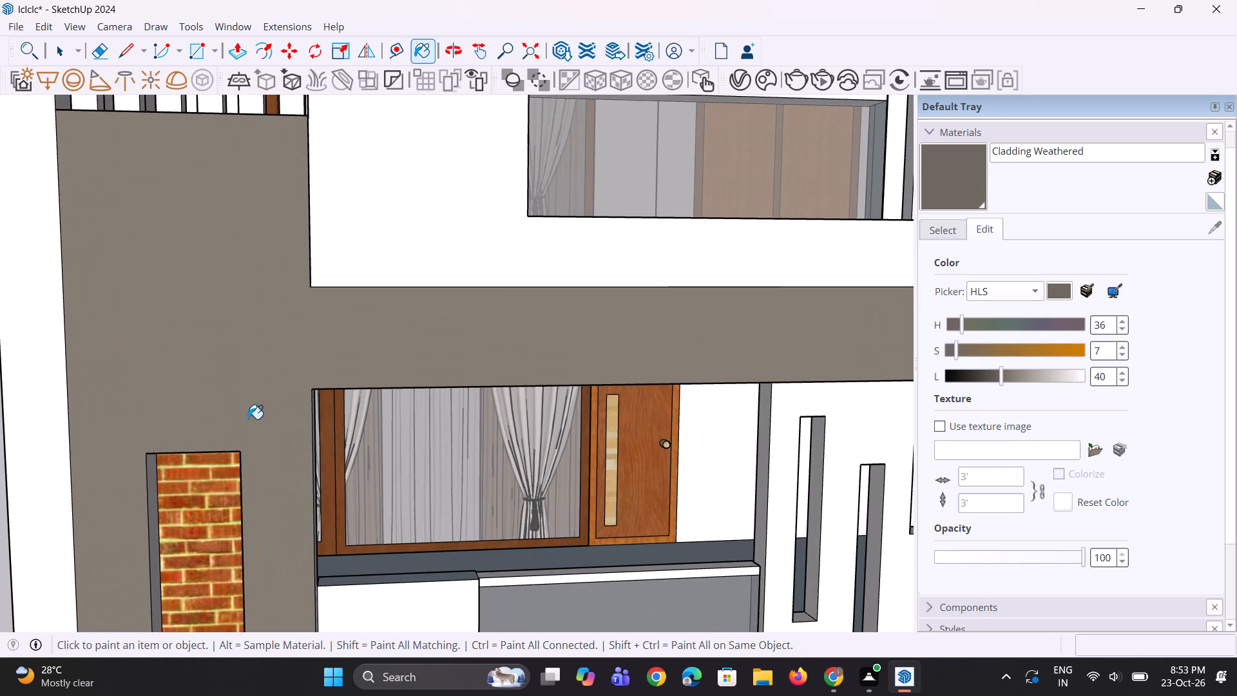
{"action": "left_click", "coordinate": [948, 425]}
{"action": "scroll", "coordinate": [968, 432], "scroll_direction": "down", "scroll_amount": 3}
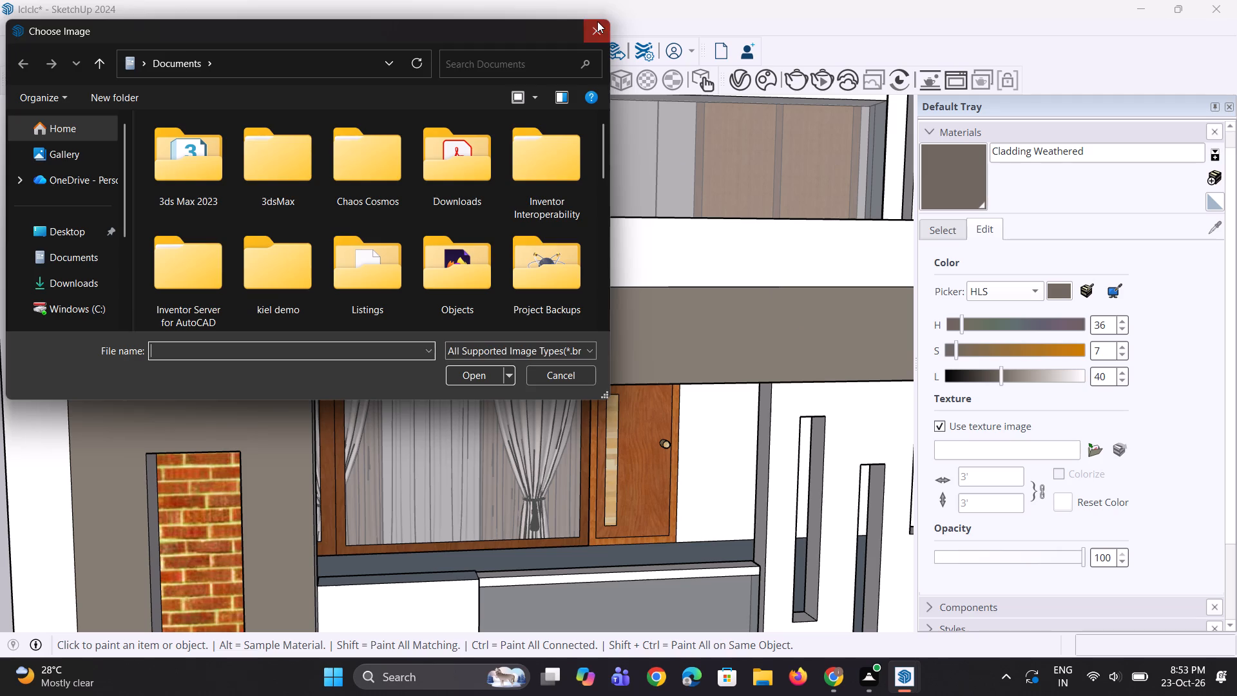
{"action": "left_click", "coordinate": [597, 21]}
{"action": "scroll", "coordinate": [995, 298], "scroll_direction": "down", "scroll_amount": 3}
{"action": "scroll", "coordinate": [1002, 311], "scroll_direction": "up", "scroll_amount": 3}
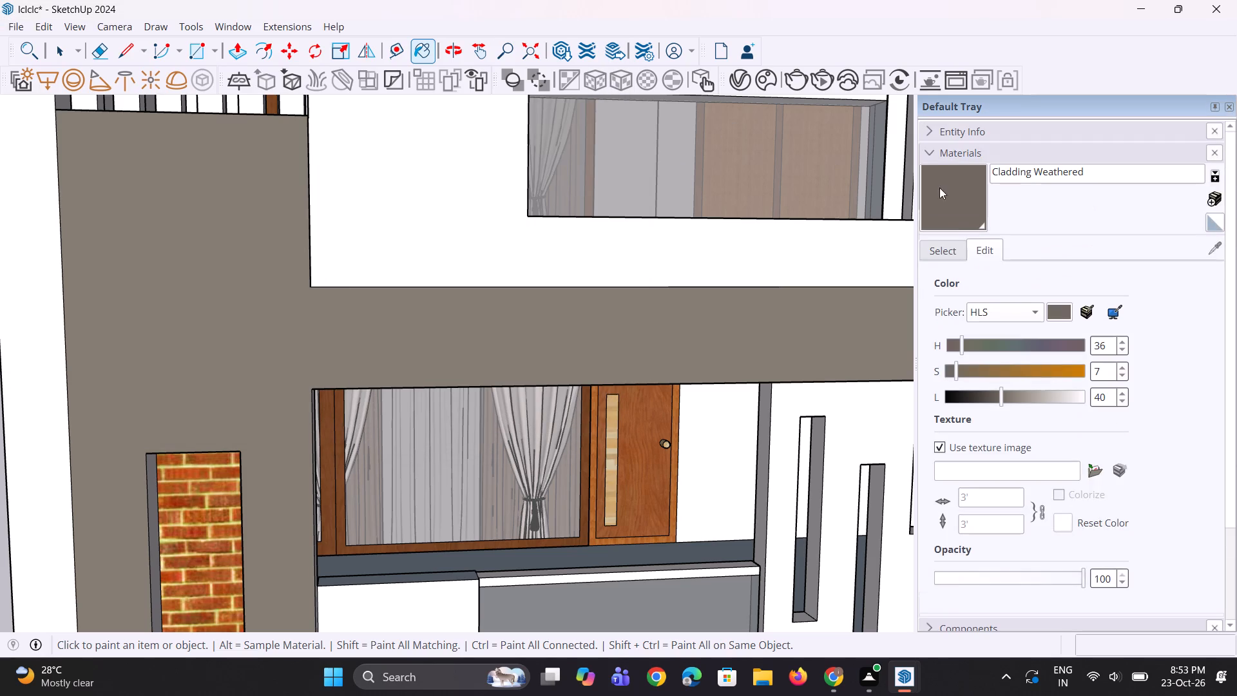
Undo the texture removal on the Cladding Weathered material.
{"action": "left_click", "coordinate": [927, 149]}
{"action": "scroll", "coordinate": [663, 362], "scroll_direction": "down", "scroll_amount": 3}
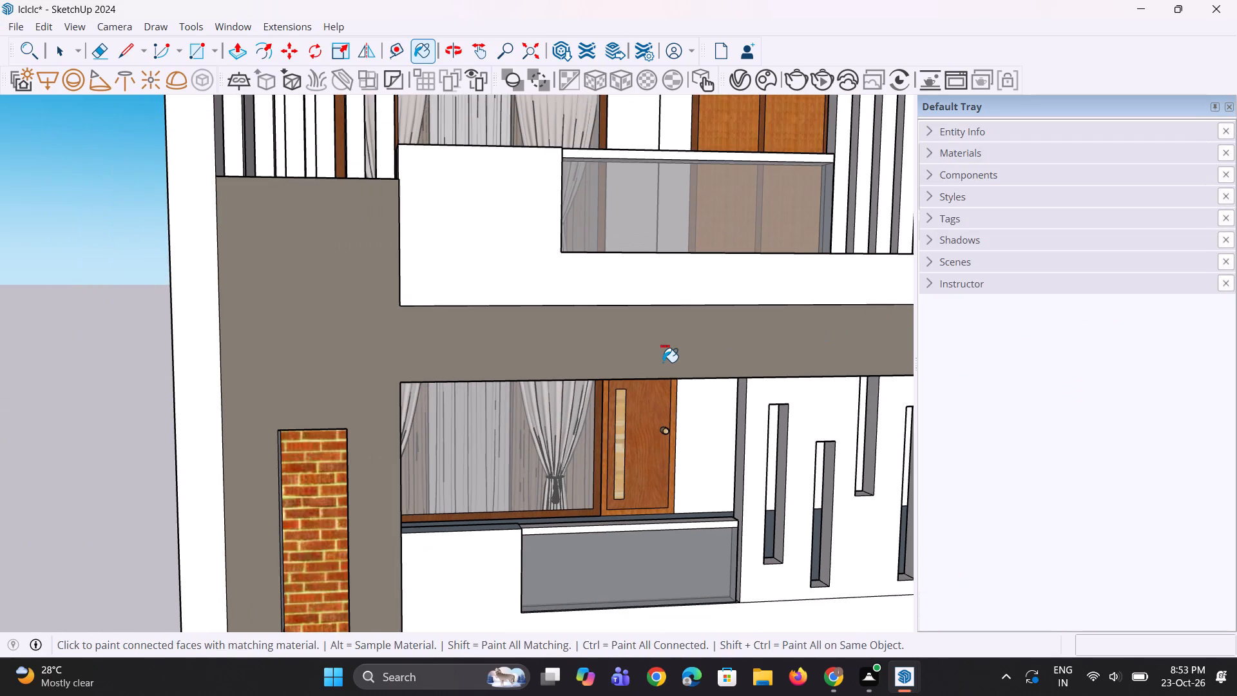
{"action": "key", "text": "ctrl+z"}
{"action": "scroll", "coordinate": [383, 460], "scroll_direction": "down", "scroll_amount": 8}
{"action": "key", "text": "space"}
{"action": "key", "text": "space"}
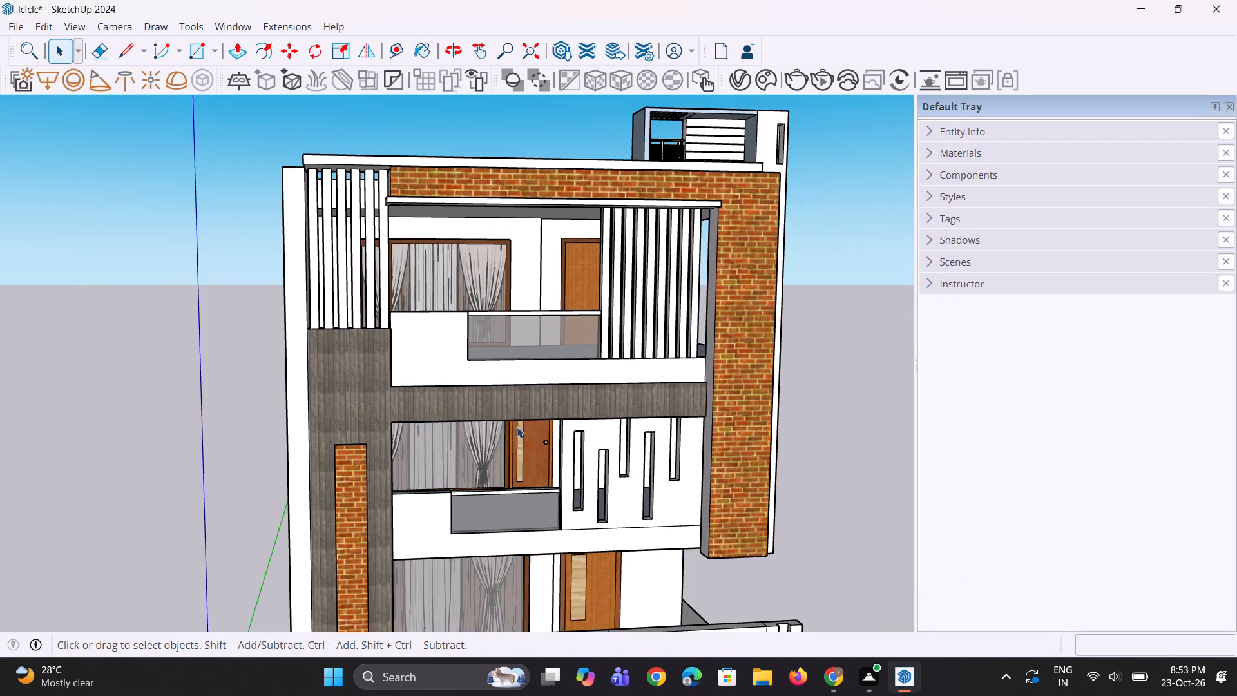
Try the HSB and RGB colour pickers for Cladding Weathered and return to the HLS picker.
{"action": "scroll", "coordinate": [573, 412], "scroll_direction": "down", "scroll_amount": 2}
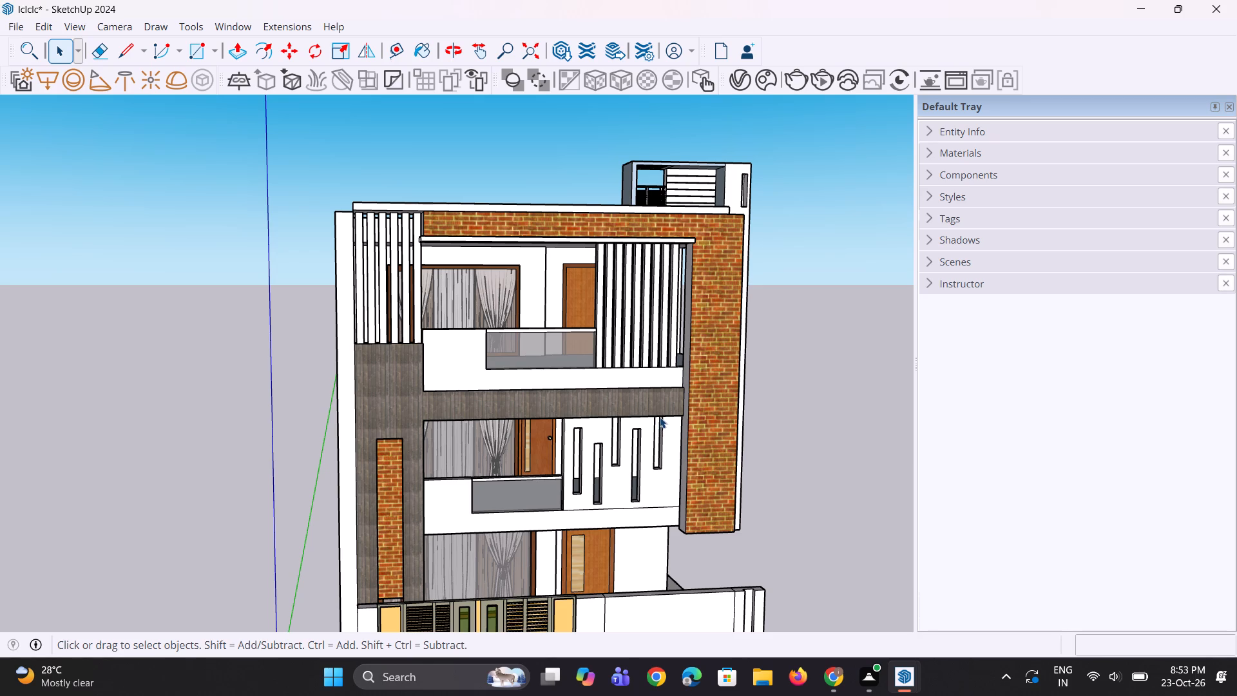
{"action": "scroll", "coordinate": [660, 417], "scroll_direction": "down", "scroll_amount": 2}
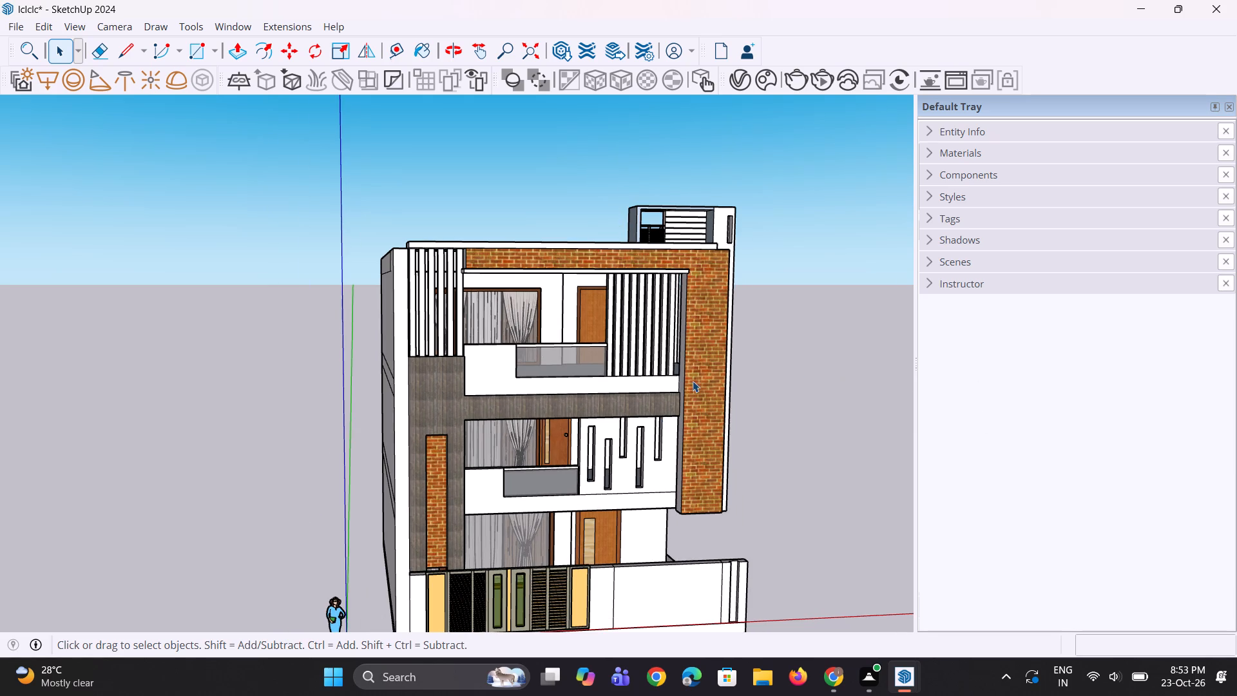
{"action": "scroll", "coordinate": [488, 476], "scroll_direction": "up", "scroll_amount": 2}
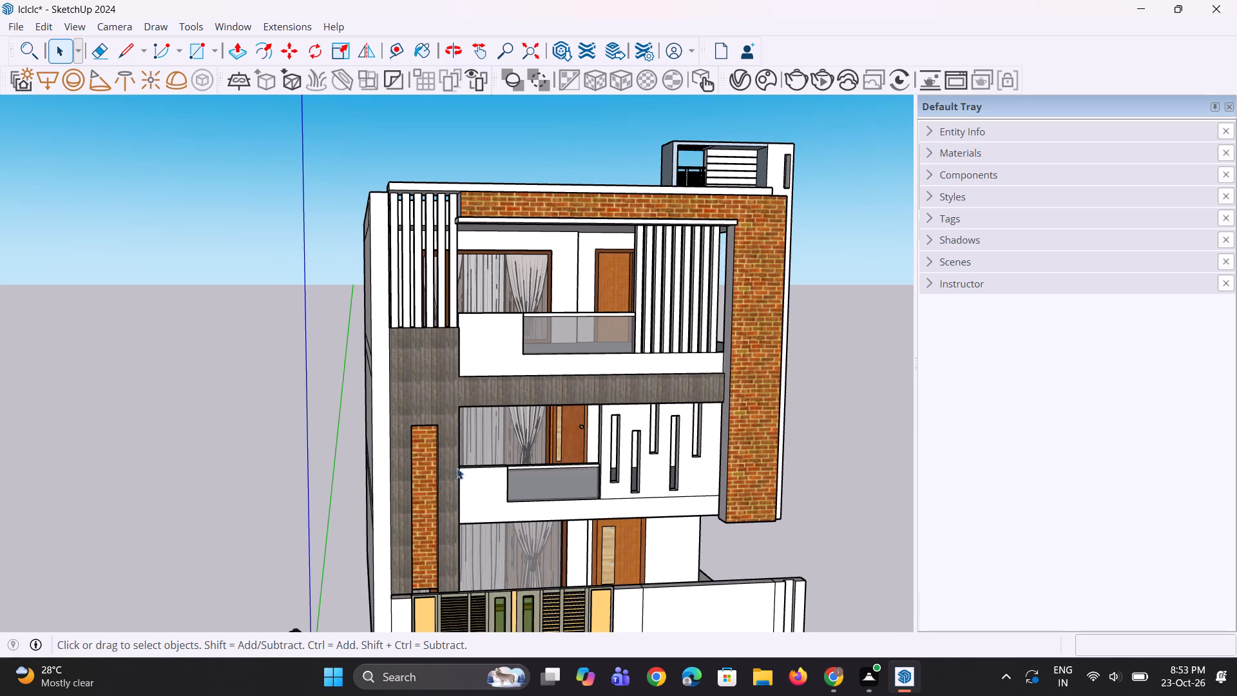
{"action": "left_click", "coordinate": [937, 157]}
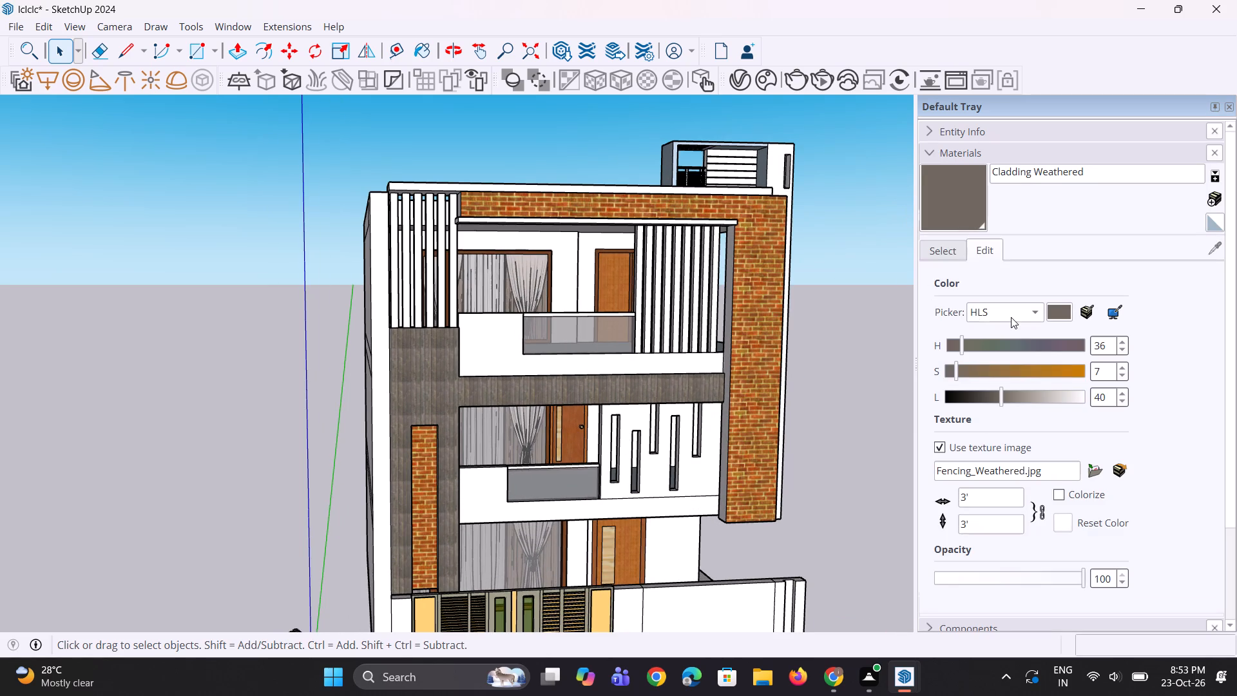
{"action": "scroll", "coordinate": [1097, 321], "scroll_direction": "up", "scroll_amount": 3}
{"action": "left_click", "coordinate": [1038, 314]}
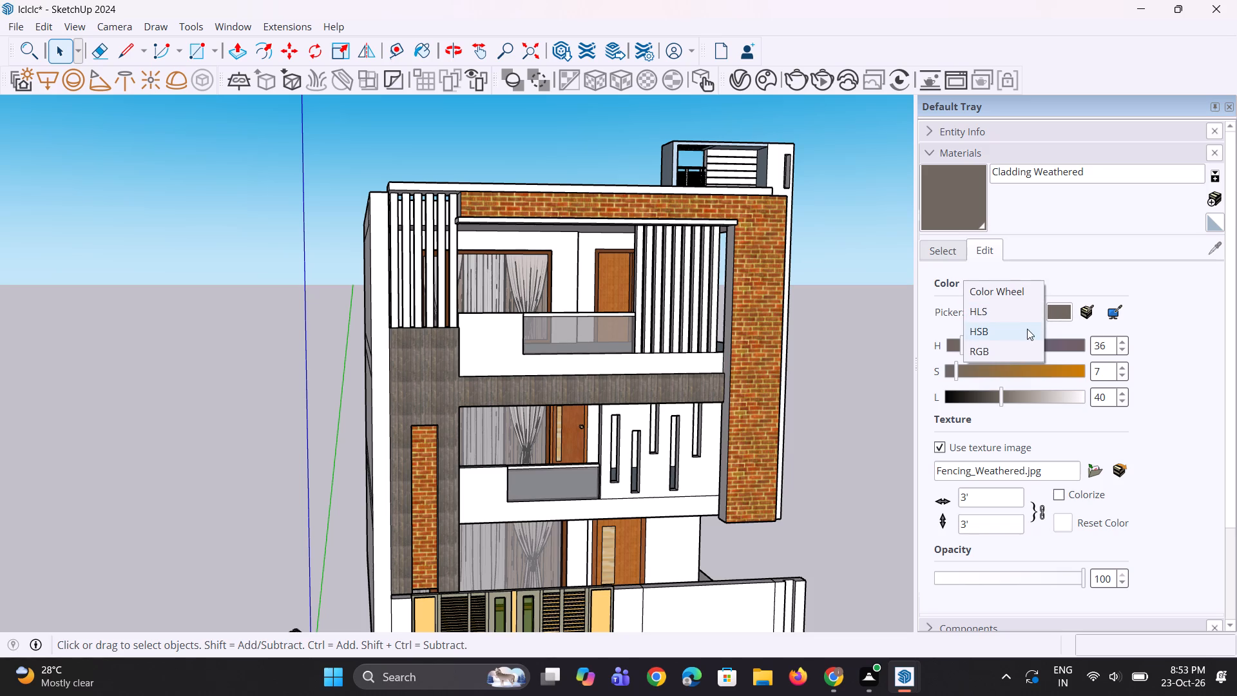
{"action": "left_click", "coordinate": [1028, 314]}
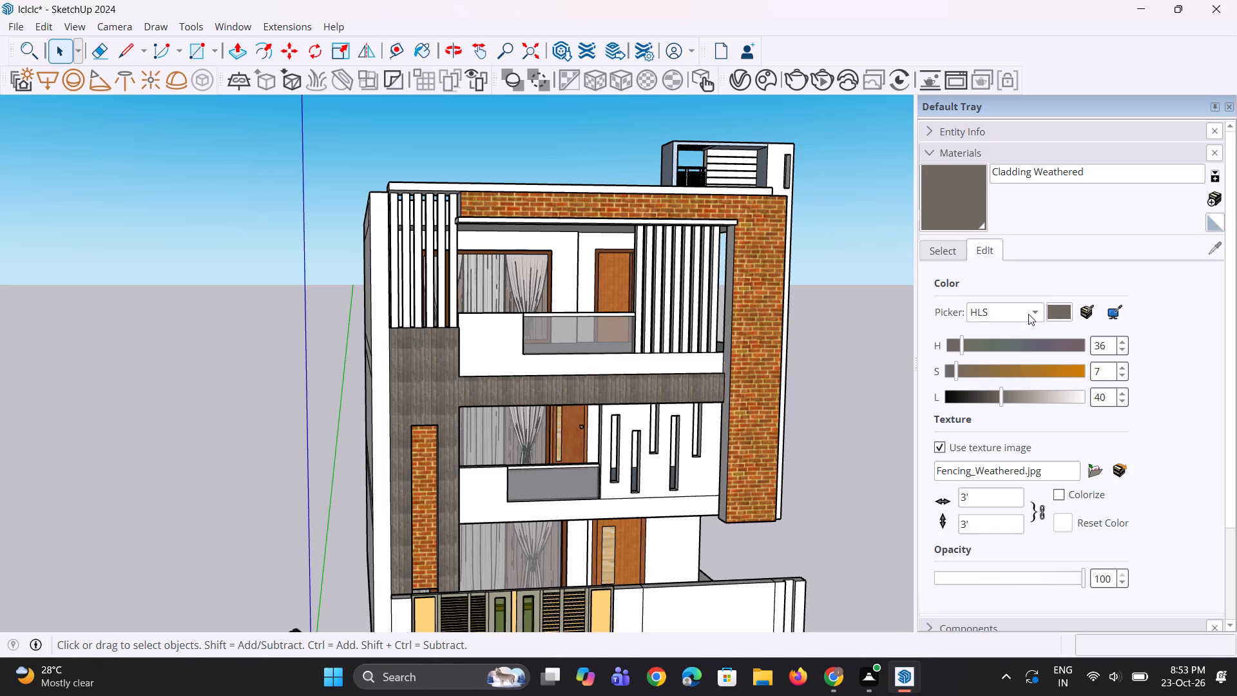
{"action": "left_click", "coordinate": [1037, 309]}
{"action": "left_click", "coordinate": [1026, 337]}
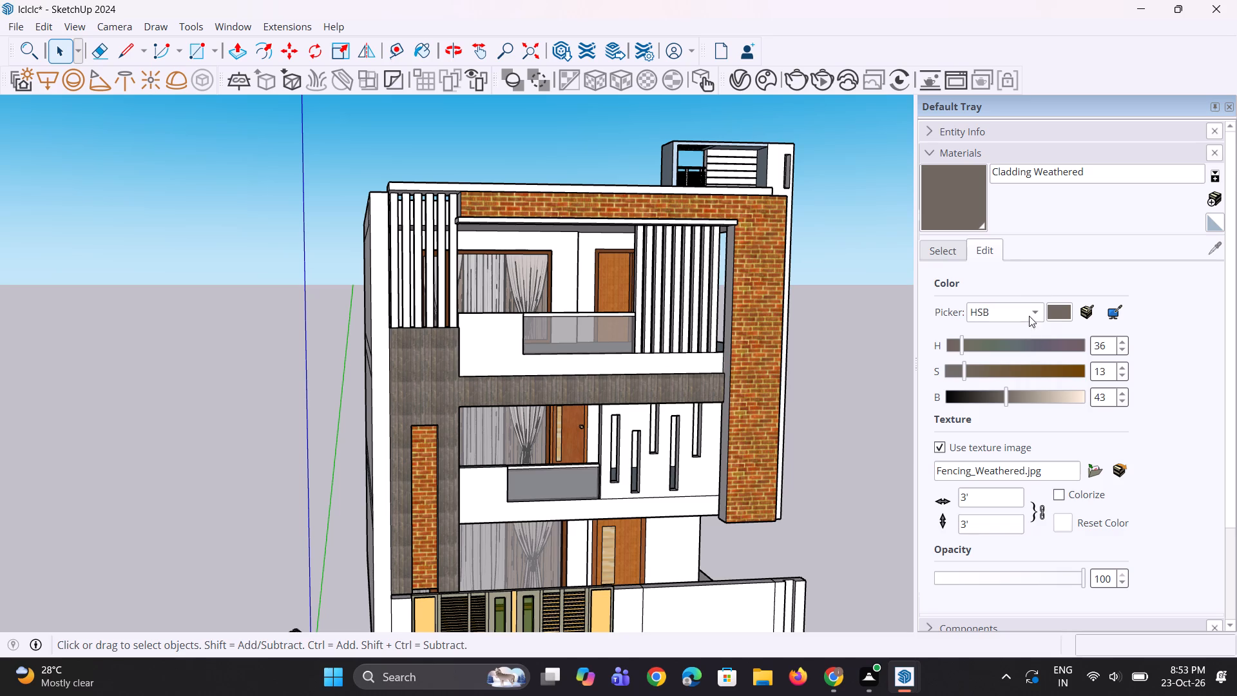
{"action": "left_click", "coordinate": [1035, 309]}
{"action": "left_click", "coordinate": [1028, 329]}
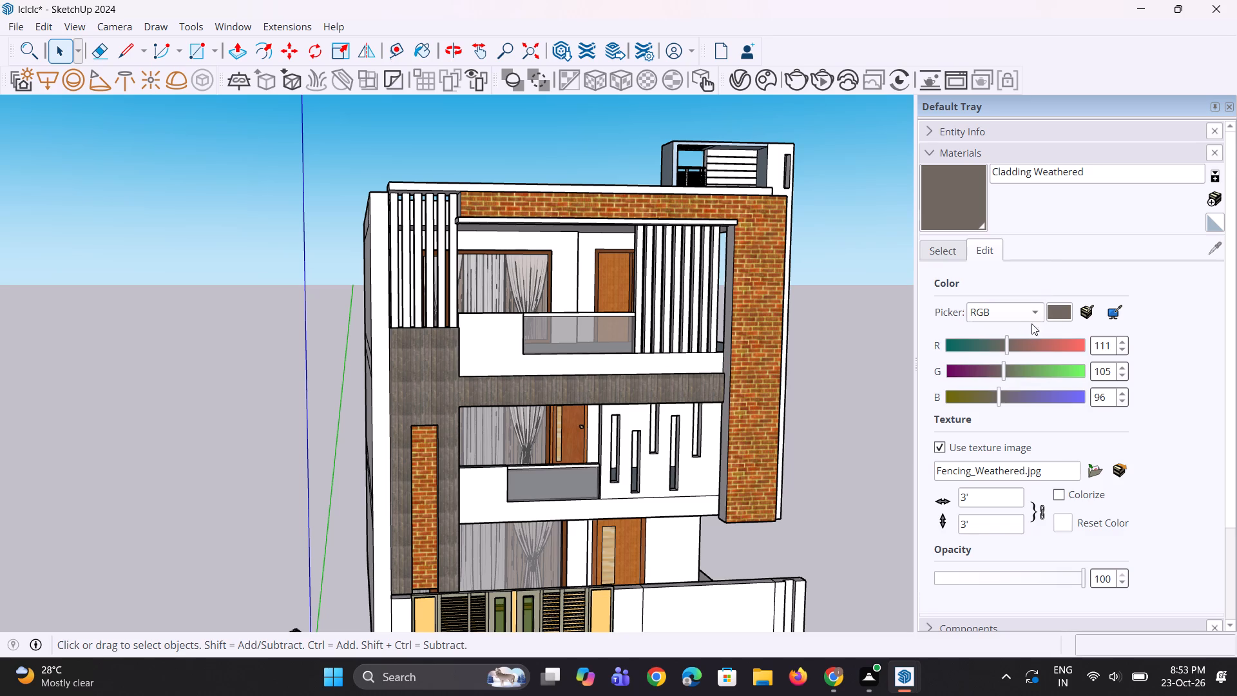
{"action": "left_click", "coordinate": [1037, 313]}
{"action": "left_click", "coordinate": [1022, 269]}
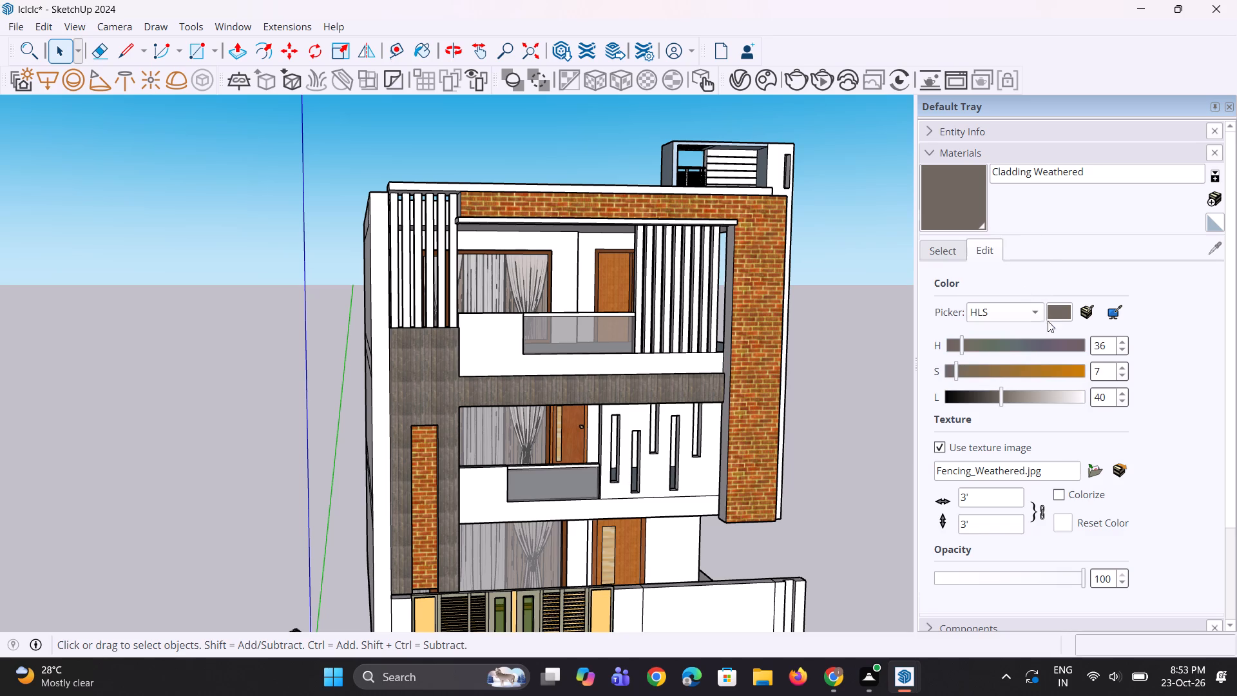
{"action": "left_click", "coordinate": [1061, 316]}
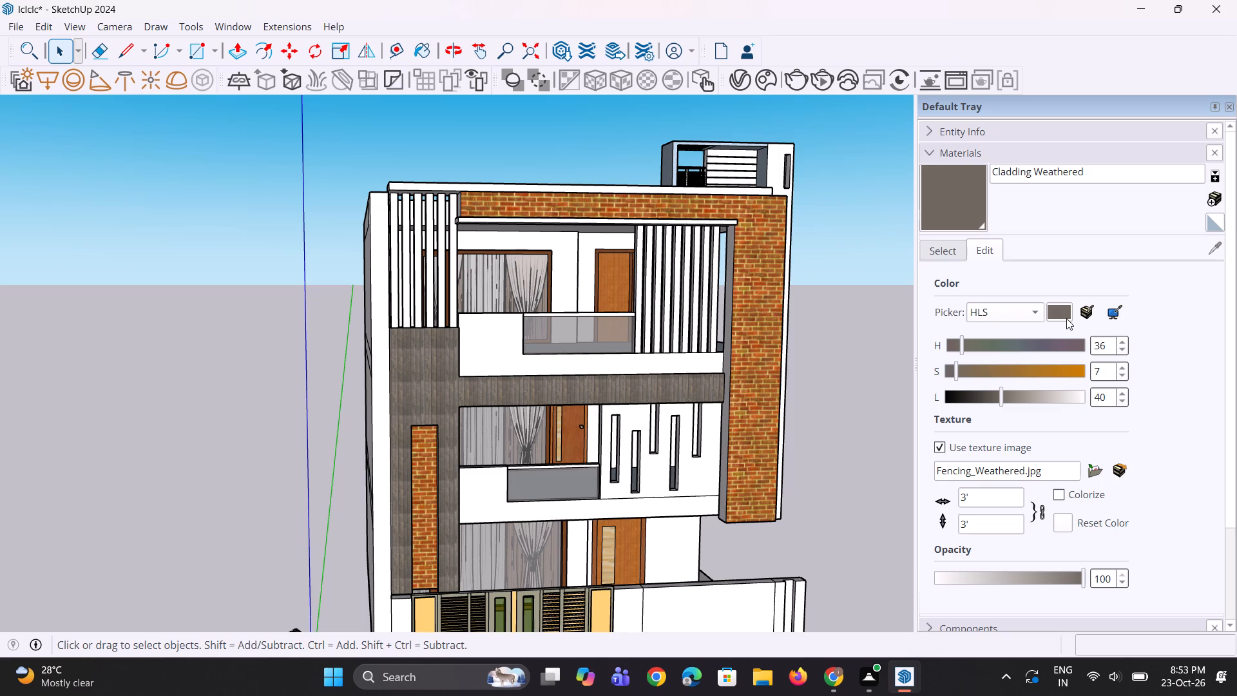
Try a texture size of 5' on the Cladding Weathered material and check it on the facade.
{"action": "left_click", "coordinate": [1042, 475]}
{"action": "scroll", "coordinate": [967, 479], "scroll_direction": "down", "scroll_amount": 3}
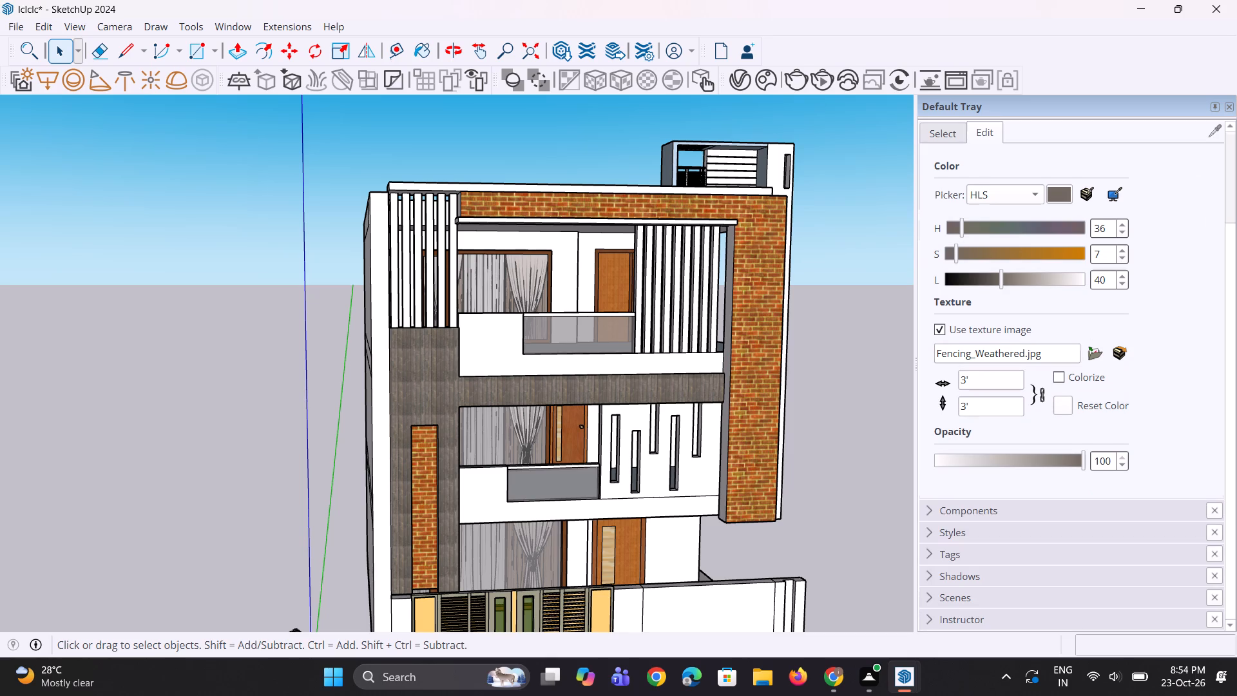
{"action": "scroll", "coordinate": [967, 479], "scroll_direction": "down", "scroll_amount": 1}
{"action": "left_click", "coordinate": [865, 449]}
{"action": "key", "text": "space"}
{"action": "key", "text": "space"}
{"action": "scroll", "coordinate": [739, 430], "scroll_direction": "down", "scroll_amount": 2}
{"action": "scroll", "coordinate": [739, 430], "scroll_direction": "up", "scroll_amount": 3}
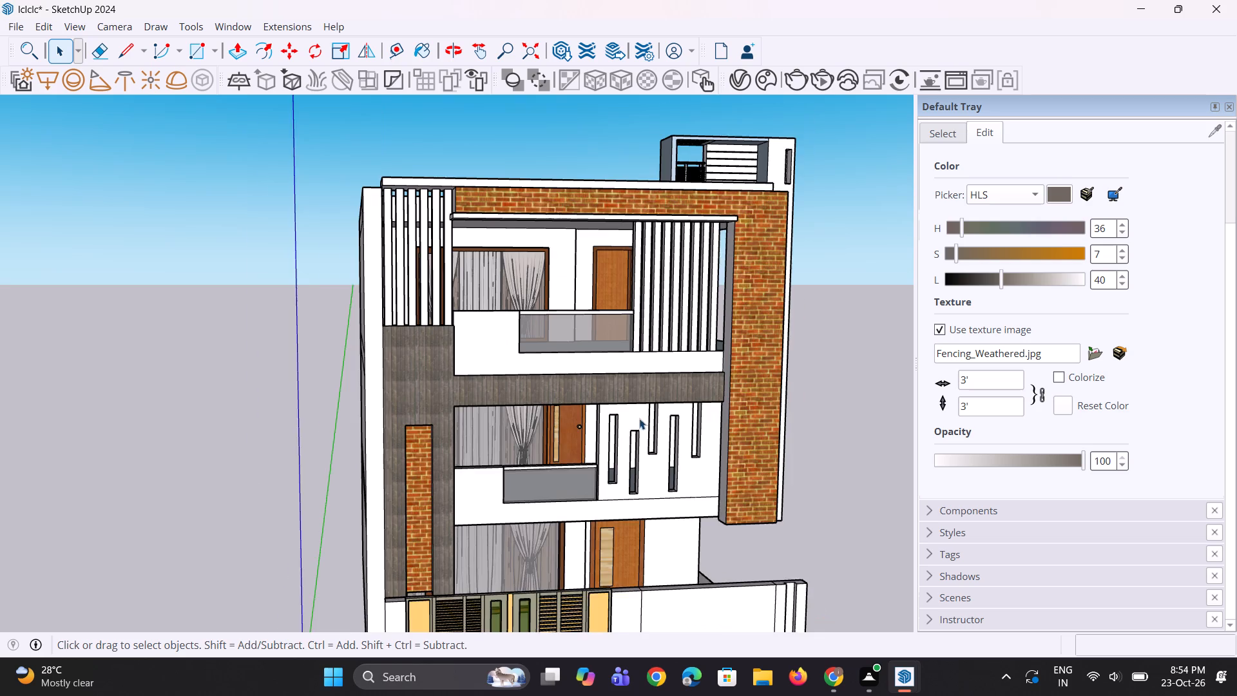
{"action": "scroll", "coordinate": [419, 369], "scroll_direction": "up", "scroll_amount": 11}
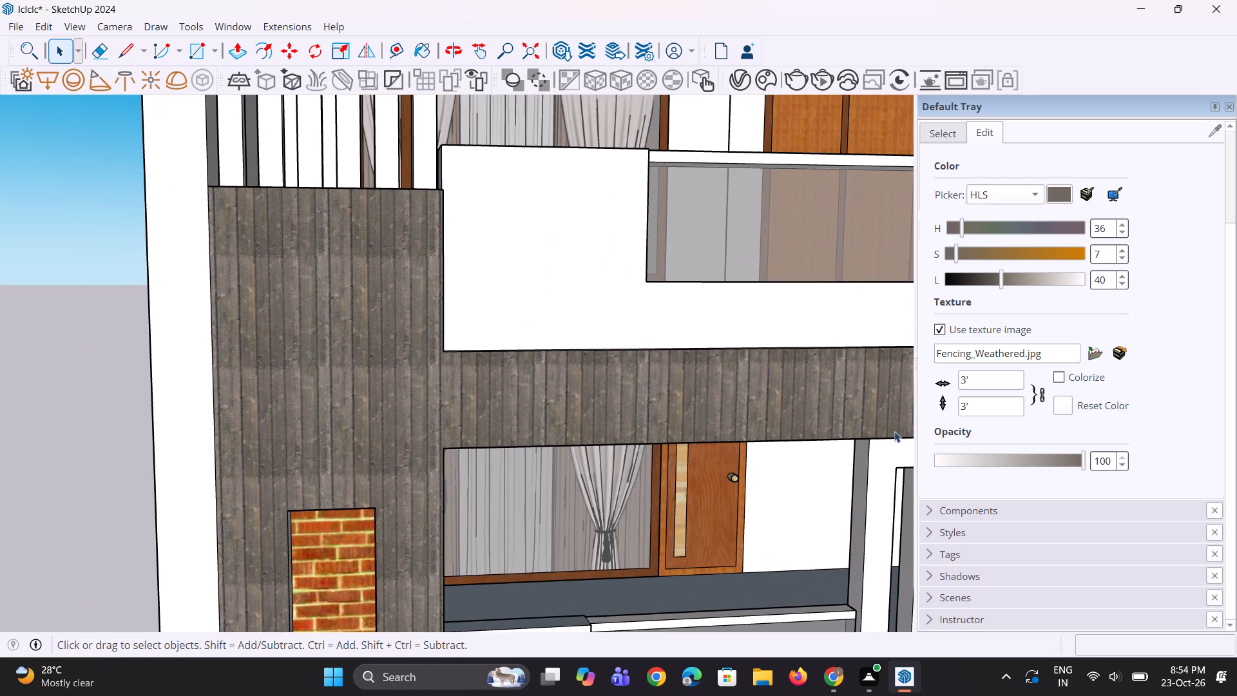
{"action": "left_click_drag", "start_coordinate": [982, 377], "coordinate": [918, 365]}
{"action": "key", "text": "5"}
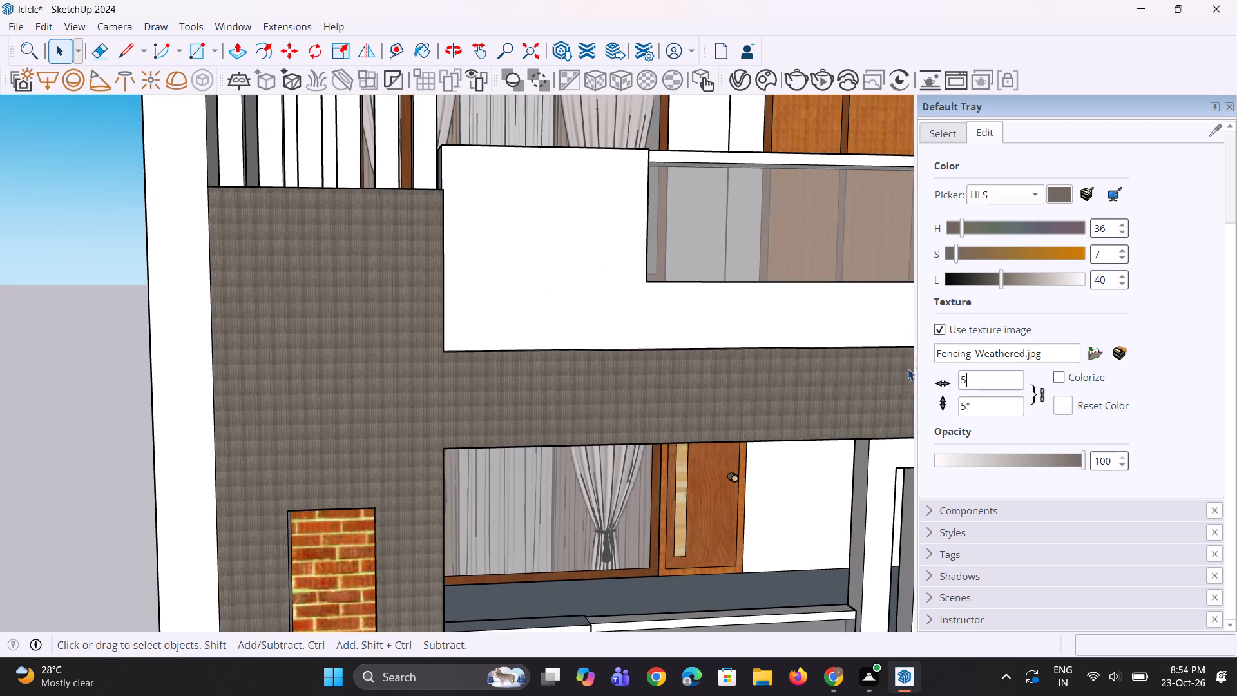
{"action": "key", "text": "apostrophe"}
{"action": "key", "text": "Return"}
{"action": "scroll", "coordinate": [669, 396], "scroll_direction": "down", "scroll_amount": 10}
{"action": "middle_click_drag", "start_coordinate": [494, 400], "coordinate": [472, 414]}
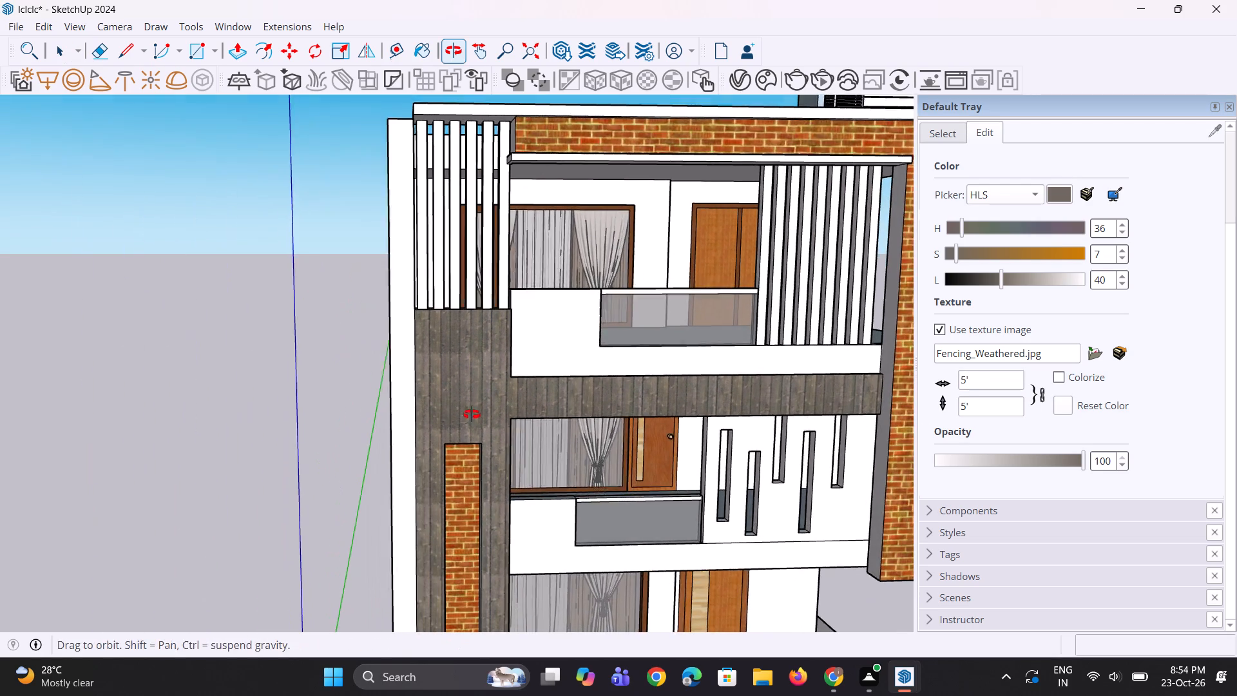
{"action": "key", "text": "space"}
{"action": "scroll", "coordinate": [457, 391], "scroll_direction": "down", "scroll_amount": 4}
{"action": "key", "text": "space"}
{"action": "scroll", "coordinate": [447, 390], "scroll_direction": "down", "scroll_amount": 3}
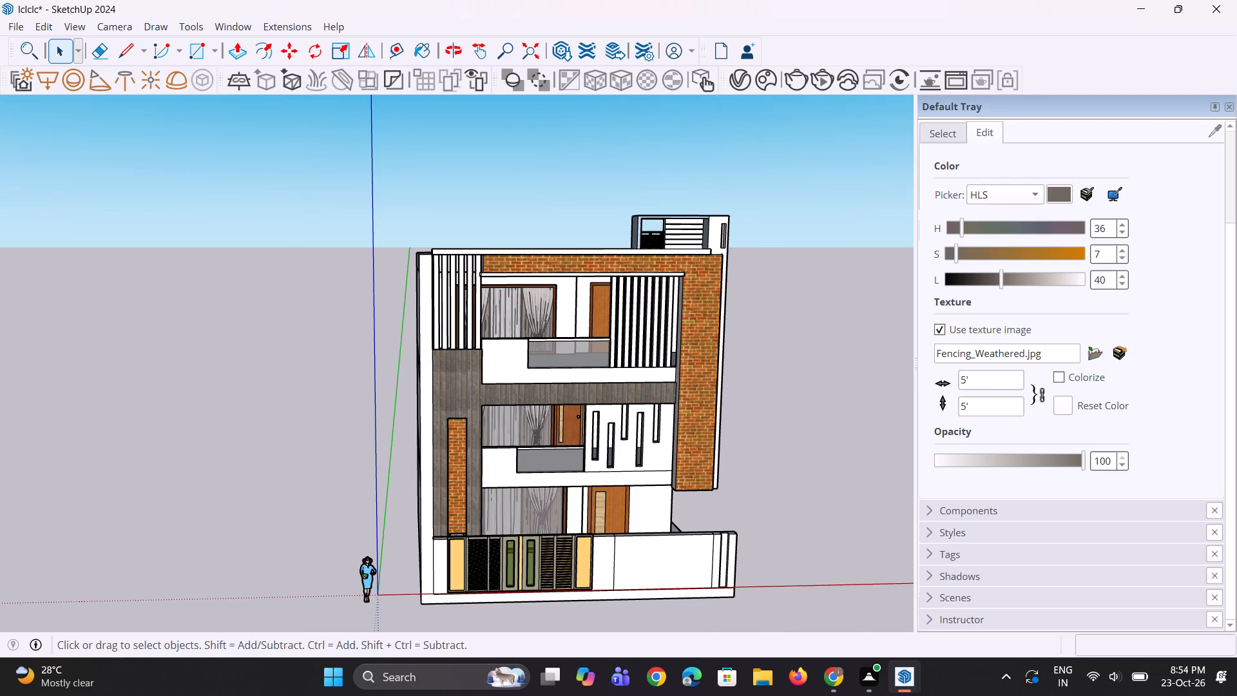
Set the Cladding Weathered texture size to 4'.
{"action": "left_click_drag", "start_coordinate": [974, 379], "coordinate": [913, 392]}
{"action": "key", "text": "BackSpace"}
{"action": "key", "text": "BackSpace"}
{"action": "type", "text": "4'"}
{"action": "key", "text": "Return"}
{"action": "middle_click_drag", "start_coordinate": [836, 405], "coordinate": [817, 409]}
{"action": "key", "text": "space"}
{"action": "left_click", "coordinate": [813, 406]}
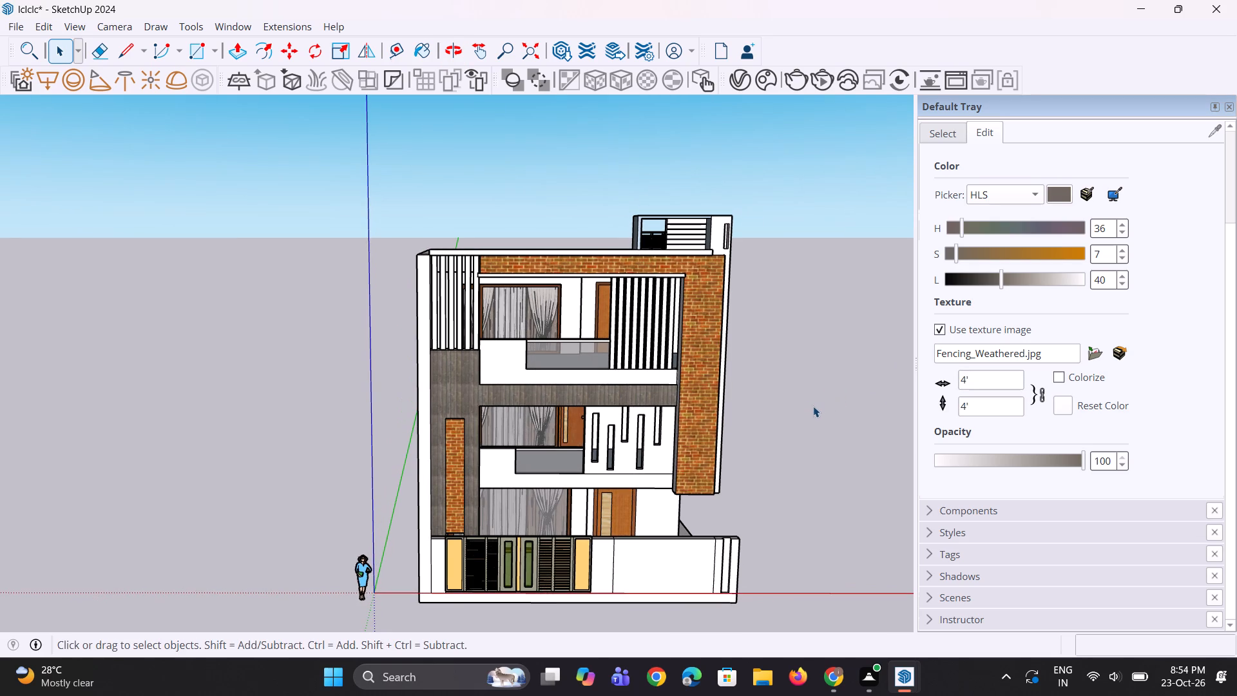
{"action": "scroll", "coordinate": [812, 406], "scroll_direction": "down", "scroll_amount": 2}
{"action": "scroll", "coordinate": [988, 368], "scroll_direction": "up", "scroll_amount": 3}
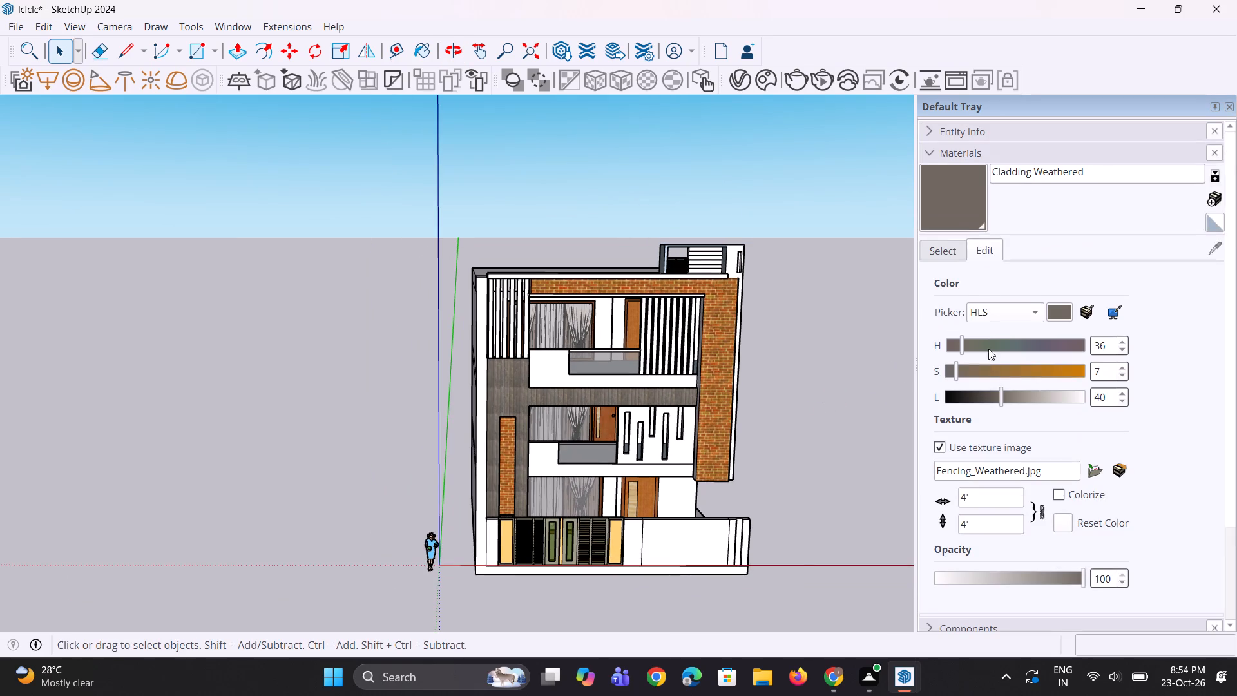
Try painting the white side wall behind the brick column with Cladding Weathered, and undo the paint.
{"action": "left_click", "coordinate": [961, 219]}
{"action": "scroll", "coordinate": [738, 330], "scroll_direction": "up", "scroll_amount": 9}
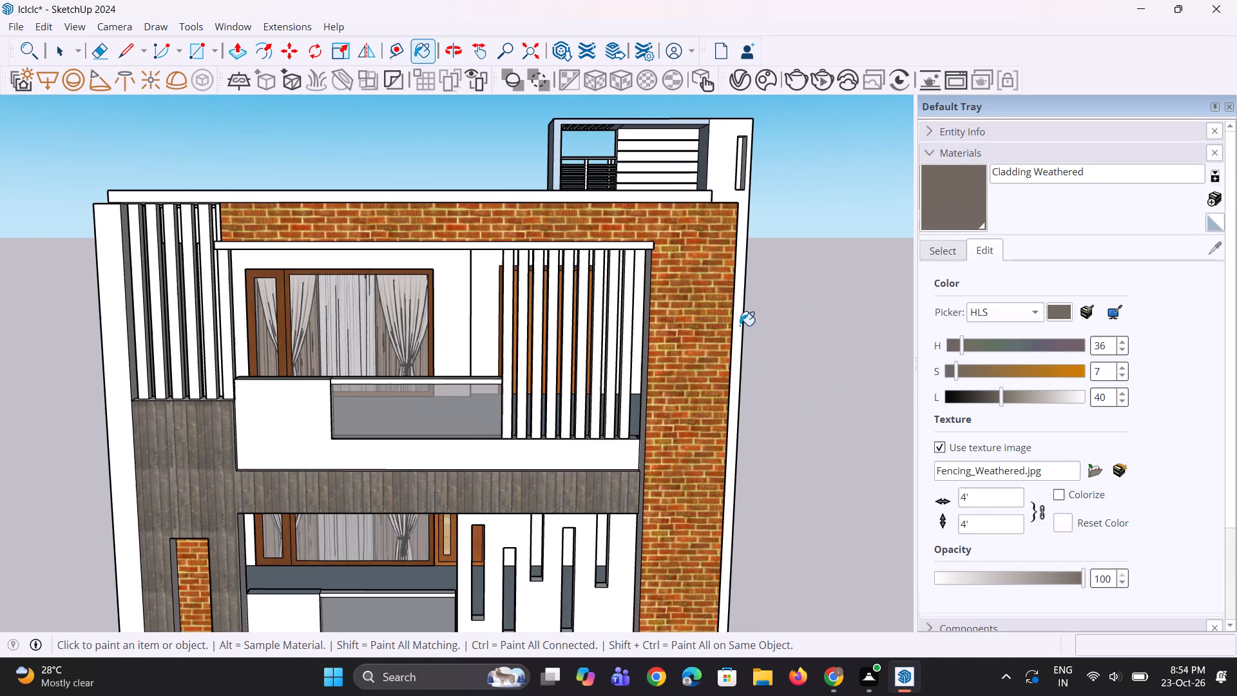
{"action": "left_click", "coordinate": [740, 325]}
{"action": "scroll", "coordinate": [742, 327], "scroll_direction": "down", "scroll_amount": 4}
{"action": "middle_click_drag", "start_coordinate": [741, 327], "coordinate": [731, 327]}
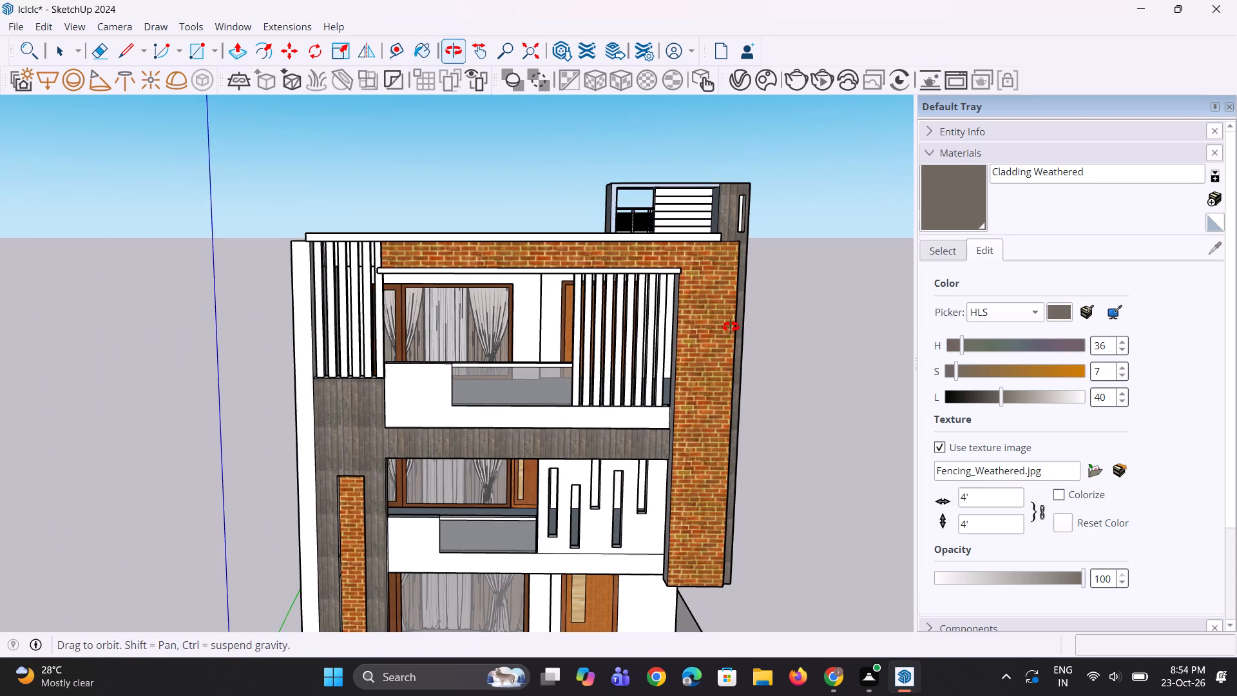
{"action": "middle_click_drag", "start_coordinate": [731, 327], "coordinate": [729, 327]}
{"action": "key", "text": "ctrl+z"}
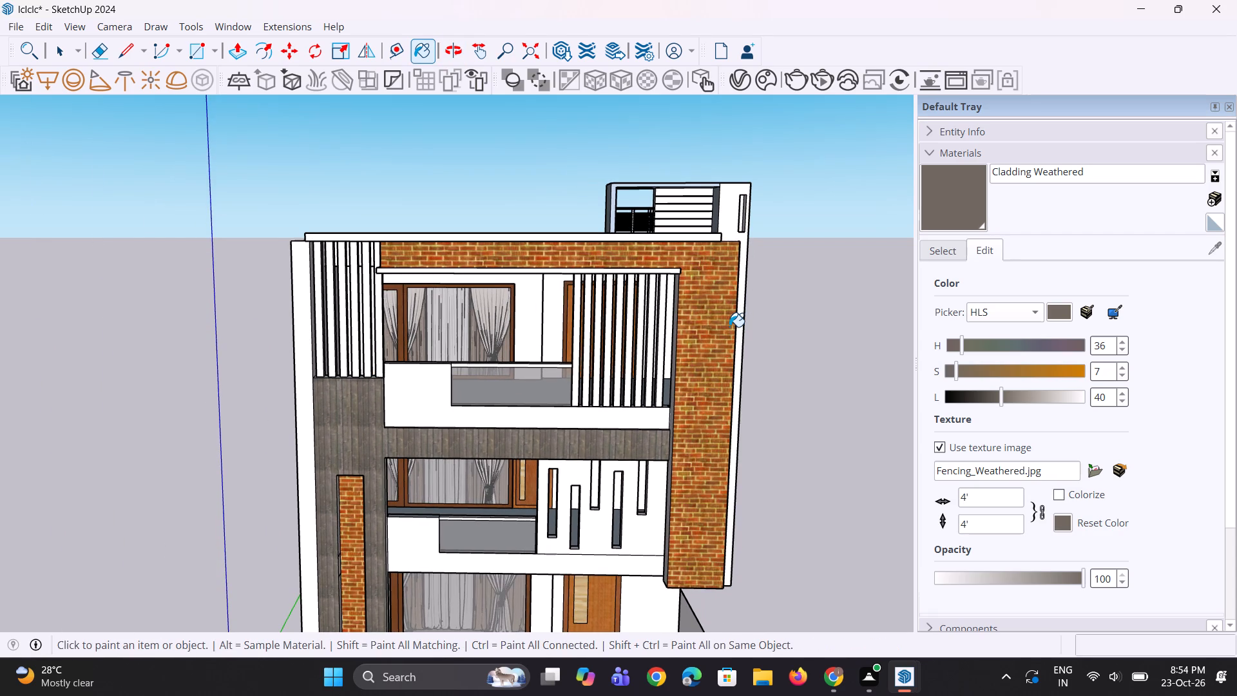
Examine the whole front facade and its lower floors from different distances and angles to judge the applied materials.
{"action": "scroll", "coordinate": [731, 321], "scroll_direction": "down", "scroll_amount": 2}
{"action": "scroll", "coordinate": [643, 267], "scroll_direction": "up", "scroll_amount": 2}
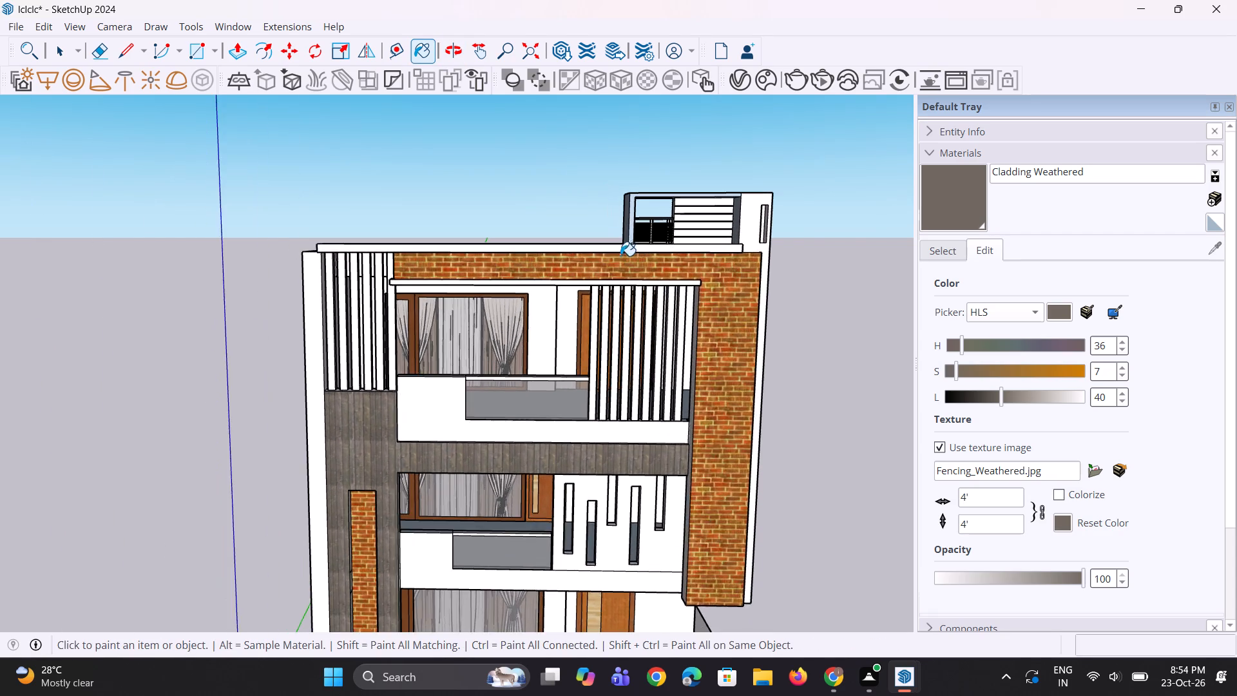
{"action": "scroll", "coordinate": [613, 256], "scroll_direction": "up", "scroll_amount": 9}
{"action": "scroll", "coordinate": [642, 362], "scroll_direction": "down", "scroll_amount": 8}
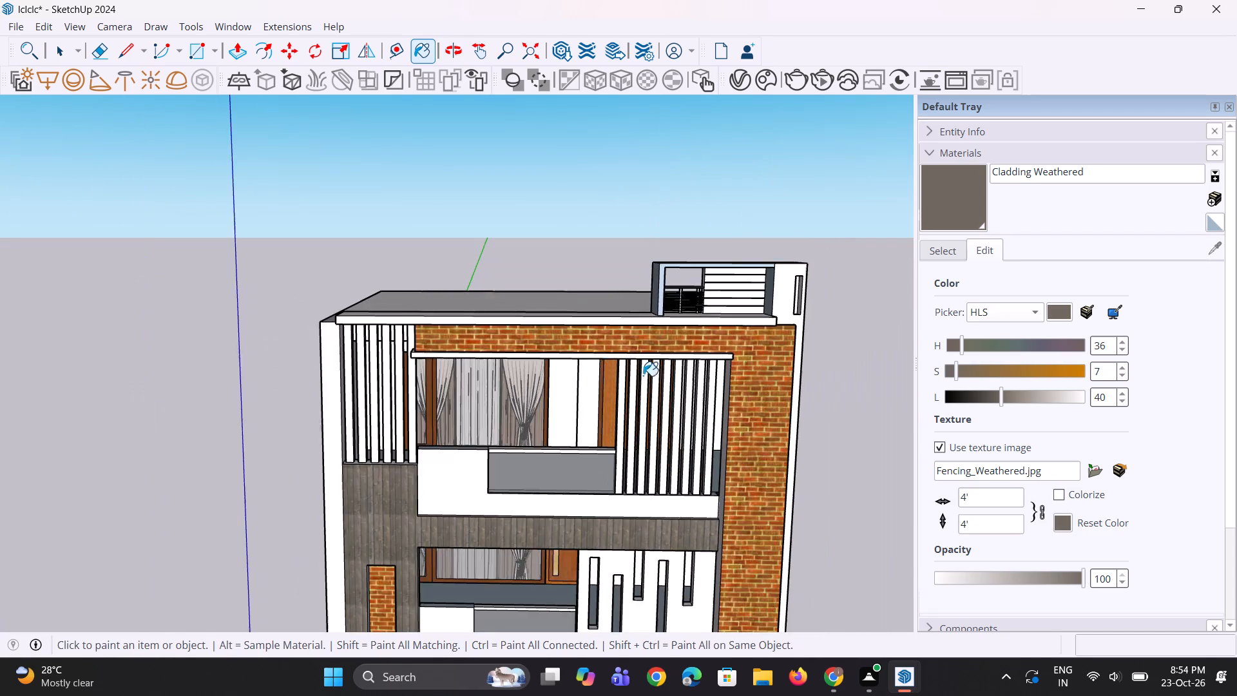
{"action": "scroll", "coordinate": [643, 376], "scroll_direction": "down", "scroll_amount": 6}
{"action": "middle_click_drag", "start_coordinate": [644, 442], "coordinate": [665, 379]}
{"action": "scroll", "coordinate": [612, 343], "scroll_direction": "down", "scroll_amount": 4}
{"action": "middle_click", "coordinate": [594, 384]}
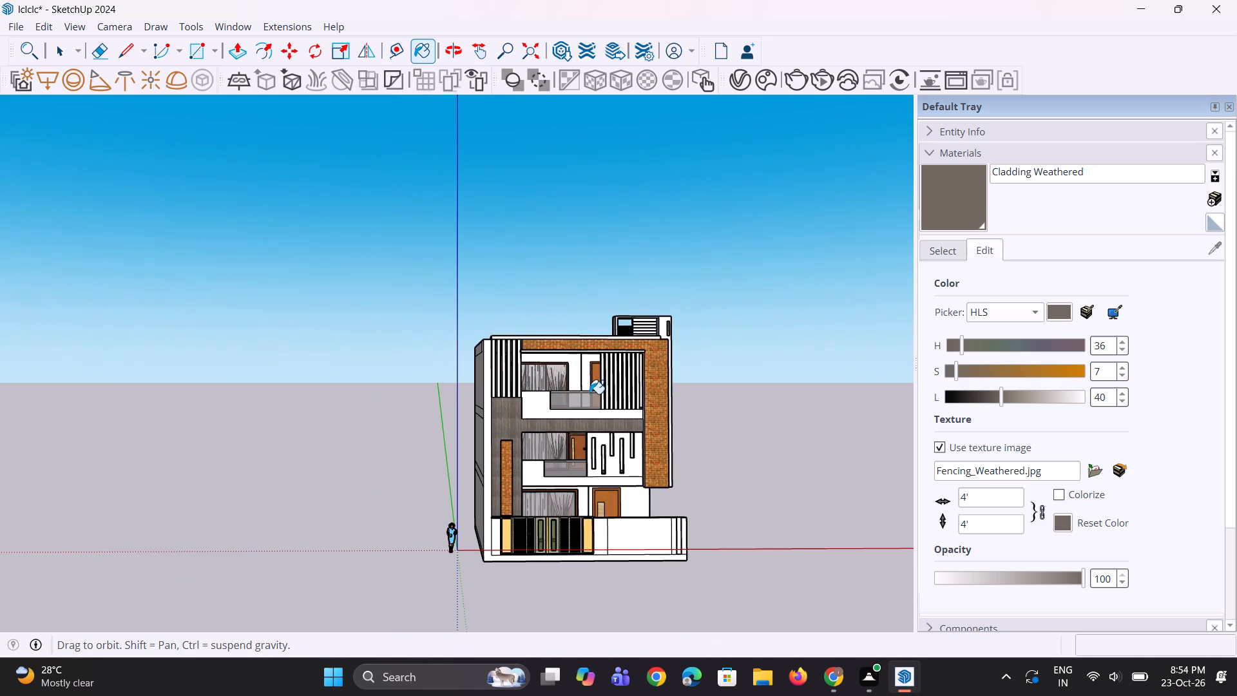
{"action": "scroll", "coordinate": [488, 550], "scroll_direction": "up", "scroll_amount": 3}
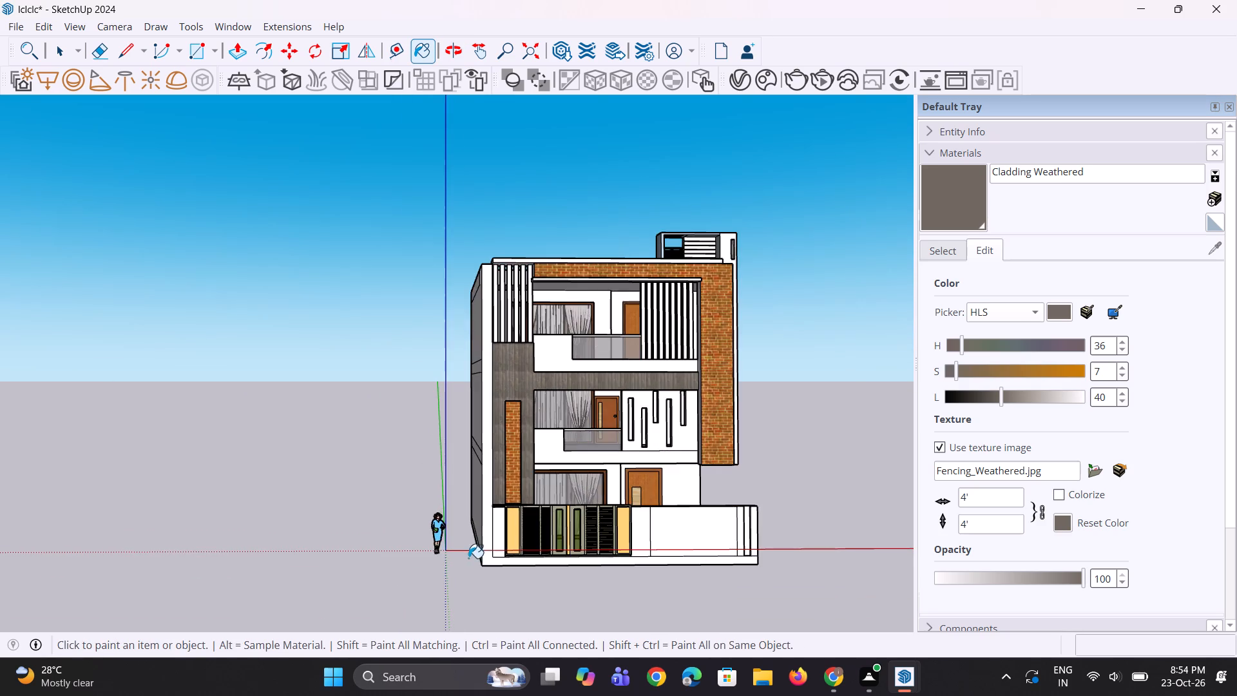
{"action": "scroll", "coordinate": [483, 514], "scroll_direction": "up", "scroll_amount": 7}
{"action": "key", "text": "space"}
{"action": "key", "text": "space"}
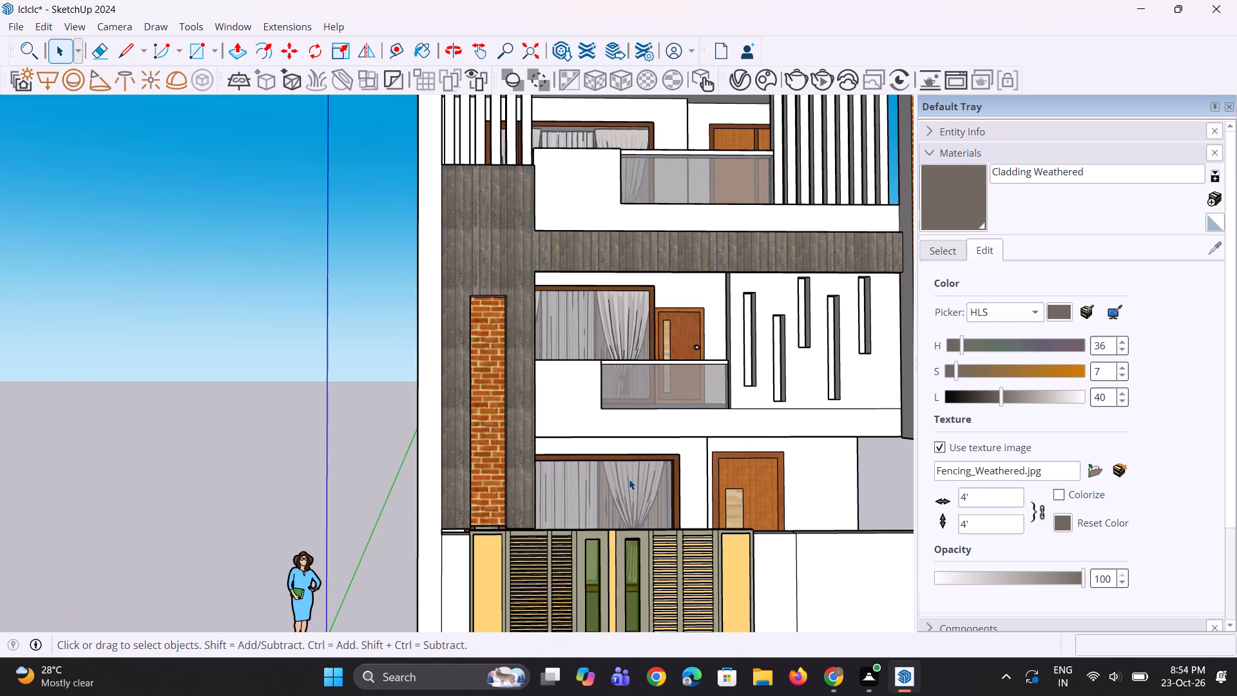
{"action": "key", "text": "space"}
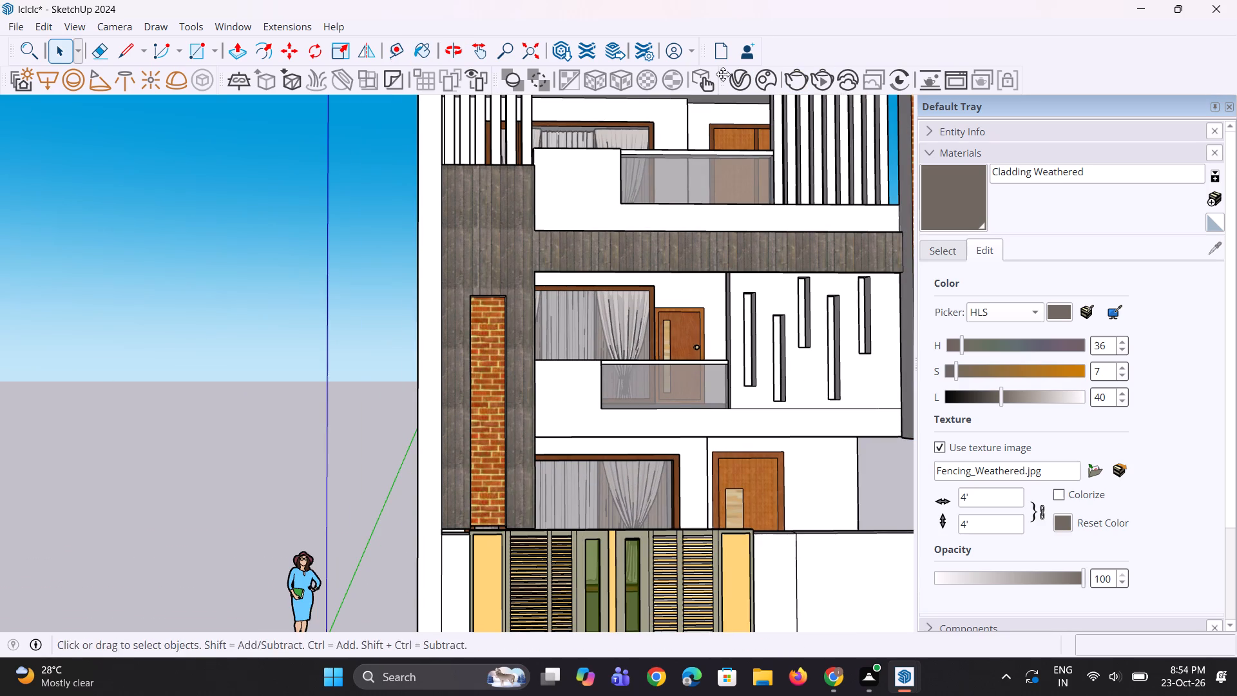
Create a Generic V-Ray material with a dark grey diffuse colour of about RGB 0.40, 0.38, 0.38.
{"action": "left_click", "coordinate": [736, 81]}
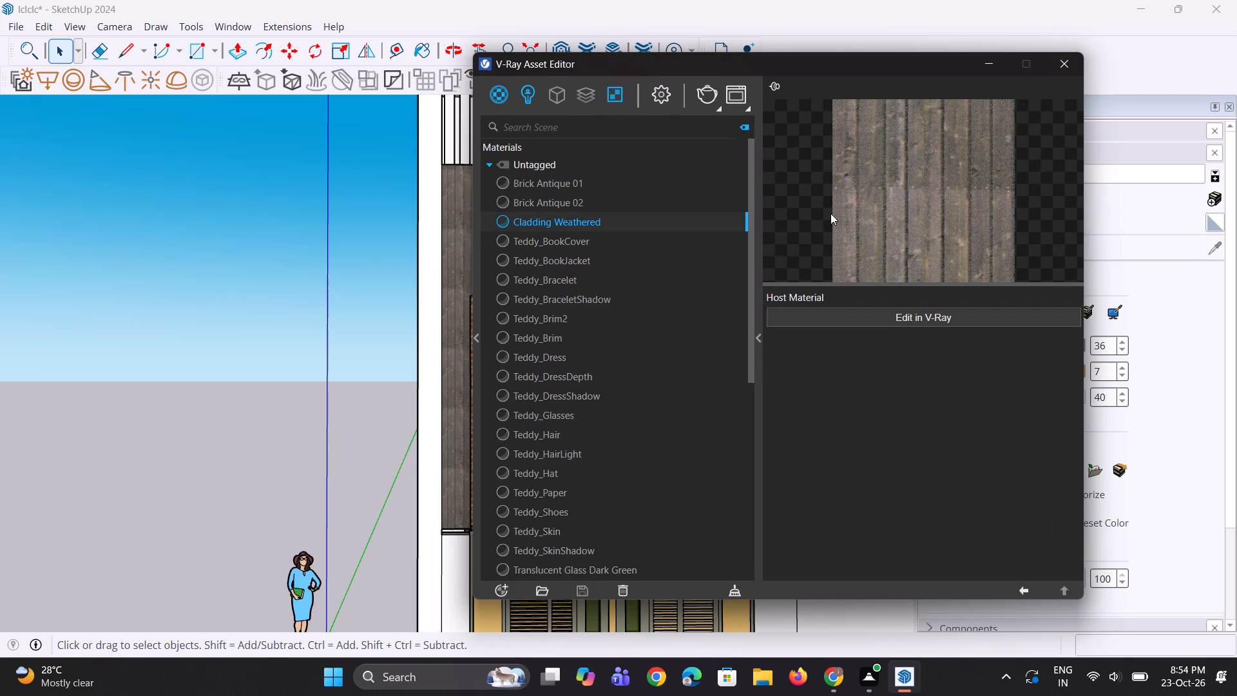
{"action": "right_click", "coordinate": [505, 94]}
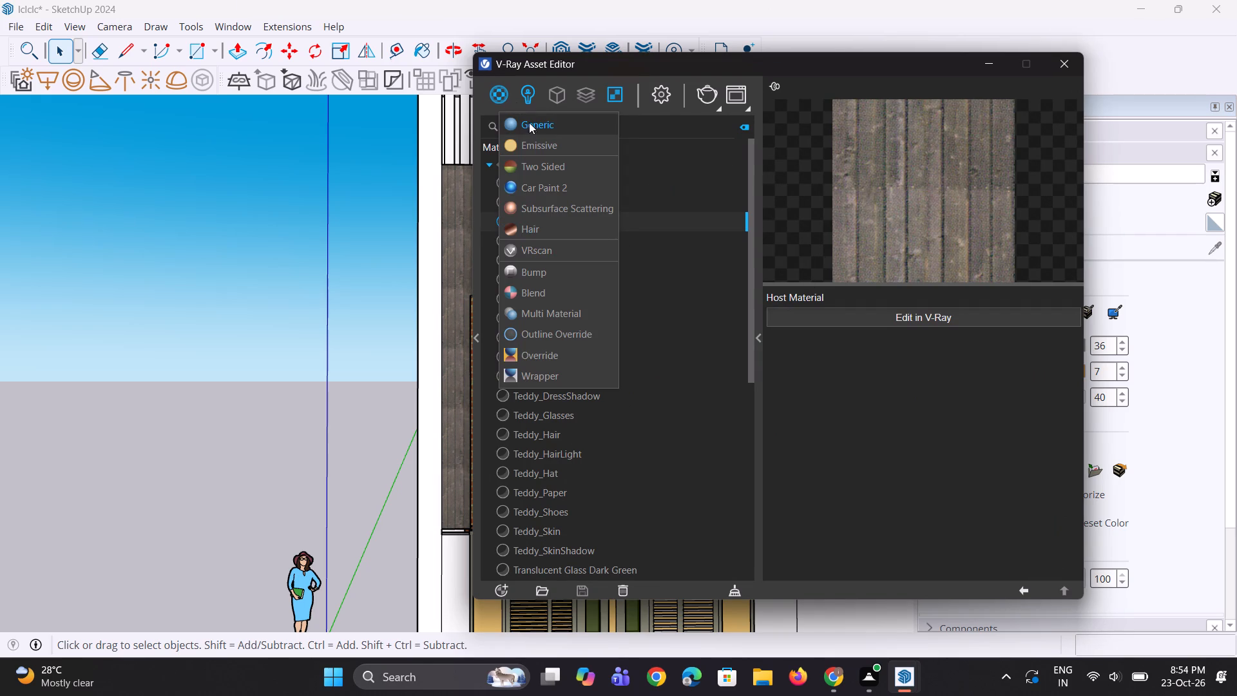
{"action": "left_click", "coordinate": [530, 124]}
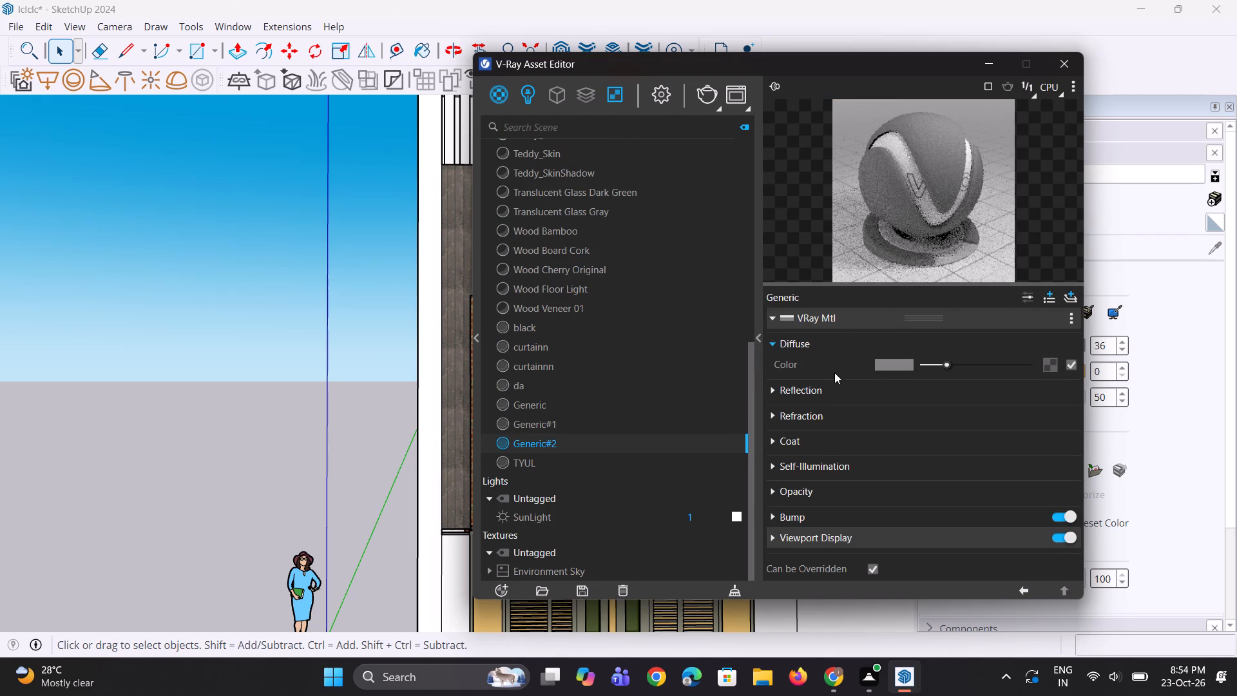
{"action": "left_click", "coordinate": [908, 363]}
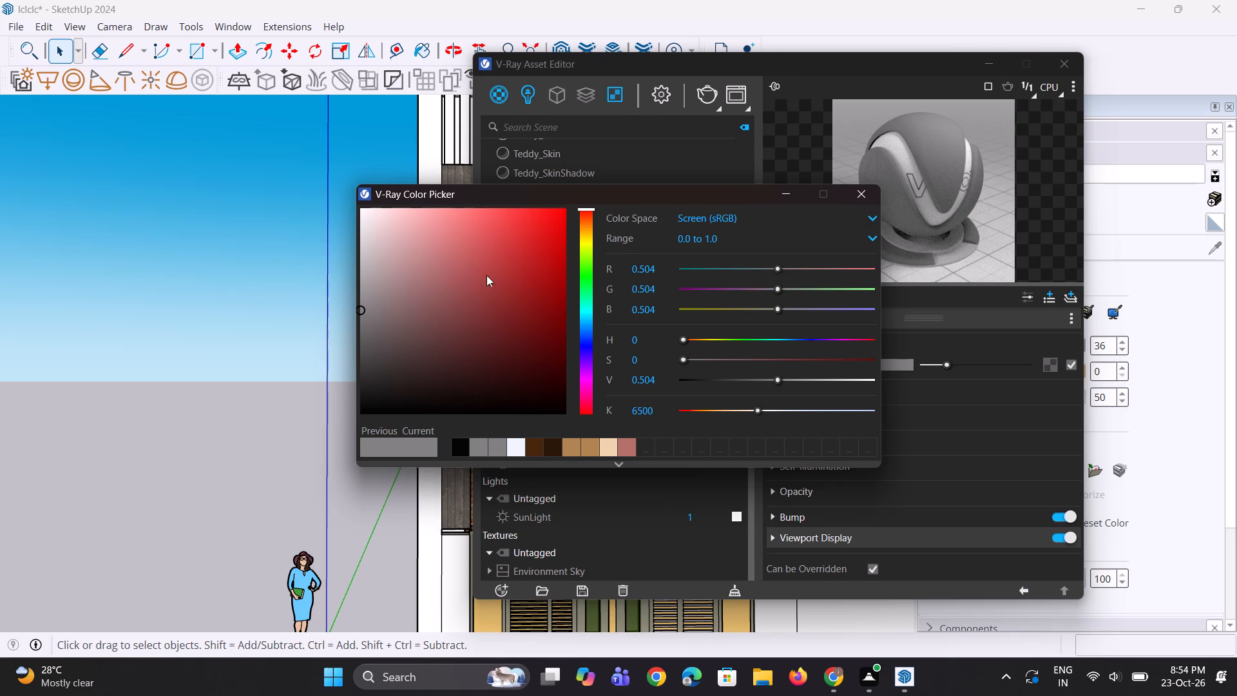
{"action": "left_click_drag", "start_coordinate": [419, 298], "coordinate": [370, 332]}
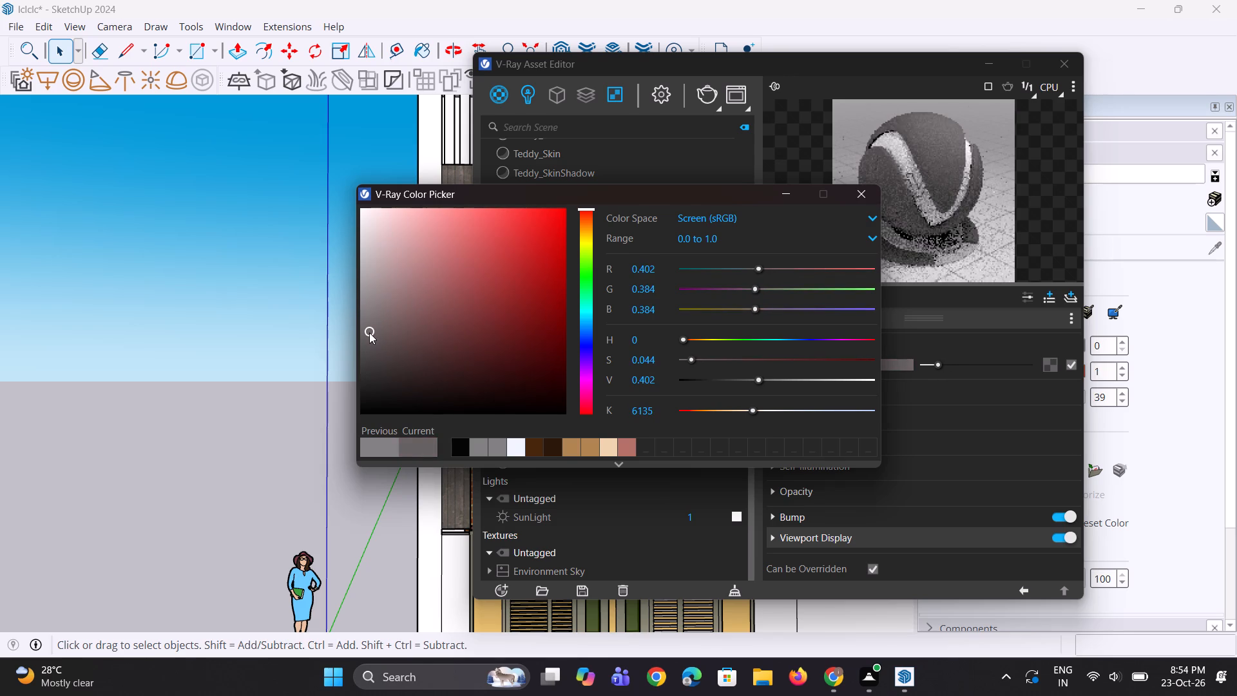
{"action": "left_click", "coordinate": [792, 195]}
{"action": "left_click", "coordinate": [950, 362]}
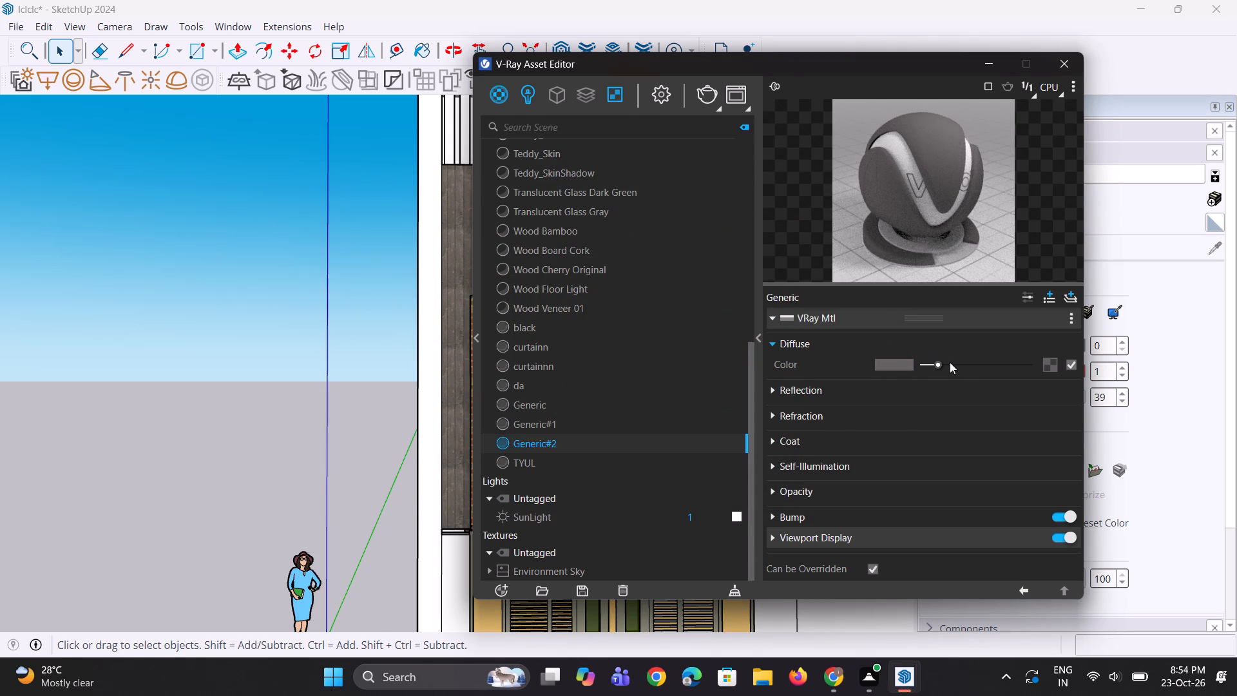
{"action": "left_click_drag", "start_coordinate": [949, 363], "coordinate": [942, 365]}
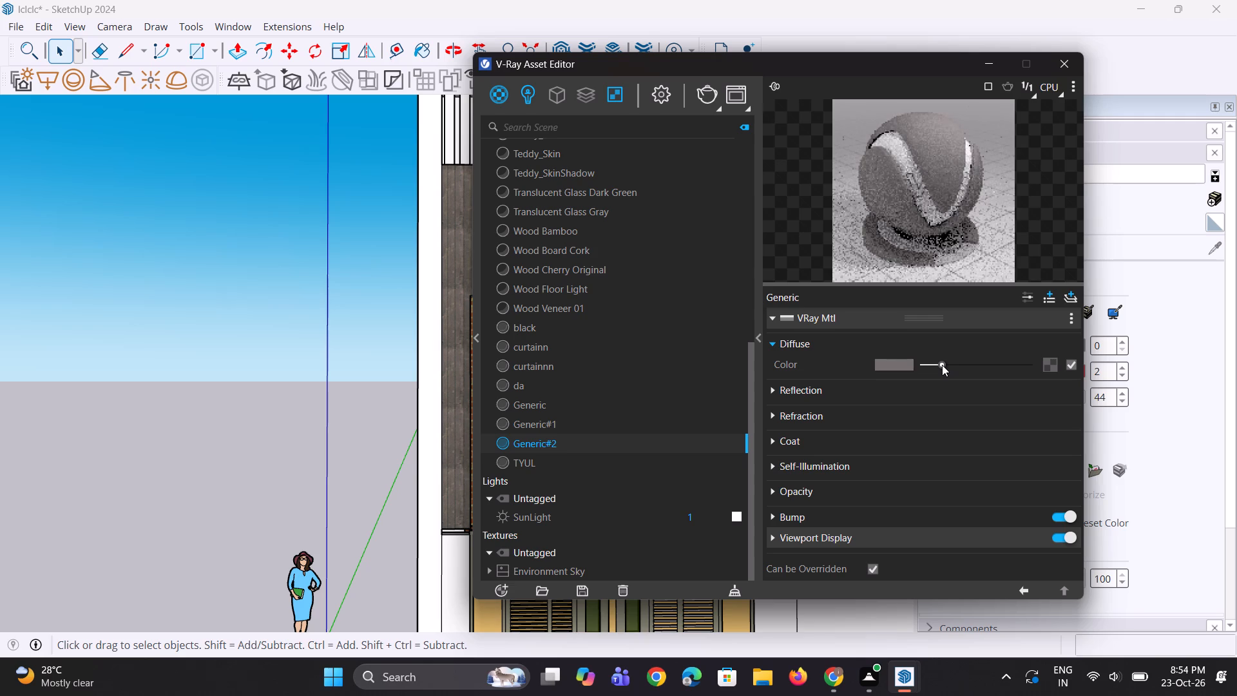
{"action": "left_click", "coordinate": [934, 360]}
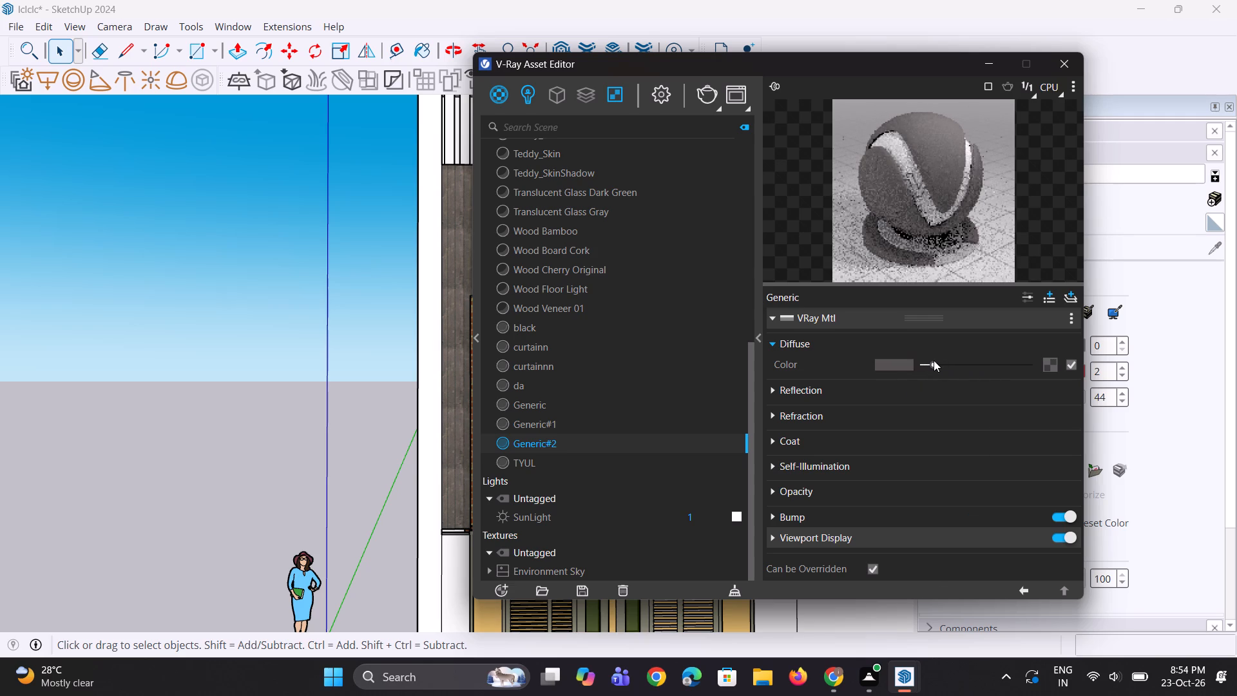
{"action": "left_click_drag", "start_coordinate": [931, 360], "coordinate": [938, 360]}
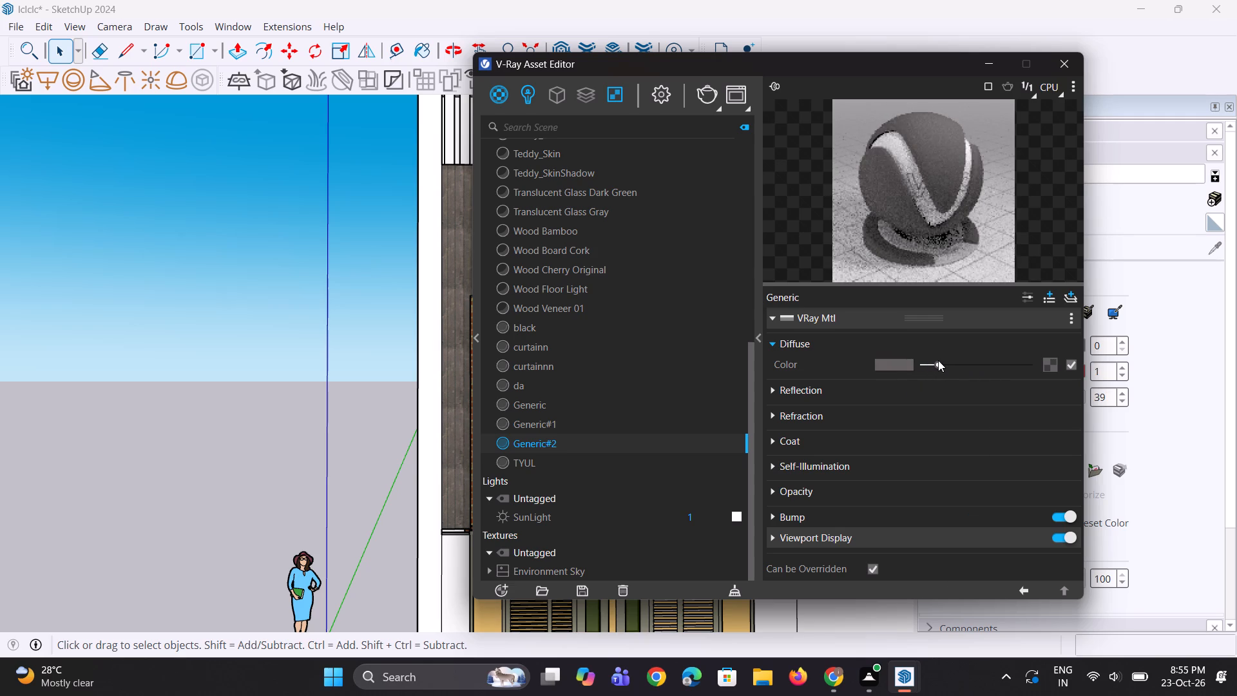
{"action": "left_click", "coordinate": [917, 204]}
Give the new grey V-Ray material a dark grey reflection colour and a reflection glossiness of 0.95.
{"action": "left_click", "coordinate": [872, 381]}
{"action": "left_click", "coordinate": [935, 407]}
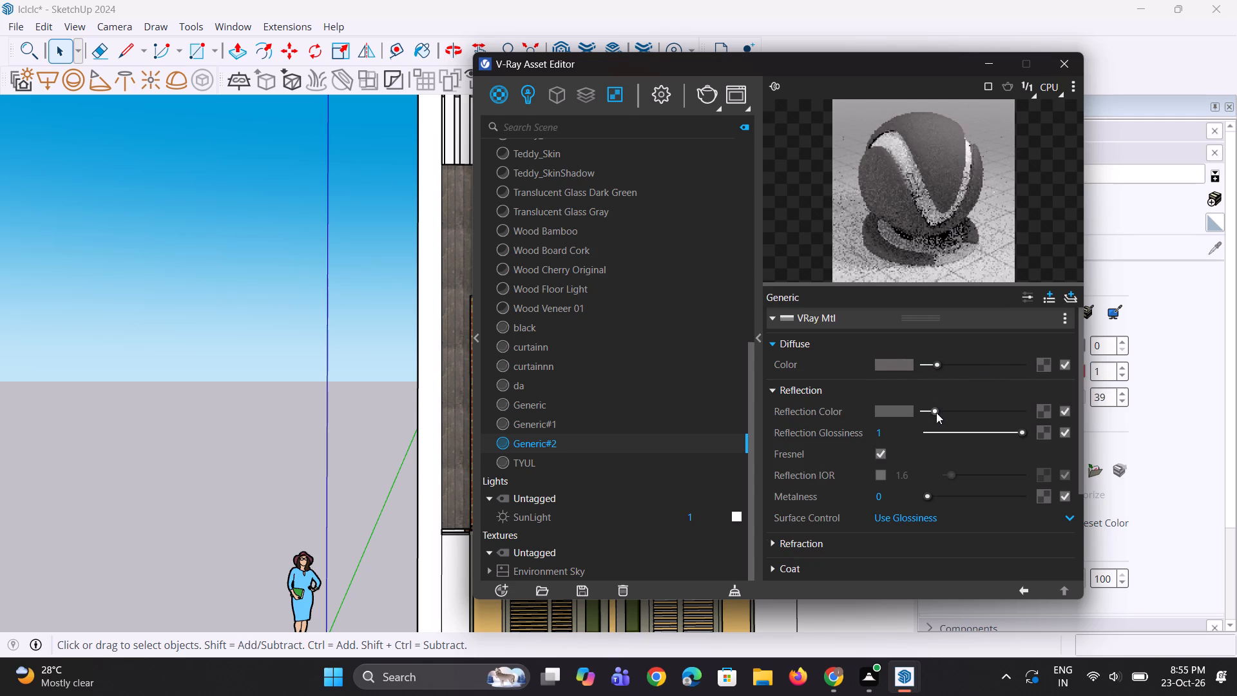
{"action": "left_click_drag", "start_coordinate": [890, 430], "coordinate": [861, 437]}
{"action": "key", "text": "0"}
{"action": "key", "text": "period"}
{"action": "key", "text": "9"}
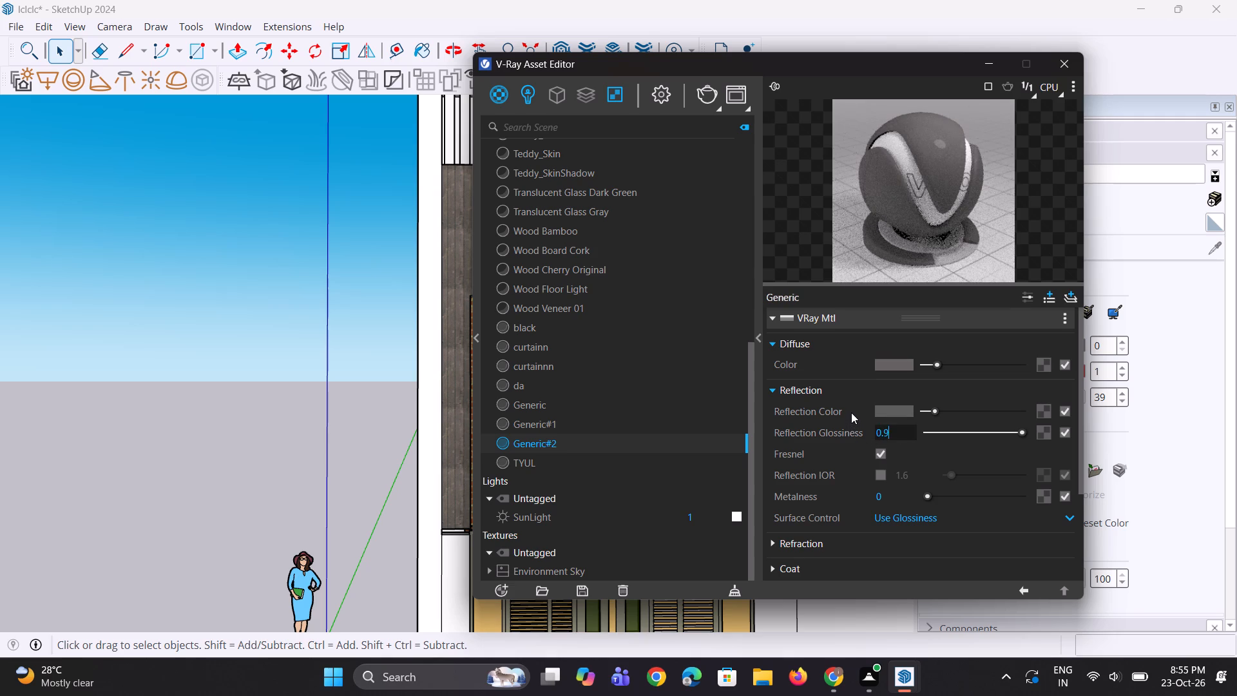
{"action": "key", "text": "5"}
{"action": "key", "text": "Return"}
{"action": "double_click", "coordinate": [923, 194]}
{"action": "left_click", "coordinate": [990, 62]}
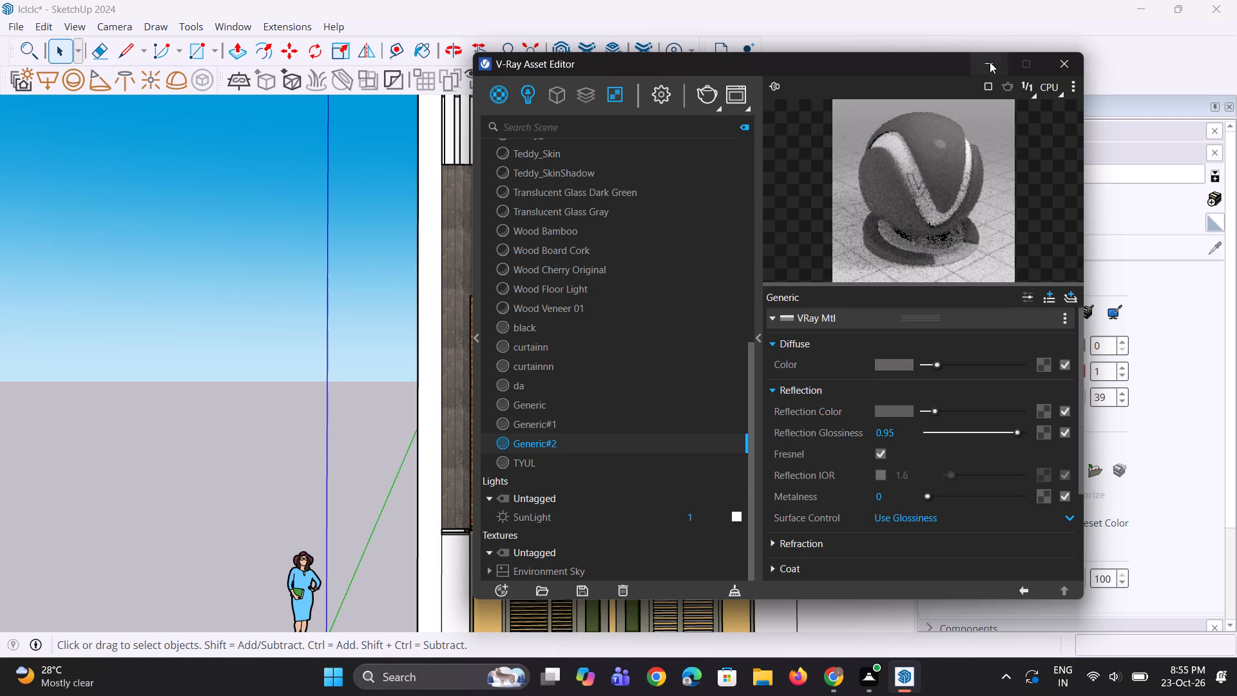
Paint the front faces of the six vertical fins above the weathered cladding column with the grey Generic#2 material.
{"action": "left_click", "coordinate": [918, 207]}
{"action": "scroll", "coordinate": [408, 382], "scroll_direction": "down", "scroll_amount": 7}
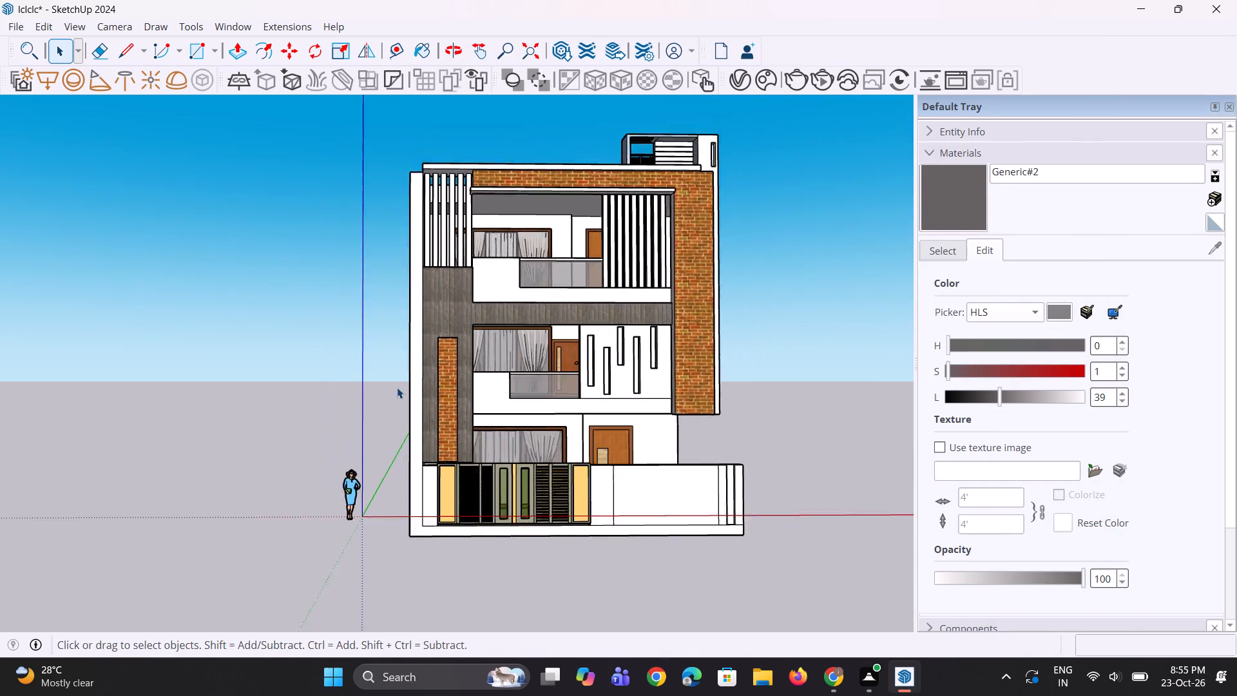
{"action": "scroll", "coordinate": [397, 387], "scroll_direction": "down", "scroll_amount": 1}
{"action": "scroll", "coordinate": [383, 224], "scroll_direction": "up", "scroll_amount": 10}
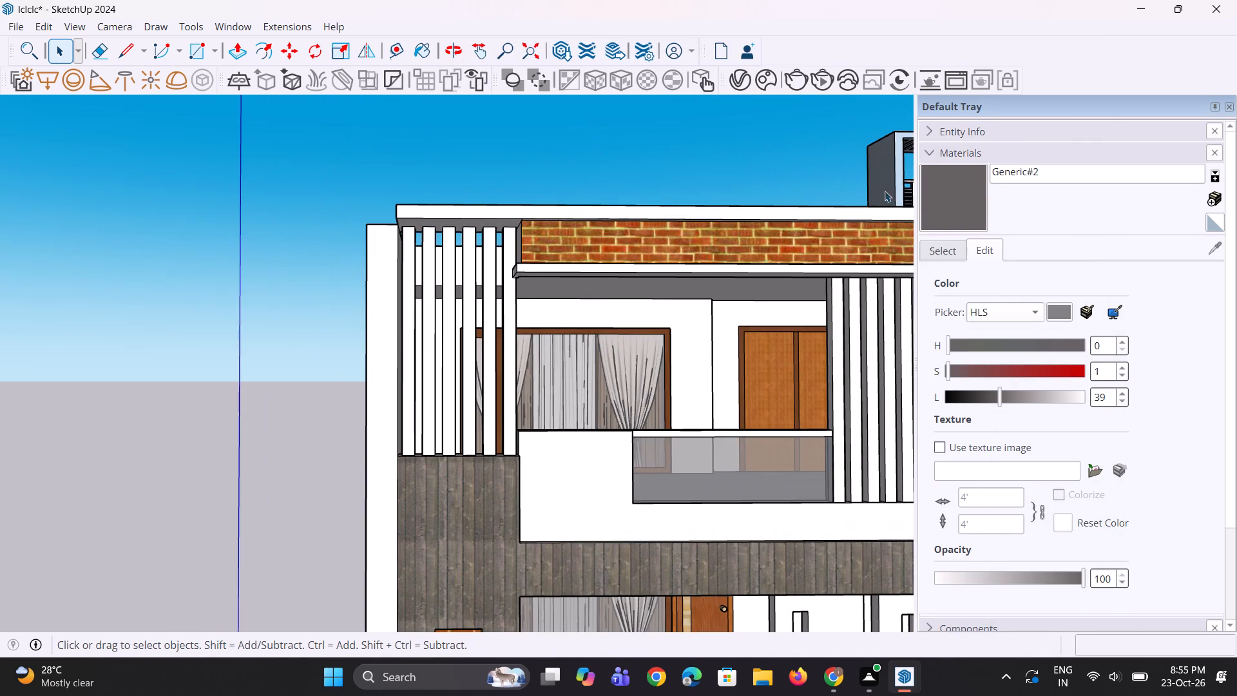
{"action": "left_click", "coordinate": [901, 189]}
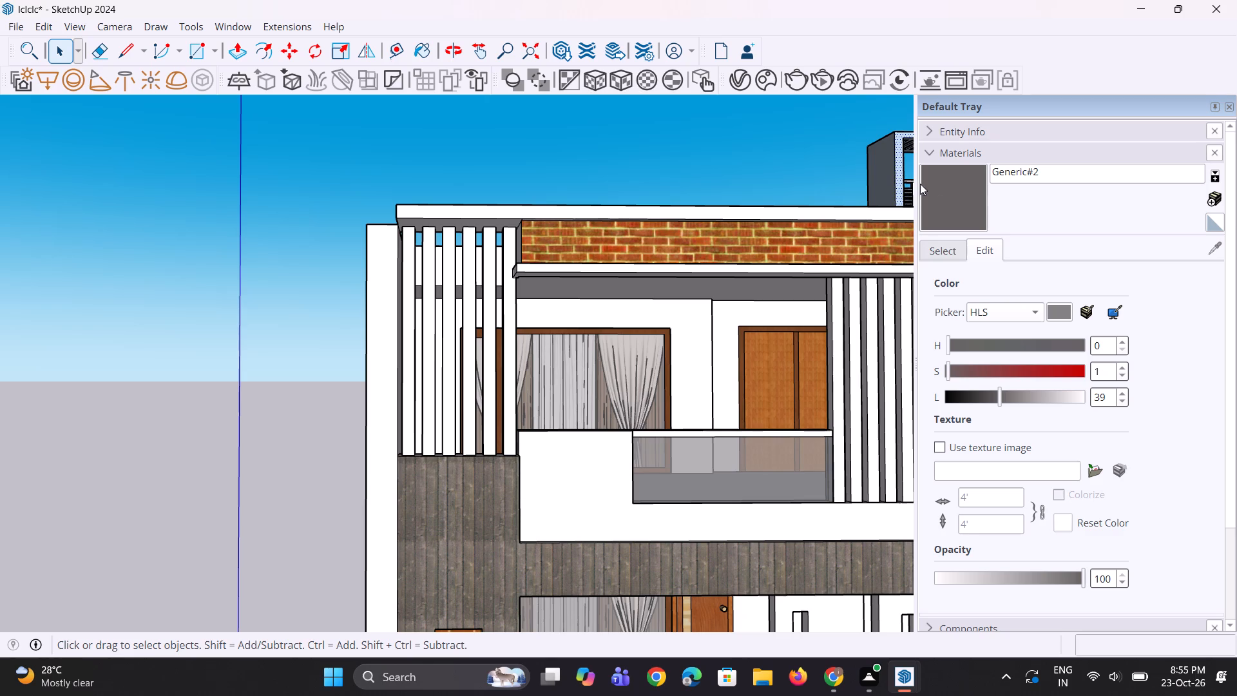
{"action": "left_click", "coordinate": [945, 208]}
{"action": "scroll", "coordinate": [330, 311], "scroll_direction": "up", "scroll_amount": 1}
{"action": "scroll", "coordinate": [430, 255], "scroll_direction": "up", "scroll_amount": 6}
{"action": "left_click", "coordinate": [403, 252]}
{"action": "left_click", "coordinate": [454, 235]}
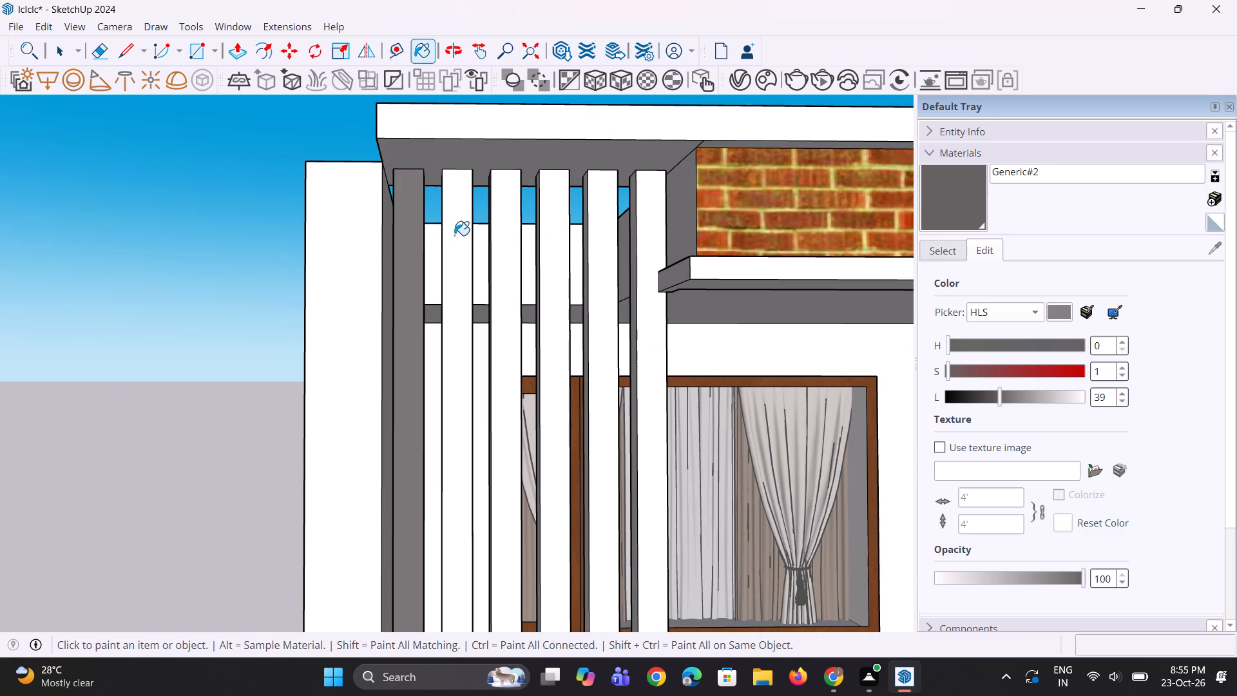
{"action": "left_click", "coordinate": [515, 226]}
{"action": "left_click", "coordinate": [560, 237]}
{"action": "left_click", "coordinate": [601, 234]}
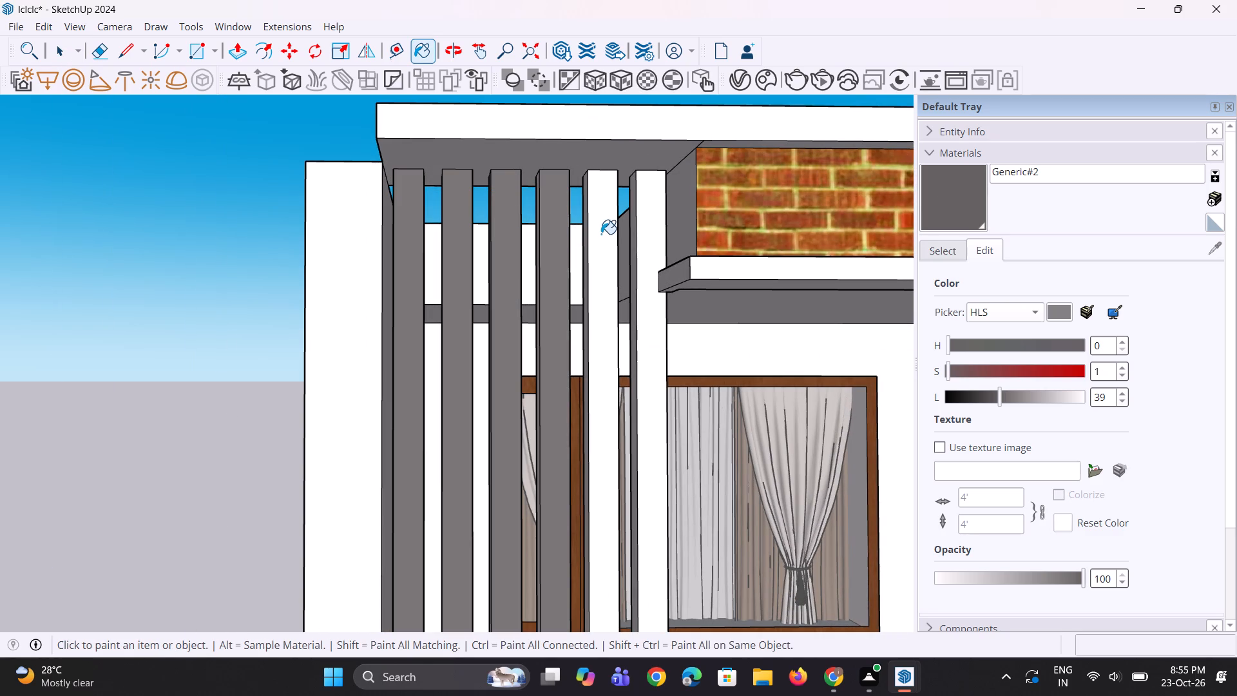
{"action": "left_click", "coordinate": [649, 251]}
Paint the front edges of the roof slab and the top-floor balcony canopy with Generic#2.
{"action": "scroll", "coordinate": [510, 256], "scroll_direction": "down", "scroll_amount": 5}
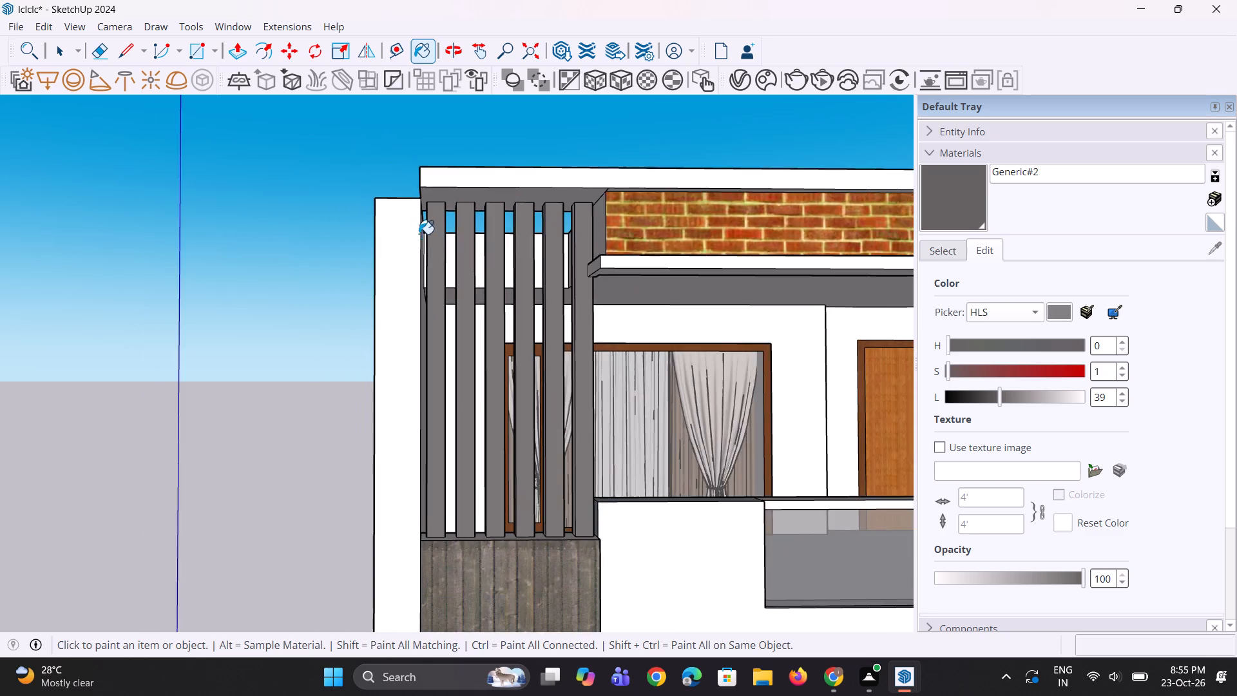
{"action": "scroll", "coordinate": [419, 234], "scroll_direction": "down", "scroll_amount": 3}
{"action": "middle_click_drag", "start_coordinate": [495, 239], "coordinate": [499, 288]}
{"action": "scroll", "coordinate": [519, 228], "scroll_direction": "up", "scroll_amount": 2}
{"action": "left_click", "coordinate": [524, 220]}
{"action": "scroll", "coordinate": [443, 226], "scroll_direction": "down", "scroll_amount": 2}
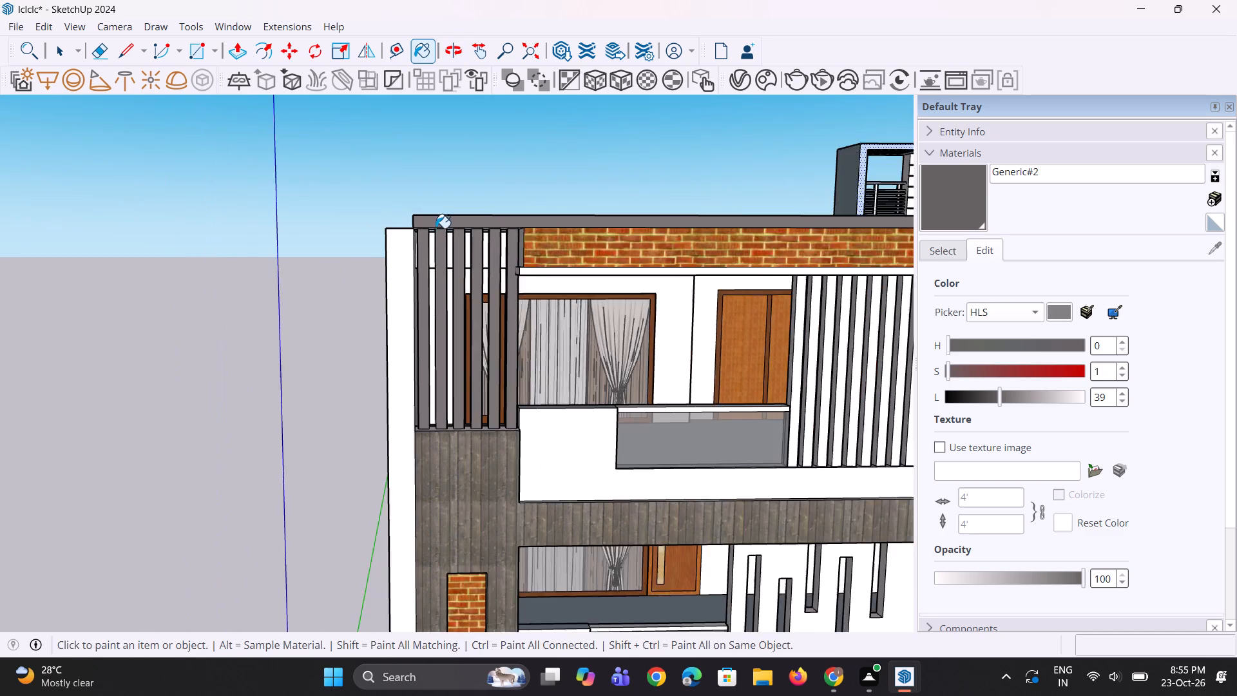
{"action": "scroll", "coordinate": [436, 228], "scroll_direction": "down", "scroll_amount": 10}
{"action": "scroll", "coordinate": [555, 248], "scroll_direction": "up", "scroll_amount": 2}
{"action": "scroll", "coordinate": [679, 256], "scroll_direction": "up", "scroll_amount": 6}
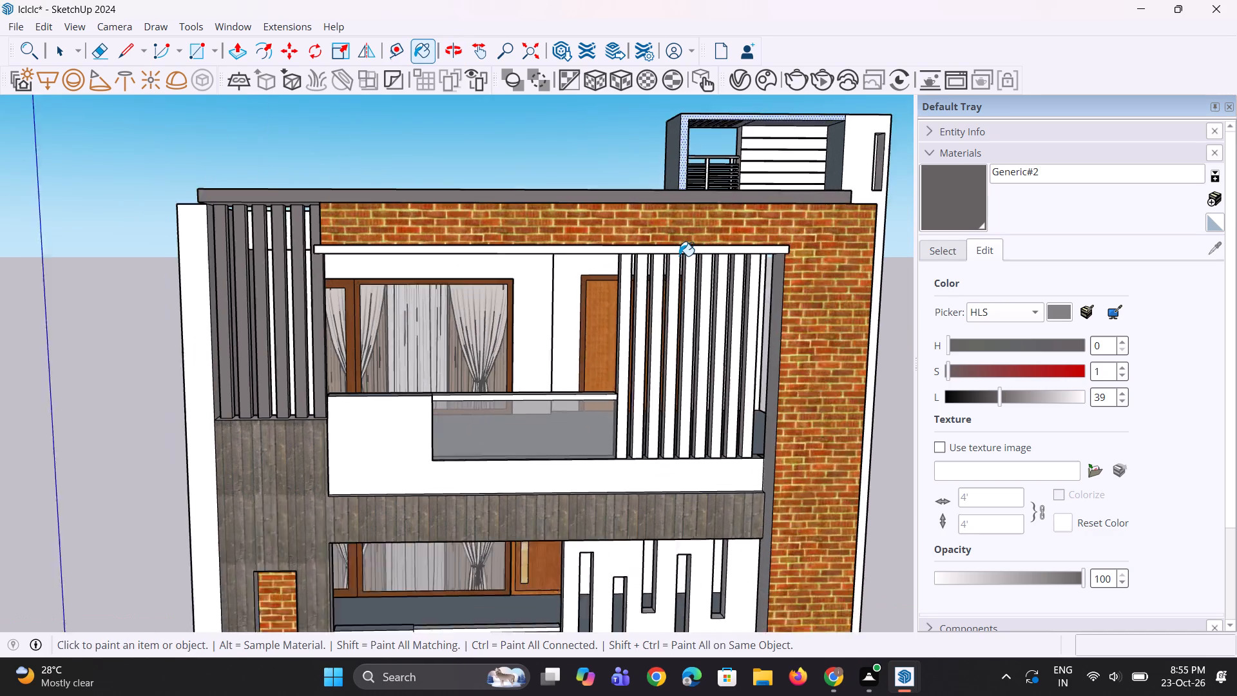
{"action": "left_click", "coordinate": [687, 249]}
Paint the front faces of the nine vertical fins beside the top-floor balcony's glass railing with Generic#2.
{"action": "scroll", "coordinate": [656, 304], "scroll_direction": "up", "scroll_amount": 6}
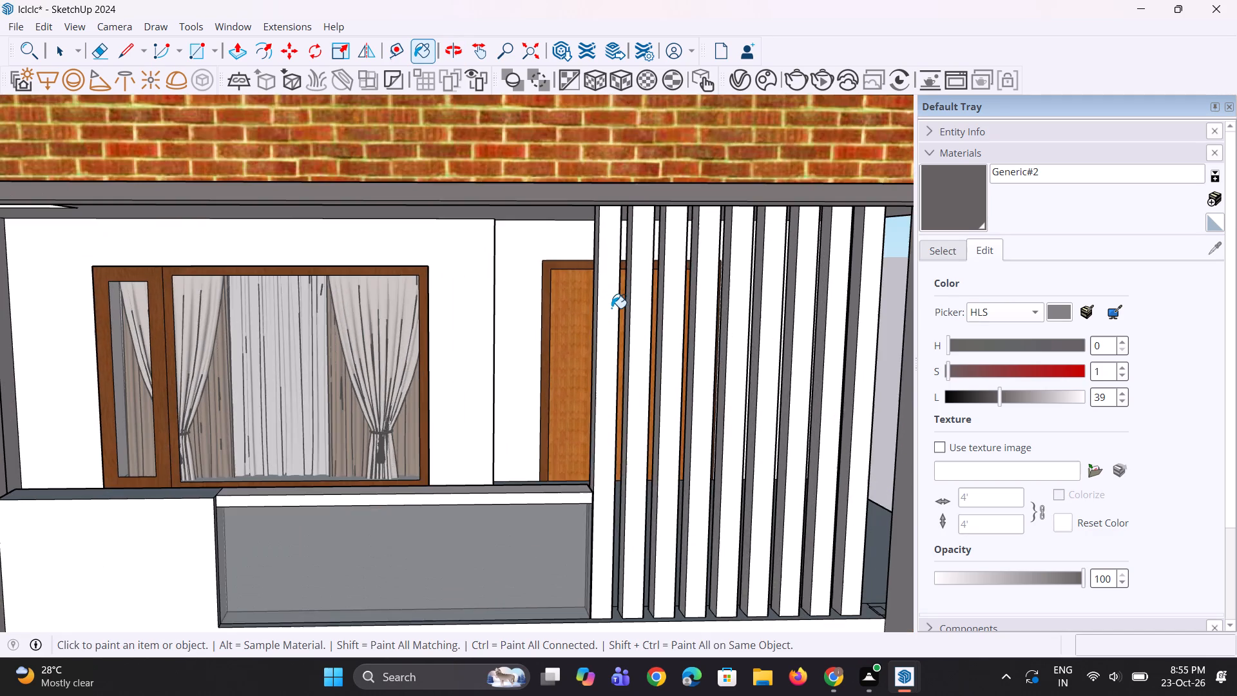
{"action": "left_click", "coordinate": [611, 307]}
{"action": "scroll", "coordinate": [635, 299], "scroll_direction": "up", "scroll_amount": 3}
{"action": "left_click", "coordinate": [637, 298]}
{"action": "left_click", "coordinate": [683, 287]}
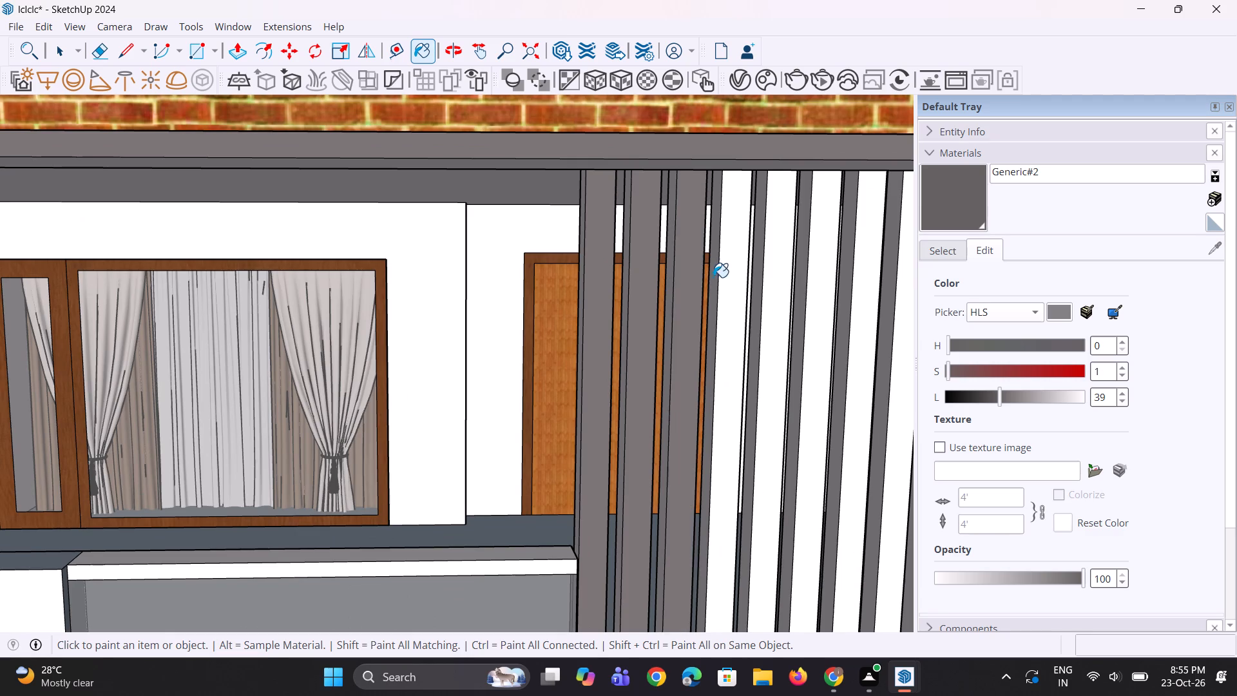
{"action": "scroll", "coordinate": [716, 276], "scroll_direction": "up", "scroll_amount": 2}
{"action": "left_click", "coordinate": [728, 274]}
{"action": "left_click", "coordinate": [780, 274]}
{"action": "scroll", "coordinate": [648, 266], "scroll_direction": "down", "scroll_amount": 4}
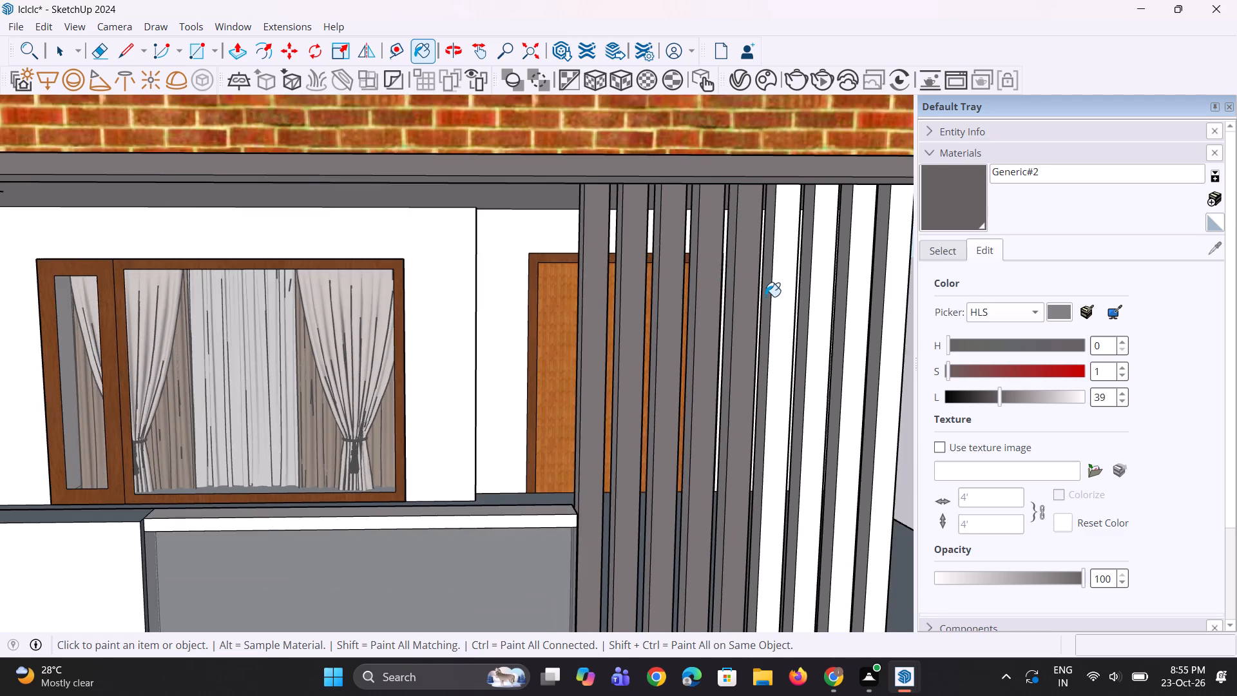
{"action": "scroll", "coordinate": [765, 296], "scroll_direction": "up", "scroll_amount": 2}
{"action": "left_click", "coordinate": [785, 296]}
{"action": "scroll", "coordinate": [590, 300], "scroll_direction": "down", "scroll_amount": 3}
{"action": "scroll", "coordinate": [737, 273], "scroll_direction": "up", "scroll_amount": 2}
{"action": "left_click", "coordinate": [771, 282]}
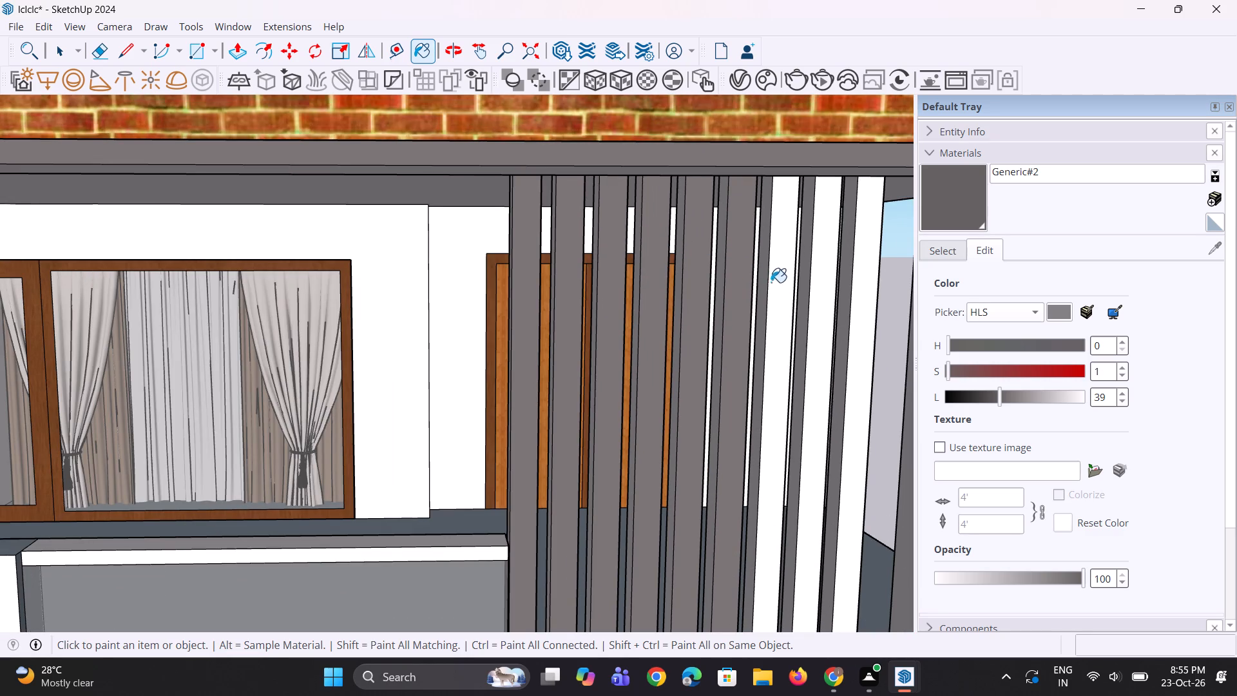
{"action": "left_click", "coordinate": [812, 270]}
{"action": "left_click", "coordinate": [860, 274]}
{"action": "scroll", "coordinate": [727, 255], "scroll_direction": "down", "scroll_amount": 8}
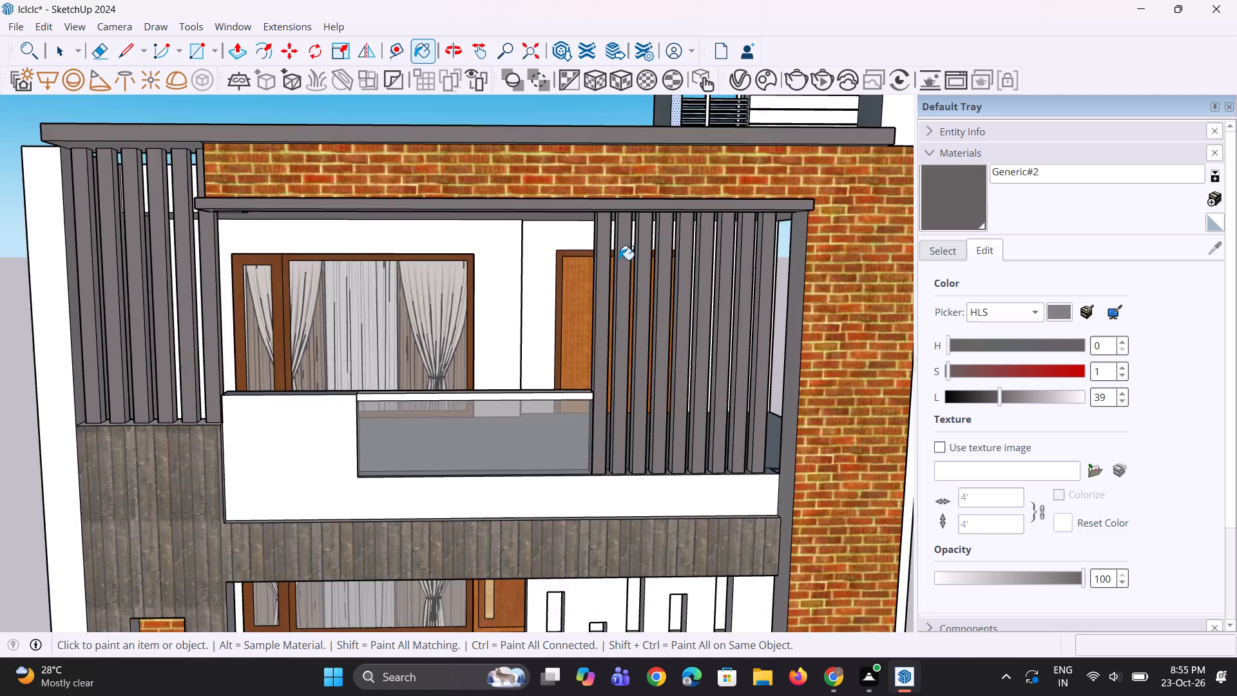
Paint the side faces of the nine balcony fins that face the curtained window with Generic#2.
{"action": "scroll", "coordinate": [619, 260], "scroll_direction": "up", "scroll_amount": 1}
{"action": "middle_click_drag", "start_coordinate": [619, 260], "coordinate": [767, 252]}
{"action": "scroll", "coordinate": [660, 271], "scroll_direction": "up", "scroll_amount": 2}
{"action": "scroll", "coordinate": [590, 288], "scroll_direction": "up", "scroll_amount": 6}
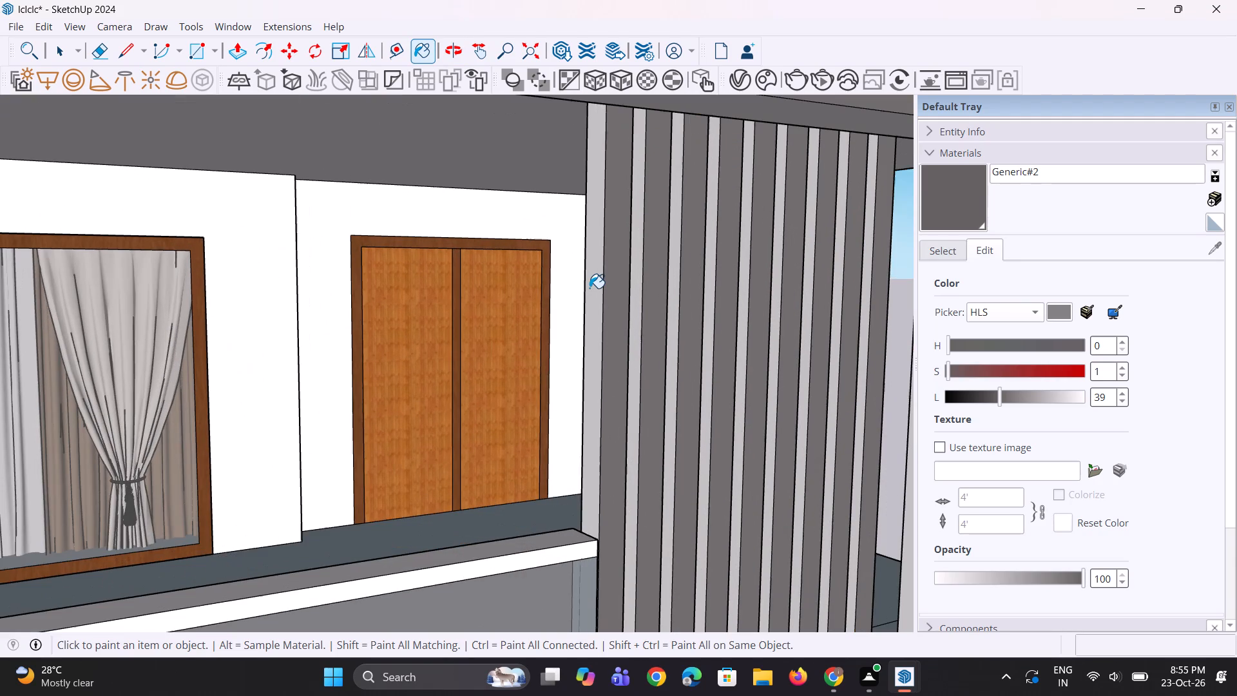
{"action": "left_click", "coordinate": [590, 288]}
{"action": "left_click", "coordinate": [636, 294]}
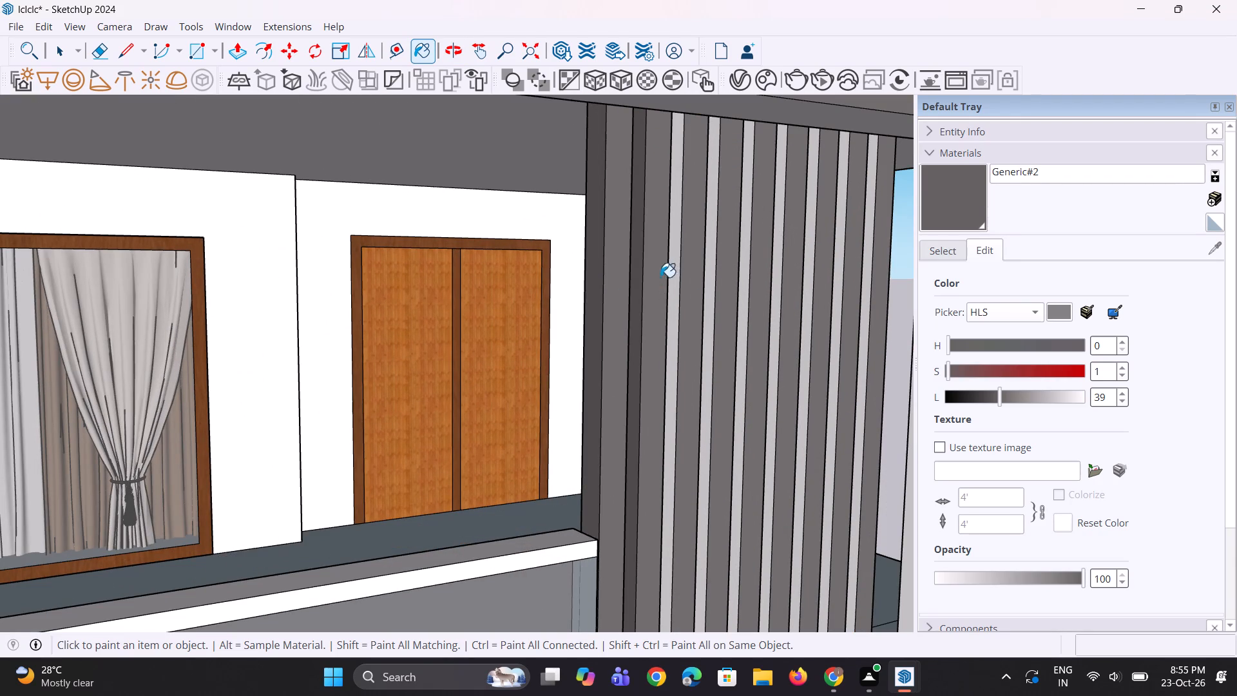
{"action": "left_click", "coordinate": [675, 285]}
{"action": "scroll", "coordinate": [720, 282], "scroll_direction": "up", "scroll_amount": 2}
{"action": "left_click", "coordinate": [706, 283]}
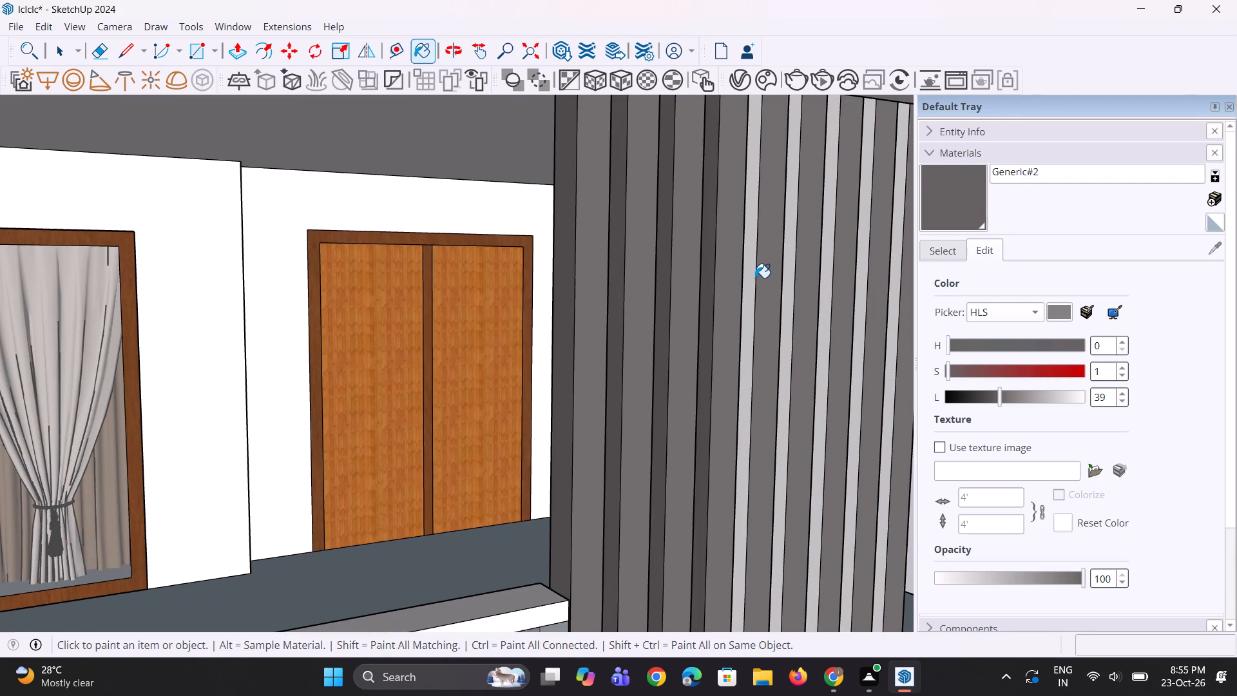
{"action": "scroll", "coordinate": [755, 277], "scroll_direction": "up", "scroll_amount": 1}
{"action": "left_click", "coordinate": [749, 276]}
{"action": "left_click", "coordinate": [791, 276]}
{"action": "scroll", "coordinate": [593, 263], "scroll_direction": "down", "scroll_amount": 4}
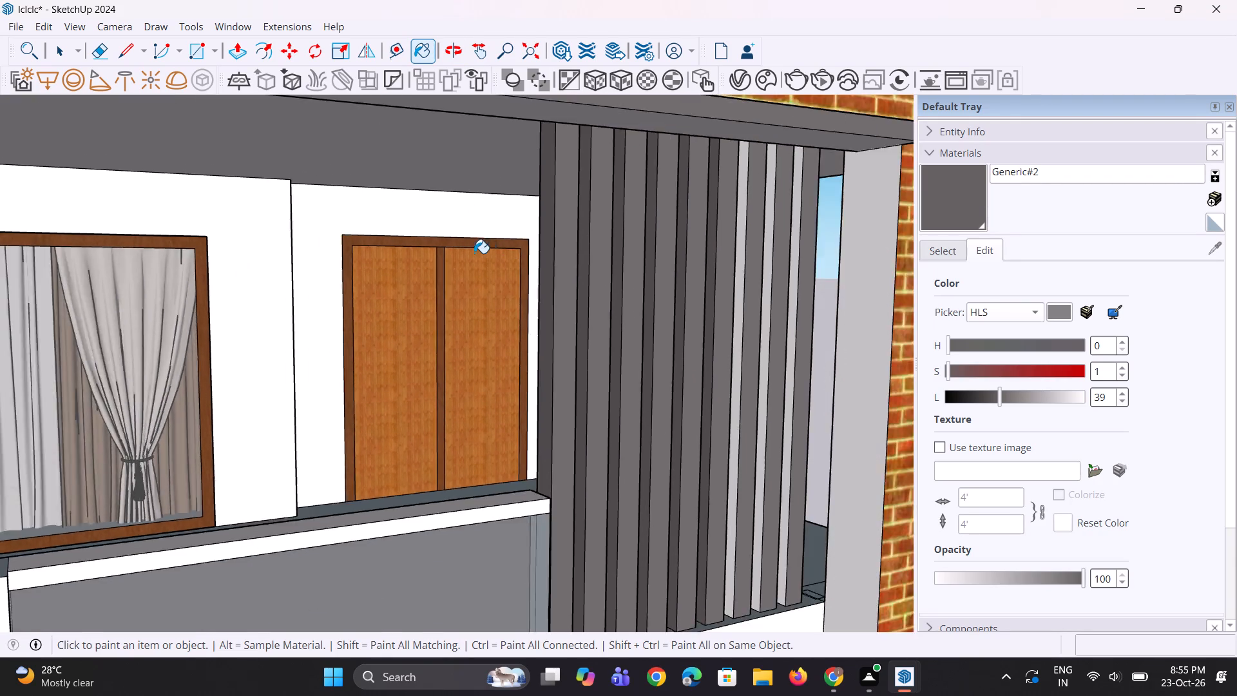
{"action": "scroll", "coordinate": [474, 253], "scroll_direction": "down", "scroll_amount": 3}
{"action": "scroll", "coordinate": [729, 251], "scroll_direction": "up", "scroll_amount": 9}
{"action": "left_click", "coordinate": [664, 273]}
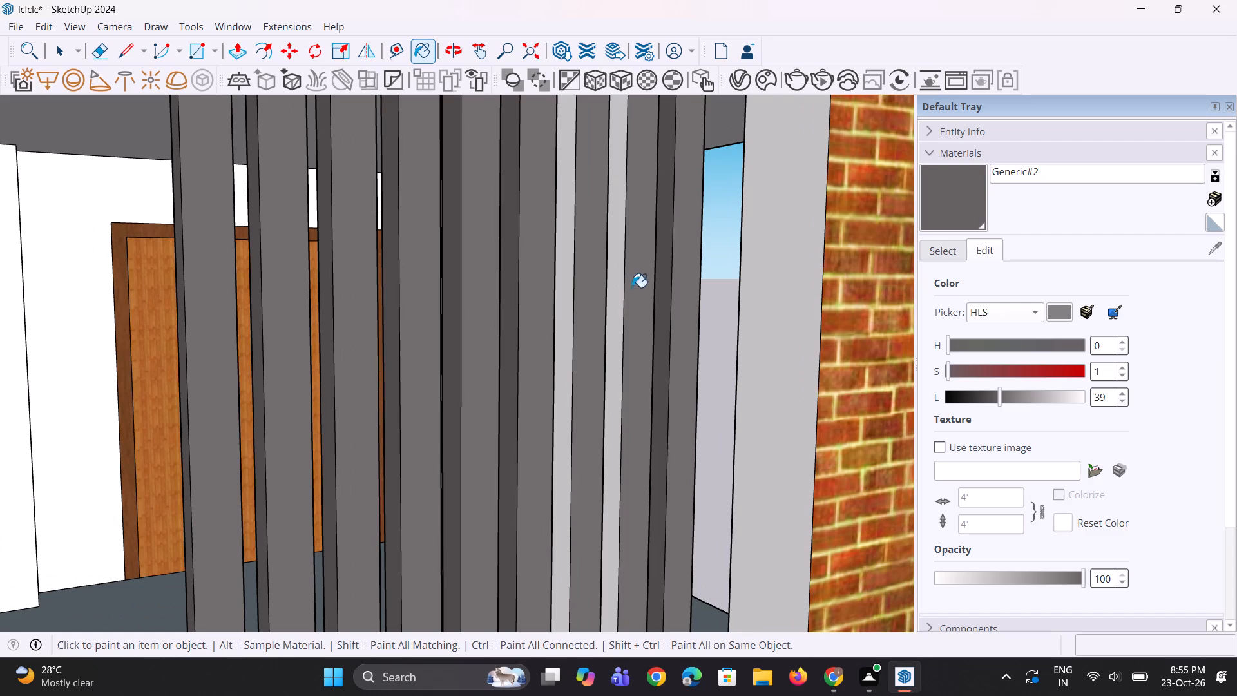
{"action": "left_click", "coordinate": [615, 289]}
{"action": "left_click", "coordinate": [569, 297]}
Paint the opposite side faces of the nine balcony fins, facing the tall brick column, with Generic#2.
{"action": "middle_click_drag", "start_coordinate": [628, 280], "coordinate": [451, 289]}
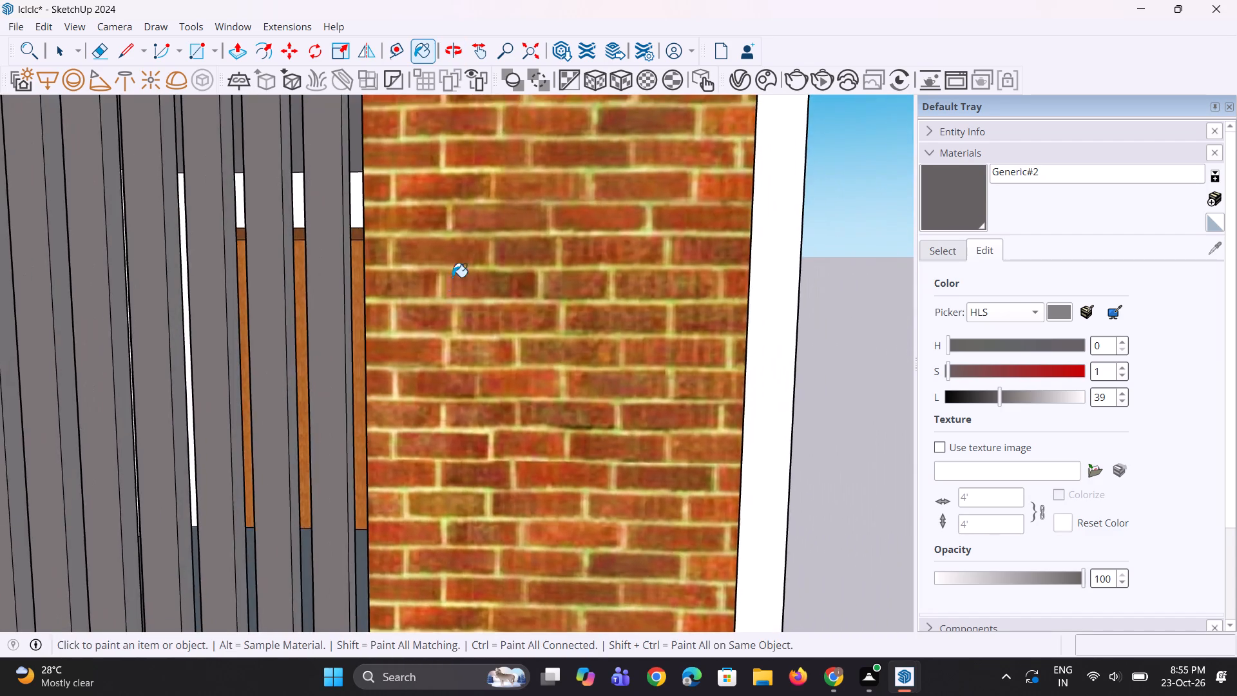
{"action": "scroll", "coordinate": [472, 254], "scroll_direction": "down", "scroll_amount": 9}
{"action": "middle_click_drag", "start_coordinate": [336, 284], "coordinate": [214, 298]}
{"action": "scroll", "coordinate": [187, 297], "scroll_direction": "up", "scroll_amount": 2}
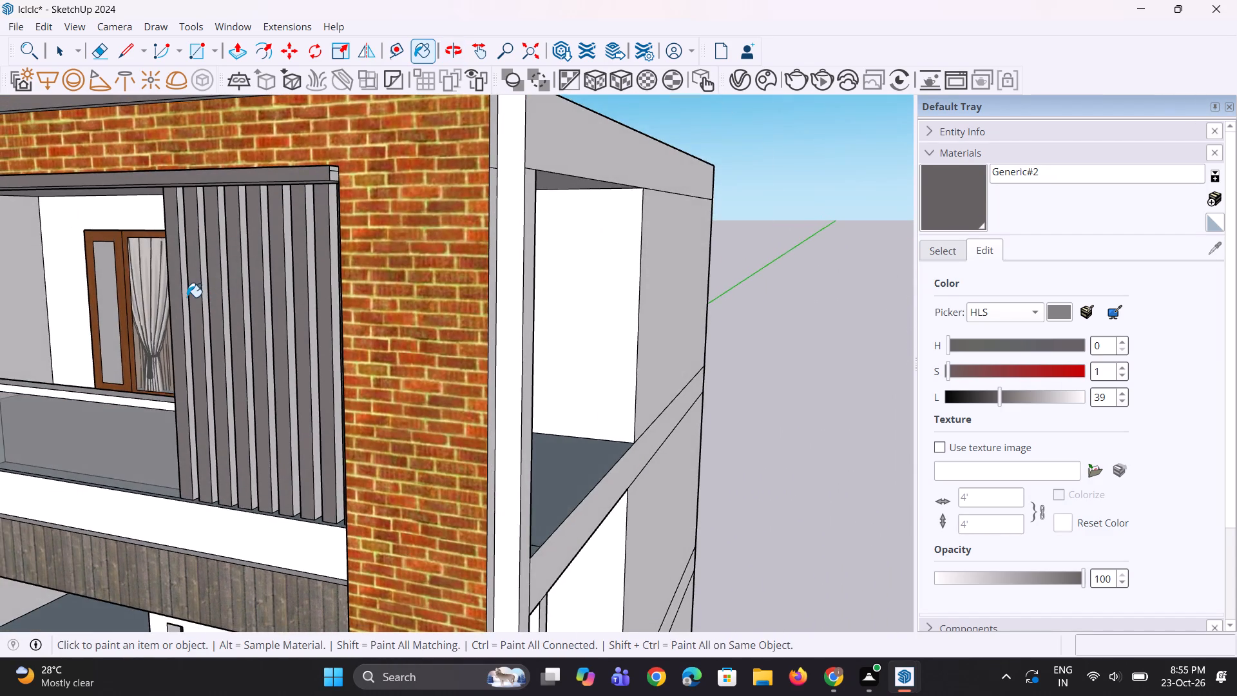
{"action": "scroll", "coordinate": [187, 297], "scroll_direction": "up", "scroll_amount": 4}
{"action": "left_click", "coordinate": [186, 297]}
{"action": "left_click", "coordinate": [224, 286]}
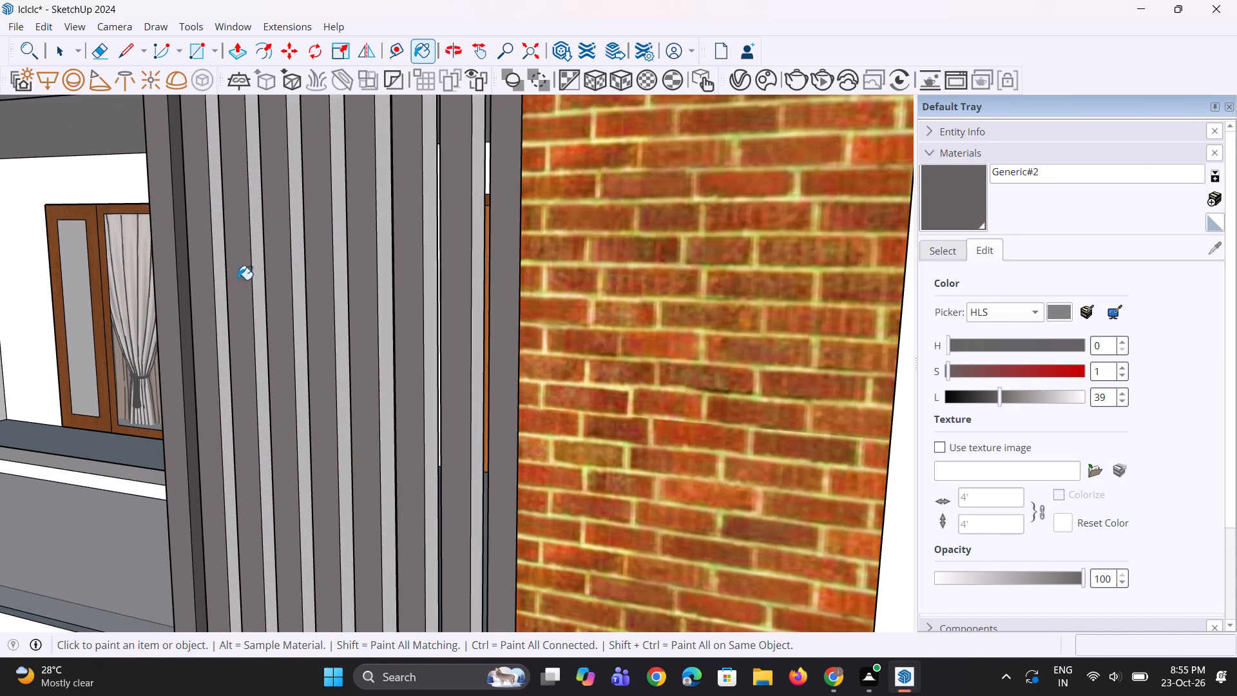
{"action": "left_click", "coordinate": [253, 276]}
{"action": "left_click", "coordinate": [297, 270]}
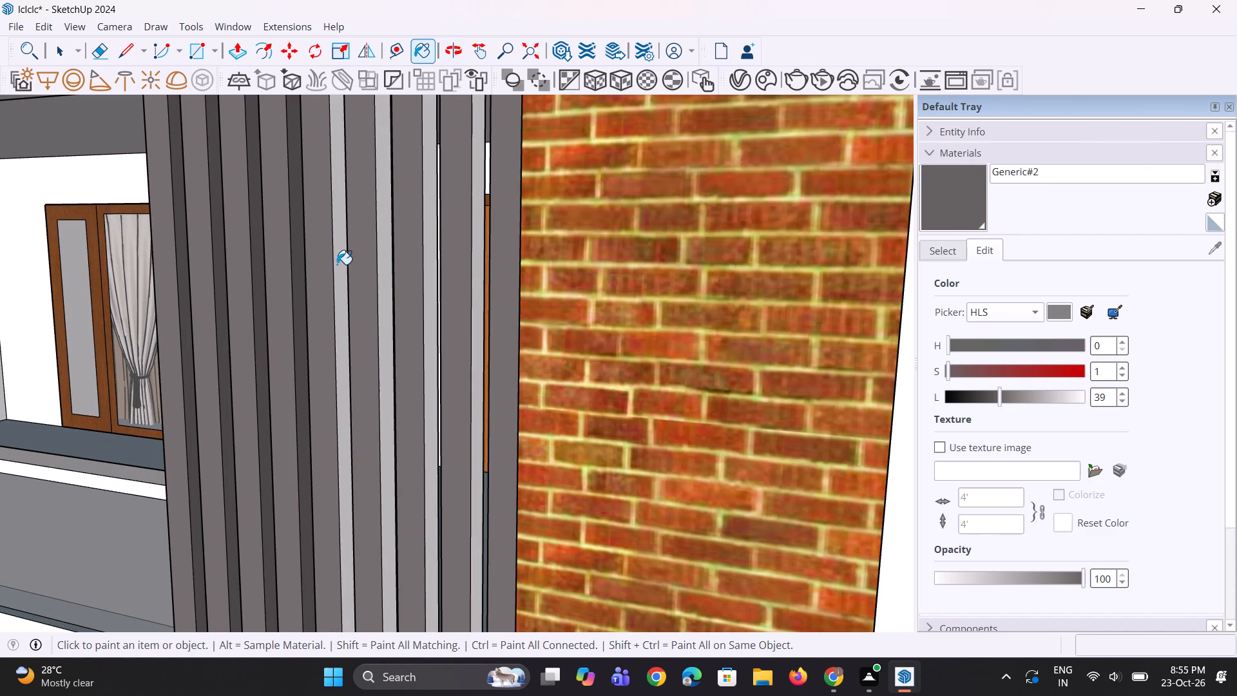
{"action": "left_click", "coordinate": [338, 264]}
{"action": "left_click", "coordinate": [380, 261]}
{"action": "middle_click_drag", "start_coordinate": [473, 269], "coordinate": [407, 277]}
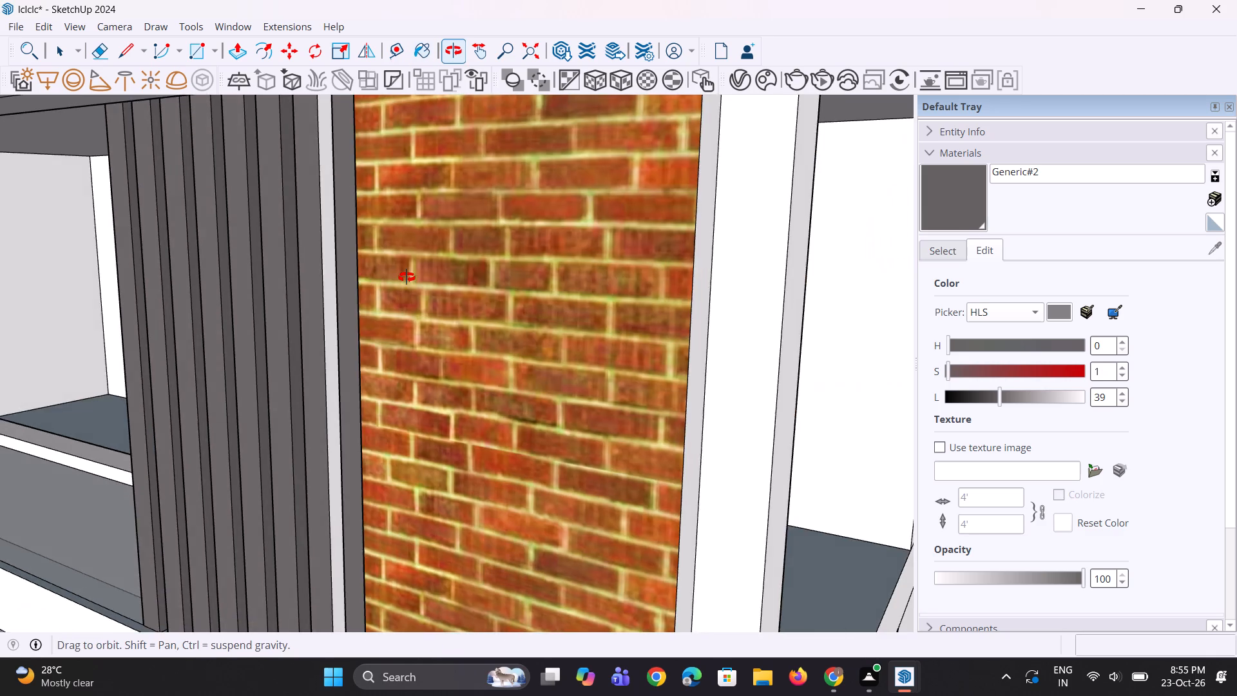
{"action": "middle_click_drag", "start_coordinate": [407, 277], "coordinate": [474, 260]}
{"action": "scroll", "coordinate": [441, 267], "scroll_direction": "up", "scroll_amount": 6}
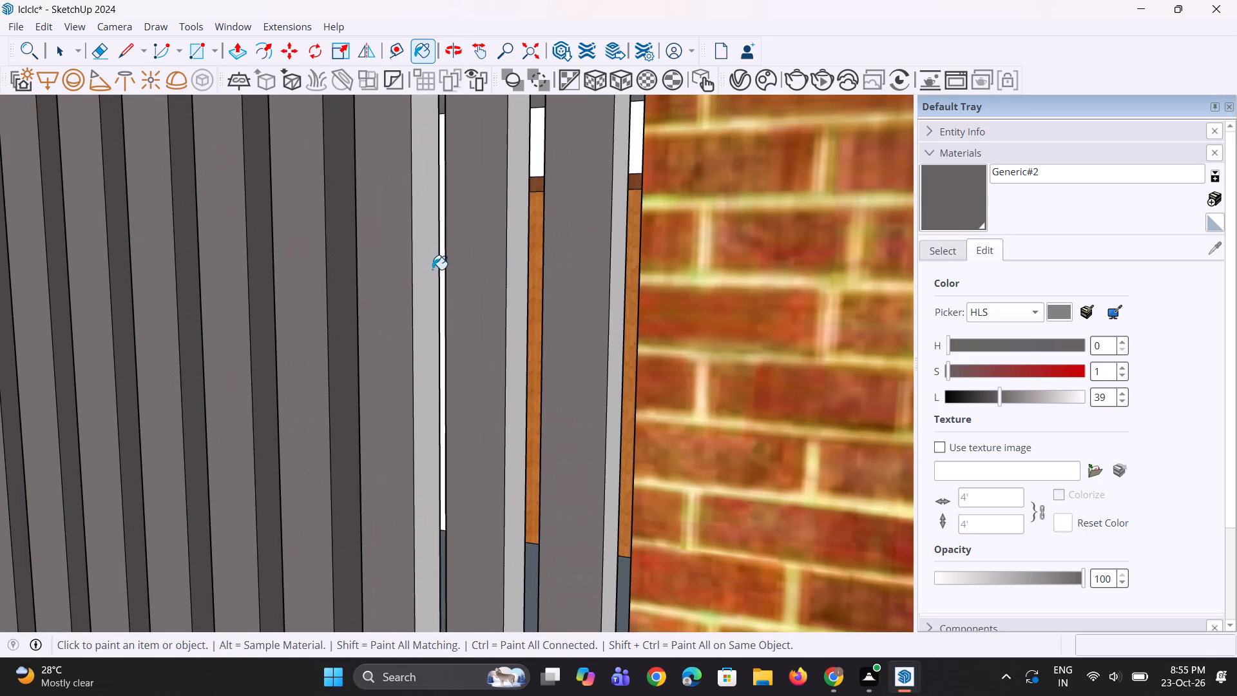
{"action": "left_click", "coordinate": [432, 270]}
{"action": "left_click", "coordinate": [512, 293]}
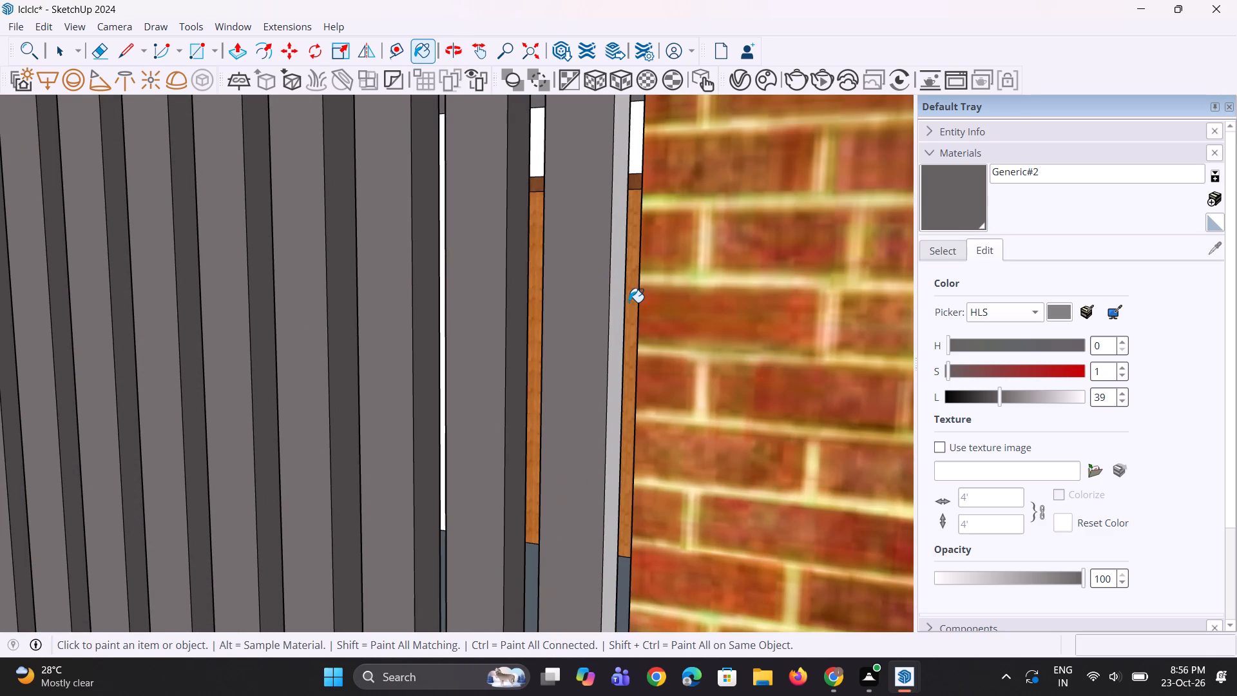
{"action": "left_click", "coordinate": [622, 299]}
Paint the unpainted end of the top-floor balcony canopy, next to the tall brick column, with Generic#2.
{"action": "scroll", "coordinate": [590, 292], "scroll_direction": "down", "scroll_amount": 14}
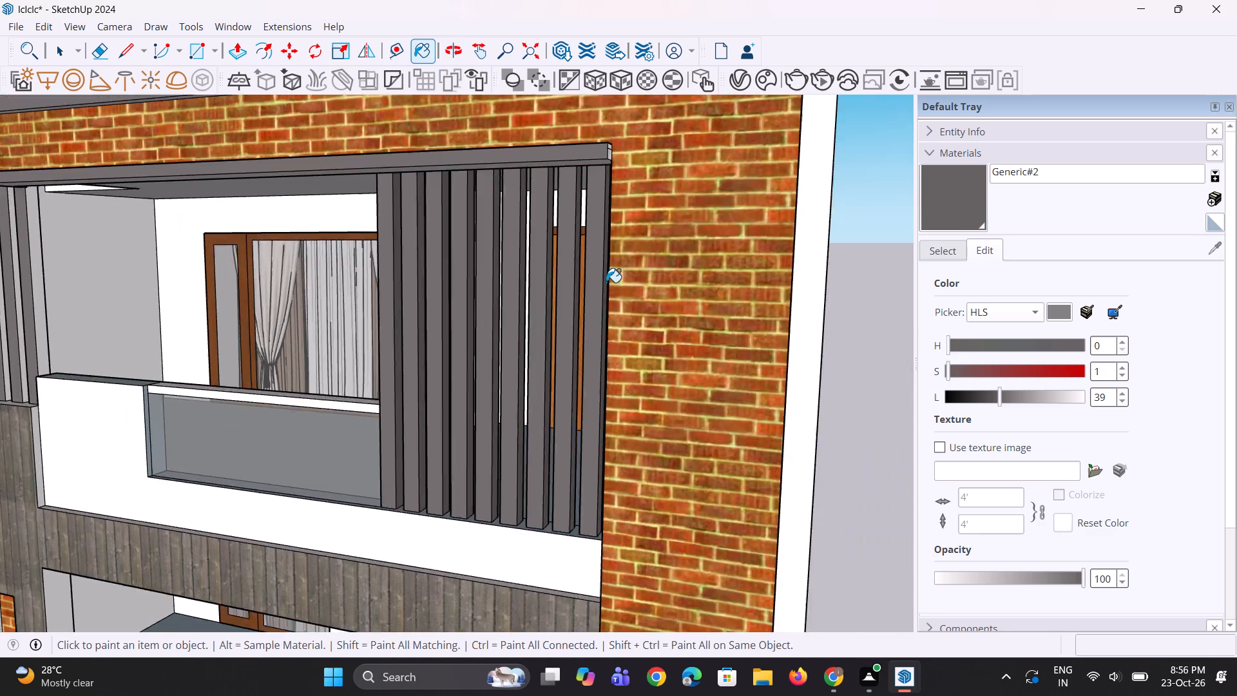
{"action": "scroll", "coordinate": [606, 282], "scroll_direction": "down", "scroll_amount": 6}
{"action": "middle_click_drag", "start_coordinate": [437, 325], "coordinate": [528, 302]}
{"action": "scroll", "coordinate": [490, 314], "scroll_direction": "up", "scroll_amount": 1}
{"action": "scroll", "coordinate": [648, 200], "scroll_direction": "up", "scroll_amount": 8}
{"action": "middle_click_drag", "start_coordinate": [660, 188], "coordinate": [660, 187]}
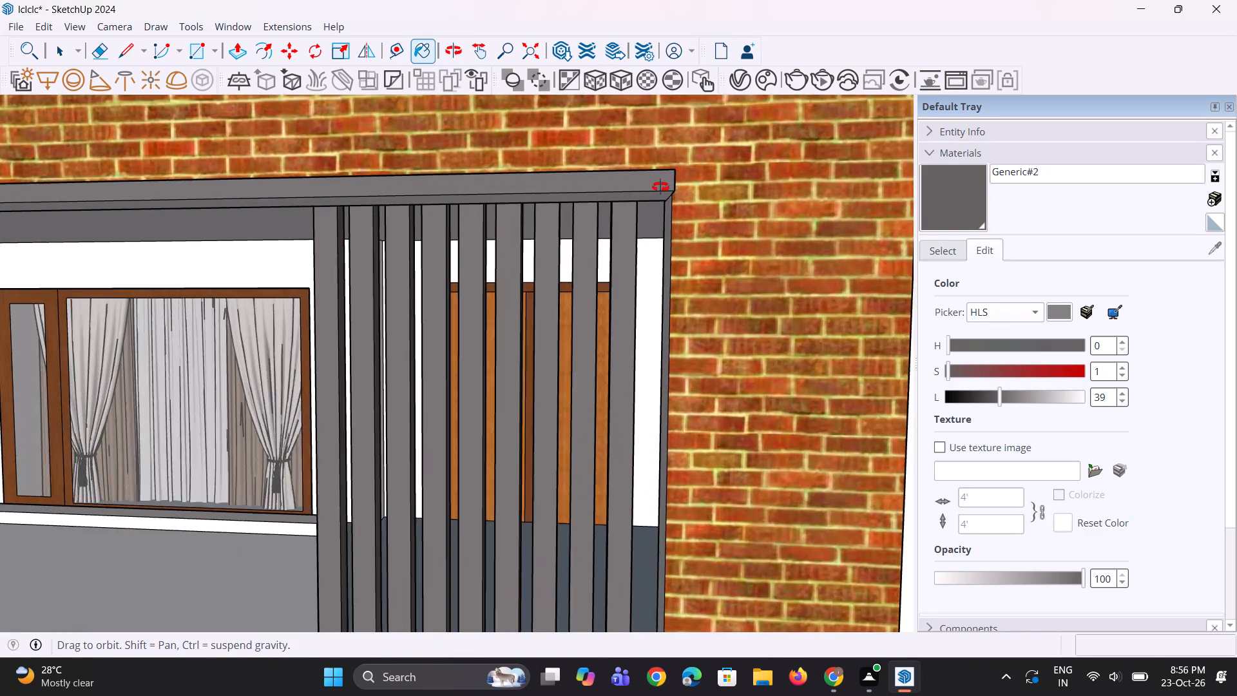
{"action": "middle_click_drag", "start_coordinate": [660, 187], "coordinate": [524, 199]}
{"action": "scroll", "coordinate": [624, 186], "scroll_direction": "up", "scroll_amount": 3}
{"action": "left_click", "coordinate": [603, 184]}
{"action": "scroll", "coordinate": [602, 185], "scroll_direction": "up", "scroll_amount": 3}
{"action": "left_click", "coordinate": [606, 165]}
Paint the balcony-facing sides of the six fins above the weathered cladding column with Generic#2.
{"action": "scroll", "coordinate": [622, 196], "scroll_direction": "down", "scroll_amount": 18}
{"action": "middle_click_drag", "start_coordinate": [369, 300], "coordinate": [447, 296]}
{"action": "scroll", "coordinate": [312, 276], "scroll_direction": "up", "scroll_amount": 6}
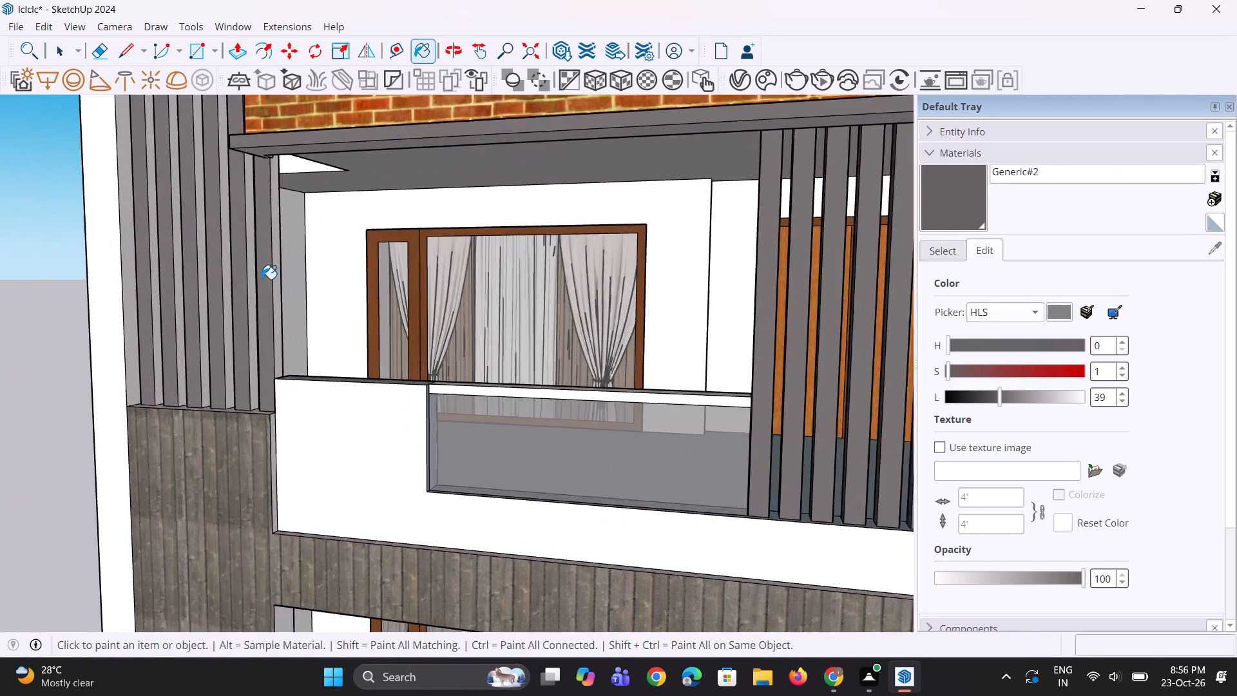
{"action": "scroll", "coordinate": [262, 279], "scroll_direction": "up", "scroll_amount": 5}
{"action": "left_click", "coordinate": [271, 316]}
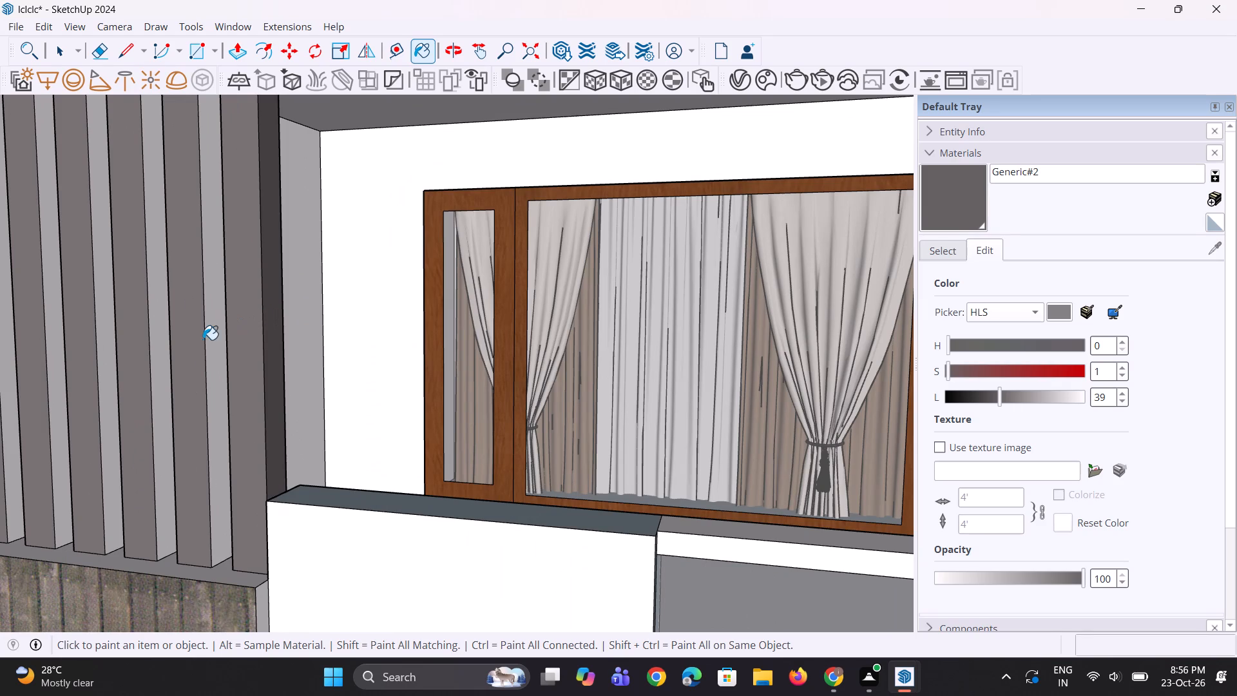
{"action": "left_click", "coordinate": [215, 343]}
{"action": "left_click", "coordinate": [163, 354]}
{"action": "scroll", "coordinate": [344, 312], "scroll_direction": "down", "scroll_amount": 5}
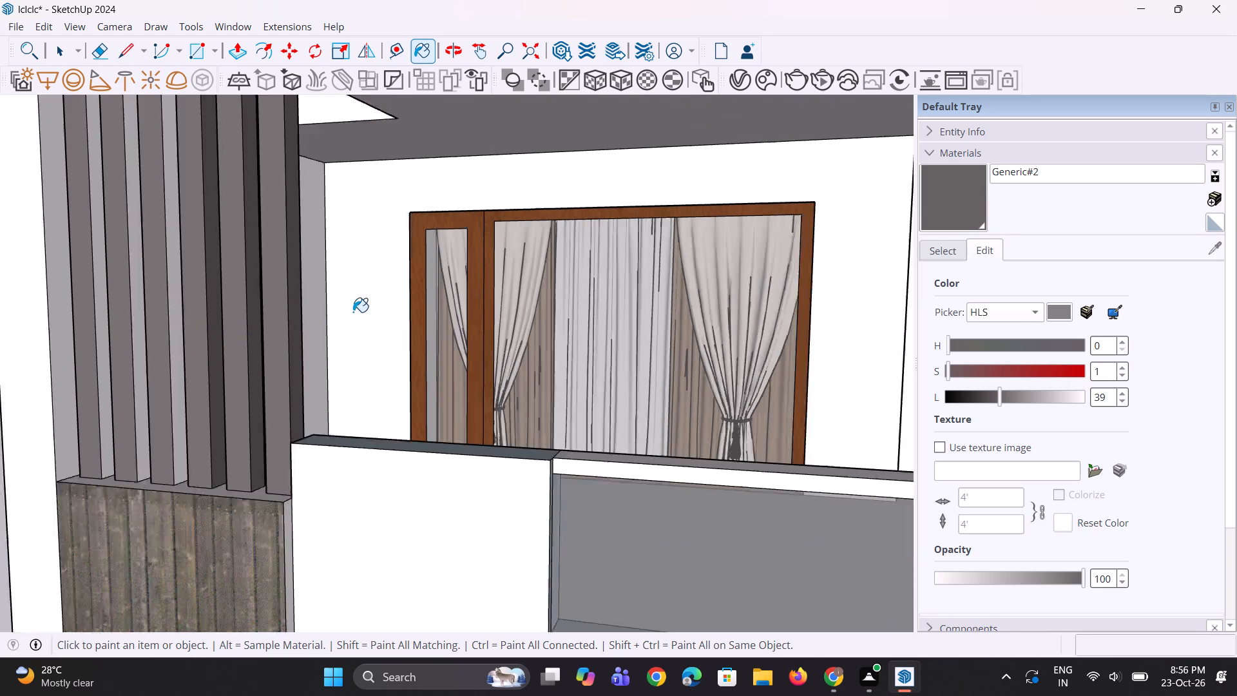
{"action": "scroll", "coordinate": [207, 340], "scroll_direction": "up", "scroll_amount": 6}
{"action": "left_click", "coordinate": [262, 349]}
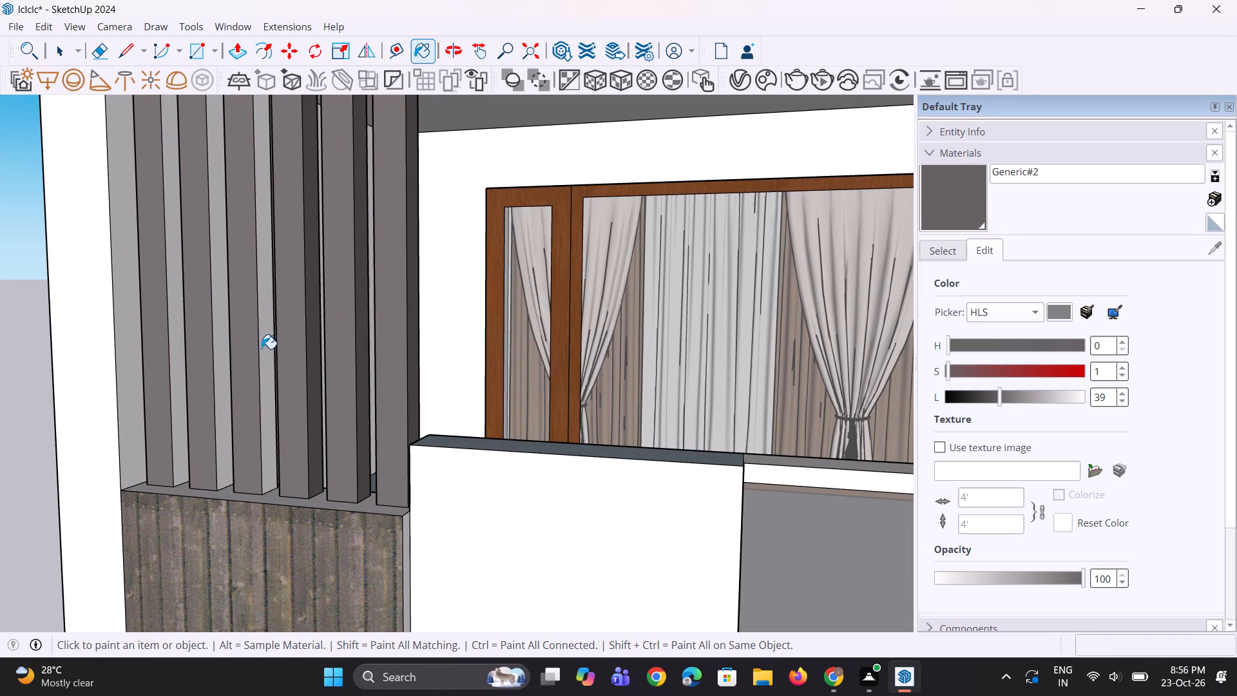
{"action": "left_click", "coordinate": [219, 363]}
{"action": "left_click", "coordinate": [183, 368]}
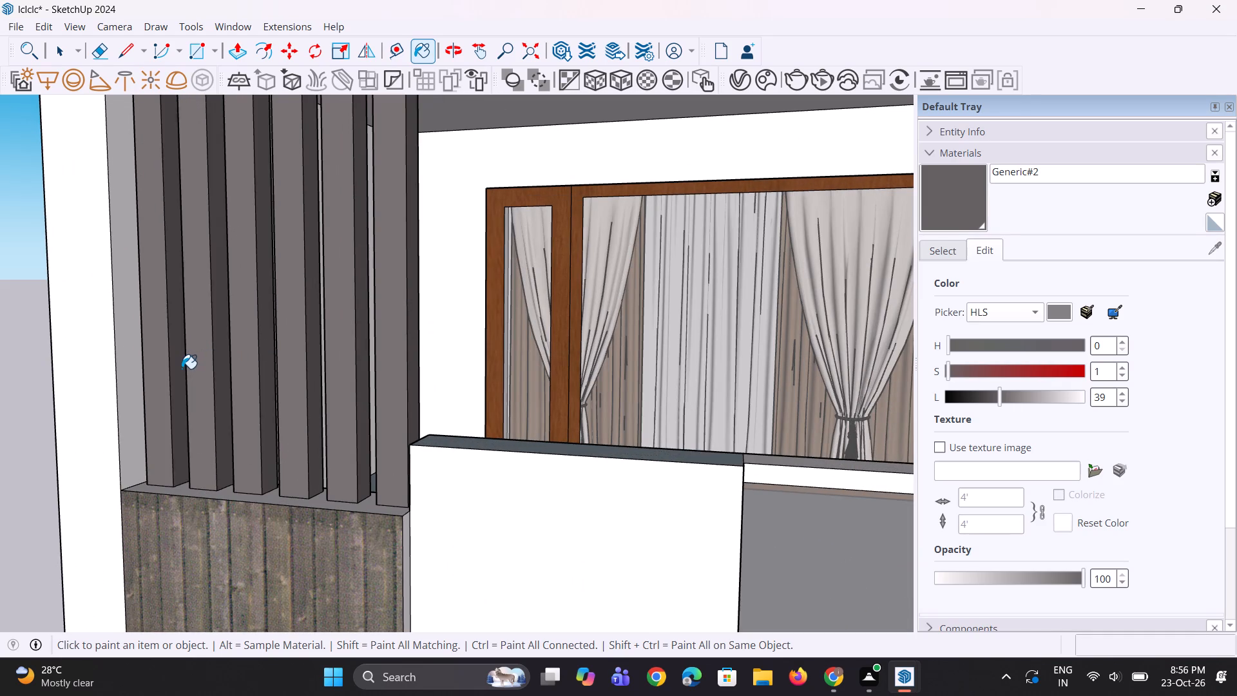
Paint the white outer side faces of the fins above the weathered cladding column, facing away from the balcony, with Generic#2.
{"action": "scroll", "coordinate": [182, 369], "scroll_direction": "down", "scroll_amount": 5}
{"action": "middle_click_drag", "start_coordinate": [182, 369], "coordinate": [588, 333]}
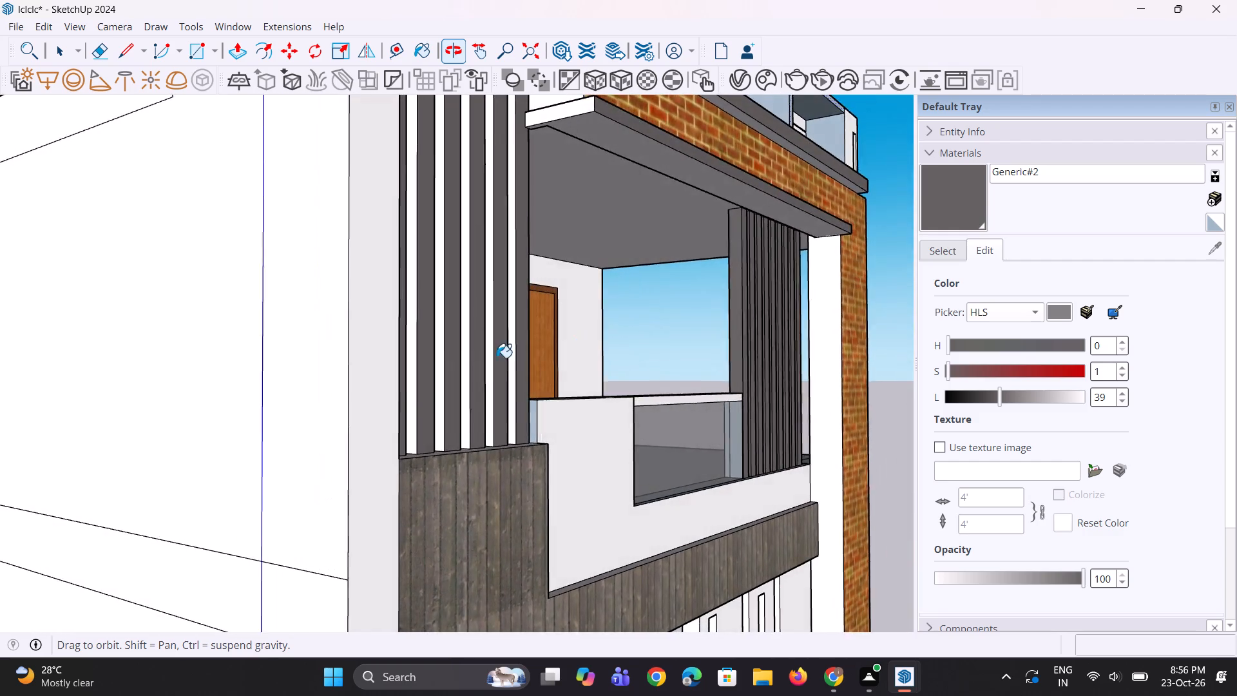
{"action": "scroll", "coordinate": [417, 376], "scroll_direction": "up", "scroll_amount": 6}
{"action": "left_click", "coordinate": [399, 382]}
{"action": "left_click", "coordinate": [450, 379]}
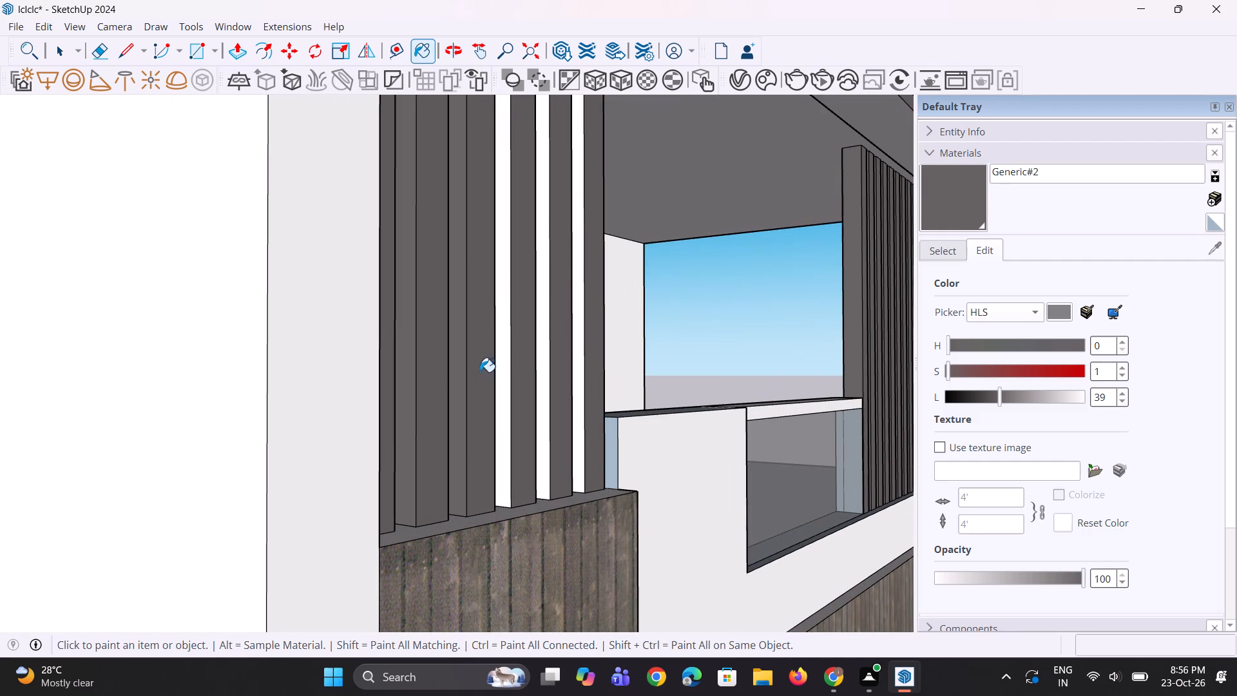
{"action": "left_click", "coordinate": [503, 369]}
{"action": "left_click", "coordinate": [544, 366]}
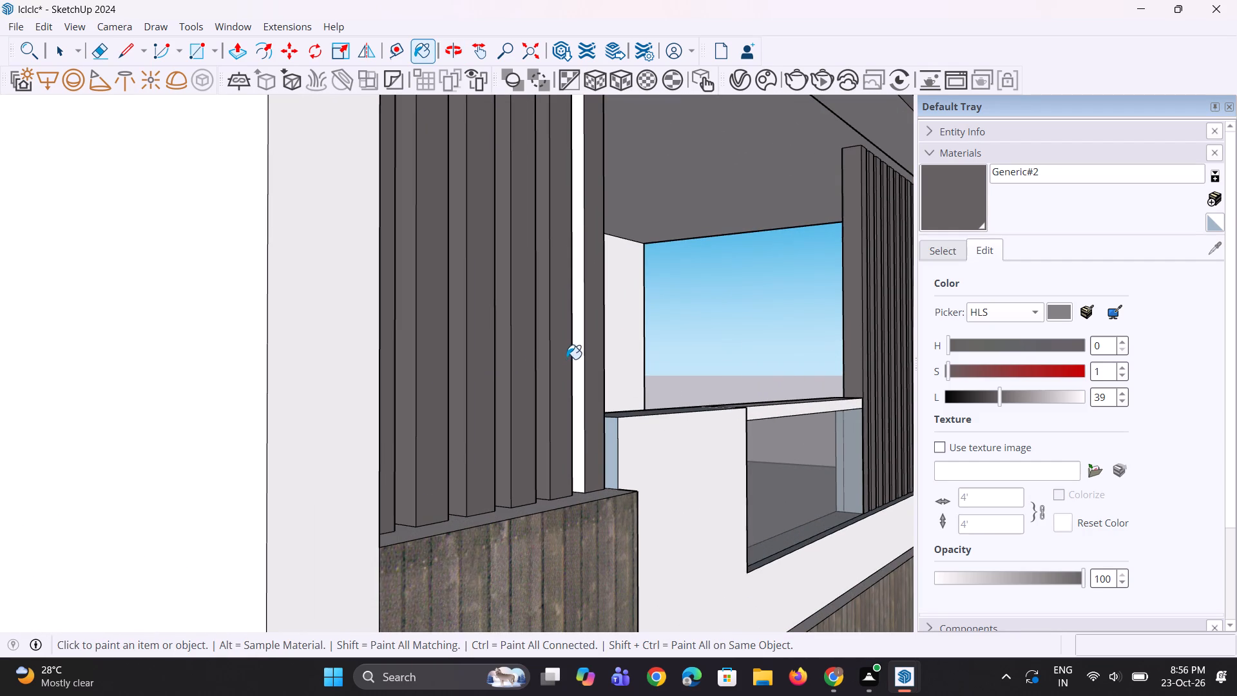
{"action": "left_click", "coordinate": [577, 358]}
Paint the end face and top of the top-floor balcony canopy, beside the six fins, with Generic#2.
{"action": "scroll", "coordinate": [483, 358], "scroll_direction": "down", "scroll_amount": 4}
{"action": "middle_click_drag", "start_coordinate": [734, 354], "coordinate": [570, 401]}
{"action": "scroll", "coordinate": [379, 363], "scroll_direction": "down", "scroll_amount": 6}
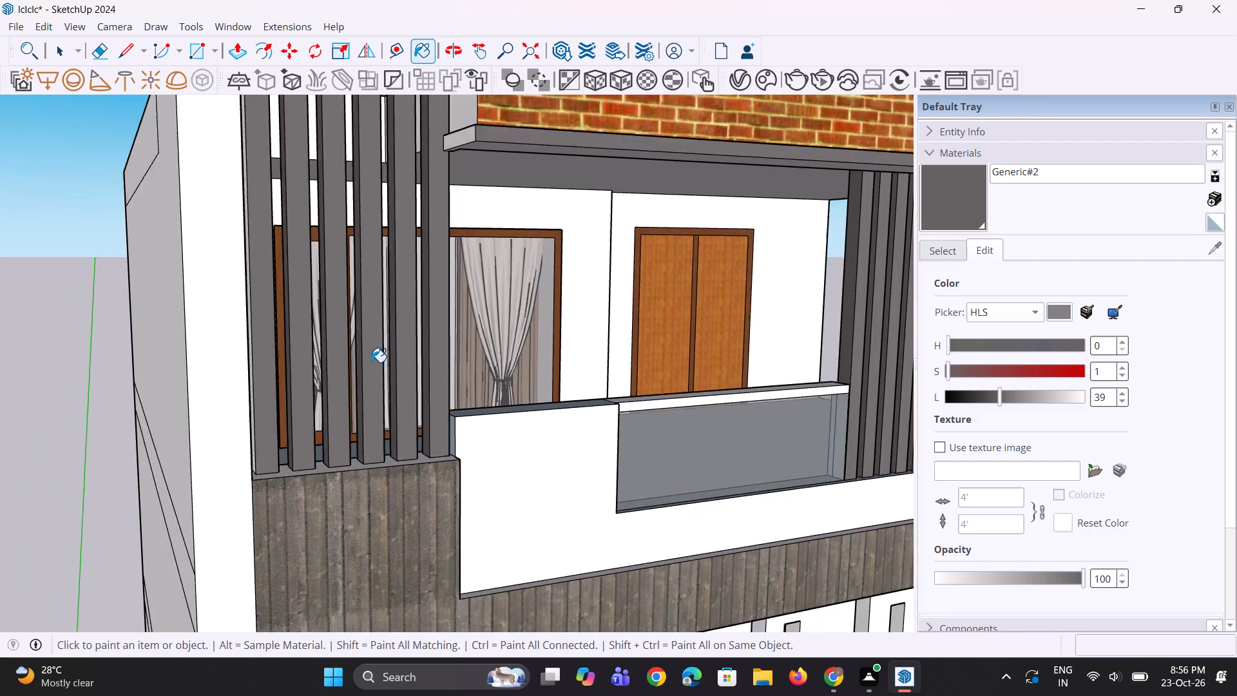
{"action": "scroll", "coordinate": [371, 362], "scroll_direction": "down", "scroll_amount": 4}
{"action": "middle_click_drag", "start_coordinate": [483, 345], "coordinate": [436, 382]}
{"action": "scroll", "coordinate": [430, 273], "scroll_direction": "up", "scroll_amount": 7}
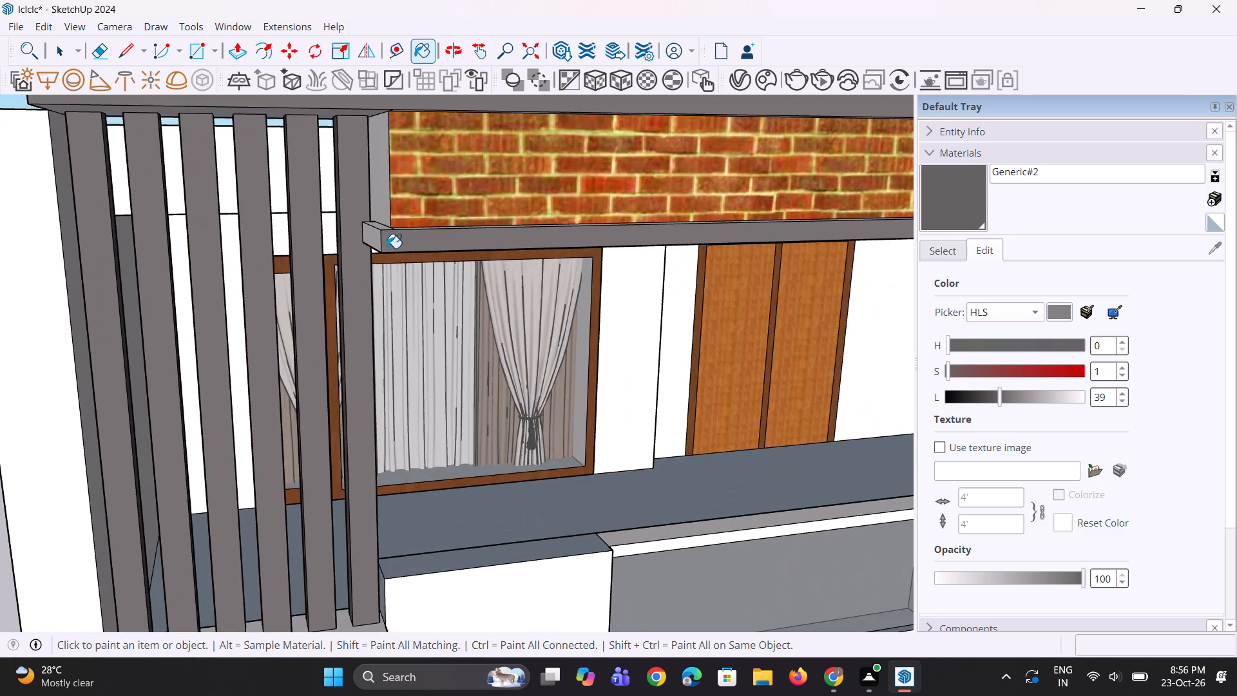
{"action": "left_click", "coordinate": [375, 238]}
{"action": "middle_click_drag", "start_coordinate": [378, 246], "coordinate": [381, 294]}
{"action": "scroll", "coordinate": [400, 269], "scroll_direction": "up", "scroll_amount": 2}
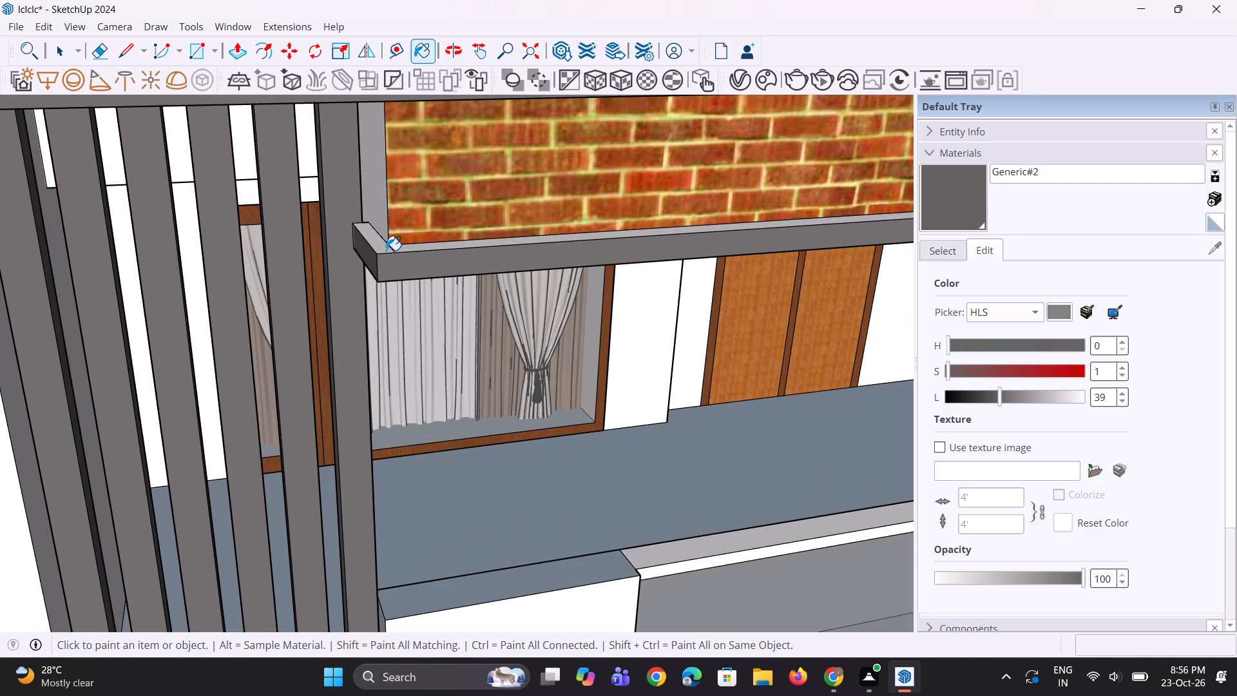
{"action": "left_click", "coordinate": [385, 251]}
{"action": "left_click", "coordinate": [400, 246]}
{"action": "scroll", "coordinate": [305, 278], "scroll_direction": "down", "scroll_amount": 15}
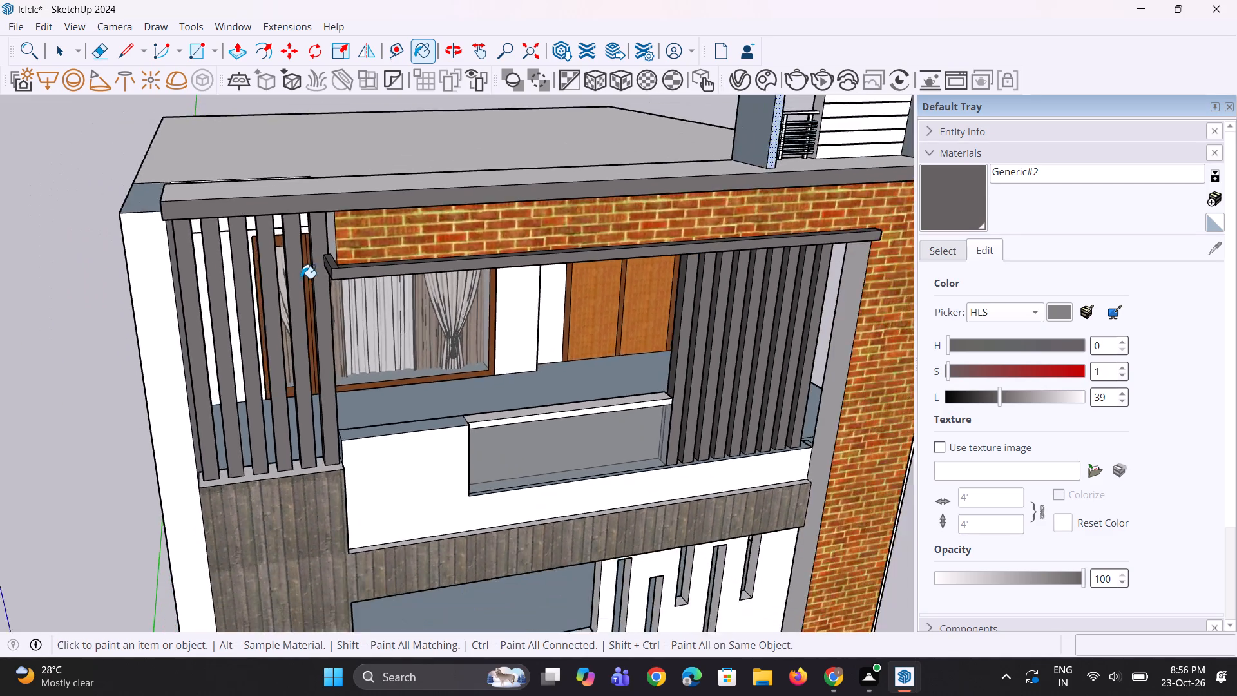
Paint the top surface and both end faces of the projecting roof slab with Generic#2.
{"action": "middle_click_drag", "start_coordinate": [349, 298], "coordinate": [321, 209]}
{"action": "scroll", "coordinate": [355, 137], "scroll_direction": "up", "scroll_amount": 2}
{"action": "middle_click_drag", "start_coordinate": [356, 155], "coordinate": [342, 274]}
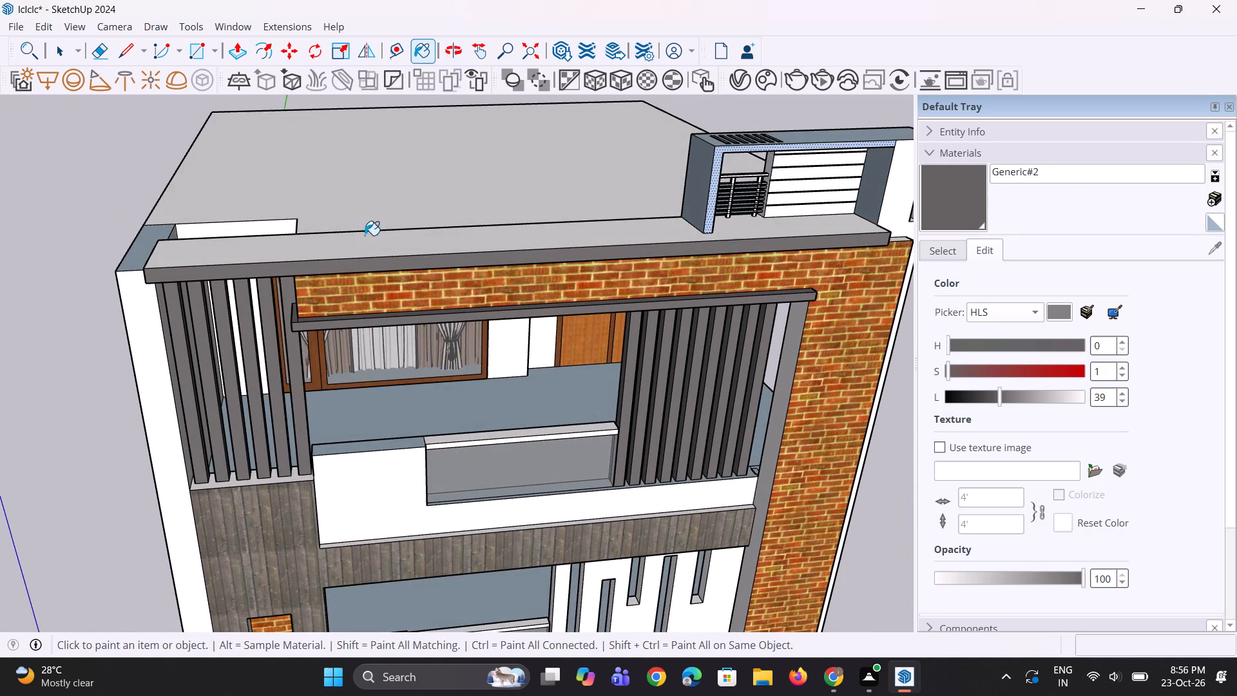
{"action": "left_click", "coordinate": [365, 243]}
{"action": "middle_click_drag", "start_coordinate": [379, 294], "coordinate": [554, 206]}
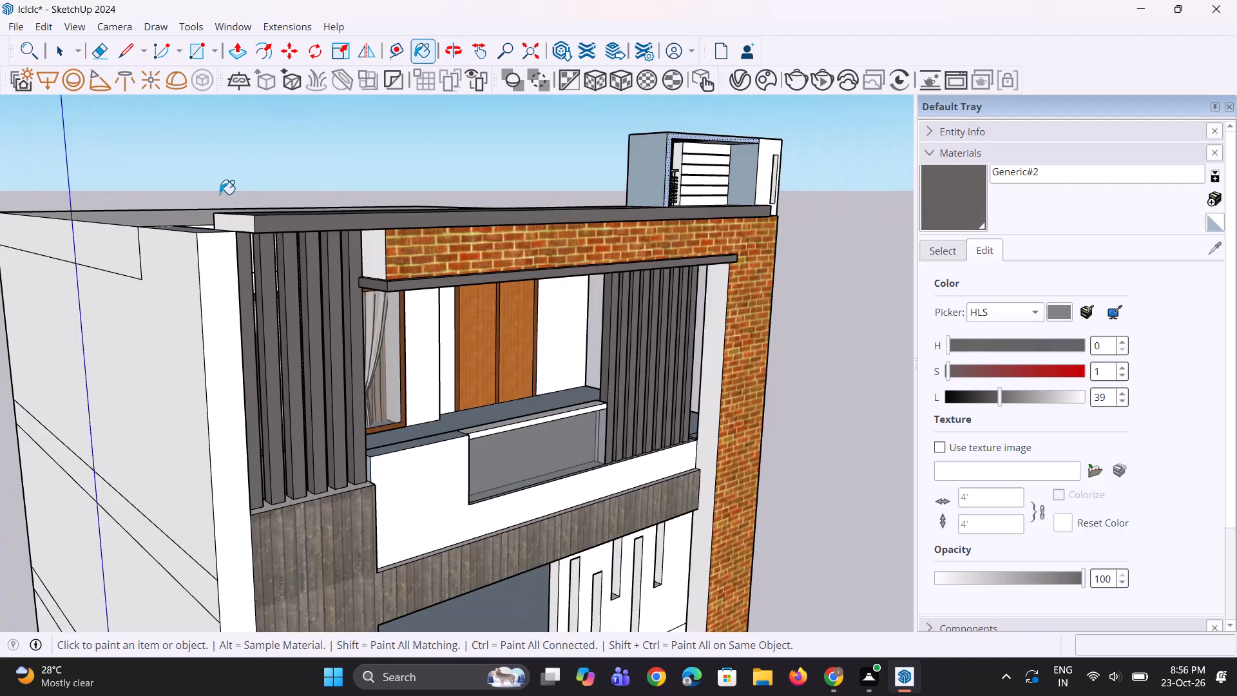
{"action": "scroll", "coordinate": [220, 194], "scroll_direction": "up", "scroll_amount": 2}
{"action": "left_click", "coordinate": [243, 238]}
{"action": "middle_click_drag", "start_coordinate": [373, 257], "coordinate": [40, 253]}
{"action": "scroll", "coordinate": [6, 237], "scroll_direction": "up", "scroll_amount": 1}
{"action": "scroll", "coordinate": [0, 229], "scroll_direction": "down", "scroll_amount": 6}
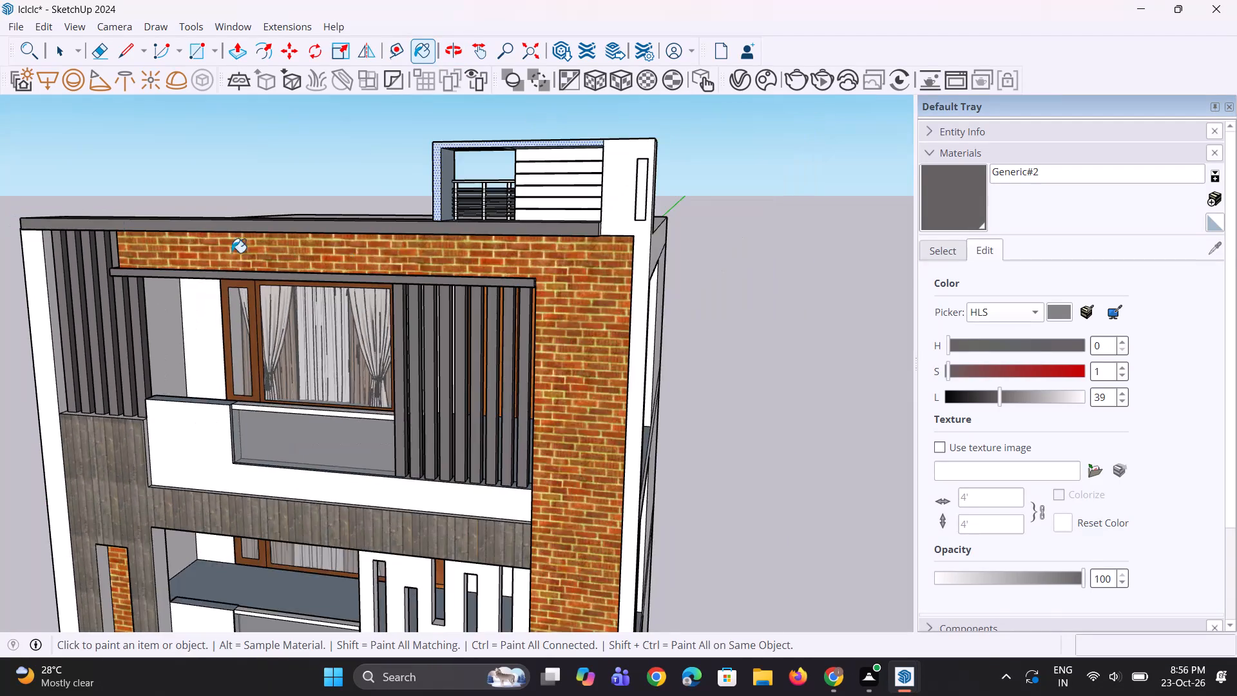
{"action": "middle_click_drag", "start_coordinate": [416, 269], "coordinate": [235, 277]}
{"action": "scroll", "coordinate": [405, 251], "scroll_direction": "up", "scroll_amount": 2}
{"action": "scroll", "coordinate": [501, 231], "scroll_direction": "up", "scroll_amount": 2}
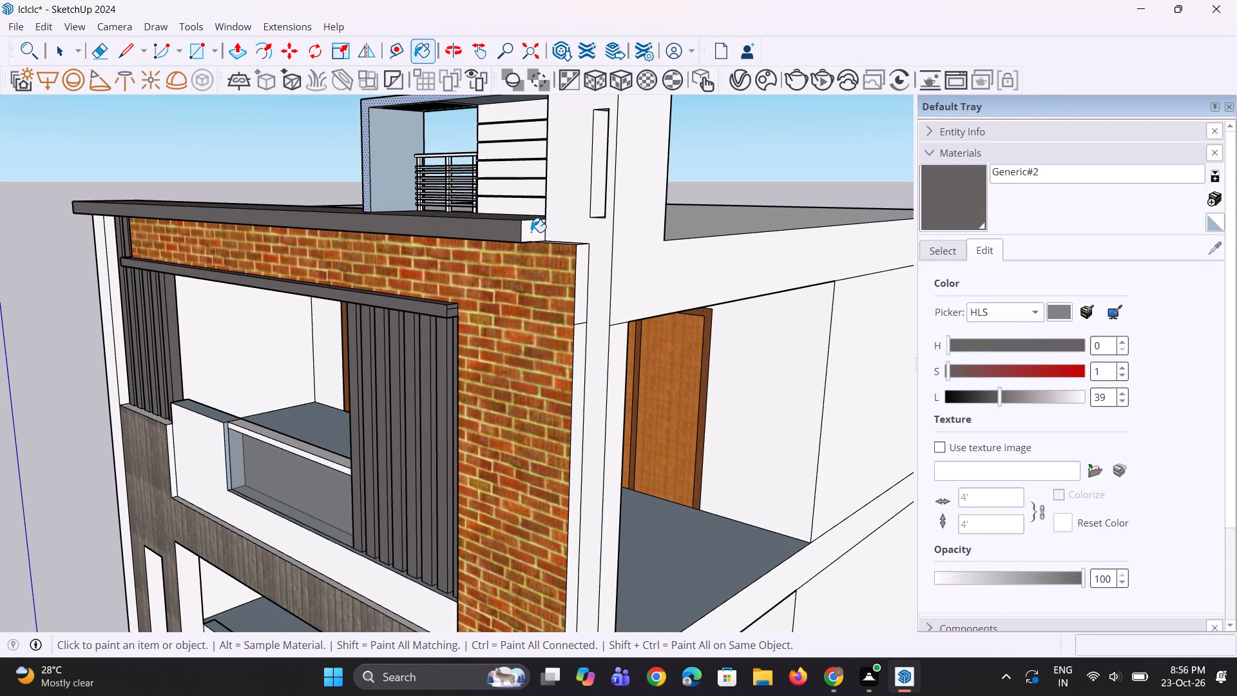
{"action": "left_click", "coordinate": [531, 232]}
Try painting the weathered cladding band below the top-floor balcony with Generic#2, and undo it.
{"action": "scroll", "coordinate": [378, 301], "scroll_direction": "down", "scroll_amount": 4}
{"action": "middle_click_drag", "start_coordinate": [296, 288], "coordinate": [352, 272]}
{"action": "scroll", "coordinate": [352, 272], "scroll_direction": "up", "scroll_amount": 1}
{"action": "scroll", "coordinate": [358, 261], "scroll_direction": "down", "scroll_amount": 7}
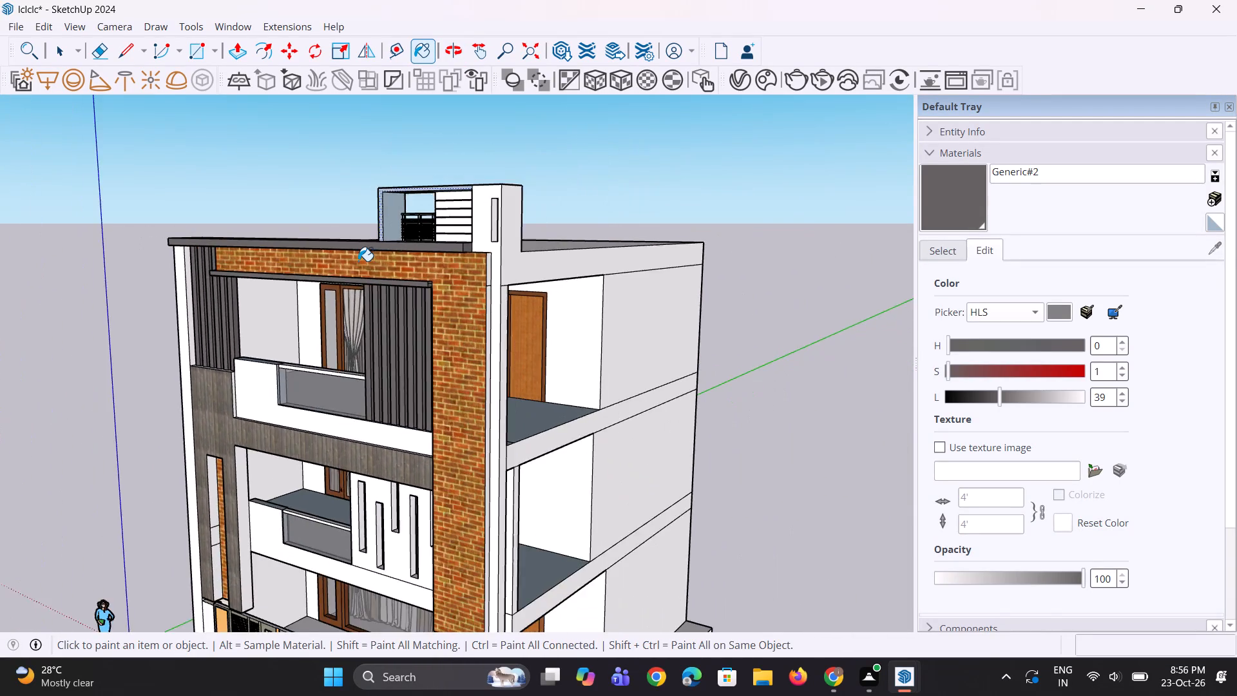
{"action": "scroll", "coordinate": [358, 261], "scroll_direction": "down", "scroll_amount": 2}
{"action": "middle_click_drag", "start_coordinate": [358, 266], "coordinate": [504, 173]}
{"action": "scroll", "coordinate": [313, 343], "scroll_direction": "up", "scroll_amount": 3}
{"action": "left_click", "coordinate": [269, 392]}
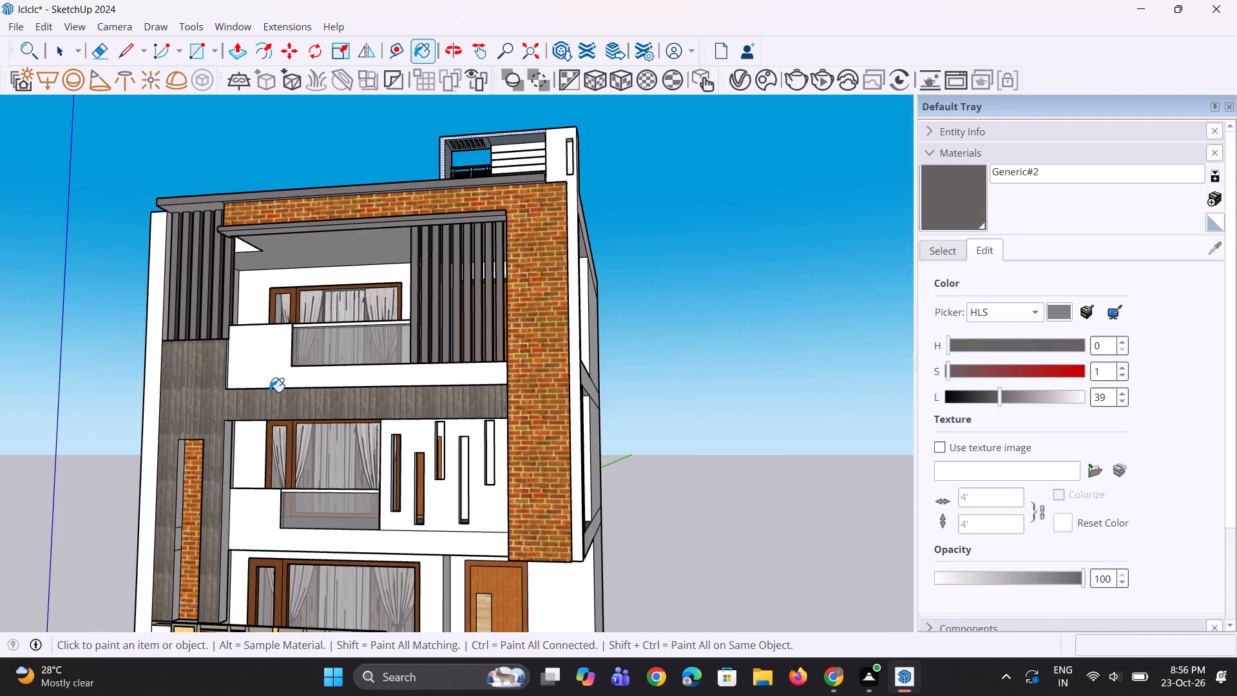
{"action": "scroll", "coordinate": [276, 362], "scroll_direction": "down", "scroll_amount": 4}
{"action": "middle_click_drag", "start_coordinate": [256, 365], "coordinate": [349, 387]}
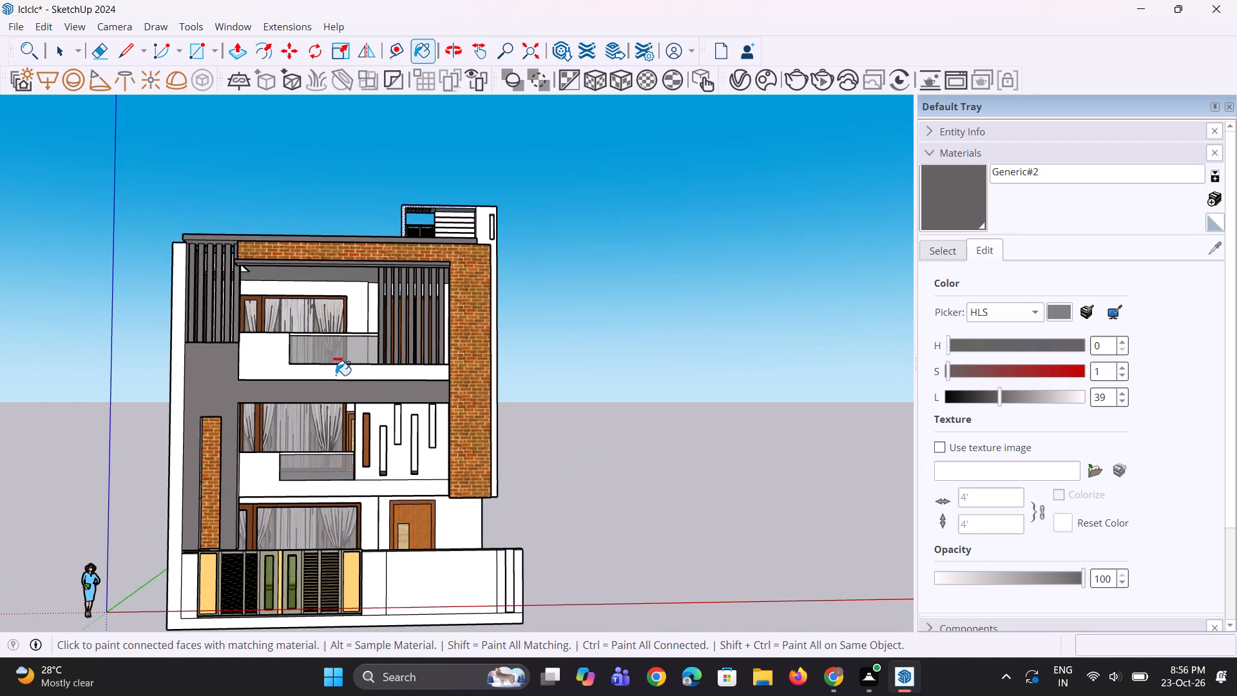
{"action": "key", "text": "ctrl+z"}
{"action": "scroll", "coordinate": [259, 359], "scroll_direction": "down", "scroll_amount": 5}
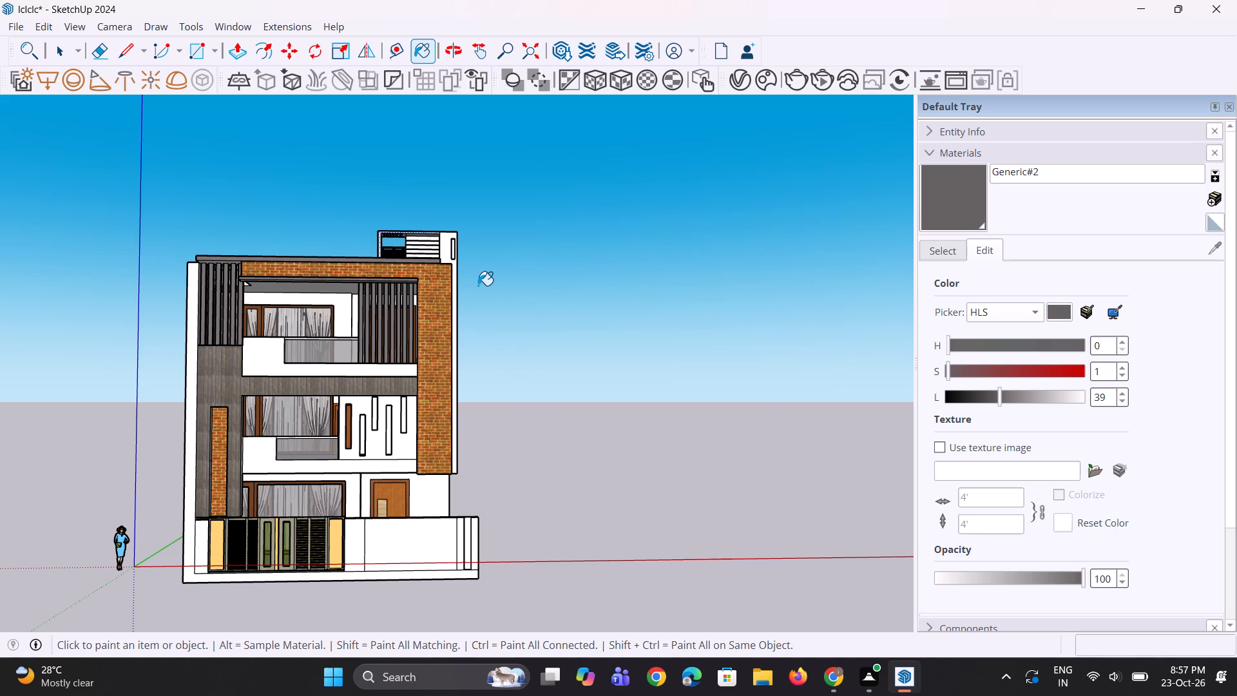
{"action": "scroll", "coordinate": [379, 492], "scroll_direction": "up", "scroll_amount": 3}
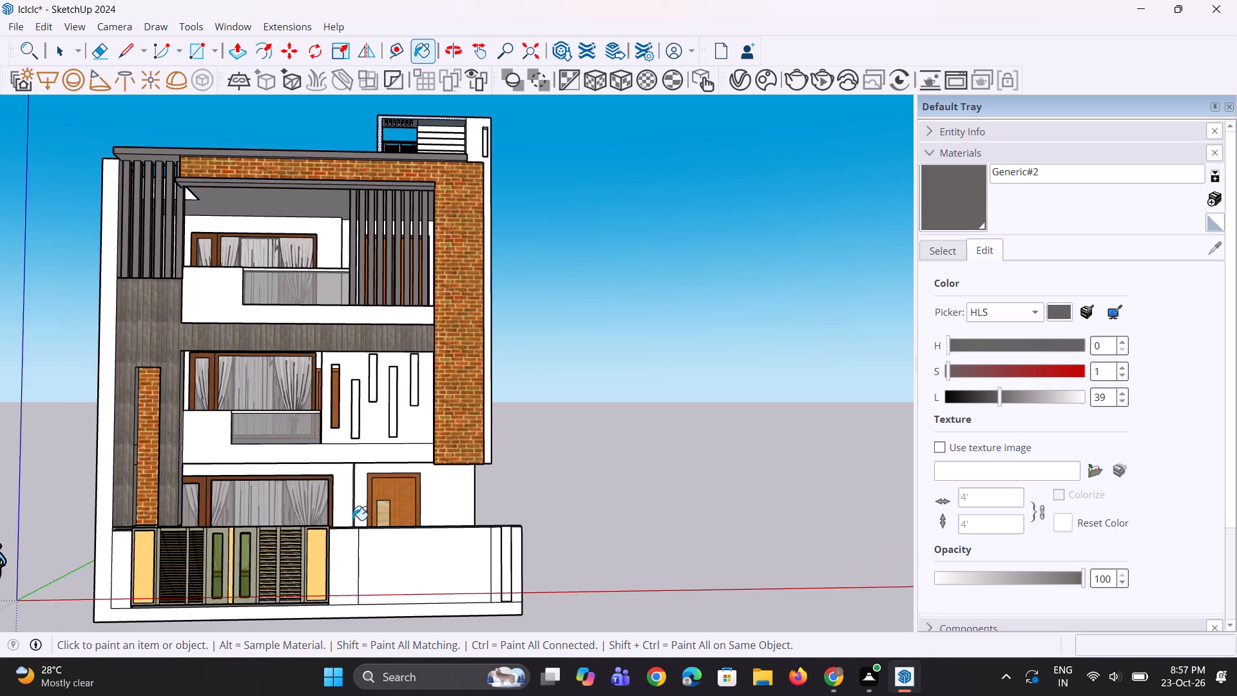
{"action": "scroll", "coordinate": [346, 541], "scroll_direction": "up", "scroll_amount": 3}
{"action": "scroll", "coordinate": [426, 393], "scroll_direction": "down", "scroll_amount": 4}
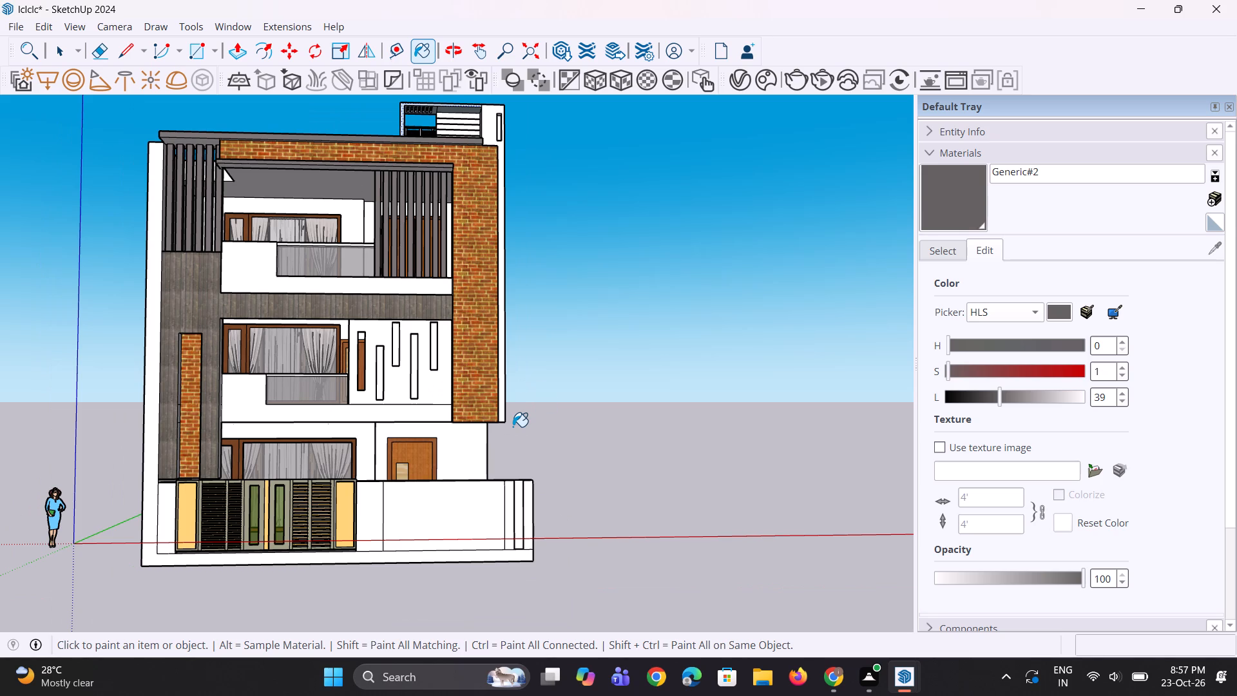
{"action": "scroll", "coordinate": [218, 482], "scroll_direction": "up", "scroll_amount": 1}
Paint the front and top faces of the top-floor balcony's glass railing handrail with Wood Floor Parquet from the Wood collection.
{"action": "left_click", "coordinate": [951, 249]}
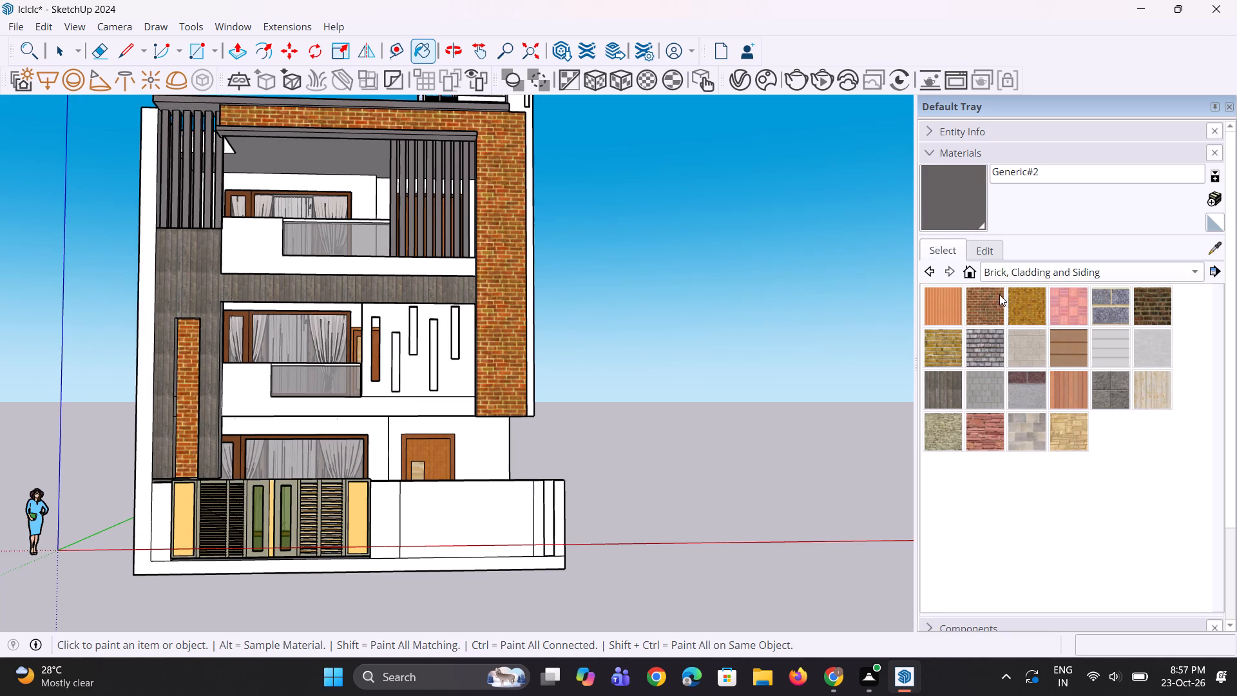
{"action": "left_click", "coordinate": [1031, 269]}
{"action": "left_click", "coordinate": [1007, 459]}
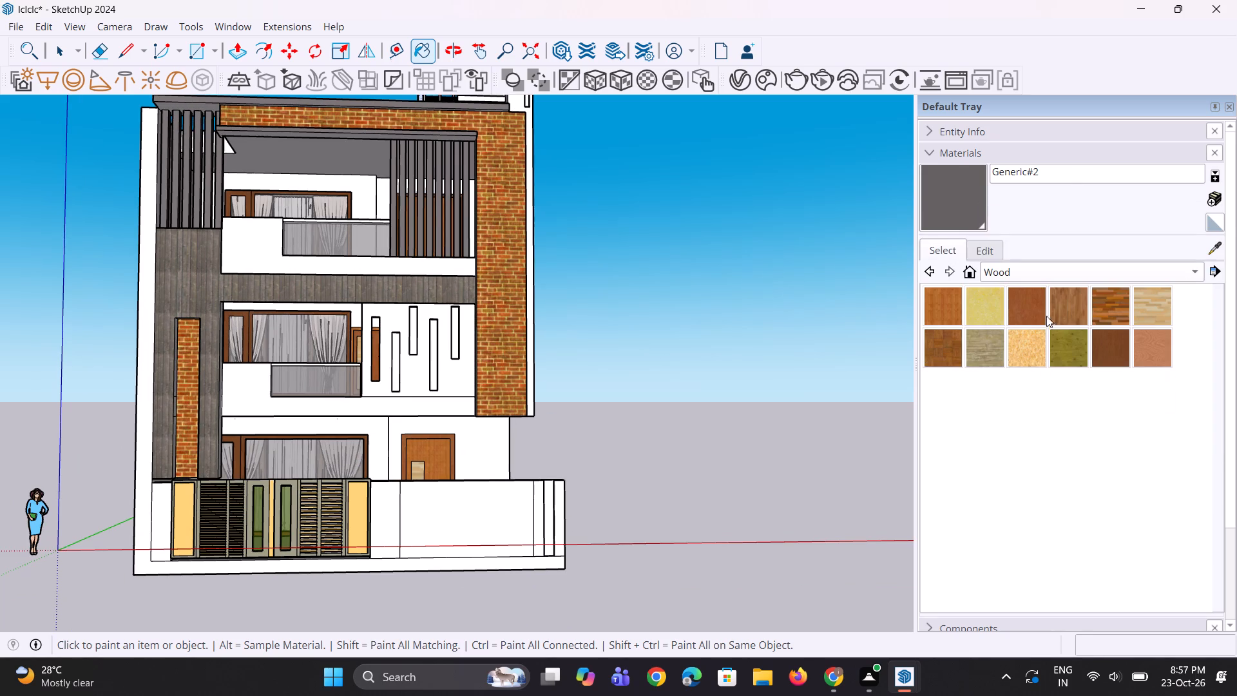
{"action": "left_click", "coordinate": [1037, 301]}
{"action": "scroll", "coordinate": [298, 293], "scroll_direction": "up", "scroll_amount": 6}
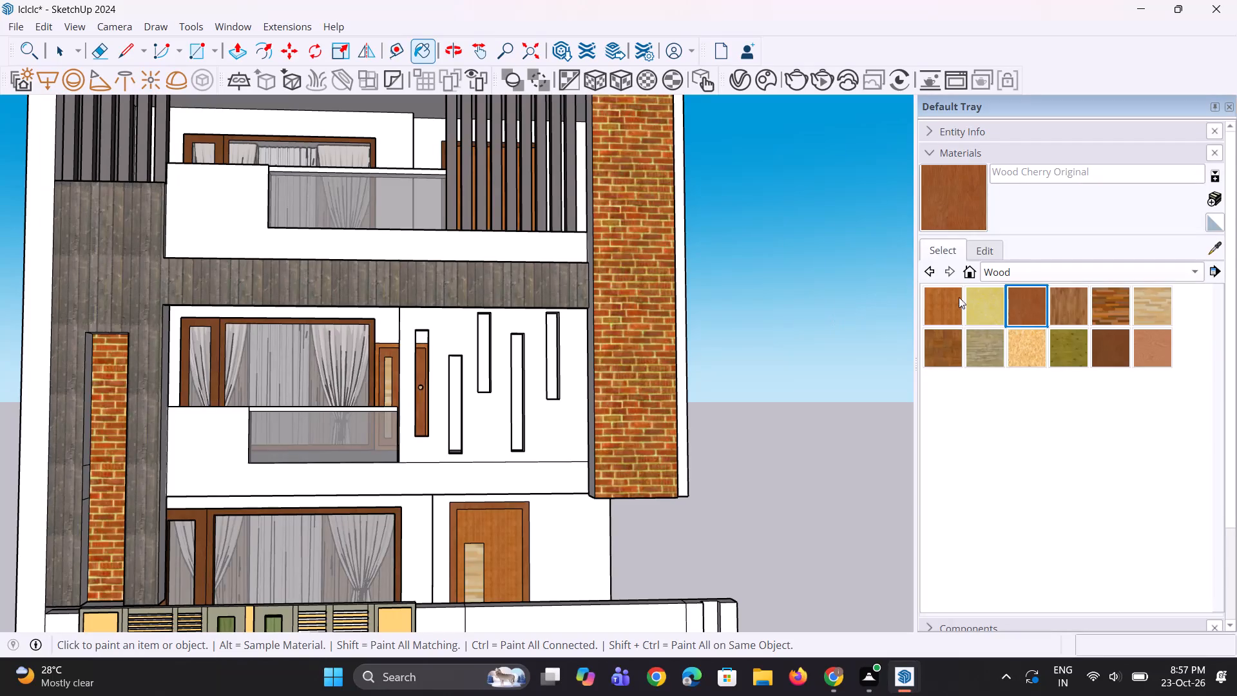
{"action": "left_click", "coordinate": [936, 343]}
{"action": "scroll", "coordinate": [381, 309], "scroll_direction": "up", "scroll_amount": 3}
{"action": "middle_click_drag", "start_coordinate": [367, 298], "coordinate": [340, 403]}
{"action": "scroll", "coordinate": [369, 168], "scroll_direction": "up", "scroll_amount": 1}
{"action": "left_click", "coordinate": [385, 142]}
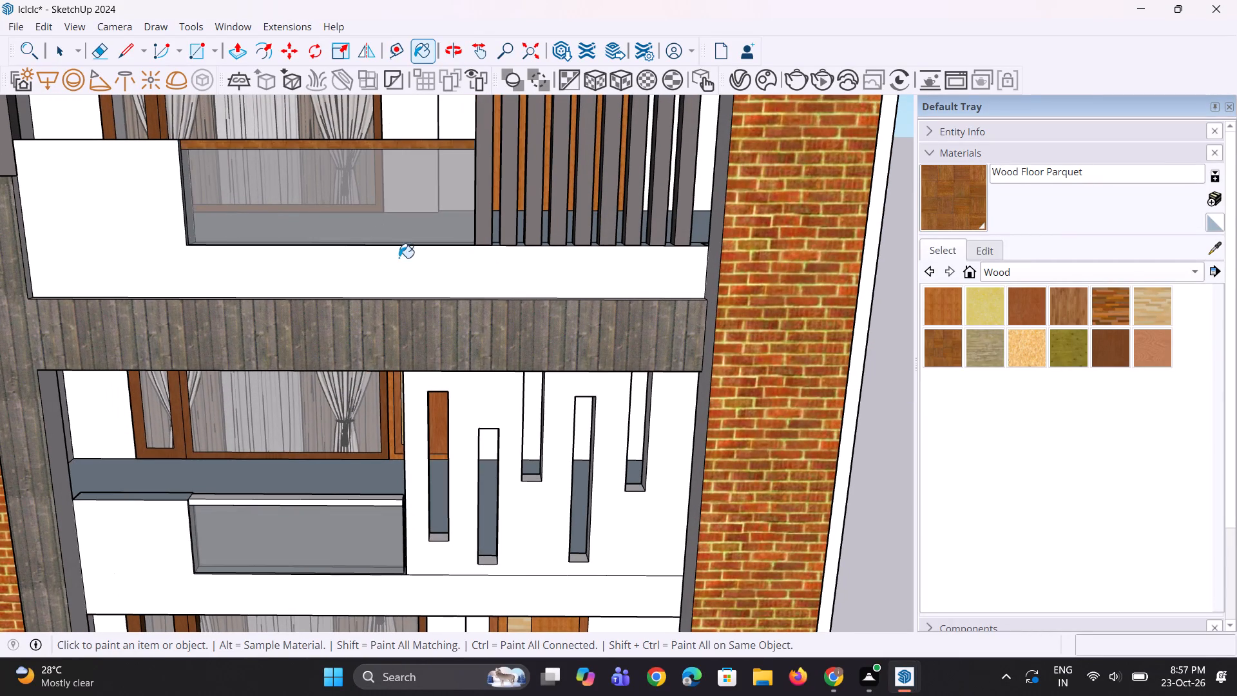
{"action": "middle_click_drag", "start_coordinate": [400, 282], "coordinate": [394, 401]}
{"action": "scroll", "coordinate": [434, 233], "scroll_direction": "up", "scroll_amount": 1}
{"action": "left_click", "coordinate": [443, 212]}
Paint the handrail above the glass panel of the balcony one floor below with Wood Floor Parquet.
{"action": "scroll", "coordinate": [450, 253], "scroll_direction": "down", "scroll_amount": 2}
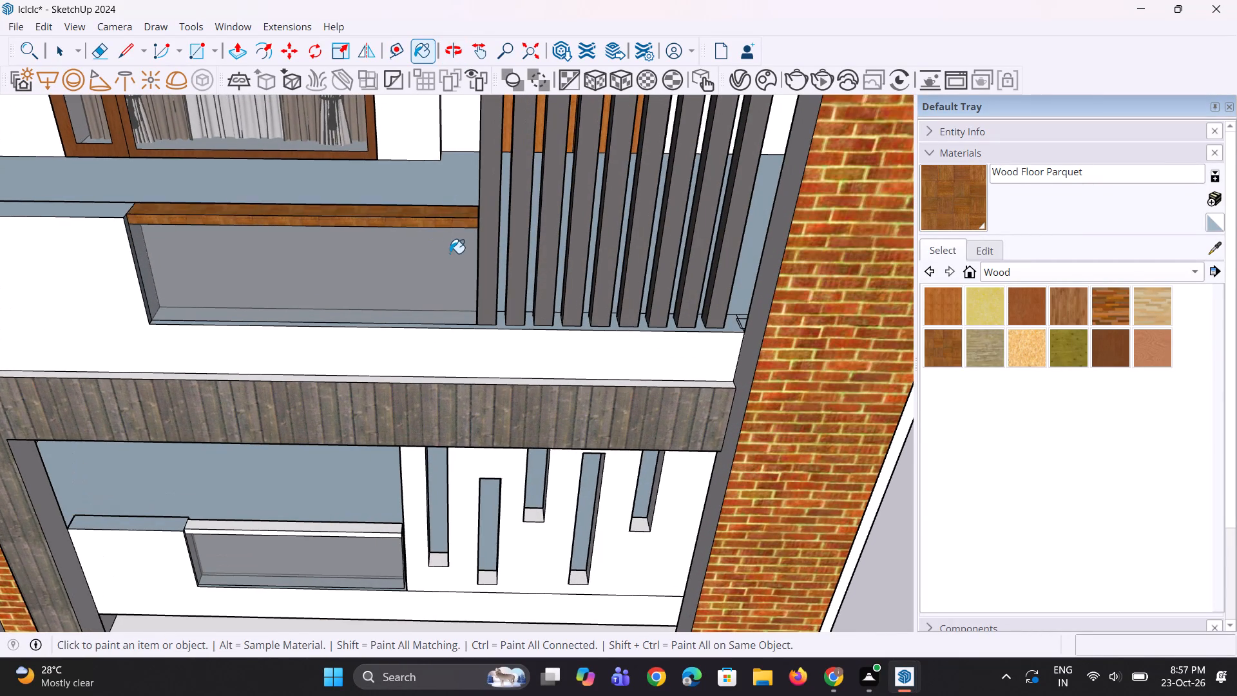
{"action": "scroll", "coordinate": [450, 253], "scroll_direction": "down", "scroll_amount": 3}
{"action": "scroll", "coordinate": [381, 276], "scroll_direction": "down", "scroll_amount": 10}
{"action": "scroll", "coordinate": [378, 387], "scroll_direction": "up", "scroll_amount": 12}
{"action": "middle_click_drag", "start_coordinate": [383, 367], "coordinate": [396, 311]}
{"action": "scroll", "coordinate": [386, 327], "scroll_direction": "up", "scroll_amount": 6}
{"action": "left_click", "coordinate": [394, 319]}
{"action": "left_click", "coordinate": [400, 314]}
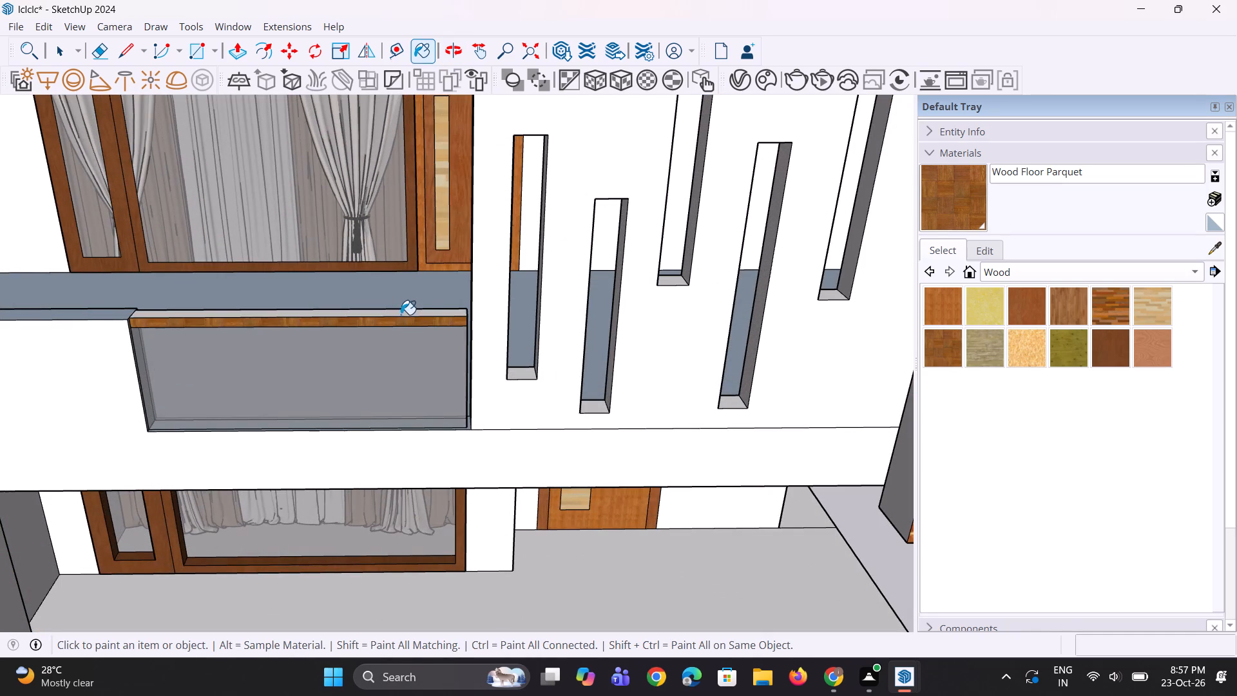
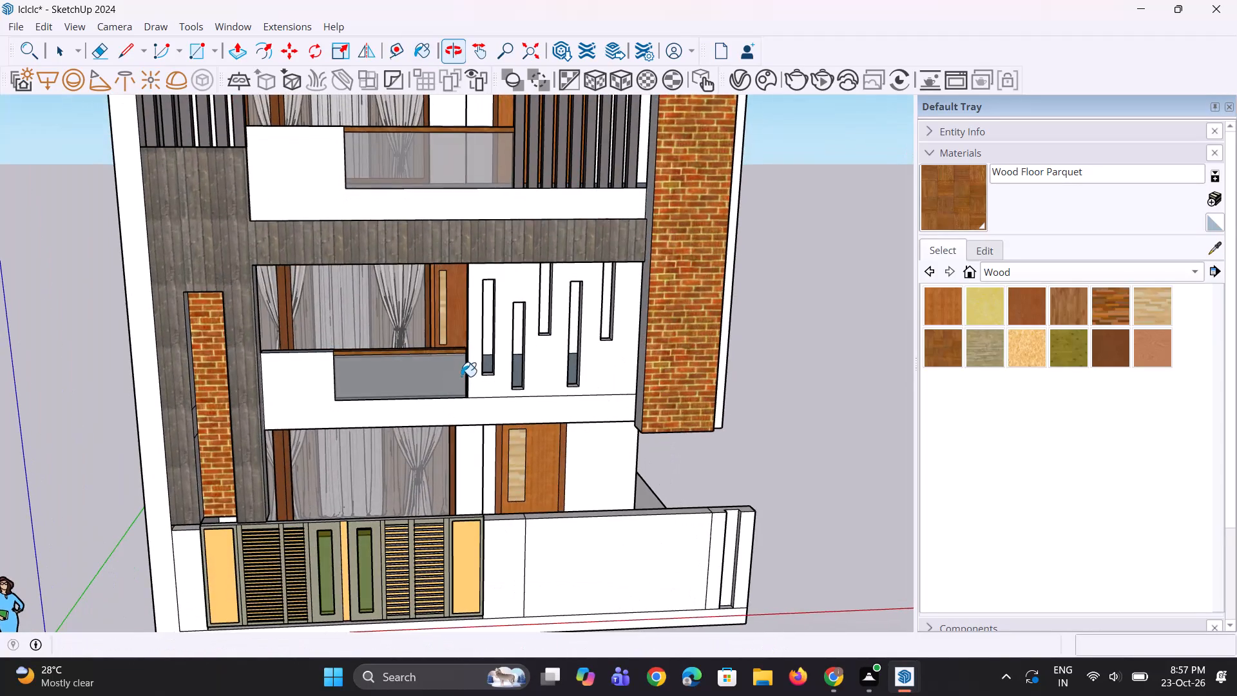
Paint the front and top faces of the boundary-wall strip between the gate and the plain white wall with Wood Bamboo.
{"action": "scroll", "coordinate": [461, 376], "scroll_direction": "down", "scroll_amount": 9}
{"action": "scroll", "coordinate": [461, 376], "scroll_direction": "up", "scroll_amount": 3}
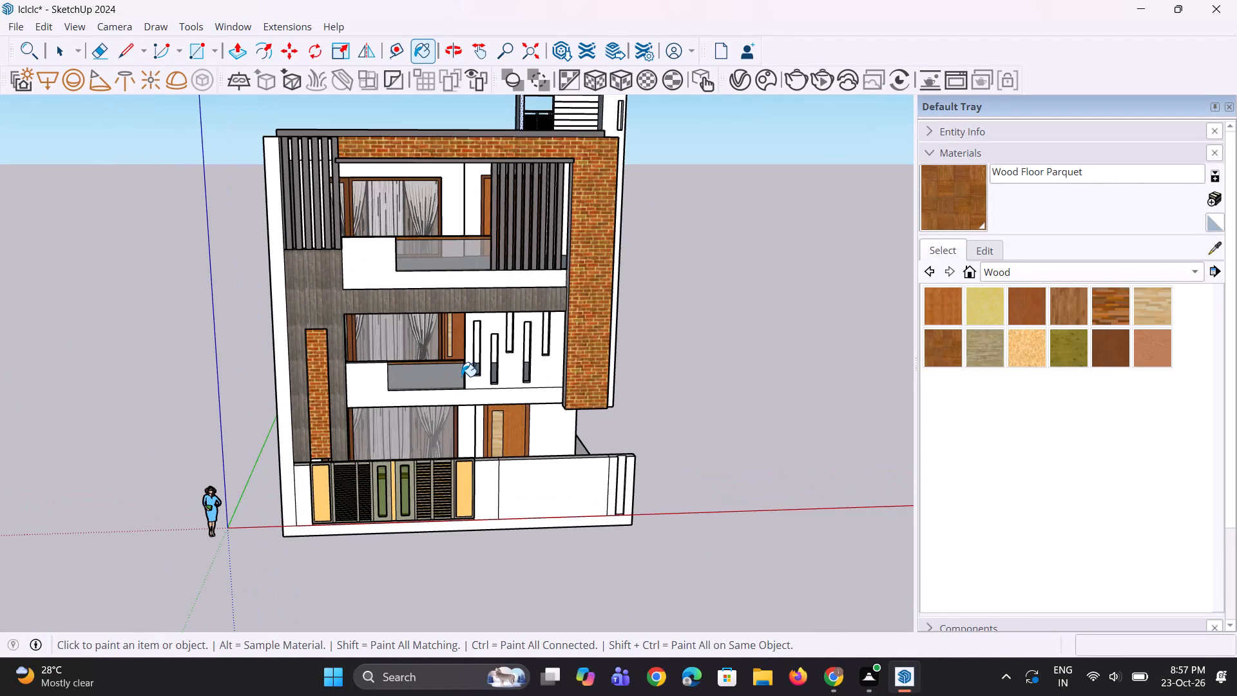
{"action": "scroll", "coordinate": [408, 319], "scroll_direction": "down", "scroll_amount": 4}
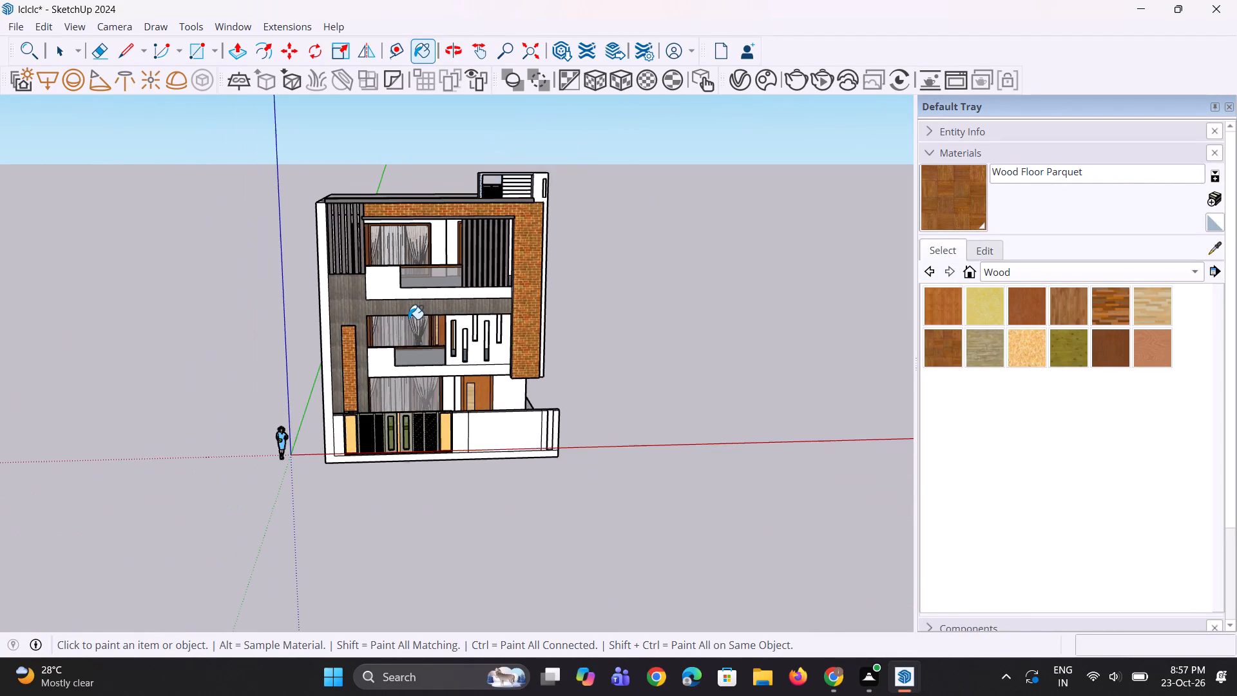
{"action": "scroll", "coordinate": [408, 319], "scroll_direction": "down", "scroll_amount": 4}
{"action": "key", "text": "space"}
{"action": "key", "text": "space"}
{"action": "key", "text": "space"}
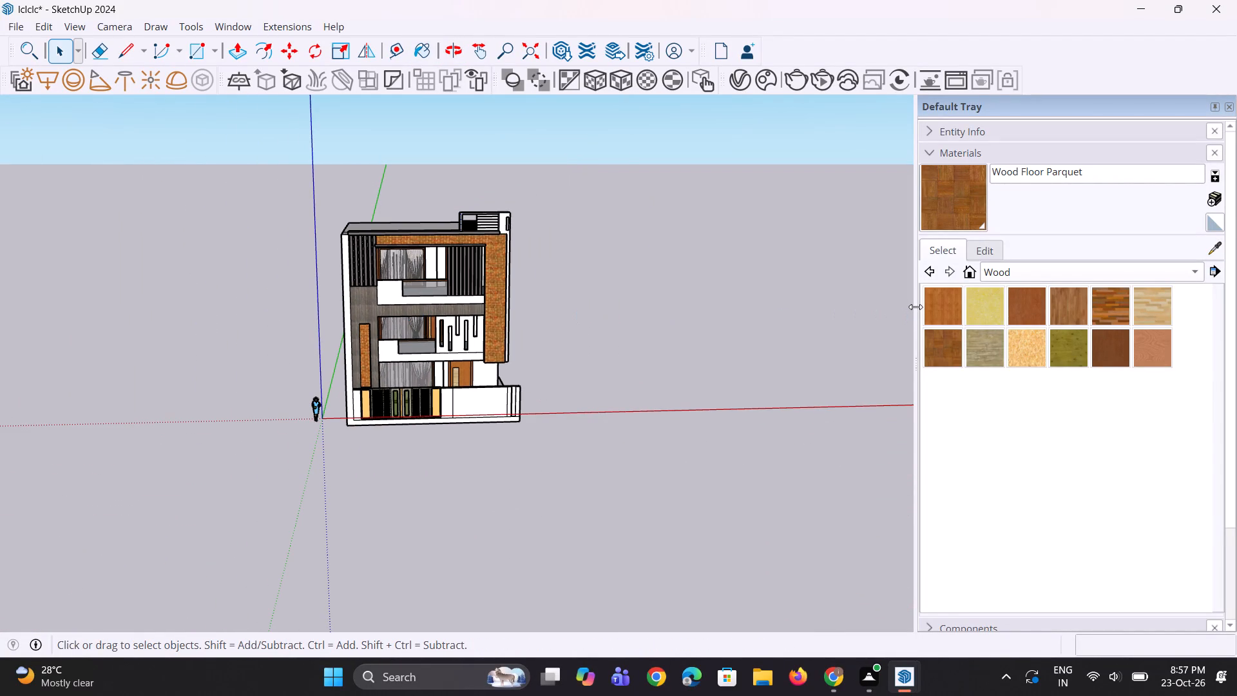
{"action": "left_click", "coordinate": [941, 307]}
{"action": "scroll", "coordinate": [370, 396], "scroll_direction": "up", "scroll_amount": 6}
{"action": "scroll", "coordinate": [468, 409], "scroll_direction": "up", "scroll_amount": 6}
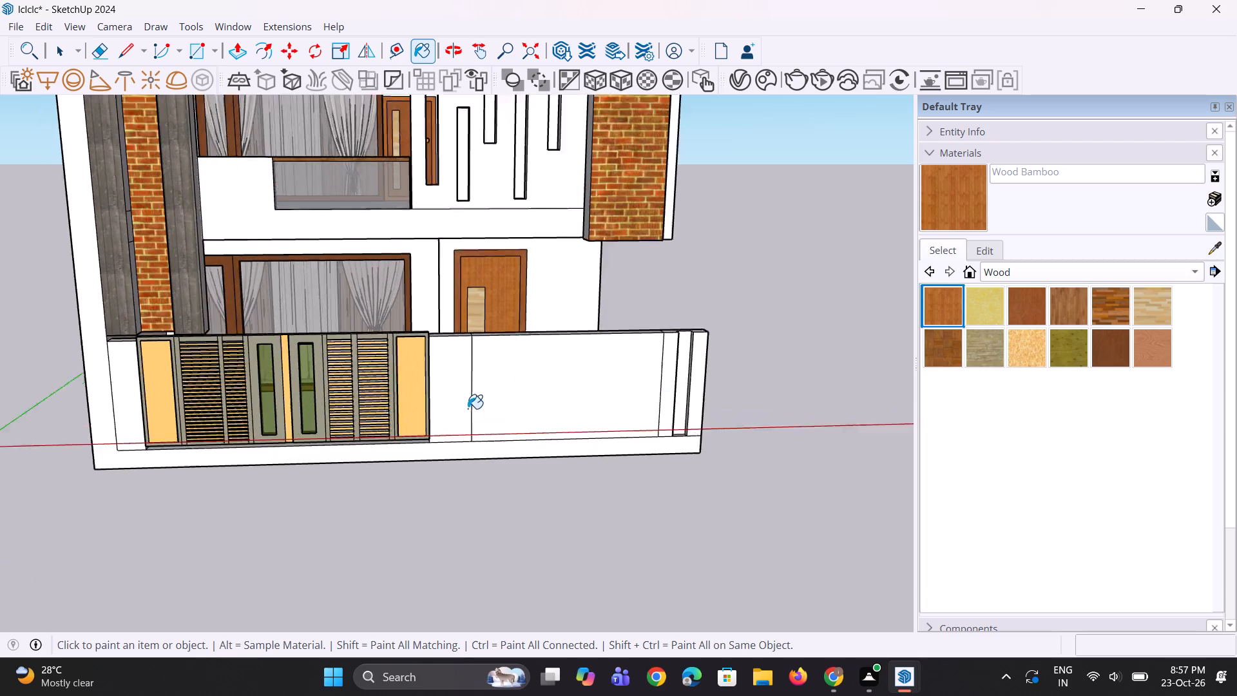
{"action": "scroll", "coordinate": [468, 409], "scroll_direction": "up", "scroll_amount": 5}
{"action": "left_click", "coordinate": [459, 403]}
{"action": "scroll", "coordinate": [455, 441], "scroll_direction": "up", "scroll_amount": 1}
{"action": "middle_click_drag", "start_coordinate": [455, 441], "coordinate": [446, 510]}
{"action": "scroll", "coordinate": [427, 285], "scroll_direction": "up", "scroll_amount": 2}
{"action": "left_click", "coordinate": [424, 320]}
{"action": "left_click", "coordinate": [430, 327]}
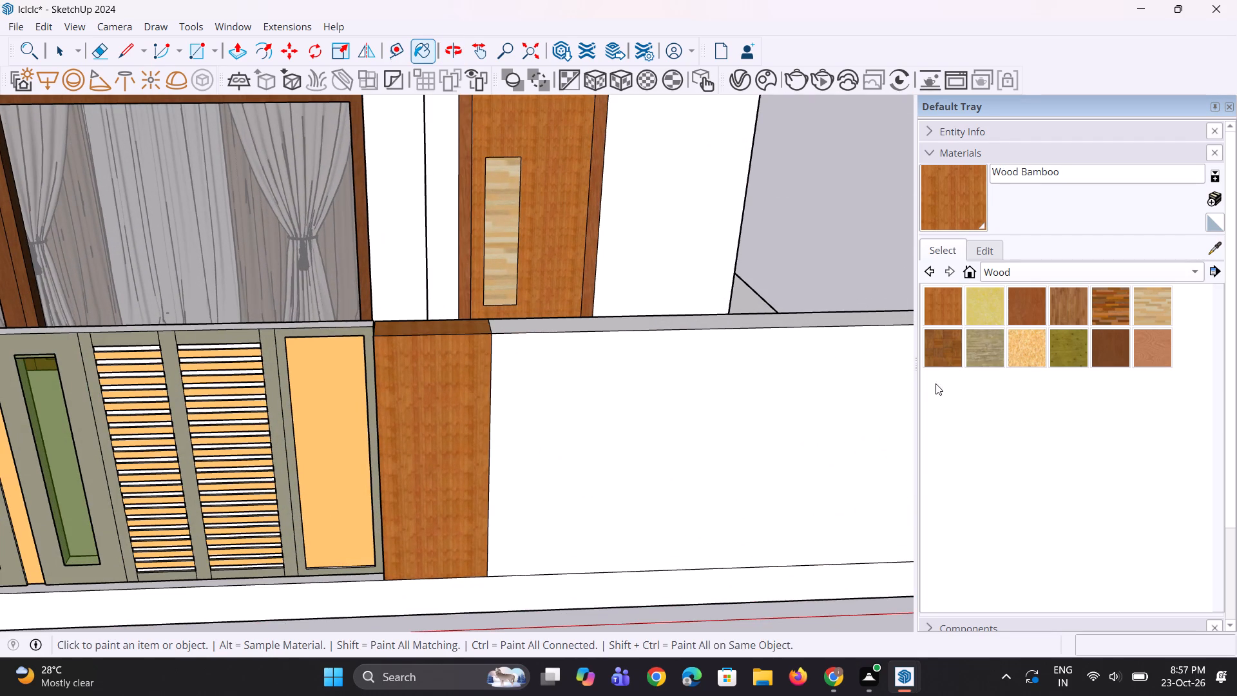
Lighten the Wood Bamboo material by setting its HLS lightness to 52.
{"action": "left_click", "coordinate": [979, 247]}
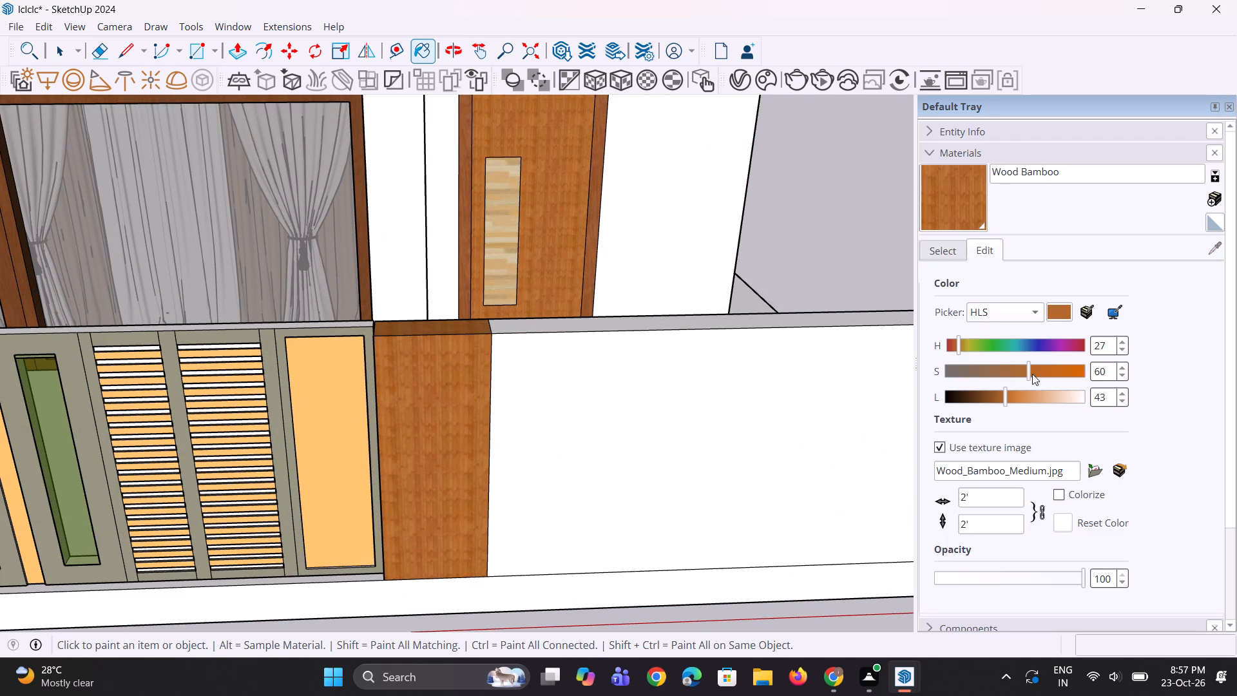
{"action": "left_click_drag", "start_coordinate": [1005, 392], "coordinate": [1018, 396]}
{"action": "scroll", "coordinate": [561, 389], "scroll_direction": "down", "scroll_amount": 4}
{"action": "middle_click_drag", "start_coordinate": [549, 387], "coordinate": [555, 315]}
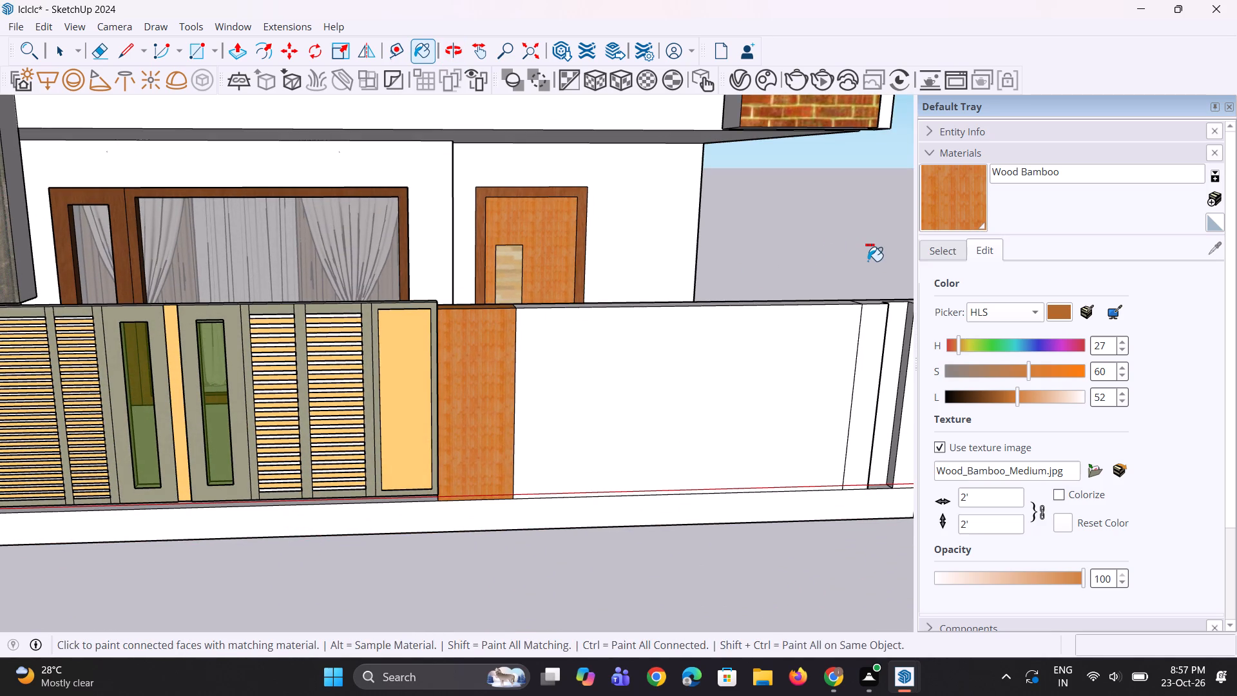
{"action": "key", "text": "ctrl+z"}
{"action": "key", "text": "space"}
{"action": "key", "text": "space"}
{"action": "left_click", "coordinate": [948, 256]}
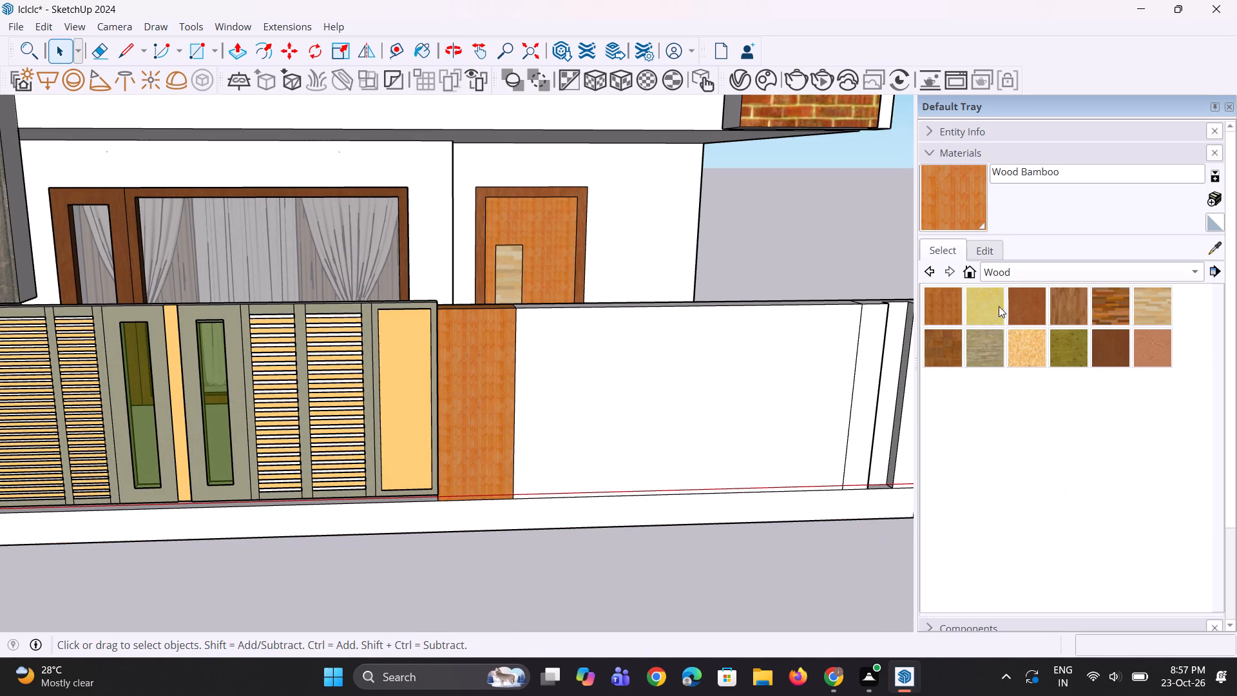
Examine the gate, boundary wall and lower facade with the lightened wood strip from the front.
{"action": "scroll", "coordinate": [959, 327], "scroll_direction": "up", "scroll_amount": 3}
{"action": "scroll", "coordinate": [385, 391], "scroll_direction": "down", "scroll_amount": 4}
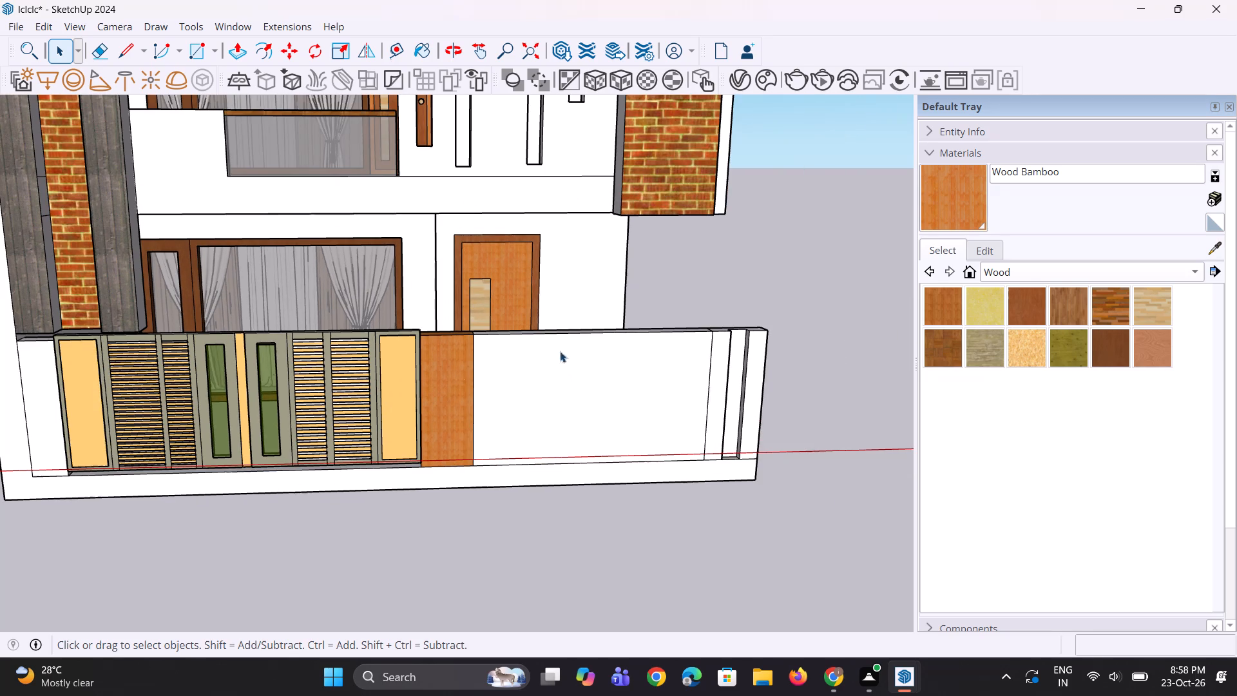
{"action": "key", "text": "space"}
{"action": "key", "text": "space"}
{"action": "left_click", "coordinate": [769, 283]}
{"action": "middle_click_drag", "start_coordinate": [685, 435], "coordinate": [667, 369]}
{"action": "scroll", "coordinate": [667, 371], "scroll_direction": "down", "scroll_amount": 5}
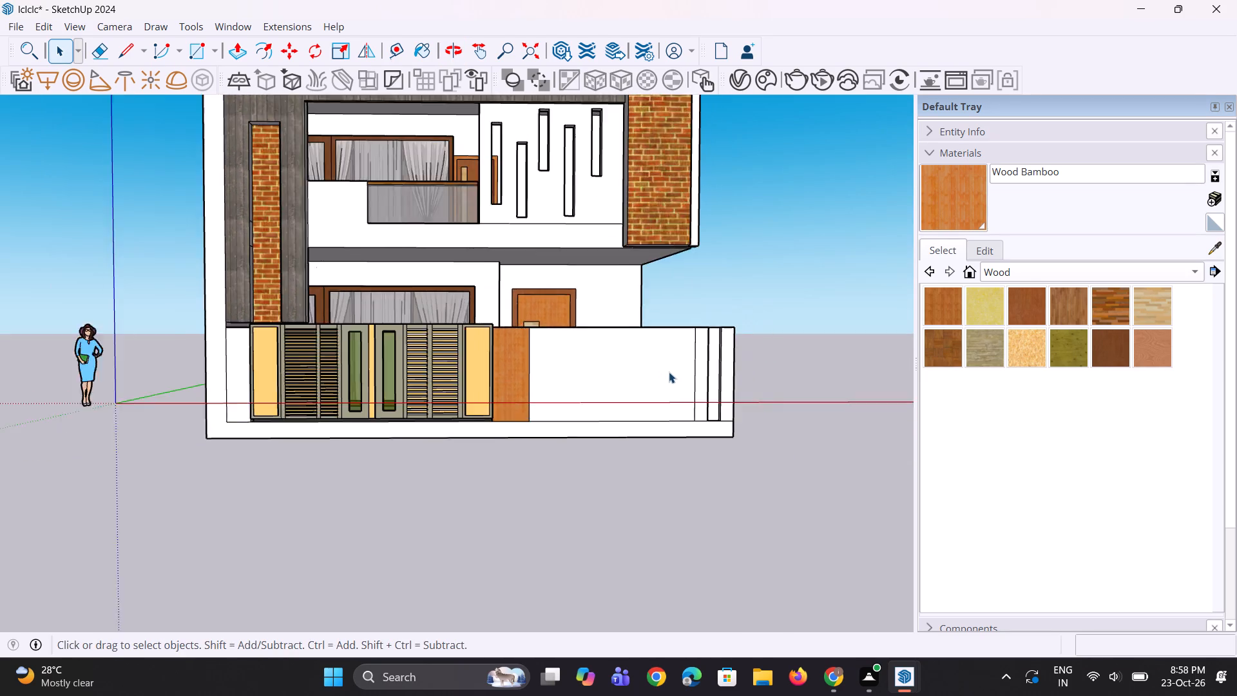
{"action": "scroll", "coordinate": [669, 372], "scroll_direction": "down", "scroll_amount": 4}
{"action": "scroll", "coordinate": [523, 372], "scroll_direction": "down", "scroll_amount": 3}
{"action": "scroll", "coordinate": [528, 365], "scroll_direction": "up", "scroll_amount": 2}
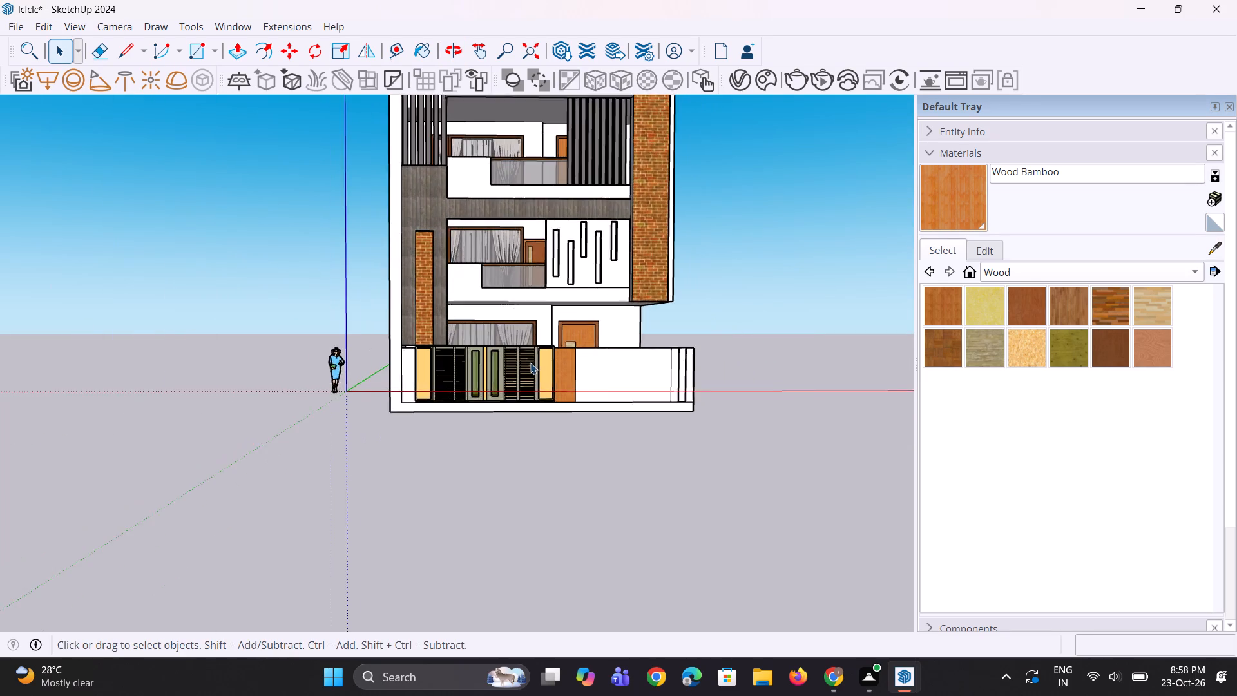
{"action": "scroll", "coordinate": [530, 363], "scroll_direction": "up", "scroll_amount": 6}
{"action": "scroll", "coordinate": [531, 362], "scroll_direction": "down", "scroll_amount": 2}
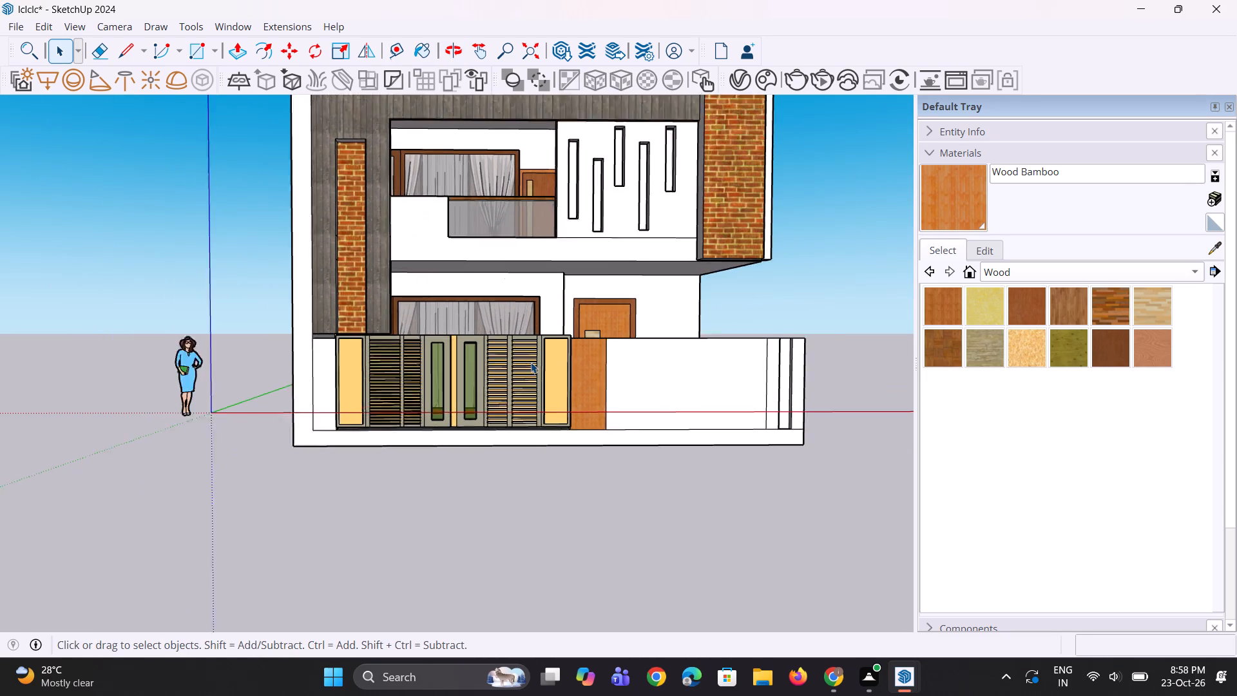
{"action": "scroll", "coordinate": [531, 362], "scroll_direction": "down", "scroll_amount": 1}
{"action": "scroll", "coordinate": [531, 362], "scroll_direction": "up", "scroll_amount": 1}
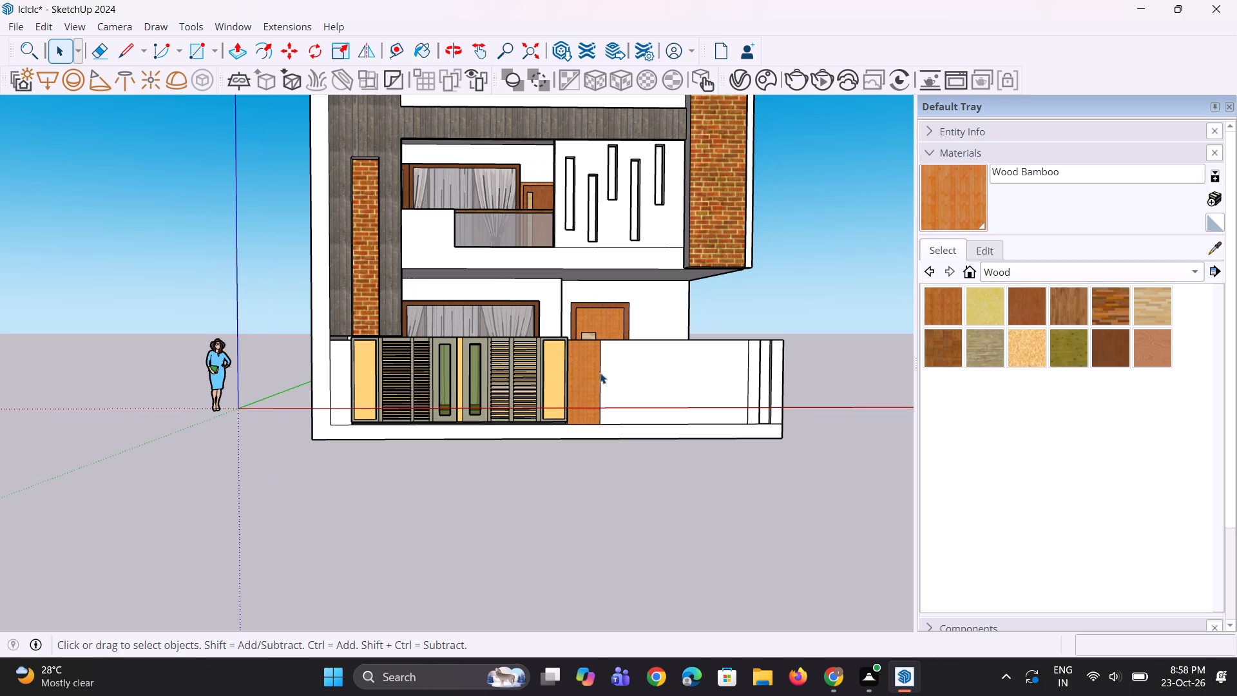
Paint the narrow boundary-wall strip on the other side of the gate with Wood Bamboo.
{"action": "left_click", "coordinate": [588, 380]}
{"action": "scroll", "coordinate": [373, 425], "scroll_direction": "up", "scroll_amount": 2}
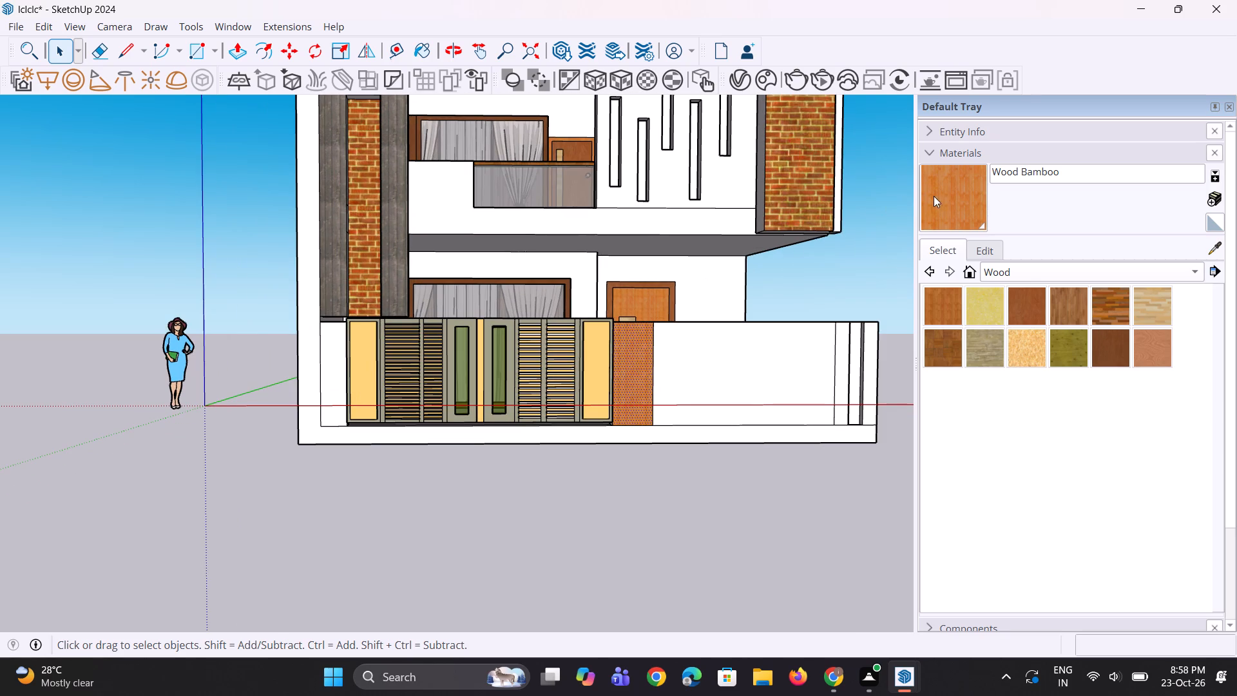
{"action": "left_click", "coordinate": [950, 200]}
{"action": "scroll", "coordinate": [318, 421], "scroll_direction": "up", "scroll_amount": 3}
{"action": "left_click", "coordinate": [331, 405]}
Draw a vertical line about 1' 3 3/8" long across the wall's base band, down from the wood strip's outer bottom corner.
{"action": "scroll", "coordinate": [336, 469], "scroll_direction": "down", "scroll_amount": 5}
{"action": "middle_click_drag", "start_coordinate": [335, 461], "coordinate": [310, 505]}
{"action": "scroll", "coordinate": [308, 503], "scroll_direction": "down", "scroll_amount": 8}
{"action": "middle_click_drag", "start_coordinate": [353, 519], "coordinate": [336, 519]}
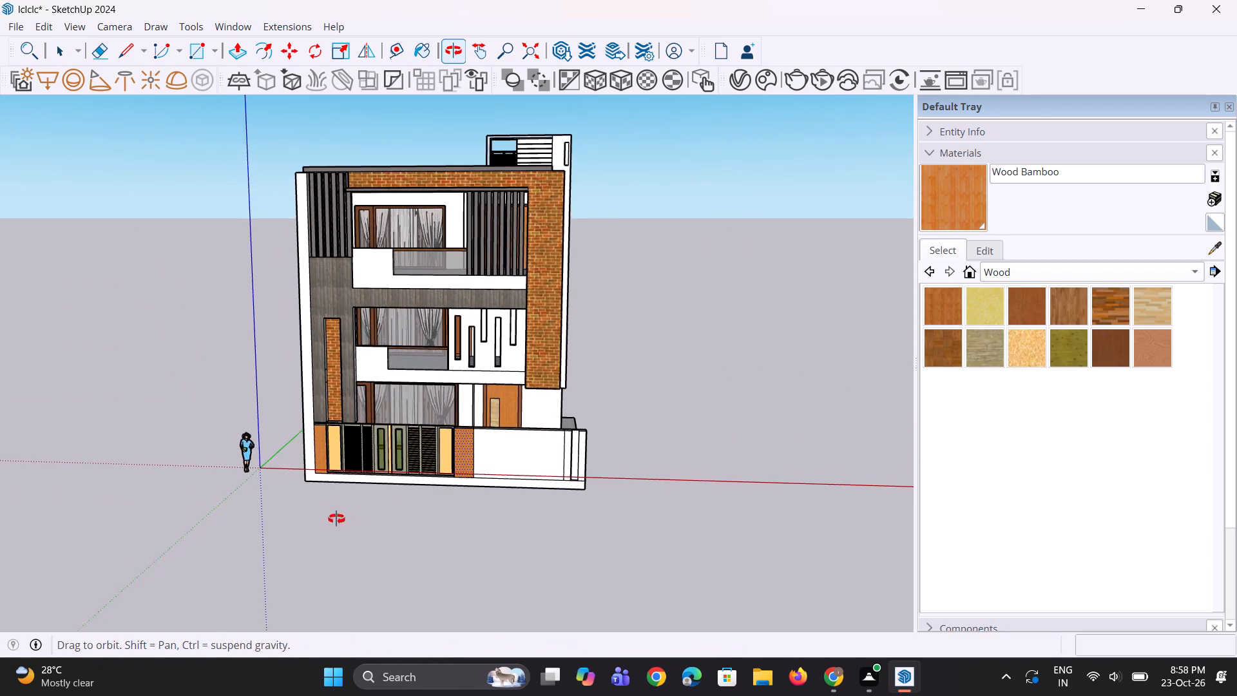
{"action": "middle_click_drag", "start_coordinate": [336, 519], "coordinate": [334, 518]}
{"action": "scroll", "coordinate": [334, 496], "scroll_direction": "up", "scroll_amount": 10}
{"action": "middle_click_drag", "start_coordinate": [445, 512], "coordinate": [438, 514]}
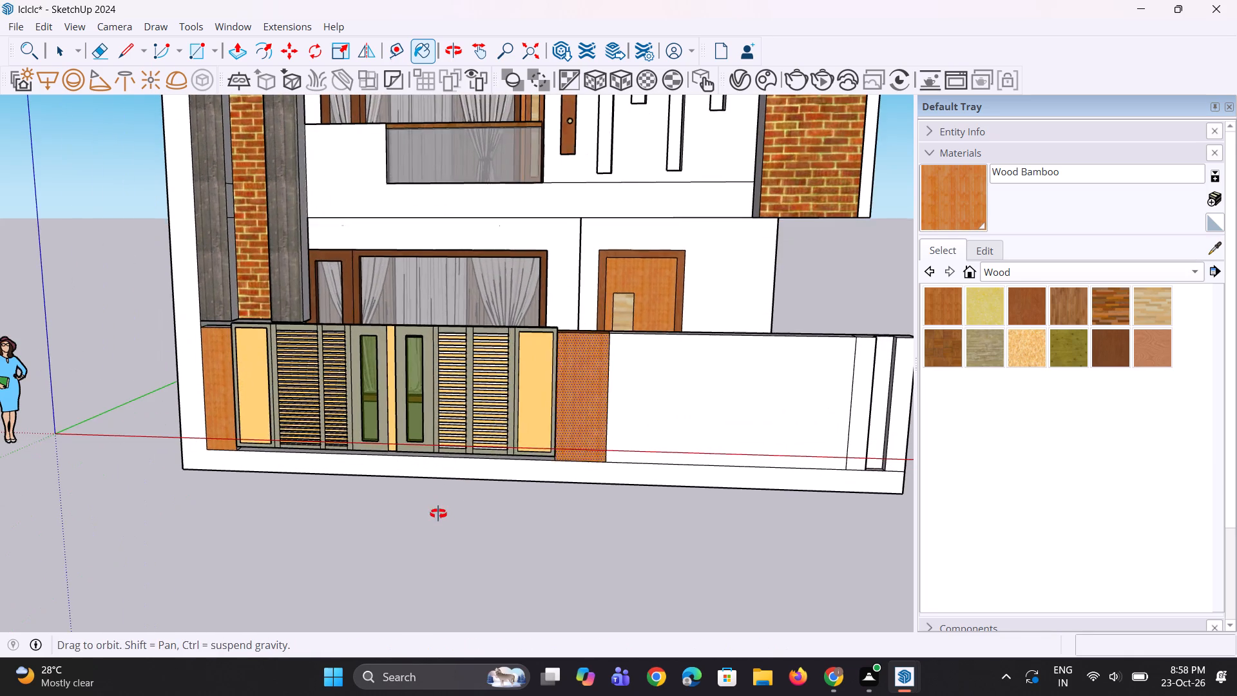
{"action": "middle_click_drag", "start_coordinate": [438, 514], "coordinate": [436, 514]}
{"action": "scroll", "coordinate": [549, 491], "scroll_direction": "up", "scroll_amount": 1}
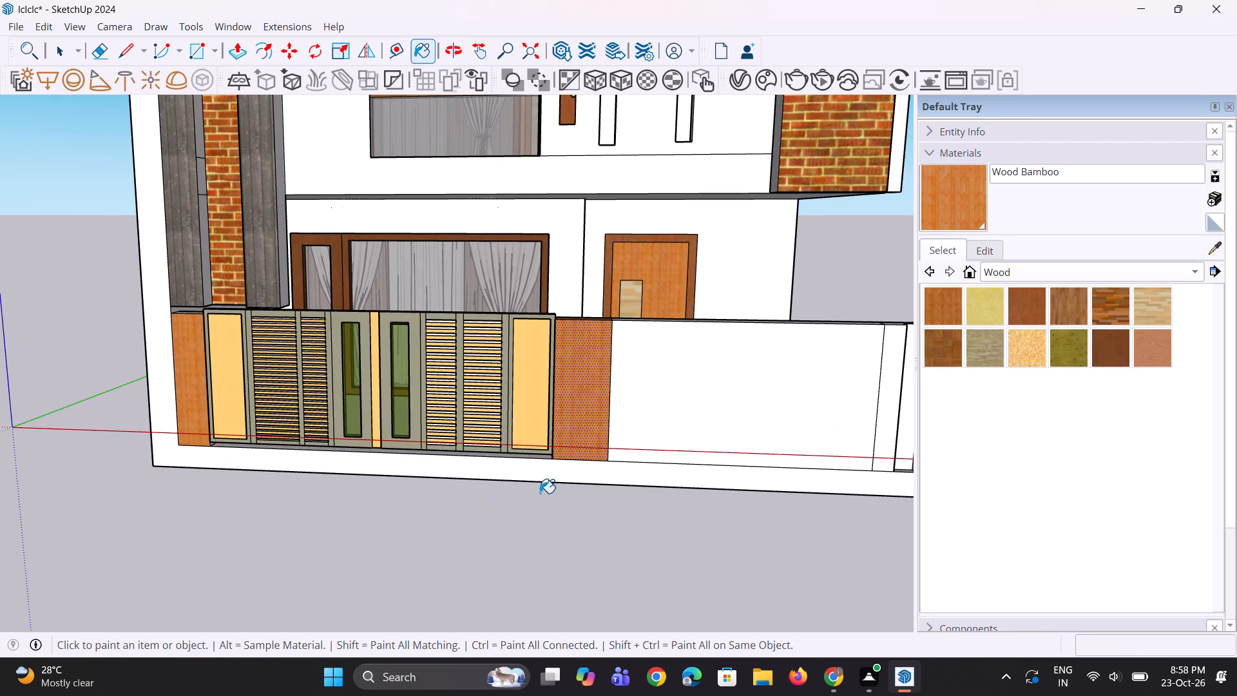
{"action": "key", "text": "l"}
{"action": "left_click", "coordinate": [613, 459]}
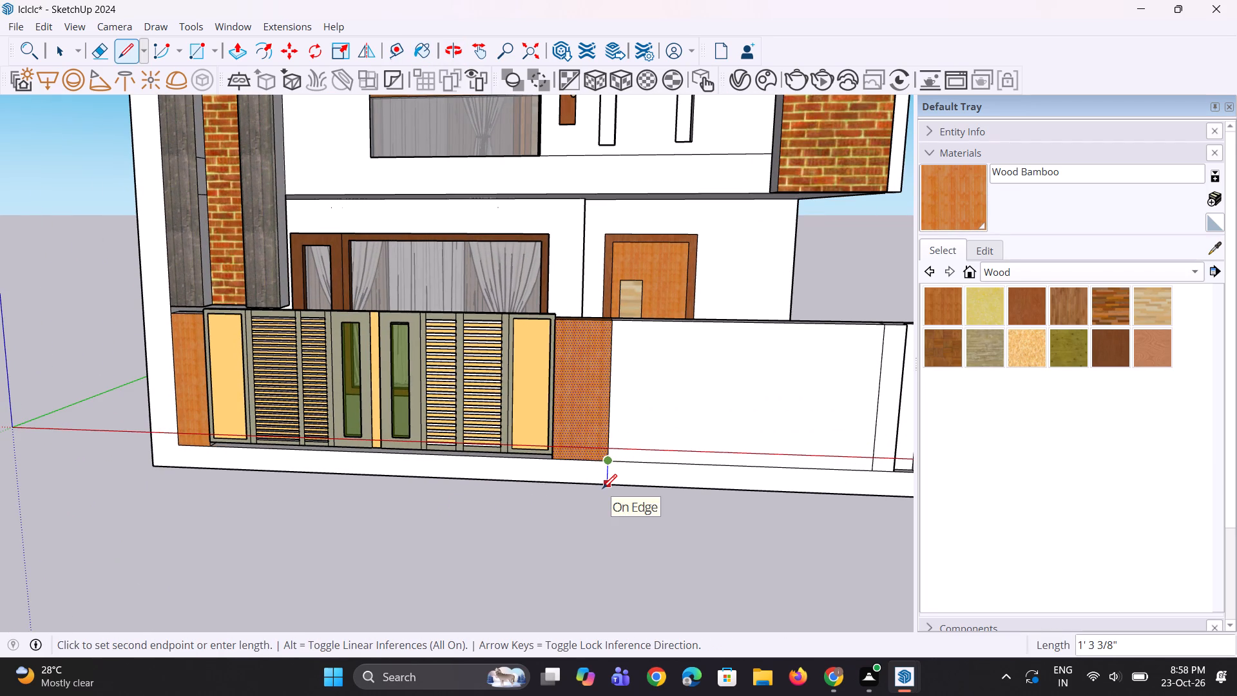
{"action": "left_click", "coordinate": [602, 488]}
Push/Pull the base band below the white boundary wall outward about 3' 4 1/4" to form a projecting ledge.
{"action": "scroll", "coordinate": [526, 494], "scroll_direction": "down", "scroll_amount": 4}
{"action": "scroll", "coordinate": [795, 475], "scroll_direction": "up", "scroll_amount": 5}
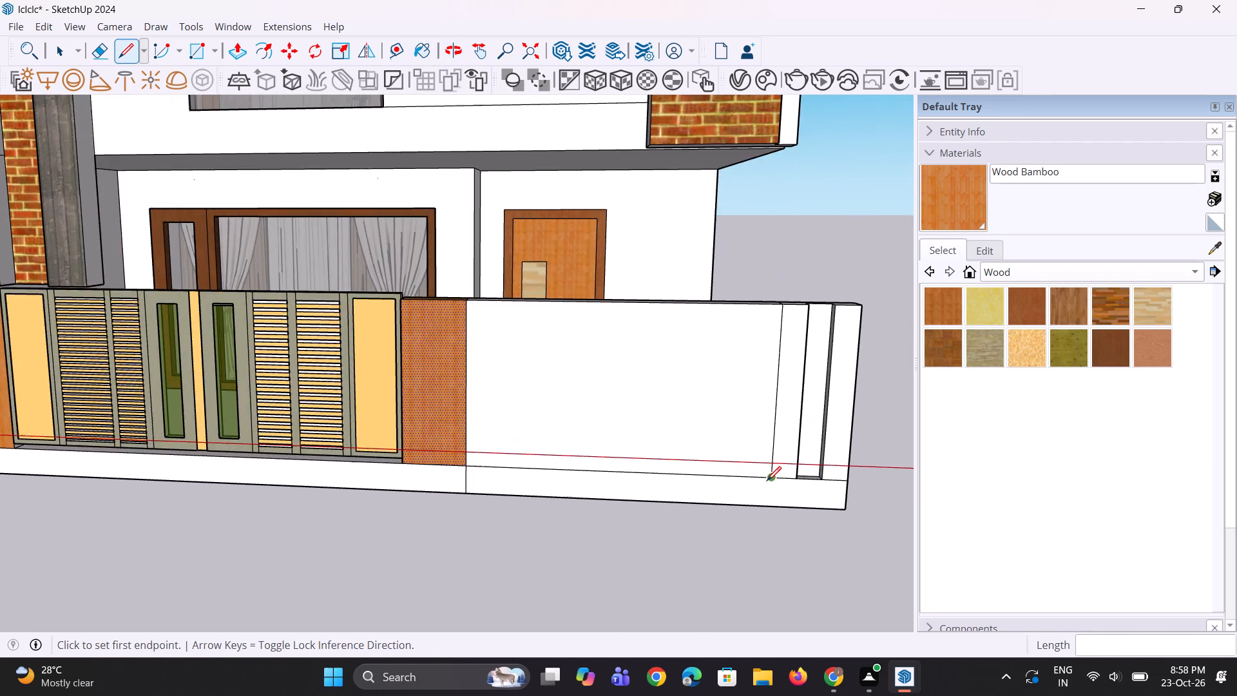
{"action": "scroll", "coordinate": [767, 481], "scroll_direction": "up", "scroll_amount": 7}
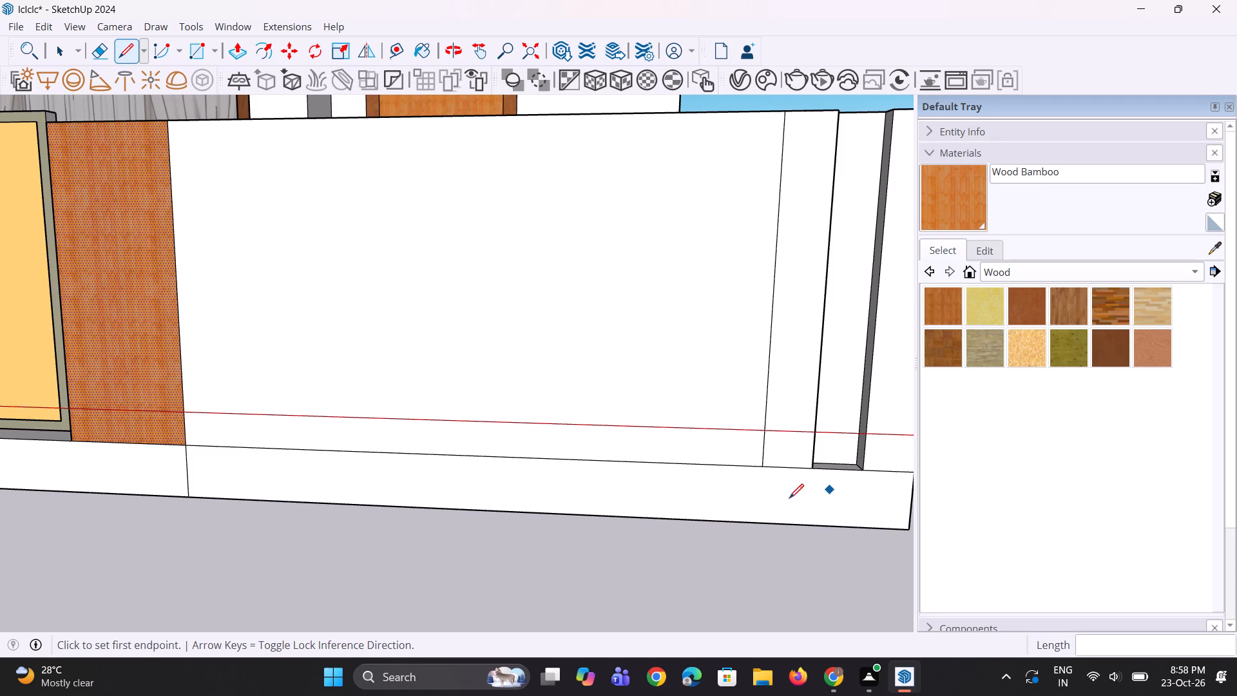
{"action": "scroll", "coordinate": [787, 499], "scroll_direction": "down", "scroll_amount": 3}
{"action": "key", "text": "space"}
{"action": "key", "text": "p"}
{"action": "left_click", "coordinate": [836, 505]}
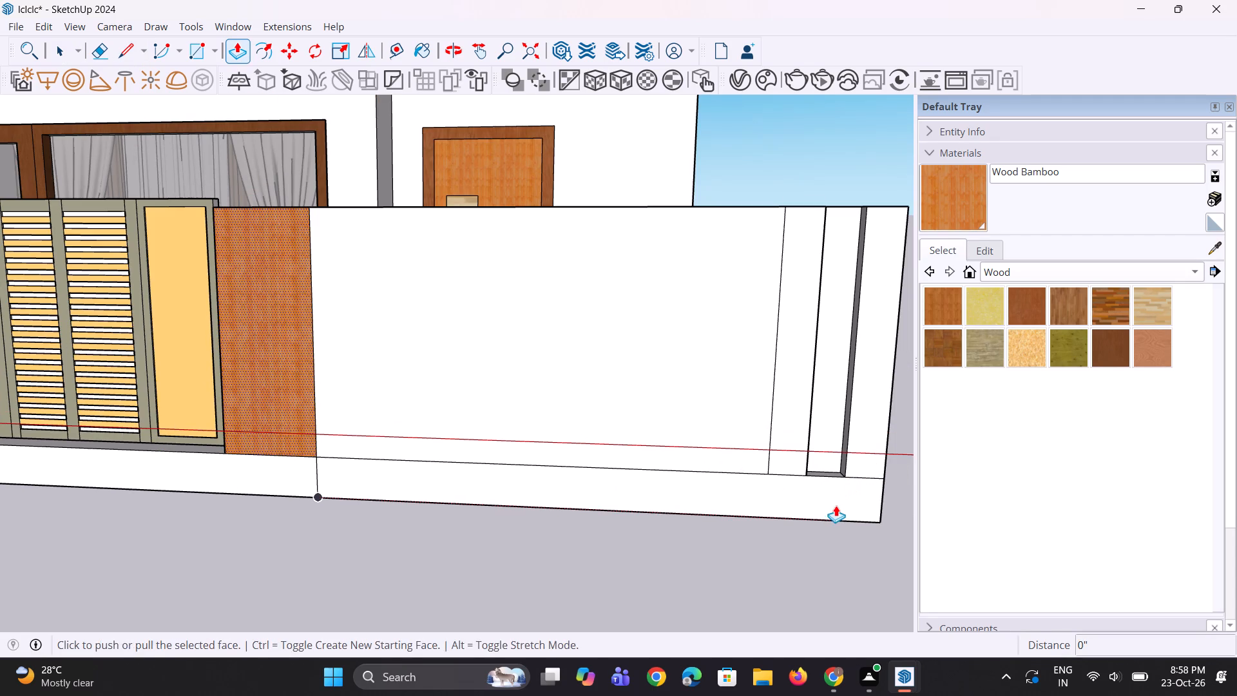
{"action": "key", "text": "Escape"}
{"action": "key", "text": "space"}
{"action": "key", "text": "space"}
{"action": "left_click", "coordinate": [767, 506]}
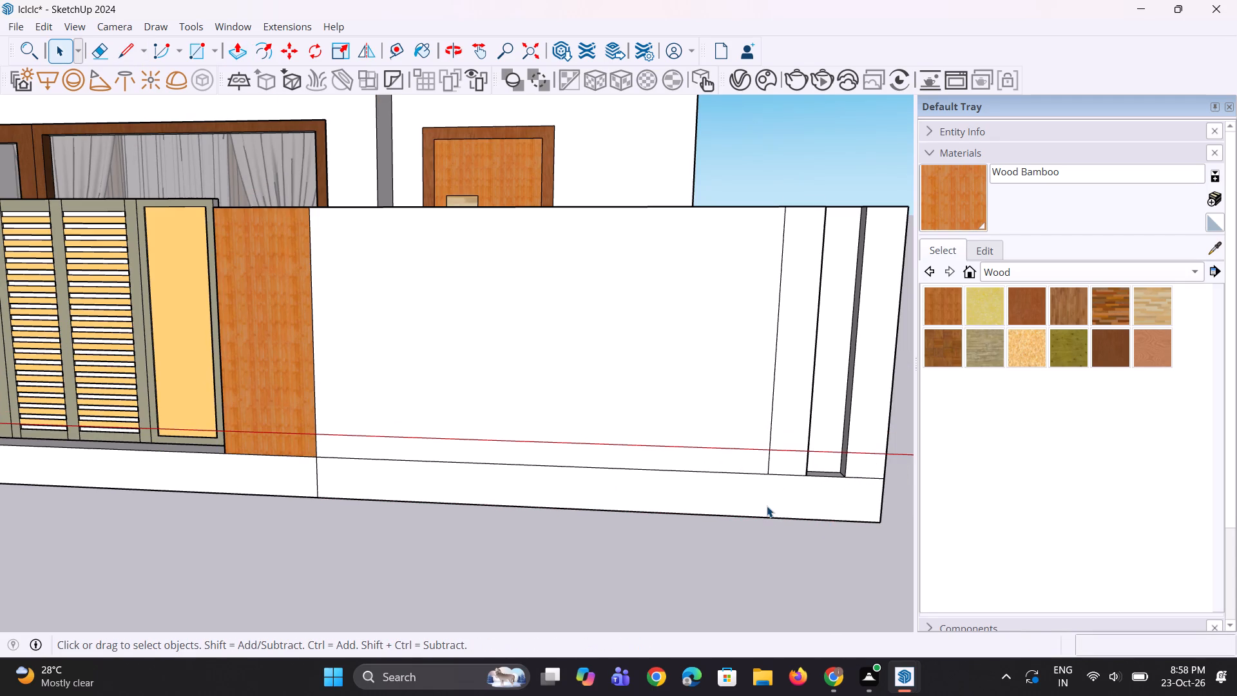
{"action": "key", "text": "p"}
{"action": "left_click", "coordinate": [767, 506]}
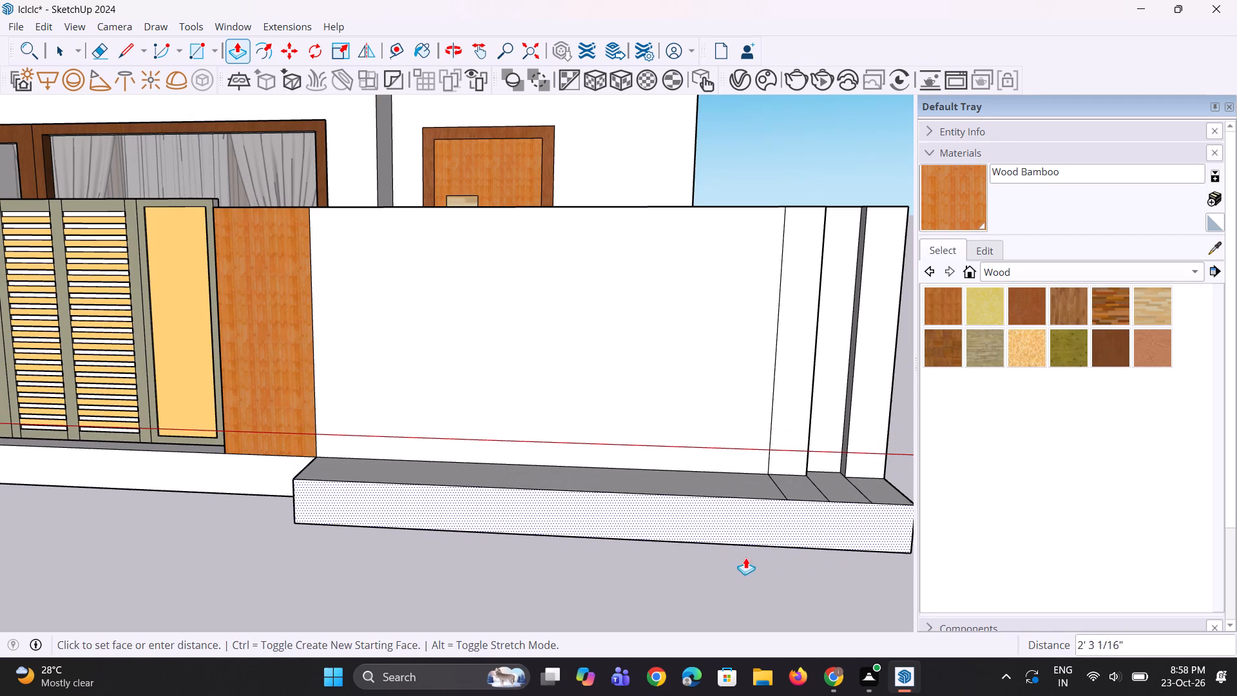
{"action": "left_click", "coordinate": [739, 573]}
Erase the three dividing lines across the top of the projecting ledge.
{"action": "scroll", "coordinate": [444, 439], "scroll_direction": "down", "scroll_amount": 4}
{"action": "middle_click_drag", "start_coordinate": [503, 471], "coordinate": [545, 545]}
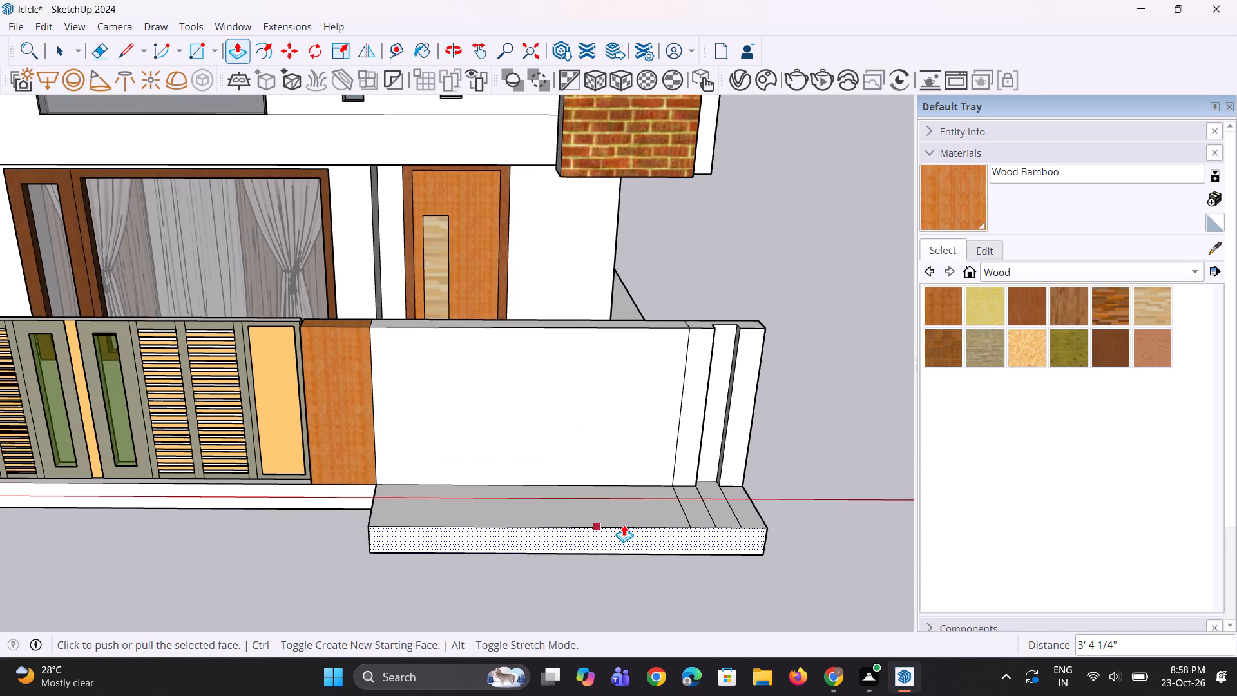
{"action": "scroll", "coordinate": [624, 525], "scroll_direction": "up", "scroll_amount": 2}
{"action": "key", "text": "e"}
{"action": "left_click_drag", "start_coordinate": [645, 510], "coordinate": [760, 504]}
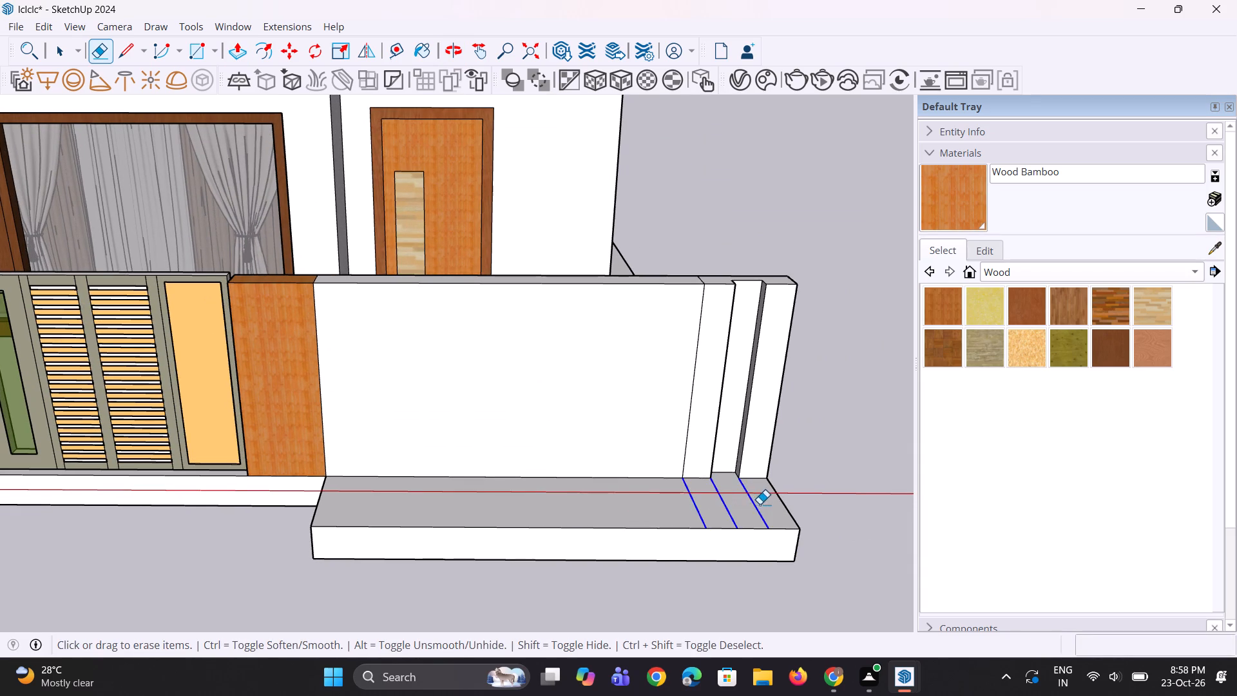
Push the ledge's front face slightly back toward the boundary wall.
{"action": "key", "text": "space"}
{"action": "key", "text": "p"}
{"action": "left_click", "coordinate": [667, 546]}
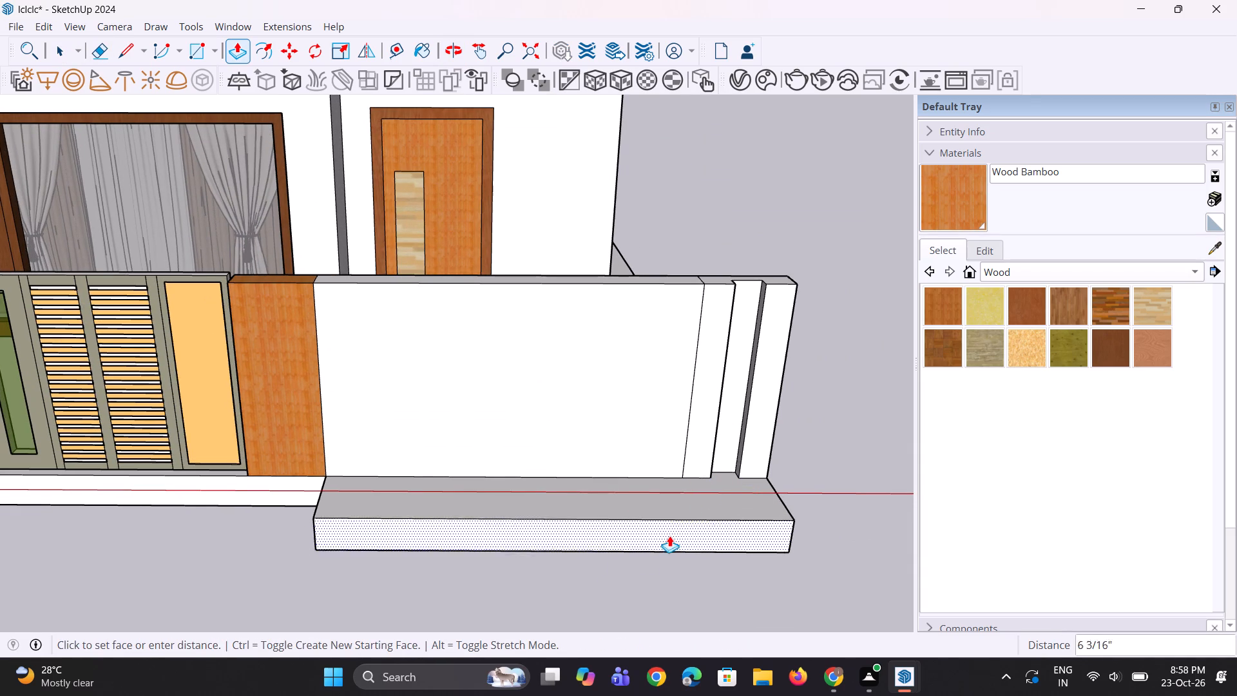
{"action": "left_click", "coordinate": [669, 531]}
{"action": "key", "text": "space"}
Offset the ledge's top face inward to leave a narrow rim around it.
{"action": "left_click", "coordinate": [652, 503]}
{"action": "key", "text": "f"}
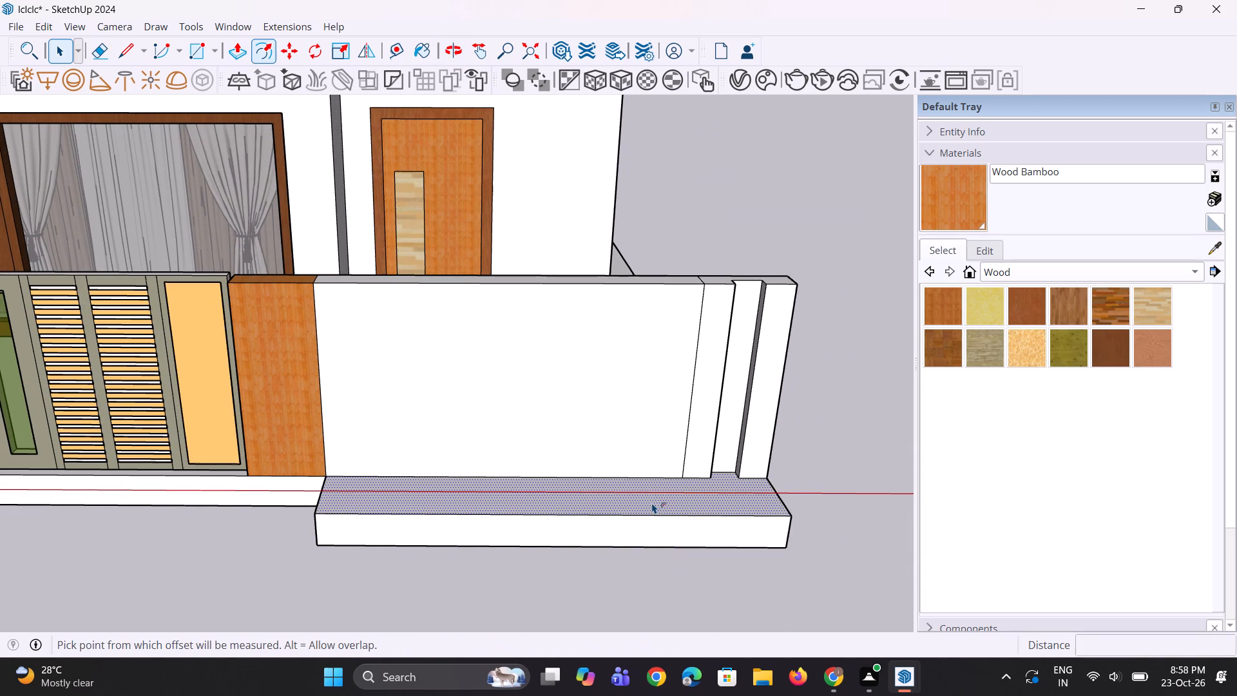
{"action": "left_click", "coordinate": [648, 508]}
{"action": "left_click", "coordinate": [646, 509]}
{"action": "key", "text": "space"}
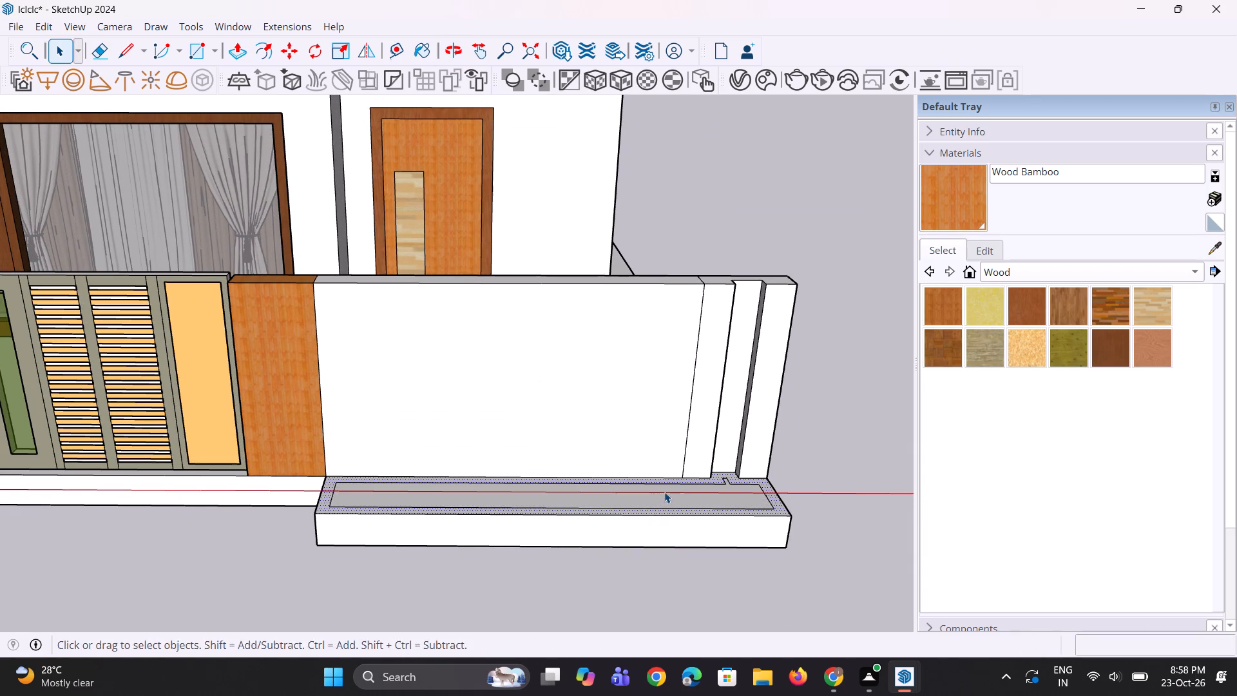
Move the small notch edge of the offset outline in line with the rim's inner edge, straightening it beside the wall groove.
{"action": "middle_click_drag", "start_coordinate": [672, 492], "coordinate": [677, 542]}
{"action": "scroll", "coordinate": [677, 542], "scroll_direction": "up", "scroll_amount": 6}
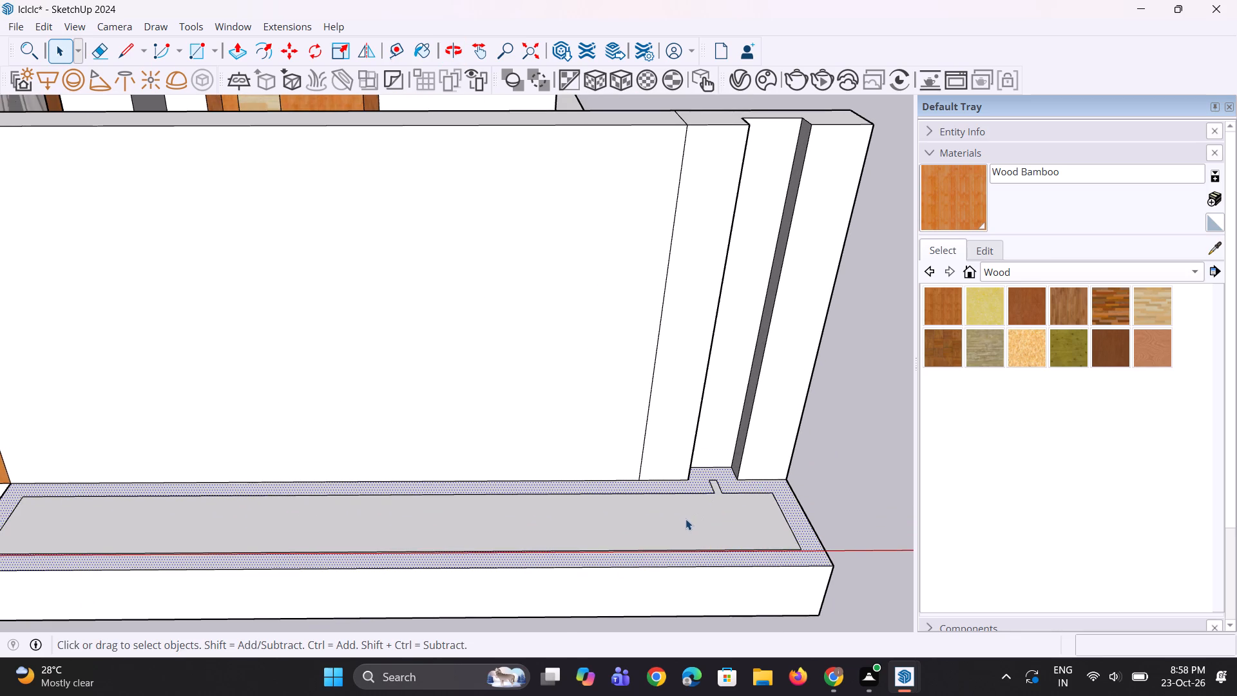
{"action": "scroll", "coordinate": [691, 514], "scroll_direction": "up", "scroll_amount": 1}
{"action": "left_click", "coordinate": [716, 478]}
{"action": "scroll", "coordinate": [716, 478], "scroll_direction": "up", "scroll_amount": 2}
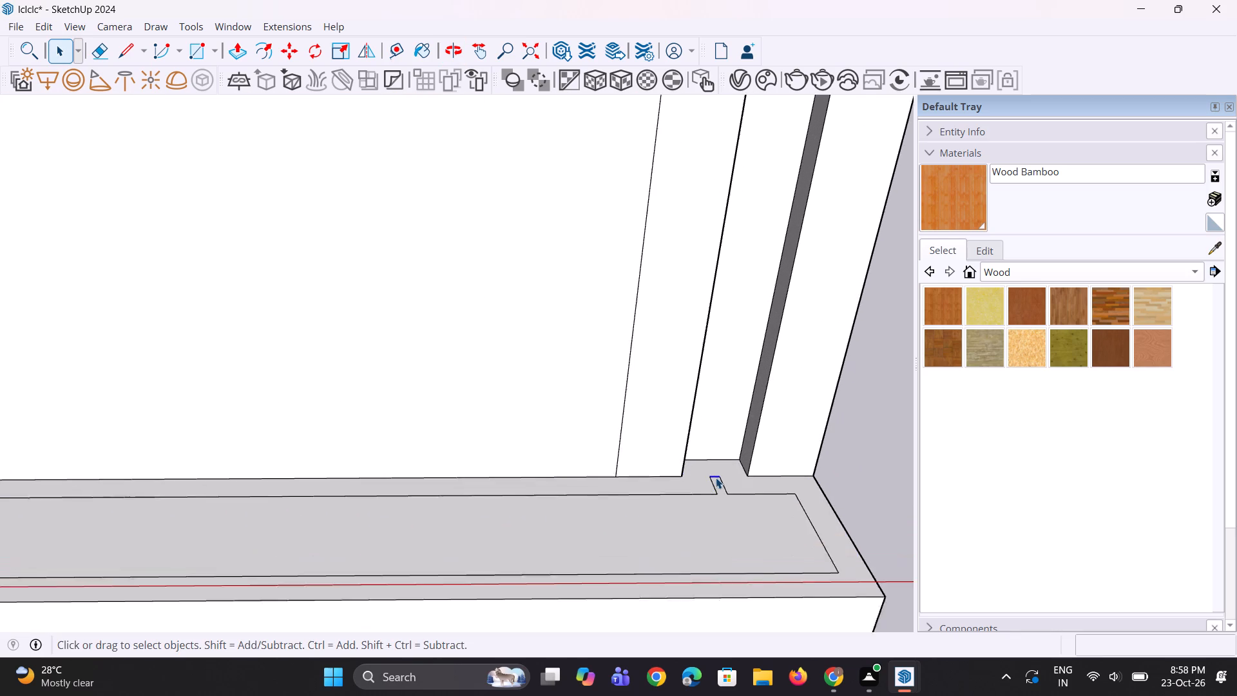
{"action": "scroll", "coordinate": [716, 478], "scroll_direction": "up", "scroll_amount": 3}
{"action": "key", "text": "m"}
{"action": "left_click", "coordinate": [725, 474]}
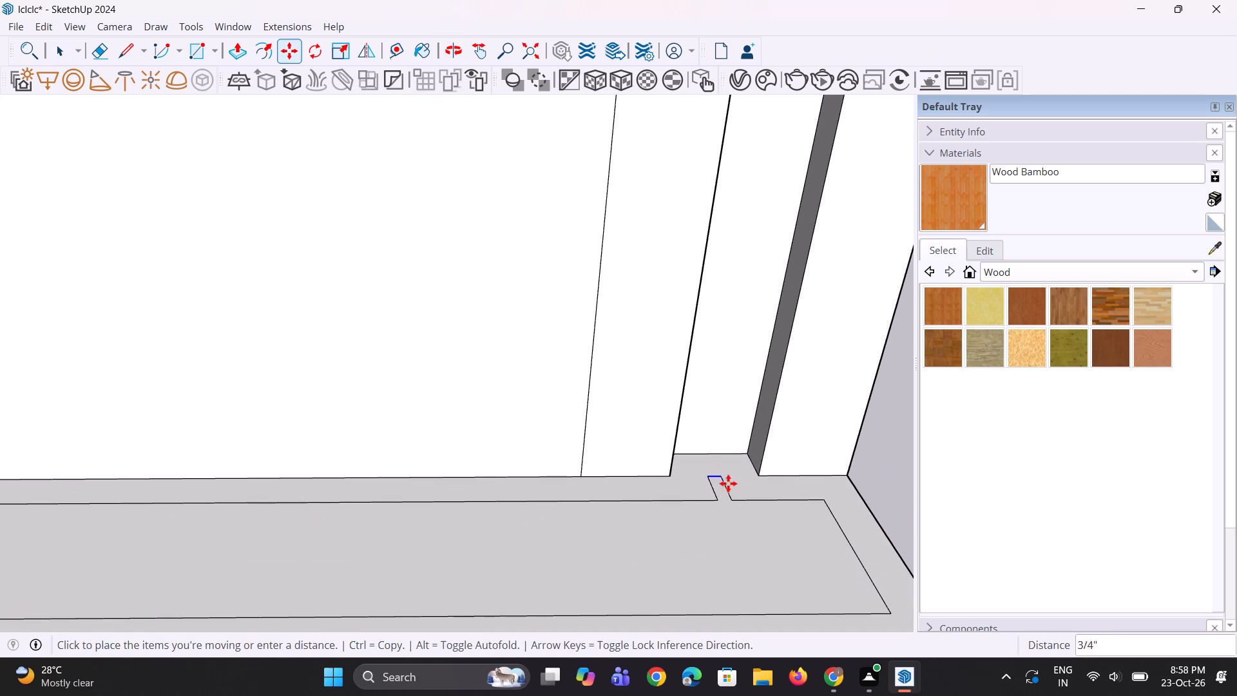
{"action": "left_click", "coordinate": [731, 499]}
{"action": "key", "text": "space"}
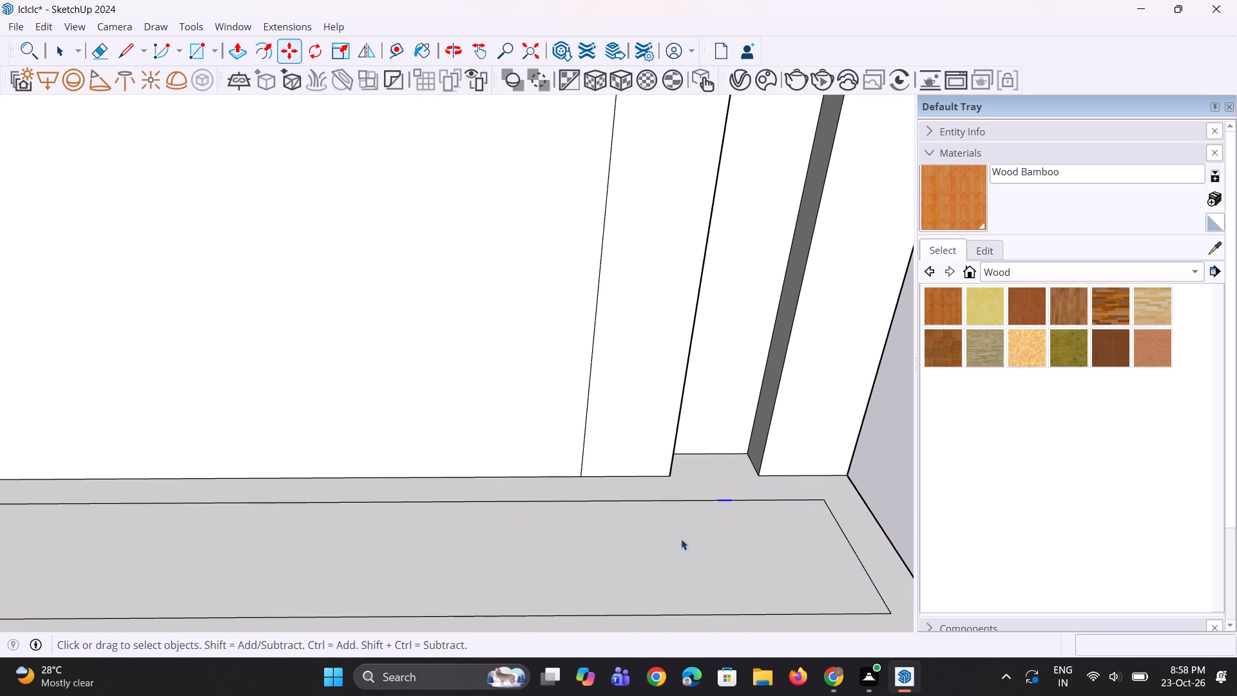
Push the inset face on top of the ledge down about 5 1/2" to hollow out a planter trough.
{"action": "scroll", "coordinate": [680, 539], "scroll_direction": "down", "scroll_amount": 4}
{"action": "key", "text": "space"}
{"action": "left_click", "coordinate": [680, 530]}
{"action": "scroll", "coordinate": [680, 530], "scroll_direction": "up", "scroll_amount": 3}
{"action": "key", "text": "p"}
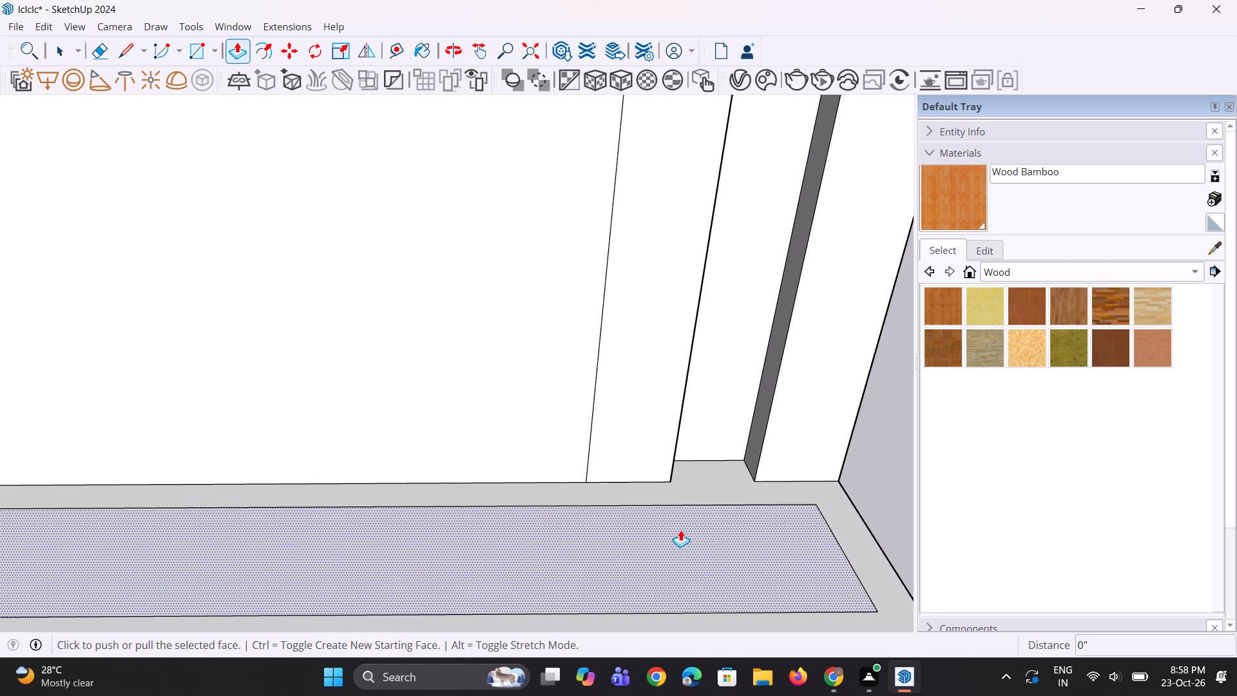
{"action": "left_click", "coordinate": [680, 530]}
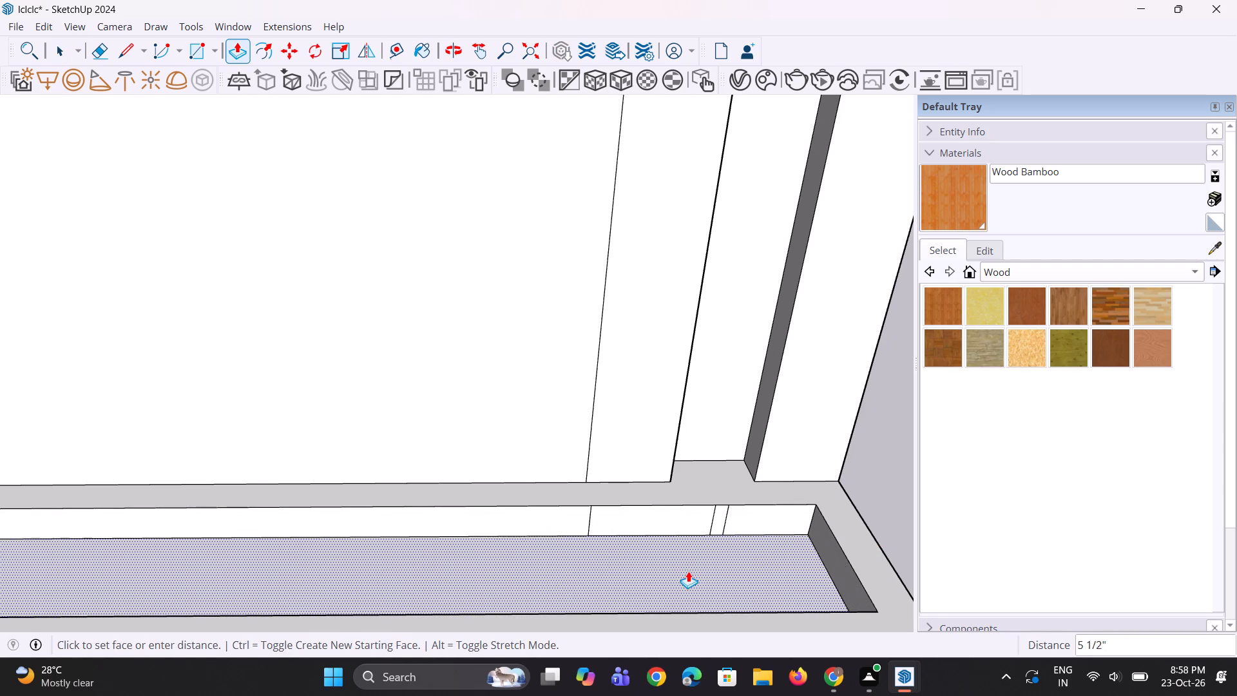
{"action": "left_click", "coordinate": [688, 572]}
Erase the three stray vertical lines on the back inner wall of the trough.
{"action": "scroll", "coordinate": [684, 556], "scroll_direction": "up", "scroll_amount": 2}
{"action": "key", "text": "e"}
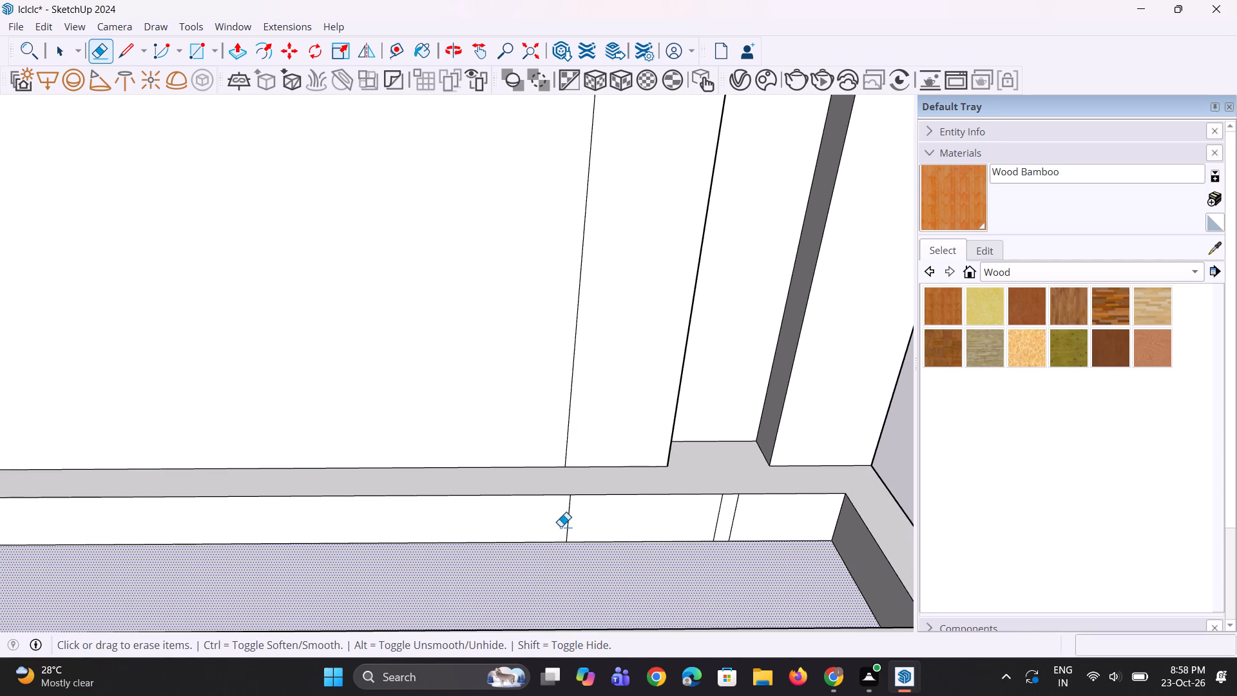
{"action": "left_click_drag", "start_coordinate": [561, 525], "coordinate": [579, 524]}
{"action": "left_click_drag", "start_coordinate": [691, 517], "coordinate": [734, 516]}
{"action": "scroll", "coordinate": [738, 505], "scroll_direction": "down", "scroll_amount": 2}
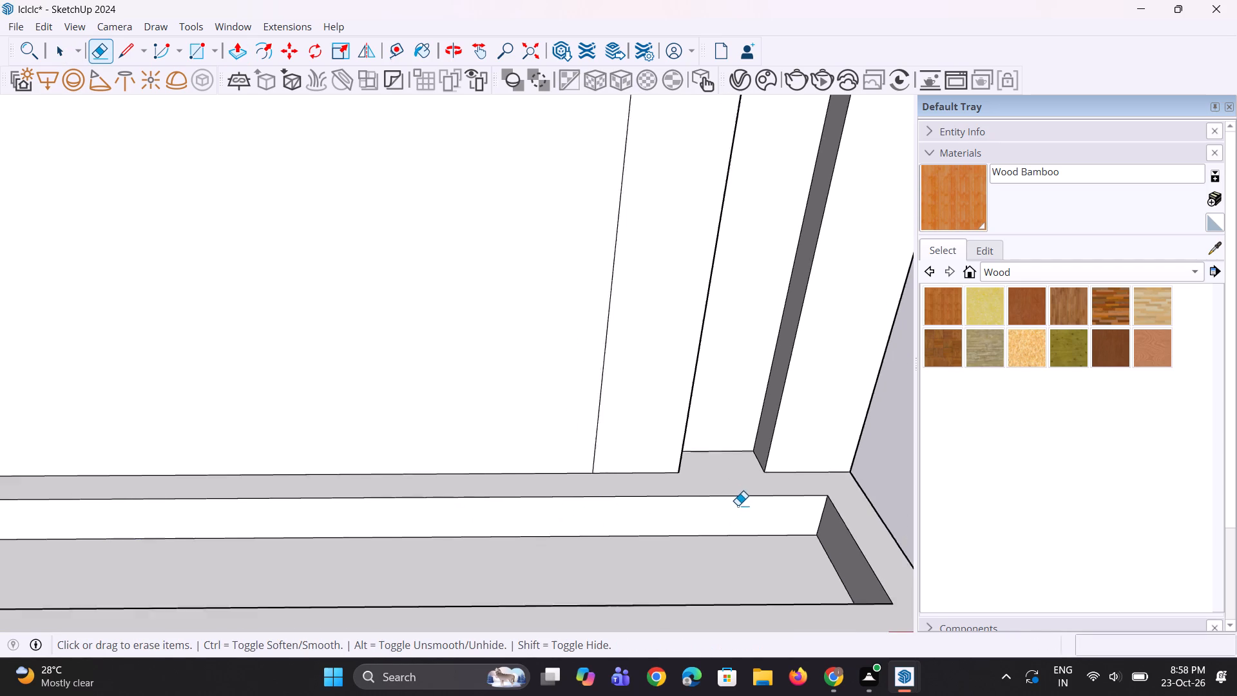
Thin the trough's front rim by pushing its inner face about 1 7/16", and repeat the push on the back inner face.
{"action": "scroll", "coordinate": [738, 505], "scroll_direction": "down", "scroll_amount": 8}
{"action": "middle_click_drag", "start_coordinate": [680, 522], "coordinate": [662, 260]}
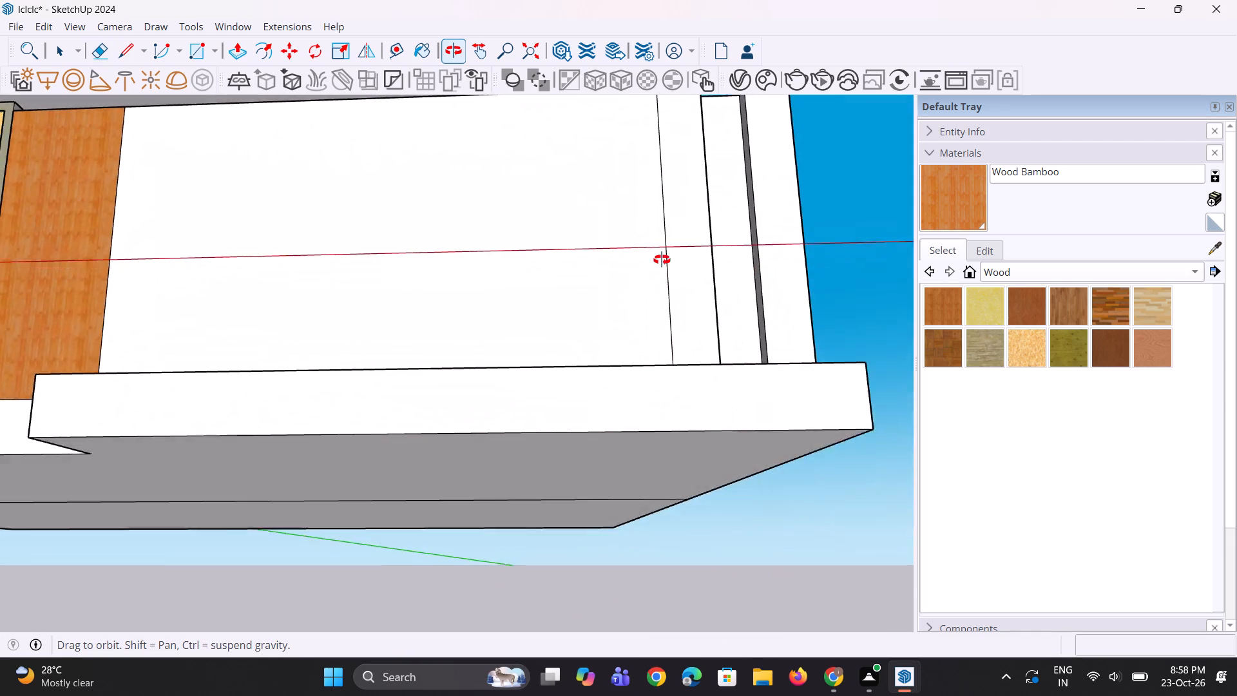
{"action": "middle_click_drag", "start_coordinate": [662, 260], "coordinate": [640, 445]}
{"action": "scroll", "coordinate": [442, 450], "scroll_direction": "down", "scroll_amount": 5}
{"action": "middle_click_drag", "start_coordinate": [379, 501], "coordinate": [381, 639]}
{"action": "scroll", "coordinate": [302, 505], "scroll_direction": "up", "scroll_amount": 2}
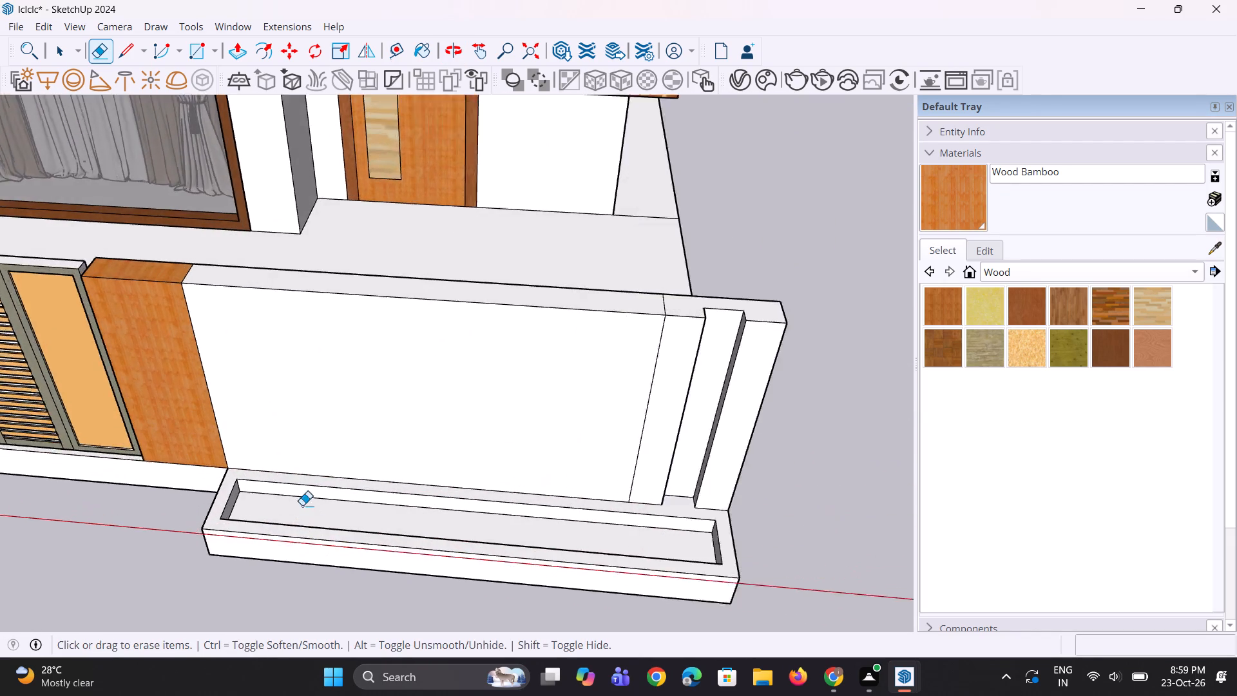
{"action": "scroll", "coordinate": [302, 505], "scroll_direction": "up", "scroll_amount": 5}
{"action": "middle_click_drag", "start_coordinate": [316, 543], "coordinate": [0, 418]}
{"action": "scroll", "coordinate": [198, 406], "scroll_direction": "up", "scroll_amount": 2}
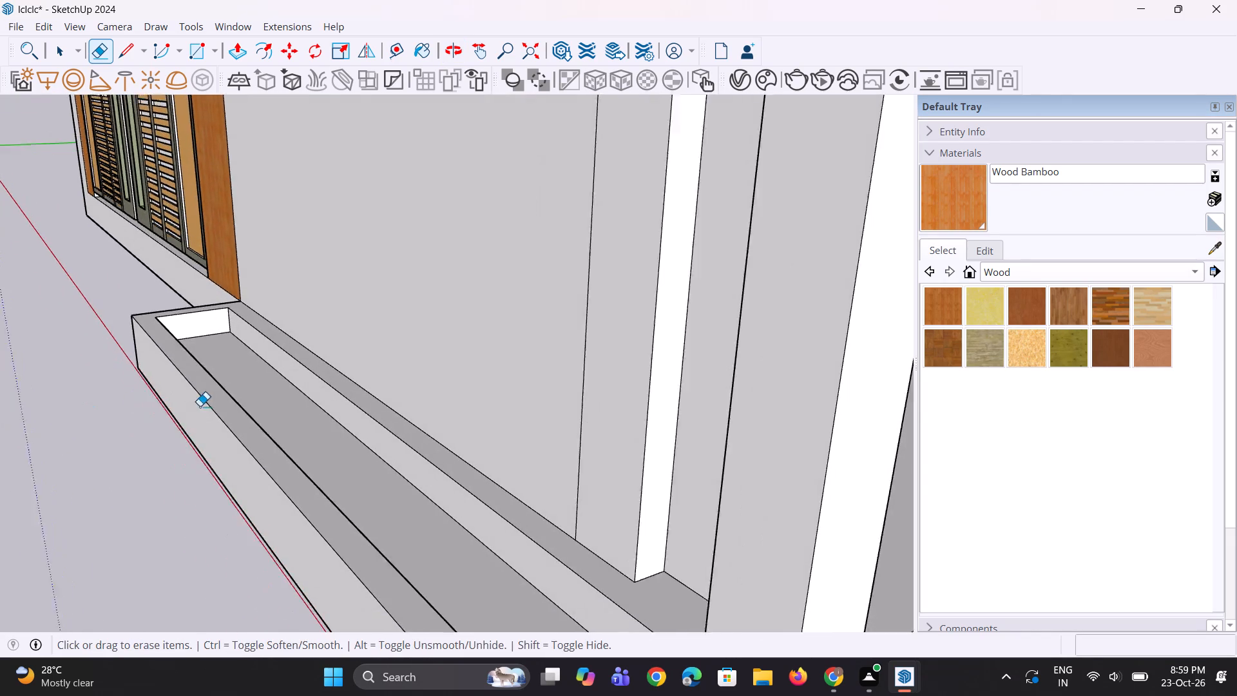
{"action": "scroll", "coordinate": [200, 406], "scroll_direction": "up", "scroll_amount": 6}
{"action": "middle_click_drag", "start_coordinate": [337, 434], "coordinate": [252, 469]}
{"action": "key", "text": "p"}
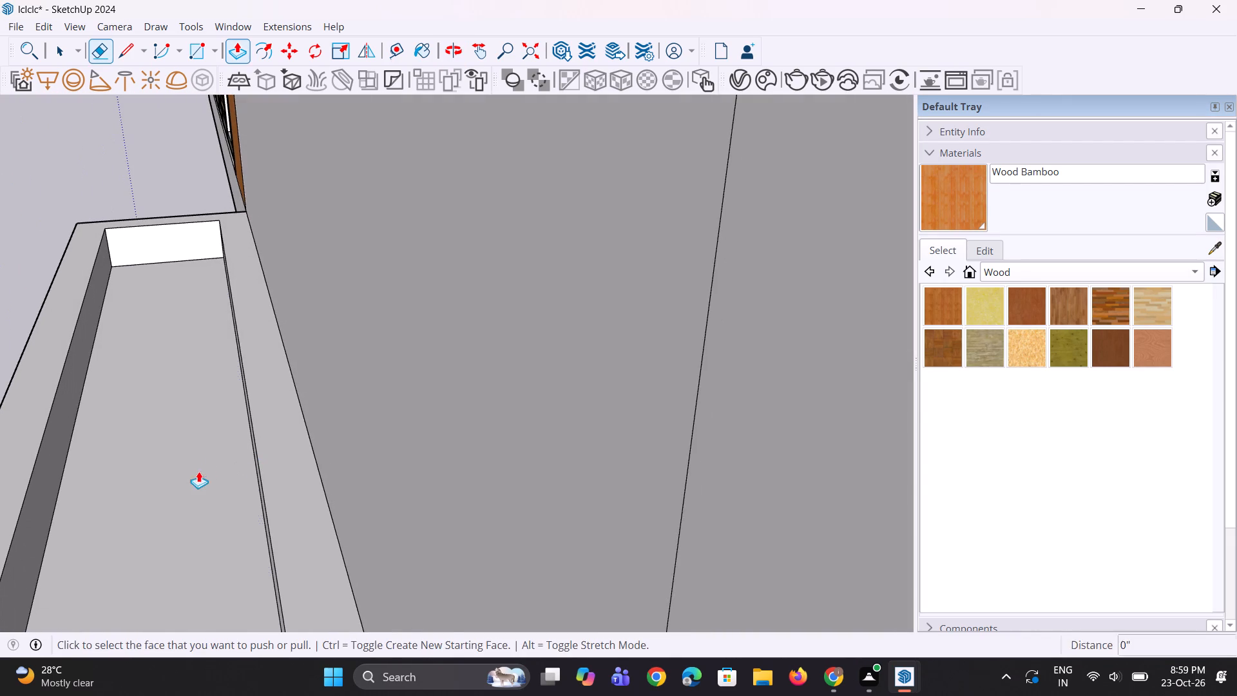
{"action": "left_click", "coordinate": [55, 465]}
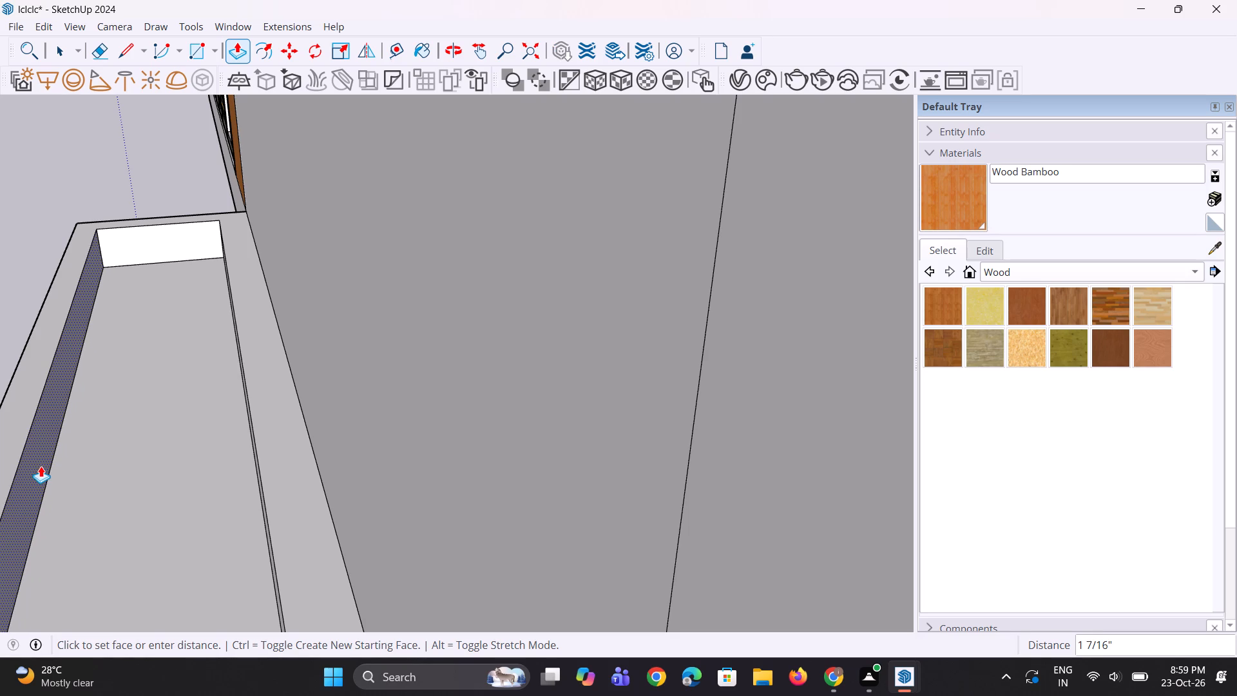
{"action": "left_click", "coordinate": [41, 466]}
{"action": "middle_click_drag", "start_coordinate": [83, 467], "coordinate": [245, 464]}
{"action": "double_click", "coordinate": [434, 387]}
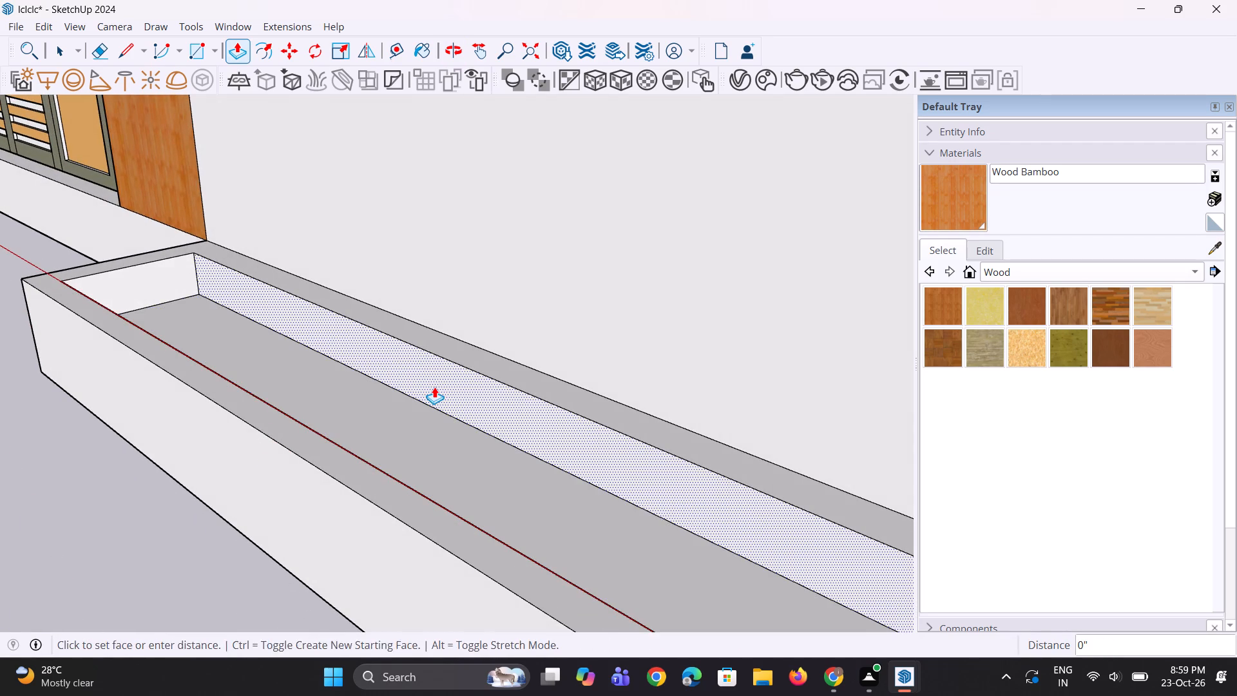
{"action": "middle_click_drag", "start_coordinate": [407, 396], "coordinate": [481, 450]}
{"action": "scroll", "coordinate": [204, 380], "scroll_direction": "down", "scroll_amount": 10}
{"action": "middle_click_drag", "start_coordinate": [8, 540], "coordinate": [287, 504]}
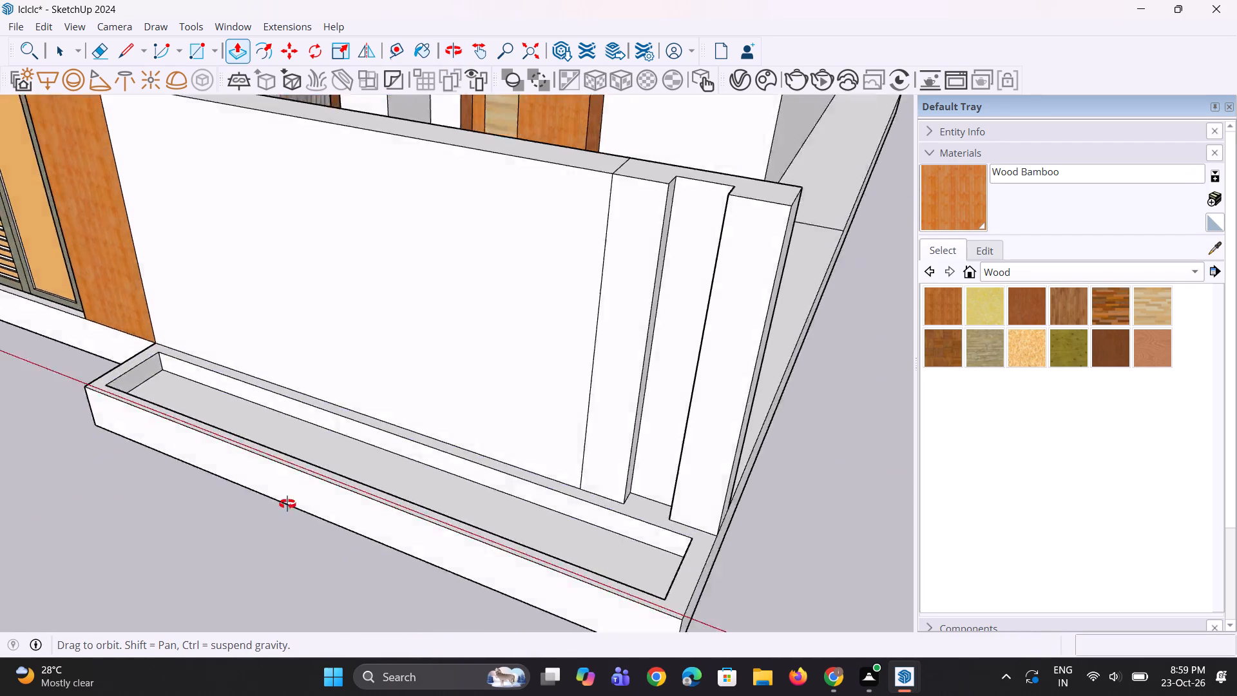
{"action": "middle_click_drag", "start_coordinate": [287, 504], "coordinate": [309, 485]}
{"action": "scroll", "coordinate": [191, 511], "scroll_direction": "down", "scroll_amount": 4}
{"action": "middle_click_drag", "start_coordinate": [573, 534], "coordinate": [501, 533]}
{"action": "key", "text": "space"}
{"action": "key", "text": "space"}
Paint the front and side faces of the two wall strips flanking the vertical groove with Wood Bamboo.
{"action": "scroll", "coordinate": [507, 510], "scroll_direction": "down", "scroll_amount": 3}
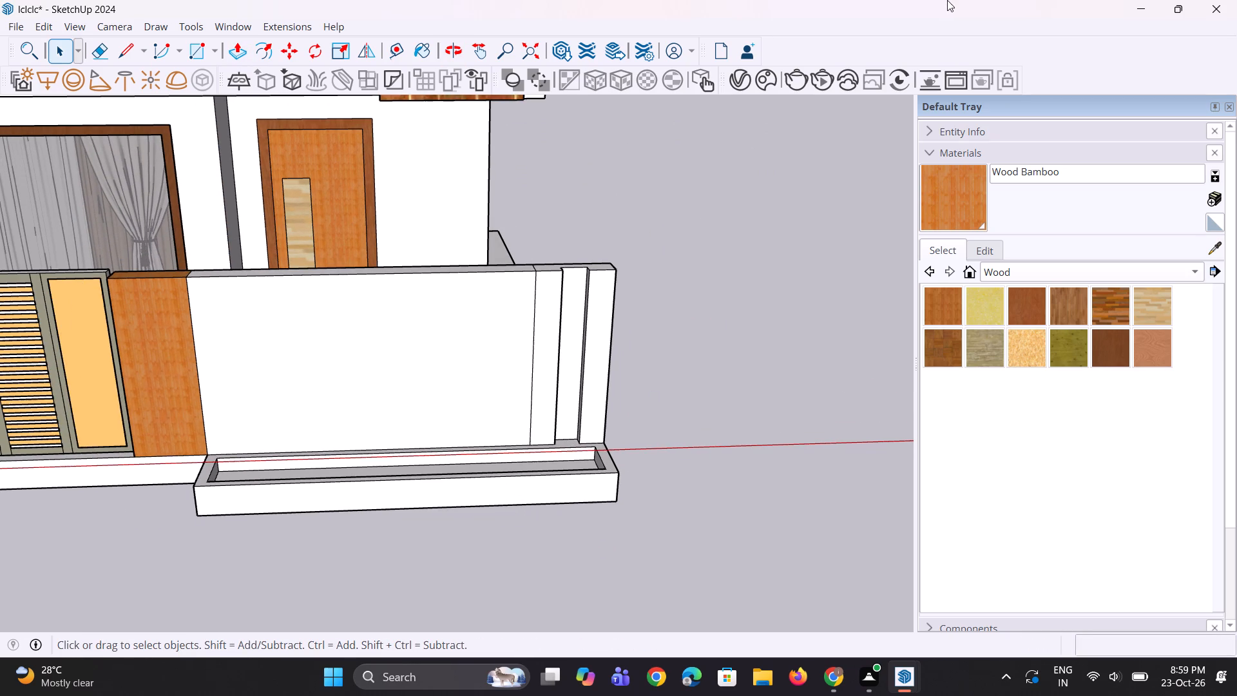
{"action": "left_click", "coordinate": [955, 188]}
{"action": "scroll", "coordinate": [602, 342], "scroll_direction": "up", "scroll_amount": 2}
{"action": "left_click", "coordinate": [602, 342]}
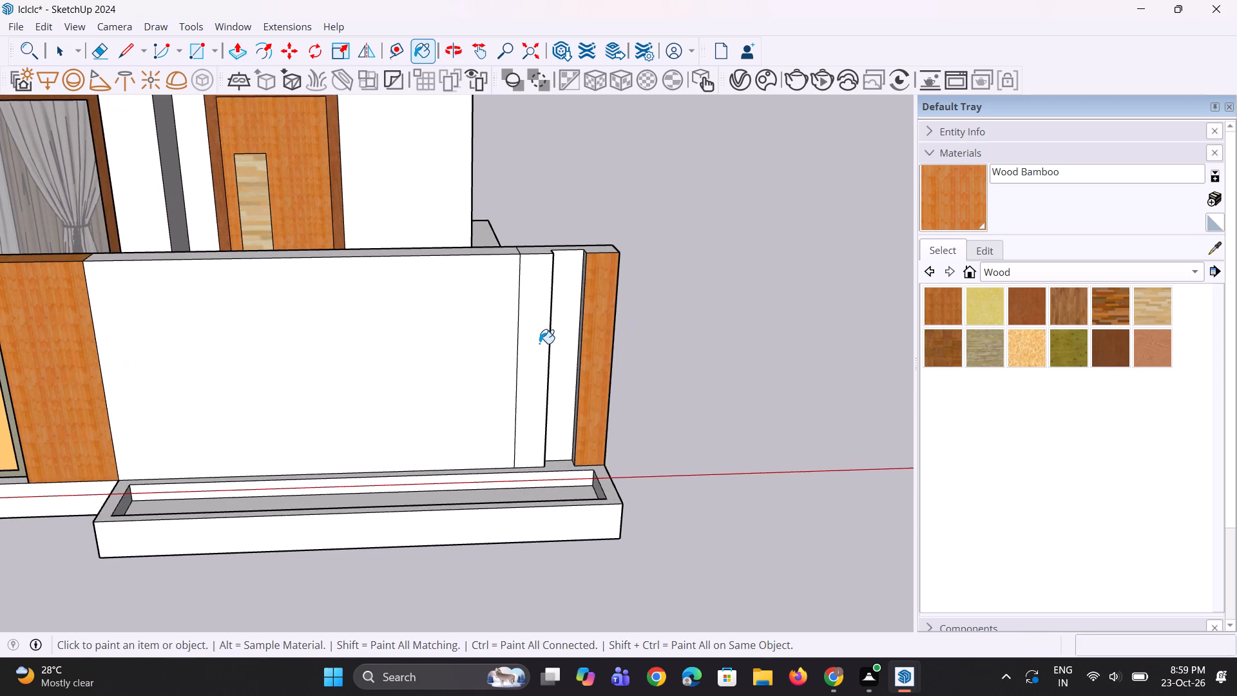
{"action": "scroll", "coordinate": [533, 343], "scroll_direction": "up", "scroll_amount": 4}
{"action": "left_click", "coordinate": [533, 343]}
{"action": "scroll", "coordinate": [617, 221], "scroll_direction": "up", "scroll_amount": 8}
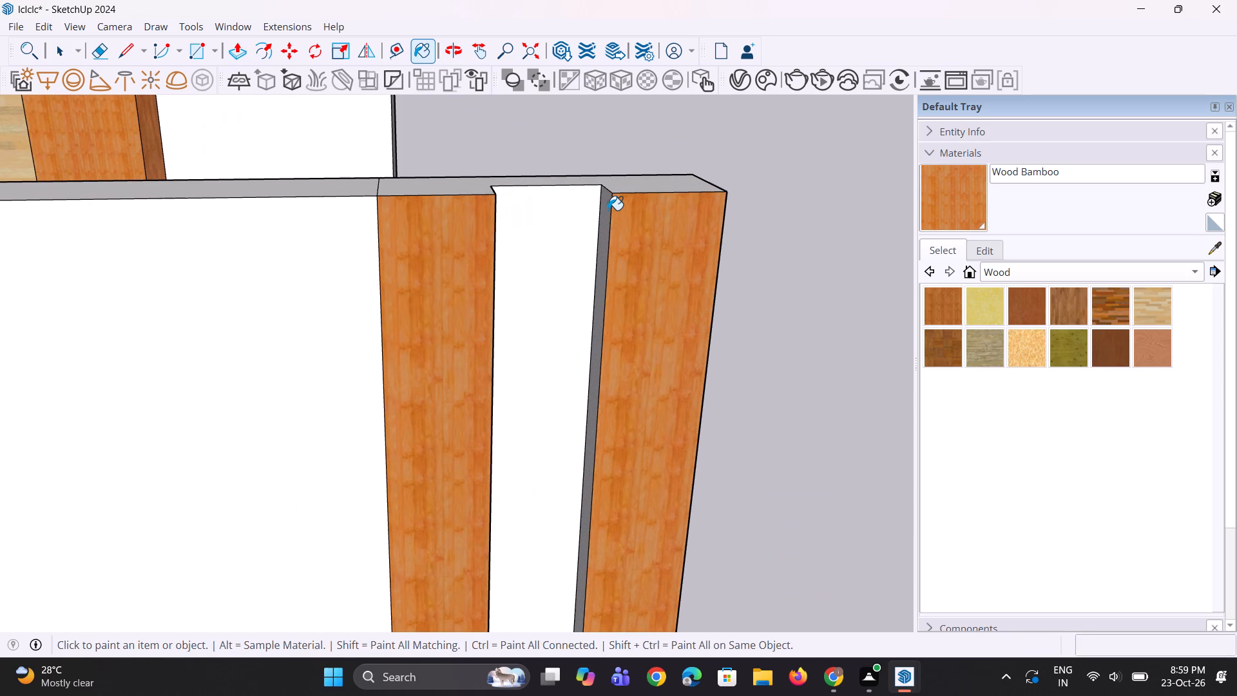
{"action": "left_click", "coordinate": [606, 211]}
{"action": "scroll", "coordinate": [517, 248], "scroll_direction": "down", "scroll_amount": 5}
{"action": "scroll", "coordinate": [506, 253], "scroll_direction": "up", "scroll_amount": 1}
{"action": "middle_click_drag", "start_coordinate": [506, 253], "coordinate": [312, 253]}
{"action": "scroll", "coordinate": [486, 282], "scroll_direction": "up", "scroll_amount": 2}
{"action": "left_click", "coordinate": [486, 282]}
{"action": "left_click", "coordinate": [693, 310]}
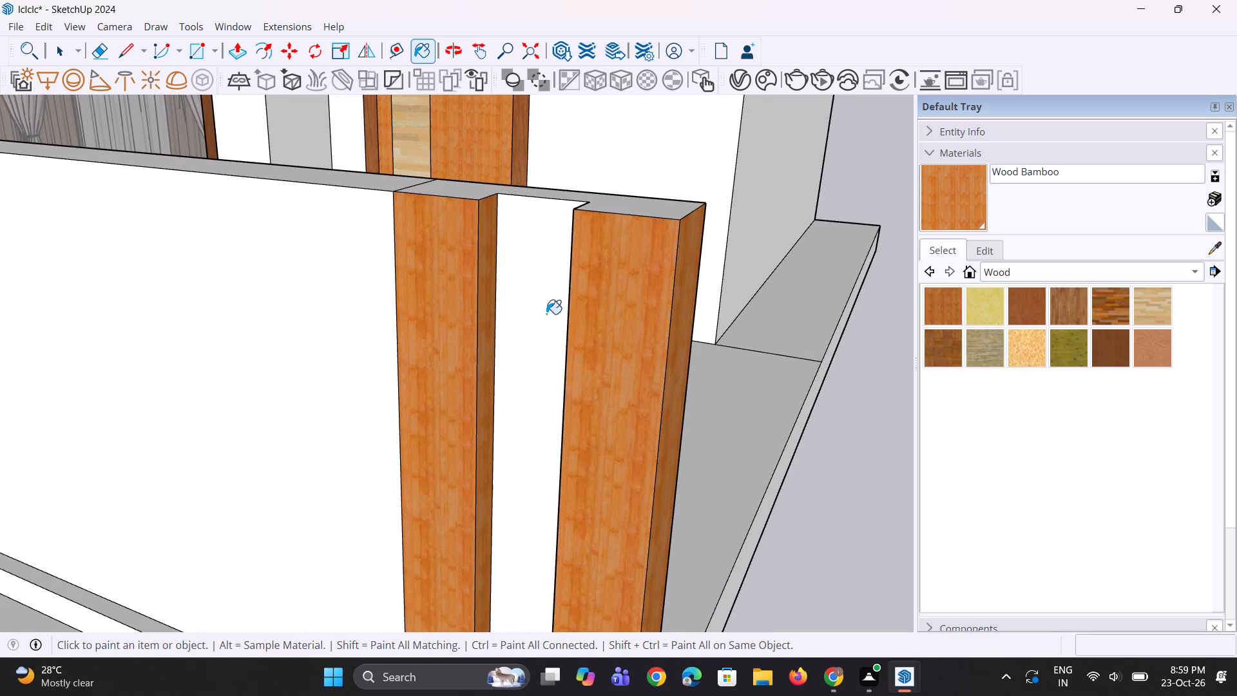
Push the blank white boundary wall panel back about 5 3/16" between the wood-finished sections.
{"action": "middle_click_drag", "start_coordinate": [546, 314], "coordinate": [928, 240]}
{"action": "scroll", "coordinate": [392, 320], "scroll_direction": "up", "scroll_amount": 1}
{"action": "scroll", "coordinate": [390, 320], "scroll_direction": "down", "scroll_amount": 5}
{"action": "middle_click_drag", "start_coordinate": [401, 307], "coordinate": [398, 423]}
{"action": "scroll", "coordinate": [385, 360], "scroll_direction": "up", "scroll_amount": 3}
{"action": "scroll", "coordinate": [383, 353], "scroll_direction": "down", "scroll_amount": 10}
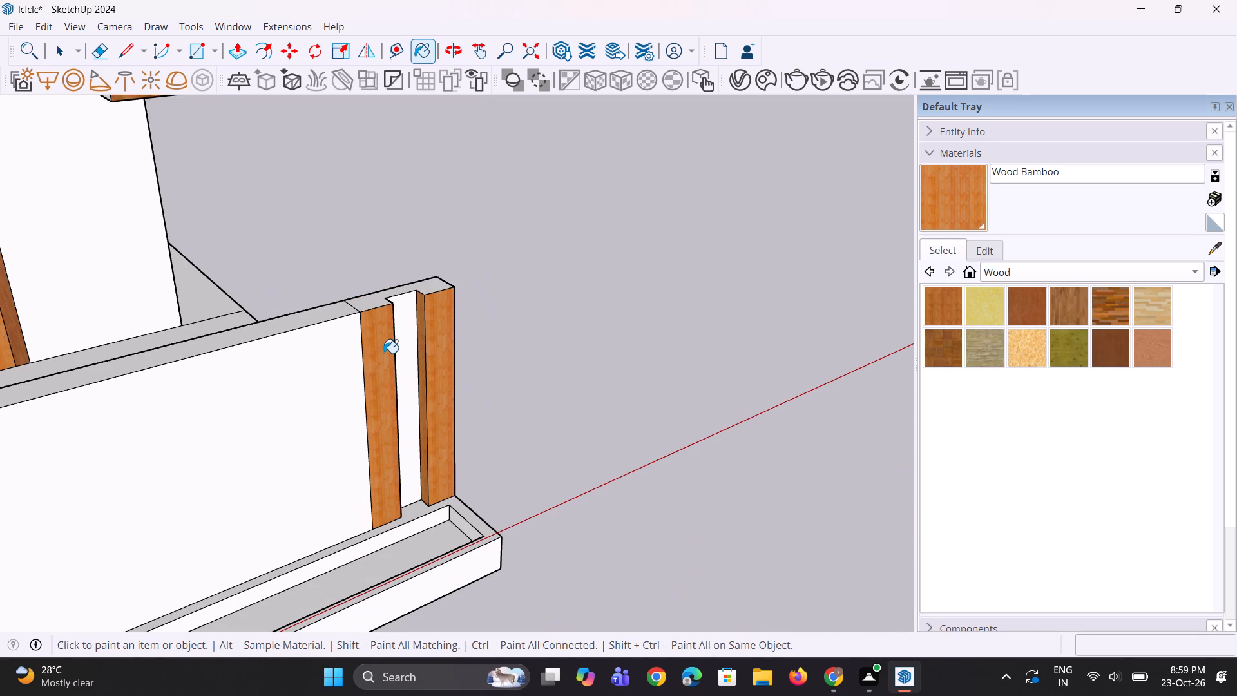
{"action": "scroll", "coordinate": [369, 360], "scroll_direction": "up", "scroll_amount": 4}
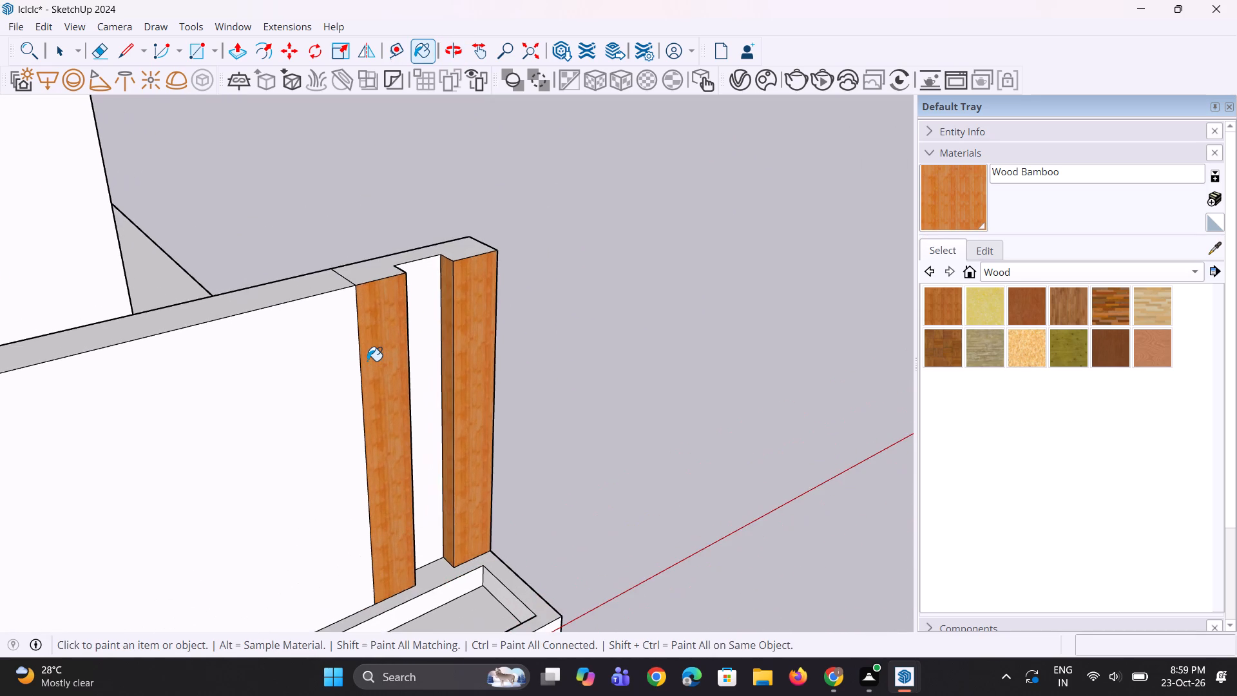
{"action": "scroll", "coordinate": [367, 361], "scroll_direction": "down", "scroll_amount": 15}
{"action": "middle_click_drag", "start_coordinate": [353, 385], "coordinate": [200, 433]}
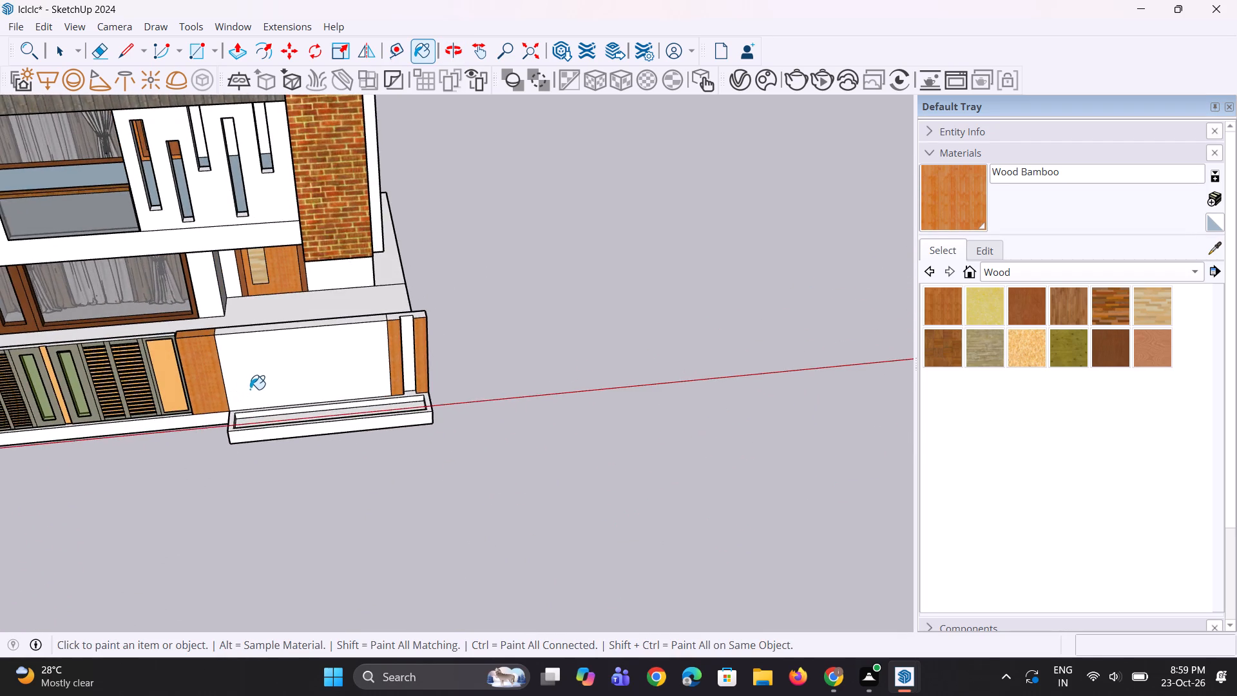
{"action": "scroll", "coordinate": [250, 389], "scroll_direction": "up", "scroll_amount": 2}
{"action": "key", "text": "p"}
{"action": "left_click", "coordinate": [276, 374]}
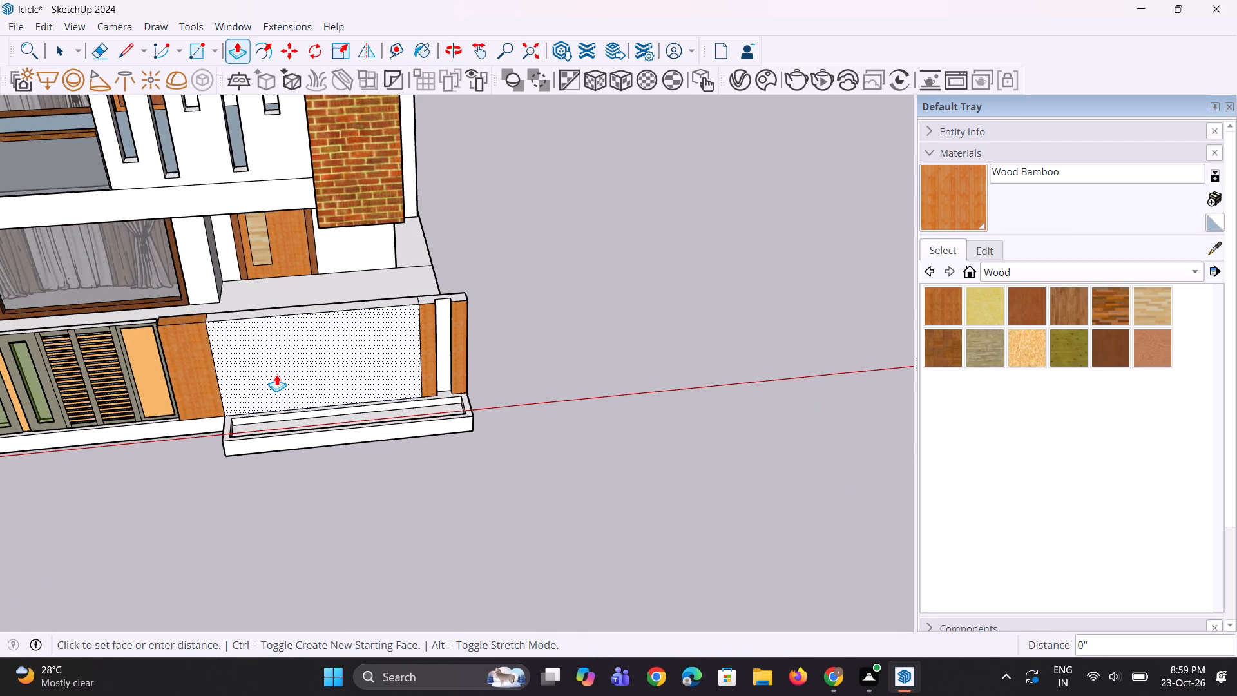
{"action": "left_click", "coordinate": [278, 371]}
{"action": "middle_click_drag", "start_coordinate": [334, 380], "coordinate": [519, 287]}
{"action": "scroll", "coordinate": [459, 310], "scroll_direction": "up", "scroll_amount": 4}
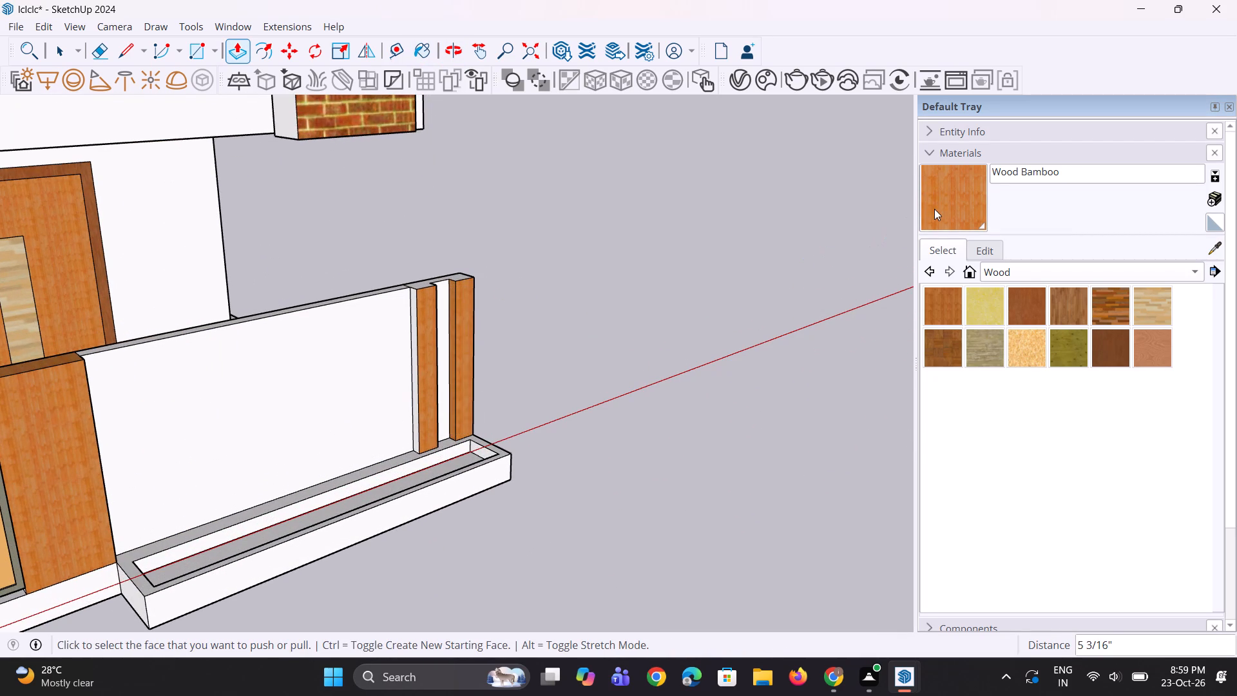
Paint the exposed side face of the wood strip beside the recessed panel with Wood Bamboo.
{"action": "left_click", "coordinate": [934, 209]}
{"action": "scroll", "coordinate": [409, 343], "scroll_direction": "up", "scroll_amount": 6}
{"action": "left_click", "coordinate": [416, 345]}
{"action": "scroll", "coordinate": [417, 346], "scroll_direction": "down", "scroll_amount": 6}
Copy the recessed panel's top edge a short distance down its face as a horizontal line.
{"action": "middle_click_drag", "start_coordinate": [419, 351], "coordinate": [336, 351]}
{"action": "key", "text": "space"}
{"action": "key", "text": "space"}
{"action": "left_click", "coordinate": [224, 305]}
{"action": "middle_click_drag", "start_coordinate": [110, 365], "coordinate": [104, 339]}
{"action": "scroll", "coordinate": [105, 344], "scroll_direction": "up", "scroll_amount": 1}
{"action": "key", "text": "m"}
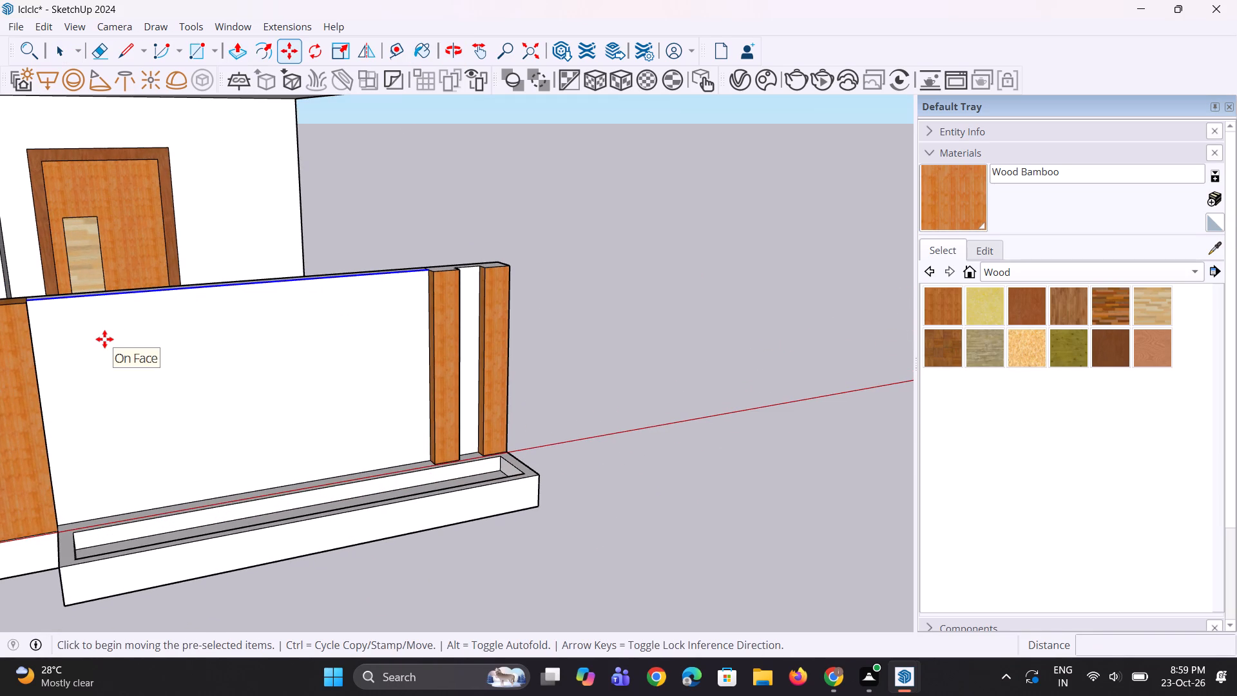
{"action": "scroll", "coordinate": [0, 332], "scroll_direction": "up", "scroll_amount": 5}
{"action": "left_click", "coordinate": [32, 302]}
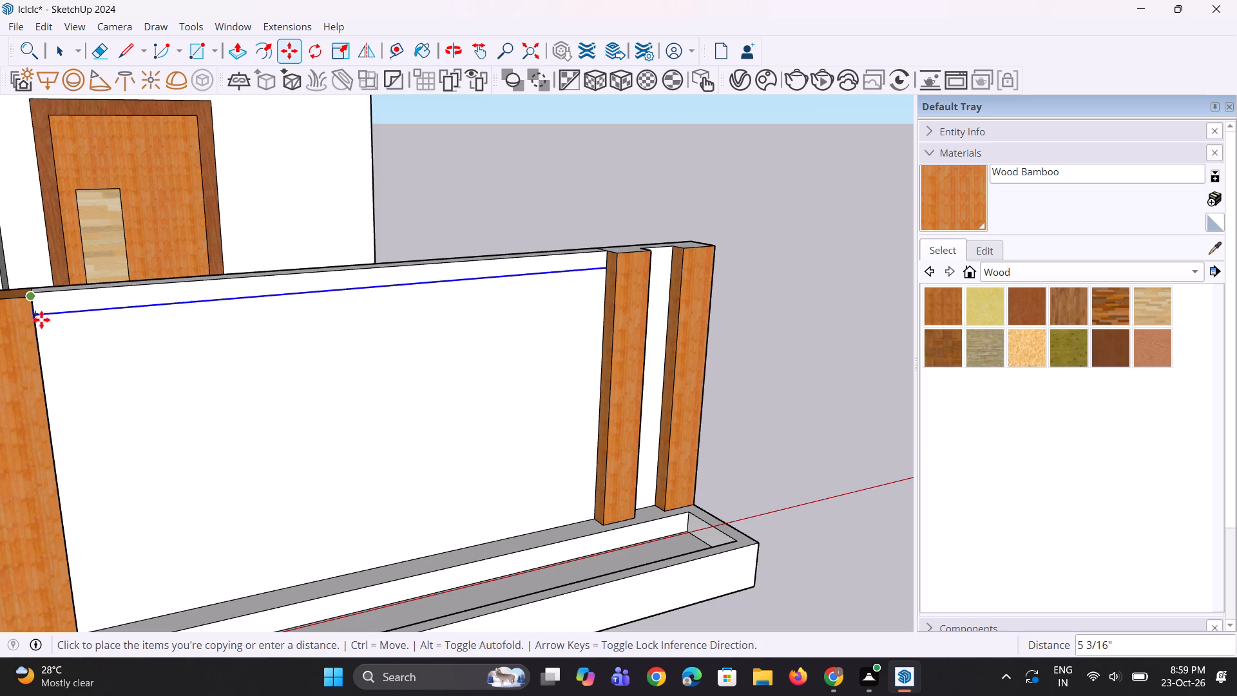
{"action": "left_click", "coordinate": [43, 328]}
Copy the horizontal line slightly further down to outline a narrow strip across the recessed panel.
{"action": "key", "text": "m"}
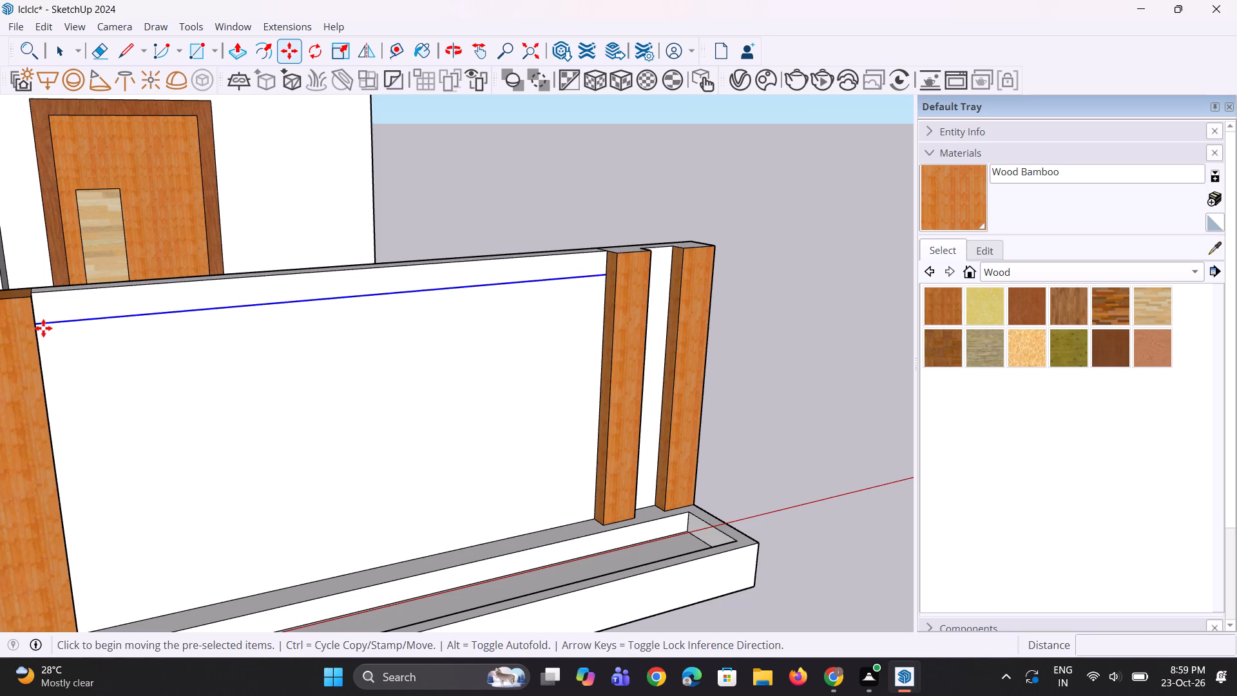
{"action": "scroll", "coordinate": [43, 328], "scroll_direction": "up", "scroll_amount": 7}
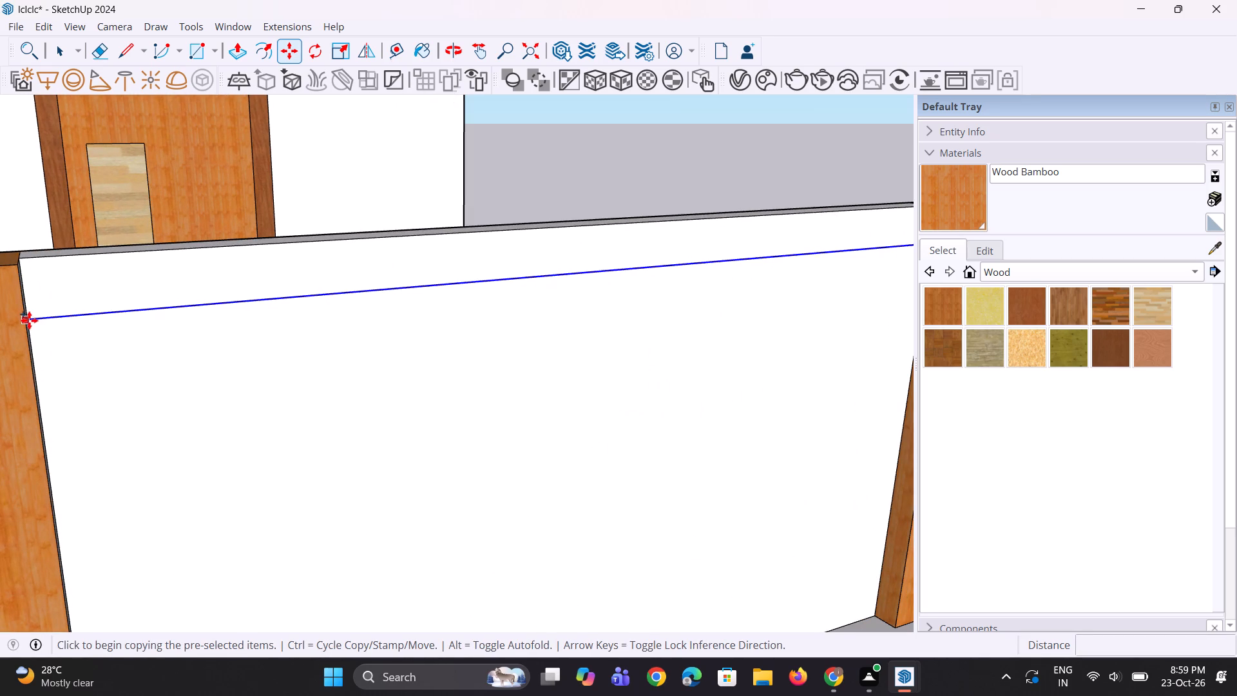
{"action": "left_click", "coordinate": [29, 320]}
{"action": "left_click", "coordinate": [32, 343]}
{"action": "key", "text": "space"}
{"action": "key", "text": "space"}
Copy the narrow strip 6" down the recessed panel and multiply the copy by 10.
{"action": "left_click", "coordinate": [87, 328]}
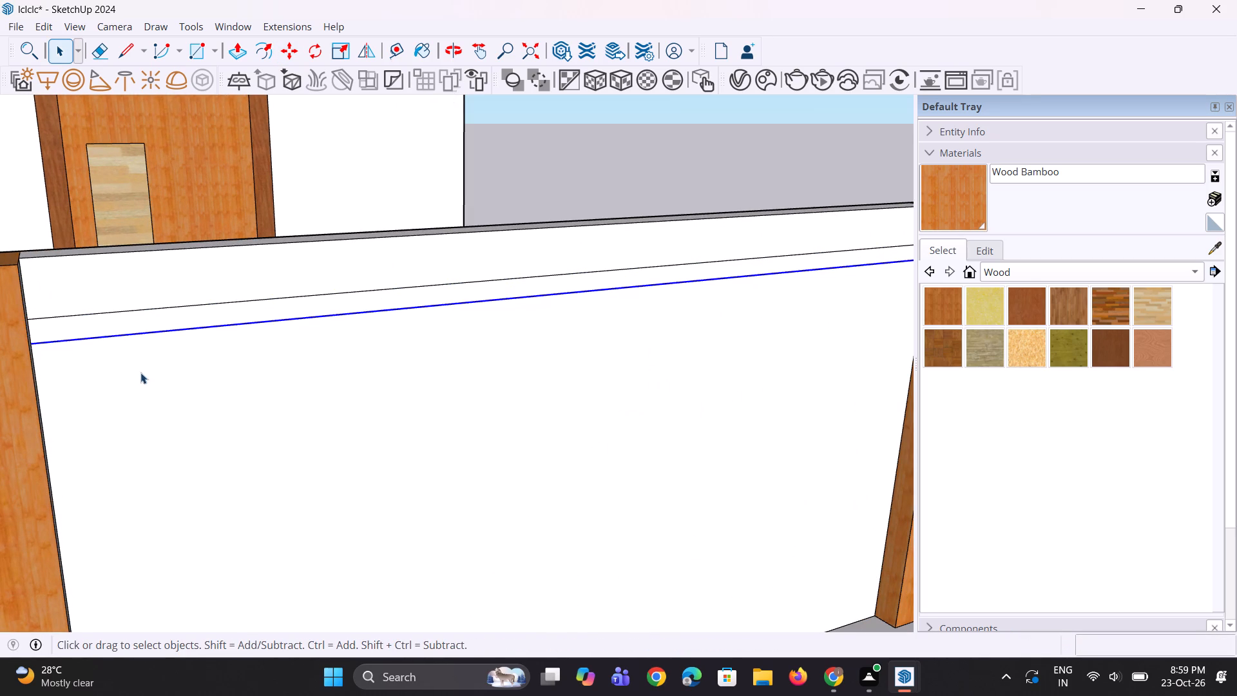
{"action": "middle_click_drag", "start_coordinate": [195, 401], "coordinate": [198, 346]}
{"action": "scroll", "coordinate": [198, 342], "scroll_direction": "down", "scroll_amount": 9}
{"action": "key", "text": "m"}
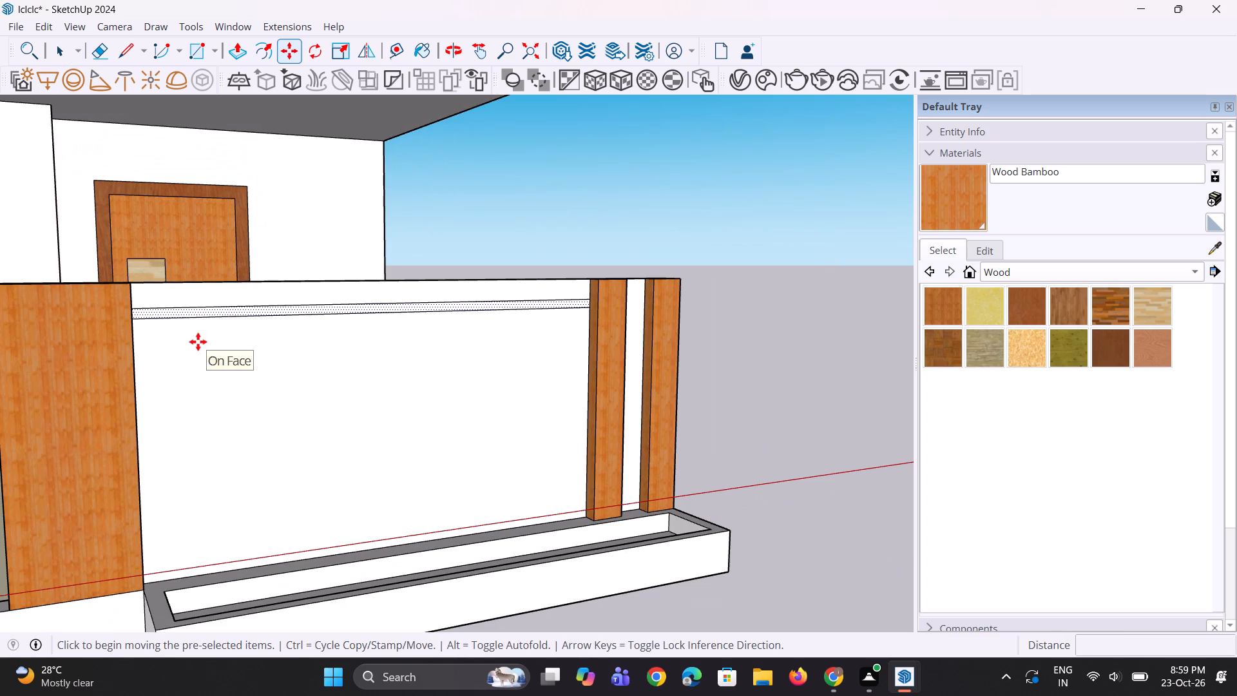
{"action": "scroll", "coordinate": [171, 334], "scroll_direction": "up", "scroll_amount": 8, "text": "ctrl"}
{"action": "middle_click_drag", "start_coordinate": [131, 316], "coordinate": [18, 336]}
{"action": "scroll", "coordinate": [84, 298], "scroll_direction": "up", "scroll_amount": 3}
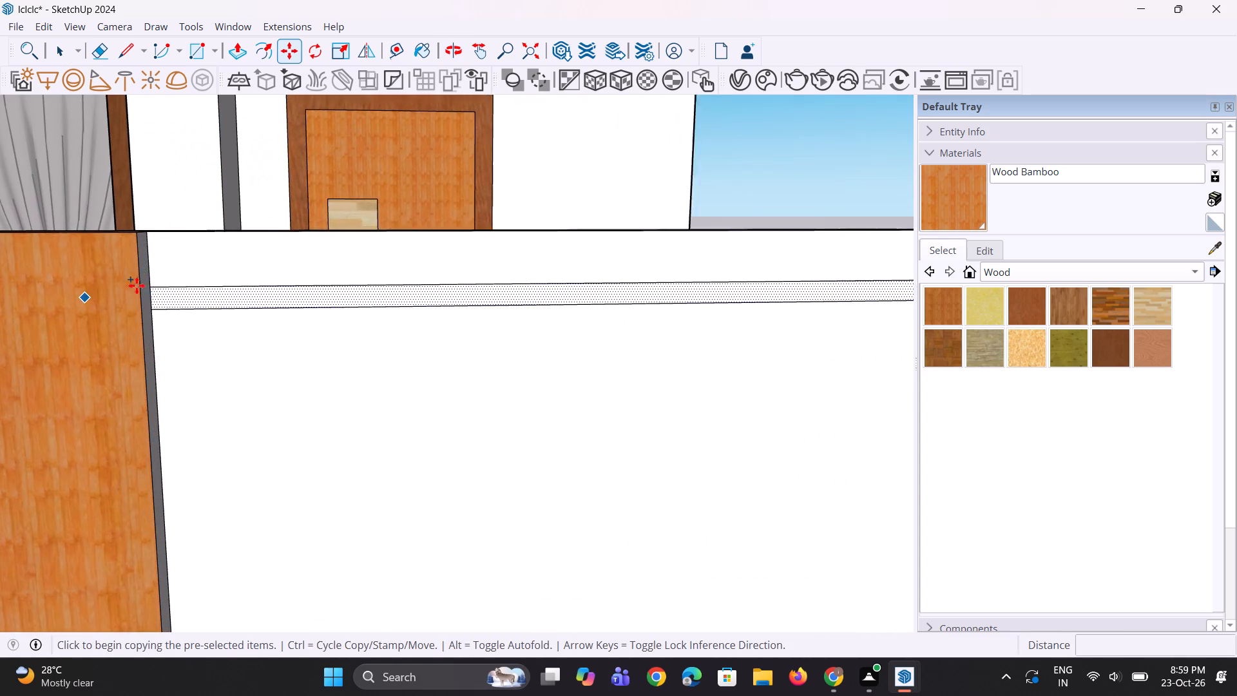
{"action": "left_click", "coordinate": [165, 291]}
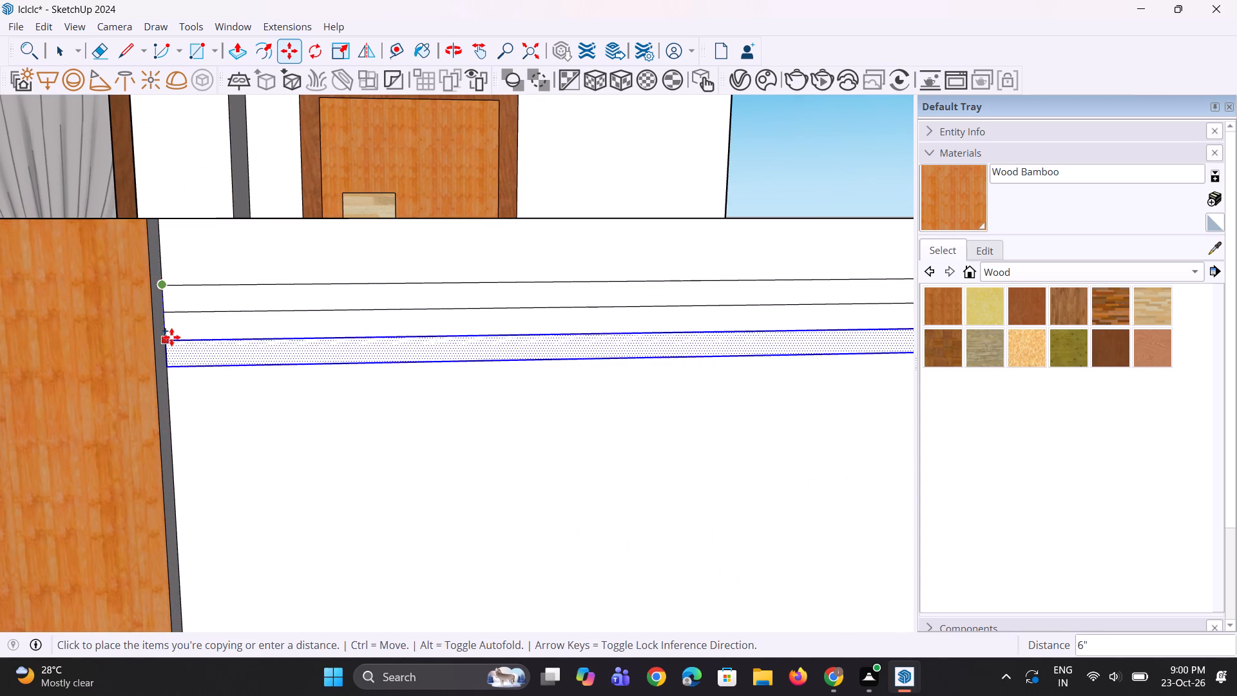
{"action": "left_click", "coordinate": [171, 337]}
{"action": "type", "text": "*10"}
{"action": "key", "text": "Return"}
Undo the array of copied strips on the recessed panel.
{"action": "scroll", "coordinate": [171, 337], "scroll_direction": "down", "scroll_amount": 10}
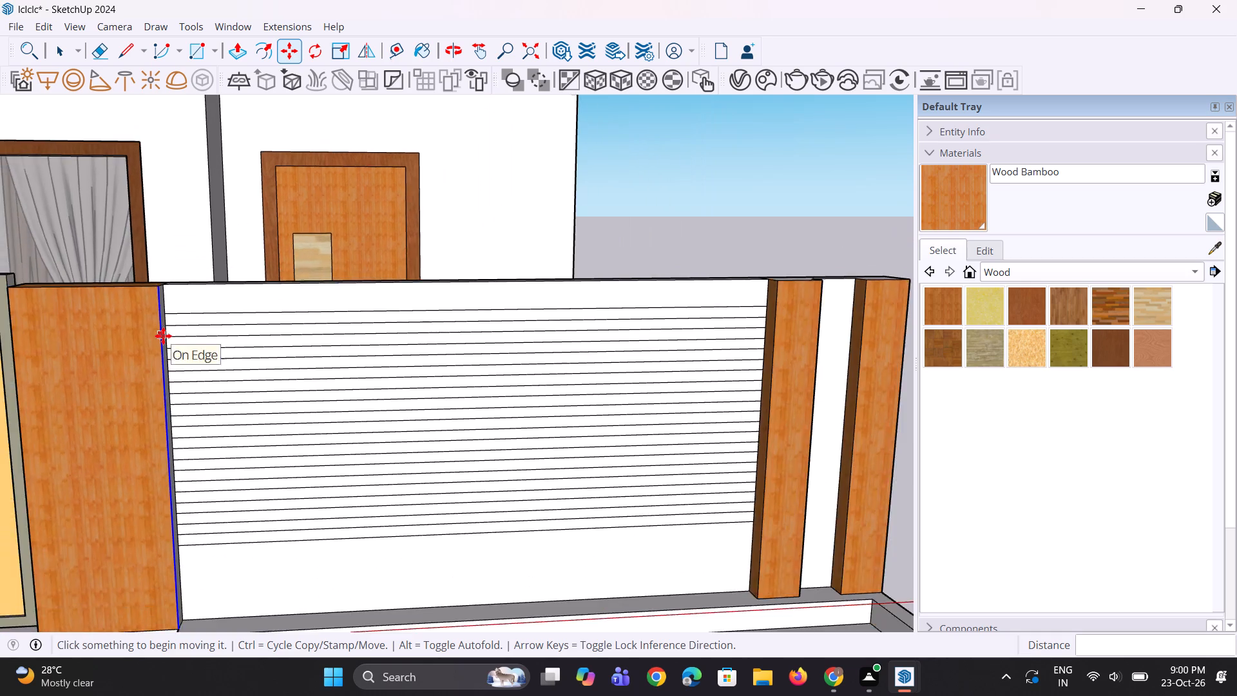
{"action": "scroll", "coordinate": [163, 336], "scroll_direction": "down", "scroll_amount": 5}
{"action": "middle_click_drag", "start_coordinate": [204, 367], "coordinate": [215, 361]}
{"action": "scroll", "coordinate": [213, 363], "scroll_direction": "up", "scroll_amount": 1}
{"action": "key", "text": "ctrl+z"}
Move the strip's lower line down about 4 7/8" to widen the strip.
{"action": "scroll", "coordinate": [215, 361], "scroll_direction": "up", "scroll_amount": 3, "text": "ctrl"}
{"action": "key", "text": "space"}
{"action": "scroll", "coordinate": [232, 331], "scroll_direction": "up", "scroll_amount": 2}
{"action": "key", "text": "space"}
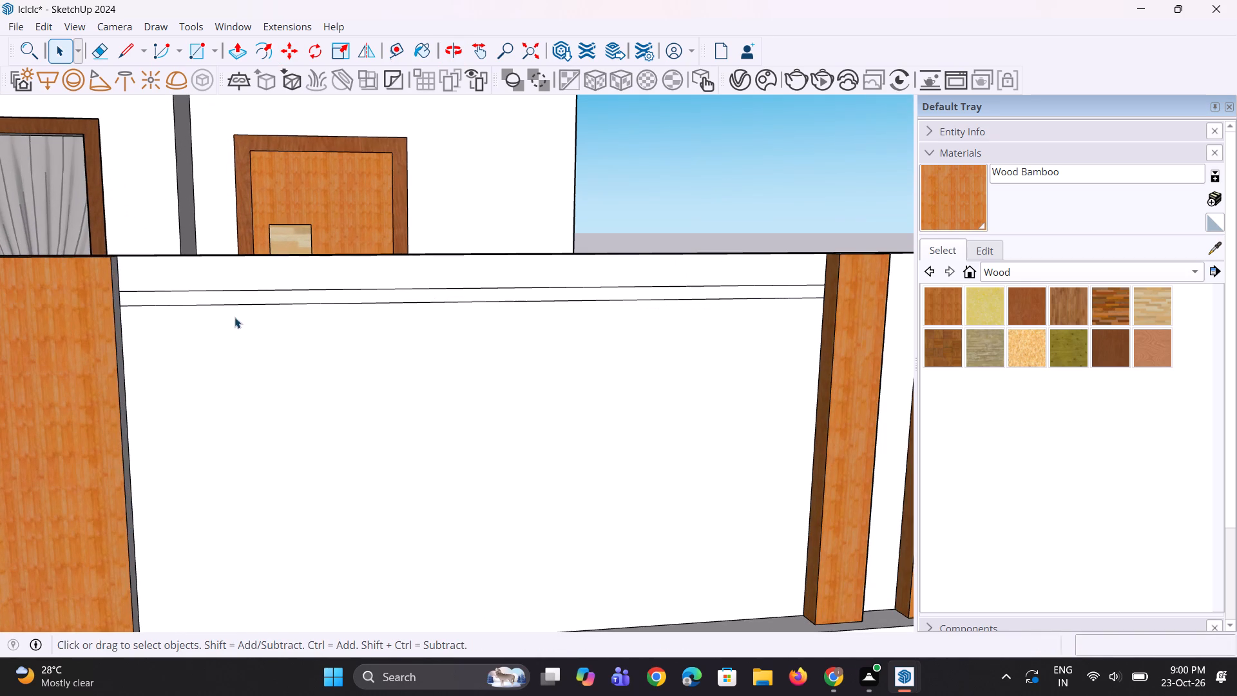
{"action": "left_click", "coordinate": [249, 305]}
{"action": "scroll", "coordinate": [192, 320], "scroll_direction": "up", "scroll_amount": 4}
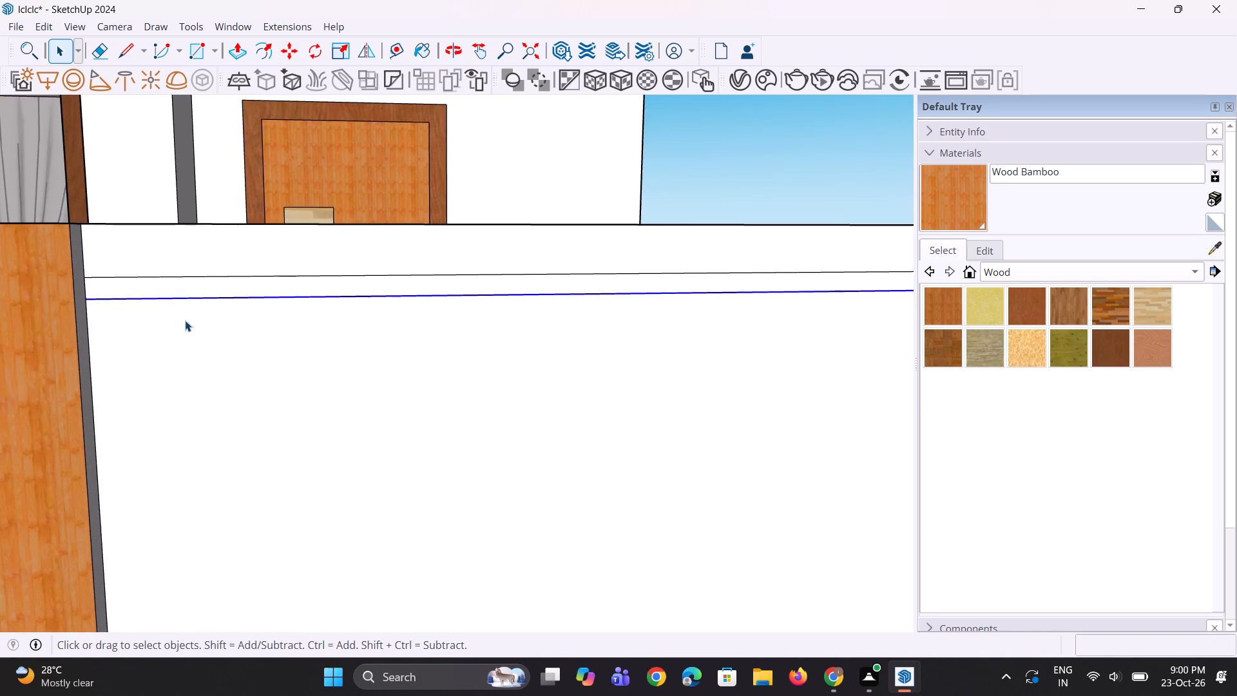
{"action": "key", "text": "m"}
{"action": "scroll", "coordinate": [185, 320], "scroll_direction": "up", "scroll_amount": 6}
{"action": "left_click", "coordinate": [41, 290]}
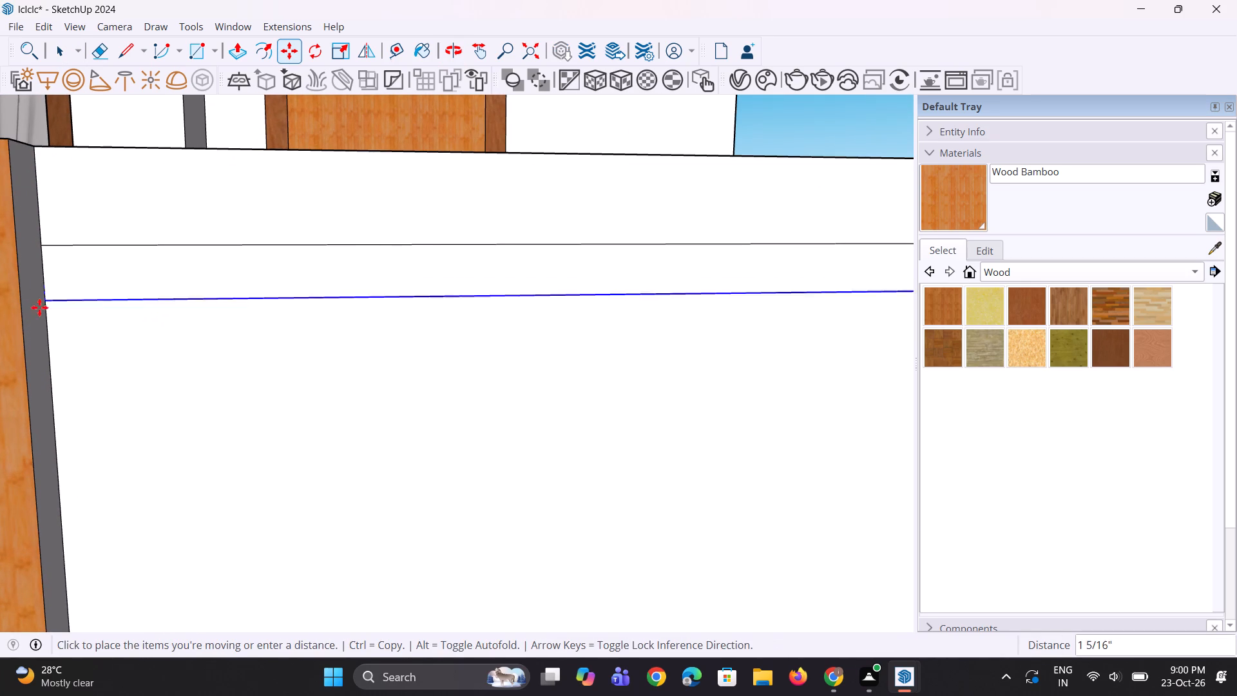
{"action": "left_click", "coordinate": [53, 349]}
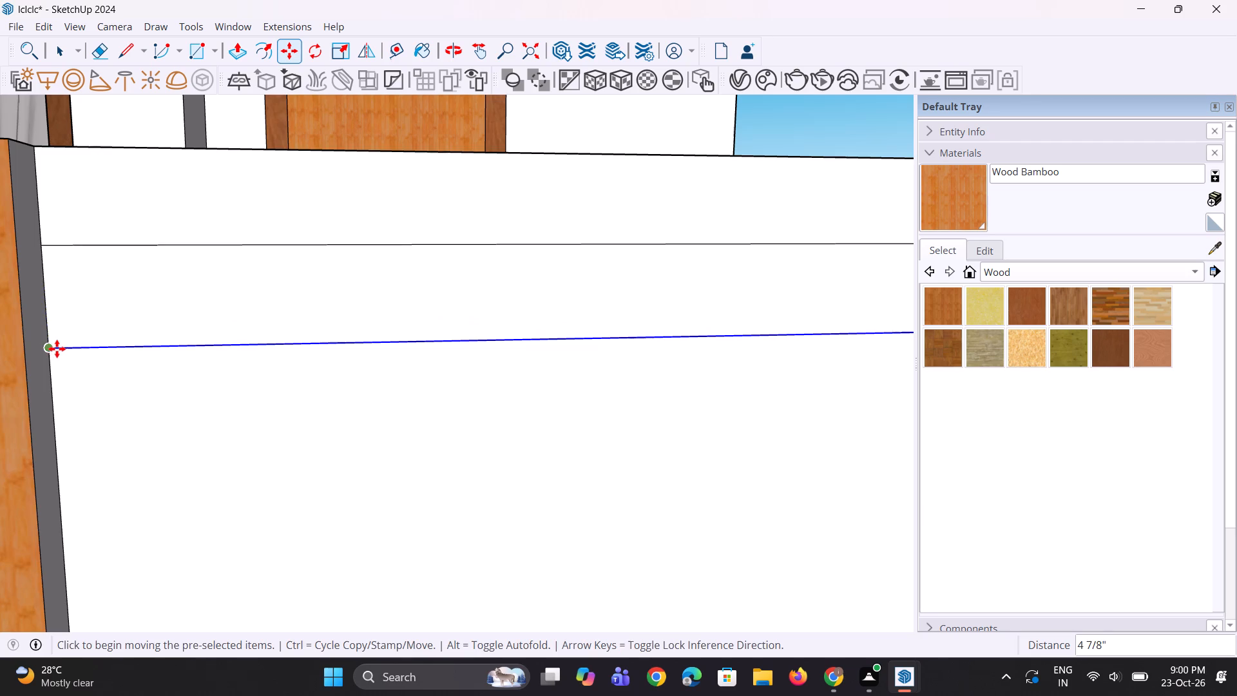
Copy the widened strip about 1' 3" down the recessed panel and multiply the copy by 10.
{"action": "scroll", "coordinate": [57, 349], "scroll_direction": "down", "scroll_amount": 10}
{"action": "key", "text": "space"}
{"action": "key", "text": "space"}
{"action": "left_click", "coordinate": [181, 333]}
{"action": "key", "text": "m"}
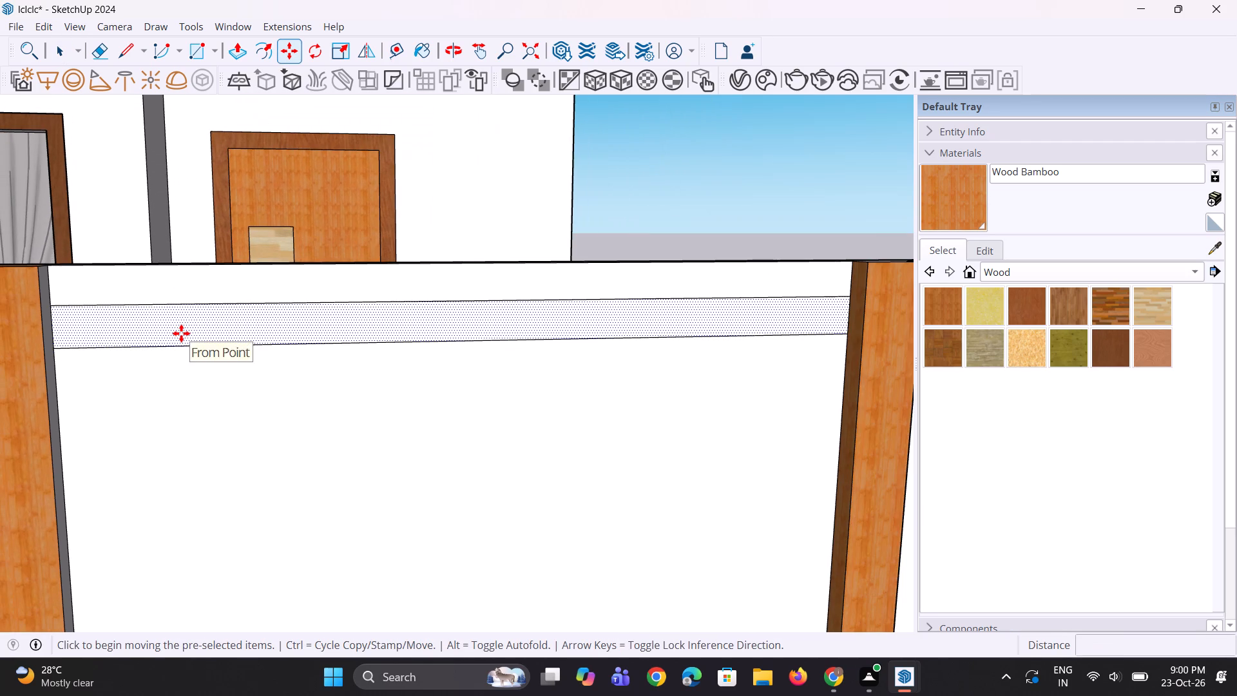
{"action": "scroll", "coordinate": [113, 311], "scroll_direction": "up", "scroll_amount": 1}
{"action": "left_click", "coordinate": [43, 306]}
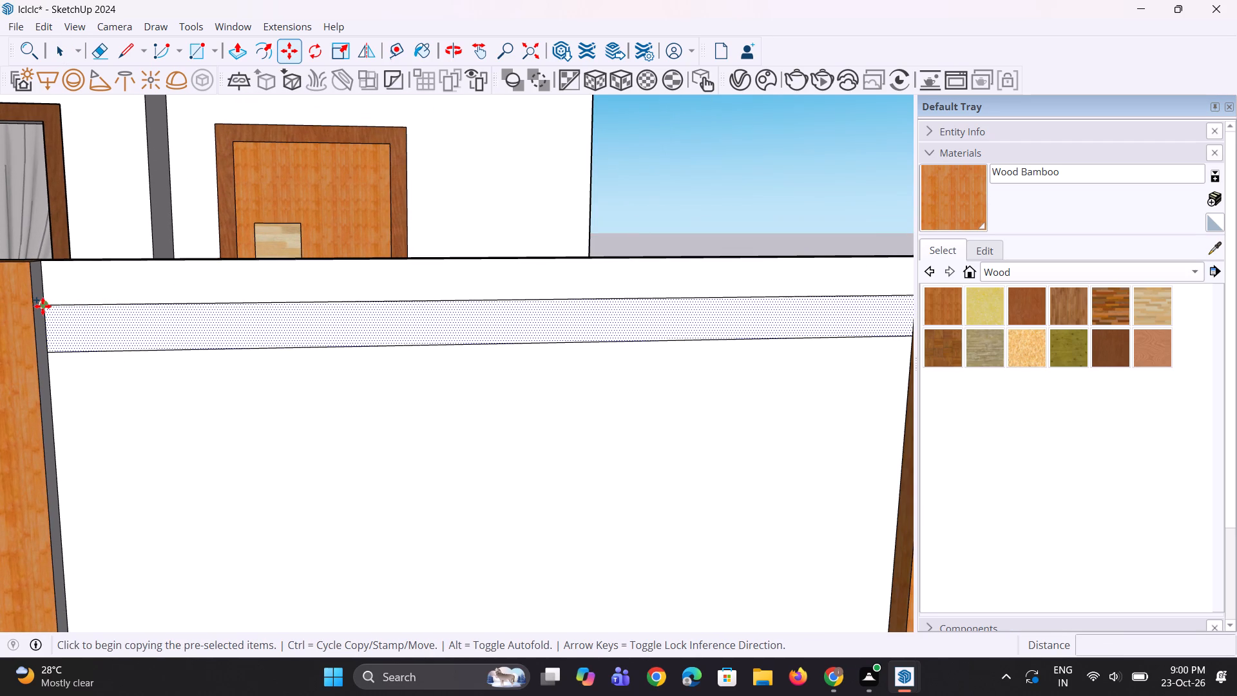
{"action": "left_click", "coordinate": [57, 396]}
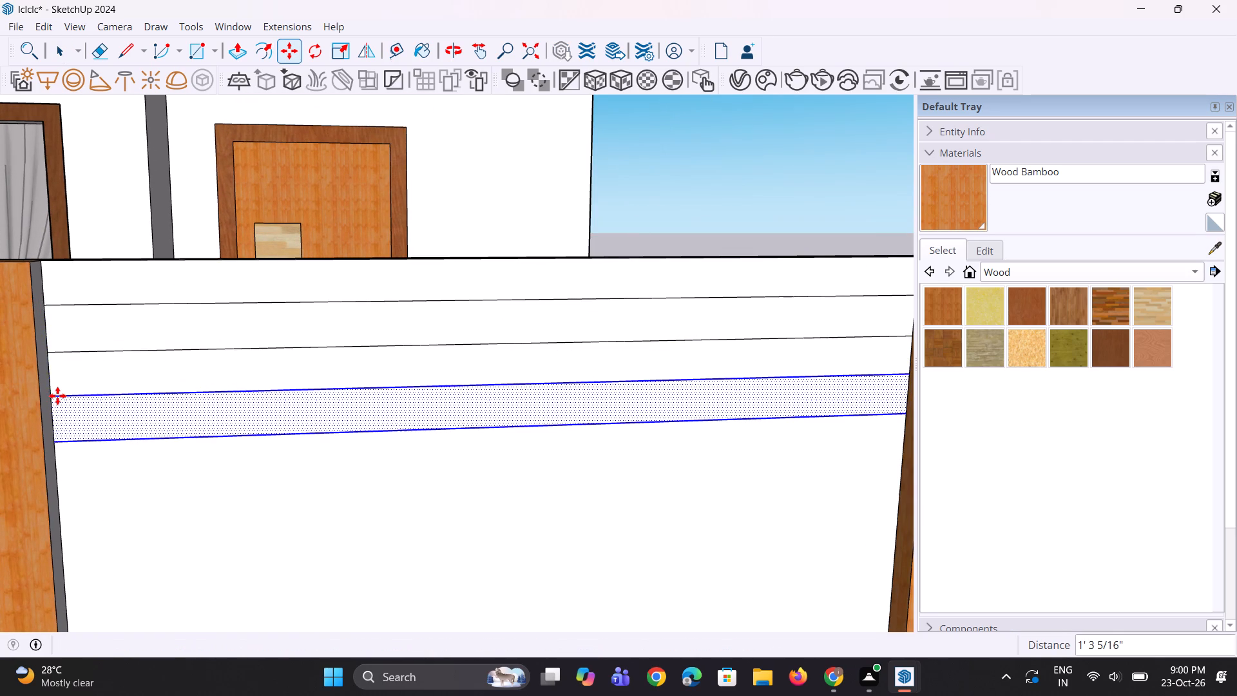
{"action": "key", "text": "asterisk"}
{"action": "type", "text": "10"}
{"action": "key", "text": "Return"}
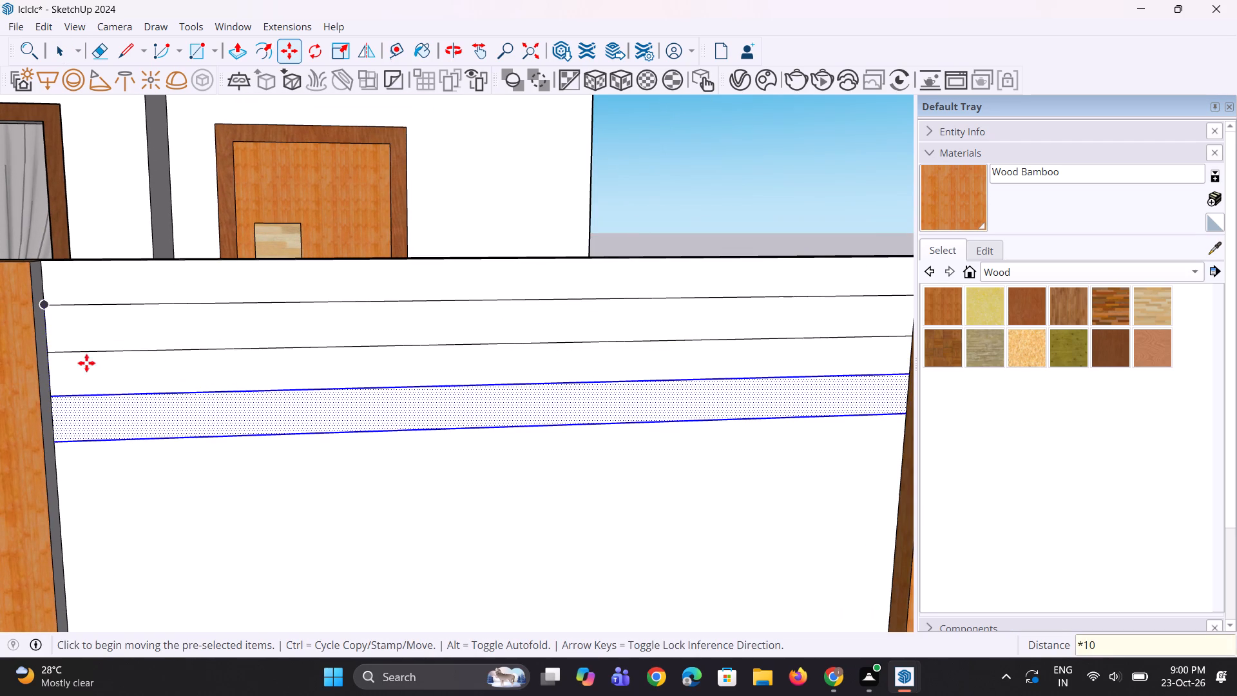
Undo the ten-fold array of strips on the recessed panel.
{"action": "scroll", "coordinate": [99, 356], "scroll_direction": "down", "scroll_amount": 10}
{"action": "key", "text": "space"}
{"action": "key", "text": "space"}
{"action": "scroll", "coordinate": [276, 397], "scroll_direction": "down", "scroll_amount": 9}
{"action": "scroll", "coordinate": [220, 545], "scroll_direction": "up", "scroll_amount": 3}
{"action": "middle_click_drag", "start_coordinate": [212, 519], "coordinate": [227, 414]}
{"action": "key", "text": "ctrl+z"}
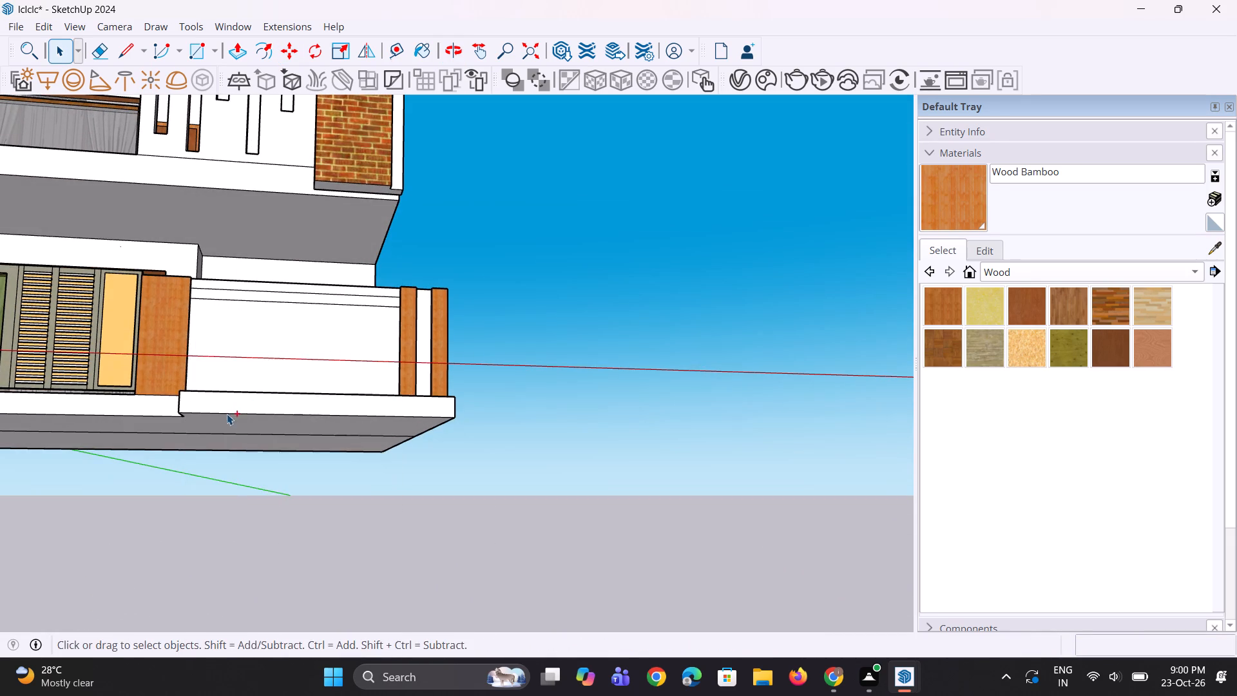
Copy the strip down the recessed panel, leaving a gap of about one strip width, and multiply the copy by 6.
{"action": "middle_click_drag", "start_coordinate": [227, 414], "coordinate": [204, 531]}
{"action": "key", "text": "space"}
{"action": "key", "text": "space"}
{"action": "scroll", "coordinate": [208, 342], "scroll_direction": "up", "scroll_amount": 3}
{"action": "left_click", "coordinate": [207, 348]}
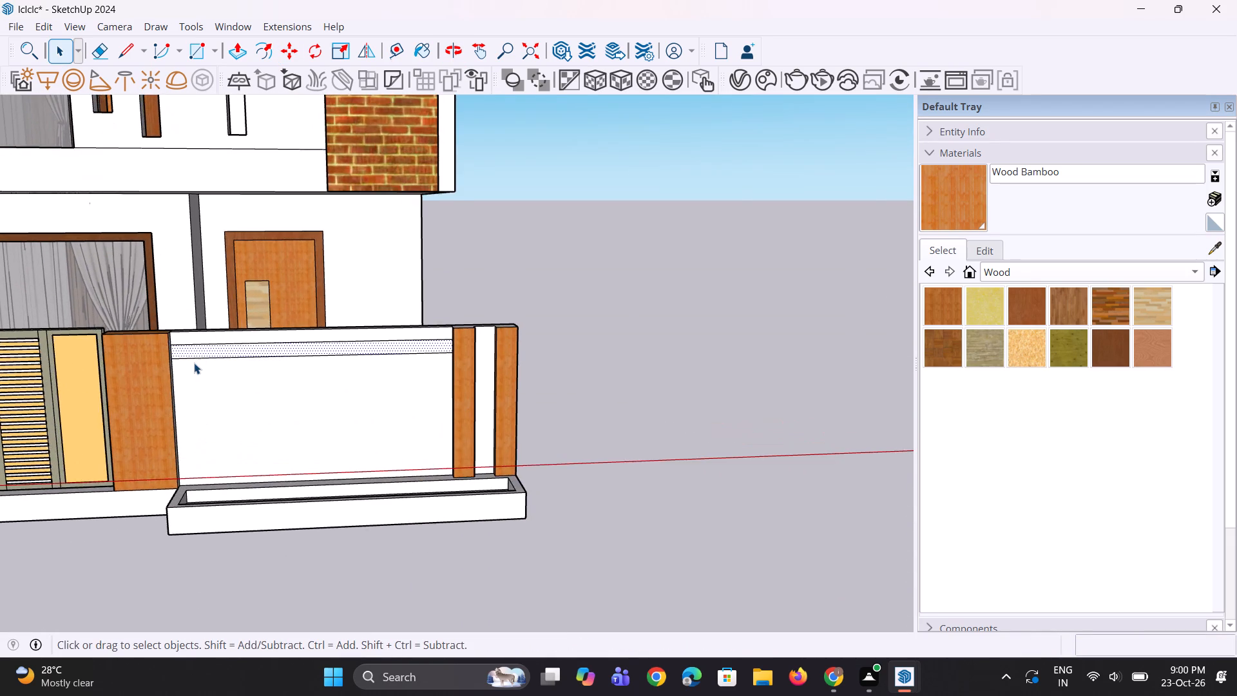
{"action": "scroll", "coordinate": [194, 363], "scroll_direction": "up", "scroll_amount": 4}
{"action": "key", "text": "m"}
{"action": "left_click", "coordinate": [162, 337]}
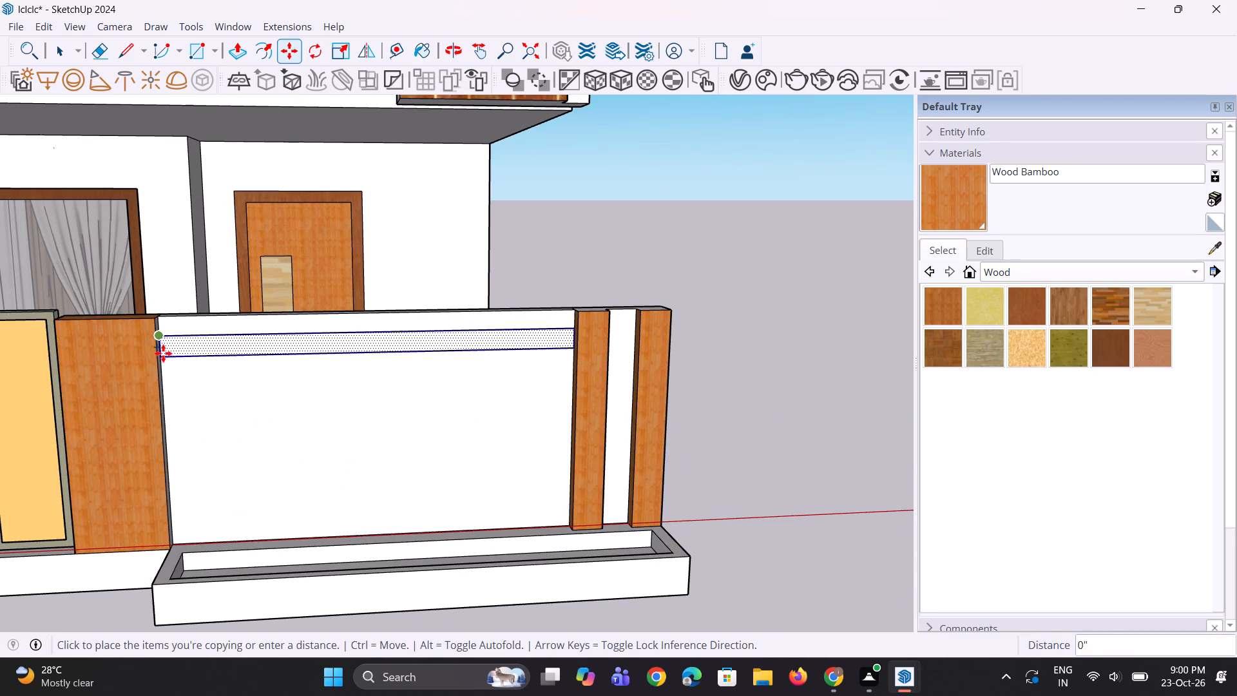
{"action": "scroll", "coordinate": [165, 382], "scroll_direction": "up", "scroll_amount": 2}
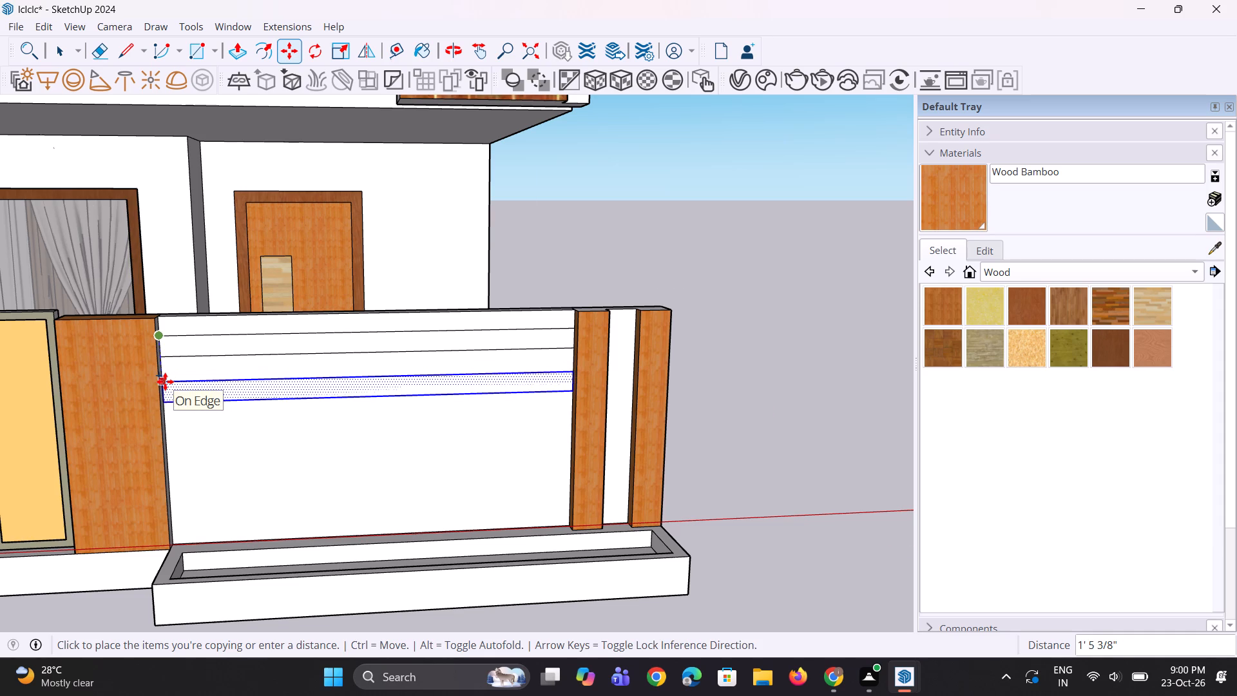
{"action": "scroll", "coordinate": [165, 382], "scroll_direction": "up", "scroll_amount": 7}
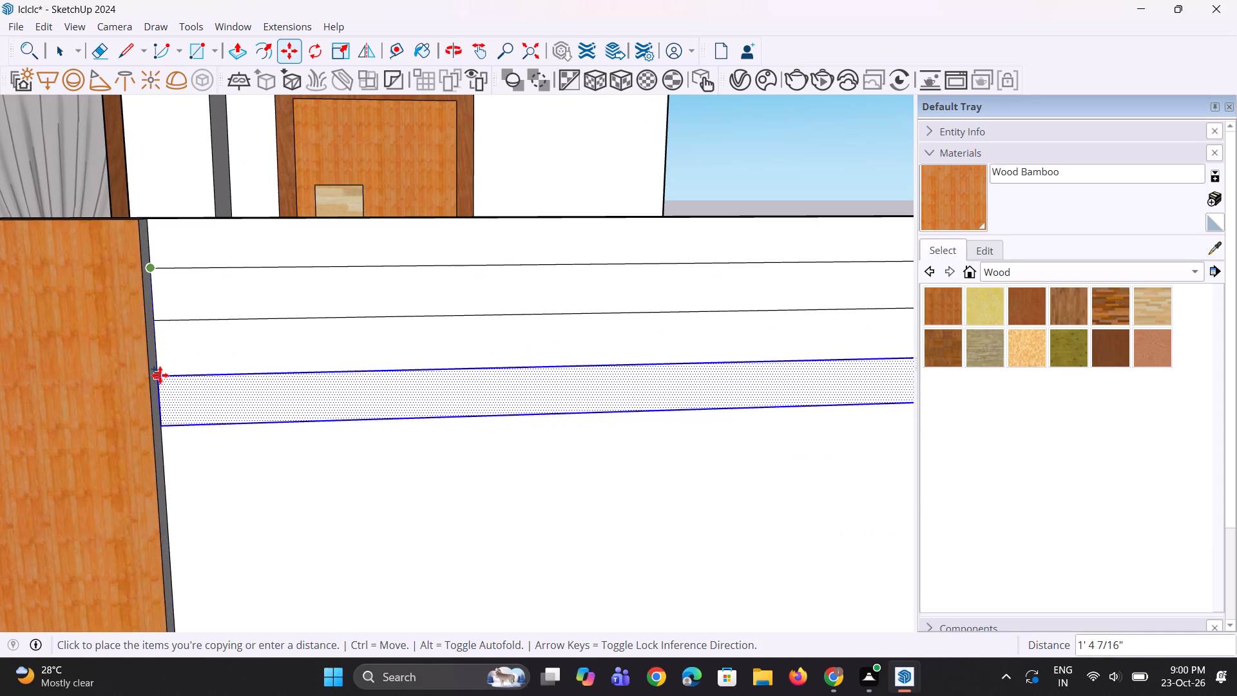
{"action": "left_click", "coordinate": [163, 369]}
{"action": "type", "text": "*6"}
{"action": "key", "text": "Return"}
{"action": "scroll", "coordinate": [164, 368], "scroll_direction": "down", "scroll_amount": 10}
{"action": "middle_click_drag", "start_coordinate": [217, 441], "coordinate": [217, 418]}
{"action": "key", "text": "space"}
{"action": "scroll", "coordinate": [218, 398], "scroll_direction": "down", "scroll_amount": 5}
{"action": "key", "text": "space"}
Push the band between the first two strips in about 1 5/16" and repeat for the other gaps down the panel.
{"action": "scroll", "coordinate": [231, 376], "scroll_direction": "up", "scroll_amount": 6}
{"action": "middle_click_drag", "start_coordinate": [259, 358], "coordinate": [177, 392]}
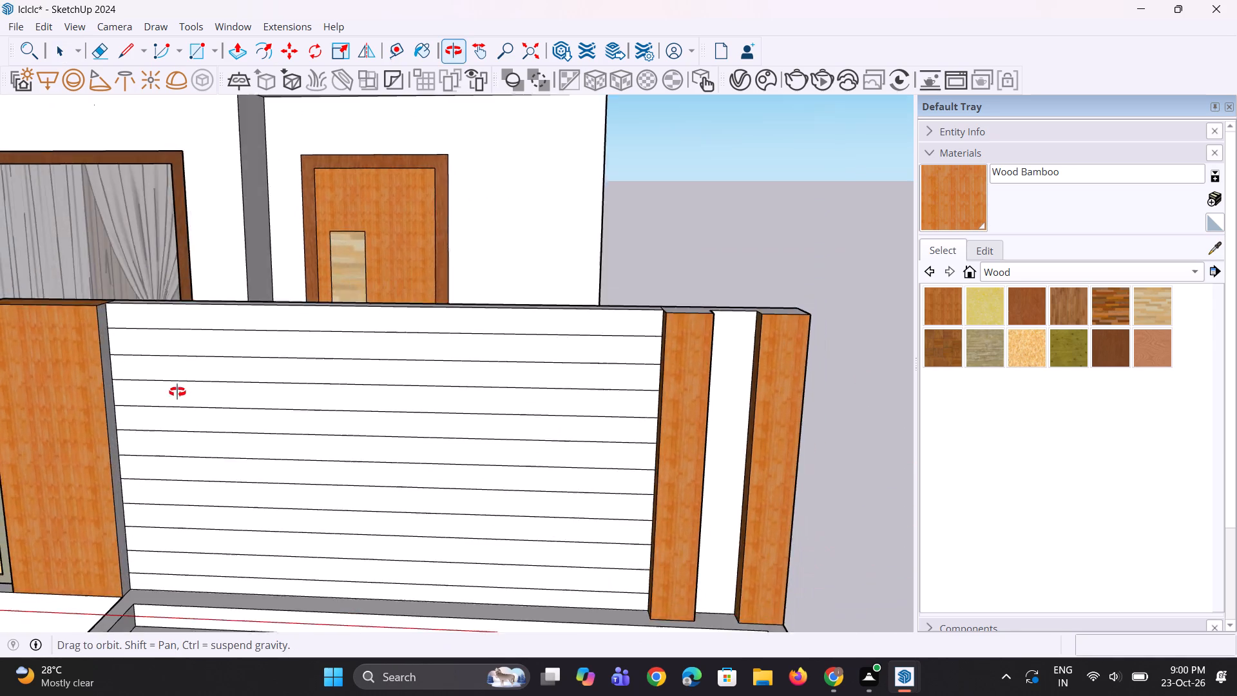
{"action": "middle_click_drag", "start_coordinate": [177, 392], "coordinate": [141, 402]}
{"action": "scroll", "coordinate": [156, 372], "scroll_direction": "up", "scroll_amount": 3}
{"action": "key", "text": "p"}
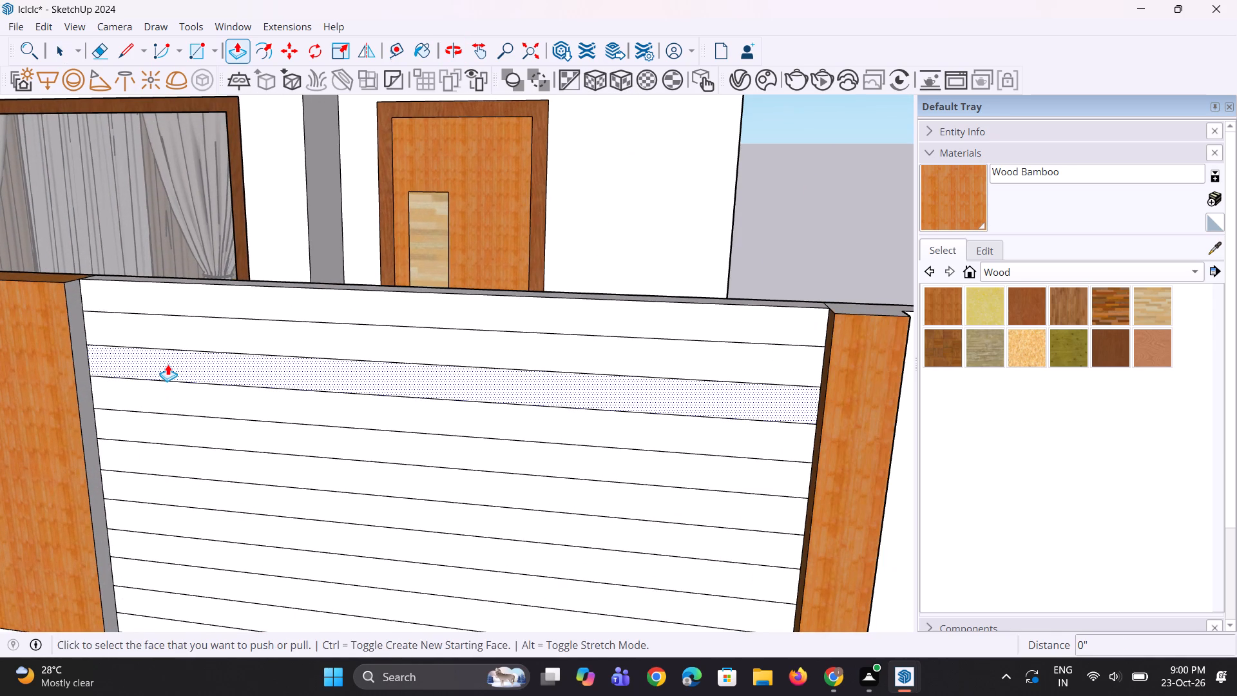
{"action": "left_click", "coordinate": [168, 364]}
{"action": "left_click", "coordinate": [171, 362]}
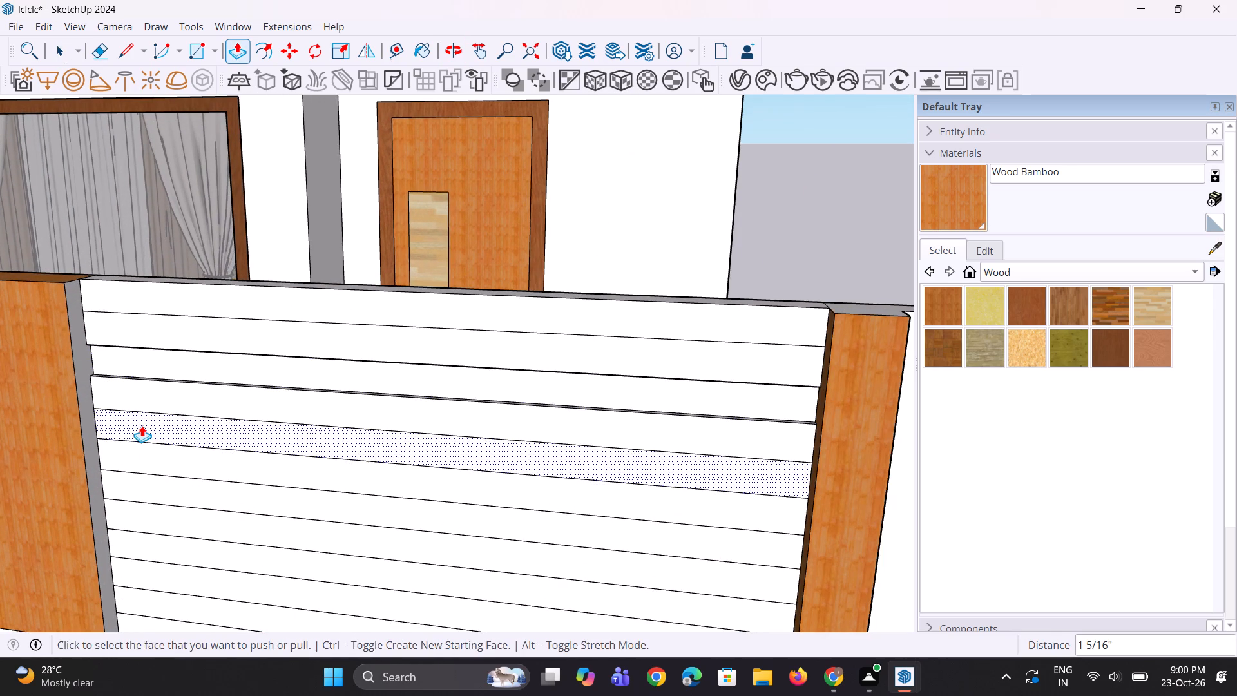
{"action": "double_click", "coordinate": [142, 425]}
{"action": "double_click", "coordinate": [146, 482]}
{"action": "scroll", "coordinate": [145, 408], "scroll_direction": "down", "scroll_amount": 4}
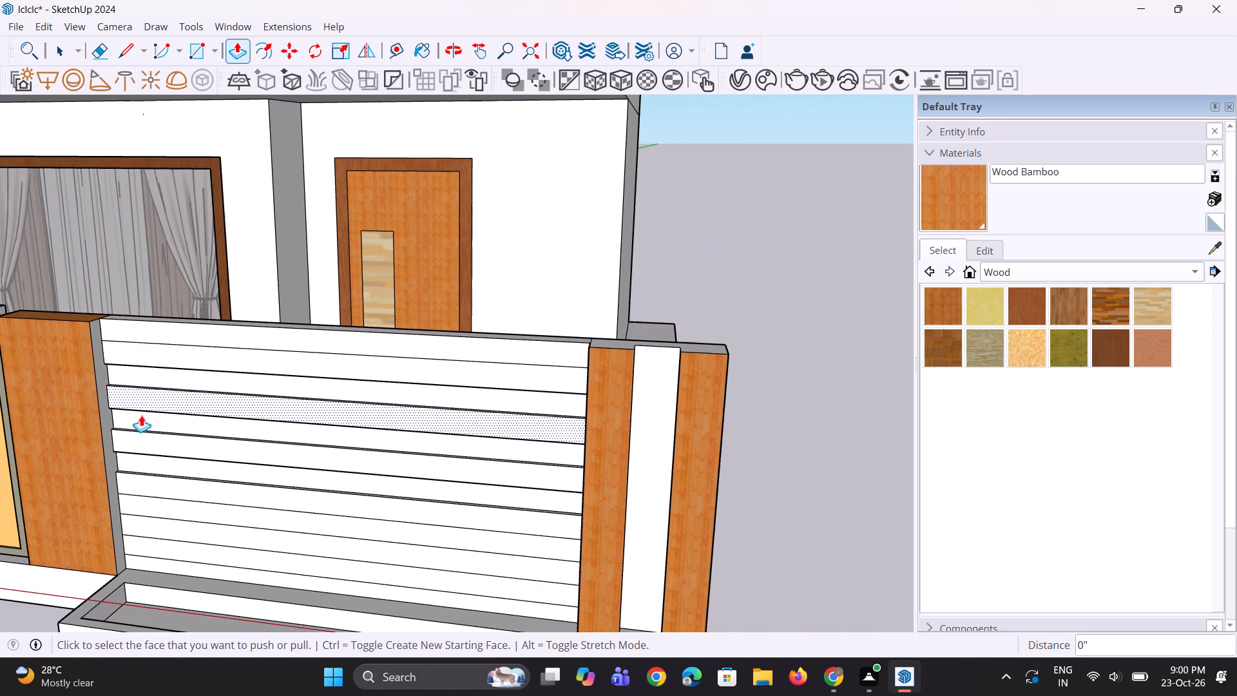
{"action": "double_click", "coordinate": [142, 505]}
{"action": "double_click", "coordinate": [151, 543]}
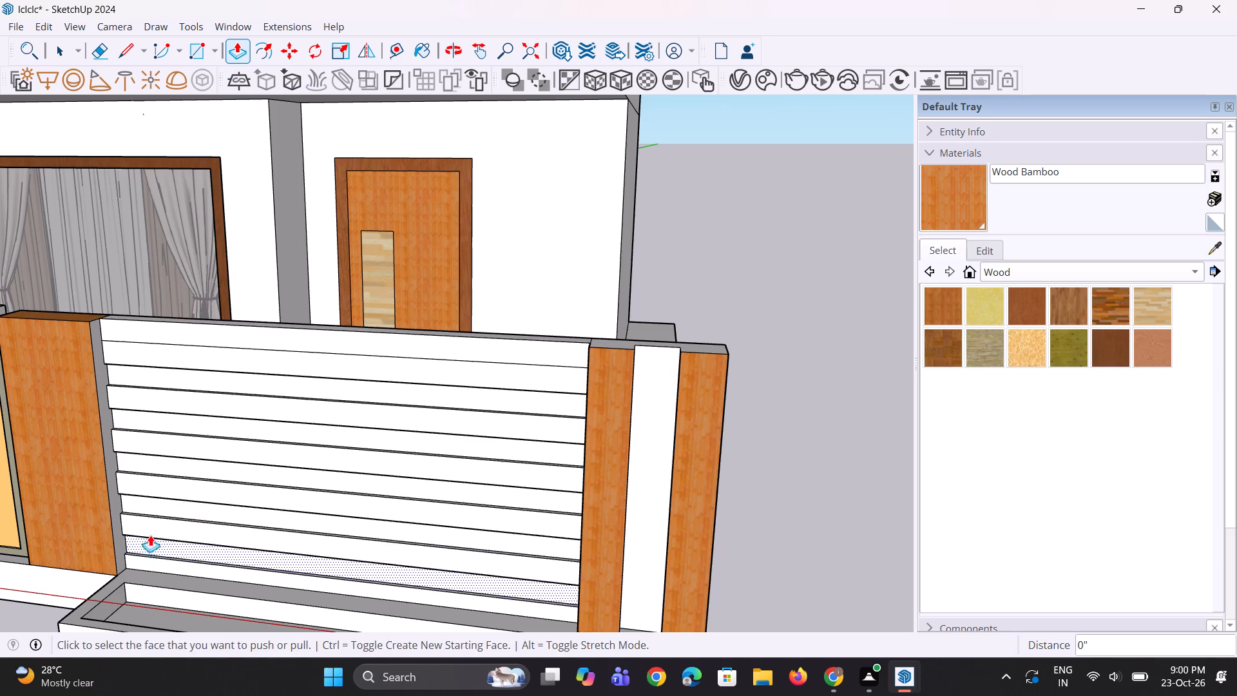
{"action": "middle_click_drag", "start_coordinate": [146, 530], "coordinate": [227, 440]}
{"action": "scroll", "coordinate": [162, 434], "scroll_direction": "down", "scroll_amount": 4}
{"action": "key", "text": "space"}
{"action": "key", "text": "space"}
Push the band above the top strip in by the same depth as the other gaps.
{"action": "scroll", "coordinate": [471, 342], "scroll_direction": "up", "scroll_amount": 1}
{"action": "middle_click_drag", "start_coordinate": [472, 341], "coordinate": [345, 432]}
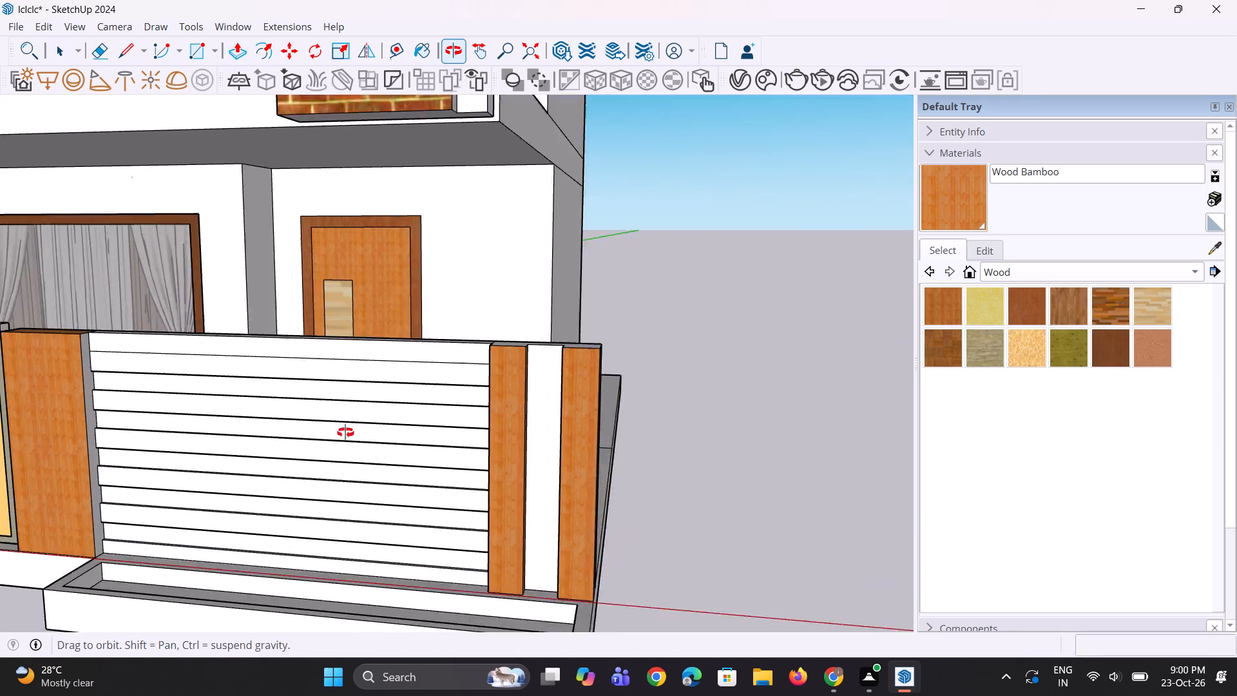
{"action": "middle_click_drag", "start_coordinate": [345, 432], "coordinate": [344, 434]}
{"action": "scroll", "coordinate": [274, 362], "scroll_direction": "up", "scroll_amount": 3}
{"action": "key", "text": "p"}
{"action": "double_click", "coordinate": [277, 349]}
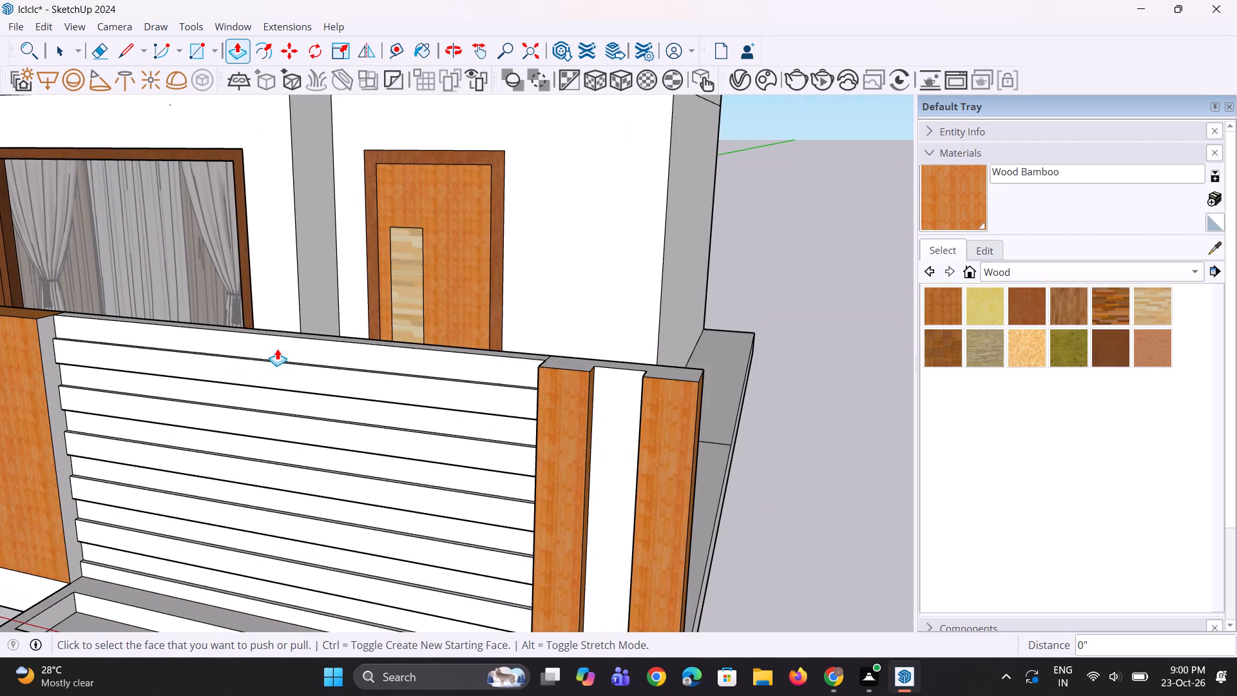
{"action": "middle_click_drag", "start_coordinate": [235, 389], "coordinate": [346, 335]}
{"action": "scroll", "coordinate": [347, 339], "scroll_direction": "down", "scroll_amount": 5}
{"action": "key", "text": "space"}
{"action": "key", "text": "space"}
{"action": "left_click", "coordinate": [685, 387]}
Pull the top horizontal strip out about 1 11/16" and repeat the same projection on every remaining strip of the wall panel.
{"action": "middle_click_drag", "start_coordinate": [269, 478], "coordinate": [287, 467]}
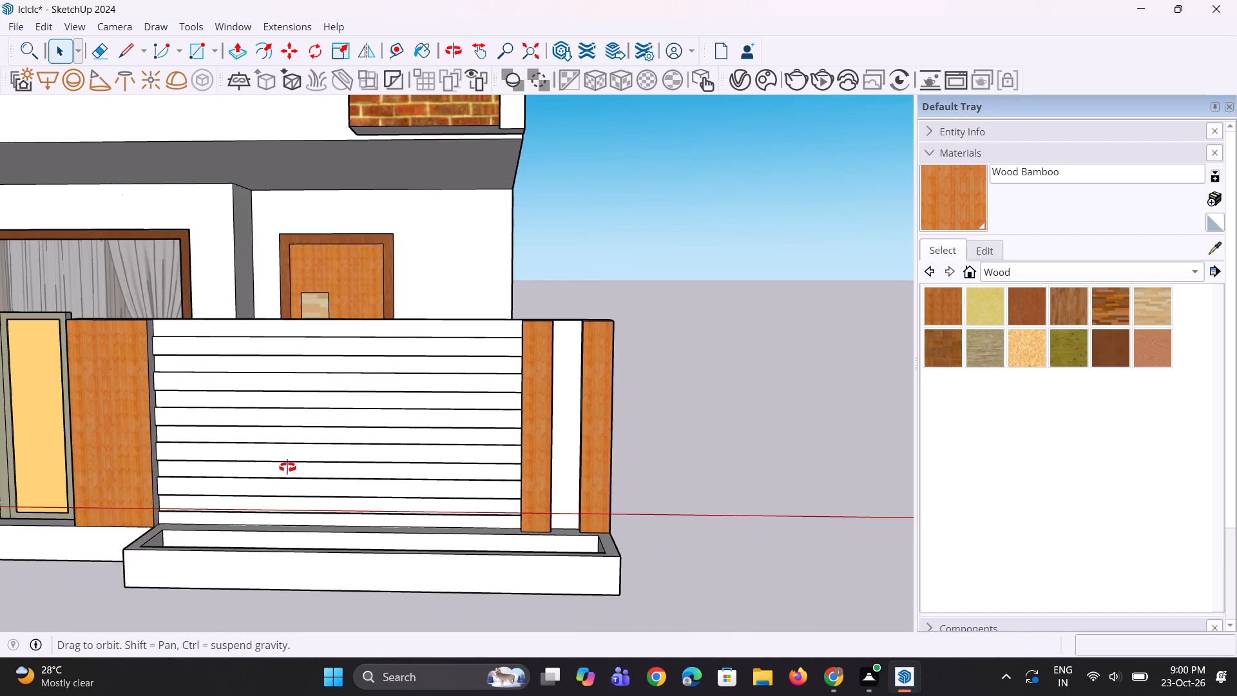
{"action": "middle_click_drag", "start_coordinate": [287, 467], "coordinate": [293, 485]}
{"action": "scroll", "coordinate": [298, 362], "scroll_direction": "up", "scroll_amount": 5}
{"action": "middle_click_drag", "start_coordinate": [264, 401], "coordinate": [277, 446]}
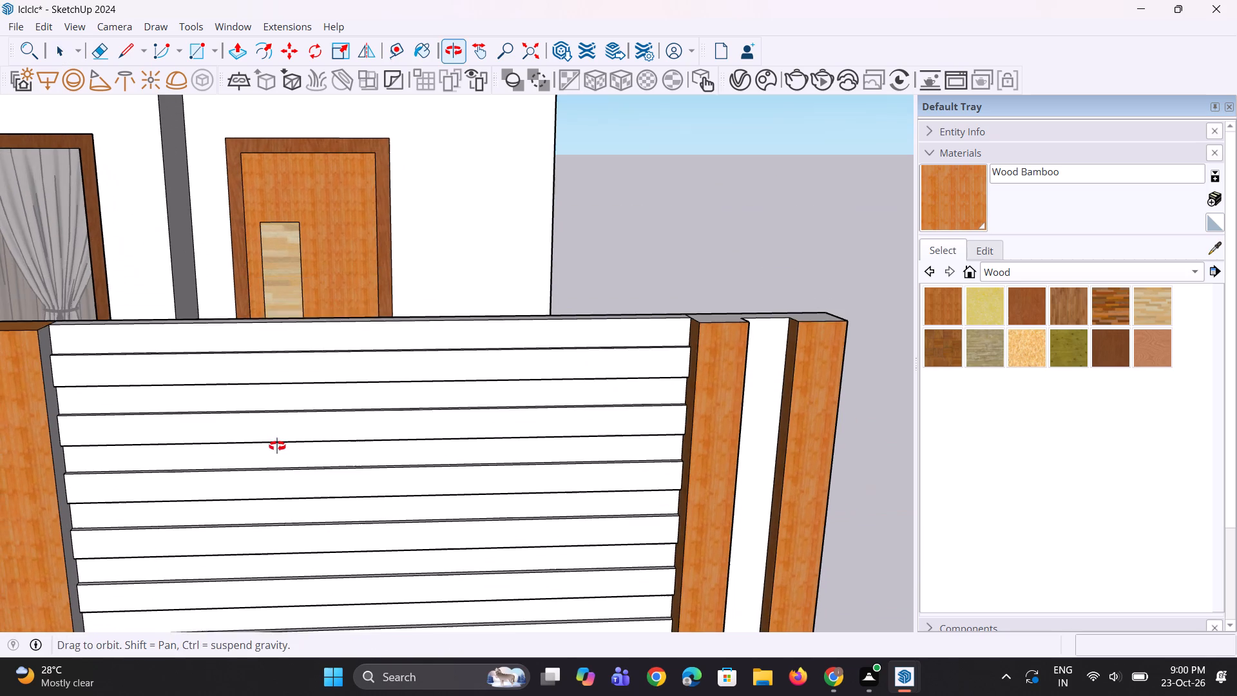
{"action": "middle_click_drag", "start_coordinate": [277, 446], "coordinate": [277, 447]}
{"action": "key", "text": "p"}
{"action": "scroll", "coordinate": [202, 379], "scroll_direction": "up", "scroll_amount": 2}
{"action": "left_click", "coordinate": [198, 375]}
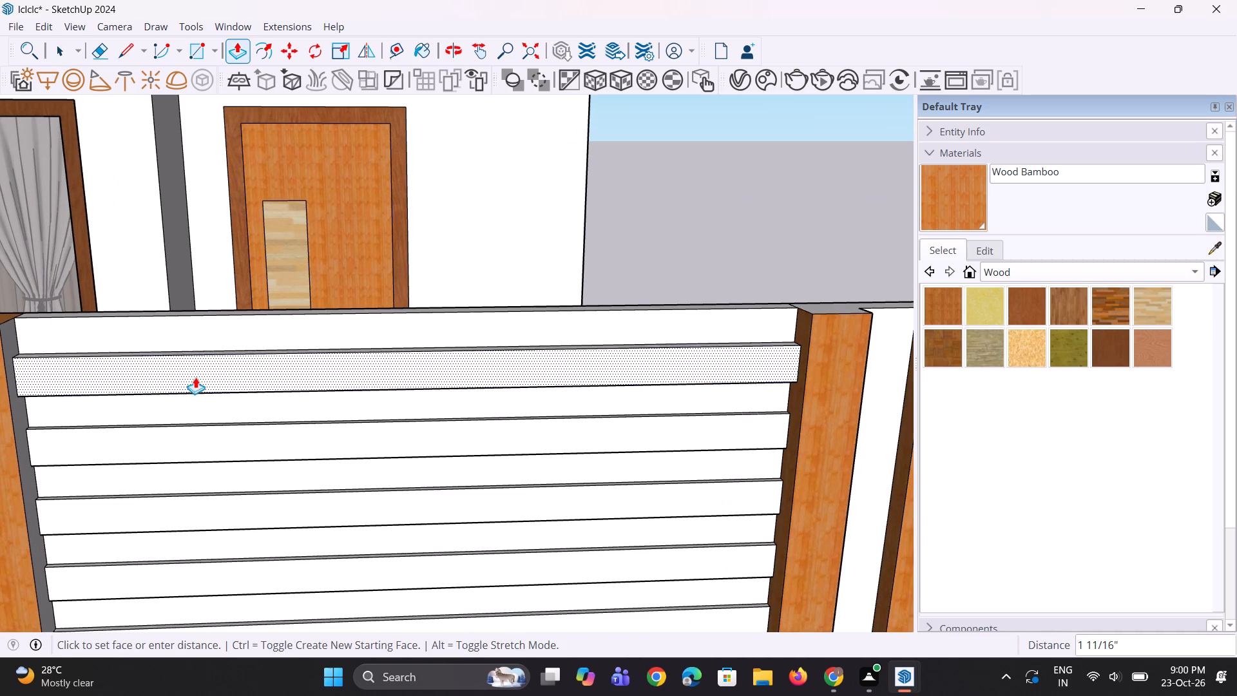
{"action": "left_click", "coordinate": [195, 377]}
{"action": "double_click", "coordinate": [174, 439]}
{"action": "double_click", "coordinate": [164, 508]}
{"action": "double_click", "coordinate": [146, 568]}
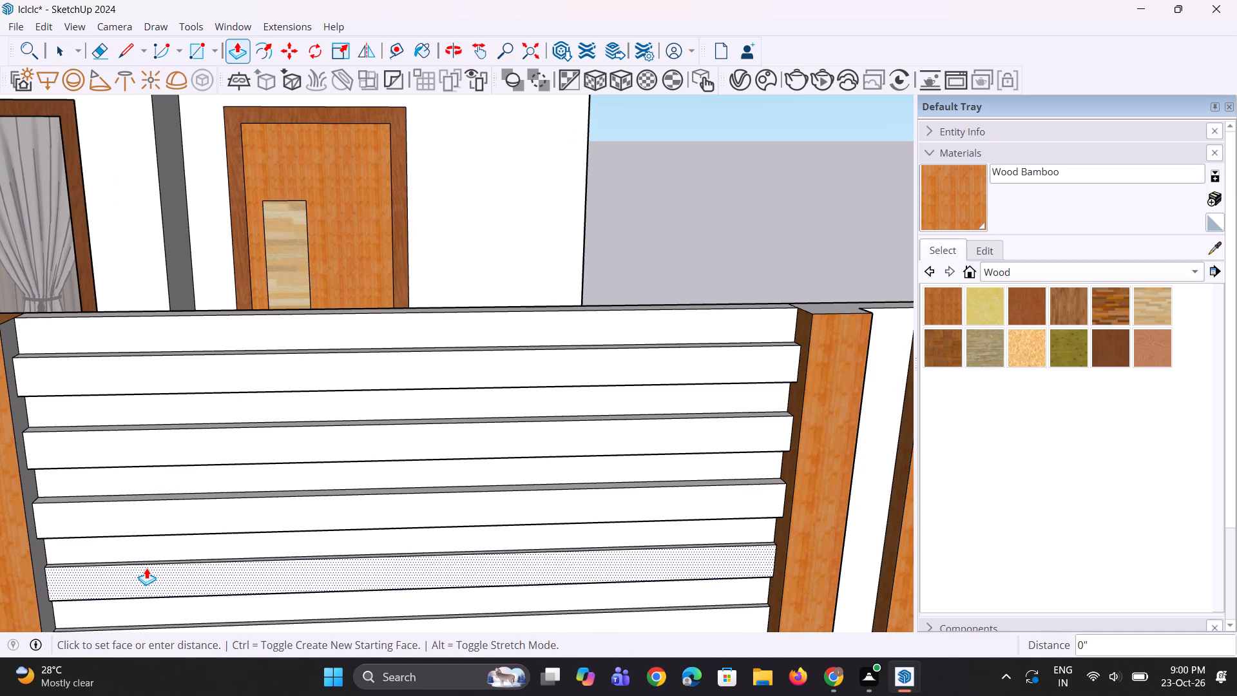
{"action": "scroll", "coordinate": [155, 469], "scroll_direction": "down", "scroll_amount": 8}
{"action": "scroll", "coordinate": [135, 585], "scroll_direction": "up", "scroll_amount": 4}
{"action": "double_click", "coordinate": [142, 543]}
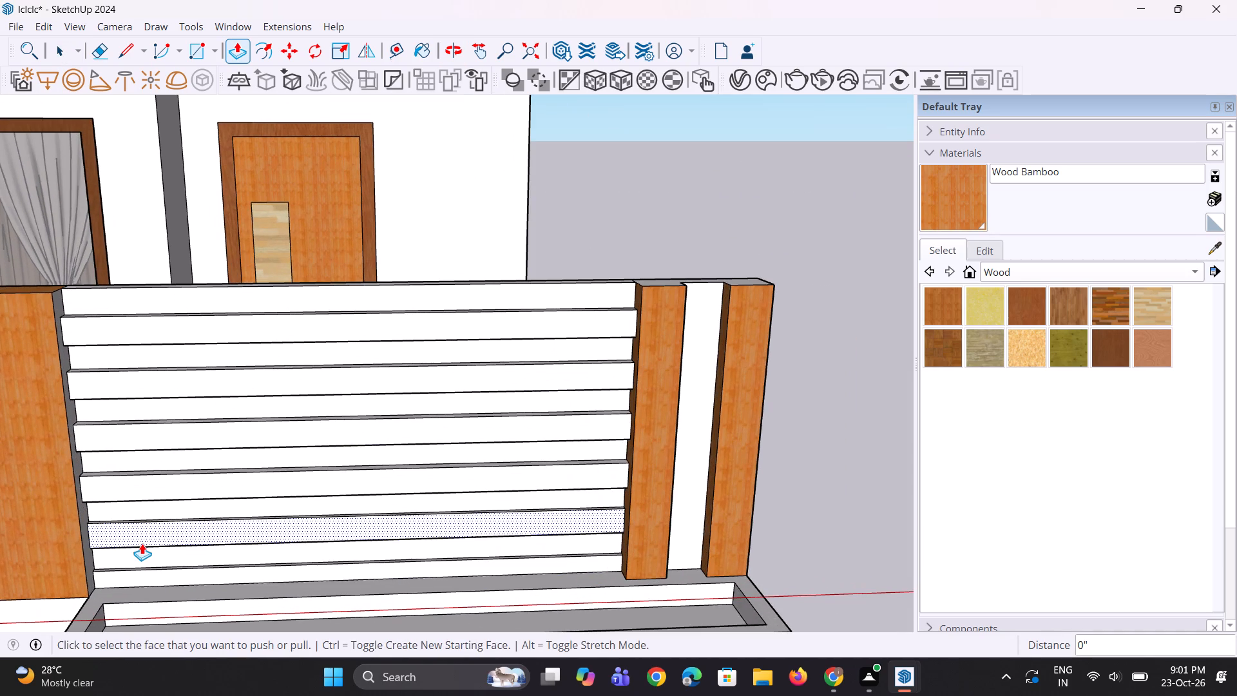
{"action": "double_click", "coordinate": [141, 580]}
{"action": "scroll", "coordinate": [118, 570], "scroll_direction": "down", "scroll_amount": 4}
{"action": "middle_click_drag", "start_coordinate": [207, 590], "coordinate": [208, 540]}
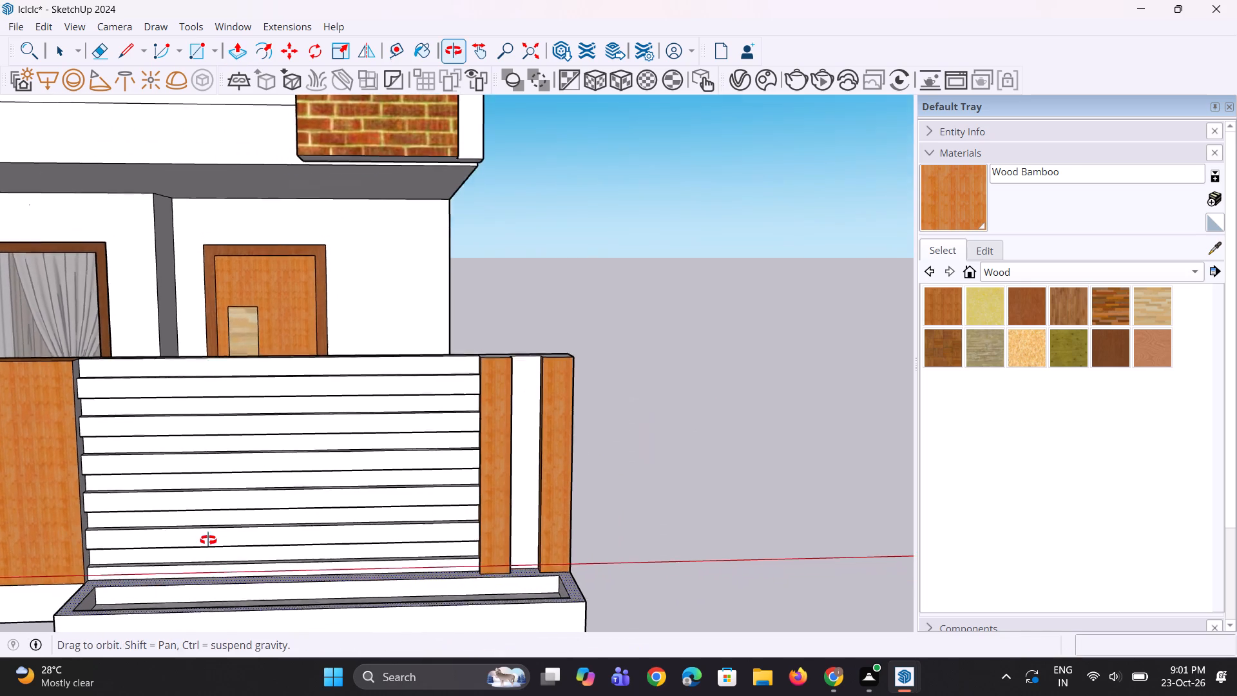
{"action": "middle_click_drag", "start_coordinate": [208, 540], "coordinate": [208, 534]}
{"action": "key", "text": "space"}
{"action": "key", "text": "space"}
Examine the whole front elevation together with the slatted boundary wall from near and far.
{"action": "scroll", "coordinate": [204, 499], "scroll_direction": "down", "scroll_amount": 4}
{"action": "middle_click_drag", "start_coordinate": [204, 494], "coordinate": [198, 554]}
{"action": "scroll", "coordinate": [161, 555], "scroll_direction": "down", "scroll_amount": 4}
{"action": "middle_click_drag", "start_coordinate": [164, 539], "coordinate": [189, 511]}
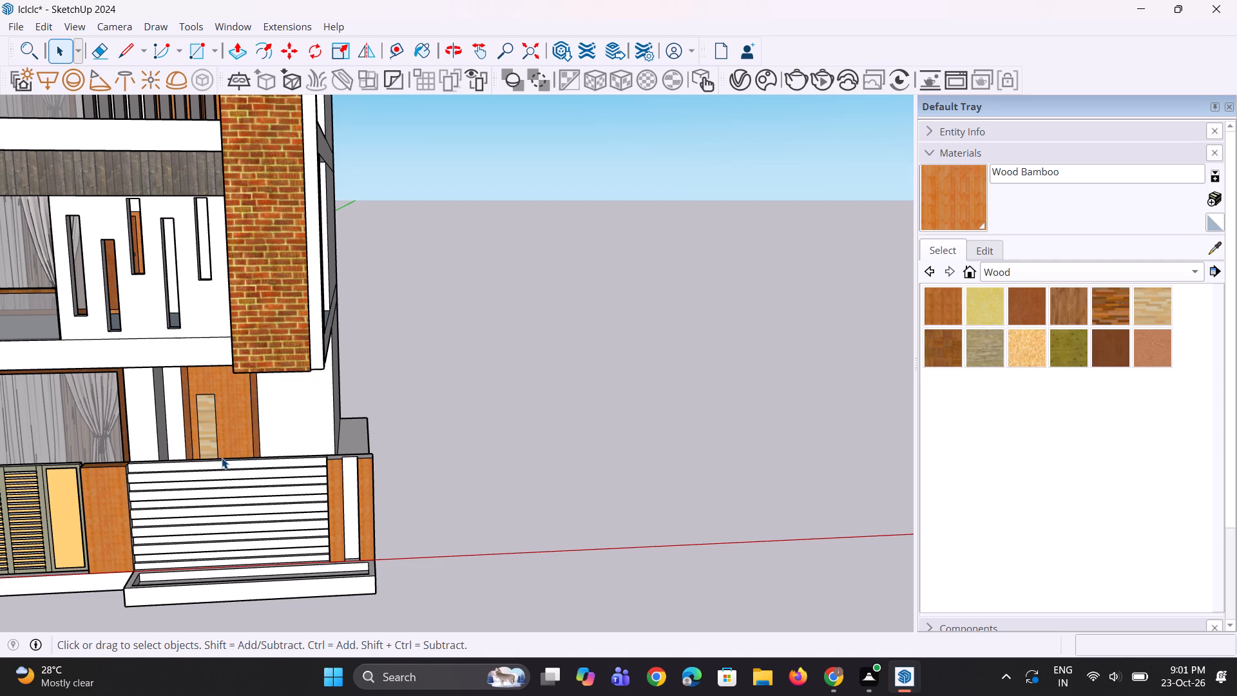
{"action": "scroll", "coordinate": [220, 458], "scroll_direction": "down", "scroll_amount": 4}
{"action": "middle_click_drag", "start_coordinate": [206, 478], "coordinate": [197, 479]}
{"action": "scroll", "coordinate": [139, 490], "scroll_direction": "up", "scroll_amount": 3}
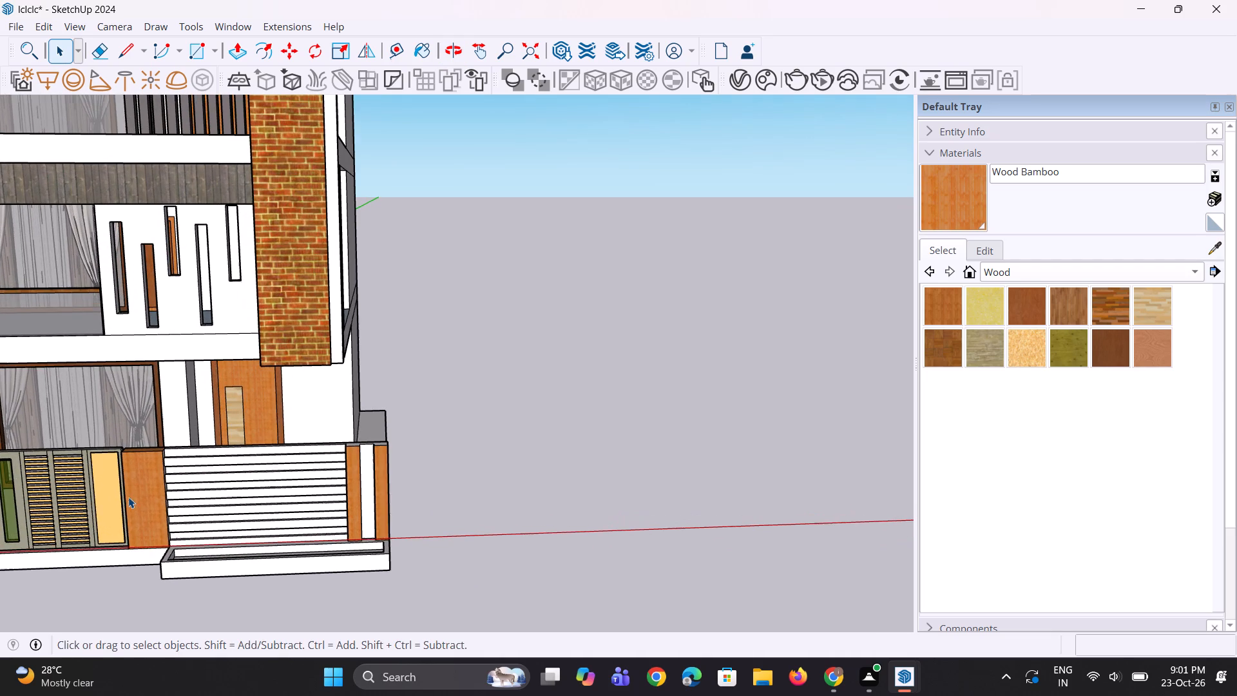
{"action": "scroll", "coordinate": [211, 523], "scroll_direction": "down", "scroll_amount": 7}
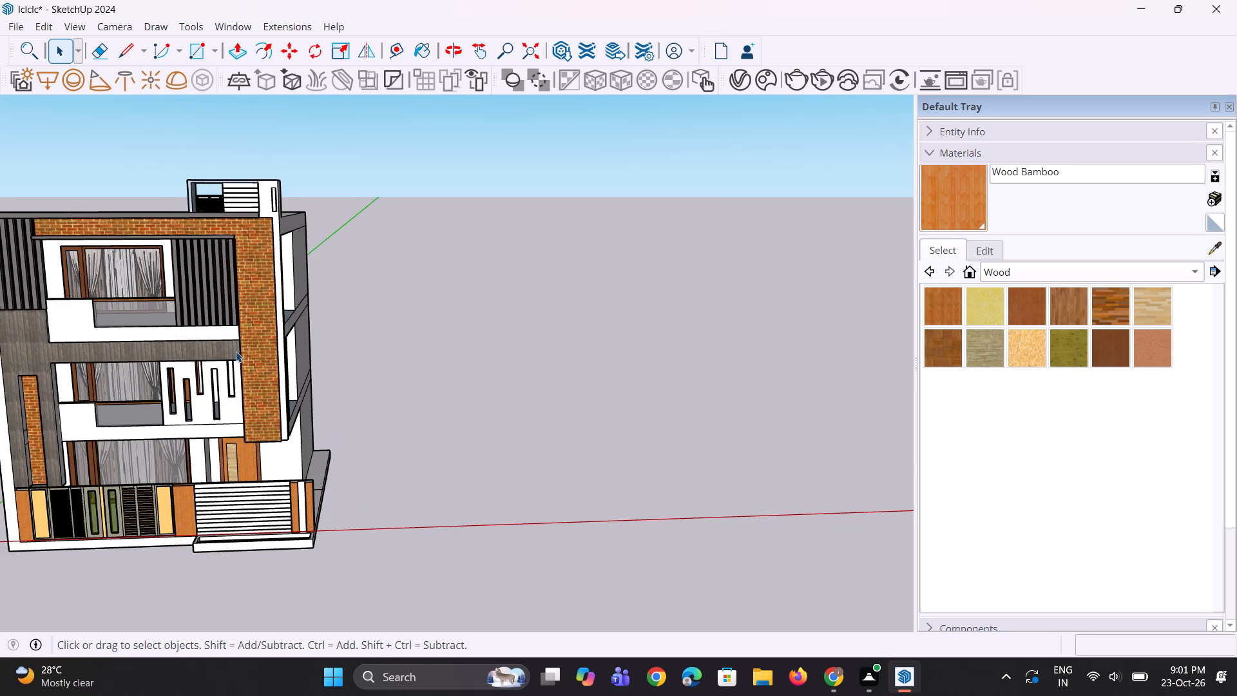
{"action": "scroll", "coordinate": [233, 341], "scroll_direction": "up", "scroll_amount": 5}
{"action": "scroll", "coordinate": [180, 349], "scroll_direction": "down", "scroll_amount": 5}
{"action": "middle_click_drag", "start_coordinate": [176, 349], "coordinate": [186, 349]}
{"action": "scroll", "coordinate": [408, 402], "scroll_direction": "down", "scroll_amount": 8}
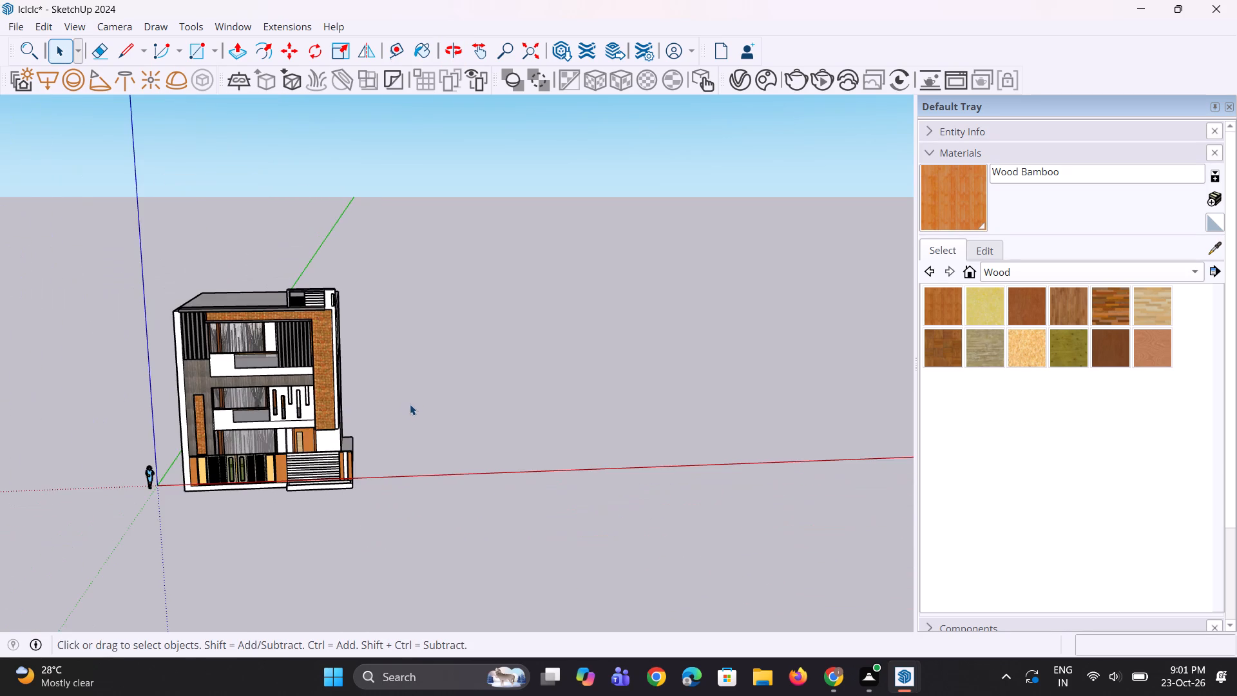
{"action": "scroll", "coordinate": [276, 336], "scroll_direction": "up", "scroll_amount": 3}
{"action": "scroll", "coordinate": [219, 389], "scroll_direction": "up", "scroll_amount": 3}
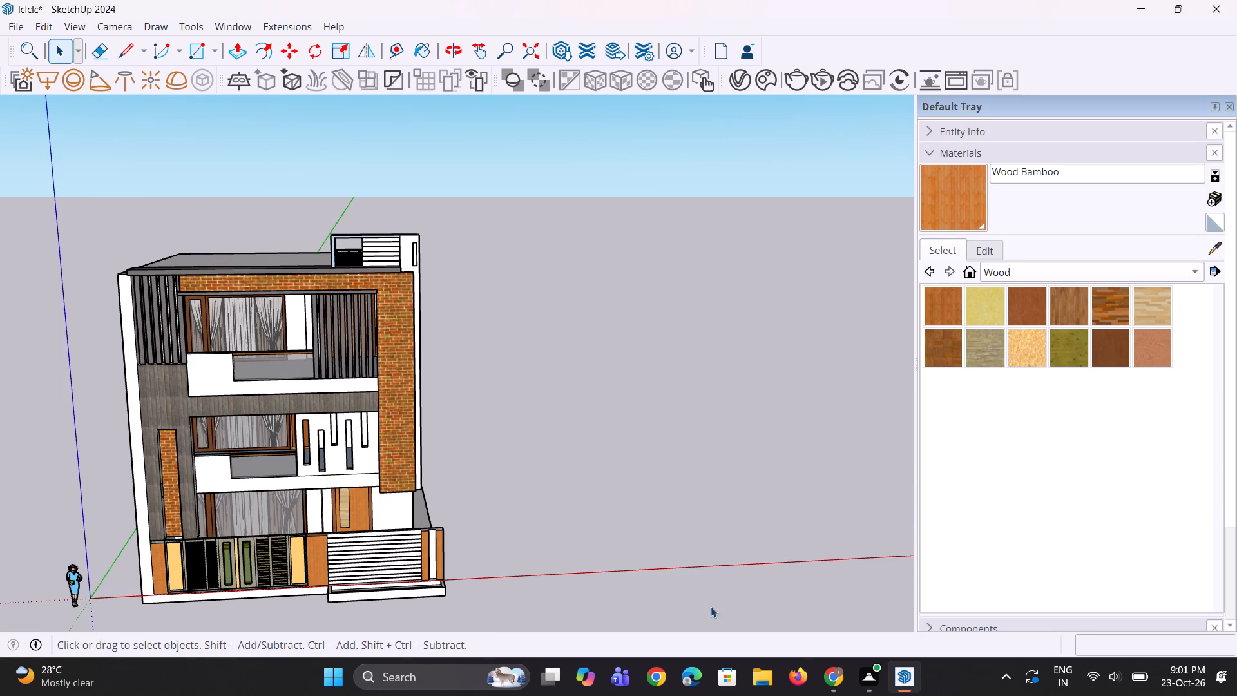
{"action": "scroll", "coordinate": [550, 441], "scroll_direction": "down", "scroll_amount": 2}
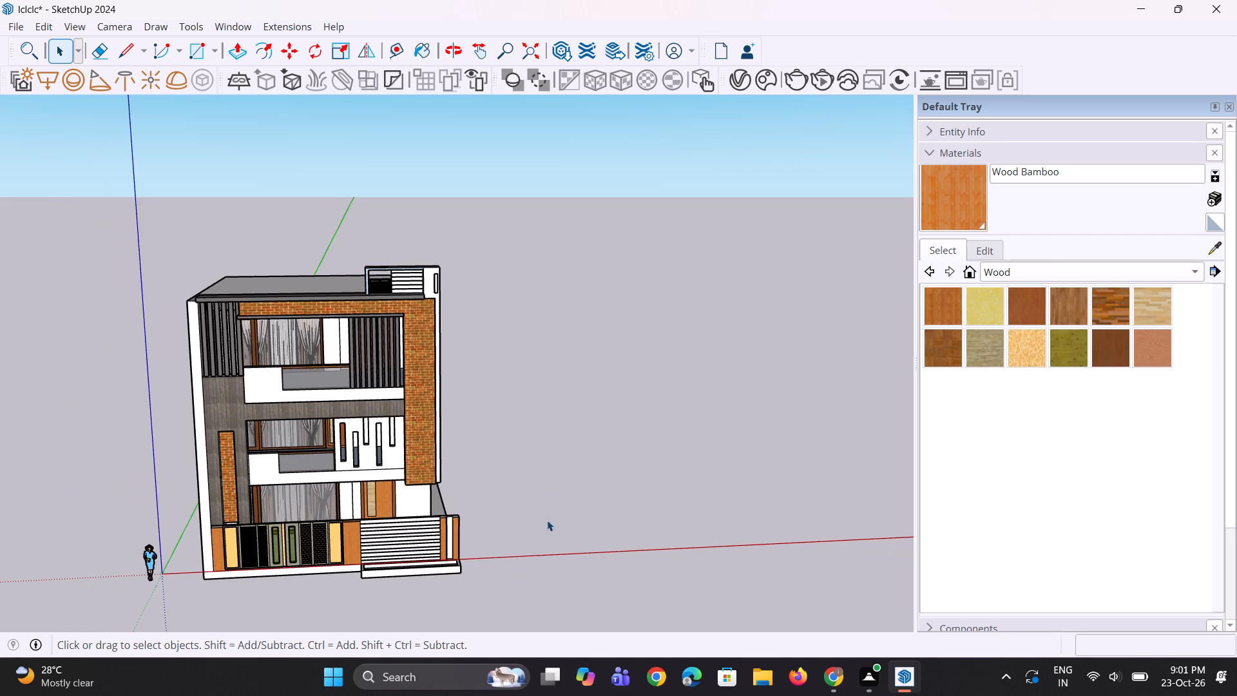
{"action": "middle_click_drag", "start_coordinate": [545, 526], "coordinate": [537, 481]}
{"action": "scroll", "coordinate": [336, 474], "scroll_direction": "up", "scroll_amount": 4}
{"action": "scroll", "coordinate": [251, 469], "scroll_direction": "up", "scroll_amount": 3}
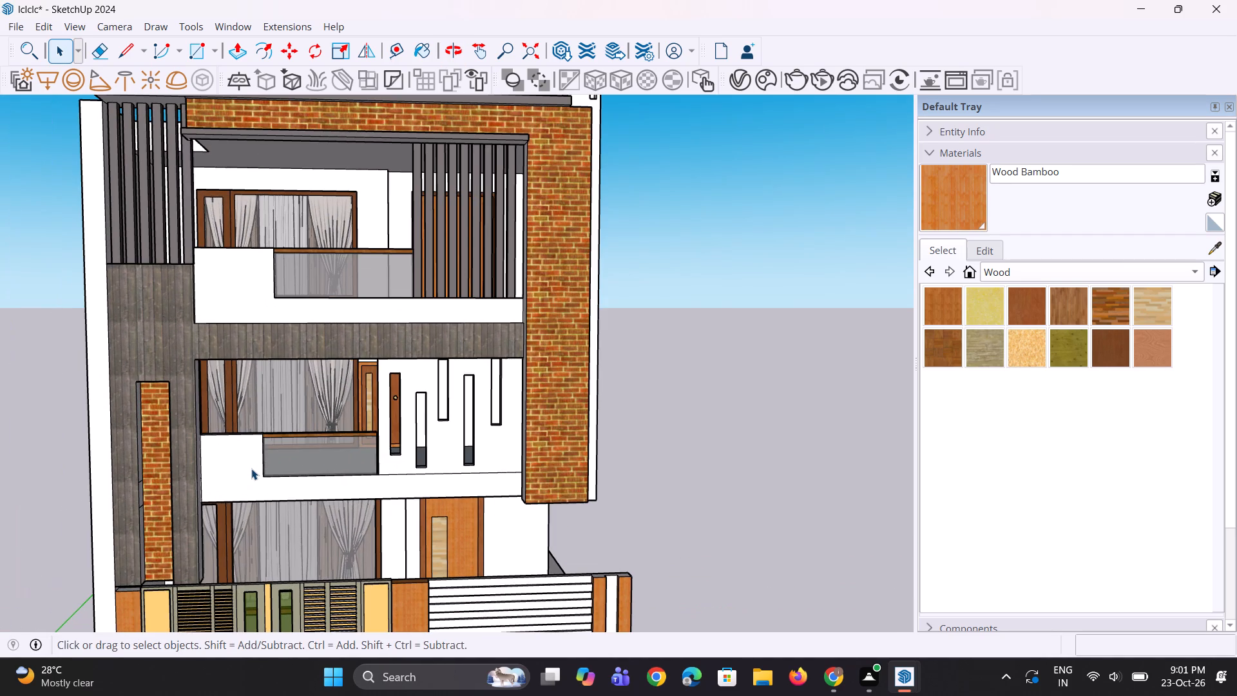
{"action": "scroll", "coordinate": [265, 456], "scroll_direction": "down", "scroll_amount": 9}
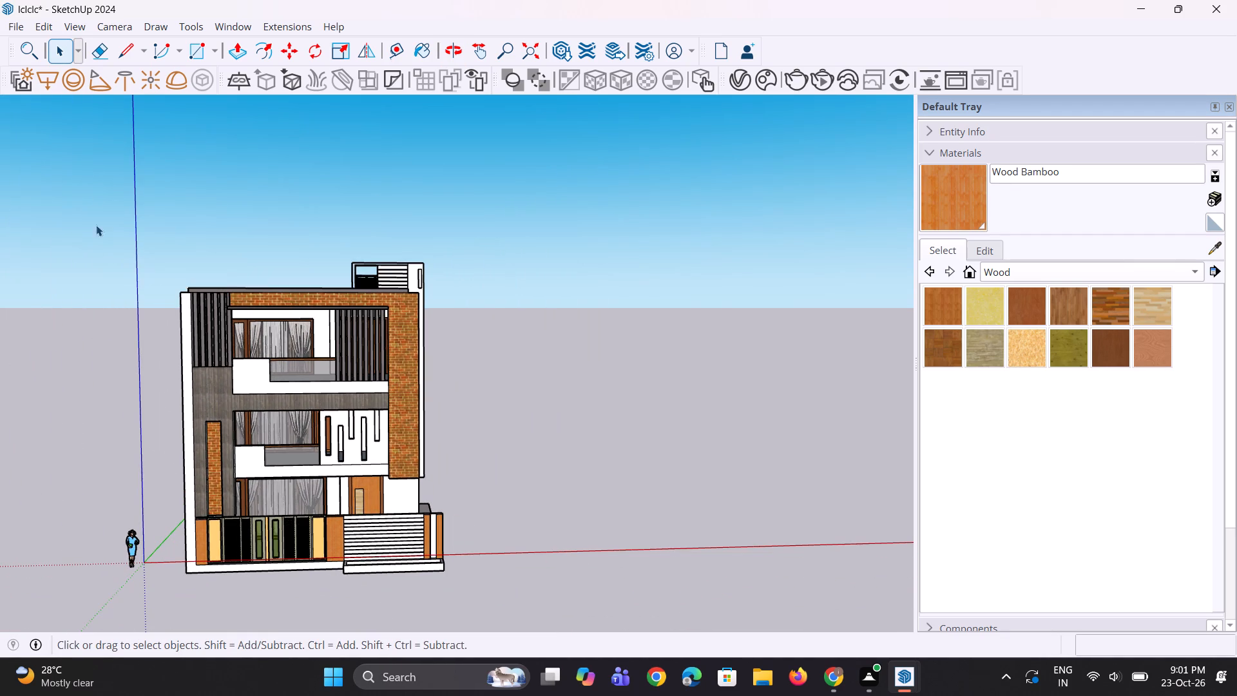
Import the Group_1 (1) ornamental grass model from the Downloads folder and place it in the open area beside the house.
{"action": "left_click", "coordinate": [10, 28]}
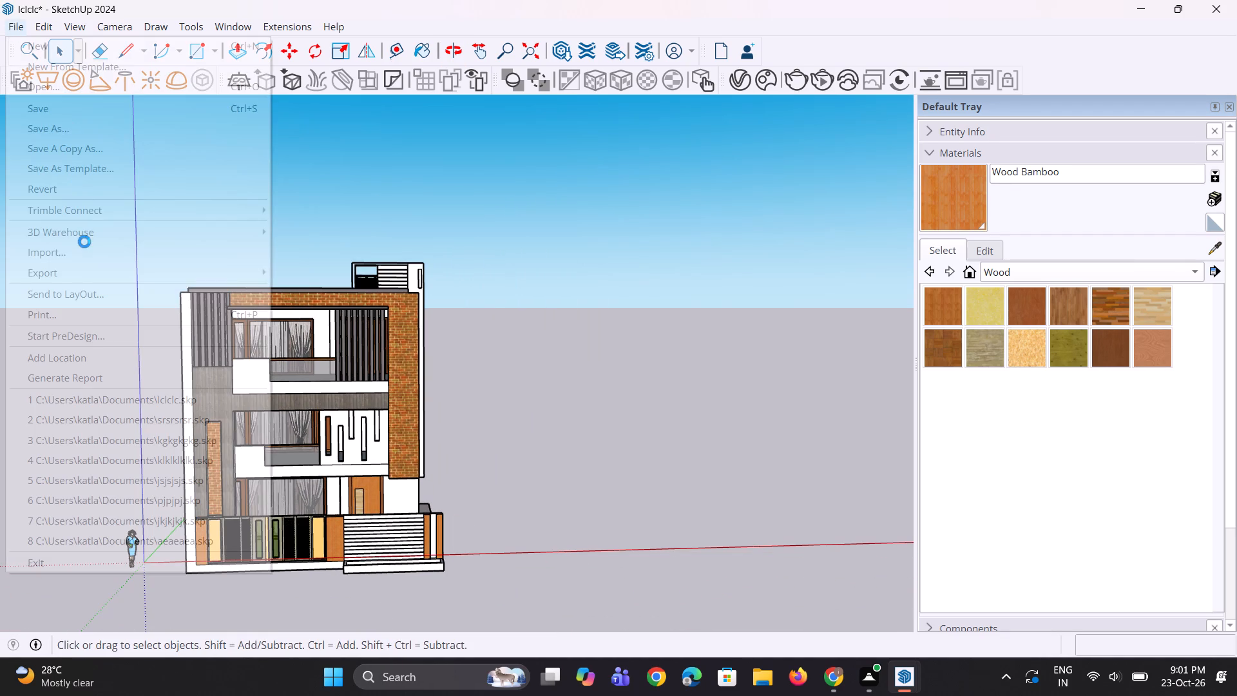
{"action": "left_click", "coordinate": [126, 253]}
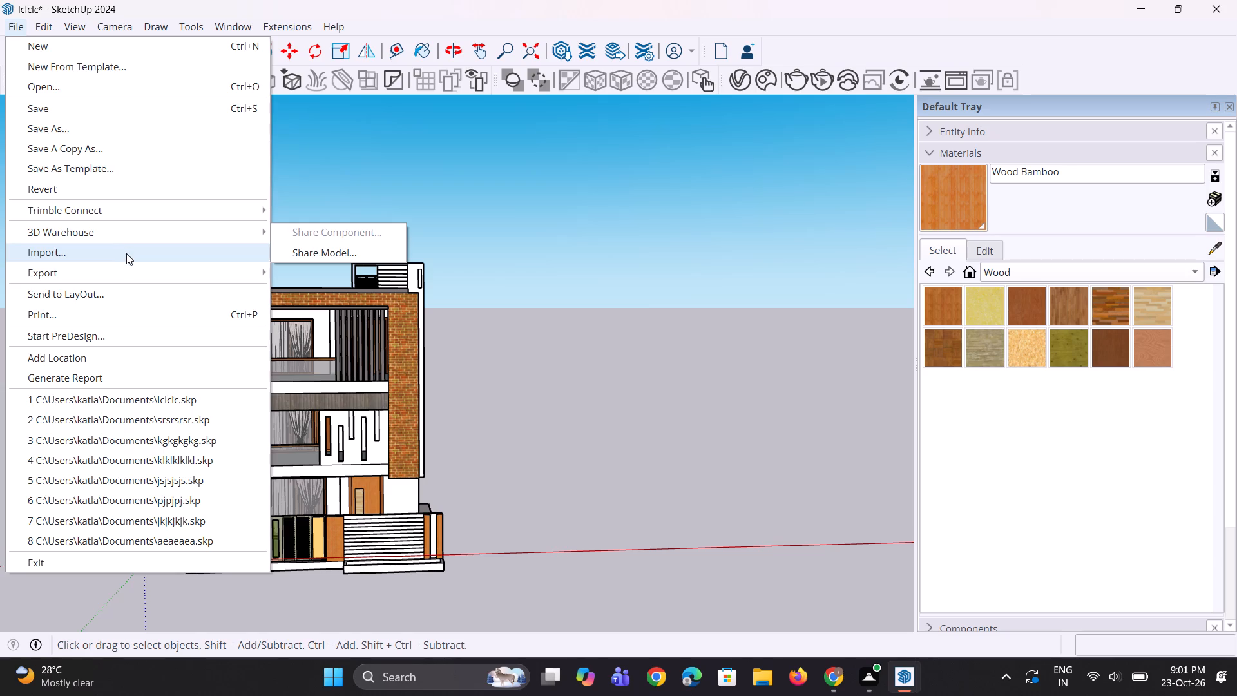
{"action": "left_click", "coordinate": [83, 273]}
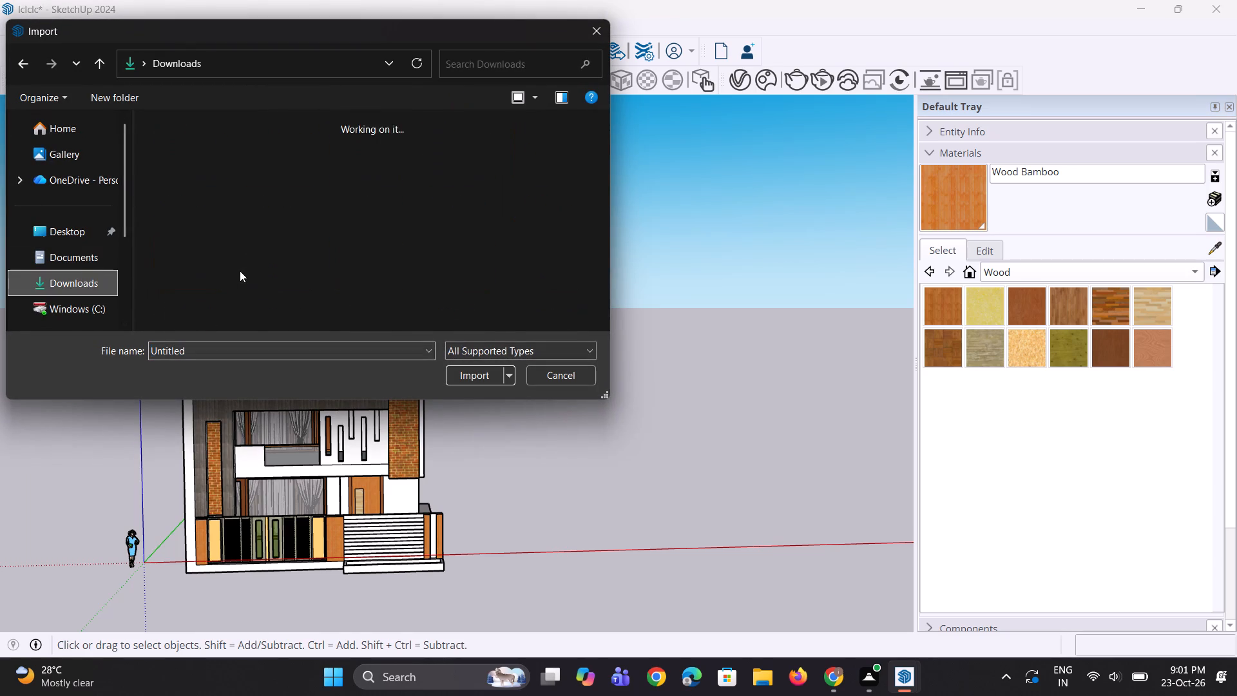
{"action": "scroll", "coordinate": [258, 260], "scroll_direction": "down", "scroll_amount": 13}
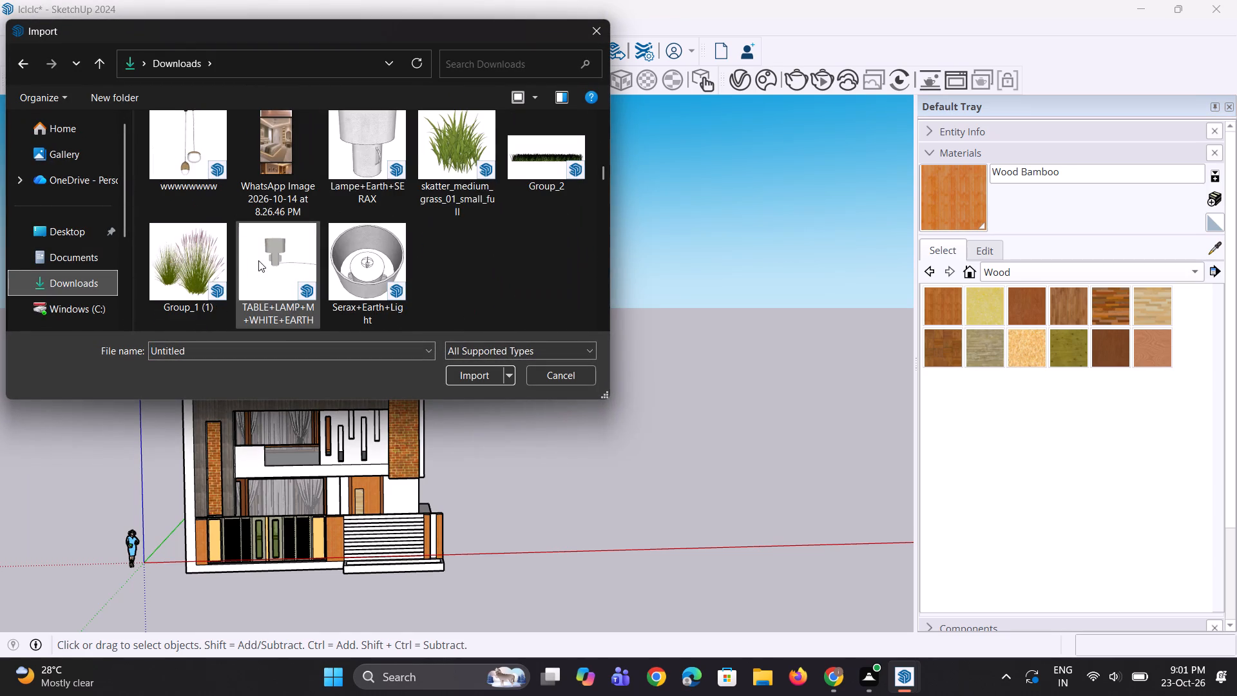
{"action": "left_click_drag", "start_coordinate": [208, 266], "coordinate": [700, 432]}
Import the Planting+101 plant model from the Downloads folder and place it on open ground beside the house, in front of the ornamental grass.
{"action": "scroll", "coordinate": [302, 262], "scroll_direction": "down", "scroll_amount": 8}
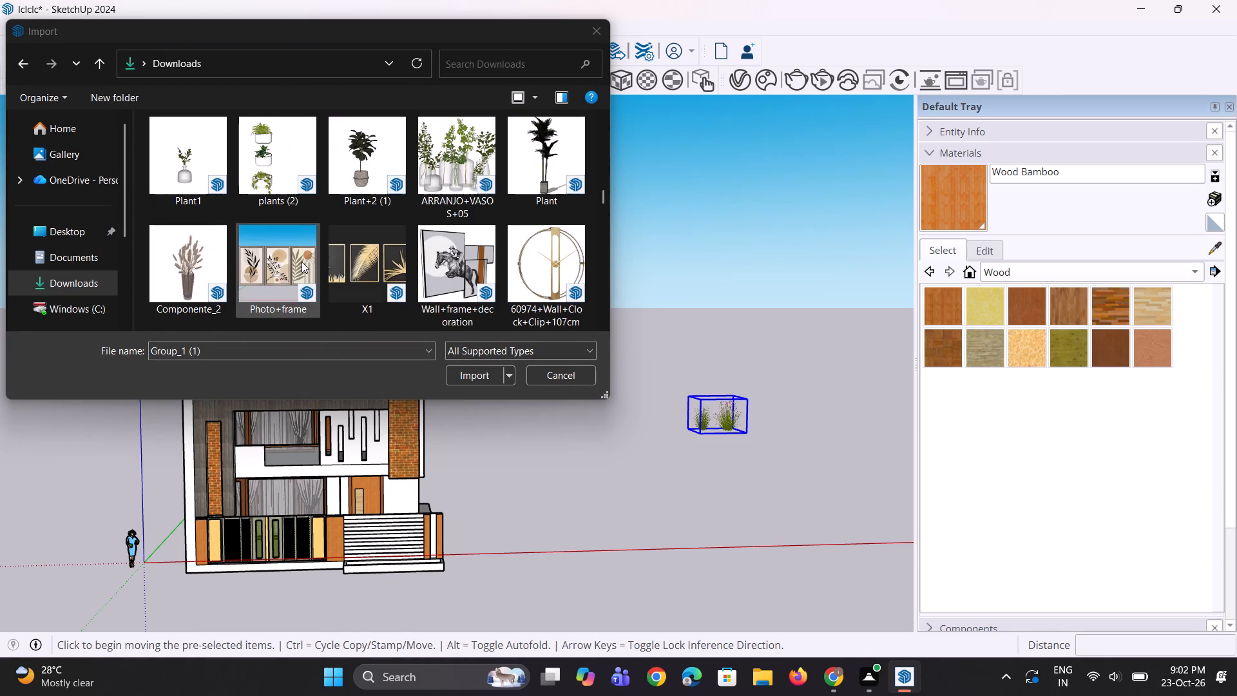
{"action": "scroll", "coordinate": [302, 262], "scroll_direction": "down", "scroll_amount": 5}
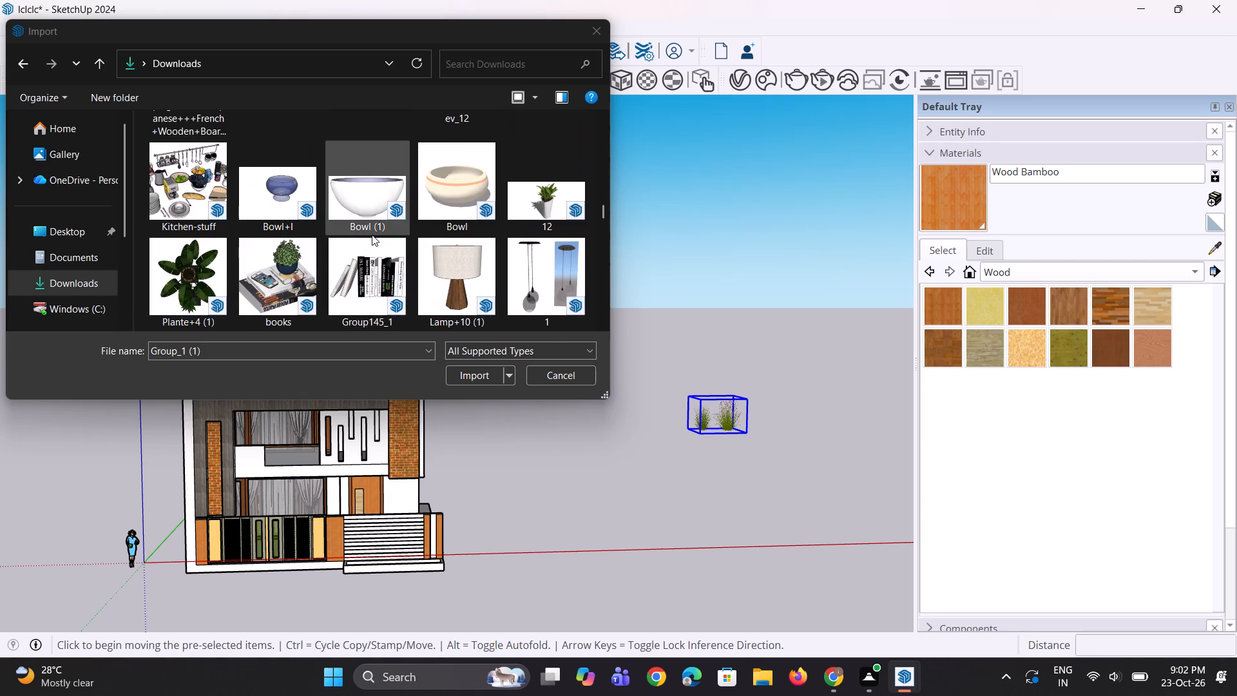
{"action": "scroll", "coordinate": [372, 235], "scroll_direction": "down", "scroll_amount": 7}
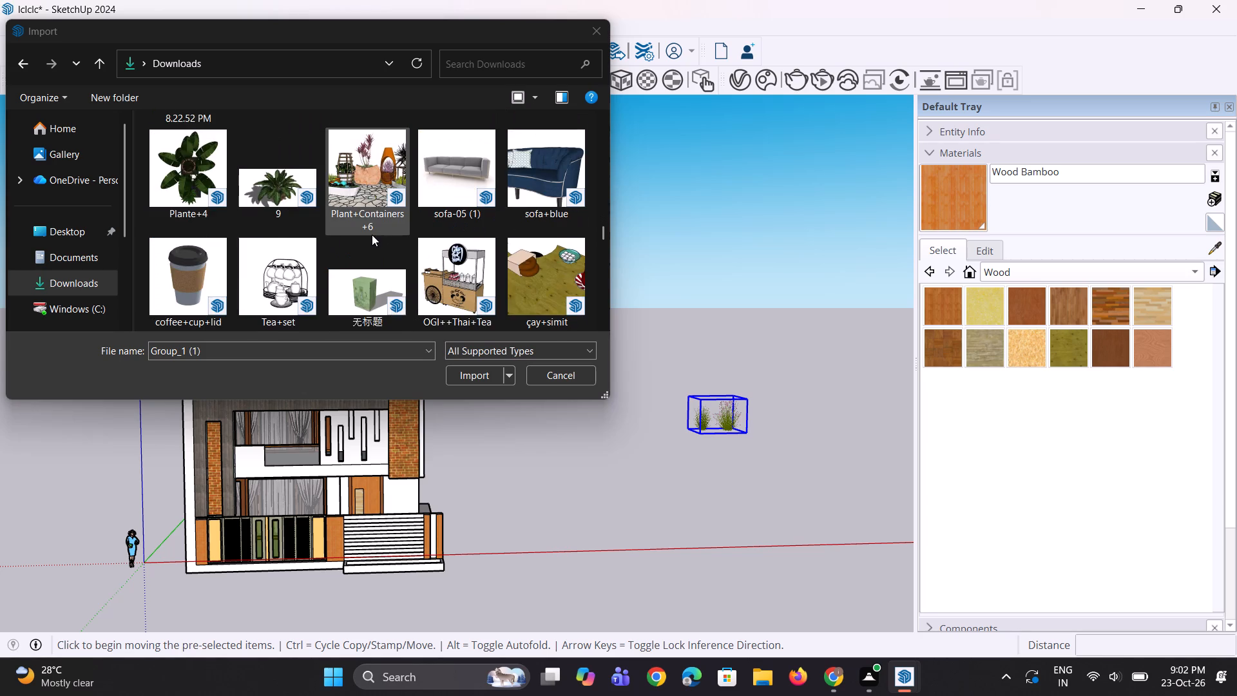
{"action": "scroll", "coordinate": [372, 235], "scroll_direction": "down", "scroll_amount": 4}
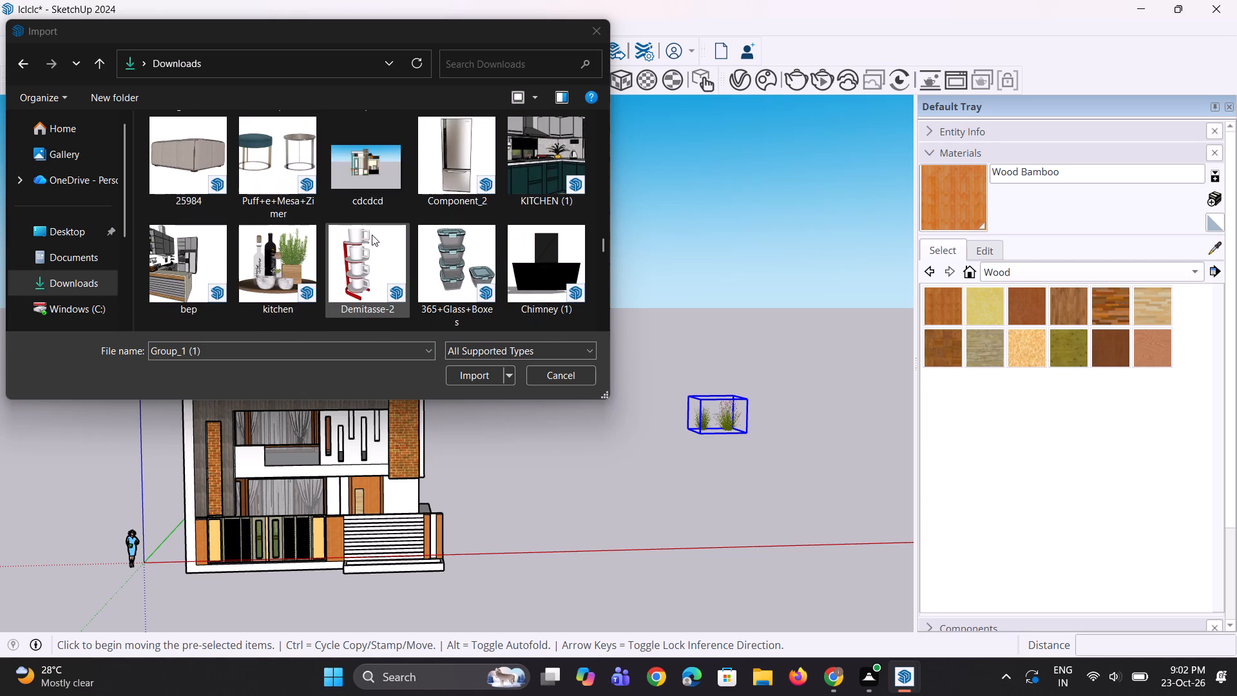
{"action": "scroll", "coordinate": [372, 235], "scroll_direction": "down", "scroll_amount": 2}
{"action": "left_click_drag", "start_coordinate": [556, 268], "coordinate": [649, 454]}
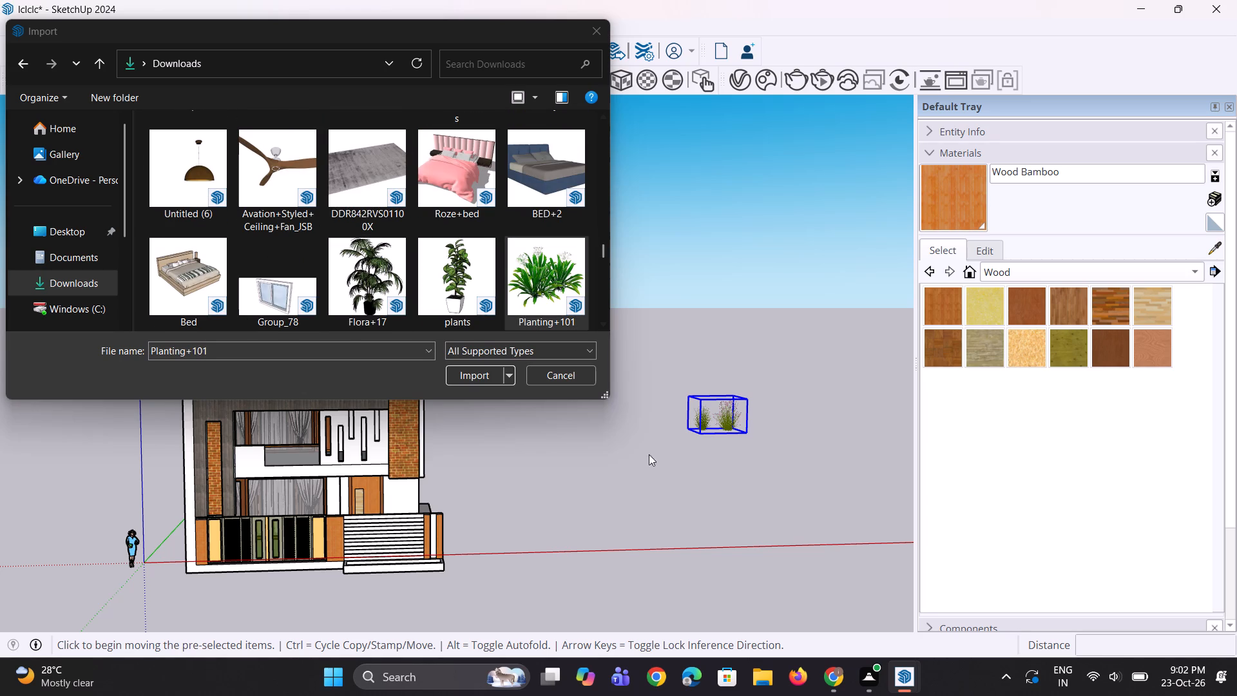
{"action": "left_click_drag", "start_coordinate": [649, 454], "coordinate": [676, 494]}
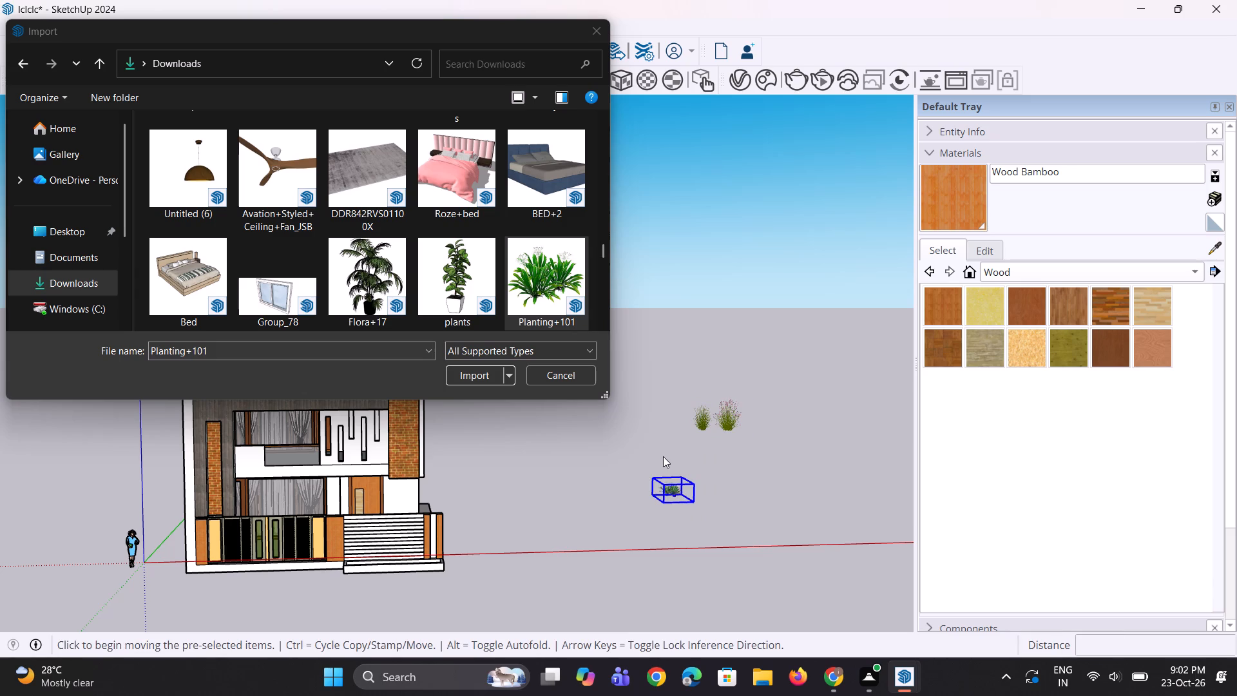
{"action": "key", "text": "space"}
{"action": "key", "text": "space"}
{"action": "key", "text": "space"}
{"action": "left_click", "coordinate": [600, 455]}
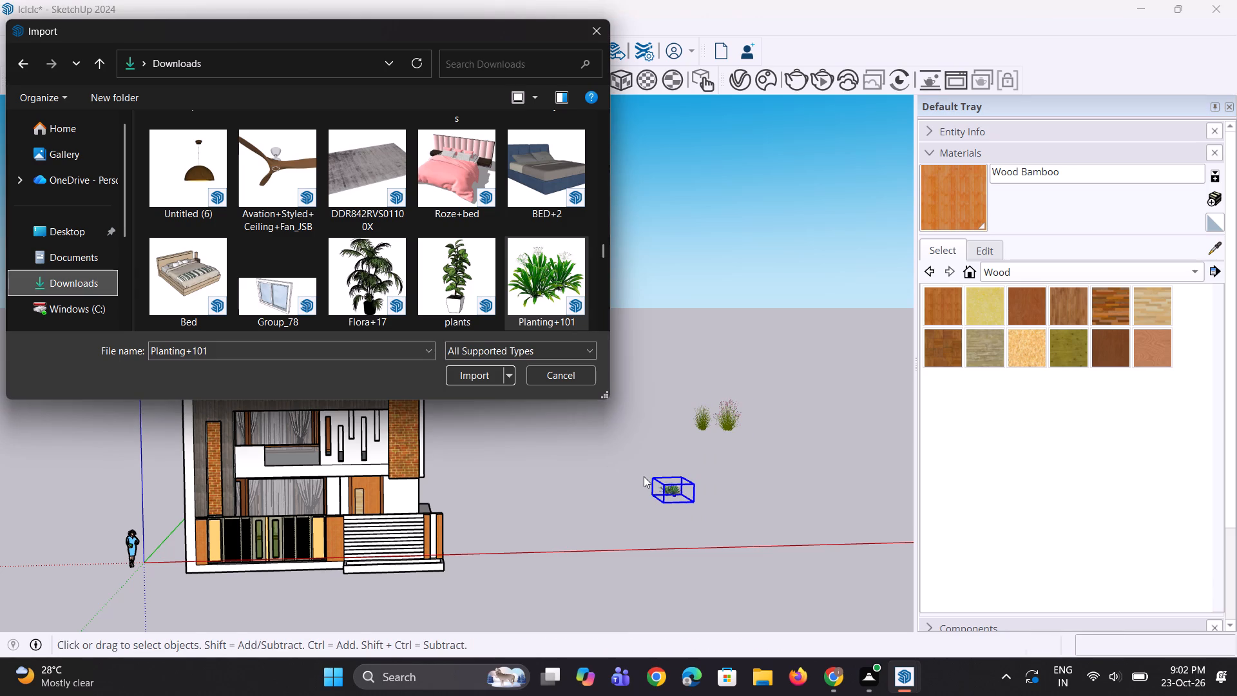
{"action": "scroll", "coordinate": [644, 476], "scroll_direction": "up", "scroll_amount": 1}
{"action": "double_click", "coordinate": [603, 490]}
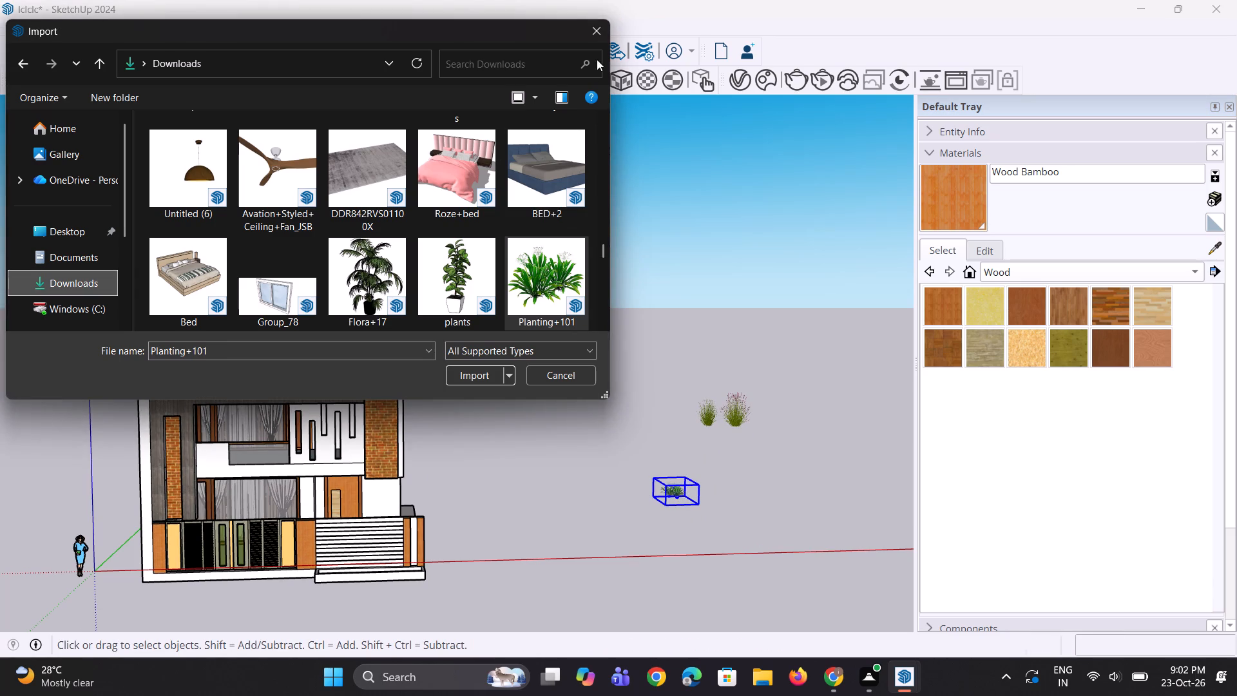
{"action": "left_click", "coordinate": [597, 38]}
{"action": "double_click", "coordinate": [548, 307]}
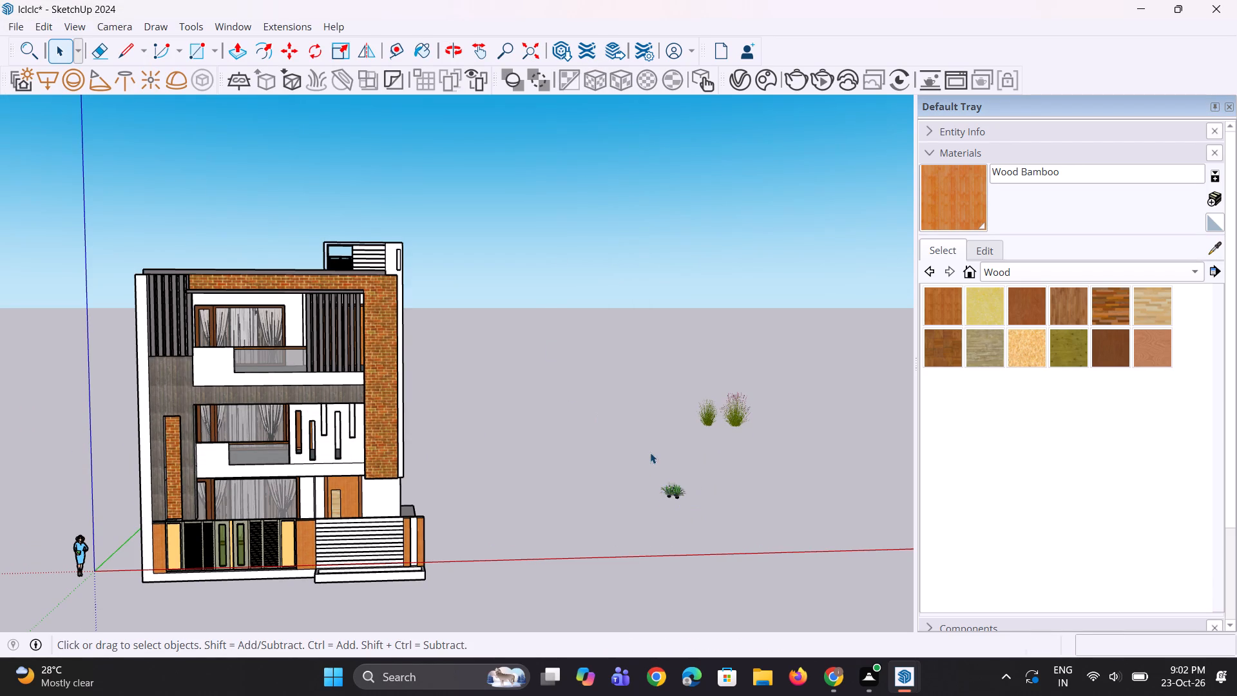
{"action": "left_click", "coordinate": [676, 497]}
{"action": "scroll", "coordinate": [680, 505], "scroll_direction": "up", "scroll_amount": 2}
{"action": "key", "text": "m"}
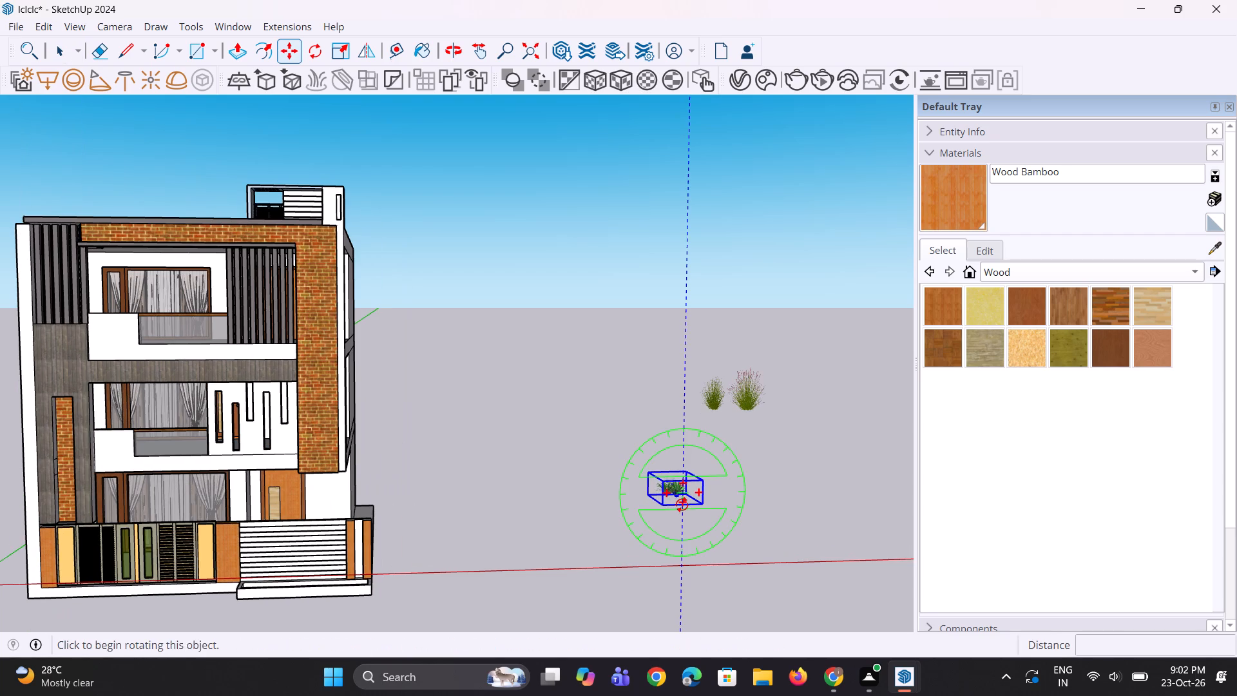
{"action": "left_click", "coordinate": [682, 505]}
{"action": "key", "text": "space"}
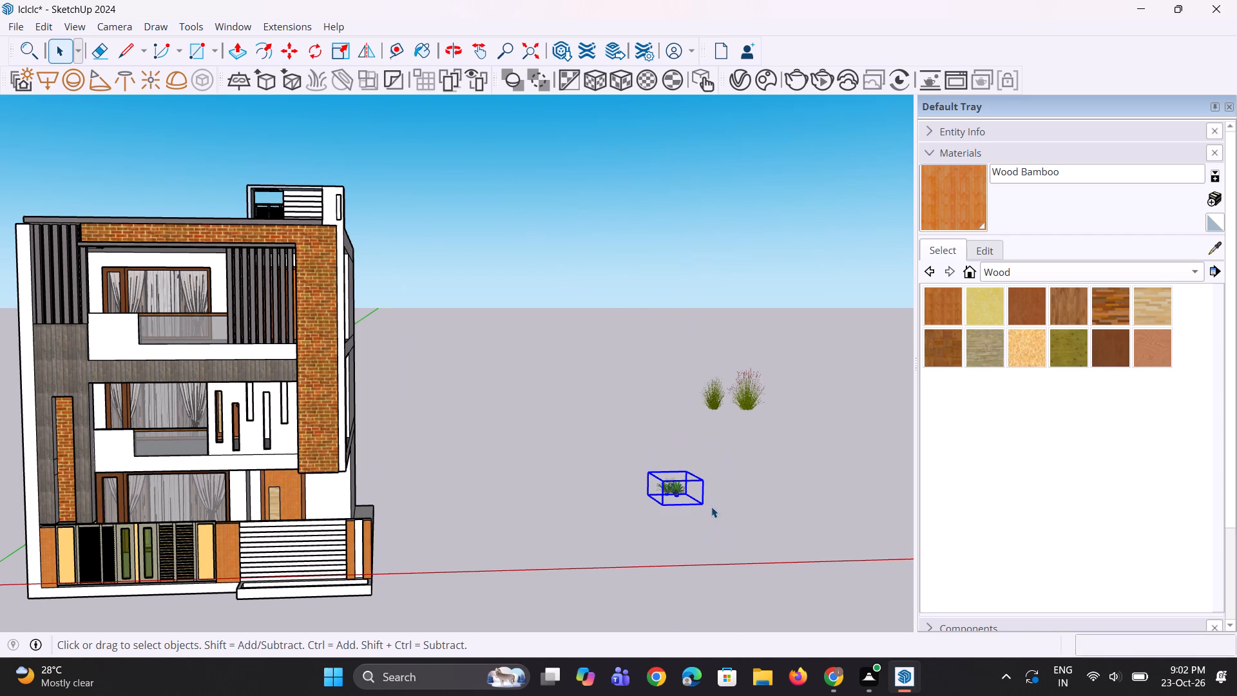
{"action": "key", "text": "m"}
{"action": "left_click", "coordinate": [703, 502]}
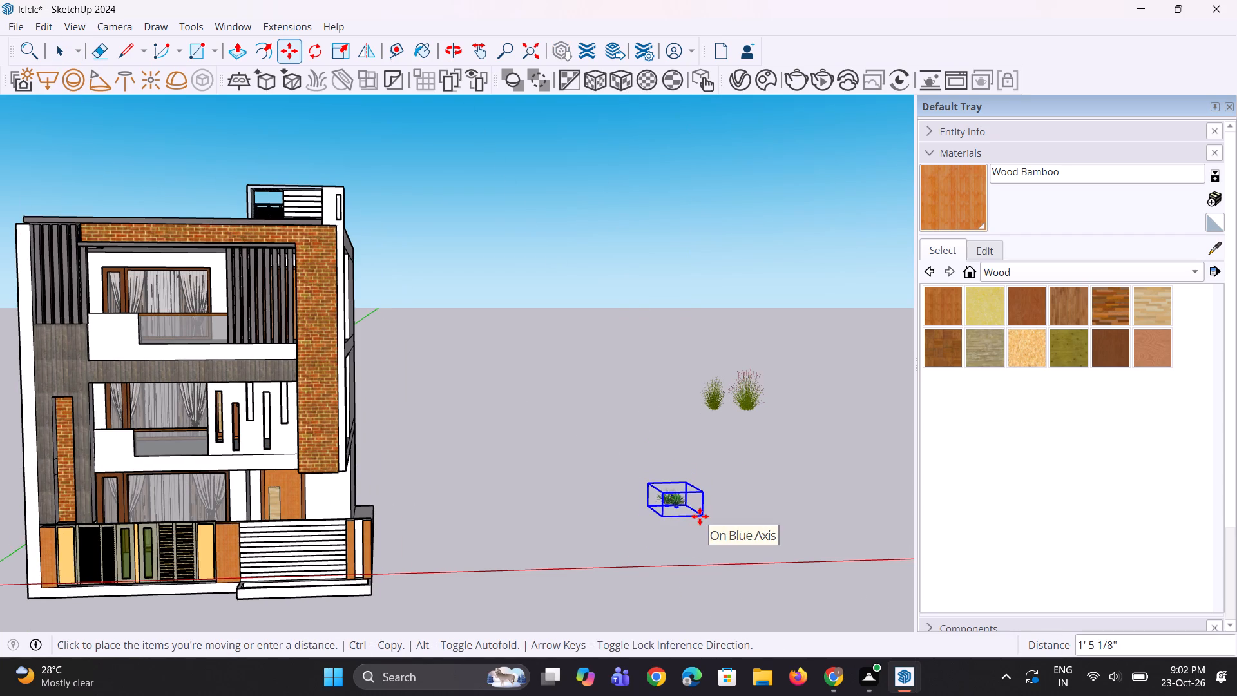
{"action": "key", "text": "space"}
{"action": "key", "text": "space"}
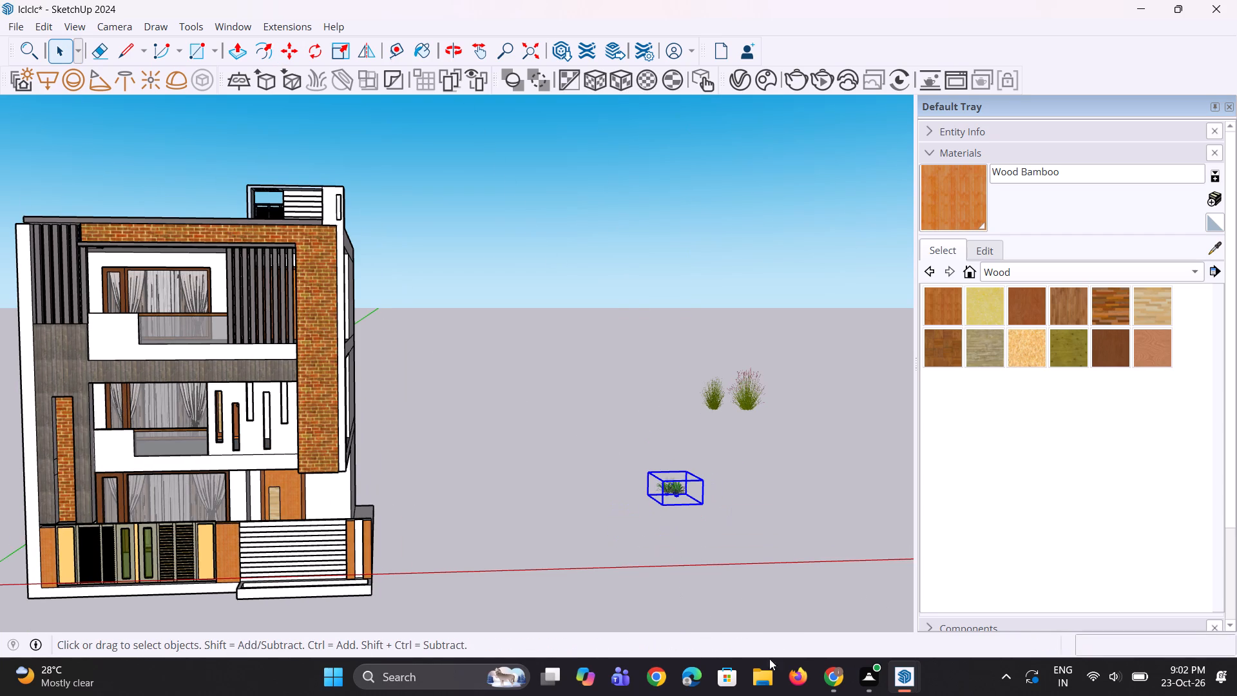
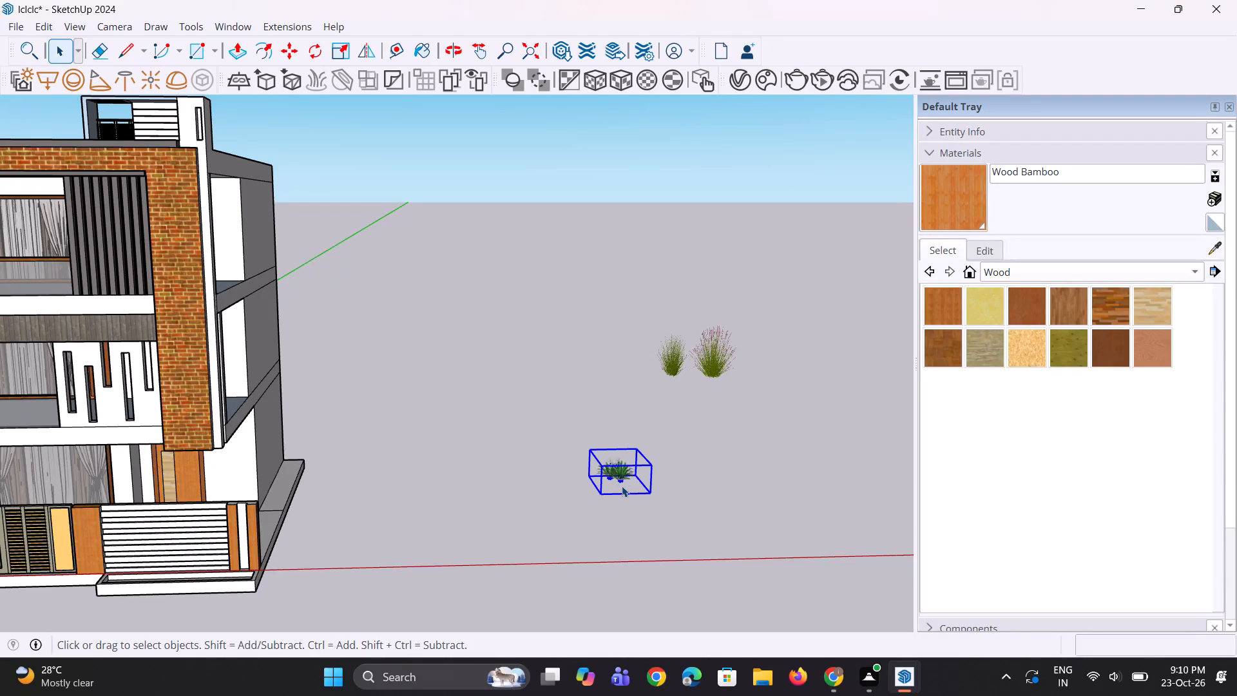
Copy the Planting+101 plant from the open ground to the slatted wall's planter trough, shifting the copy about 1' 6 11/16" towards its gate-side end.
{"action": "key", "text": "m"}
{"action": "left_click", "coordinate": [652, 490]}
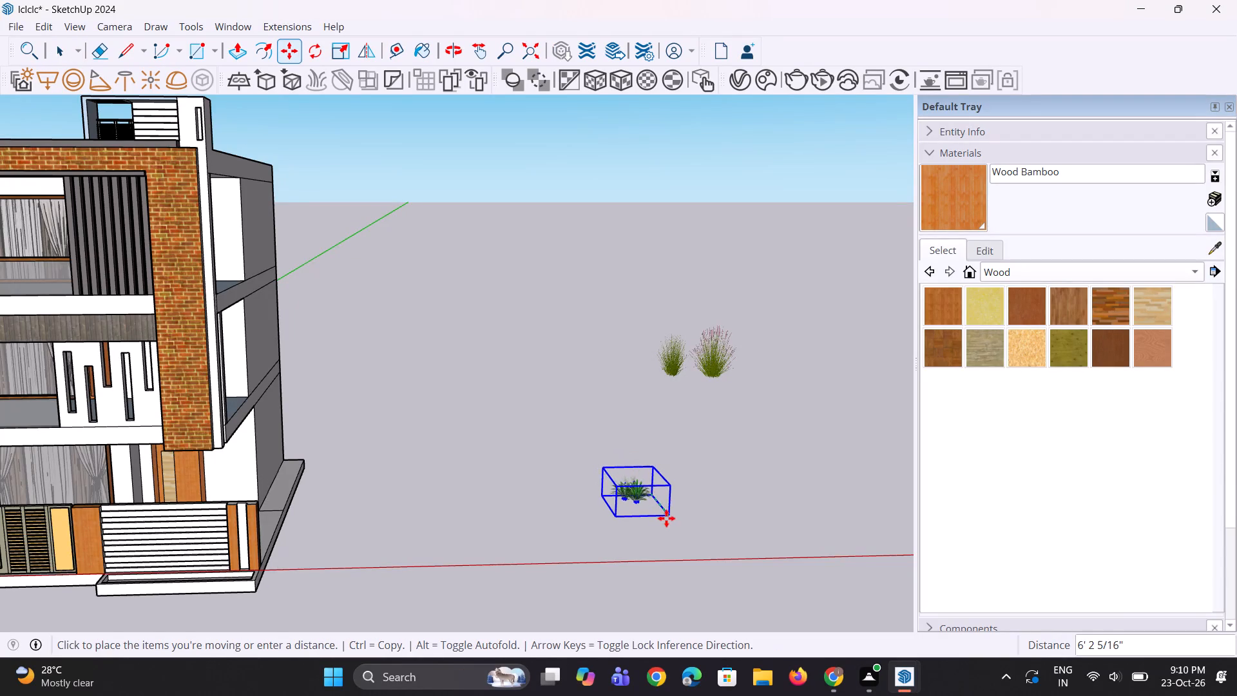
{"action": "scroll", "coordinate": [666, 518], "scroll_direction": "down", "scroll_amount": 3}
{"action": "scroll", "coordinate": [320, 565], "scroll_direction": "up", "scroll_amount": 4}
{"action": "scroll", "coordinate": [253, 580], "scroll_direction": "up", "scroll_amount": 3}
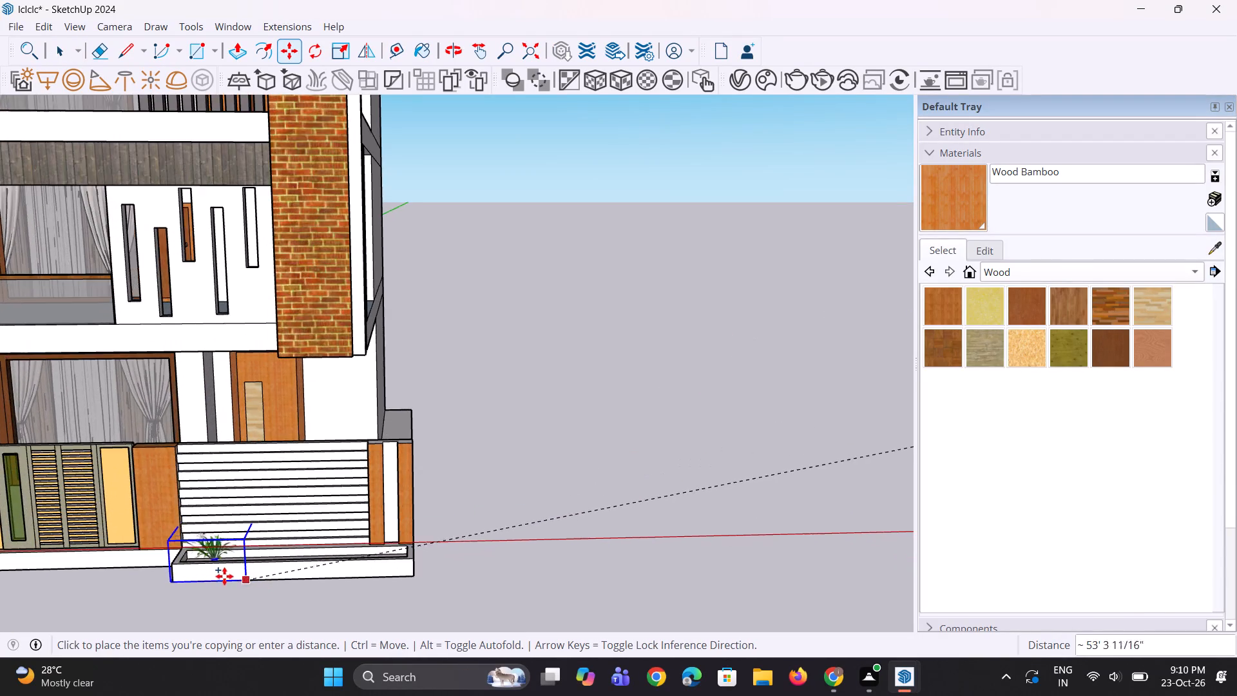
{"action": "scroll", "coordinate": [224, 576], "scroll_direction": "up", "scroll_amount": 4}
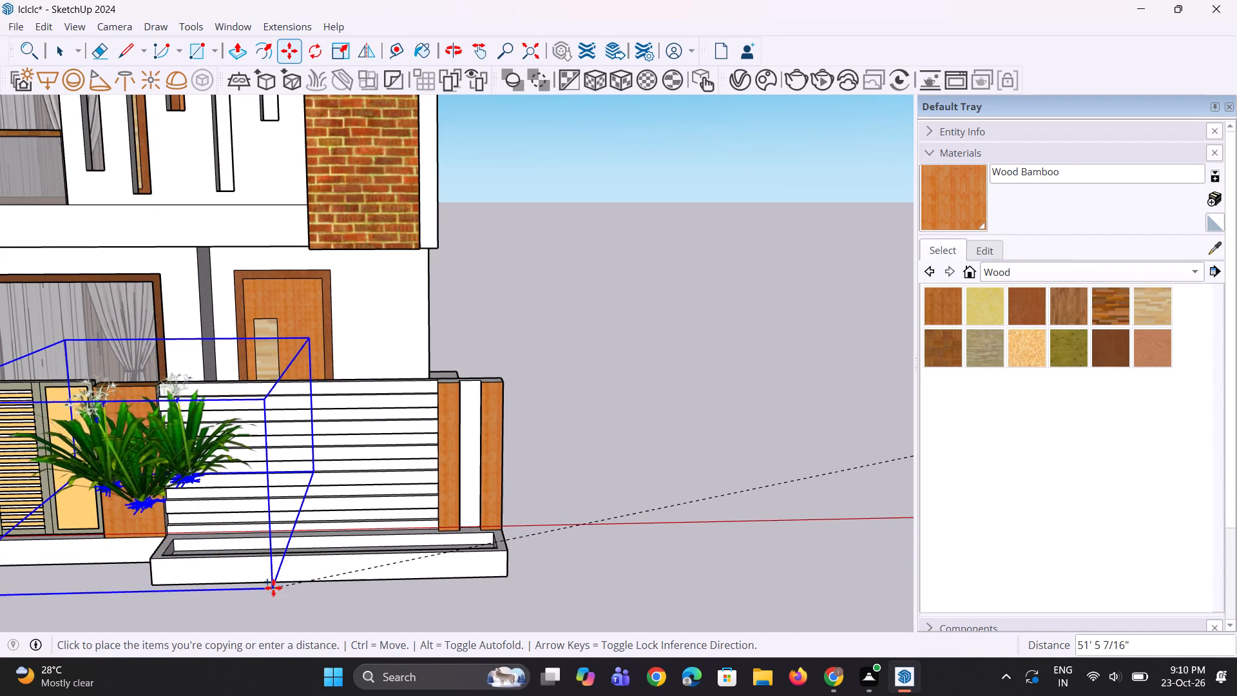
{"action": "left_click", "coordinate": [292, 570]}
{"action": "middle_click_drag", "start_coordinate": [289, 539], "coordinate": [167, 623]}
{"action": "scroll", "coordinate": [229, 550], "scroll_direction": "up", "scroll_amount": 6}
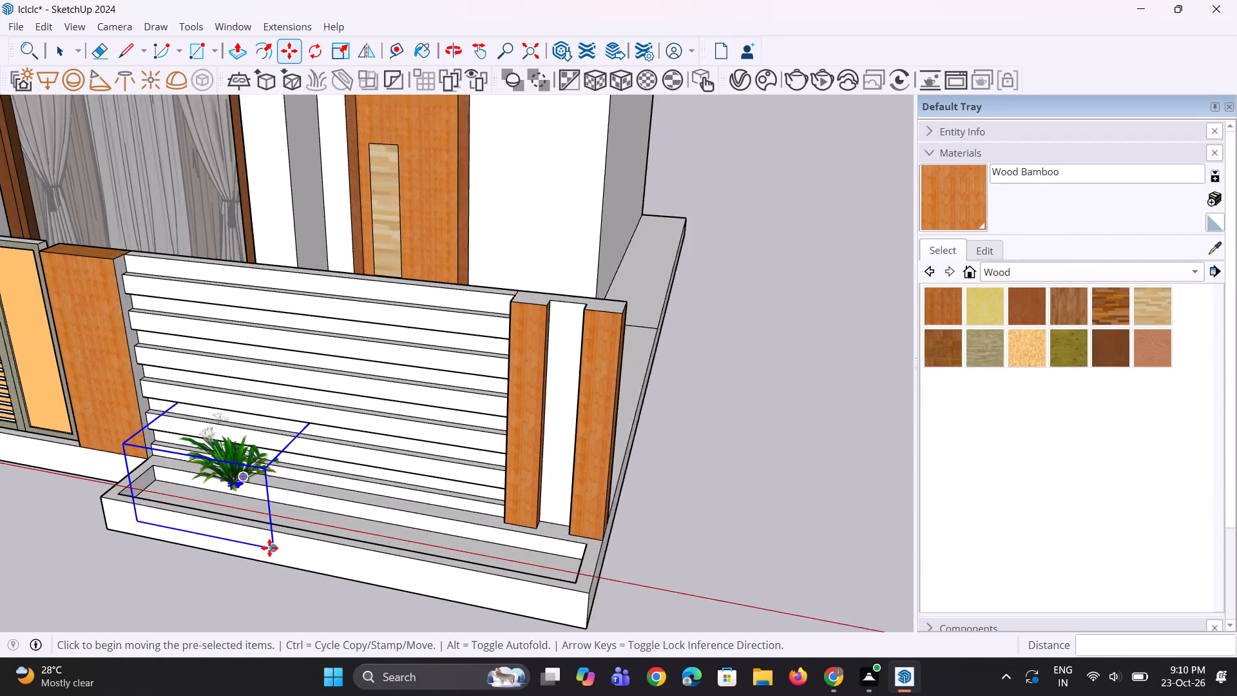
{"action": "left_click", "coordinate": [274, 558]}
{"action": "left_click", "coordinate": [233, 579]}
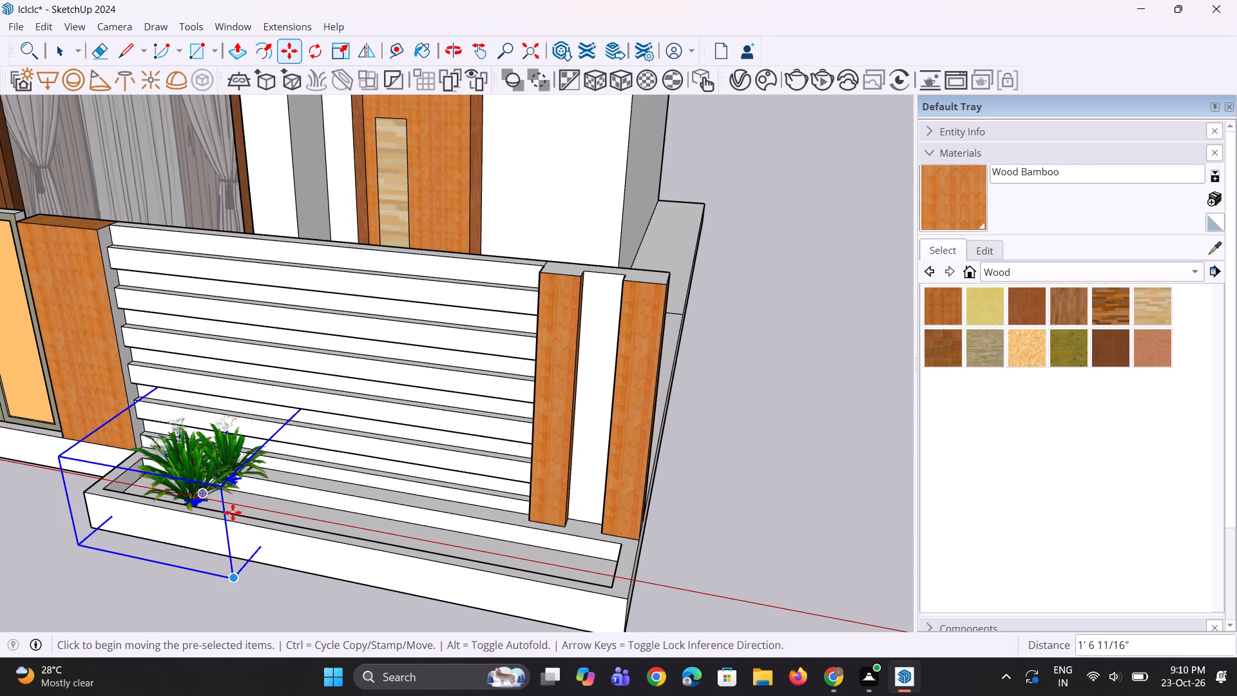
Move the copied plant about 7' 8 9/16" out onto the ground in front of the trough and rotate it 90° horizontally.
{"action": "scroll", "coordinate": [244, 302], "scroll_direction": "down", "scroll_amount": 6}
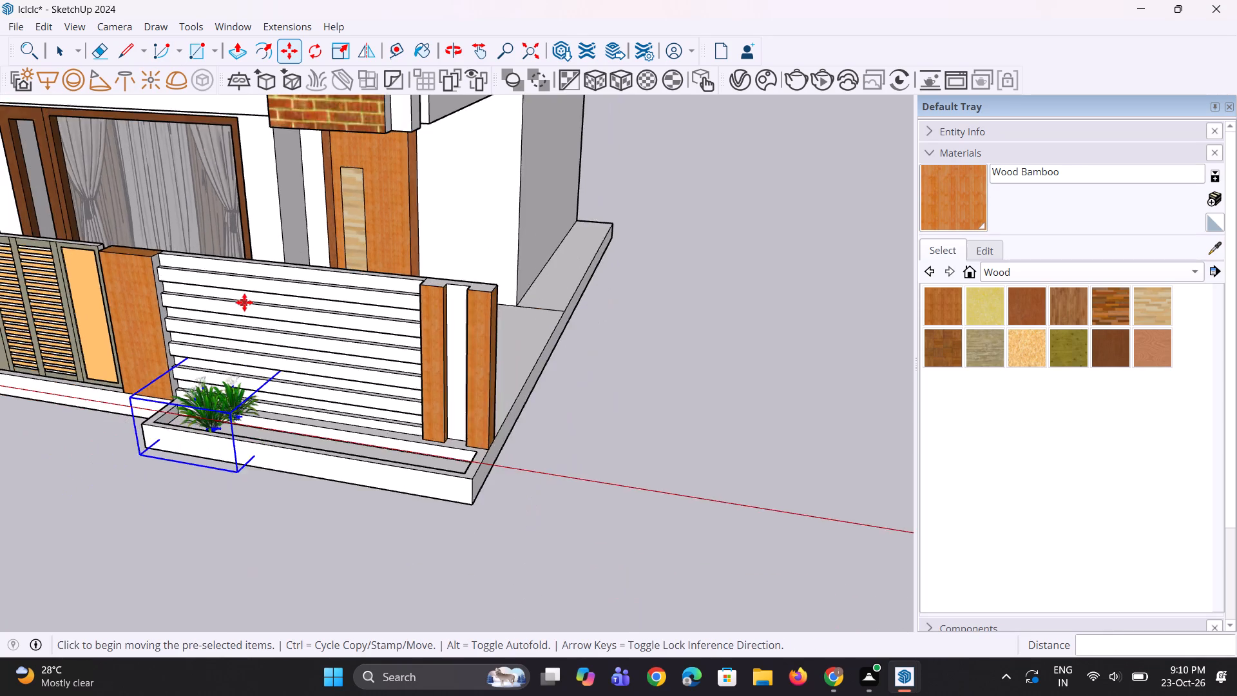
{"action": "scroll", "coordinate": [244, 302], "scroll_direction": "down", "scroll_amount": 3}
{"action": "left_click", "coordinate": [242, 421]}
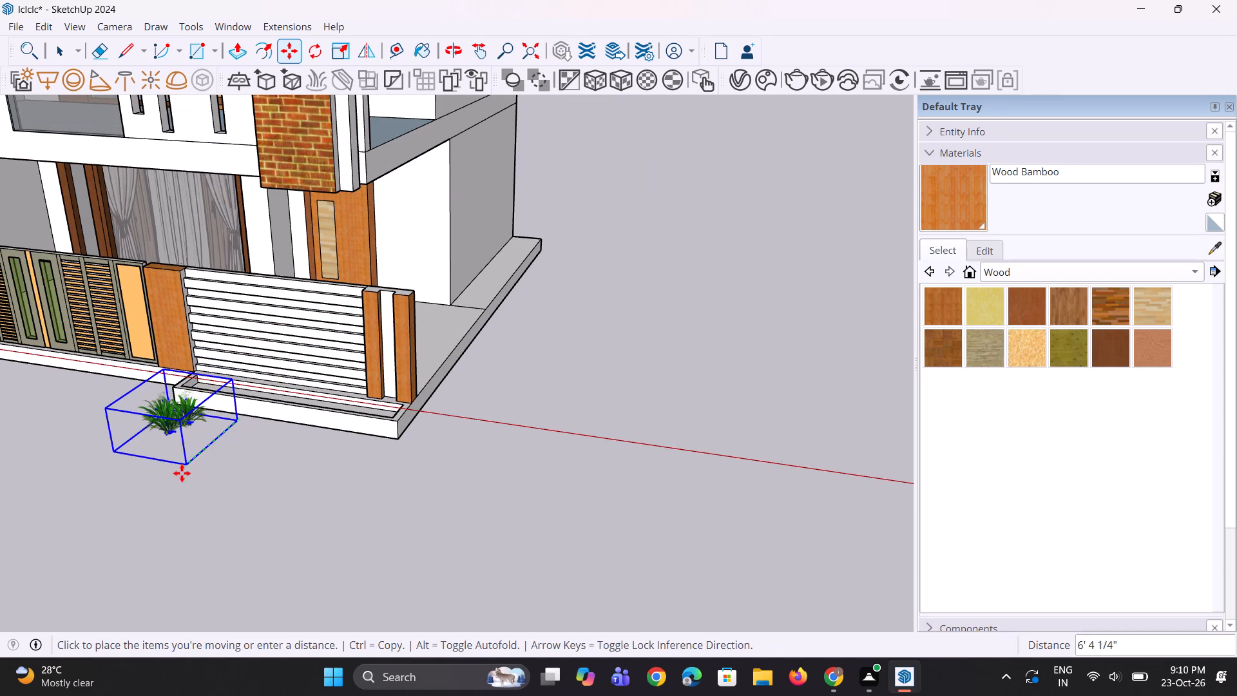
{"action": "left_click", "coordinate": [171, 481]}
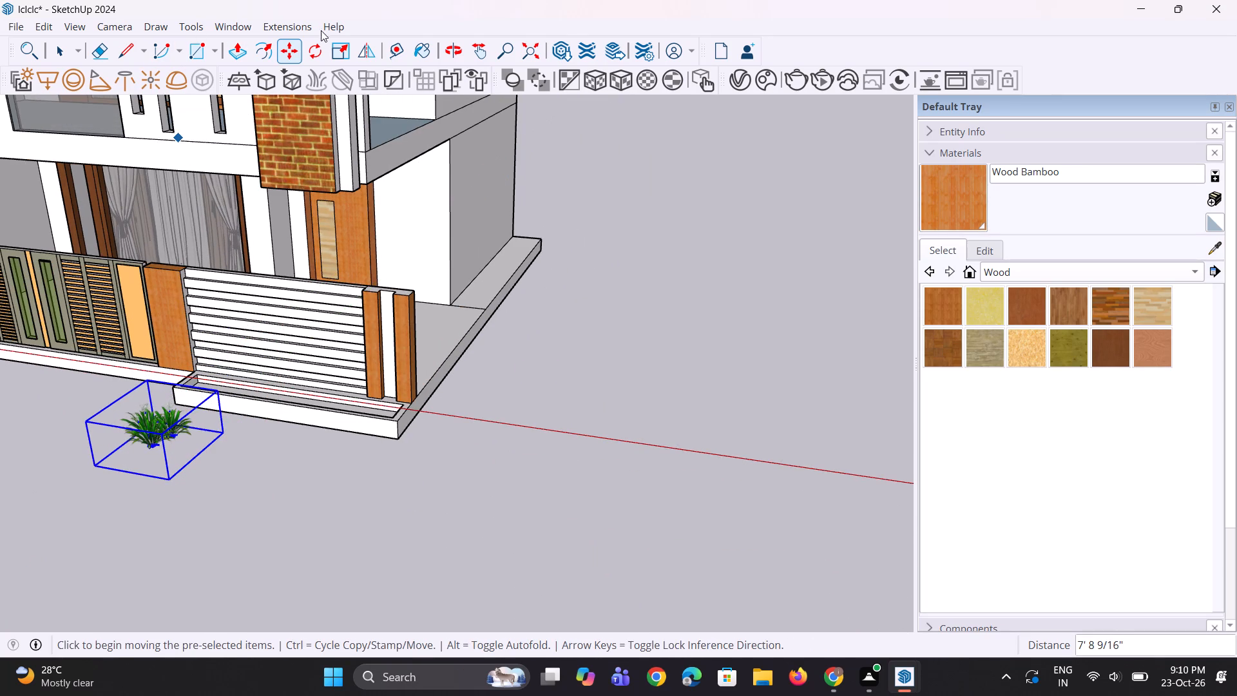
{"action": "left_click", "coordinate": [323, 46]}
{"action": "left_click", "coordinate": [251, 469]}
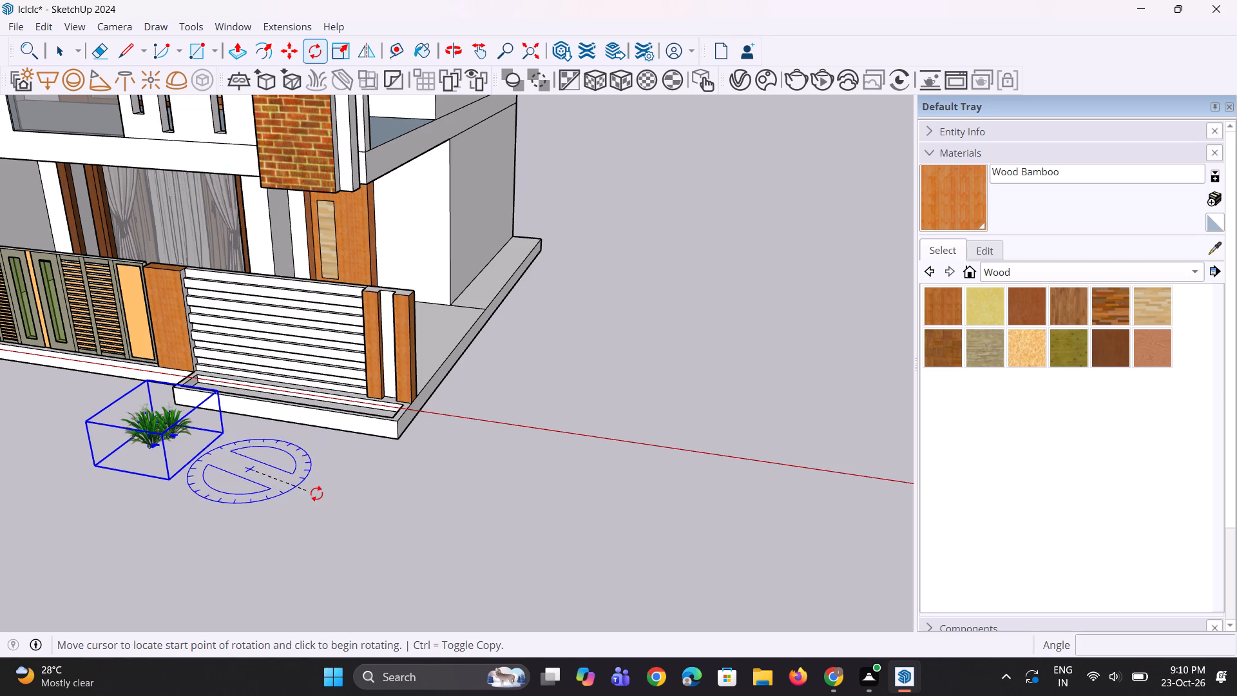
{"action": "left_click", "coordinate": [341, 485]}
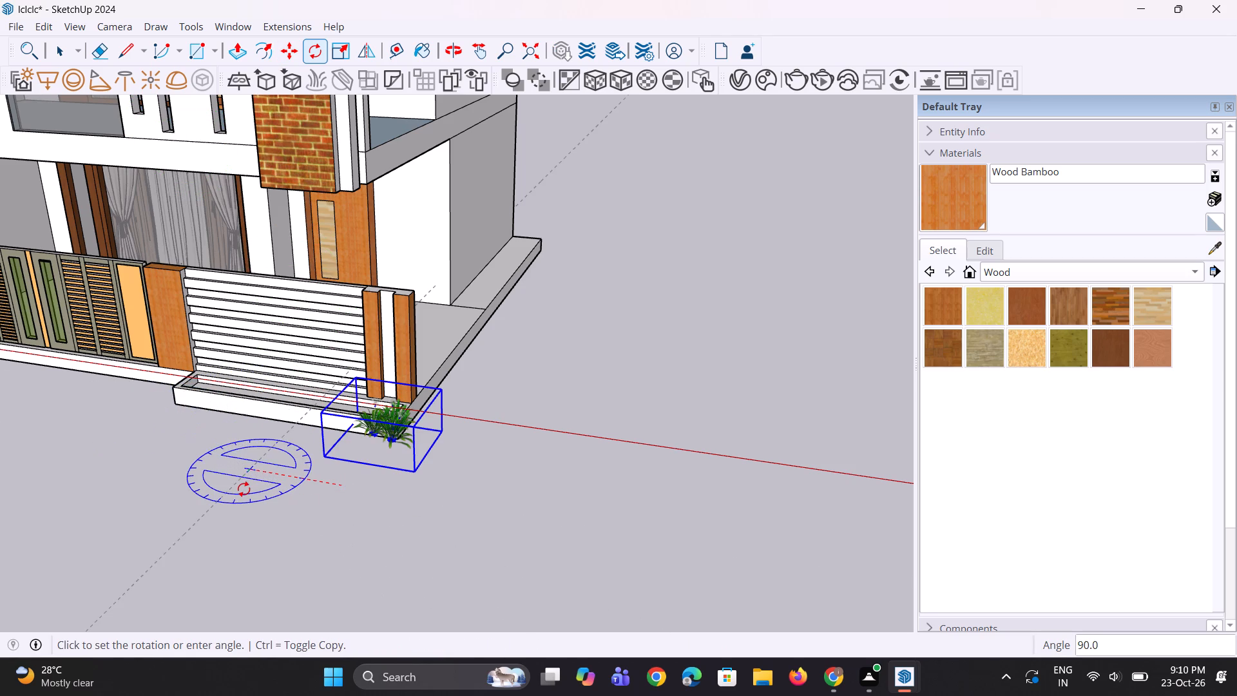
{"action": "left_click", "coordinate": [244, 489]}
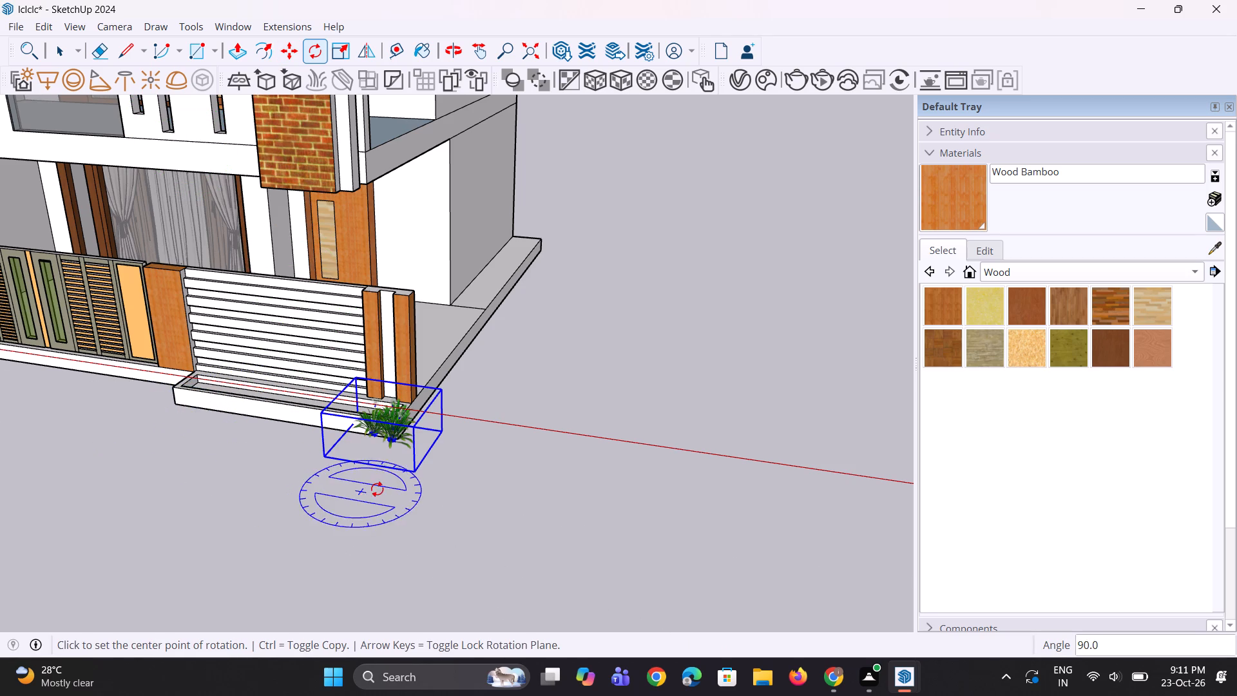
Move the rotated plant back into the gate-side end of the planter trough.
{"action": "scroll", "coordinate": [378, 488], "scroll_direction": "up", "scroll_amount": 1}
{"action": "key", "text": "m"}
{"action": "left_click", "coordinate": [412, 476]}
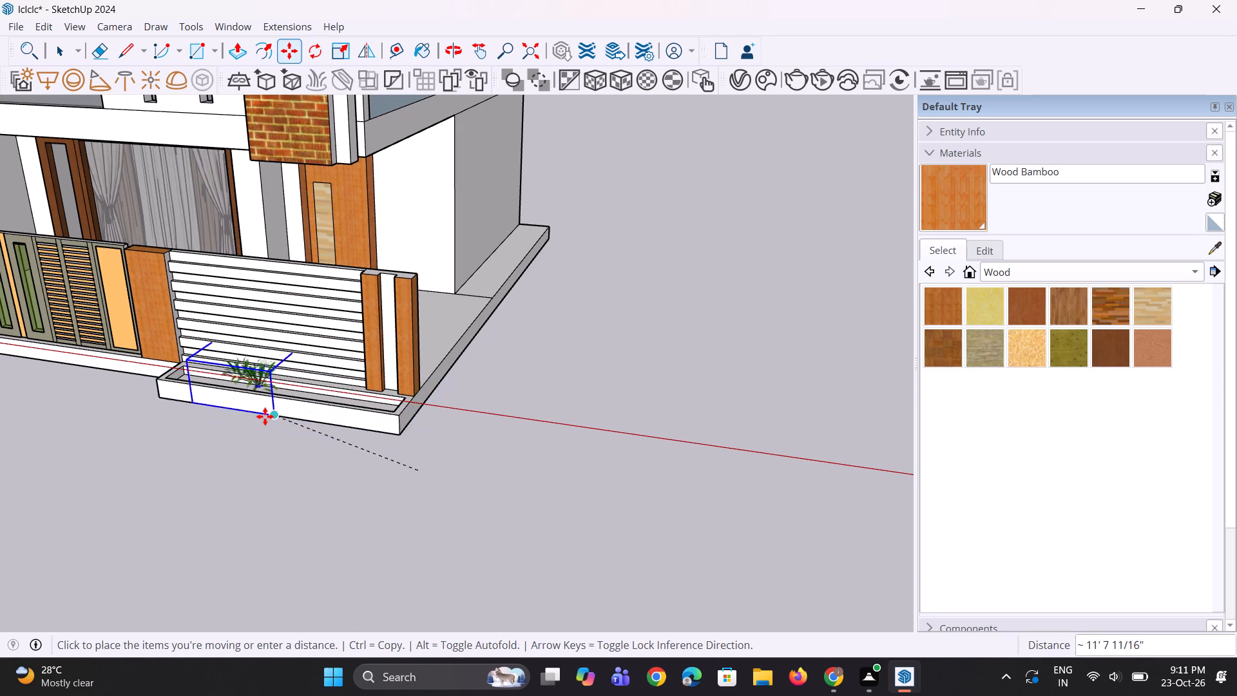
{"action": "scroll", "coordinate": [265, 416], "scroll_direction": "up", "scroll_amount": 2}
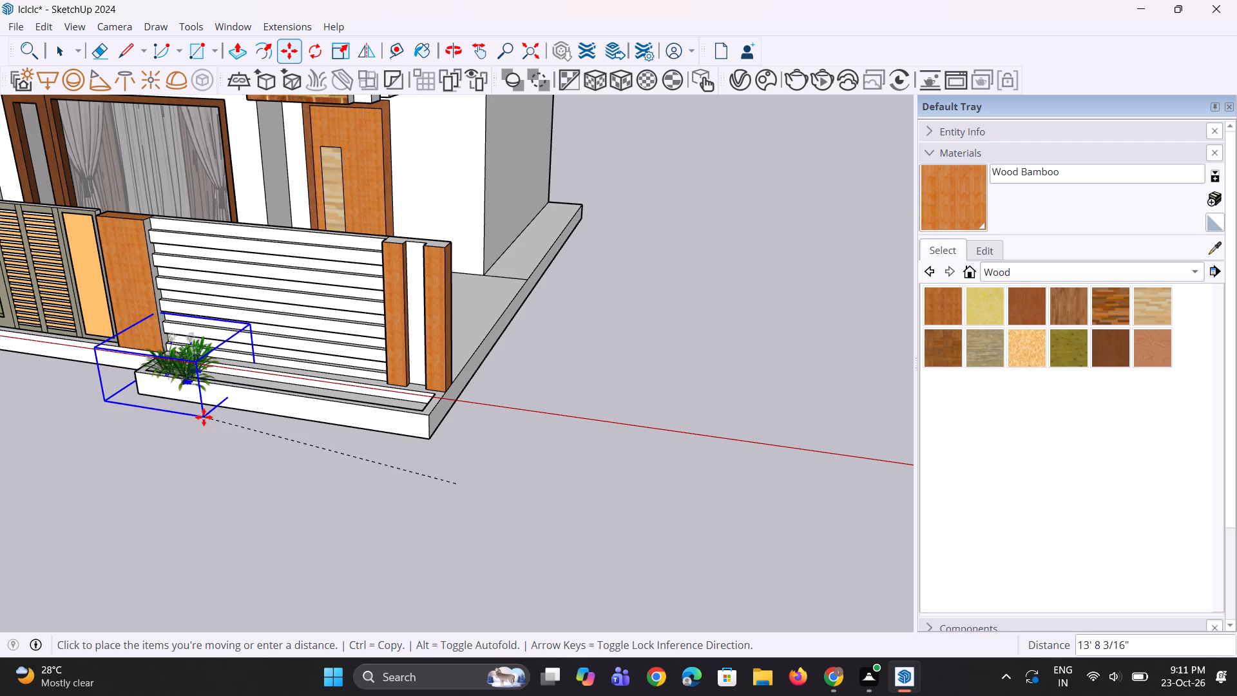
{"action": "left_click", "coordinate": [204, 417]}
{"action": "middle_click_drag", "start_coordinate": [218, 402], "coordinate": [291, 418]}
{"action": "scroll", "coordinate": [287, 419], "scroll_direction": "up", "scroll_amount": 1}
{"action": "scroll", "coordinate": [168, 385], "scroll_direction": "up", "scroll_amount": 5}
{"action": "left_click", "coordinate": [209, 405]}
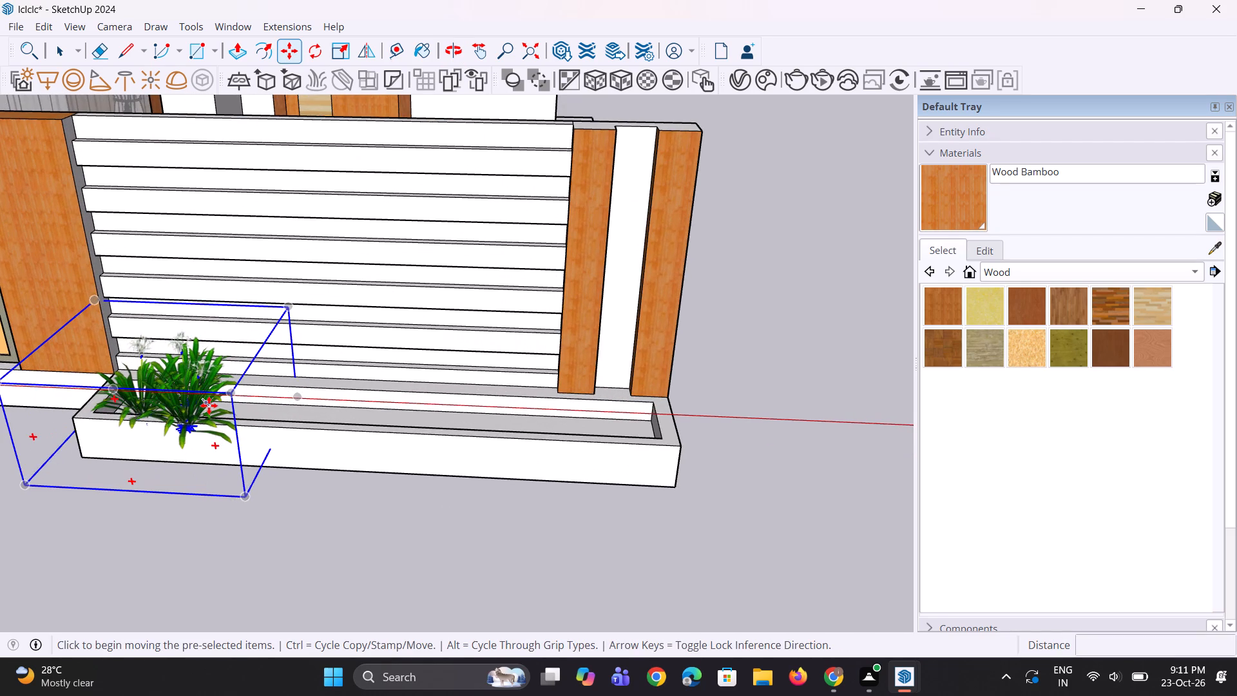
{"action": "left_click", "coordinate": [175, 404]}
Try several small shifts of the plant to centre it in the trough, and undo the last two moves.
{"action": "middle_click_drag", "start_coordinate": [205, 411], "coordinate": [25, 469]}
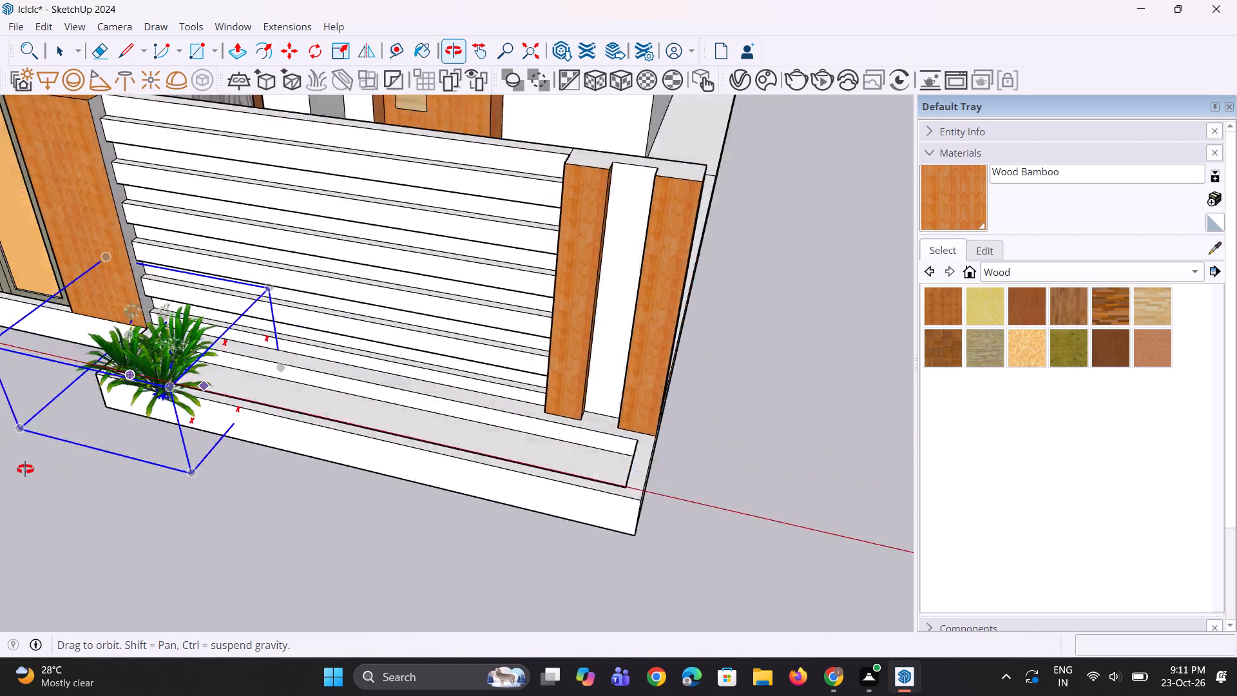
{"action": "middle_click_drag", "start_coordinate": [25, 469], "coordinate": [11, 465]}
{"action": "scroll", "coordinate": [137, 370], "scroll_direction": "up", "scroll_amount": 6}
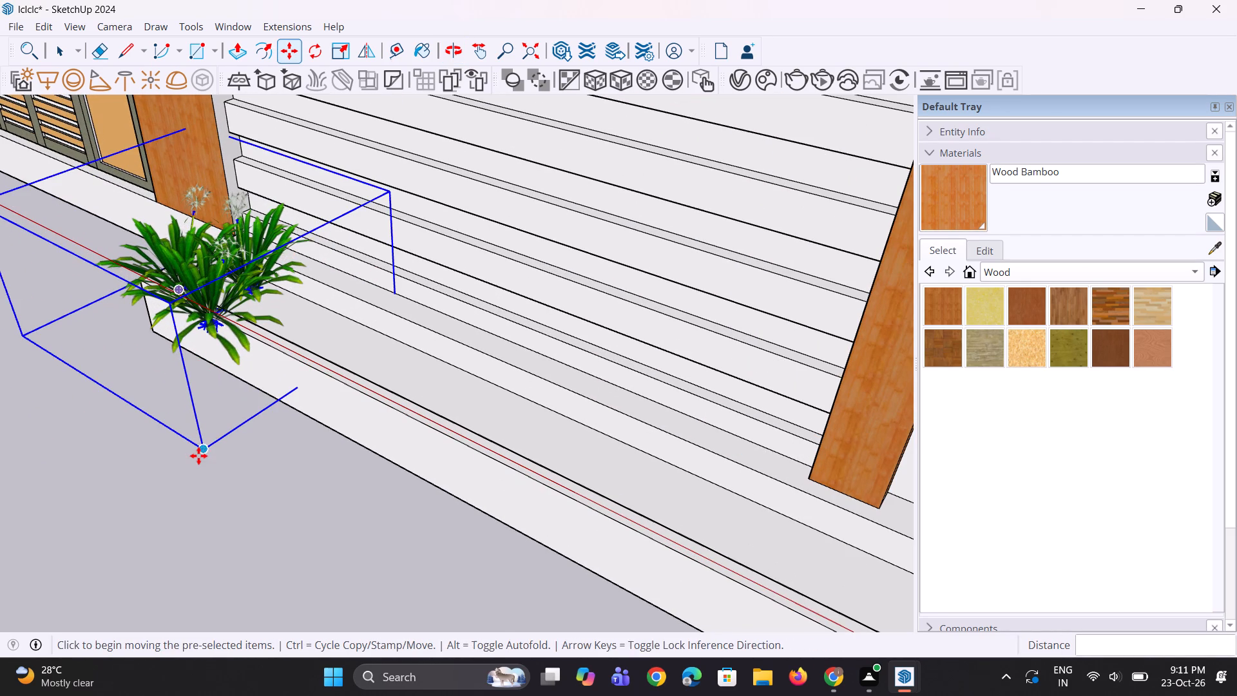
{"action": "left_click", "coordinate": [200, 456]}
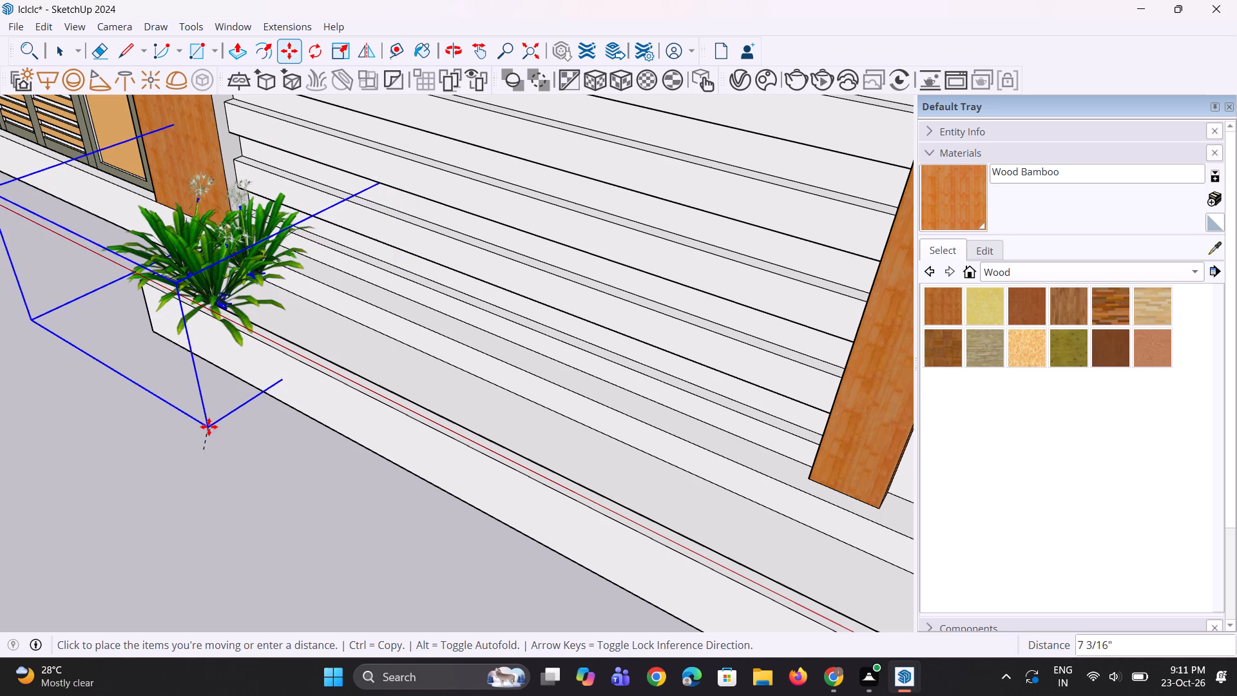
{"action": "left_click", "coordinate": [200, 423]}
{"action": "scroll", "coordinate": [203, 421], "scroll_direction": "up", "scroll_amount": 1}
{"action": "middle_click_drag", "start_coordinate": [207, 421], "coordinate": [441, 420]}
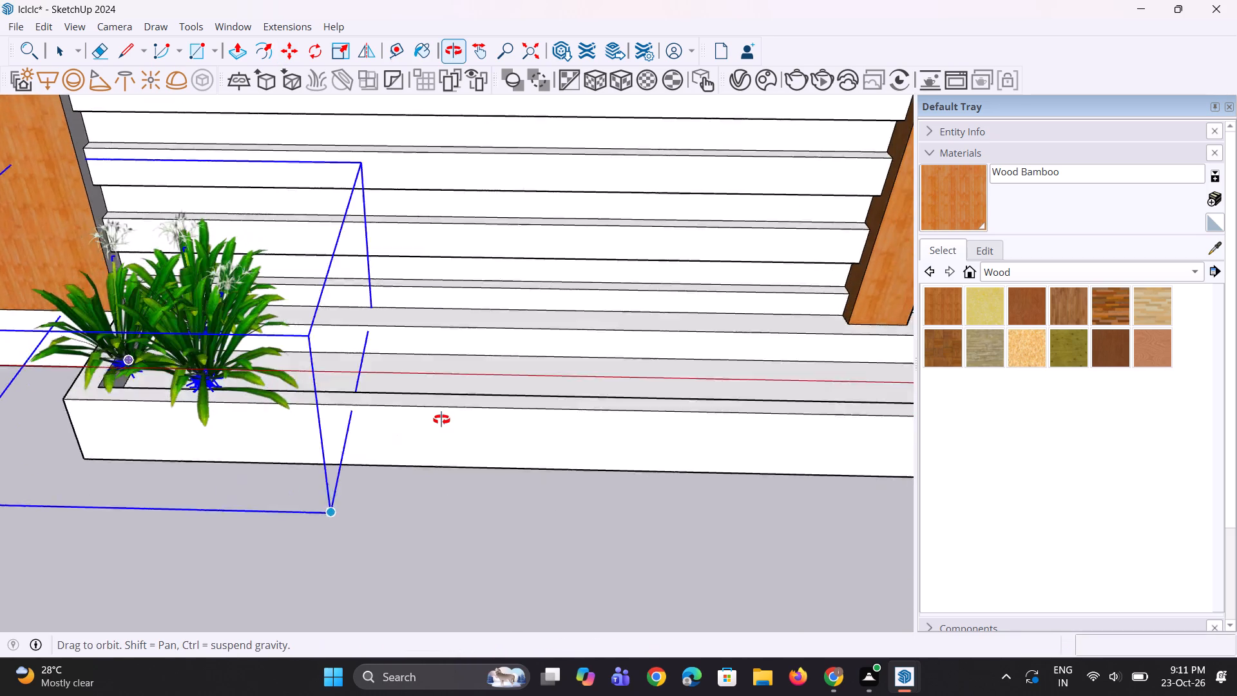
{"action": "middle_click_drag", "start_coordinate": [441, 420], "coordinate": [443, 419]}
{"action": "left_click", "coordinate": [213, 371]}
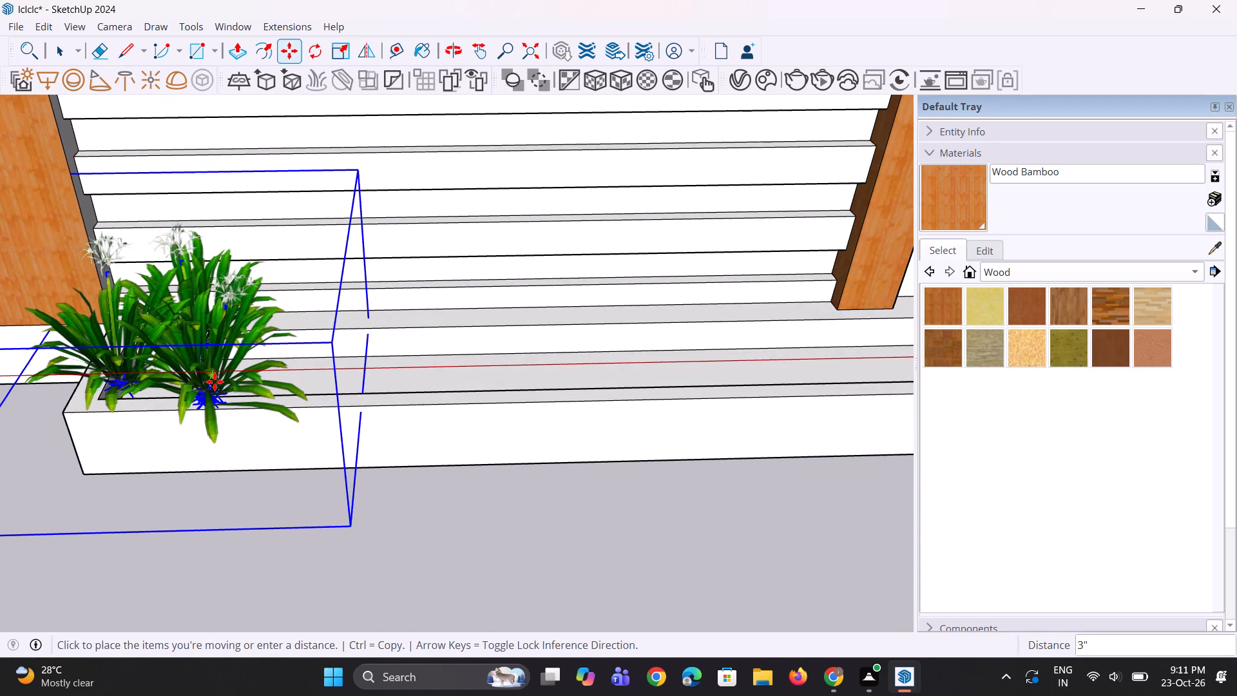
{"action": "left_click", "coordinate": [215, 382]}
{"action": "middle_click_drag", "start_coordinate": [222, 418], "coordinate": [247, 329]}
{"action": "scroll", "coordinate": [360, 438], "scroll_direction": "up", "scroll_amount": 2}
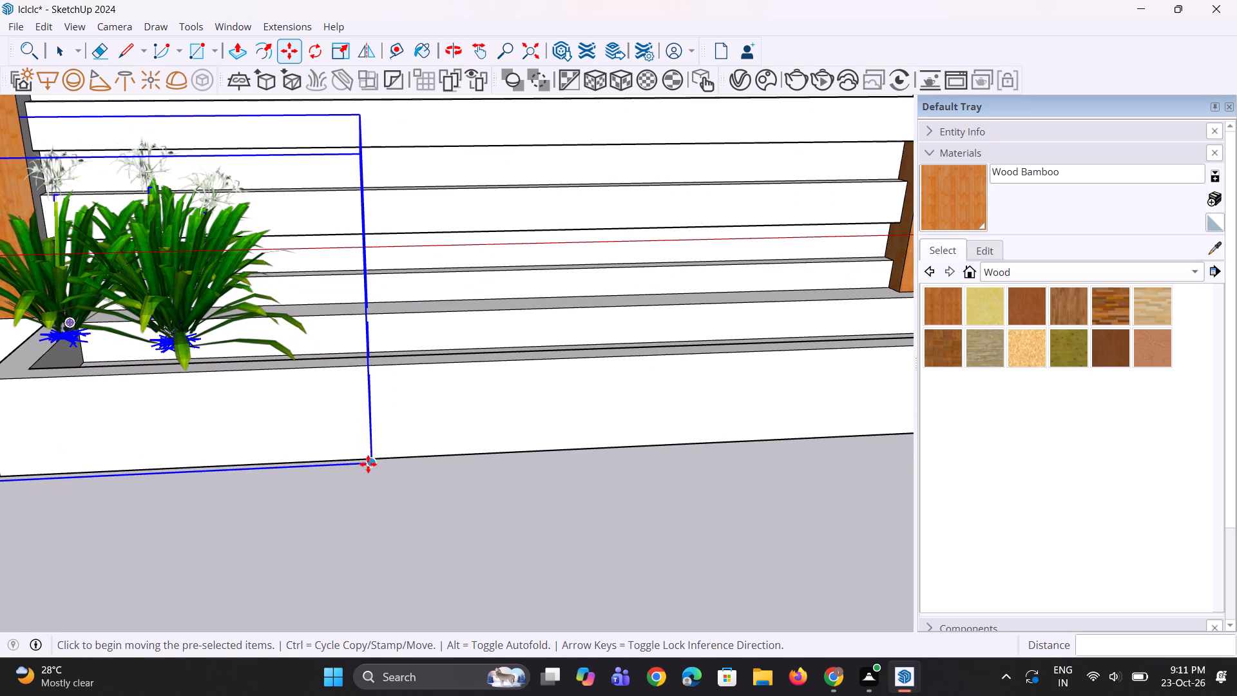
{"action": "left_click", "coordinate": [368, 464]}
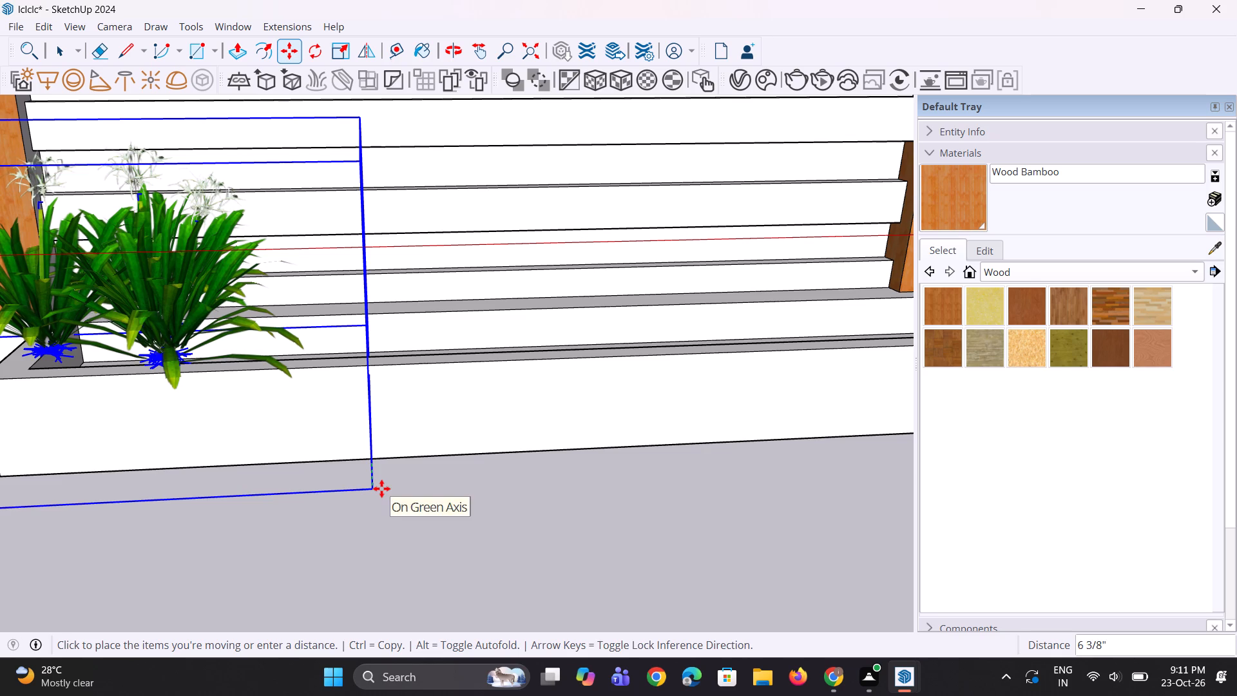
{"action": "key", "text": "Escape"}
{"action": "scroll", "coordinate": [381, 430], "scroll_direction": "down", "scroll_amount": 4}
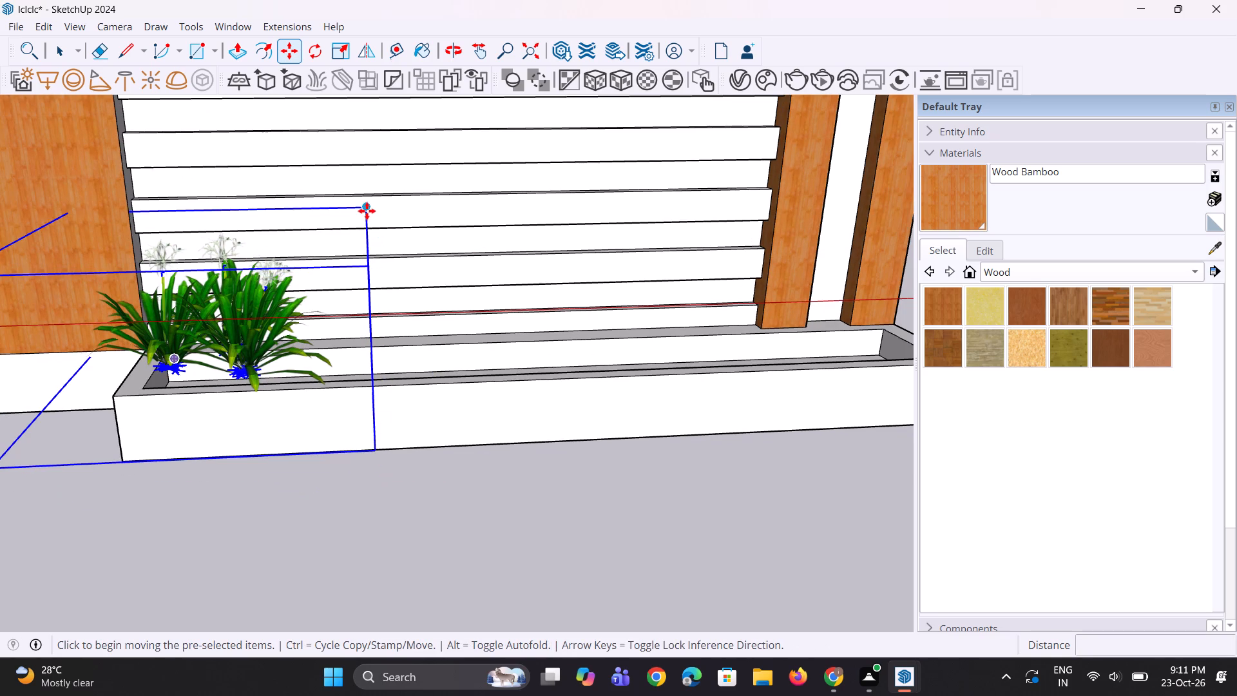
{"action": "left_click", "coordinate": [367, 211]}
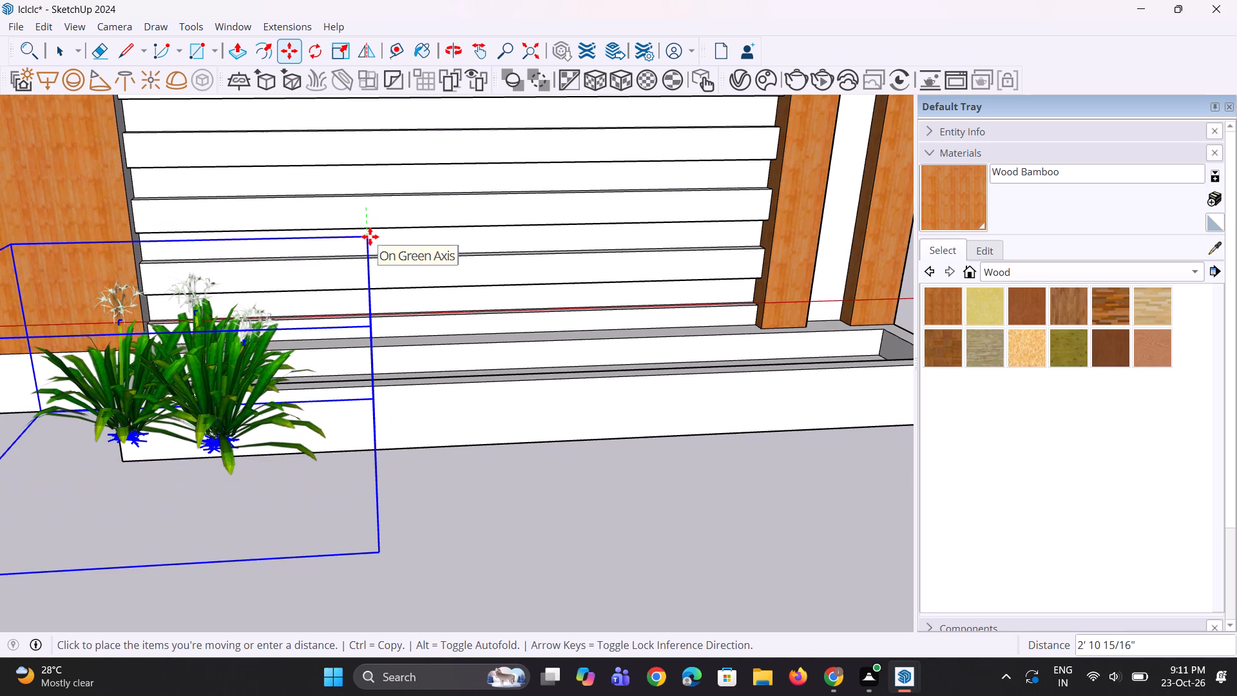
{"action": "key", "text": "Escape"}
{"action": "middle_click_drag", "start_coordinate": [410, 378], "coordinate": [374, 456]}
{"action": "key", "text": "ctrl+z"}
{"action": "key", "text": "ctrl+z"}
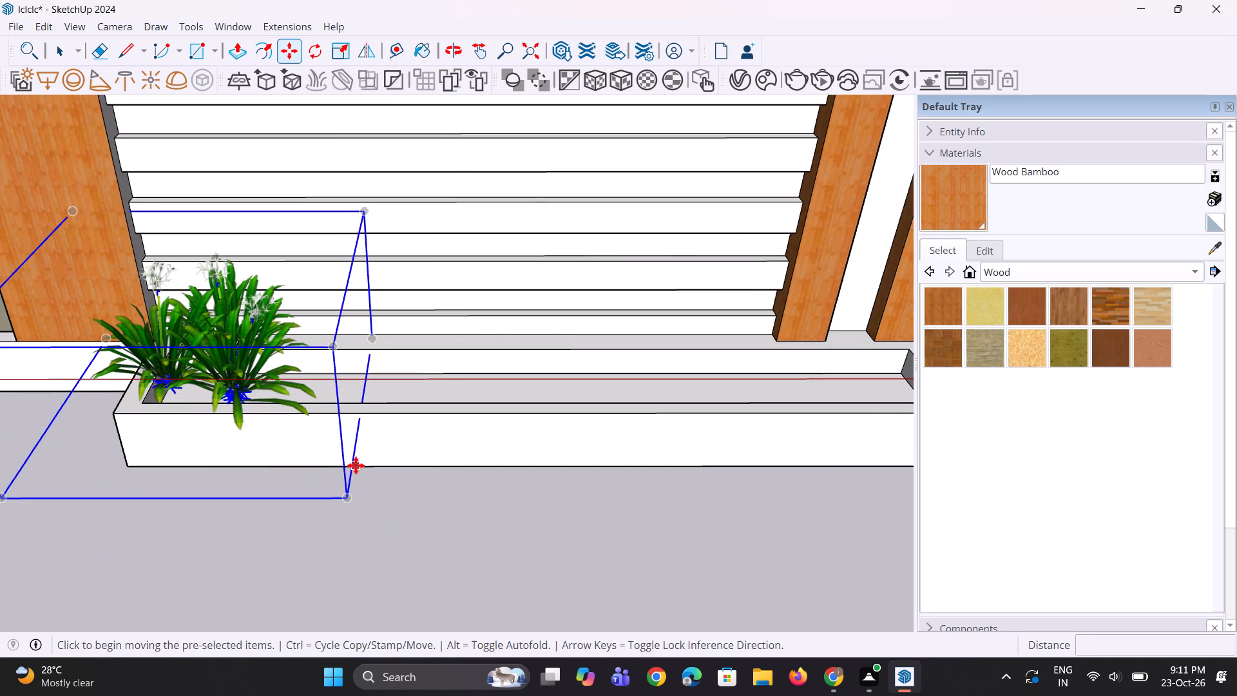
Move the plant about 7" along the green axis towards the slatted wall so it sits inside the trough.
{"action": "middle_click_drag", "start_coordinate": [332, 471], "coordinate": [354, 407]}
{"action": "scroll", "coordinate": [348, 425], "scroll_direction": "up", "scroll_amount": 2}
{"action": "middle_click_drag", "start_coordinate": [321, 452], "coordinate": [198, 519]}
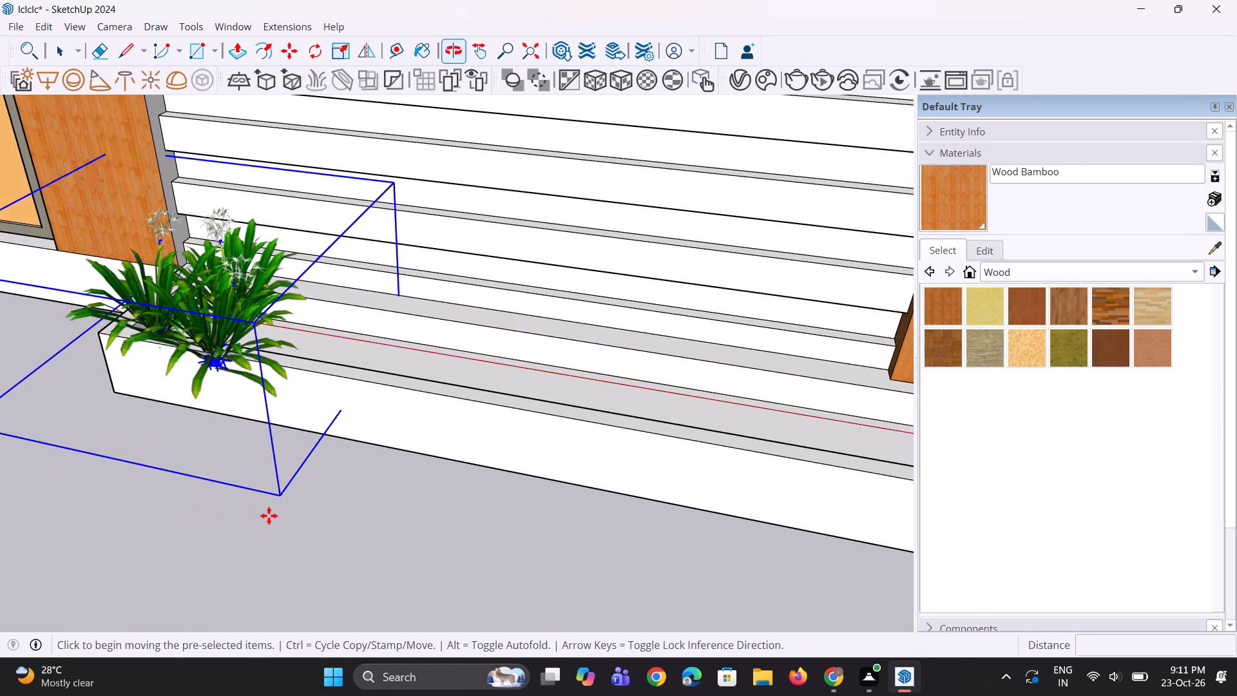
{"action": "left_click", "coordinate": [274, 497]}
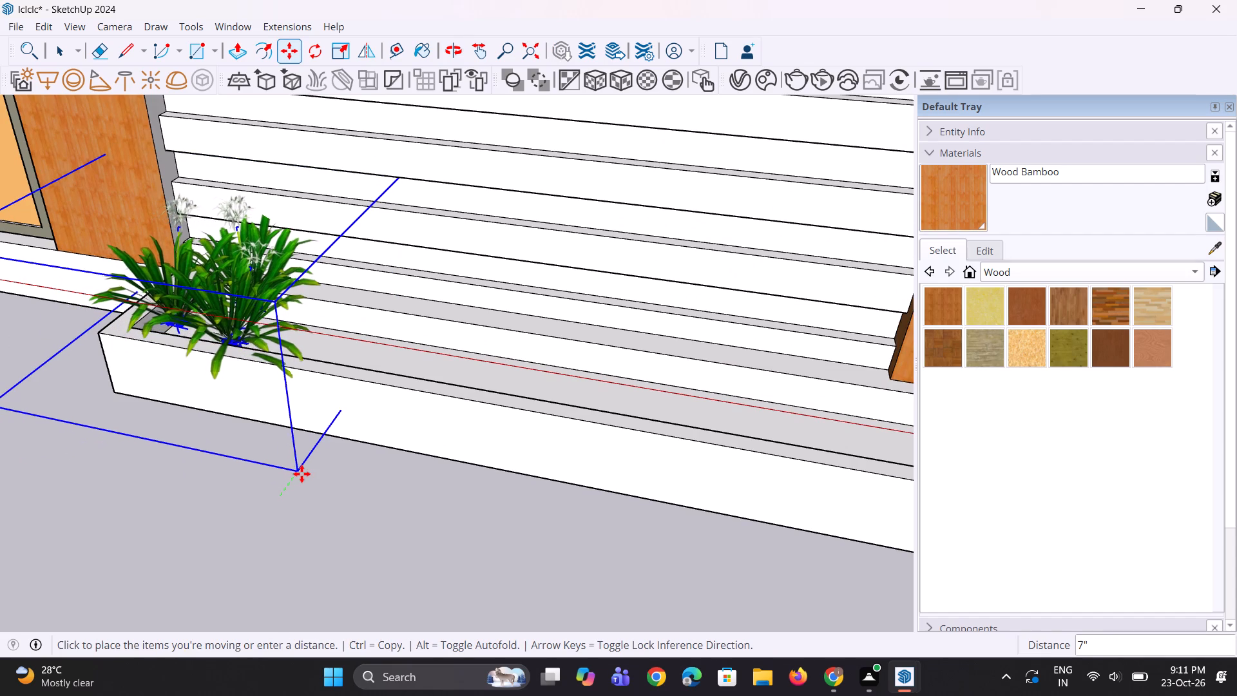
{"action": "left_click", "coordinate": [302, 474]}
{"action": "middle_click_drag", "start_coordinate": [255, 472], "coordinate": [330, 485]}
{"action": "key", "text": "space"}
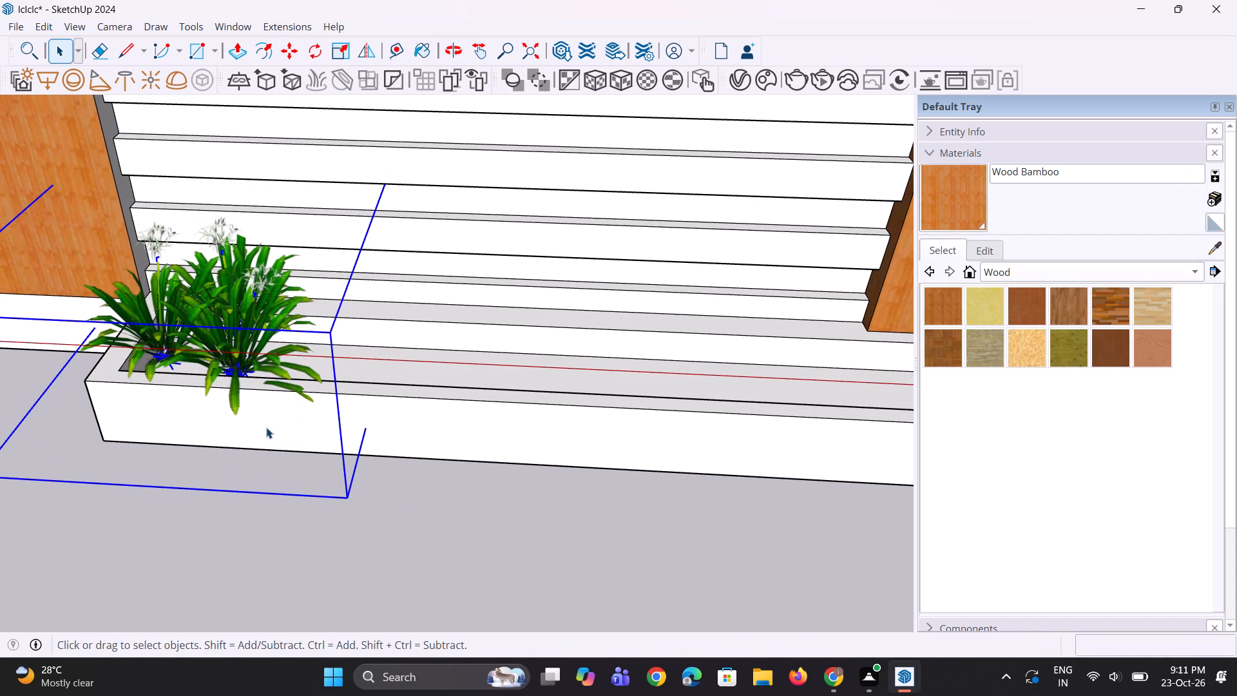
Copy the plant about 2' 1 1/2" along the red axis and multiply it into an array of 7 copies along the trough.
{"action": "key", "text": "m"}
{"action": "left_click", "coordinate": [235, 336]}
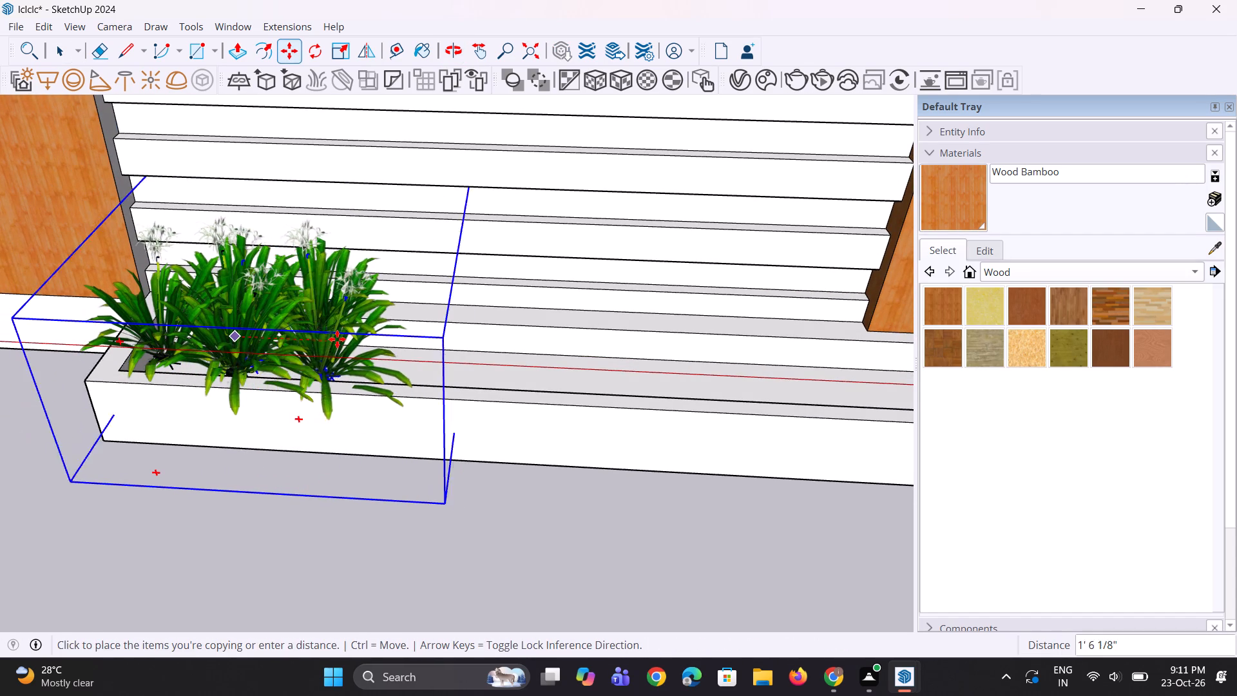
{"action": "left_click", "coordinate": [369, 342]}
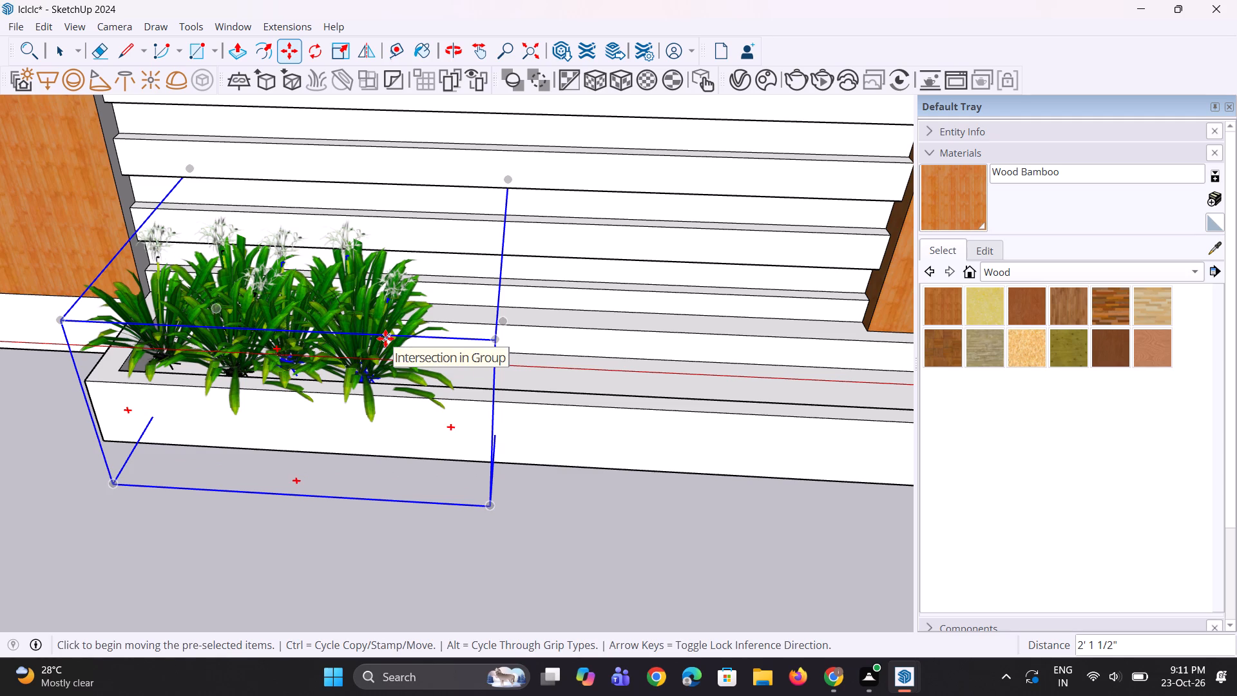
{"action": "key", "text": "asterisk"}
{"action": "key", "text": "7"}
{"action": "key", "text": "Return"}
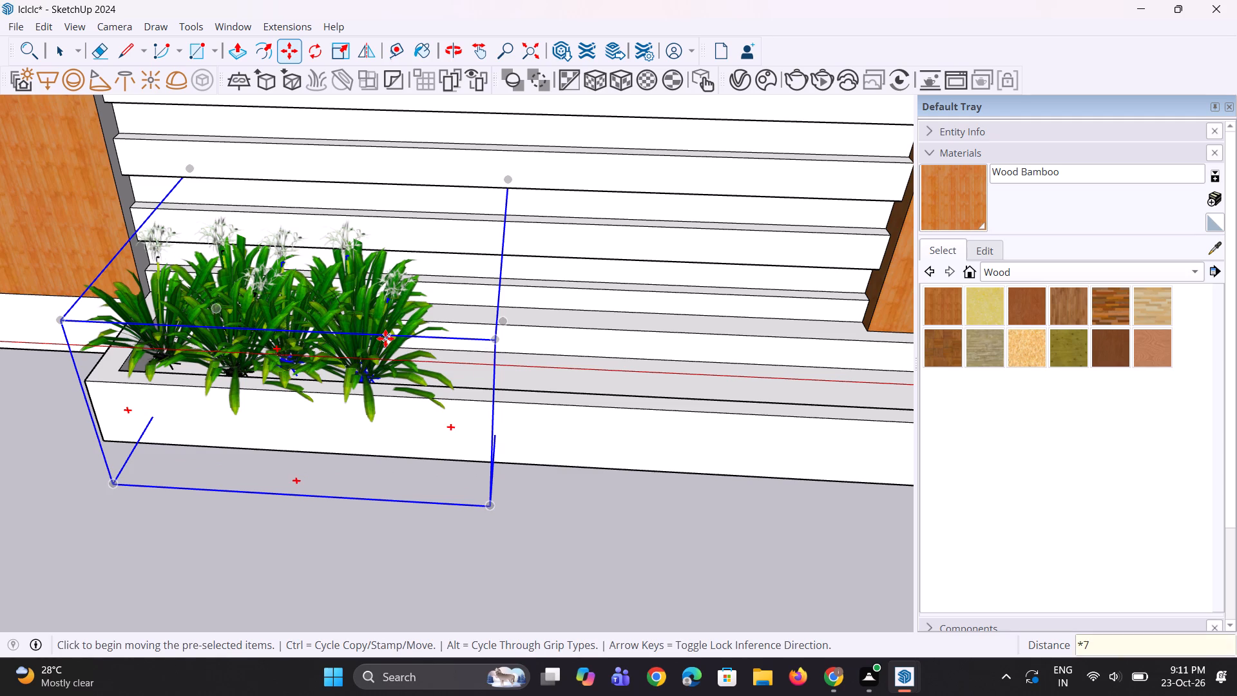
Delete the last plant copy that overhangs the far end of the trough.
{"action": "scroll", "coordinate": [213, 418], "scroll_direction": "down", "scroll_amount": 10}
{"action": "key", "text": "space"}
{"action": "key", "text": "space"}
{"action": "scroll", "coordinate": [600, 416], "scroll_direction": "up", "scroll_amount": 2}
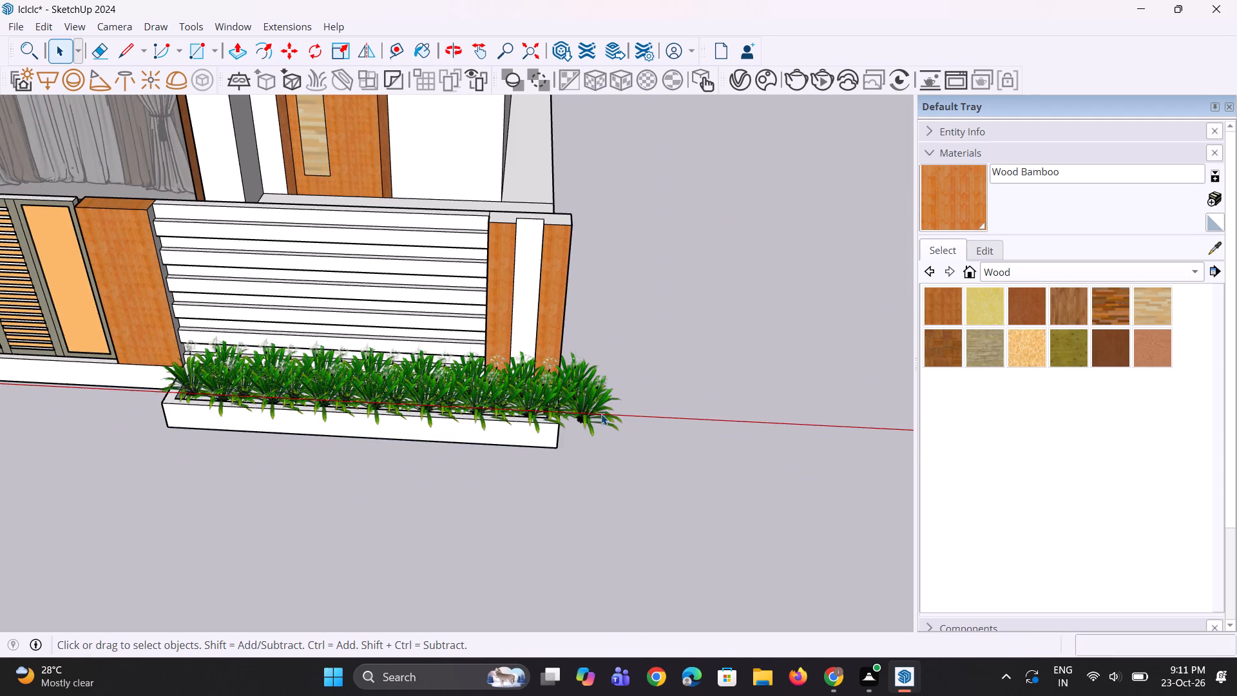
{"action": "left_click", "coordinate": [601, 414]}
{"action": "scroll", "coordinate": [601, 414], "scroll_direction": "up", "scroll_amount": 2}
{"action": "key", "text": "Delete"}
Examine the planted trough together with the slatted boundary wall from several angles.
{"action": "scroll", "coordinate": [551, 426], "scroll_direction": "down", "scroll_amount": 3}
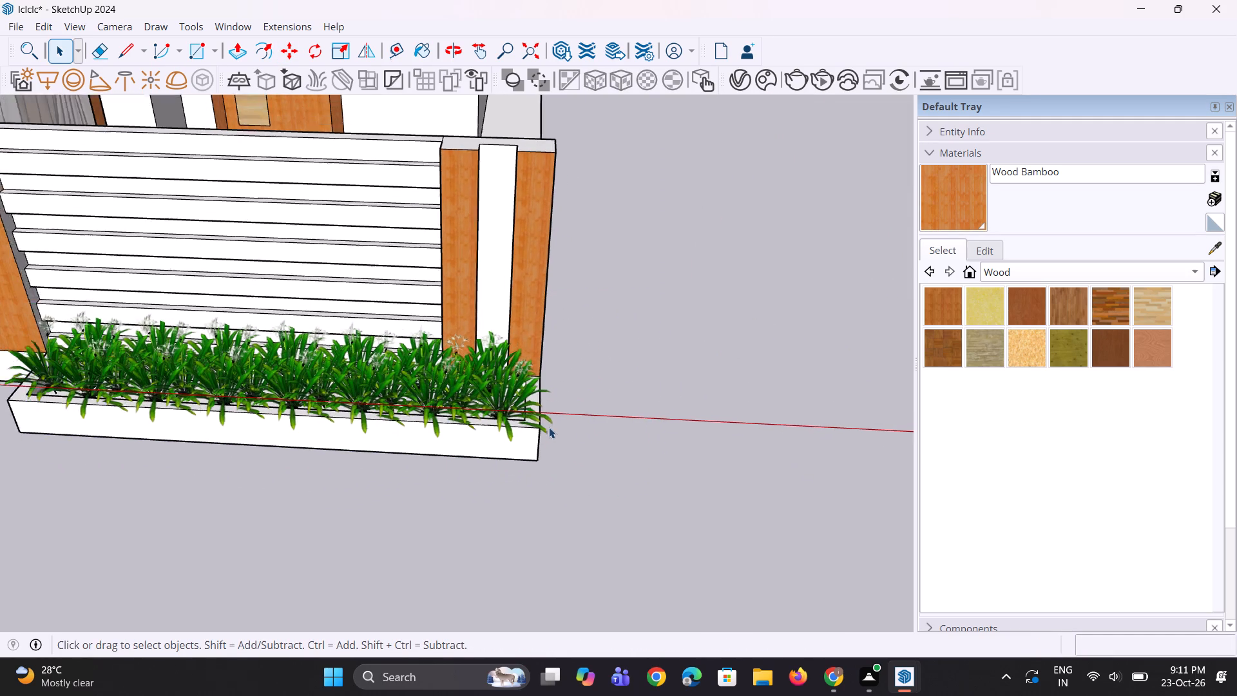
{"action": "scroll", "coordinate": [549, 427], "scroll_direction": "down", "scroll_amount": 1}
{"action": "key", "text": "space"}
{"action": "left_click", "coordinate": [571, 441]}
{"action": "scroll", "coordinate": [270, 544], "scroll_direction": "down", "scroll_amount": 5}
{"action": "middle_click_drag", "start_coordinate": [330, 519], "coordinate": [212, 426]}
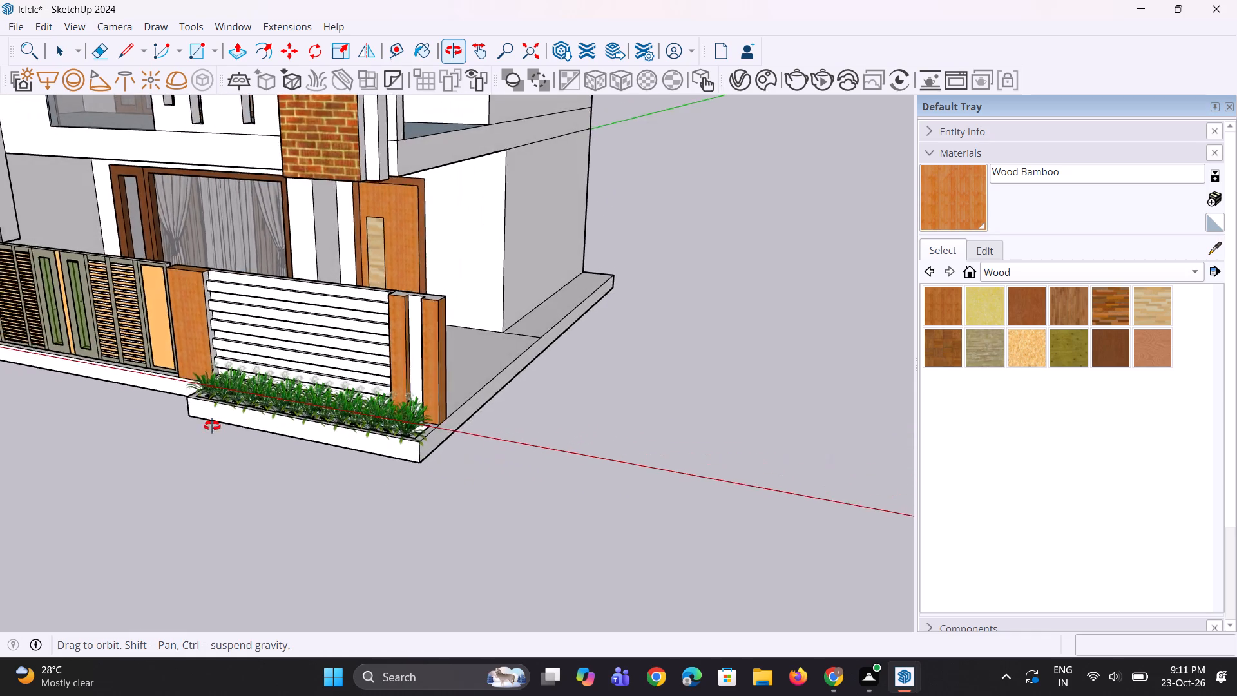
{"action": "middle_click_drag", "start_coordinate": [212, 426], "coordinate": [263, 418]}
{"action": "scroll", "coordinate": [264, 416], "scroll_direction": "up", "scroll_amount": 2}
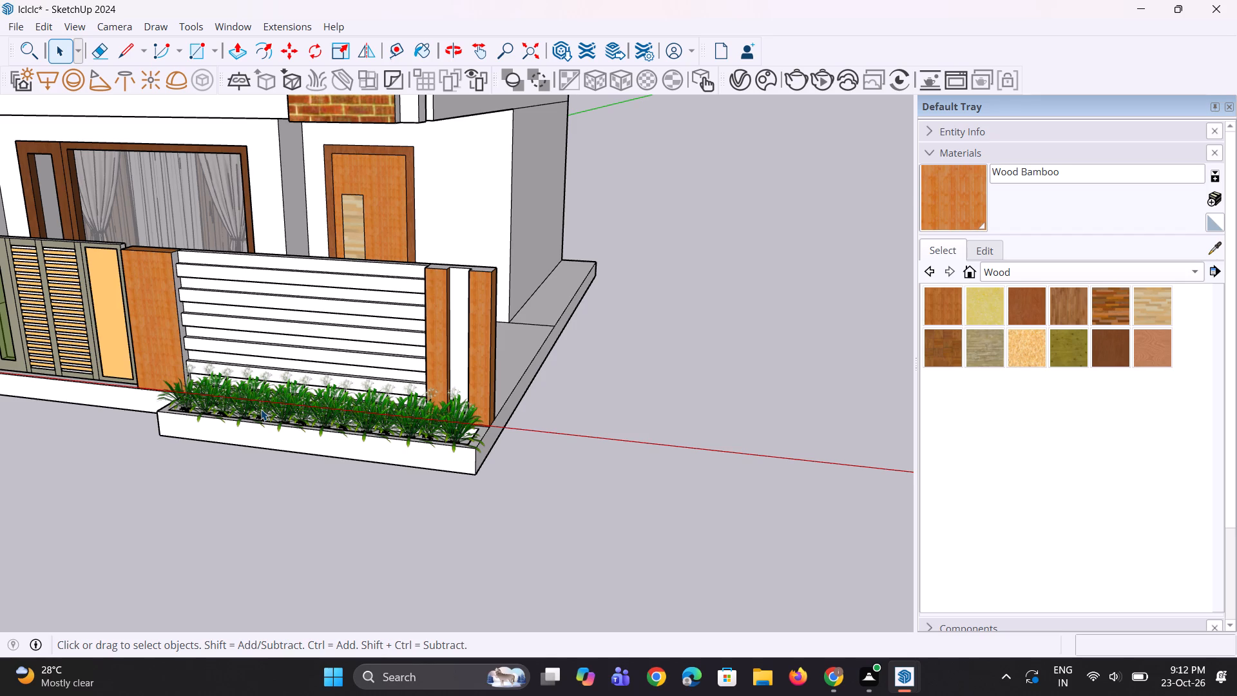
{"action": "scroll", "coordinate": [261, 409], "scroll_direction": "down", "scroll_amount": 2}
Examine the house's front elevation together with the planted boundary wall from near and far.
{"action": "left_click", "coordinate": [249, 546]}
{"action": "scroll", "coordinate": [411, 483], "scroll_direction": "down", "scroll_amount": 4}
{"action": "middle_click_drag", "start_coordinate": [367, 499], "coordinate": [376, 479]}
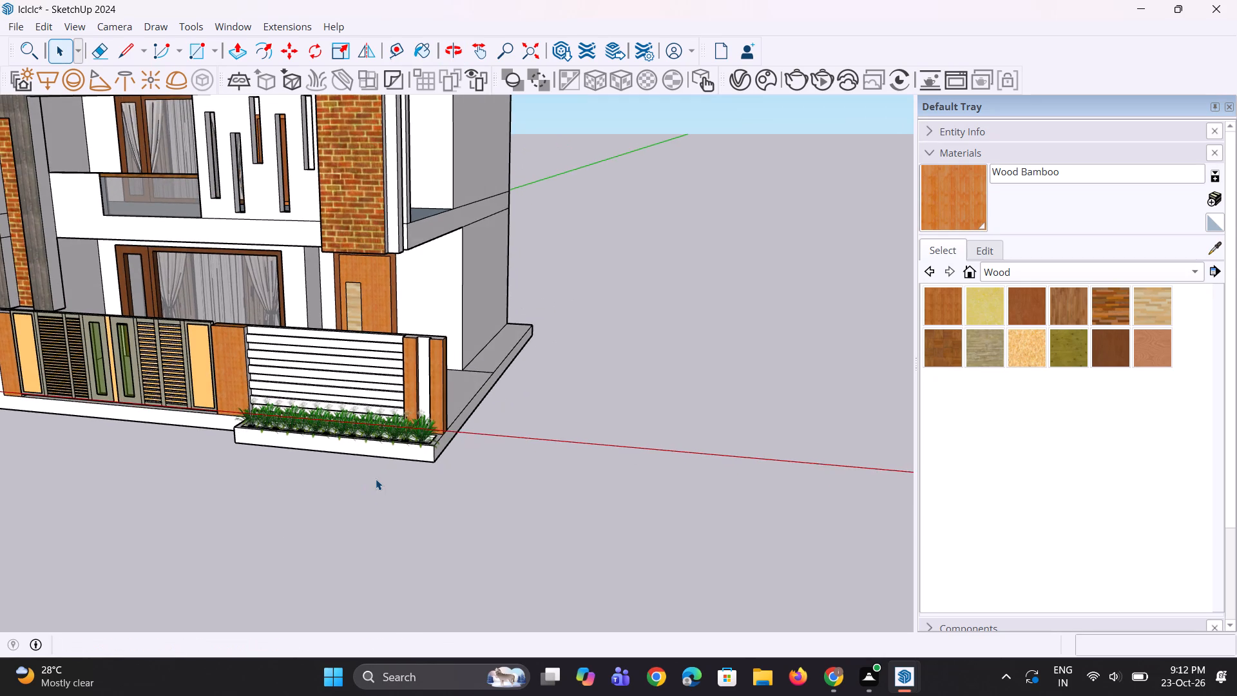
{"action": "scroll", "coordinate": [376, 479], "scroll_direction": "down", "scroll_amount": 2}
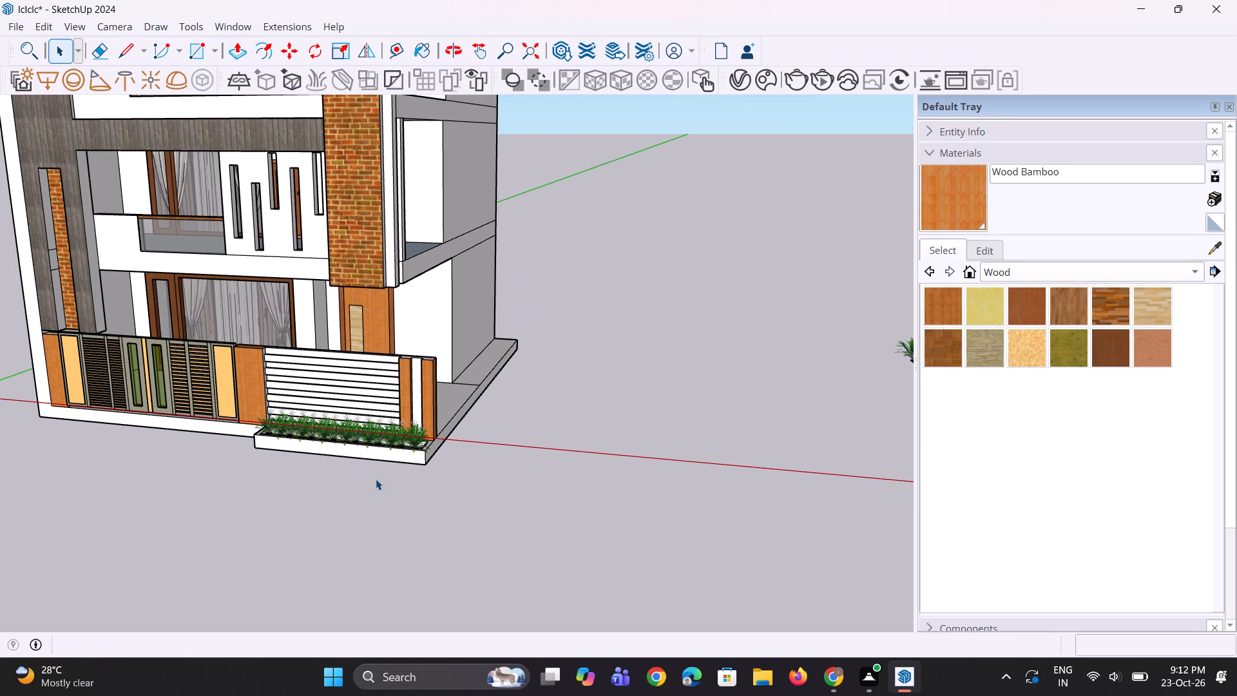
{"action": "scroll", "coordinate": [376, 479], "scroll_direction": "down", "scroll_amount": 3}
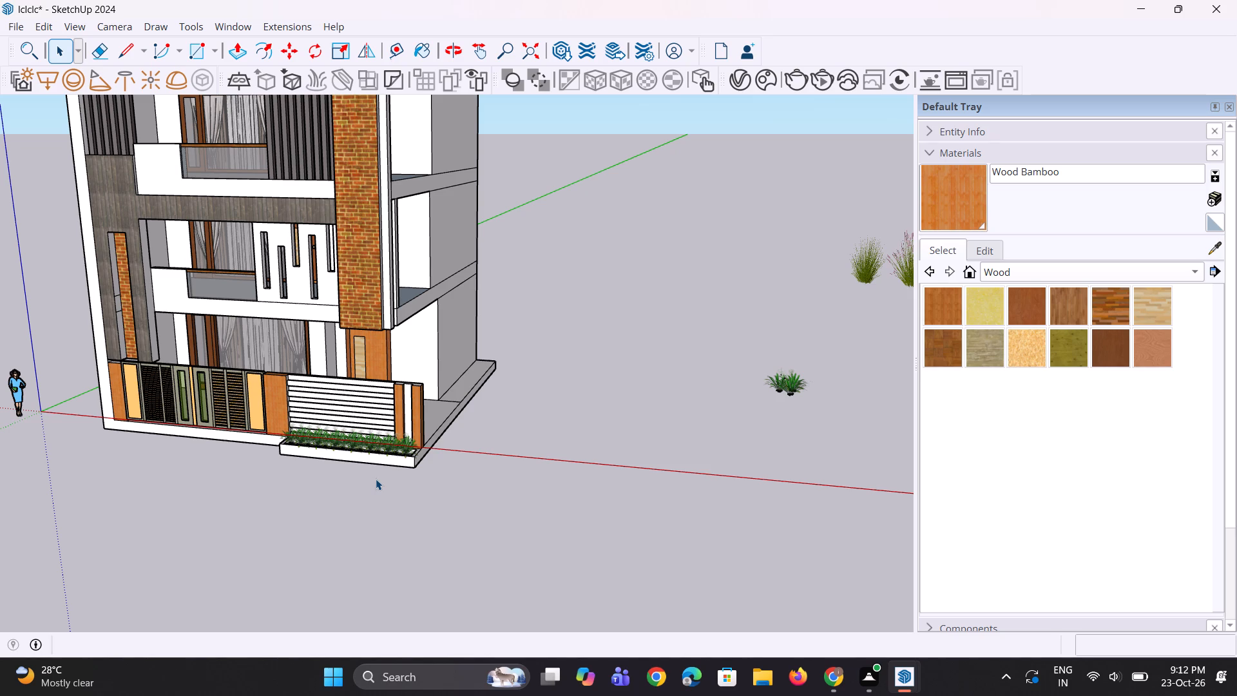
{"action": "scroll", "coordinate": [376, 479], "scroll_direction": "up", "scroll_amount": 2}
{"action": "left_click", "coordinate": [493, 481]}
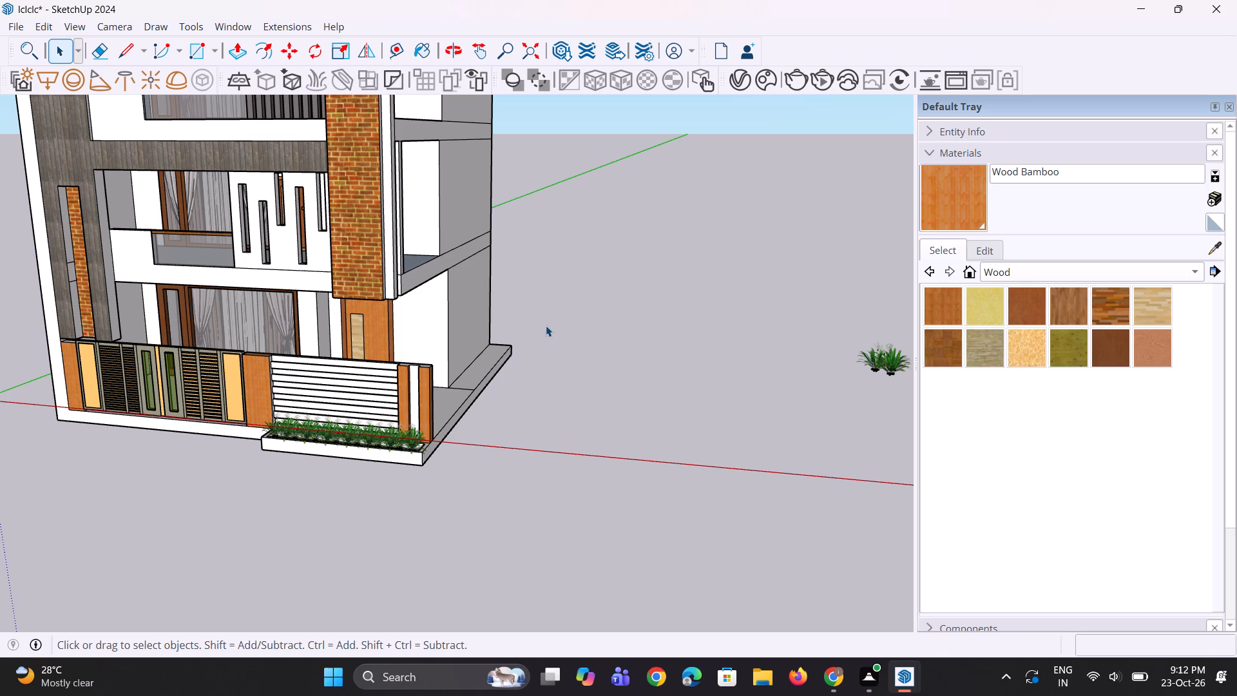
{"action": "scroll", "coordinate": [590, 308], "scroll_direction": "down", "scroll_amount": 10}
{"action": "middle_click_drag", "start_coordinate": [565, 389], "coordinate": [591, 335]}
Create a generic V-Ray material with a pale yellow diffuse colour of R 0.917, G 0.899, B 0.691.
{"action": "scroll", "coordinate": [551, 171], "scroll_direction": "up", "scroll_amount": 4}
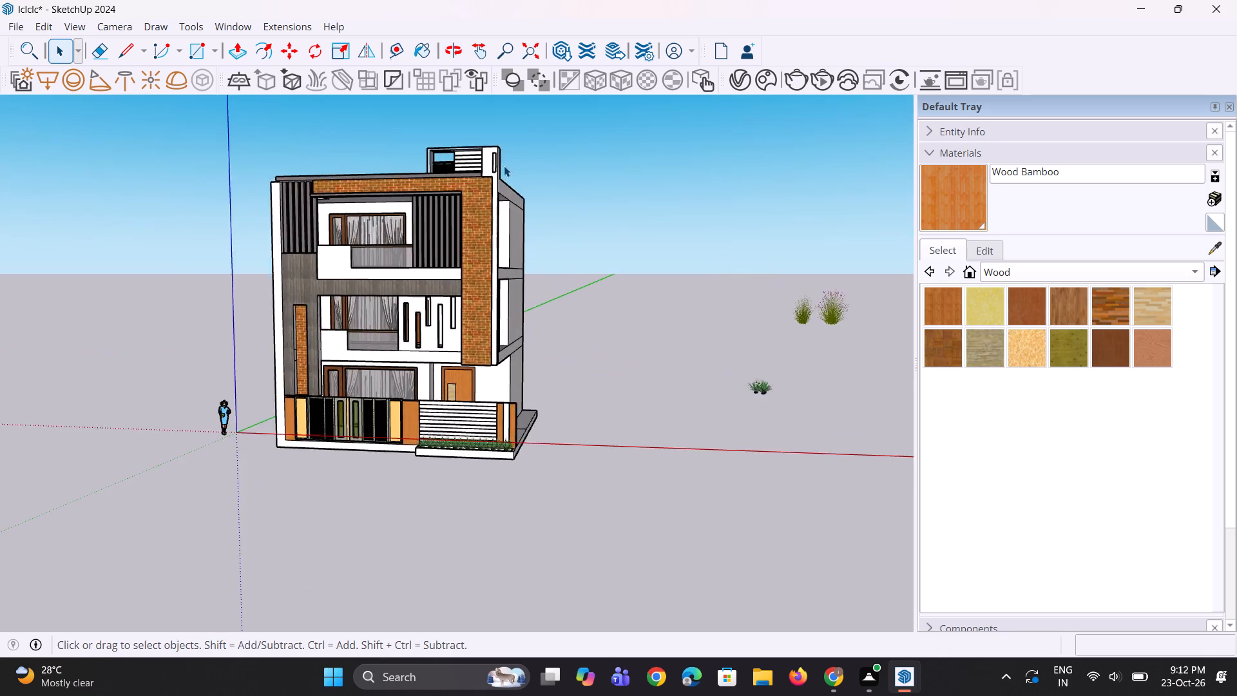
{"action": "scroll", "coordinate": [504, 166], "scroll_direction": "up", "scroll_amount": 8}
{"action": "middle_click_drag", "start_coordinate": [476, 197], "coordinate": [524, 212]}
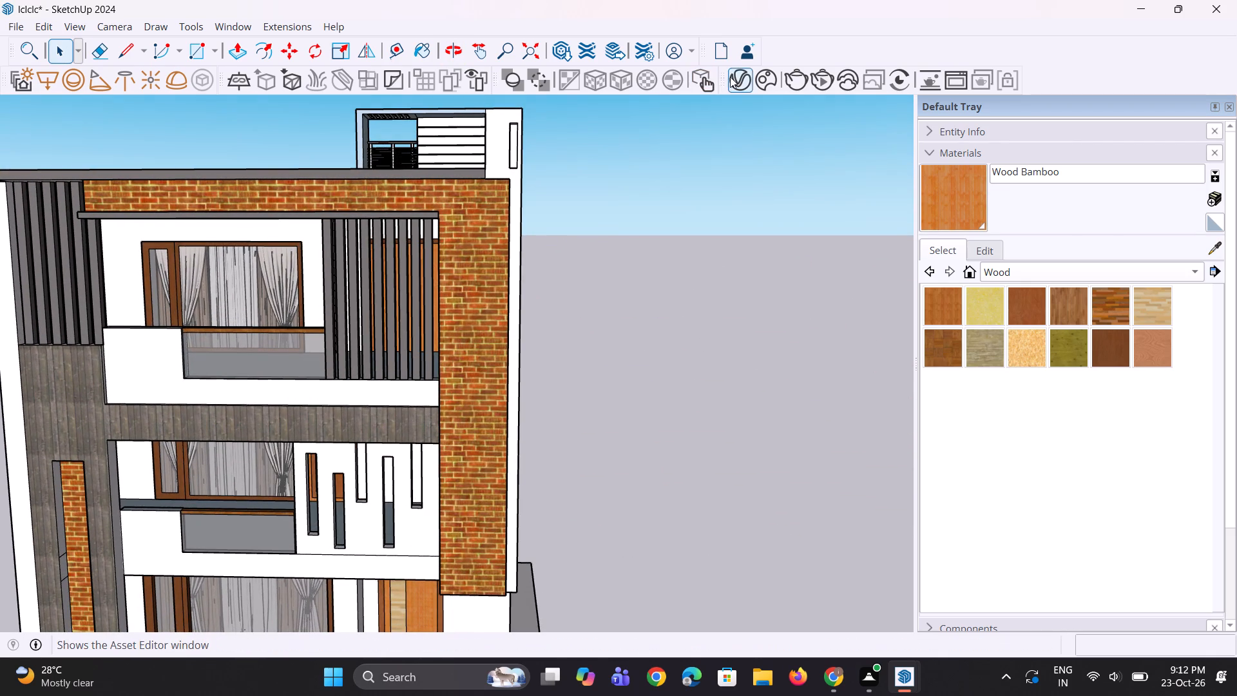
{"action": "left_click", "coordinate": [731, 77]}
{"action": "right_click", "coordinate": [501, 102]}
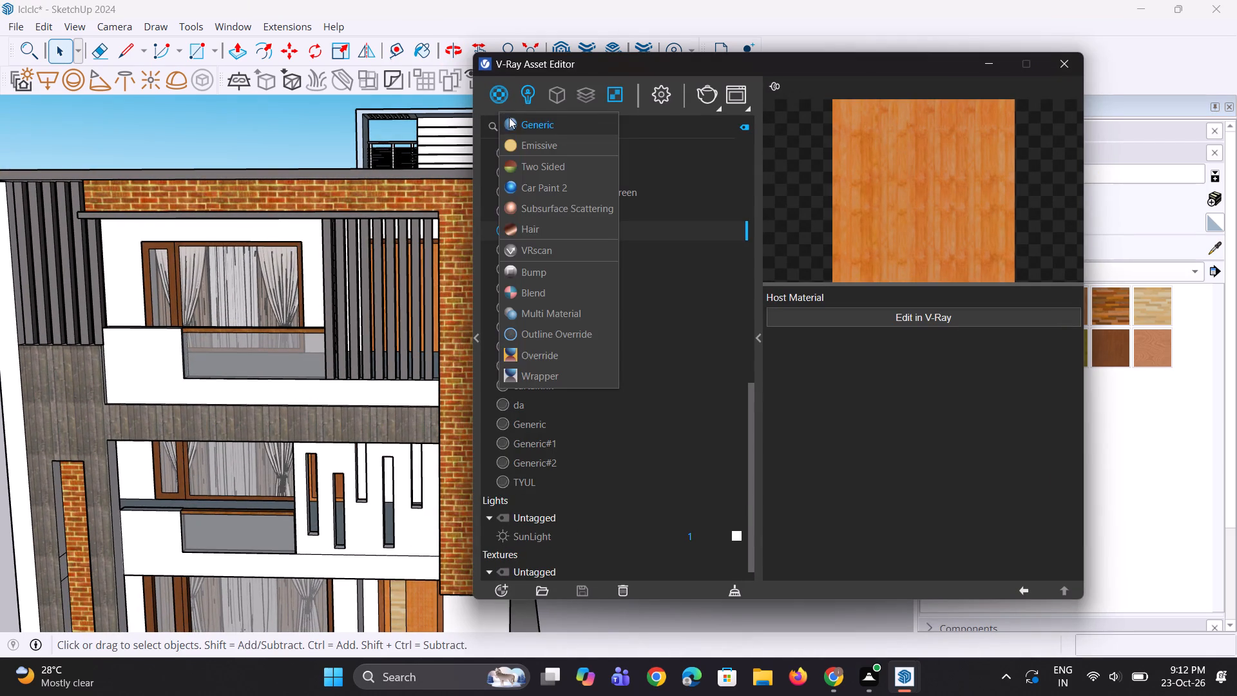
{"action": "left_click", "coordinate": [512, 121]}
{"action": "left_click", "coordinate": [896, 370]}
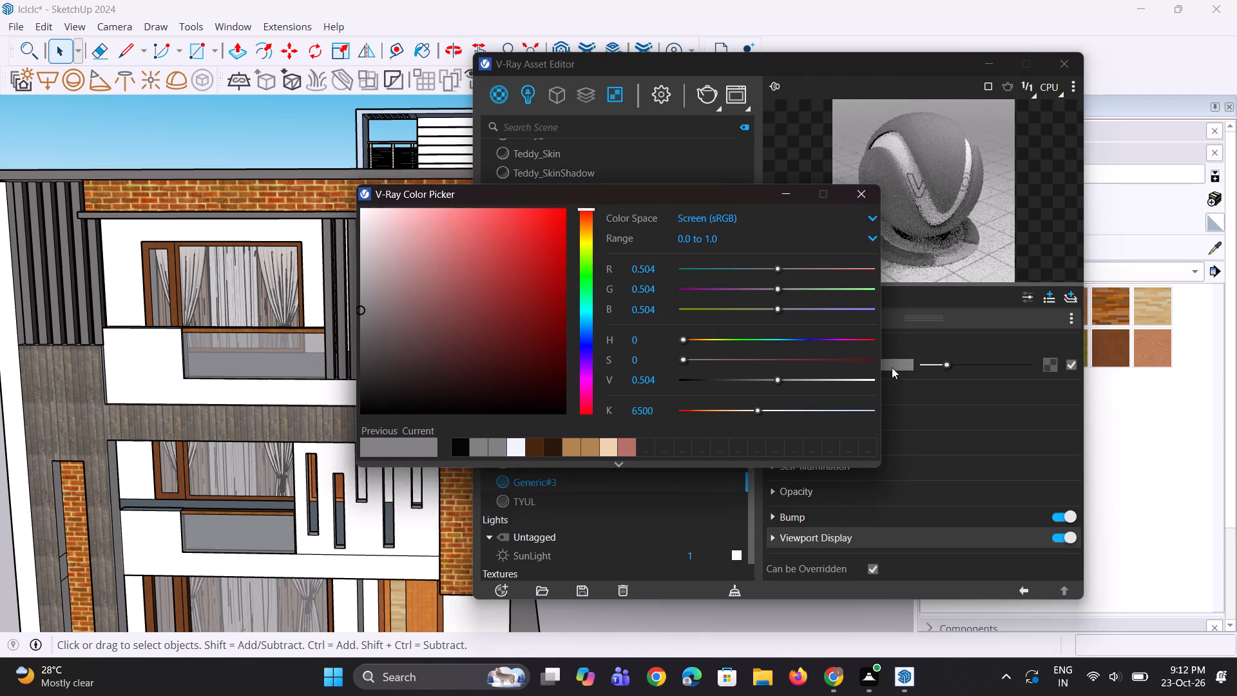
{"action": "left_click", "coordinate": [591, 240]}
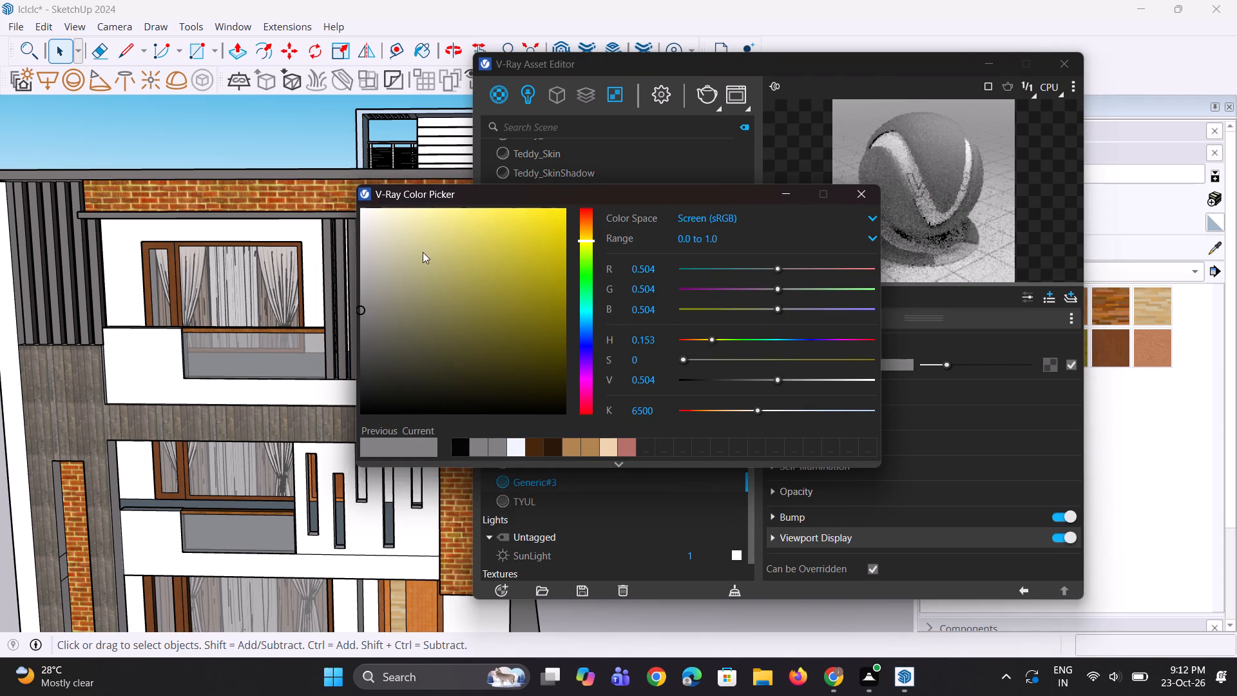
{"action": "left_click_drag", "start_coordinate": [419, 252], "coordinate": [410, 235]}
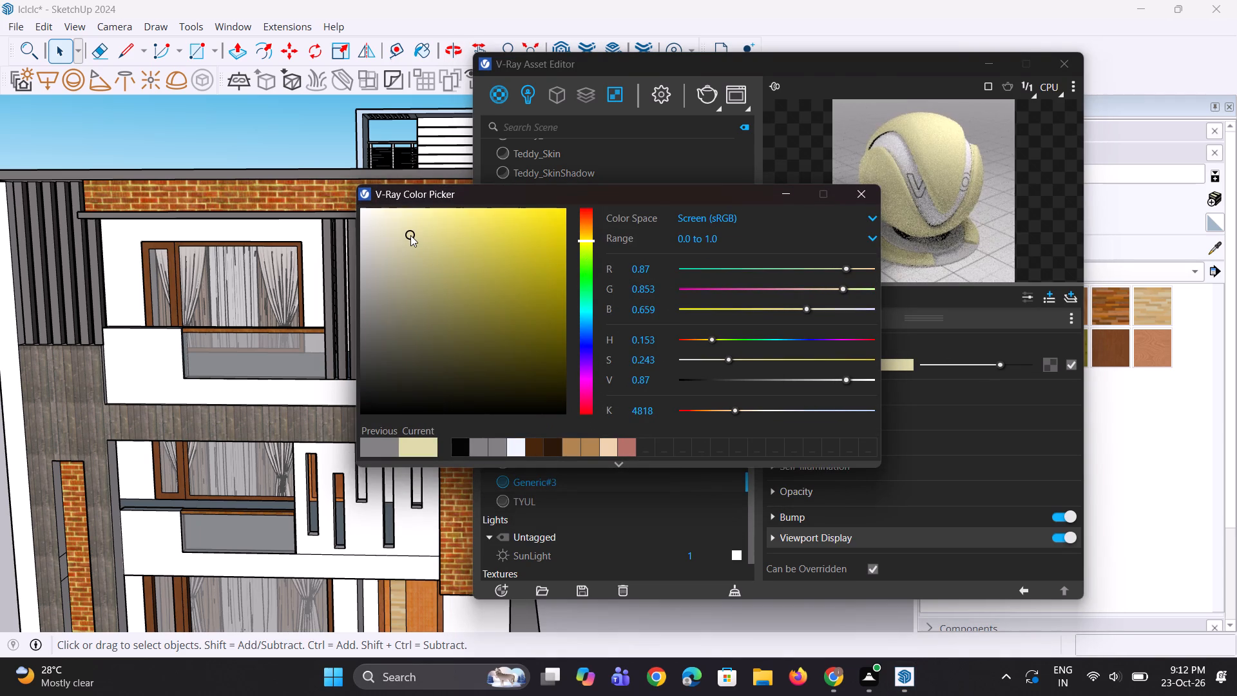
{"action": "left_click_drag", "start_coordinate": [410, 235], "coordinate": [415, 224]}
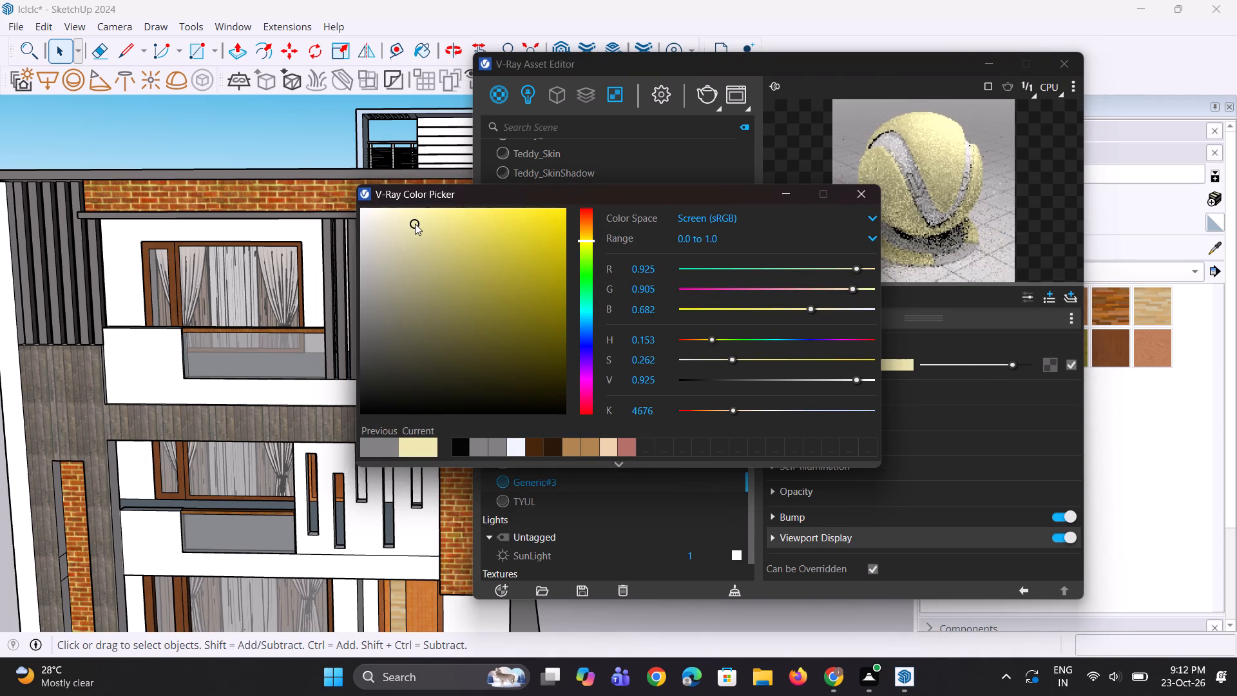
{"action": "left_click_drag", "start_coordinate": [415, 224], "coordinate": [411, 226]}
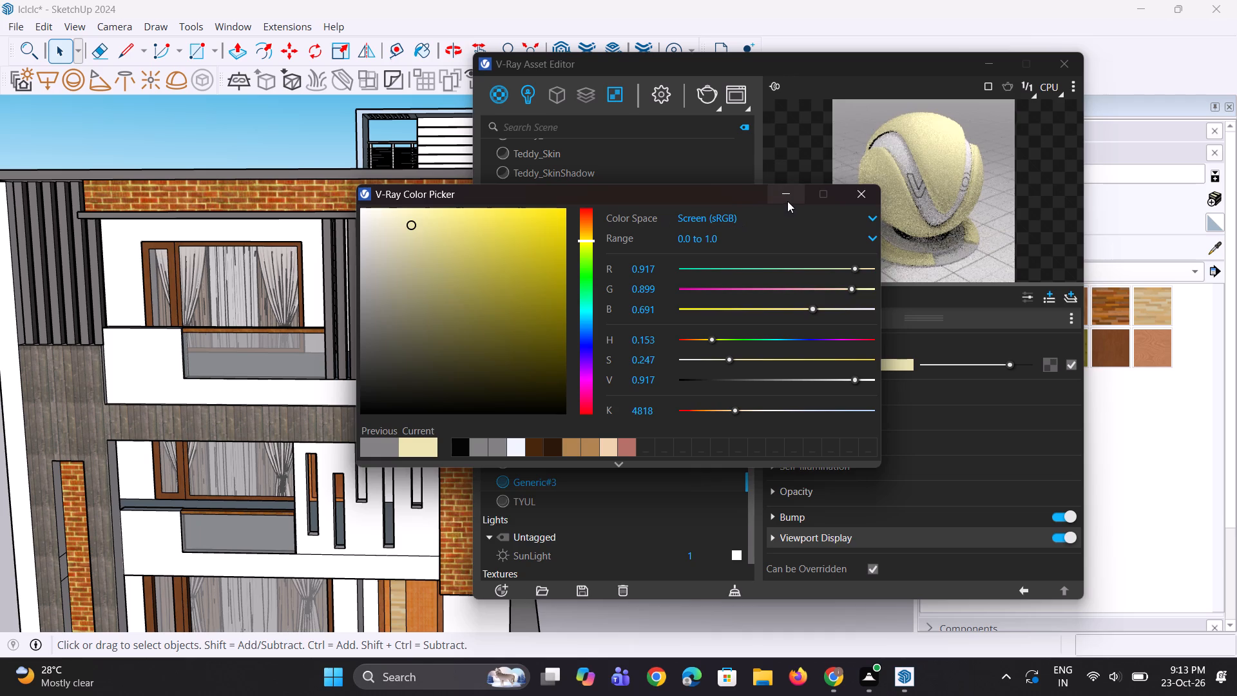
{"action": "left_click", "coordinate": [787, 201]}
Give the pale yellow material a grey reflection colour with 0.95 glossiness, and slightly darken its diffuse colour.
{"action": "left_click", "coordinate": [865, 392]}
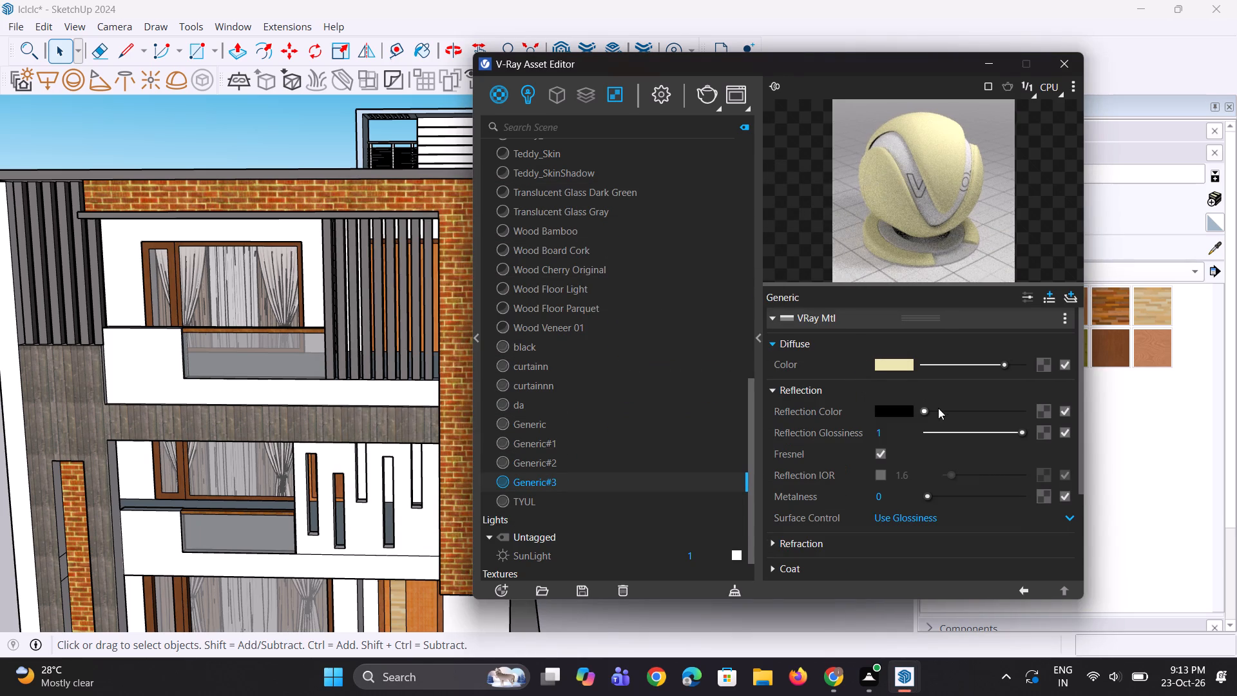
{"action": "left_click", "coordinate": [945, 409]}
{"action": "left_click_drag", "start_coordinate": [893, 429], "coordinate": [867, 435]}
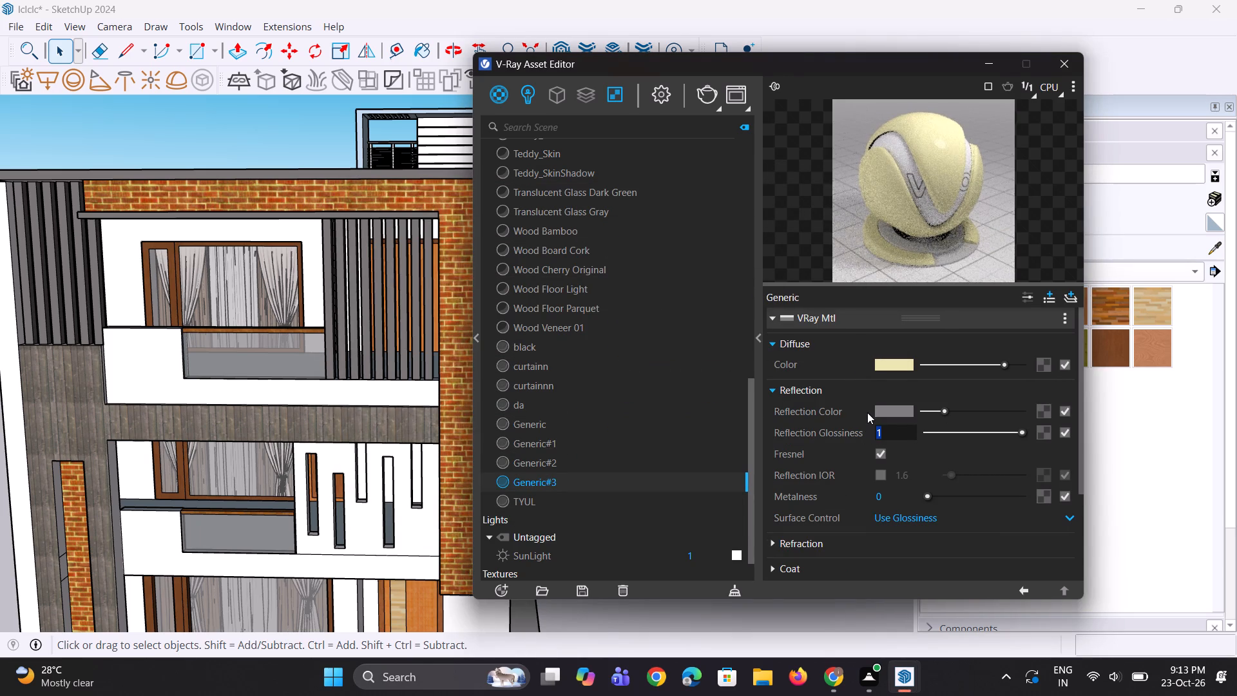
{"action": "type", "text": "0.95"}
{"action": "key", "text": "Return"}
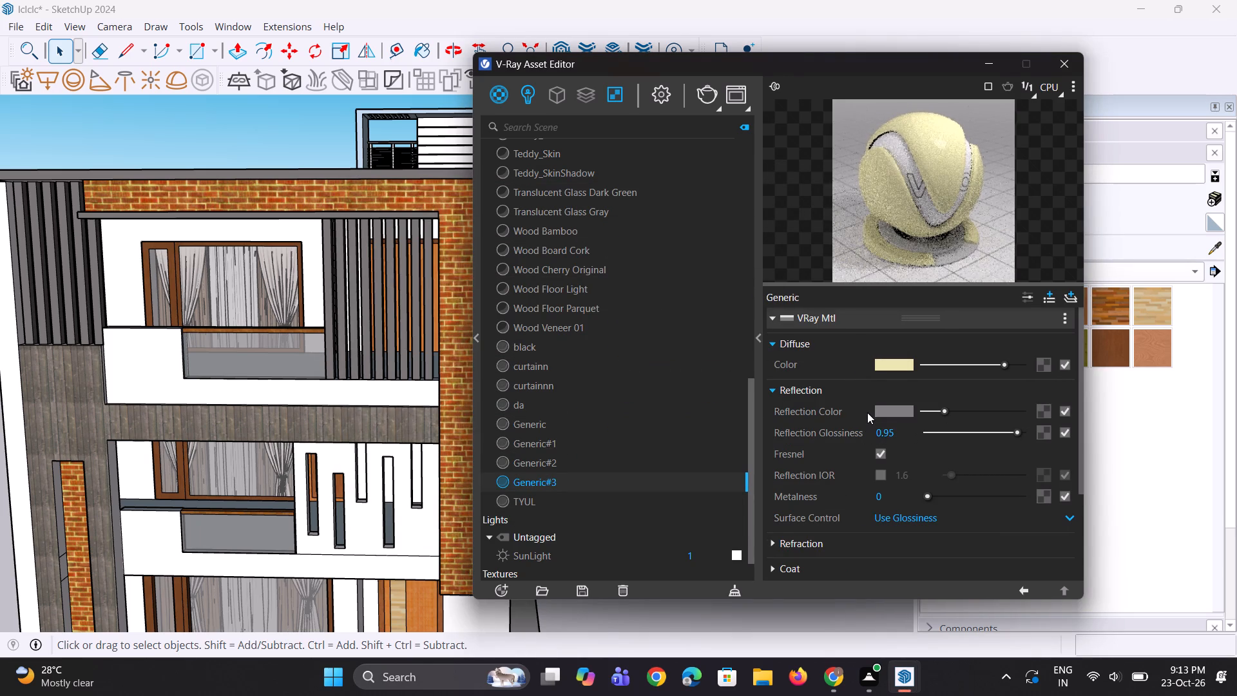
{"action": "left_click", "coordinate": [993, 365]}
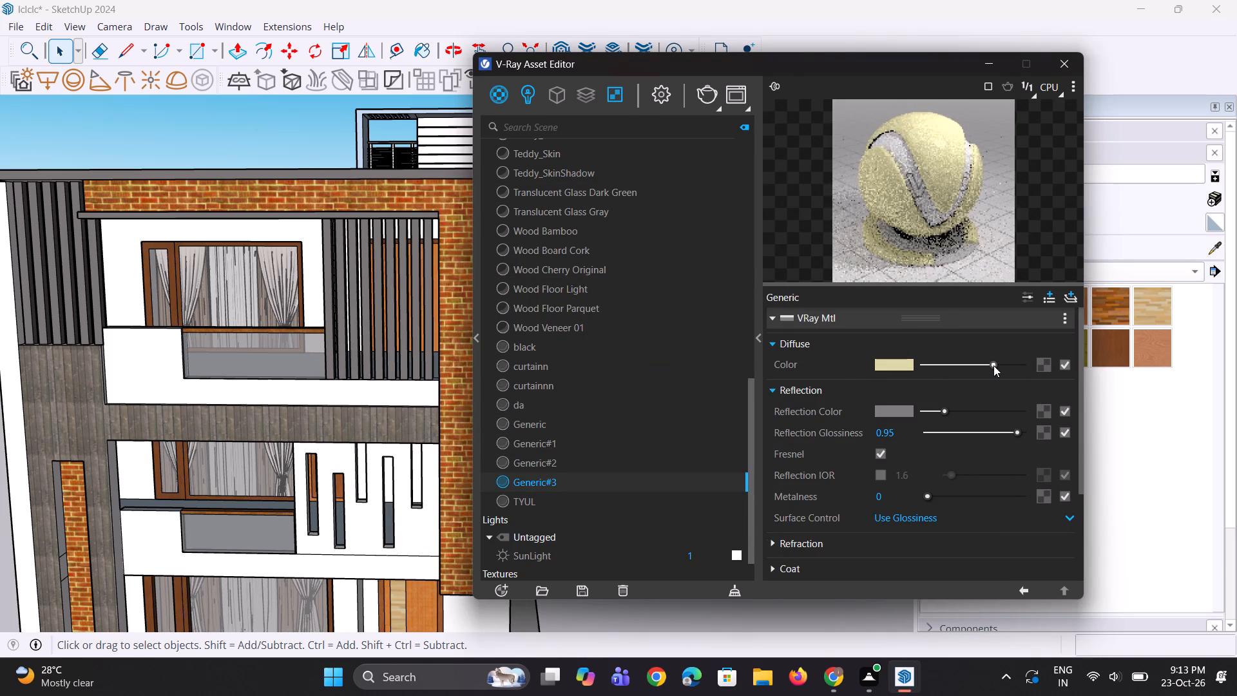
{"action": "double_click", "coordinate": [928, 203]}
{"action": "left_click", "coordinate": [991, 67]}
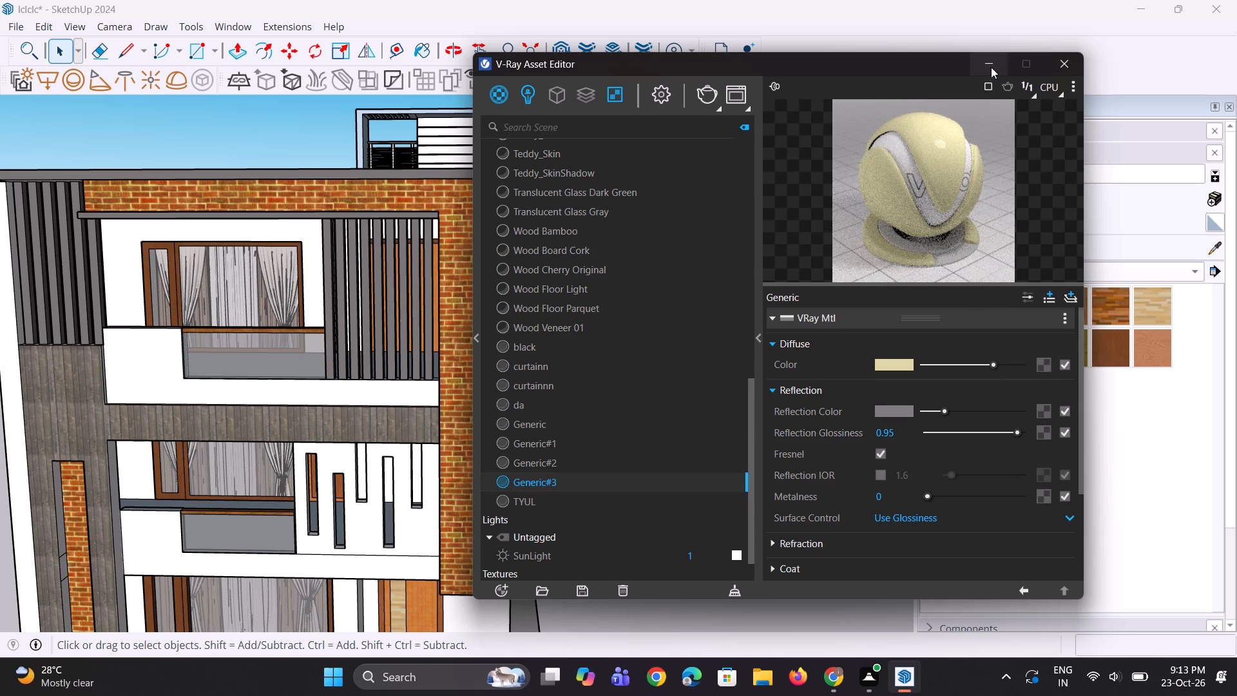
Paint the six horizontal wall panels of the rooftop structure with the new pale yellow material.
{"action": "left_click_drag", "start_coordinate": [955, 177], "coordinate": [956, 188]}
{"action": "scroll", "coordinate": [469, 198], "scroll_direction": "up", "scroll_amount": 3}
{"action": "scroll", "coordinate": [453, 431], "scroll_direction": "down", "scroll_amount": 3}
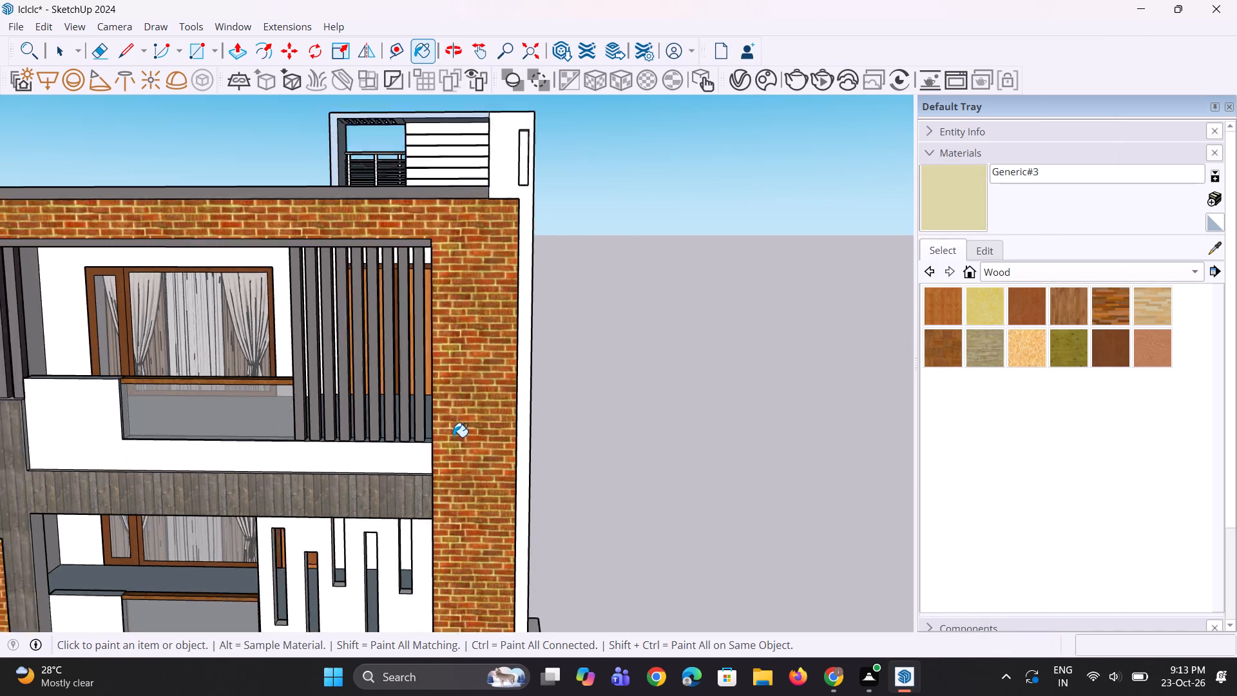
{"action": "scroll", "coordinate": [453, 437], "scroll_direction": "down", "scroll_amount": 2}
{"action": "scroll", "coordinate": [410, 269], "scroll_direction": "up", "scroll_amount": 9}
{"action": "scroll", "coordinate": [488, 210], "scroll_direction": "up", "scroll_amount": 7}
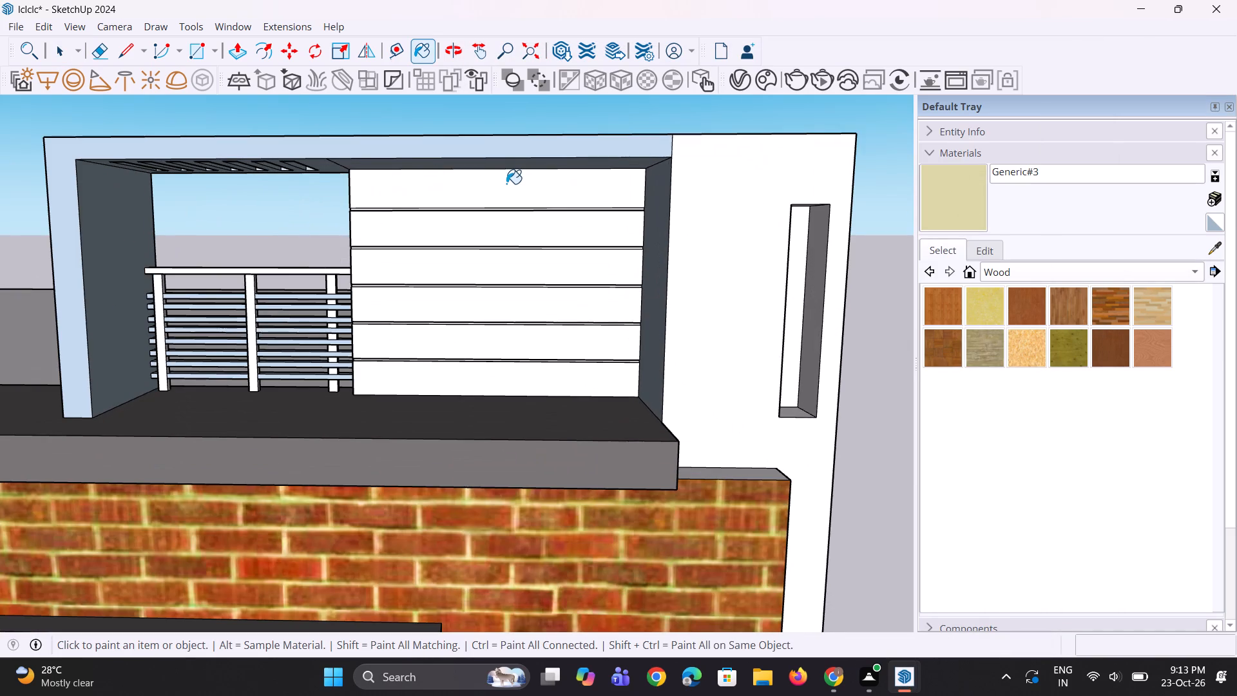
{"action": "left_click", "coordinate": [506, 184]}
{"action": "left_click", "coordinate": [476, 229]}
{"action": "left_click", "coordinate": [451, 269]}
{"action": "left_click", "coordinate": [439, 298]}
{"action": "left_click", "coordinate": [430, 347]}
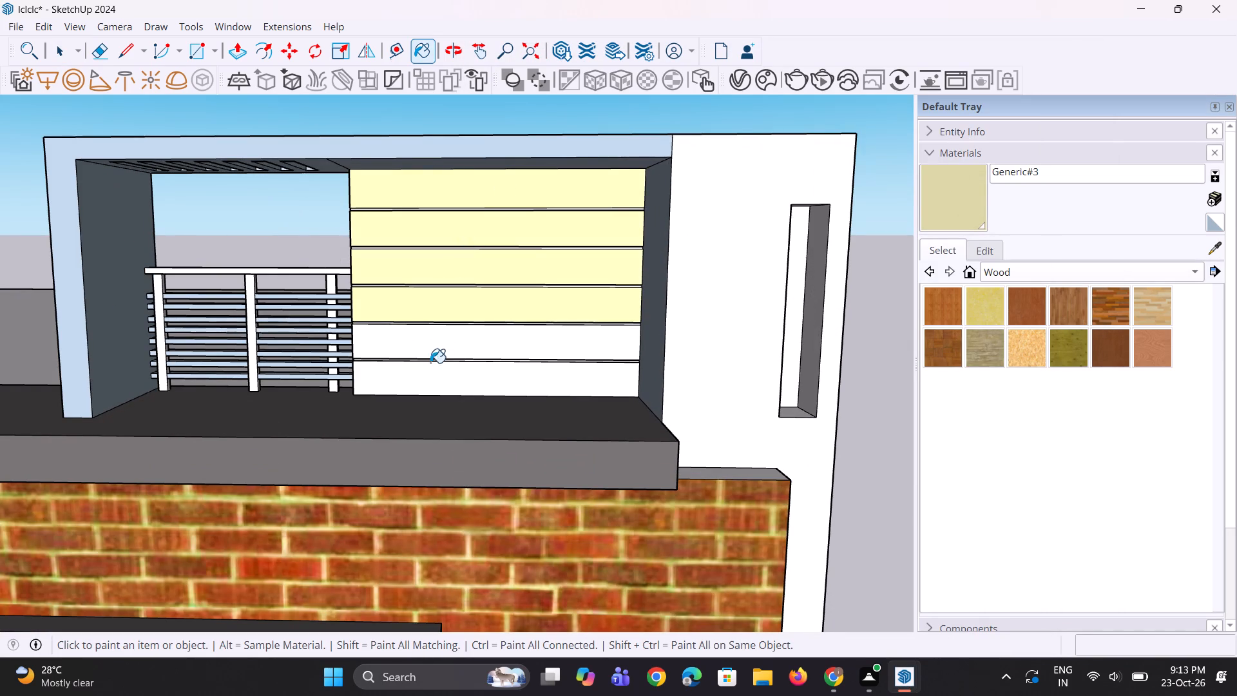
{"action": "left_click", "coordinate": [428, 374]}
Darken the panel material's diffuse colour further to a muted khaki beige in the V-Ray Asset Editor.
{"action": "scroll", "coordinate": [441, 357], "scroll_direction": "up", "scroll_amount": 1}
{"action": "middle_click_drag", "start_coordinate": [441, 357], "coordinate": [577, 340]}
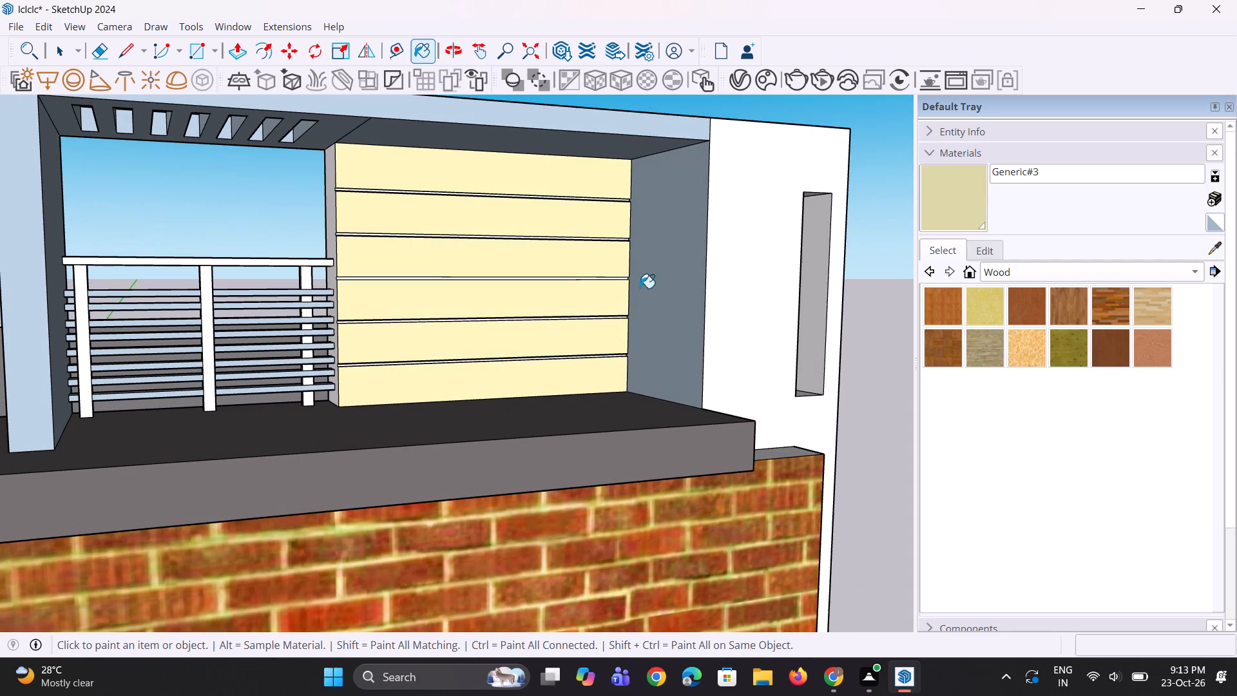
{"action": "left_click", "coordinate": [732, 90]}
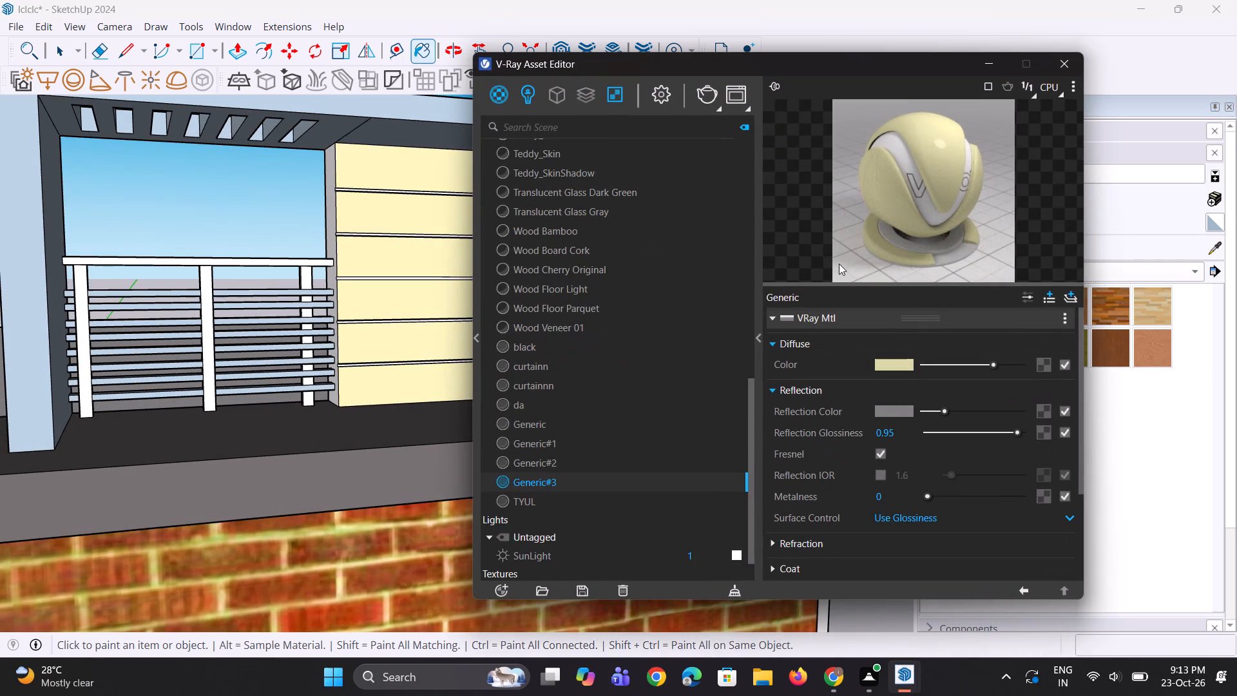
{"action": "left_click_drag", "start_coordinate": [979, 365], "coordinate": [966, 365]}
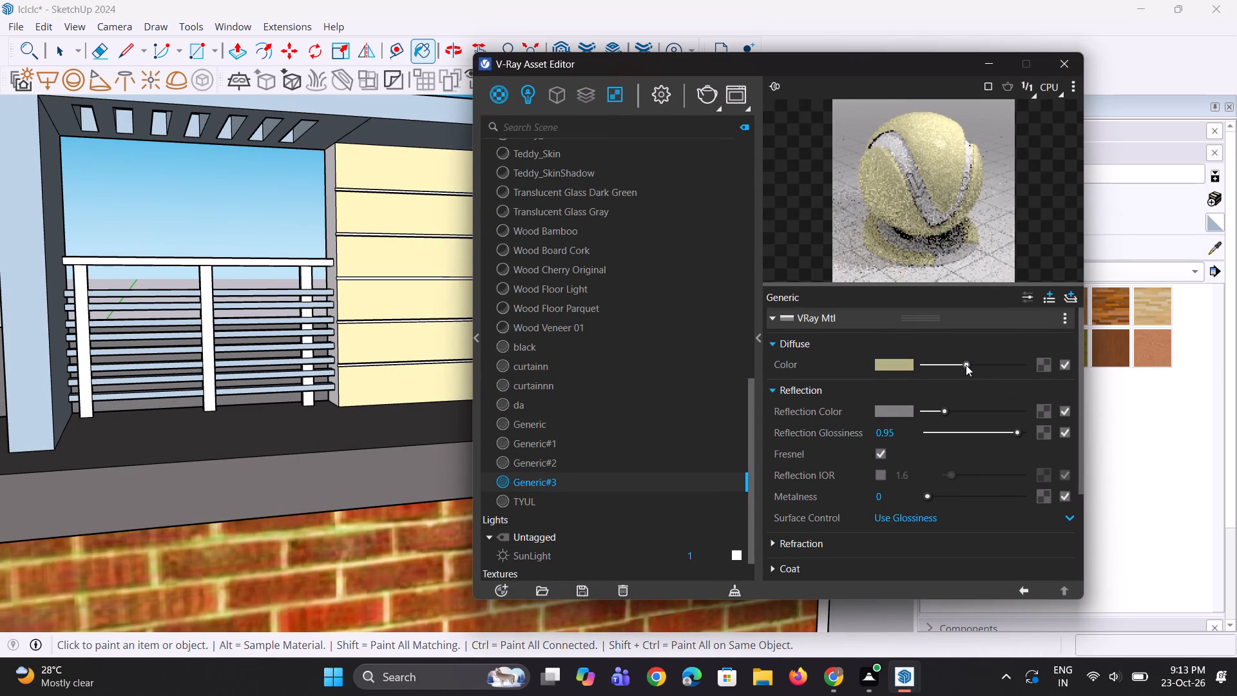
{"action": "left_click_drag", "start_coordinate": [966, 365], "coordinate": [970, 367]}
{"action": "scroll", "coordinate": [204, 266], "scroll_direction": "down", "scroll_amount": 4}
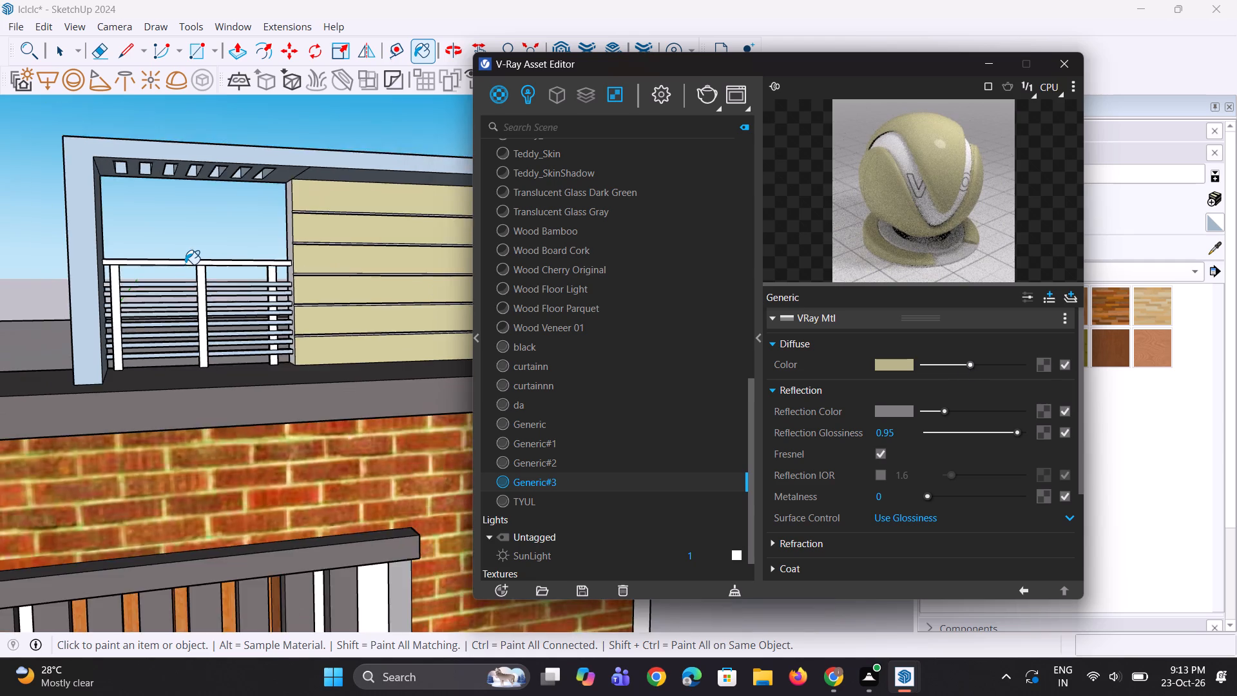
{"action": "scroll", "coordinate": [185, 264], "scroll_direction": "down", "scroll_amount": 9}
{"action": "key", "text": "space"}
{"action": "key", "text": "space"}
{"action": "key", "text": "space"}
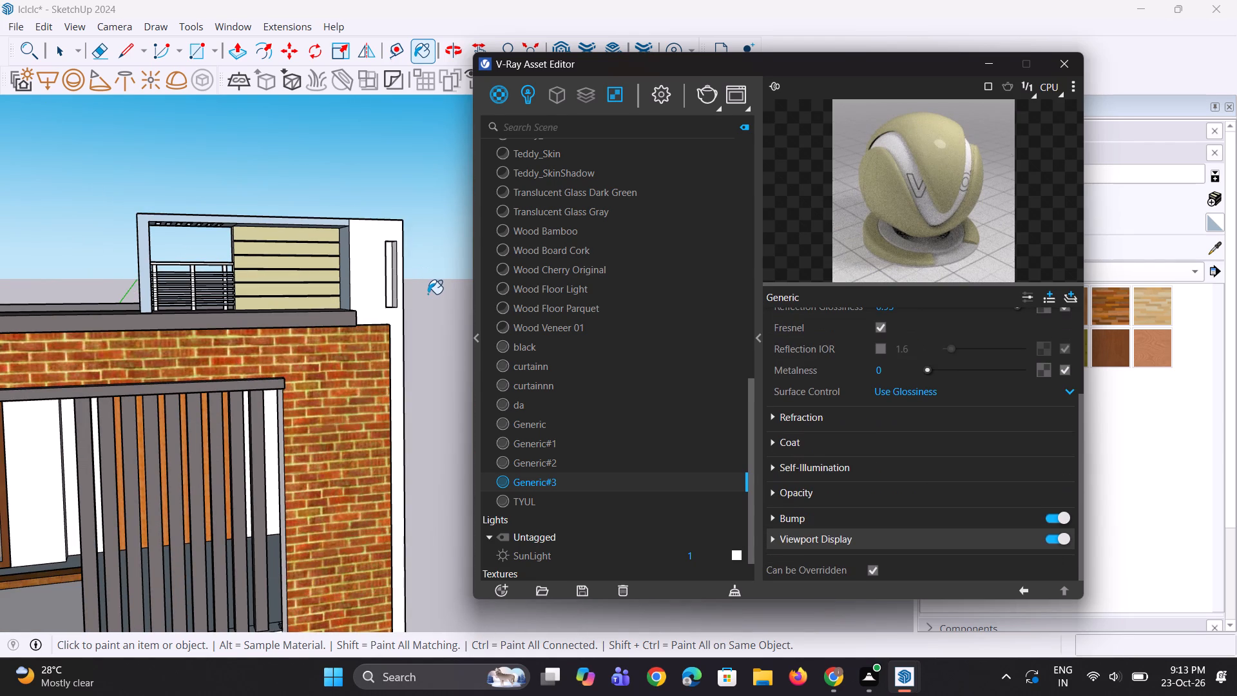
{"action": "key", "text": "space"}
{"action": "key", "text": "space"}
{"action": "key", "text": "space"}
{"action": "left_click", "coordinate": [433, 305]}
{"action": "key", "text": "space"}
{"action": "left_click", "coordinate": [433, 305]}
{"action": "key", "text": "space"}
{"action": "left_click", "coordinate": [433, 305]}
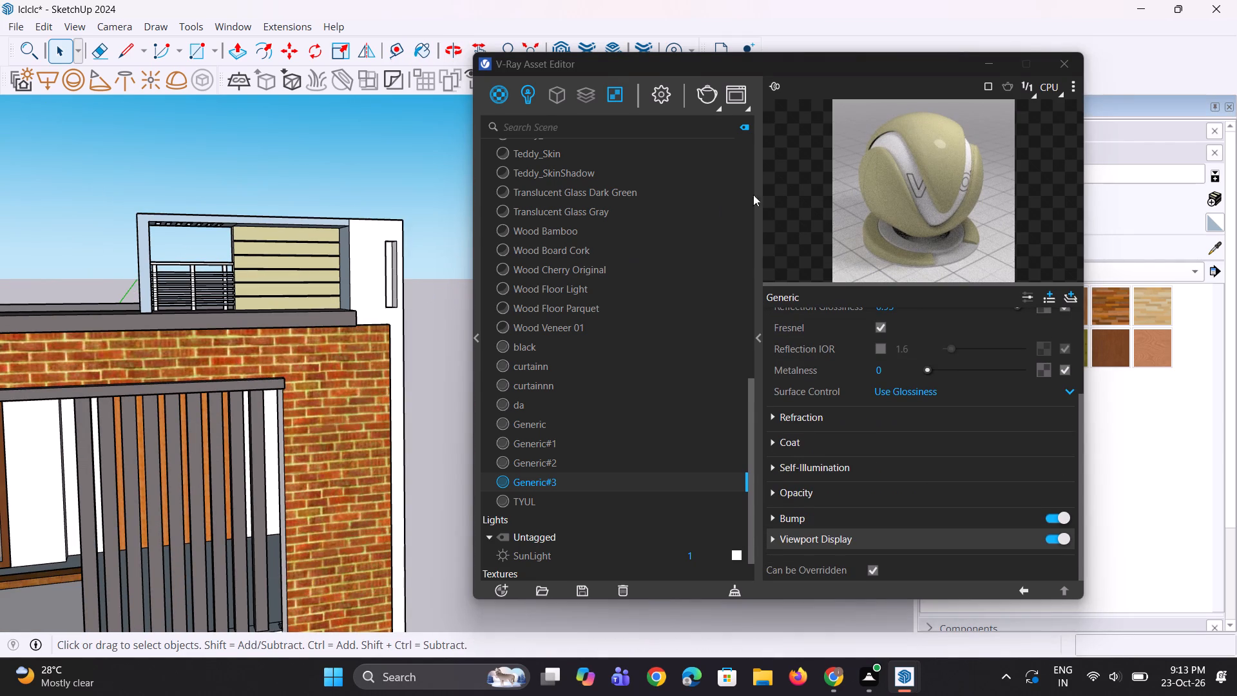
{"action": "left_click", "coordinate": [980, 64]}
Examine the repainted rooftop panels and the whole front elevation from several angles and distances.
{"action": "scroll", "coordinate": [414, 334], "scroll_direction": "down", "scroll_amount": 3}
{"action": "middle_click_drag", "start_coordinate": [346, 362], "coordinate": [288, 374]}
{"action": "scroll", "coordinate": [318, 320], "scroll_direction": "up", "scroll_amount": 3}
{"action": "scroll", "coordinate": [350, 280], "scroll_direction": "up", "scroll_amount": 2}
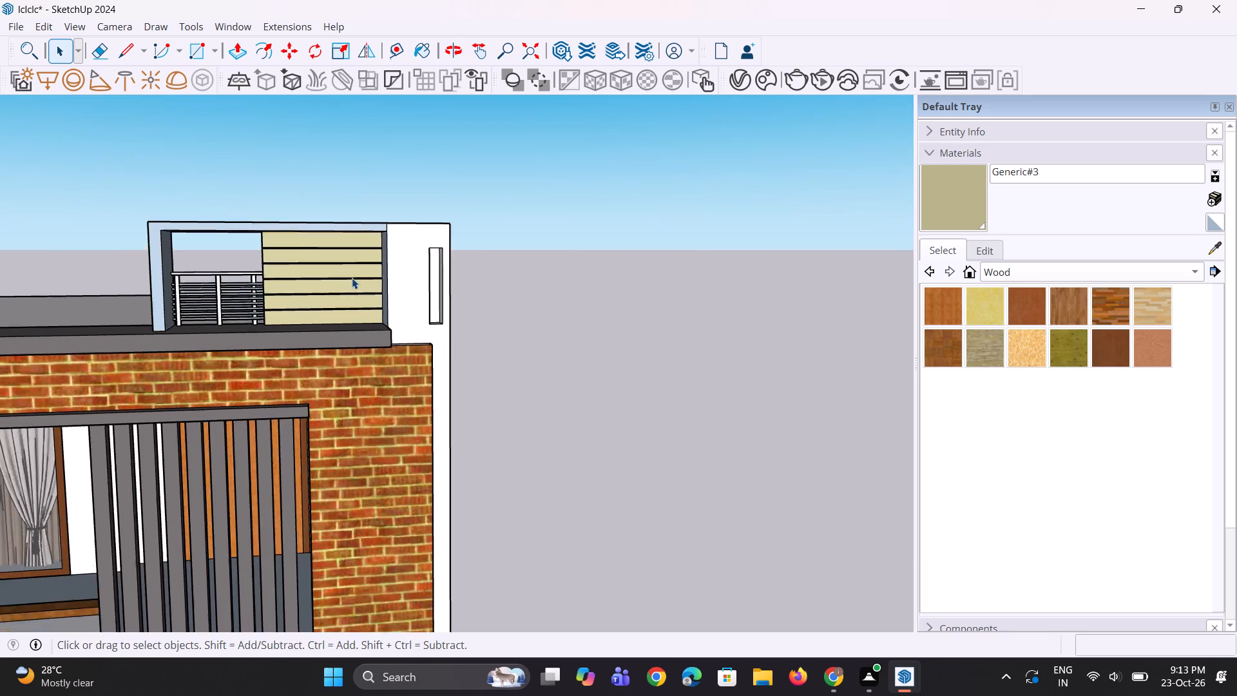
{"action": "scroll", "coordinate": [352, 278], "scroll_direction": "up", "scroll_amount": 1}
{"action": "scroll", "coordinate": [428, 304], "scroll_direction": "up", "scroll_amount": 3}
{"action": "scroll", "coordinate": [381, 356], "scroll_direction": "down", "scroll_amount": 19}
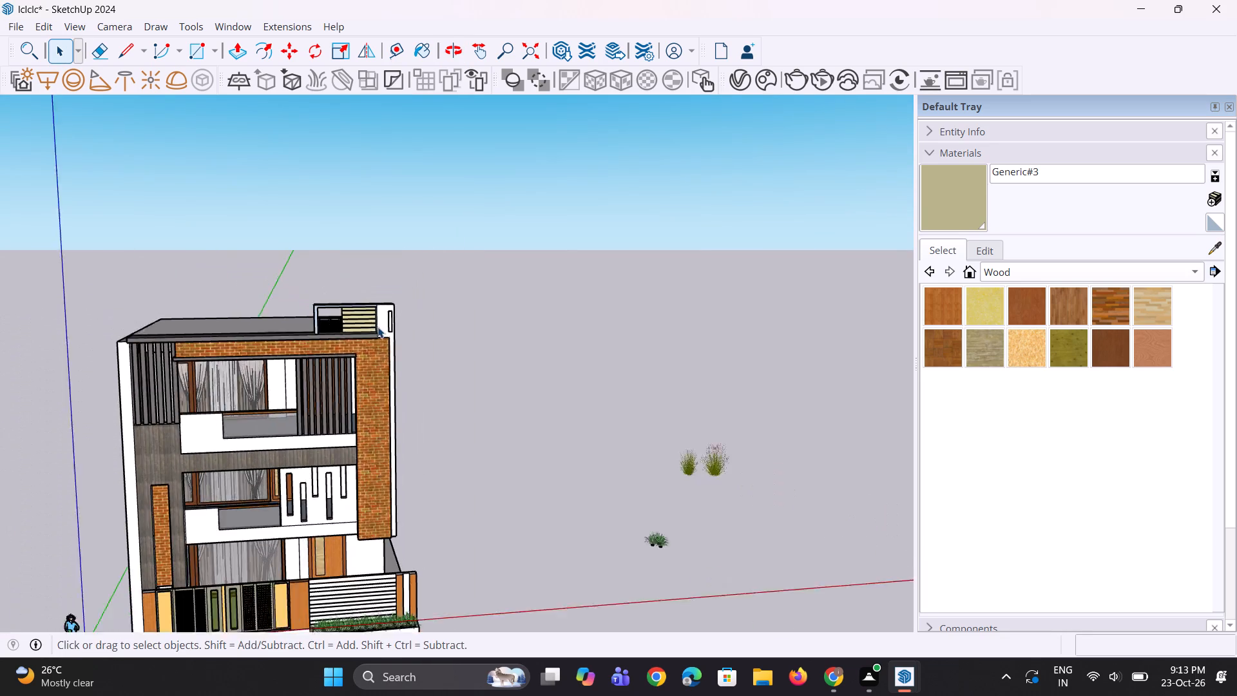
{"action": "middle_click_drag", "start_coordinate": [361, 346], "coordinate": [342, 352]}
{"action": "scroll", "coordinate": [323, 355], "scroll_direction": "up", "scroll_amount": 5}
{"action": "middle_click_drag", "start_coordinate": [182, 327], "coordinate": [188, 362]}
{"action": "scroll", "coordinate": [182, 327], "scroll_direction": "up", "scroll_amount": 1}
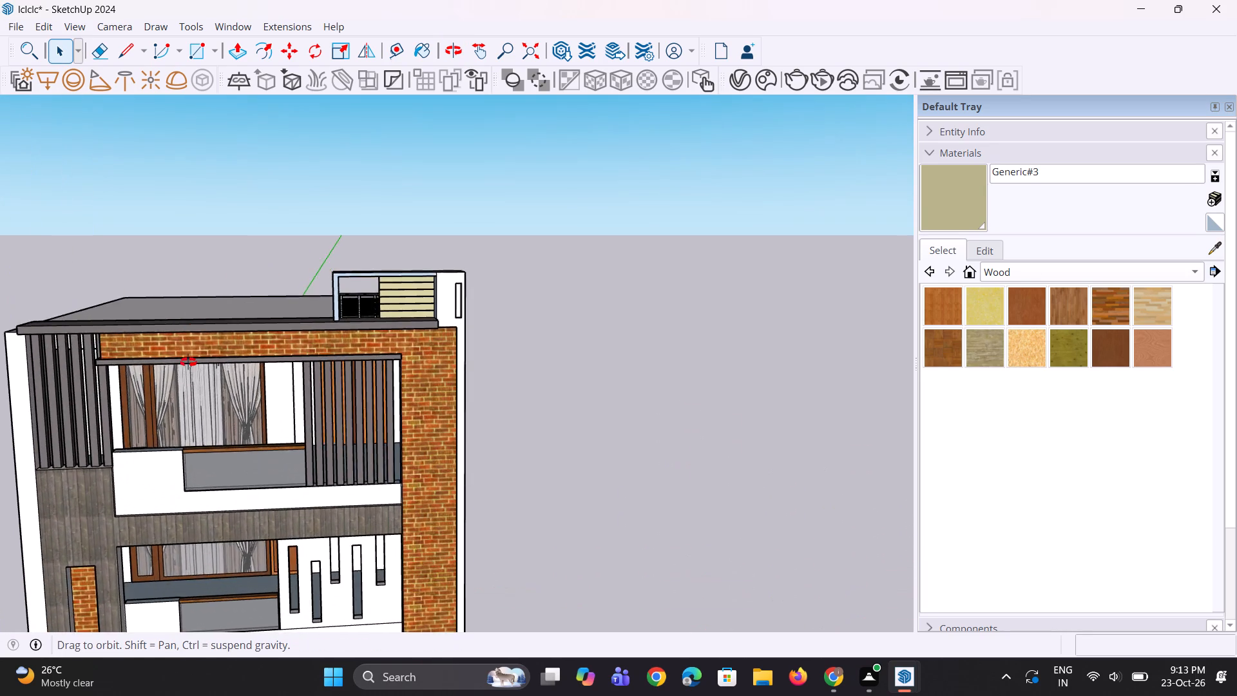
{"action": "middle_click_drag", "start_coordinate": [188, 362], "coordinate": [294, 331]}
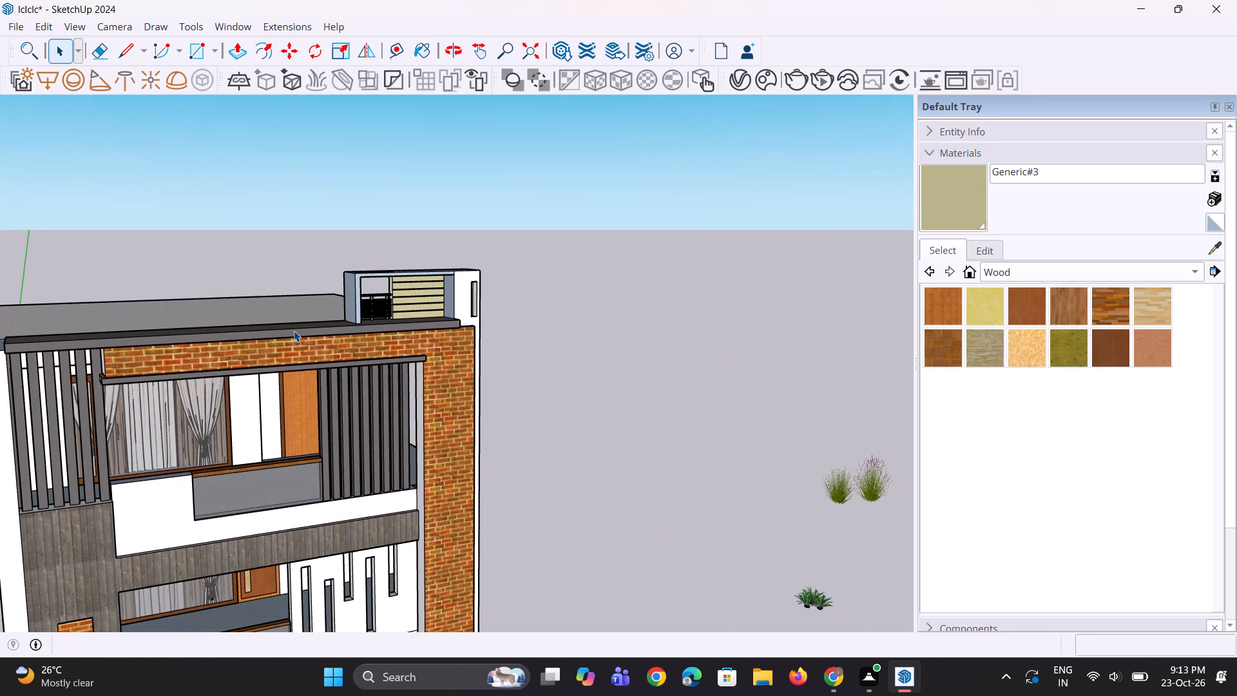
{"action": "scroll", "coordinate": [294, 331], "scroll_direction": "down", "scroll_amount": 2}
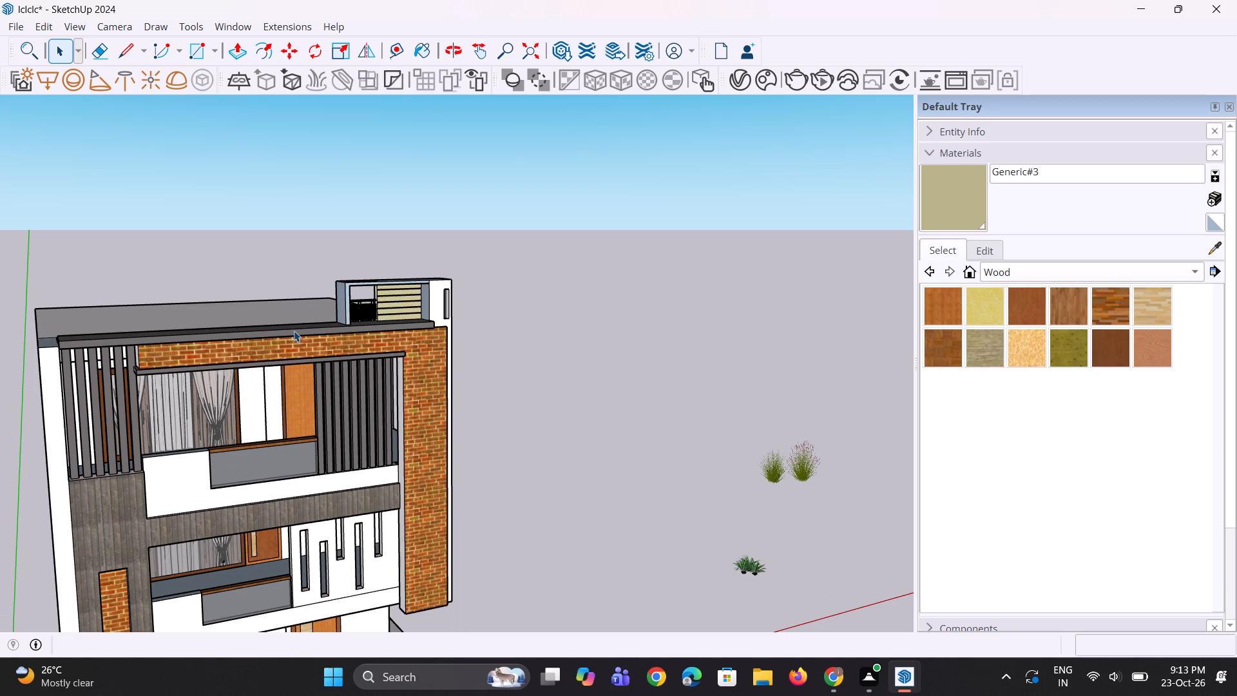
{"action": "scroll", "coordinate": [295, 330], "scroll_direction": "down", "scroll_amount": 1}
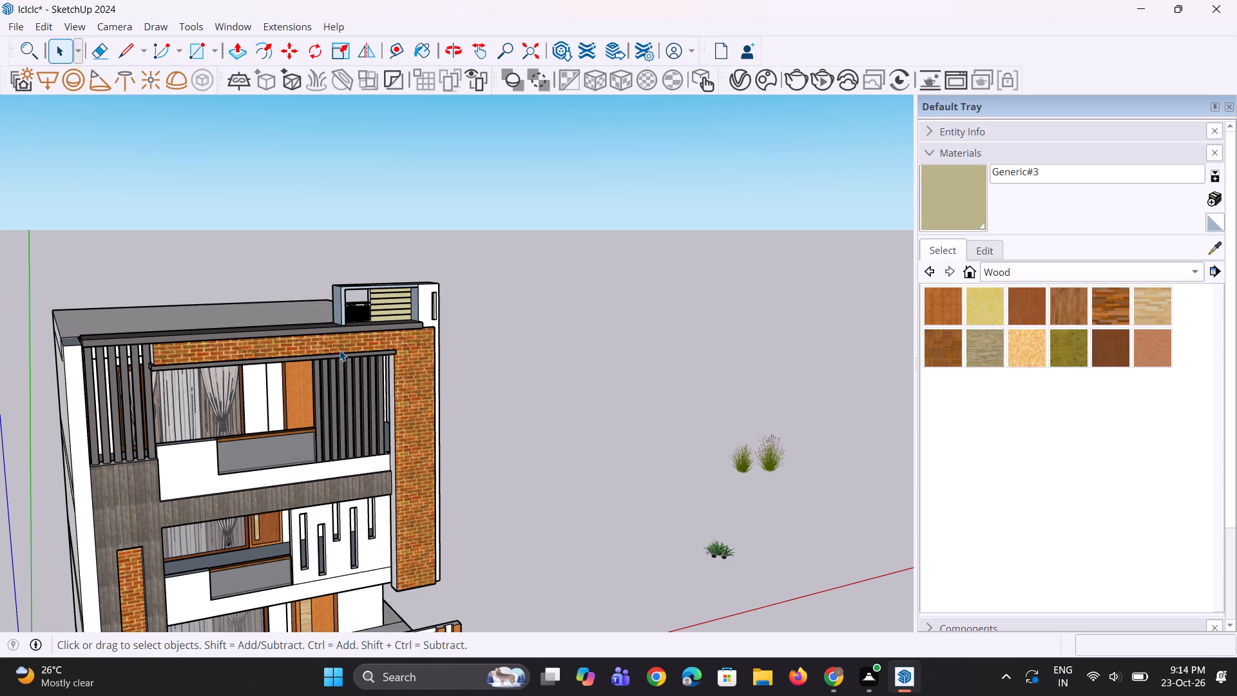
{"action": "scroll", "coordinate": [387, 357], "scroll_direction": "down", "scroll_amount": 3}
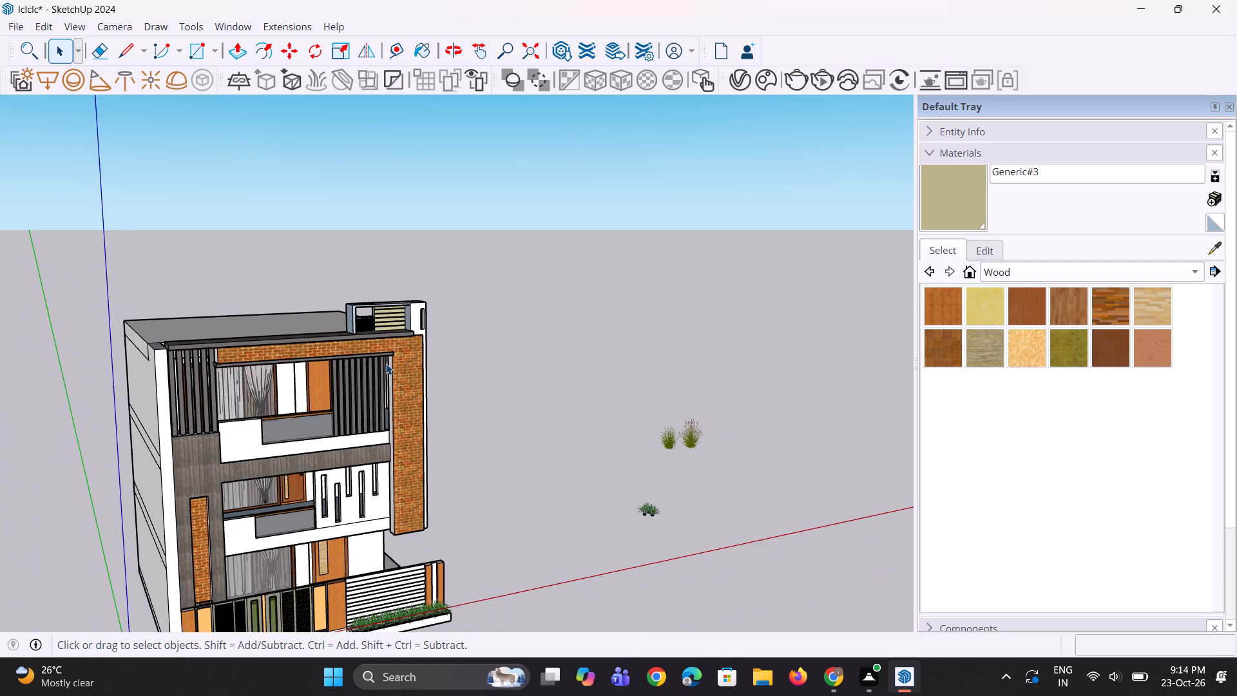
{"action": "scroll", "coordinate": [386, 363], "scroll_direction": "down", "scroll_amount": 4}
{"action": "middle_click_drag", "start_coordinate": [386, 364], "coordinate": [366, 347]}
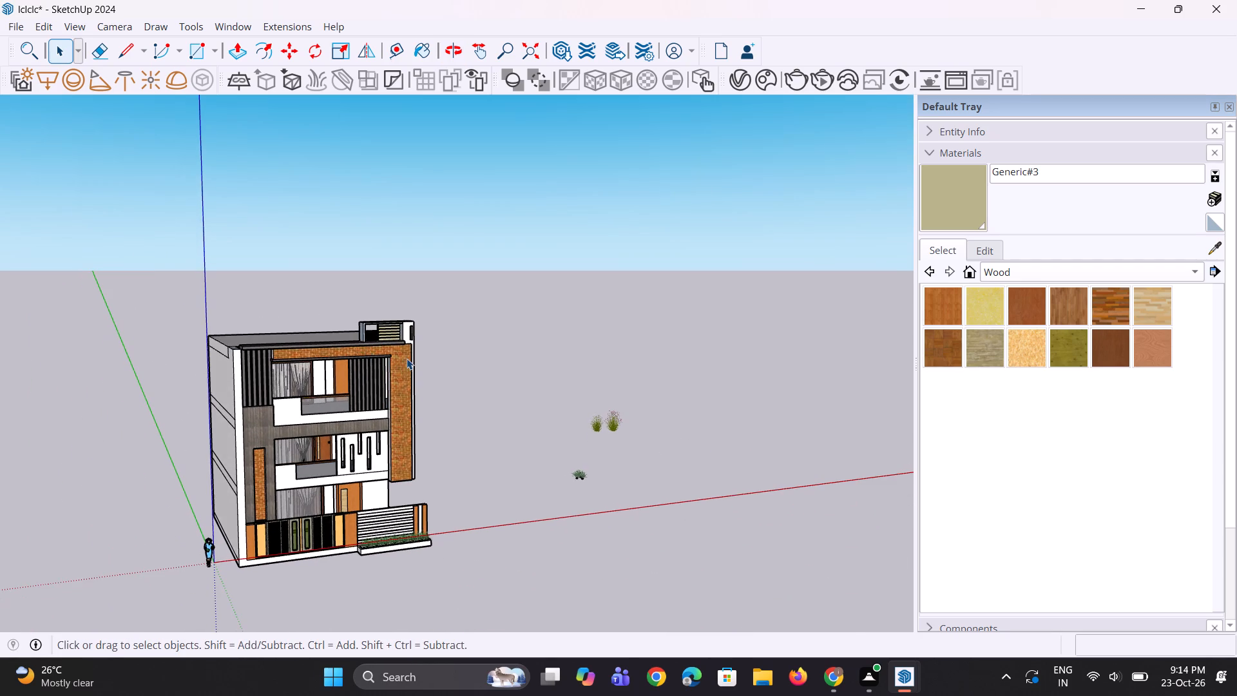
{"action": "scroll", "coordinate": [407, 358], "scroll_direction": "down", "scroll_amount": 4}
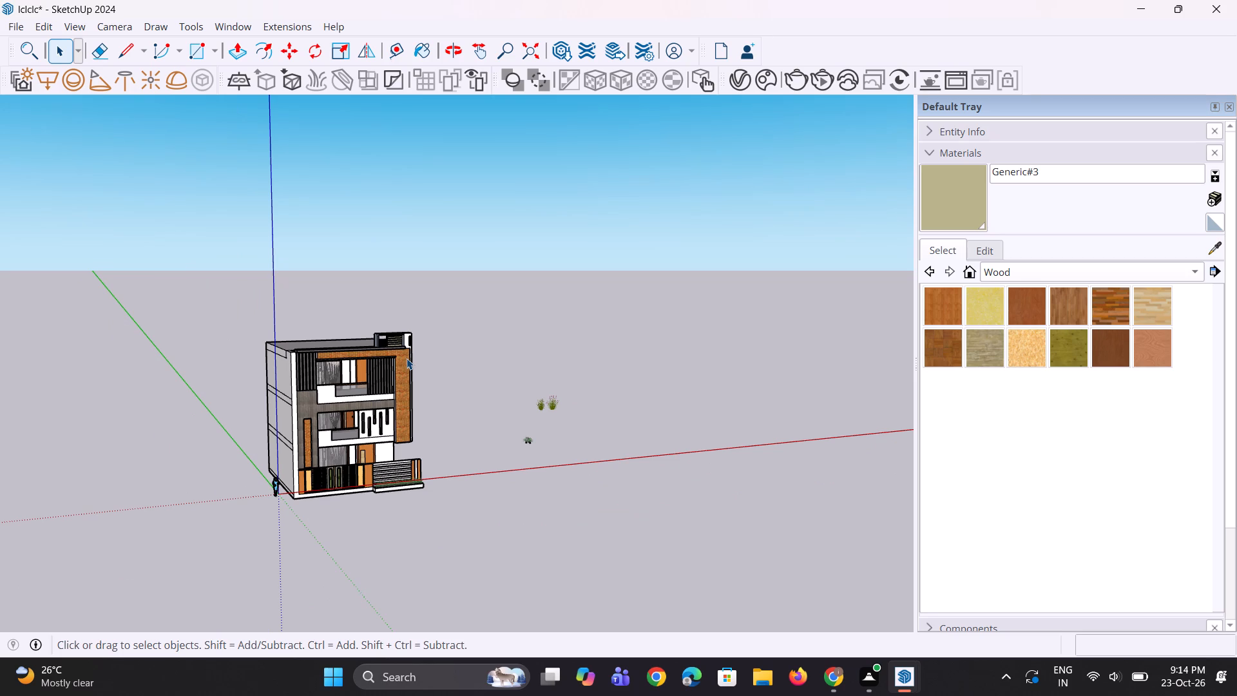
Examine the whole front elevation from several angles and distances, ending on the top-floor balcony and its rear wall.
{"action": "scroll", "coordinate": [407, 358], "scroll_direction": "down", "scroll_amount": 4}
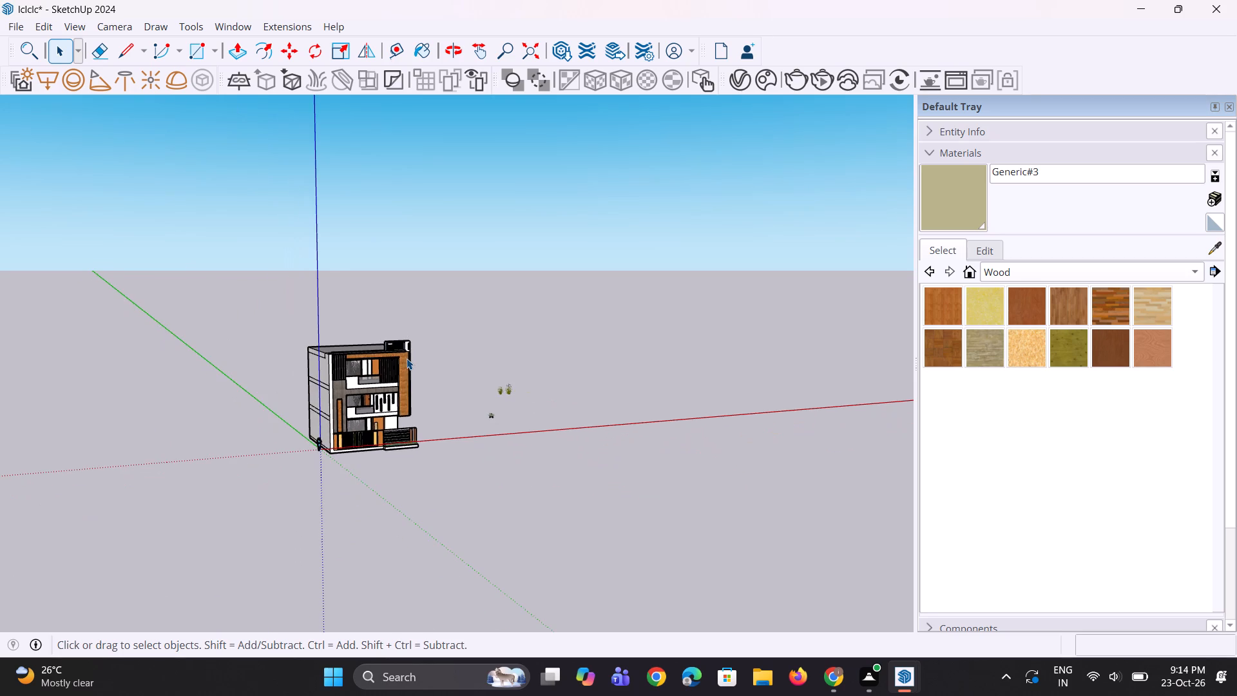
{"action": "scroll", "coordinate": [352, 333], "scroll_direction": "up", "scroll_amount": 8}
{"action": "middle_click_drag", "start_coordinate": [479, 393], "coordinate": [410, 388]}
{"action": "key", "text": "space"}
{"action": "scroll", "coordinate": [479, 393], "scroll_direction": "up", "scroll_amount": 1}
{"action": "scroll", "coordinate": [371, 356], "scroll_direction": "down", "scroll_amount": 3}
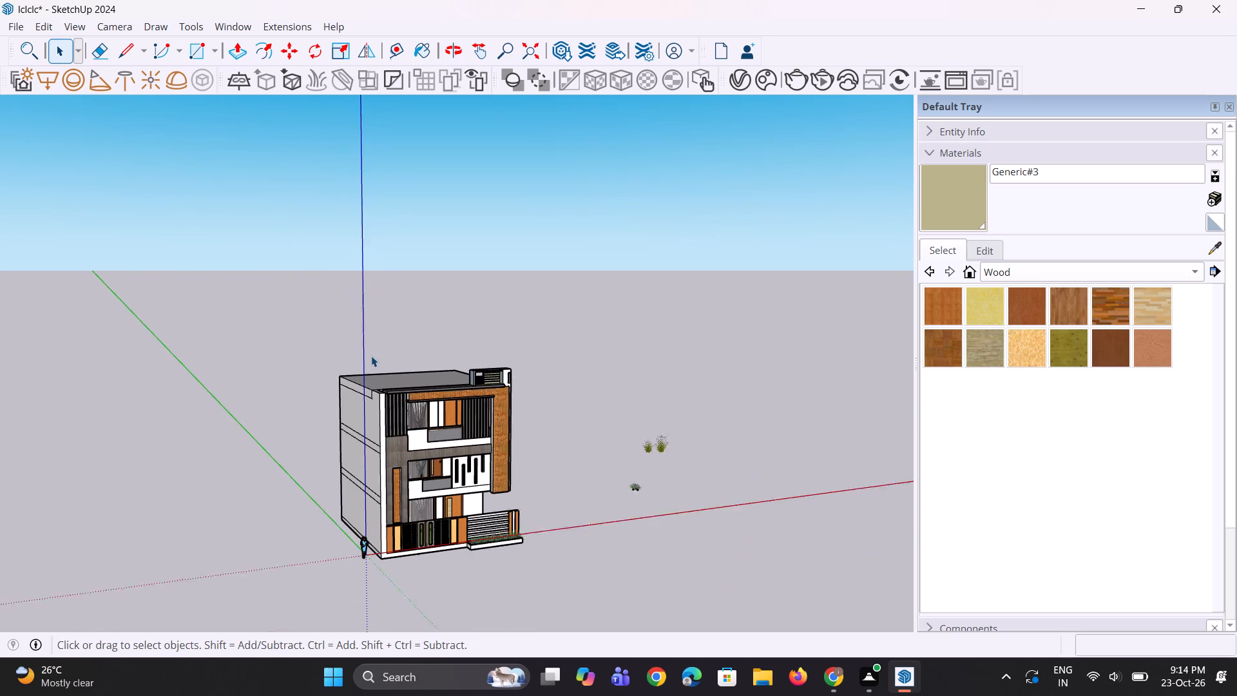
{"action": "scroll", "coordinate": [371, 356], "scroll_direction": "down", "scroll_amount": 2}
{"action": "middle_click_drag", "start_coordinate": [439, 388], "coordinate": [399, 372]}
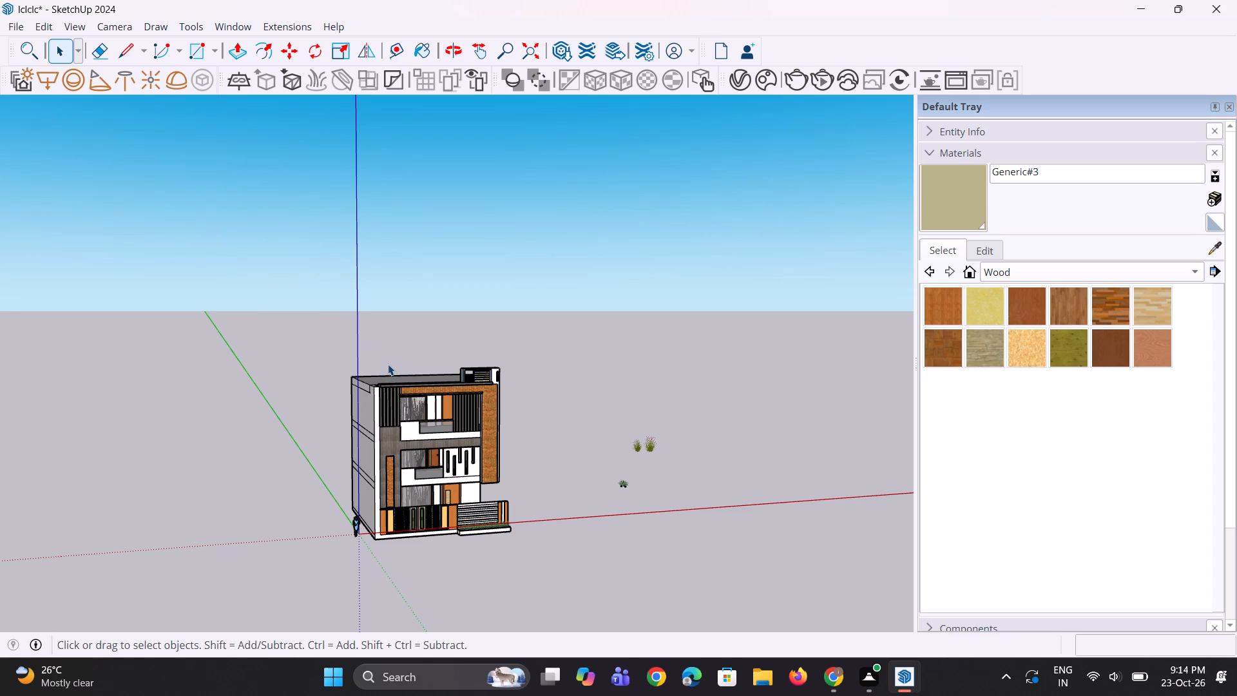
{"action": "scroll", "coordinate": [388, 364], "scroll_direction": "down", "scroll_amount": 4}
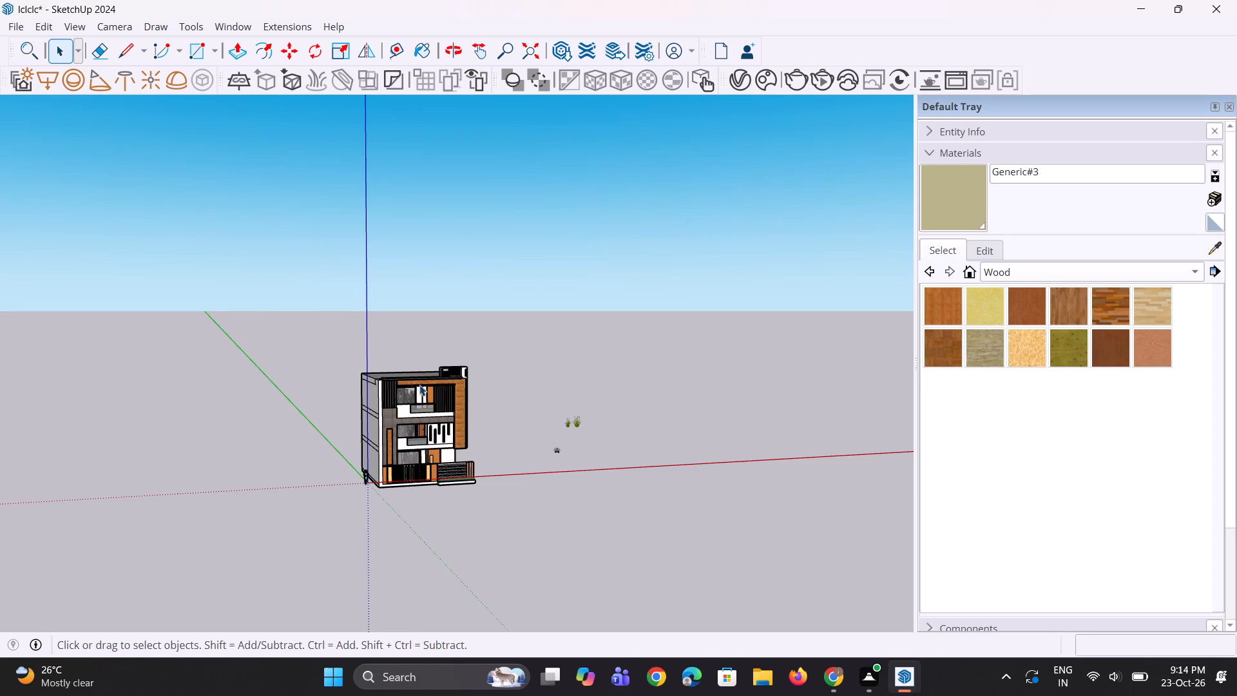
{"action": "middle_click_drag", "start_coordinate": [419, 385], "coordinate": [382, 380]}
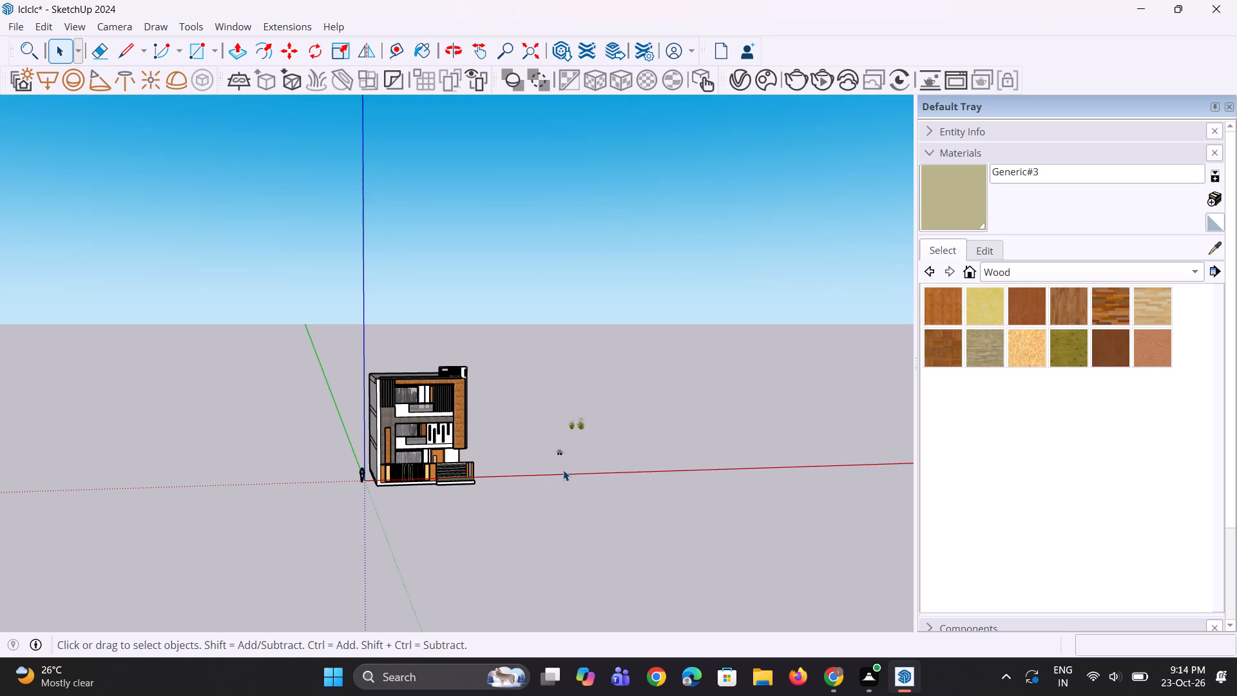
{"action": "scroll", "coordinate": [644, 343], "scroll_direction": "up", "scroll_amount": 3}
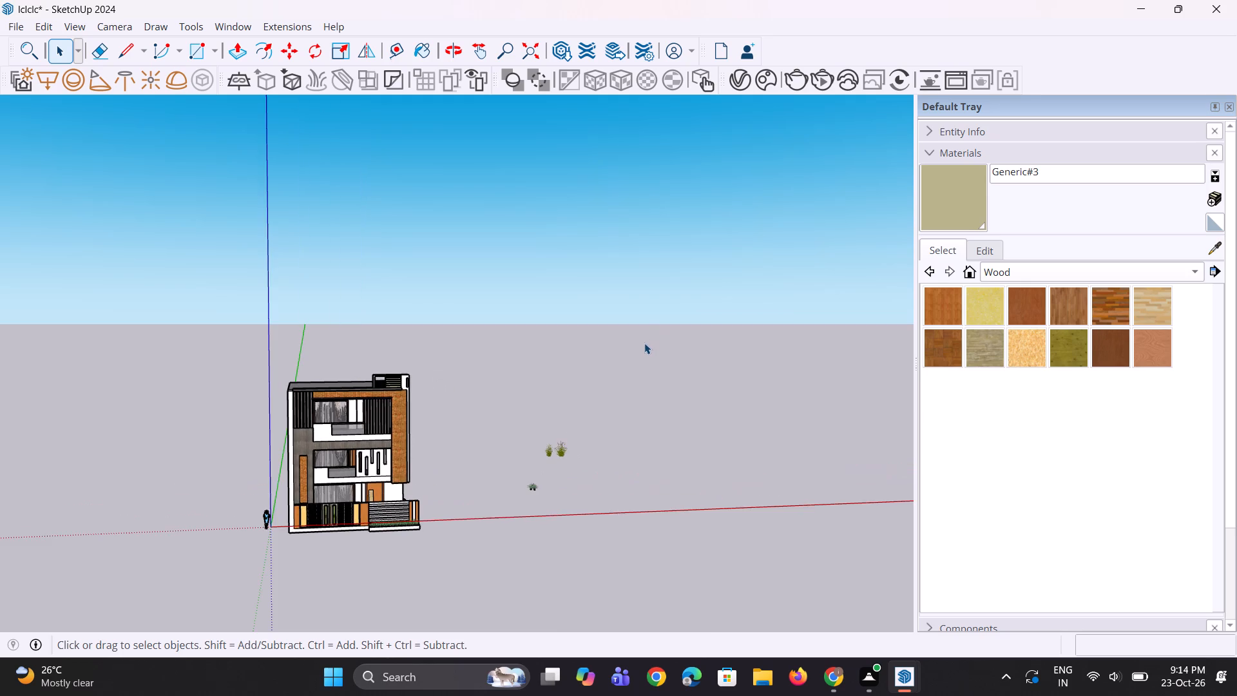
{"action": "scroll", "coordinate": [644, 343], "scroll_direction": "up", "scroll_amount": 3}
{"action": "scroll", "coordinate": [423, 379], "scroll_direction": "up", "scroll_amount": 5}
{"action": "scroll", "coordinate": [214, 472], "scroll_direction": "up", "scroll_amount": 7}
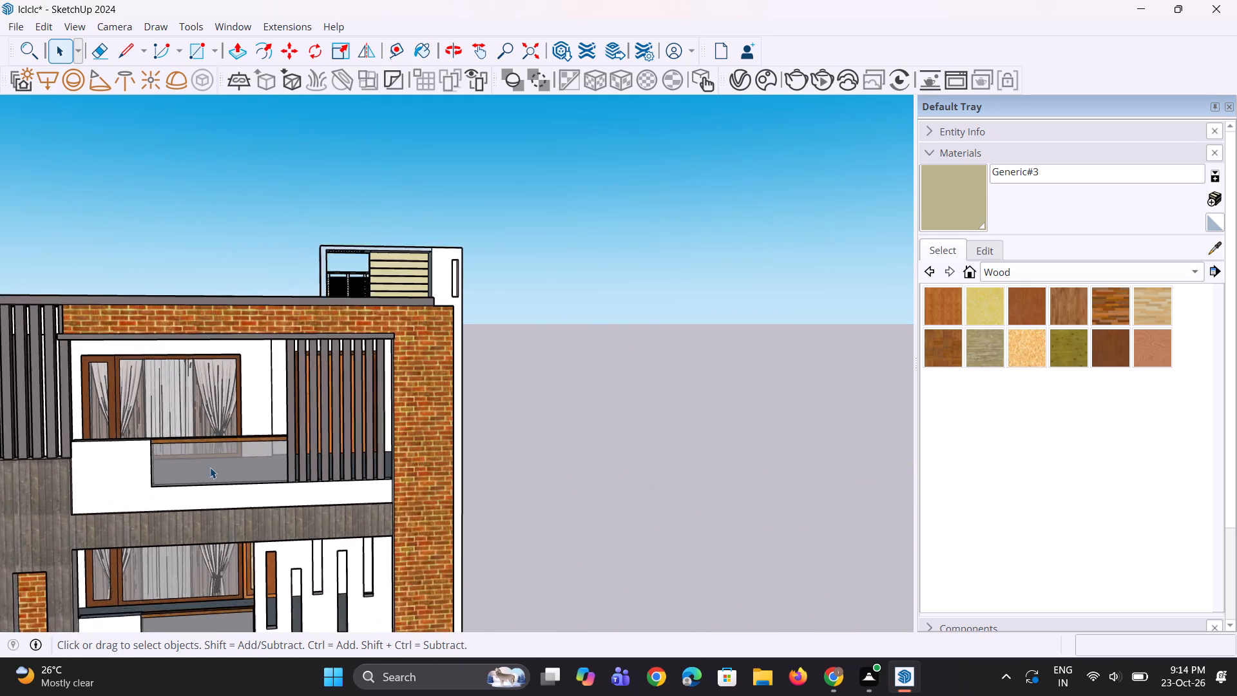
{"action": "middle_click", "coordinate": [209, 467]}
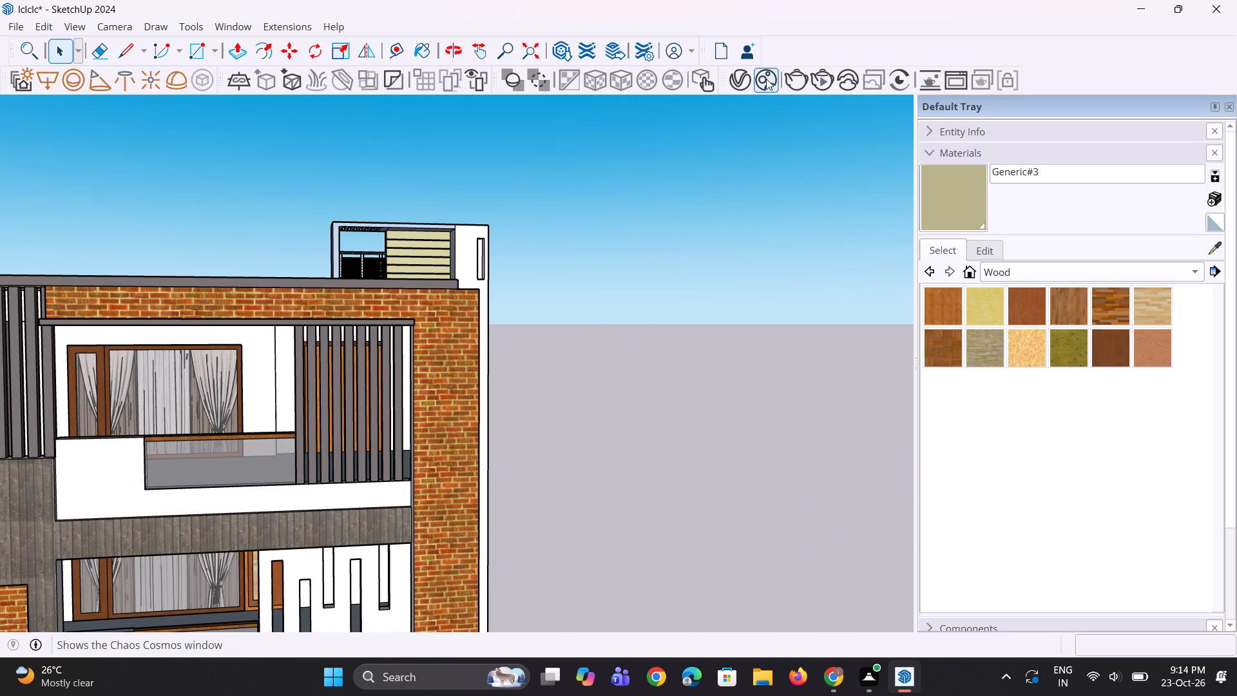
Create a new generic V-Ray material with a pale cream-yellow diffuse colour, slightly darkened from RGB 0.874, 0.859, 0.682.
{"action": "left_click", "coordinate": [749, 83]}
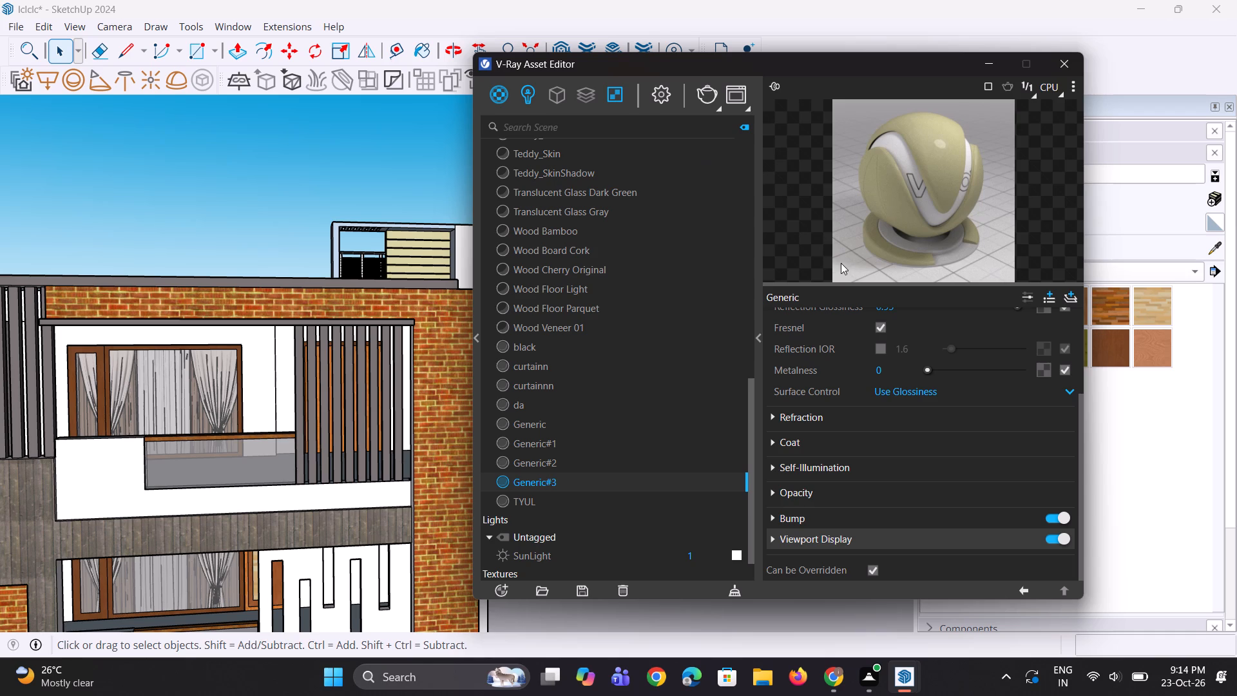
{"action": "right_click", "coordinate": [506, 100]}
{"action": "left_click", "coordinate": [519, 127]}
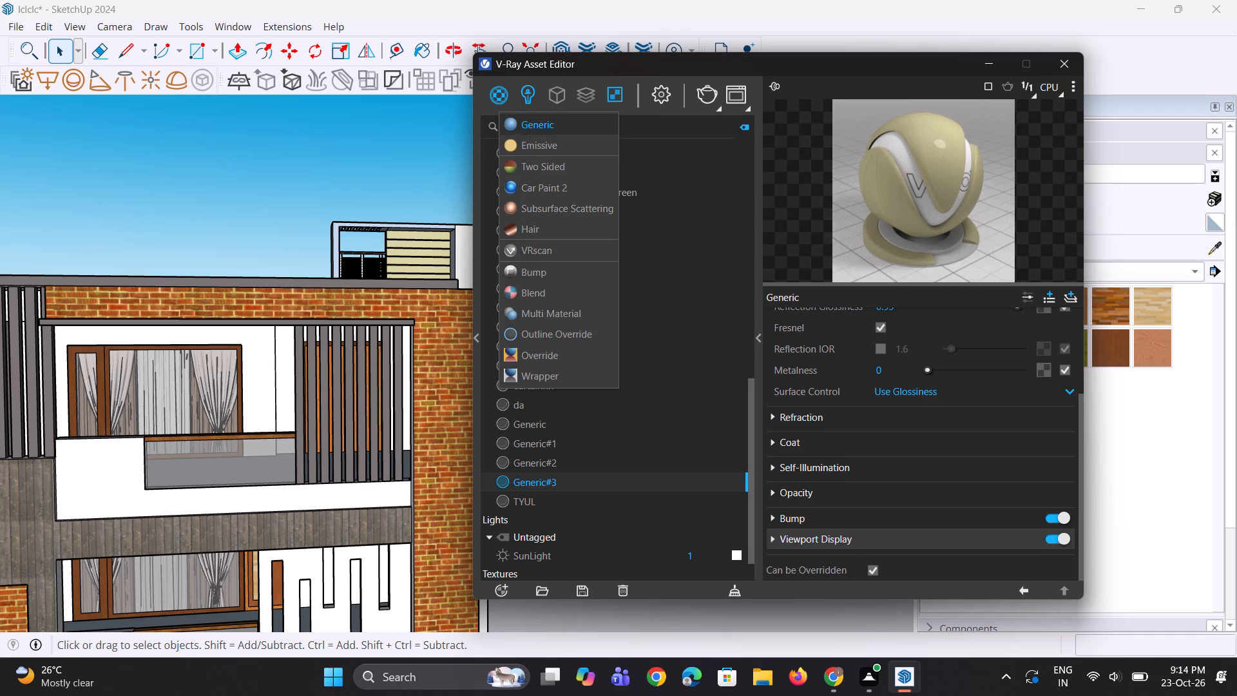
{"action": "left_click", "coordinate": [895, 369]}
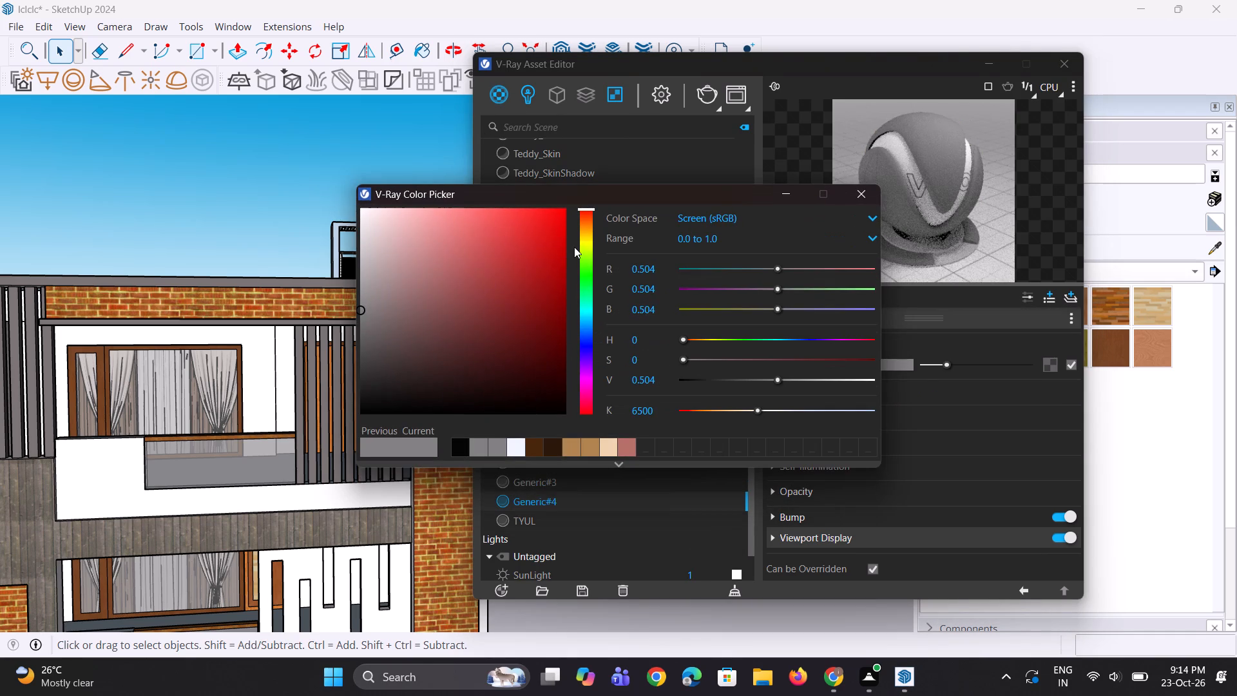
{"action": "left_click", "coordinate": [584, 240]}
{"action": "left_click_drag", "start_coordinate": [463, 238], "coordinate": [427, 245]}
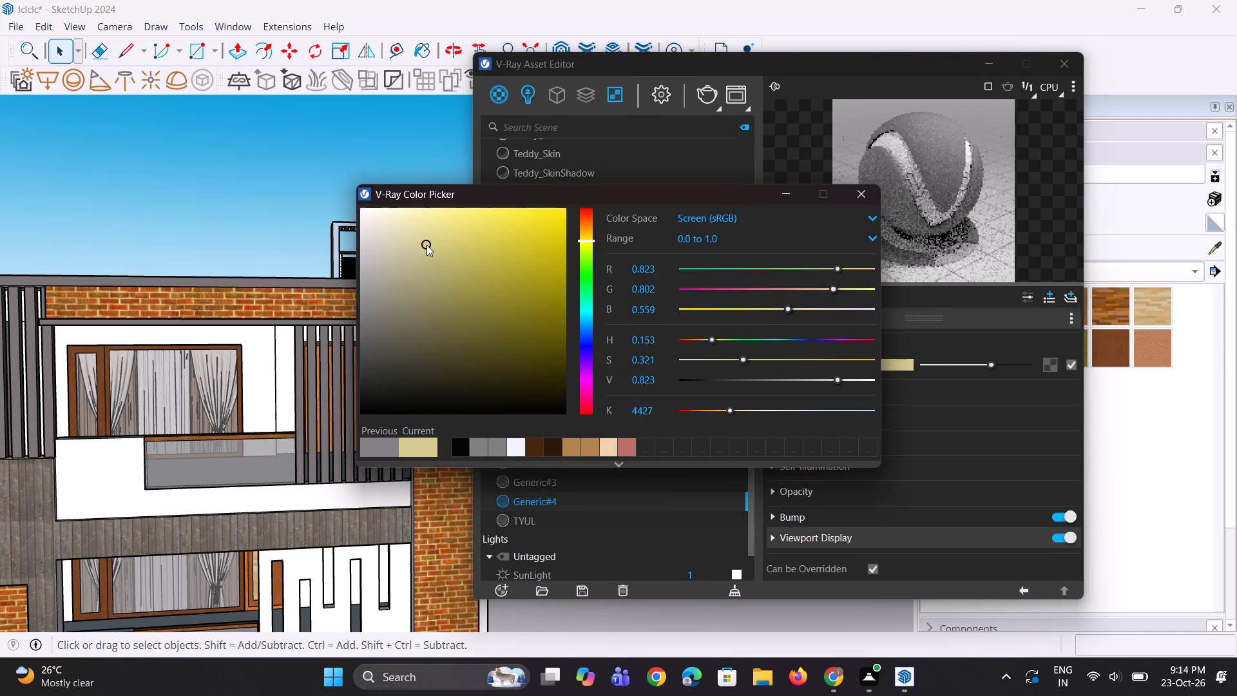
{"action": "left_click_drag", "start_coordinate": [427, 245], "coordinate": [425, 245]}
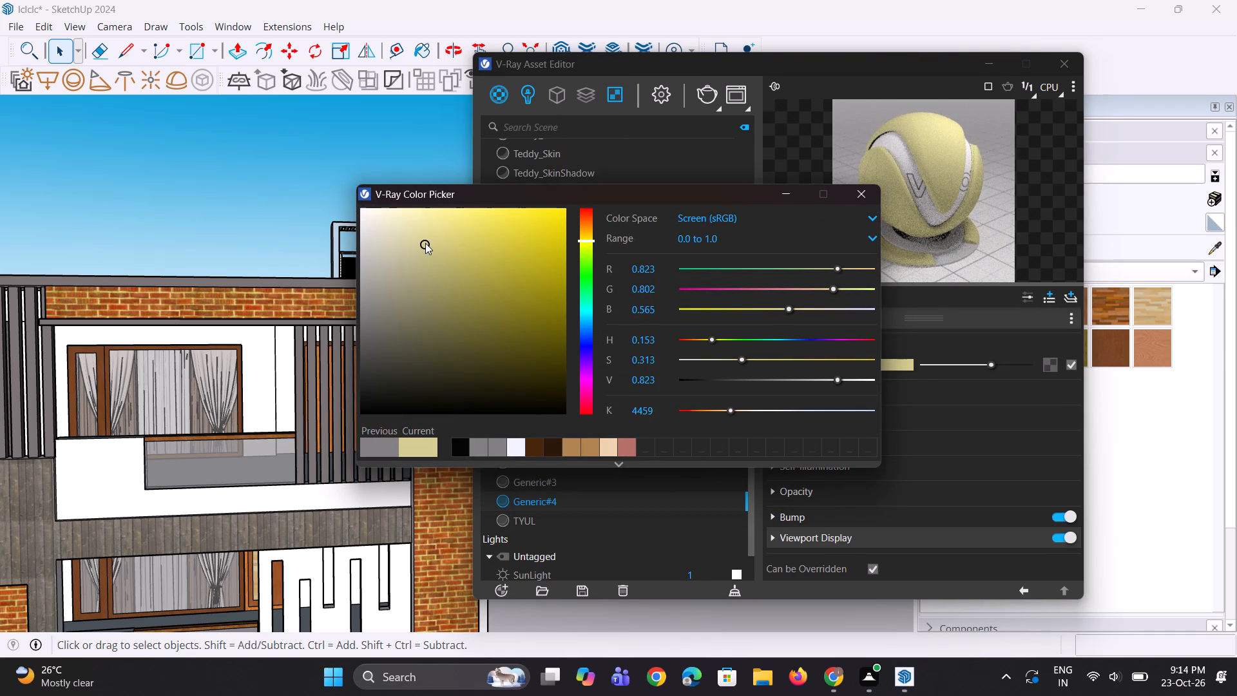
{"action": "left_click_drag", "start_coordinate": [424, 242], "coordinate": [406, 235]}
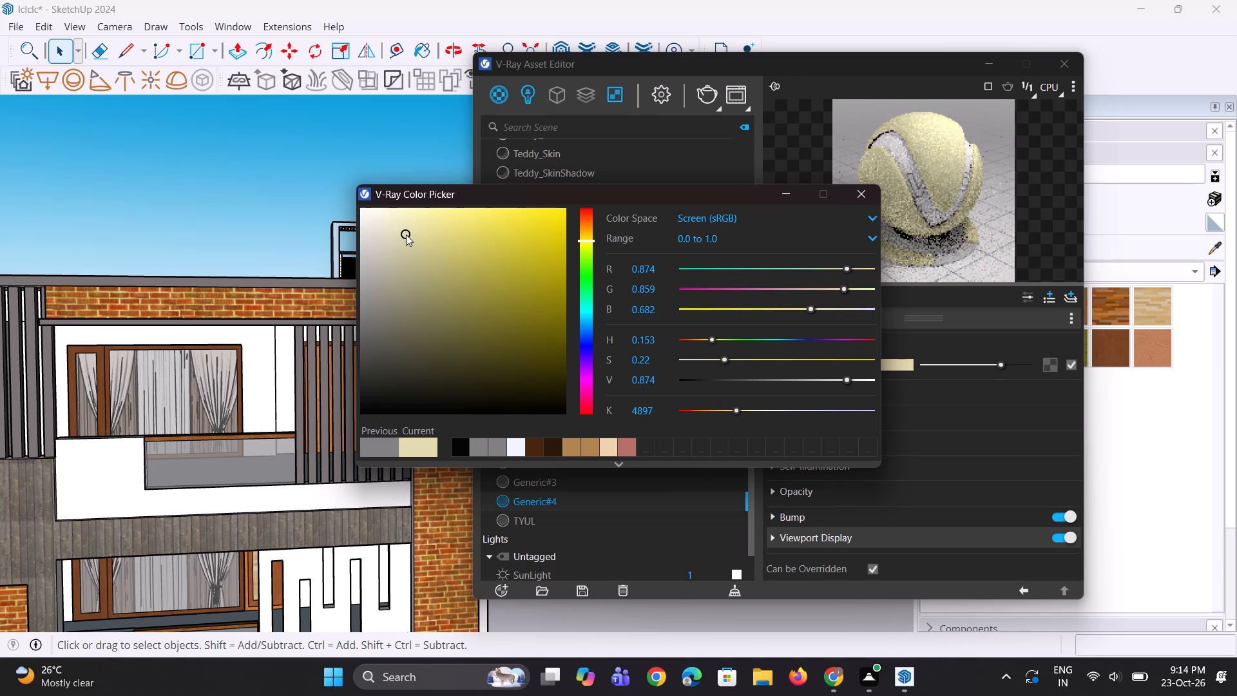
{"action": "left_click", "coordinate": [805, 188]}
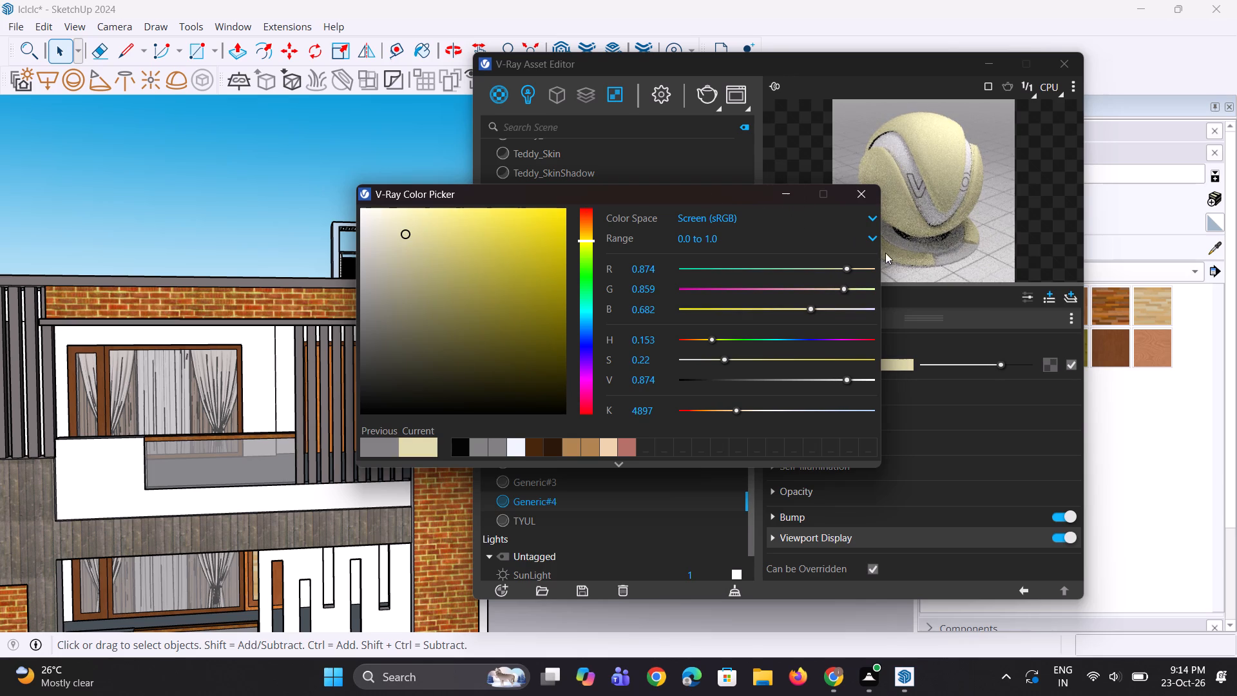
{"action": "left_click", "coordinate": [788, 193]}
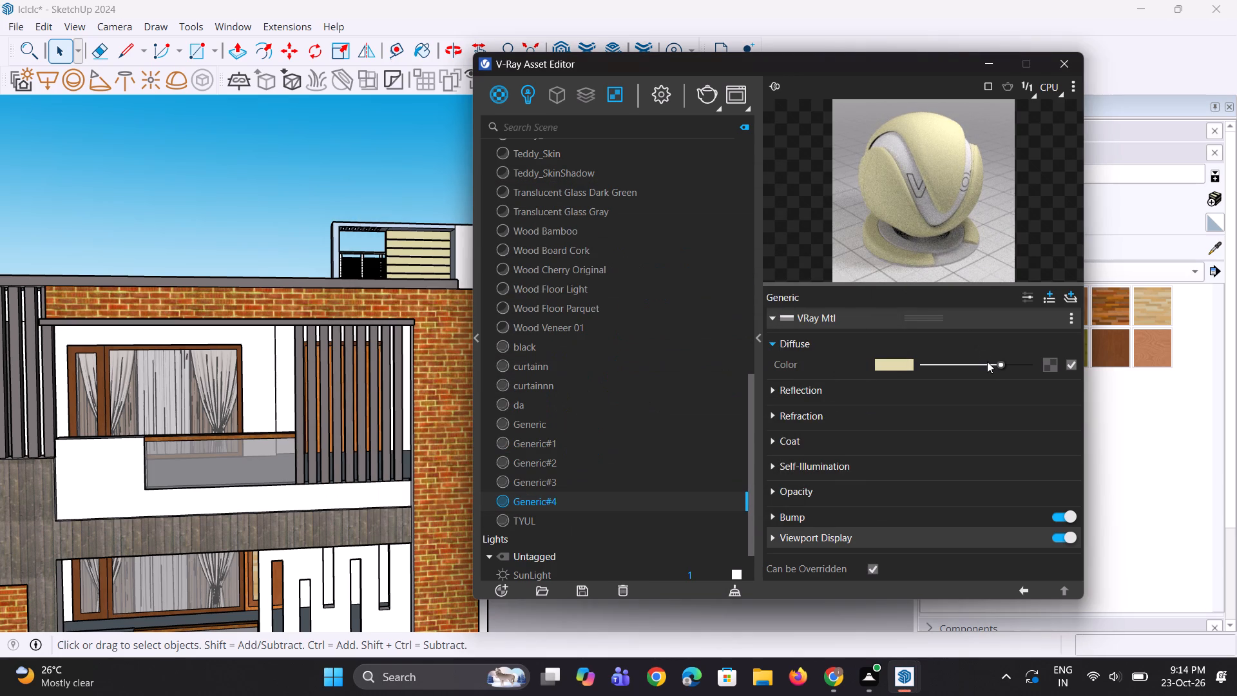
{"action": "left_click", "coordinate": [988, 362]}
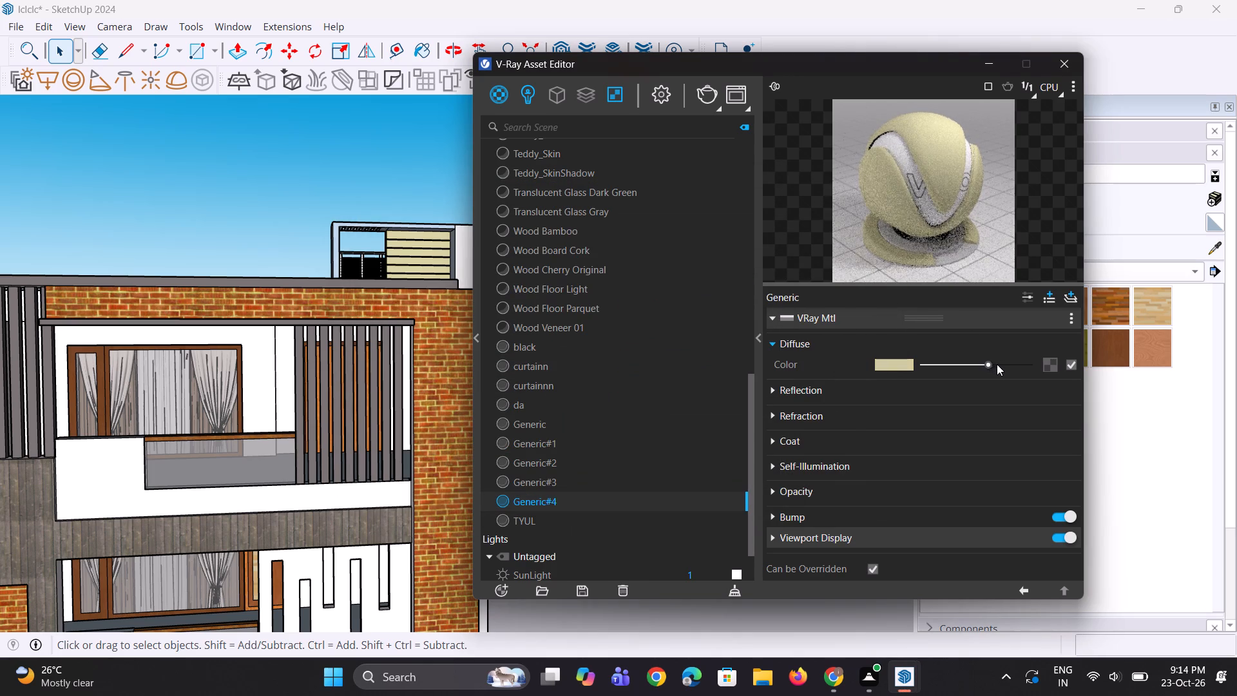
{"action": "left_click", "coordinate": [997, 364]}
Give the new cream material a dark grey reflection colour and a reflection glossiness of 0.95.
{"action": "left_click", "coordinate": [851, 397]}
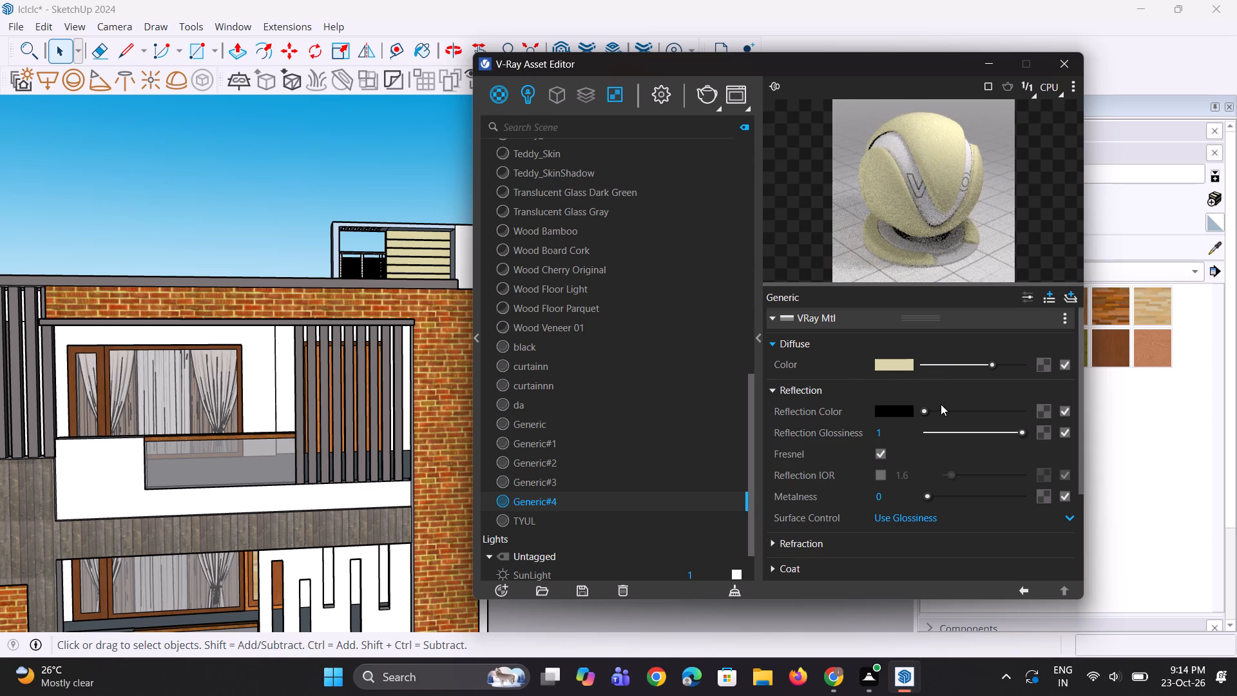
{"action": "left_click", "coordinate": [935, 412]}
{"action": "left_click_drag", "start_coordinate": [903, 424], "coordinate": [885, 427]}
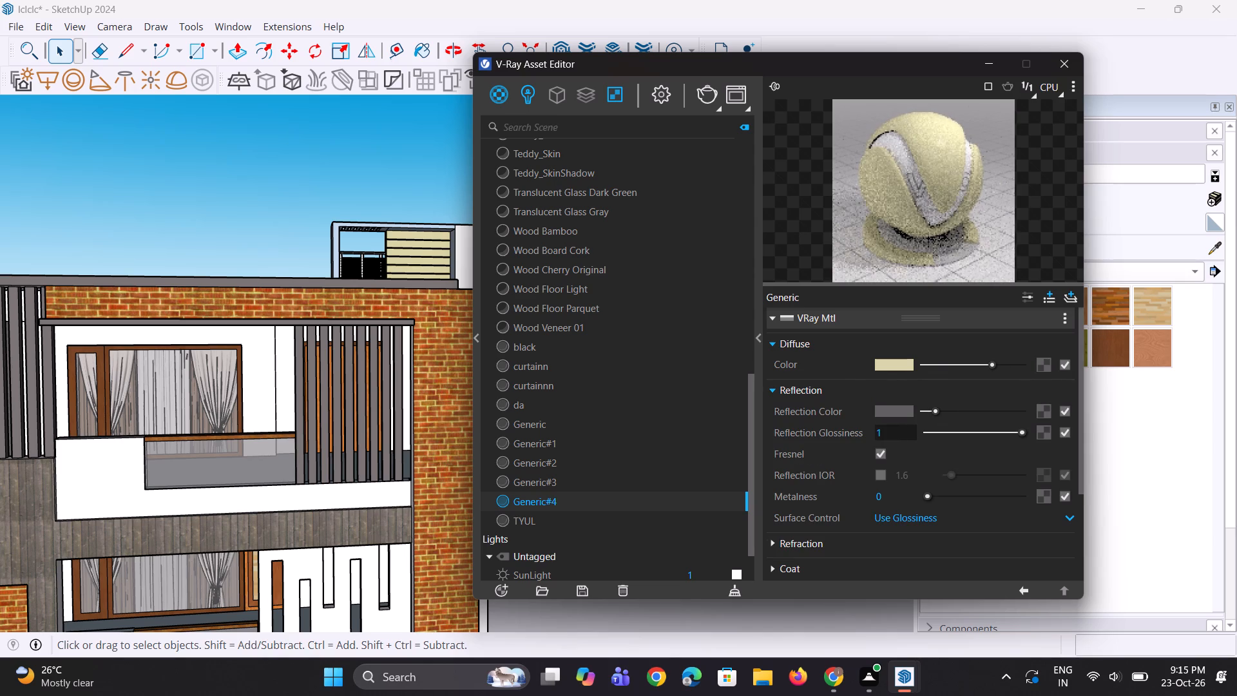
{"action": "left_click_drag", "start_coordinate": [886, 428], "coordinate": [856, 434]}
{"action": "key", "text": "0"}
{"action": "key", "text": "period"}
{"action": "key", "text": "9"}
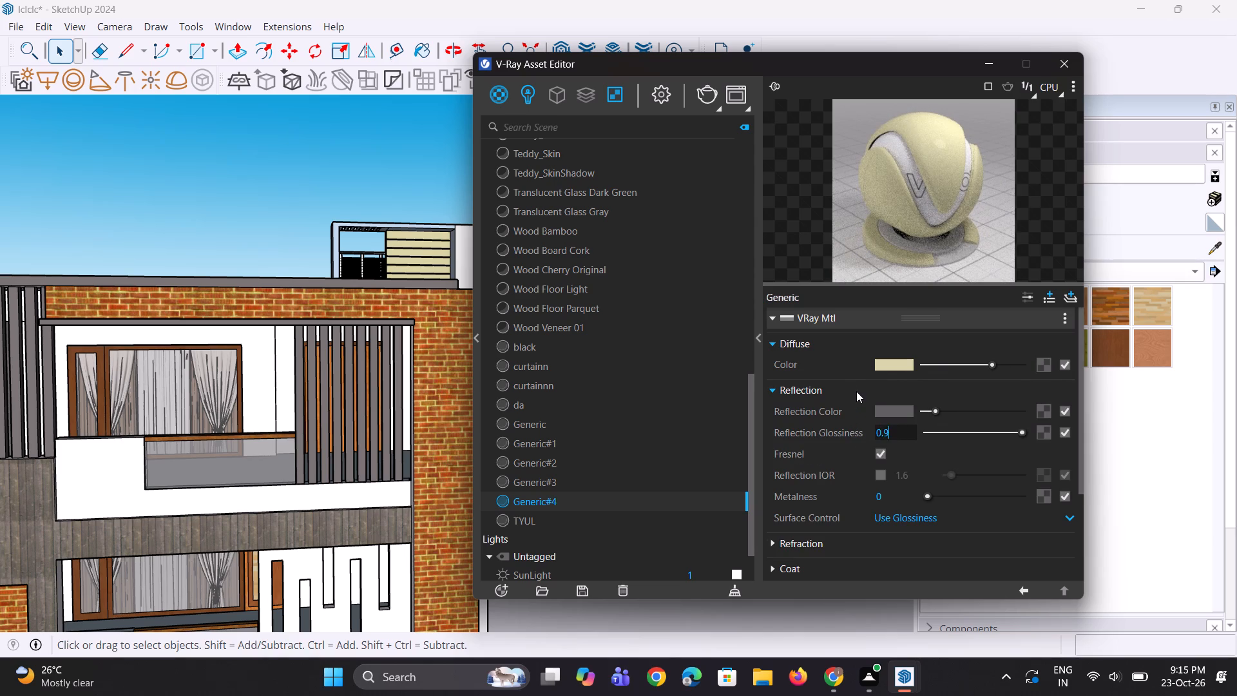
{"action": "key", "text": "5"}
{"action": "key", "text": "Return"}
{"action": "double_click", "coordinate": [922, 222]}
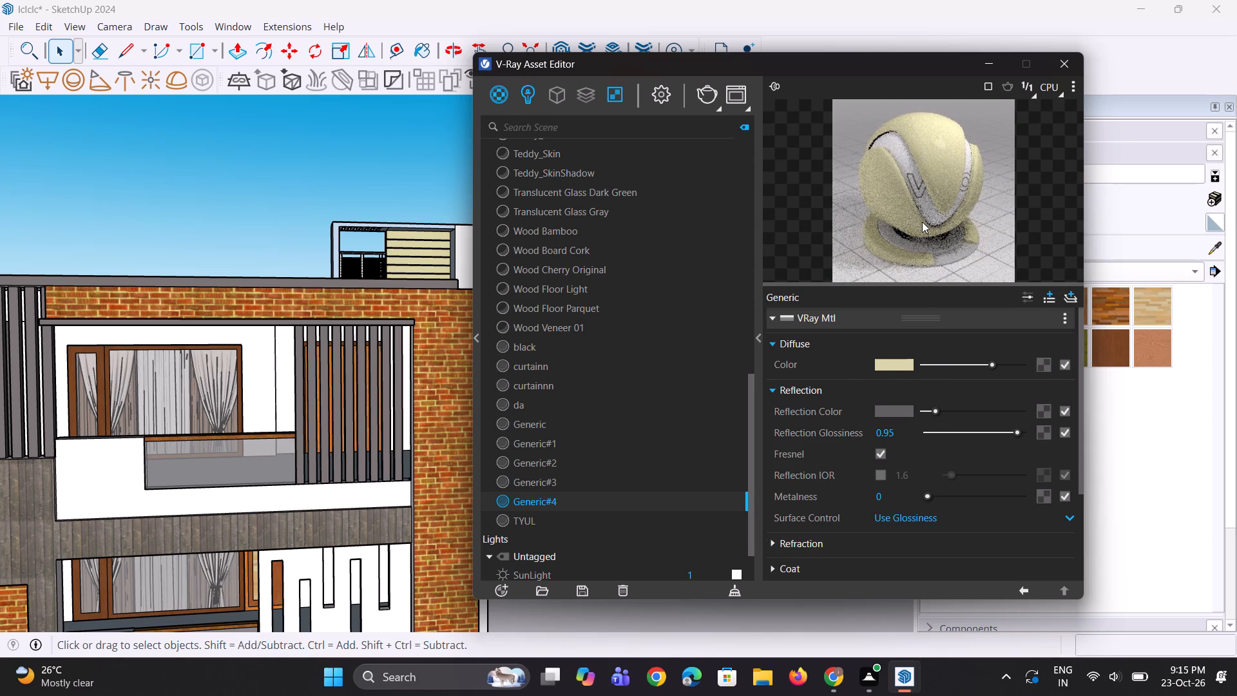
{"action": "left_click", "coordinate": [985, 69]}
Paint the recessed rear walls of the top-floor and middle-floor balconies with the new cream material Generic#4.
{"action": "left_click", "coordinate": [954, 190]}
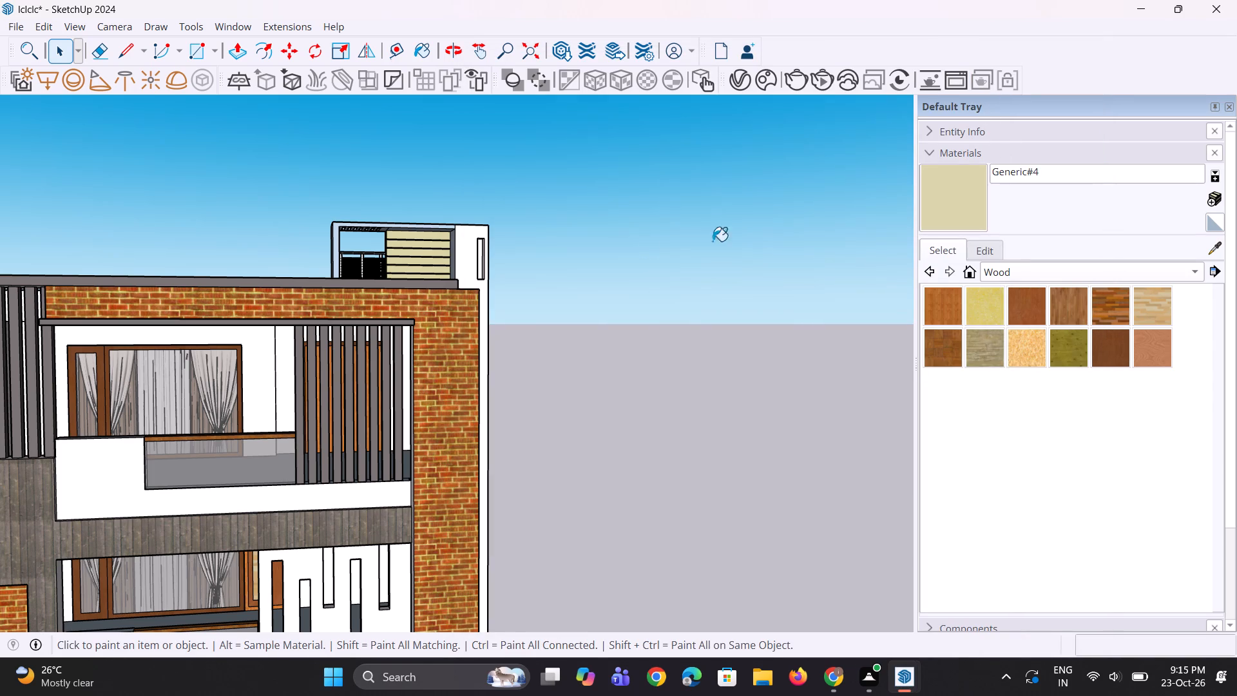
{"action": "scroll", "coordinate": [202, 345], "scroll_direction": "down", "scroll_amount": 7}
{"action": "middle_click_drag", "start_coordinate": [238, 410], "coordinate": [186, 412]}
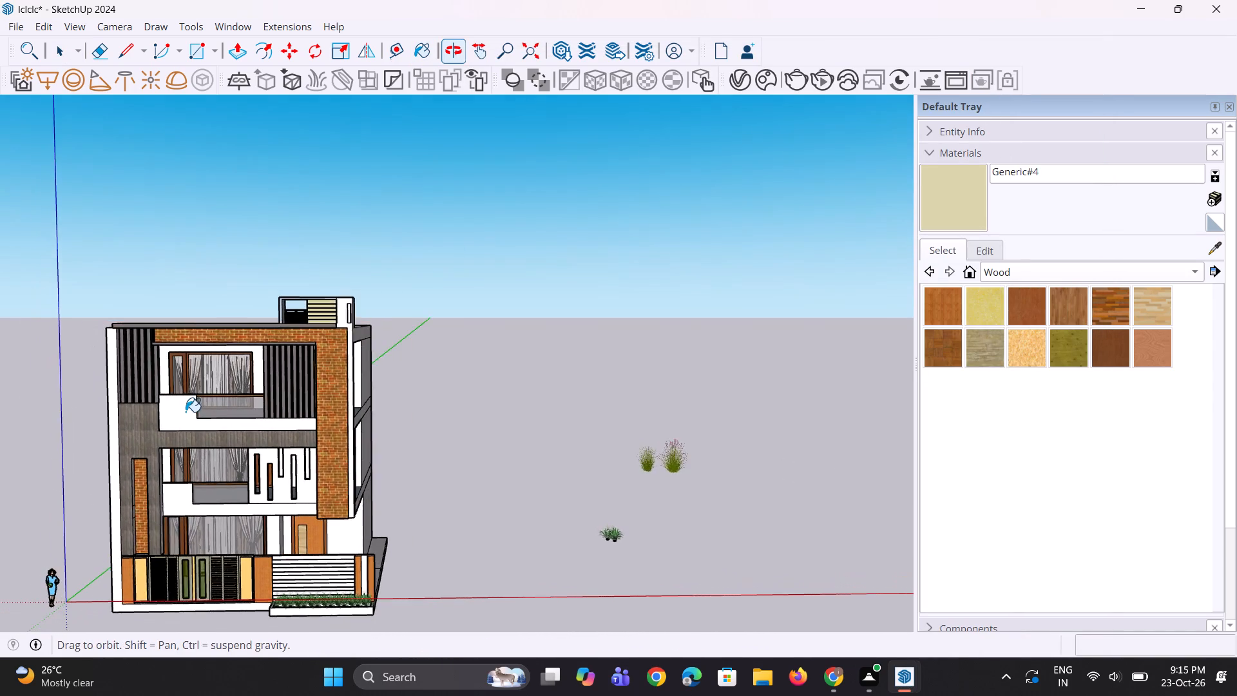
{"action": "scroll", "coordinate": [186, 407], "scroll_direction": "up", "scroll_amount": 6}
{"action": "left_click", "coordinate": [291, 373]}
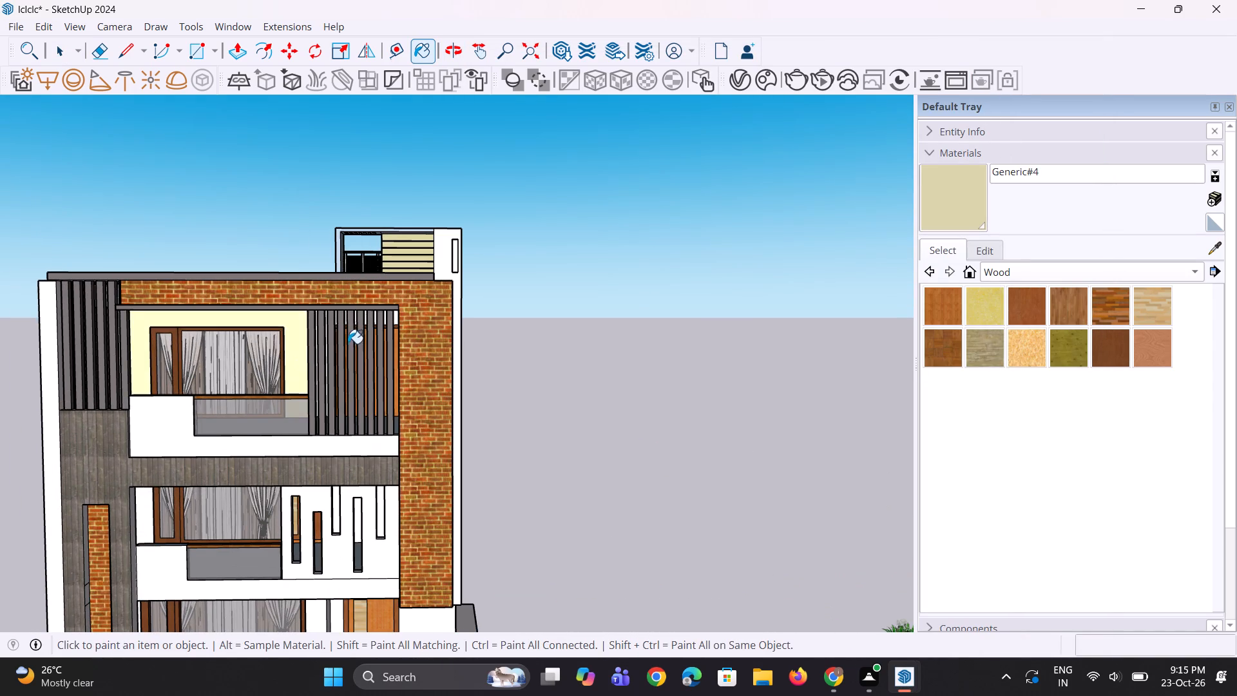
{"action": "scroll", "coordinate": [348, 343], "scroll_direction": "down", "scroll_amount": 5}
{"action": "scroll", "coordinate": [254, 487], "scroll_direction": "up", "scroll_amount": 16}
{"action": "middle_click_drag", "start_coordinate": [334, 426], "coordinate": [352, 422]}
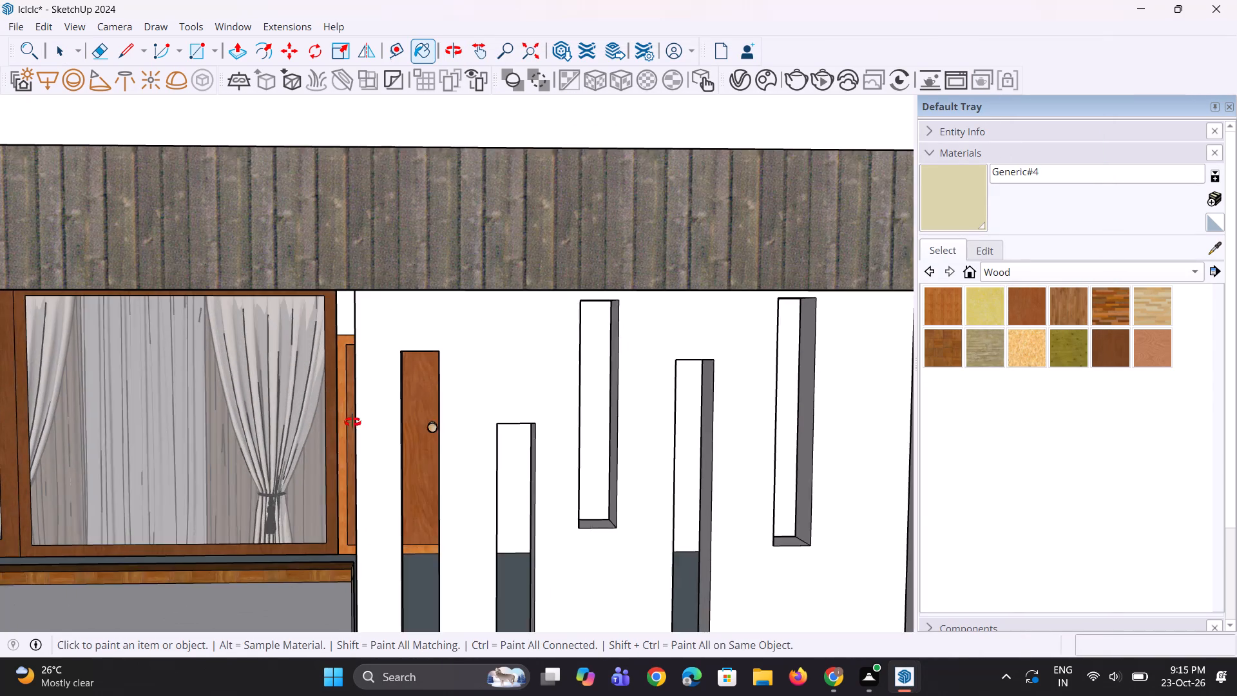
{"action": "middle_click_drag", "start_coordinate": [352, 422], "coordinate": [367, 417]}
{"action": "left_click", "coordinate": [350, 314]}
{"action": "scroll", "coordinate": [337, 396], "scroll_direction": "down", "scroll_amount": 9}
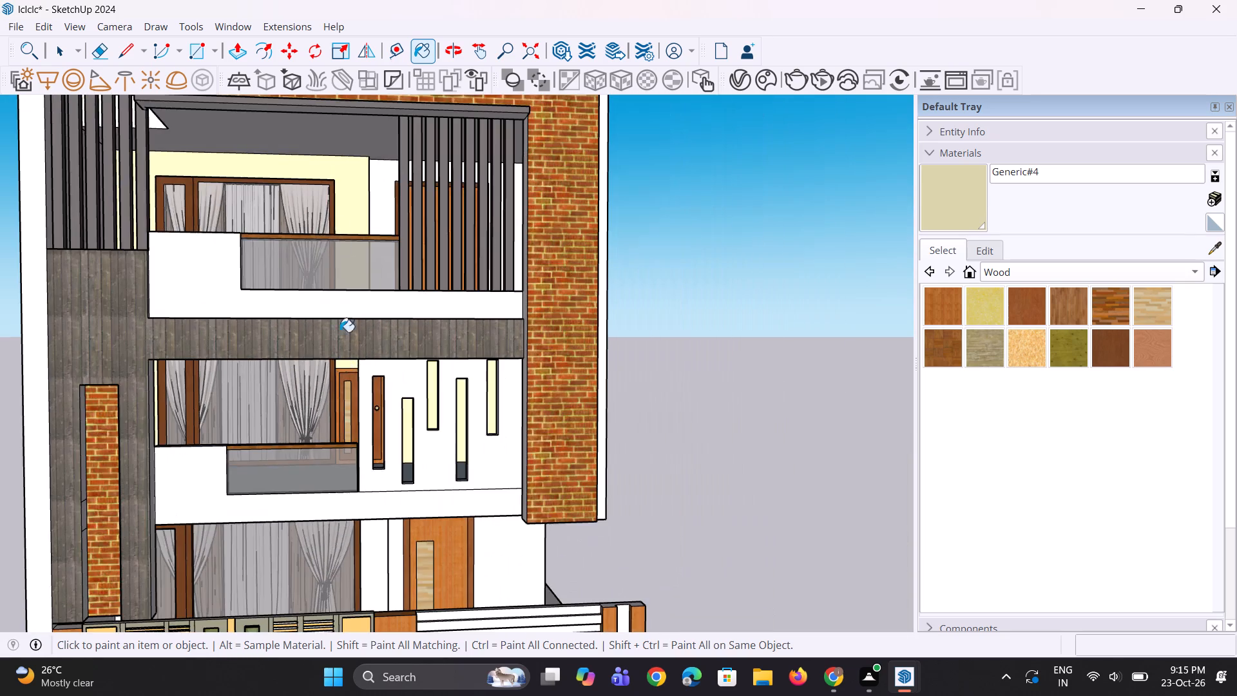
{"action": "middle_click_drag", "start_coordinate": [334, 234], "coordinate": [372, 206]}
{"action": "scroll", "coordinate": [379, 201], "scroll_direction": "up", "scroll_amount": 2}
{"action": "left_click", "coordinate": [379, 200]}
{"action": "scroll", "coordinate": [352, 291], "scroll_direction": "down", "scroll_amount": 5}
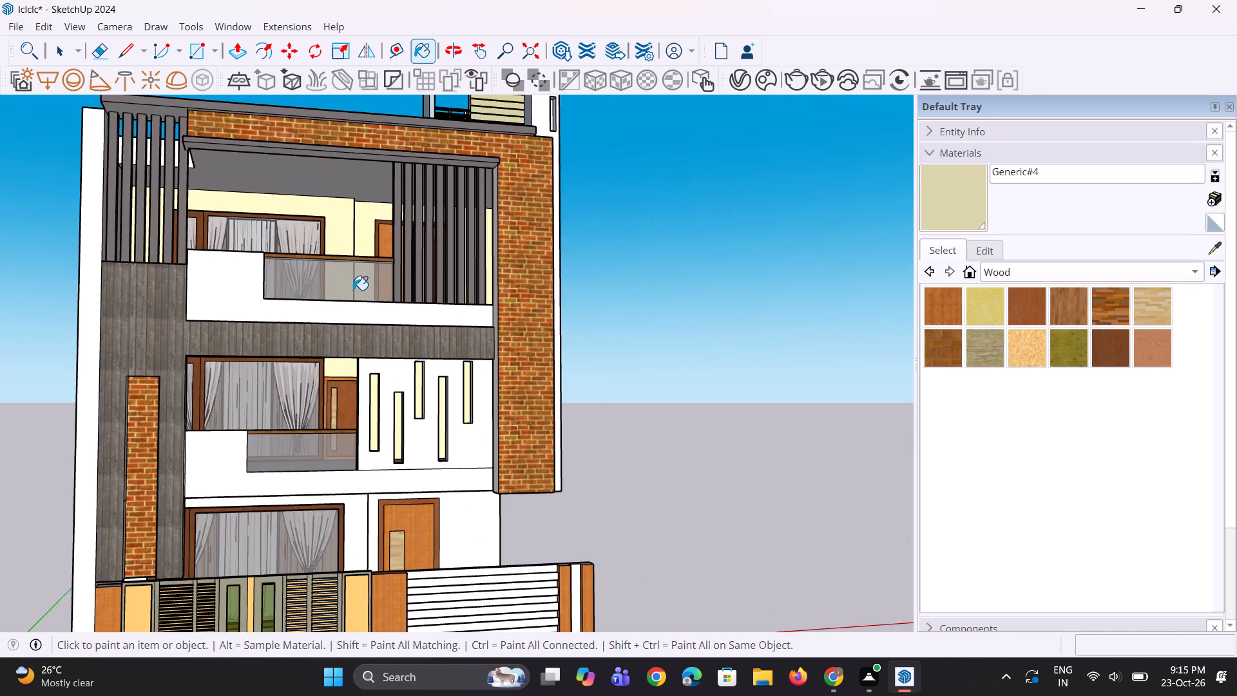
Paint the ground-floor front walls around the window and entrance door, plus the narrow return between them, with the cream material.
{"action": "scroll", "coordinate": [353, 290], "scroll_direction": "down", "scroll_amount": 9}
{"action": "scroll", "coordinate": [329, 392], "scroll_direction": "up", "scroll_amount": 8}
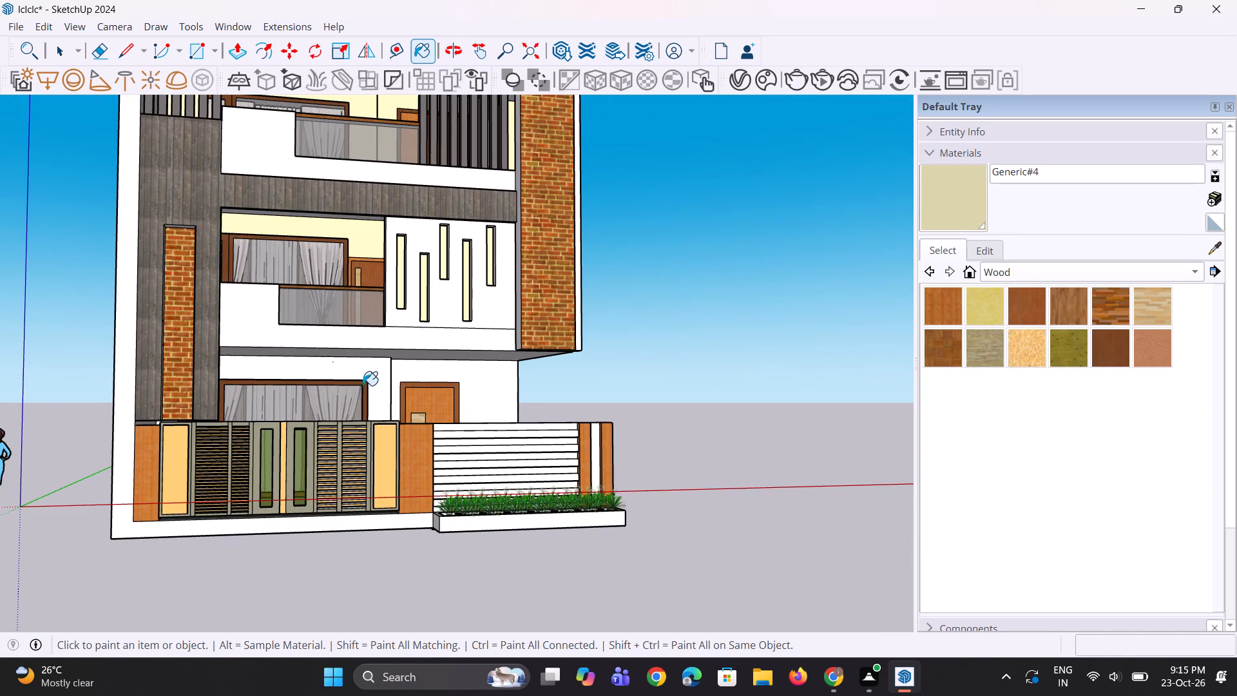
{"action": "left_click", "coordinate": [376, 382]}
{"action": "middle_click_drag", "start_coordinate": [381, 396], "coordinate": [248, 400]}
{"action": "scroll", "coordinate": [446, 392], "scroll_direction": "up", "scroll_amount": 3}
{"action": "left_click", "coordinate": [501, 372]}
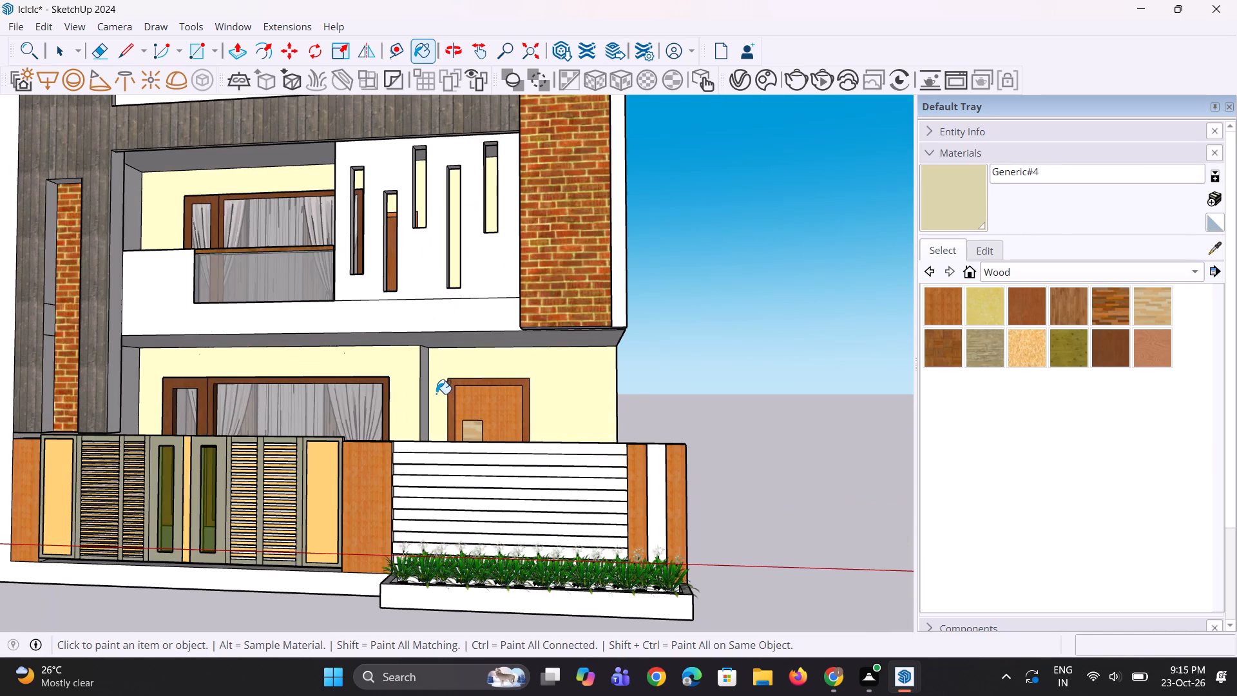
{"action": "scroll", "coordinate": [436, 394], "scroll_direction": "up", "scroll_amount": 7}
{"action": "left_click", "coordinate": [416, 388]}
{"action": "scroll", "coordinate": [419, 405], "scroll_direction": "down", "scroll_amount": 4}
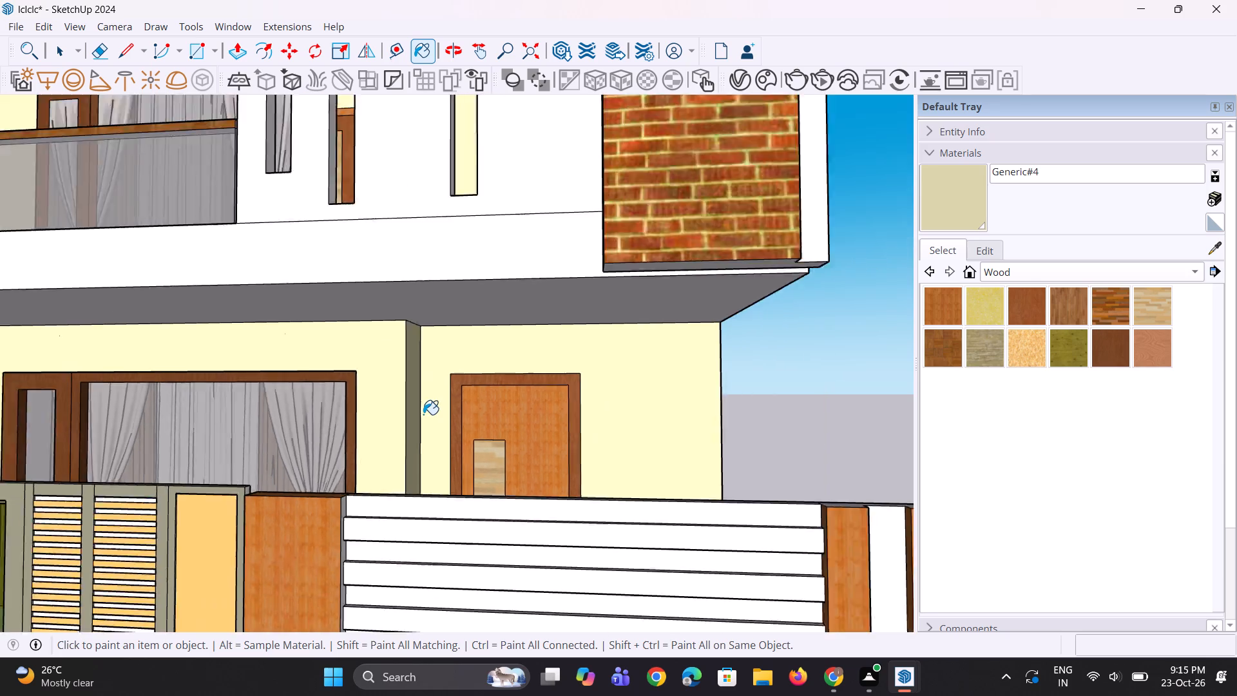
Examine the cream-painted recessed walls across the floors of the front elevation.
{"action": "scroll", "coordinate": [423, 414], "scroll_direction": "down", "scroll_amount": 6}
{"action": "scroll", "coordinate": [196, 267], "scroll_direction": "up", "scroll_amount": 3}
{"action": "scroll", "coordinate": [229, 310], "scroll_direction": "up", "scroll_amount": 5}
{"action": "scroll", "coordinate": [271, 340], "scroll_direction": "down", "scroll_amount": 10}
{"action": "scroll", "coordinate": [360, 168], "scroll_direction": "up", "scroll_amount": 2}
{"action": "scroll", "coordinate": [360, 233], "scroll_direction": "up", "scroll_amount": 1}
{"action": "scroll", "coordinate": [356, 360], "scroll_direction": "down", "scroll_amount": 6}
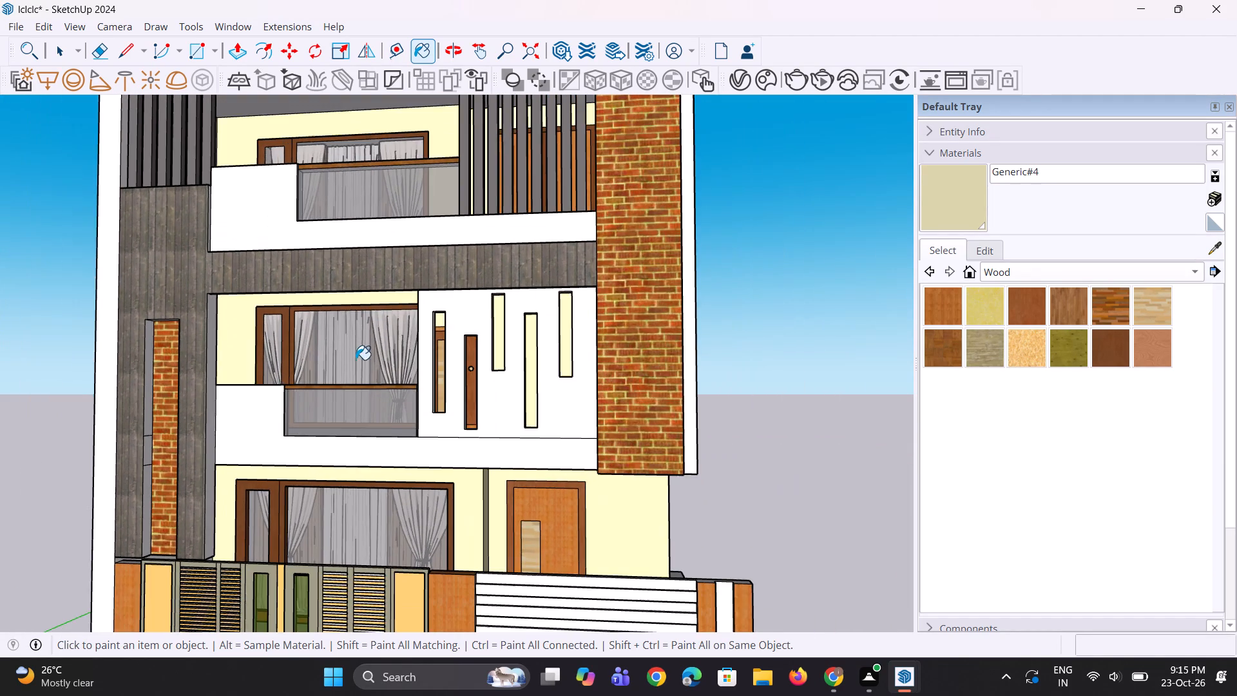
Draw a narrow rectangle about 1' 8" by 11' 11" on the top-floor balcony ceiling, running front to back.
{"action": "middle_click_drag", "start_coordinate": [369, 318], "coordinate": [367, 358]}
{"action": "scroll", "coordinate": [367, 359], "scroll_direction": "down", "scroll_amount": 11}
{"action": "middle_click_drag", "start_coordinate": [379, 254], "coordinate": [396, 87]}
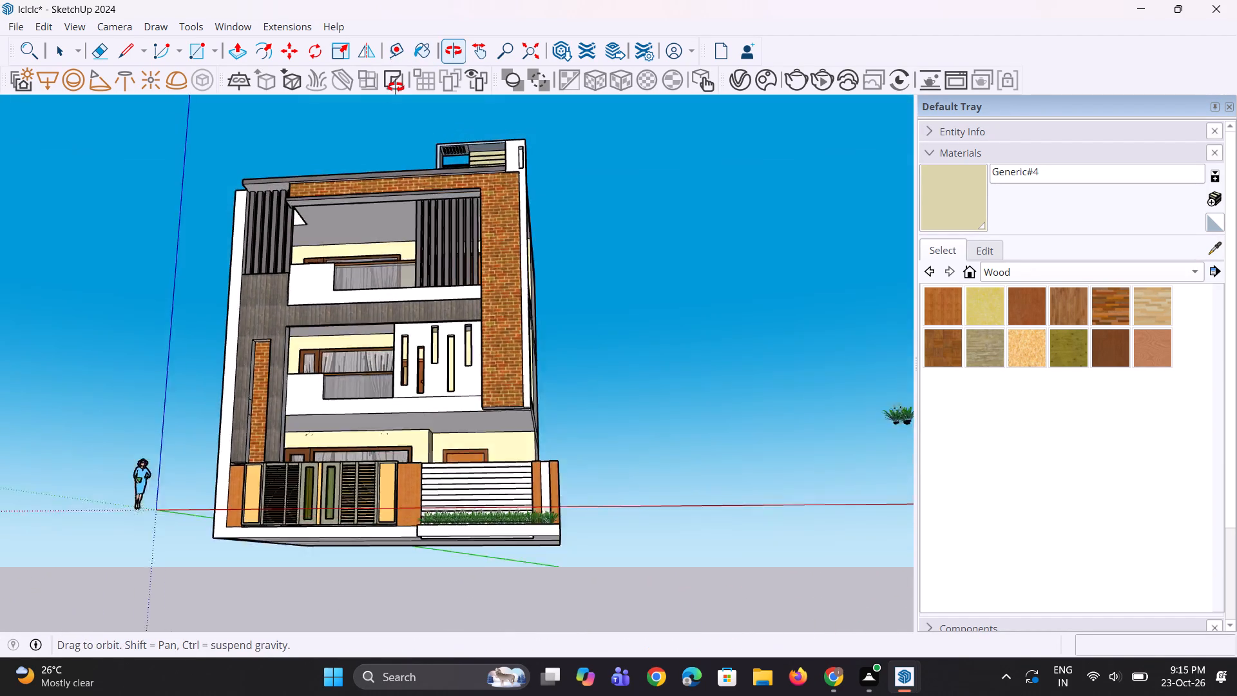
{"action": "middle_click_drag", "start_coordinate": [396, 87], "coordinate": [397, 82]}
{"action": "scroll", "coordinate": [323, 253], "scroll_direction": "up", "scroll_amount": 6}
{"action": "key", "text": "r"}
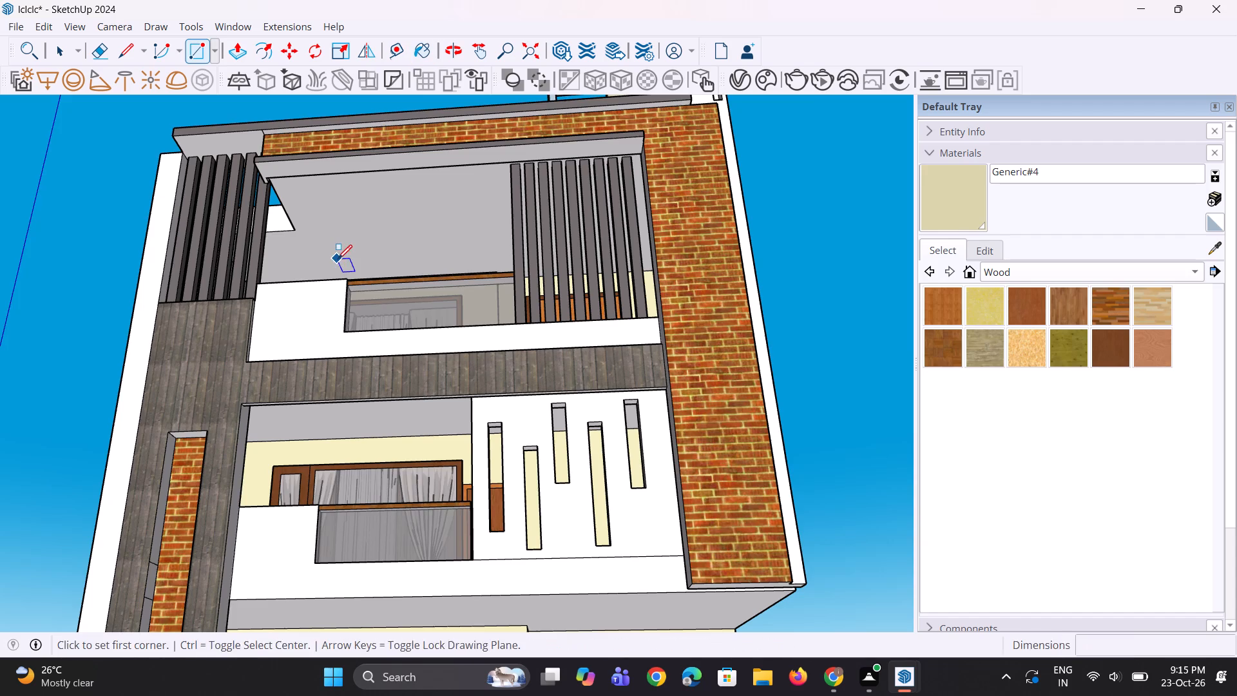
{"action": "middle_click_drag", "start_coordinate": [338, 259], "coordinate": [354, 200]}
{"action": "scroll", "coordinate": [321, 233], "scroll_direction": "up", "scroll_amount": 1}
{"action": "middle_click_drag", "start_coordinate": [321, 233], "coordinate": [324, 306]}
{"action": "scroll", "coordinate": [334, 251], "scroll_direction": "up", "scroll_amount": 5}
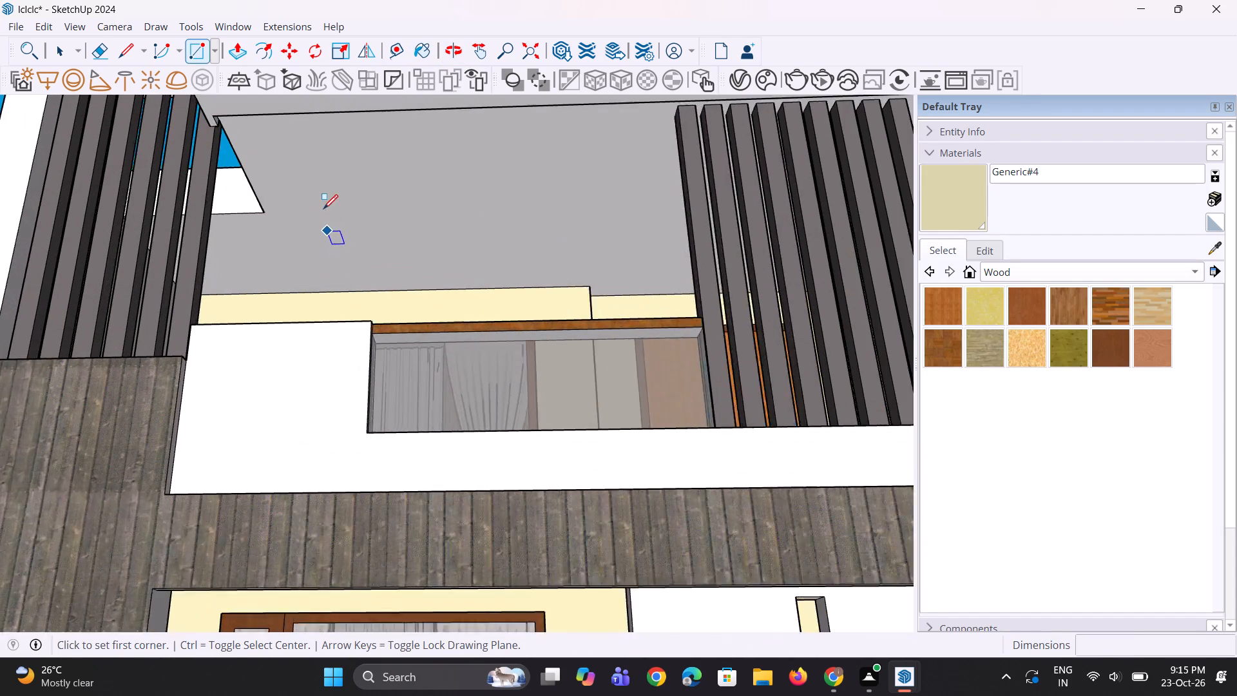
{"action": "left_click", "coordinate": [280, 131]}
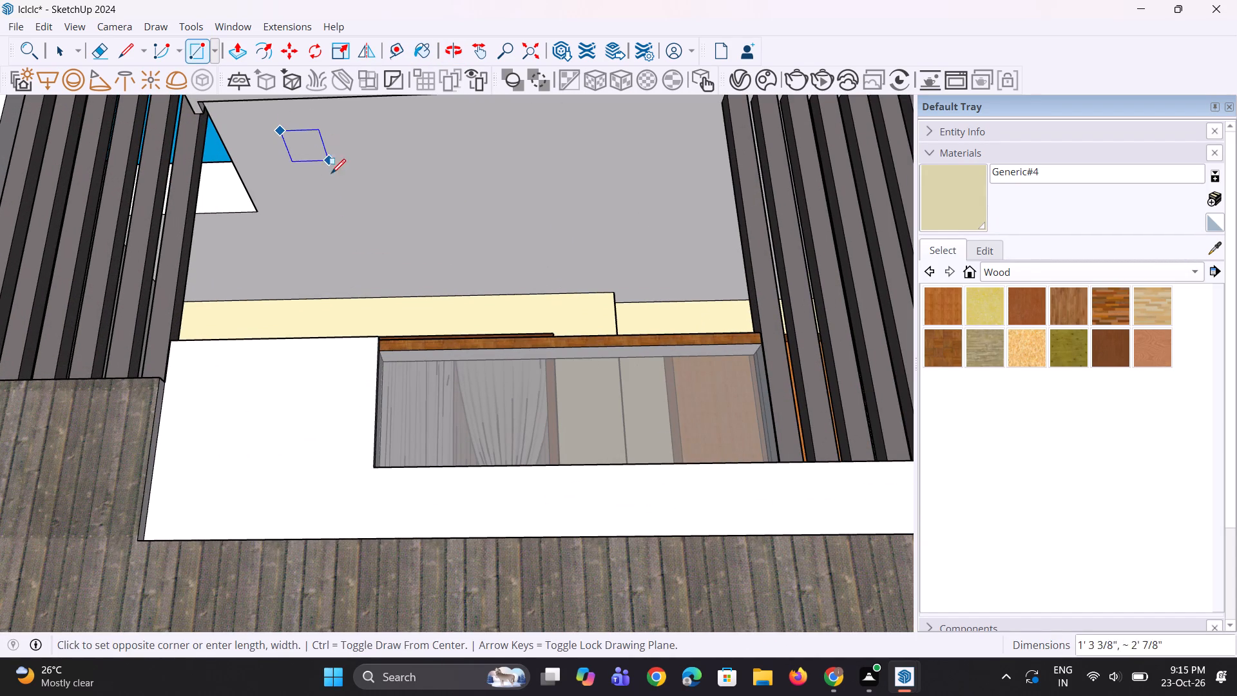
{"action": "left_click", "coordinate": [378, 290]}
Shorten the ceiling rectangle by moving its rear edge forward along the green axis.
{"action": "middle_click_drag", "start_coordinate": [377, 289], "coordinate": [380, 311]}
{"action": "scroll", "coordinate": [379, 295], "scroll_direction": "up", "scroll_amount": 2}
{"action": "key", "text": "space"}
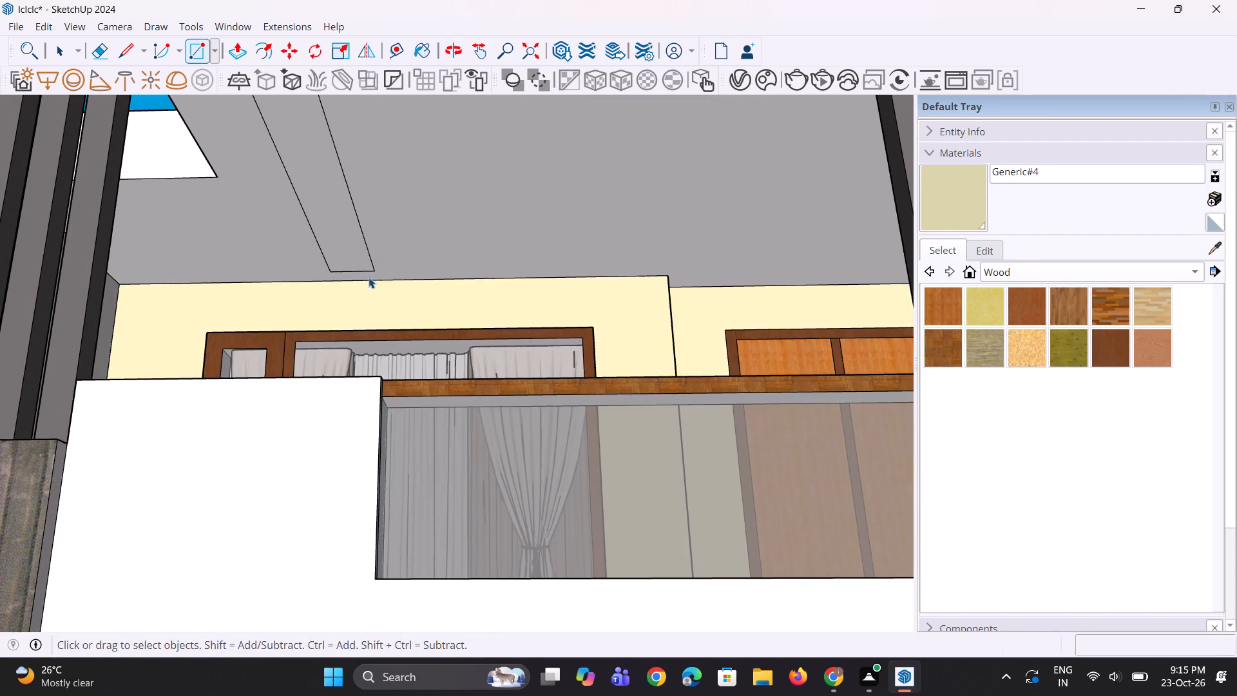
{"action": "left_click", "coordinate": [360, 272]}
{"action": "scroll", "coordinate": [372, 276], "scroll_direction": "up", "scroll_amount": 2}
{"action": "key", "text": "m"}
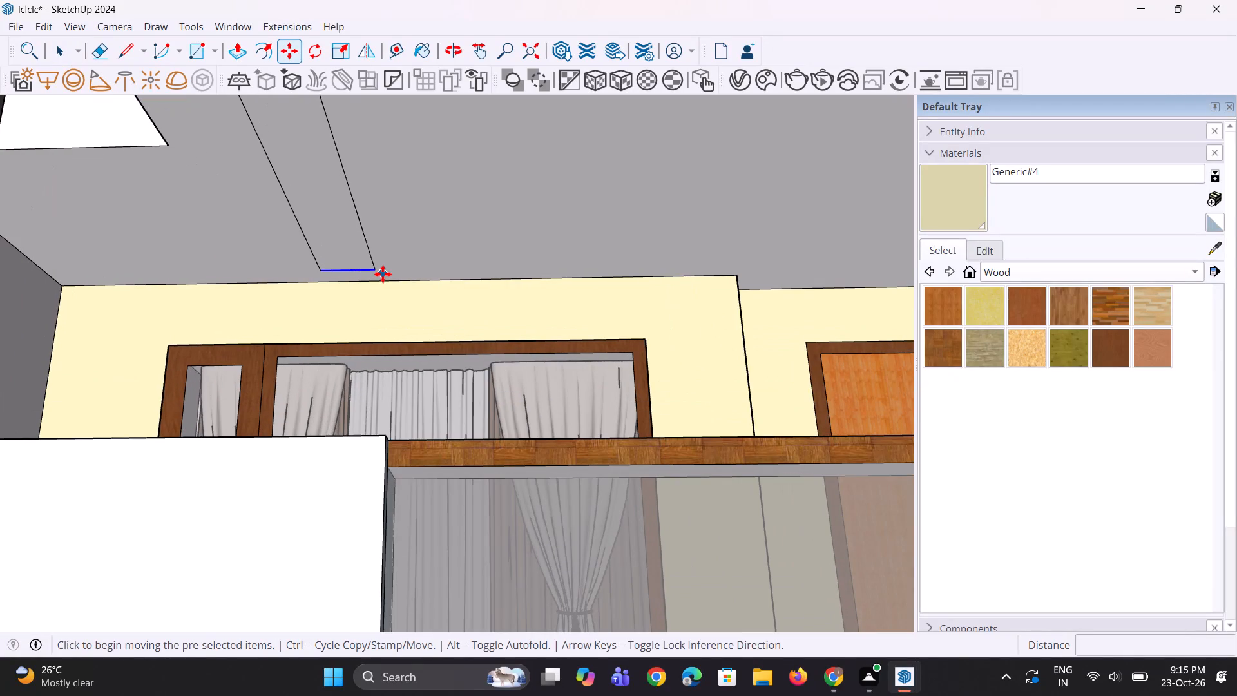
{"action": "left_click", "coordinate": [377, 268]}
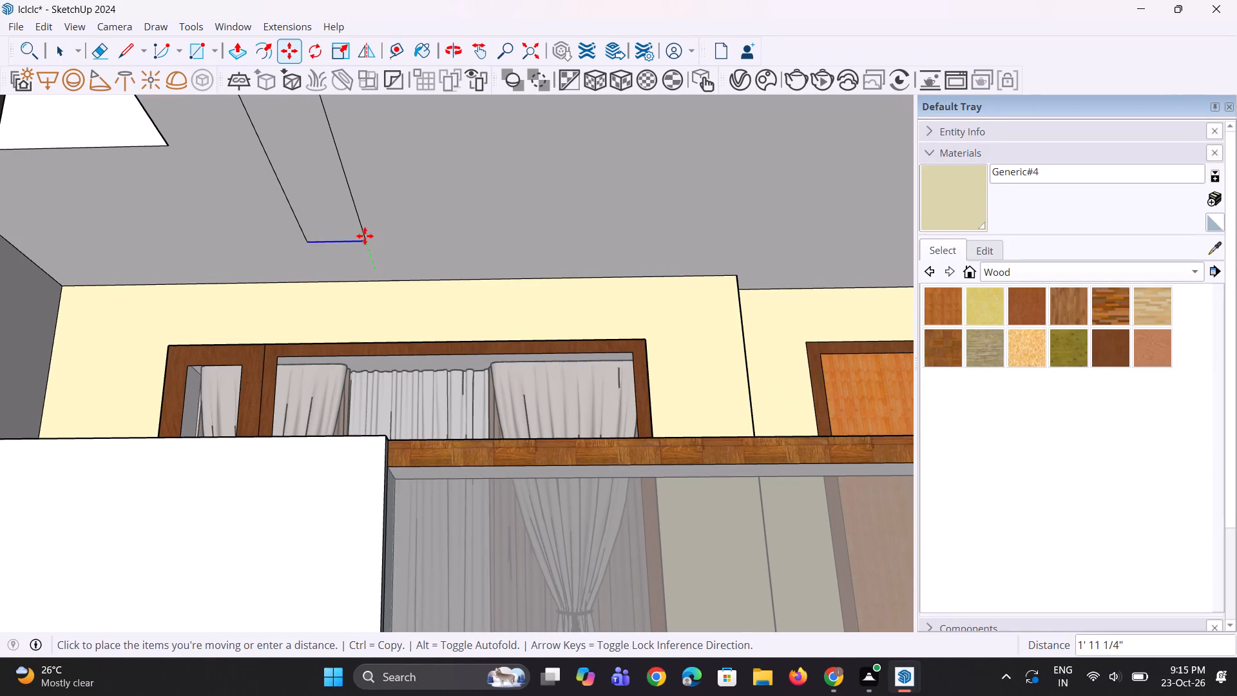
{"action": "left_click", "coordinate": [356, 215]}
{"action": "scroll", "coordinate": [381, 302], "scroll_direction": "down", "scroll_amount": 4}
{"action": "key", "text": "space"}
{"action": "key", "text": "space"}
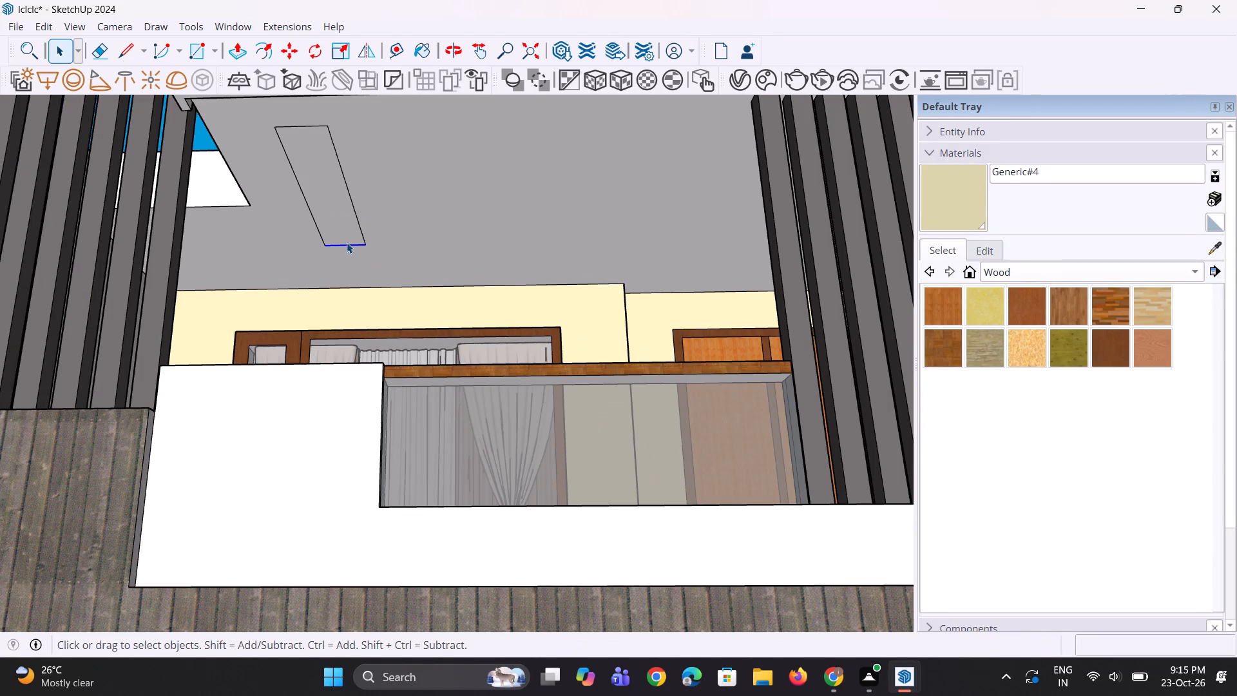
Copy the ceiling rectangle sideways along the balcony ceiling and multiply it with *3 for an evenly spaced row of four.
{"action": "left_click", "coordinate": [333, 206]}
{"action": "scroll", "coordinate": [345, 338], "scroll_direction": "down", "scroll_amount": 4}
{"action": "scroll", "coordinate": [331, 227], "scroll_direction": "up", "scroll_amount": 2}
{"action": "key", "text": "m"}
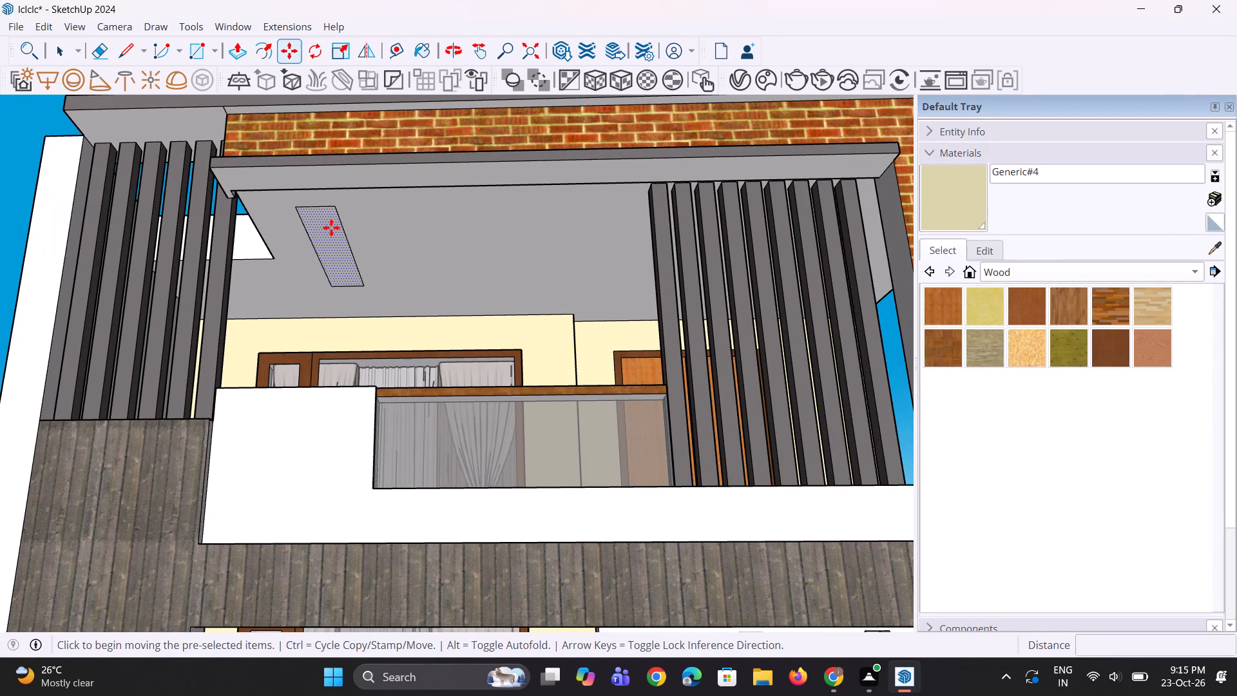
{"action": "left_click", "coordinate": [331, 227]}
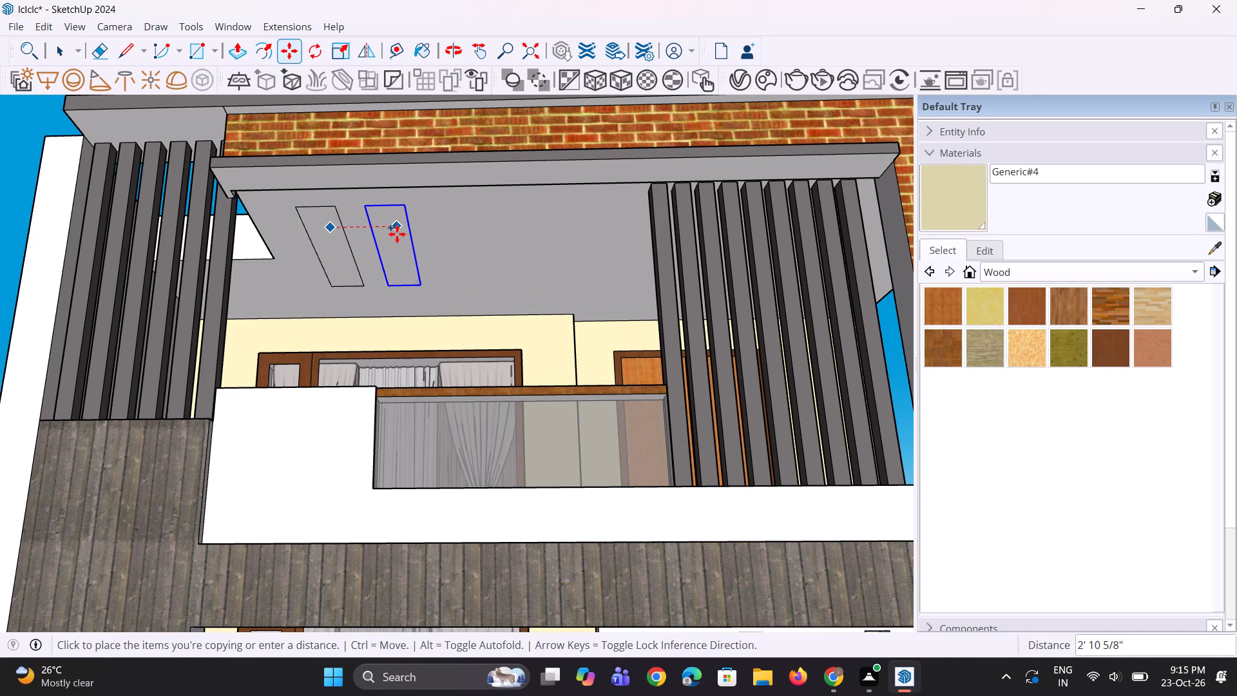
{"action": "left_click", "coordinate": [407, 235]}
{"action": "type", "text": "*3"}
{"action": "key", "text": "Return"}
{"action": "scroll", "coordinate": [419, 253], "scroll_direction": "down", "scroll_amount": 4}
{"action": "key", "text": "space"}
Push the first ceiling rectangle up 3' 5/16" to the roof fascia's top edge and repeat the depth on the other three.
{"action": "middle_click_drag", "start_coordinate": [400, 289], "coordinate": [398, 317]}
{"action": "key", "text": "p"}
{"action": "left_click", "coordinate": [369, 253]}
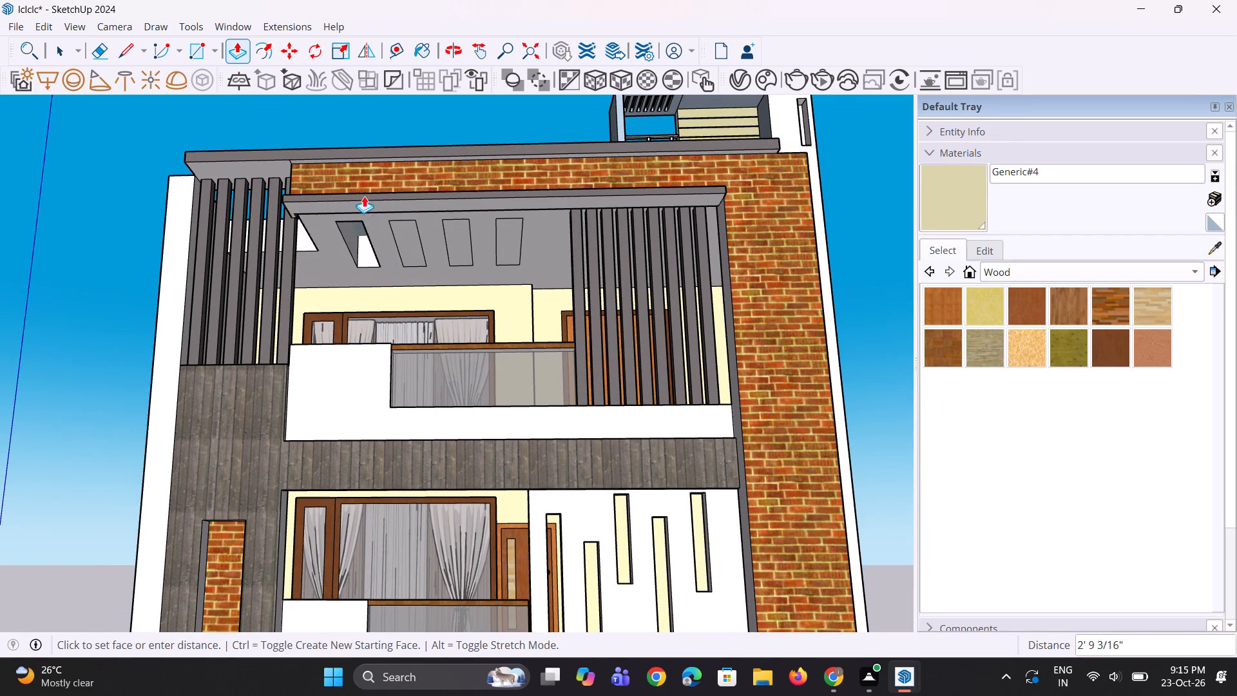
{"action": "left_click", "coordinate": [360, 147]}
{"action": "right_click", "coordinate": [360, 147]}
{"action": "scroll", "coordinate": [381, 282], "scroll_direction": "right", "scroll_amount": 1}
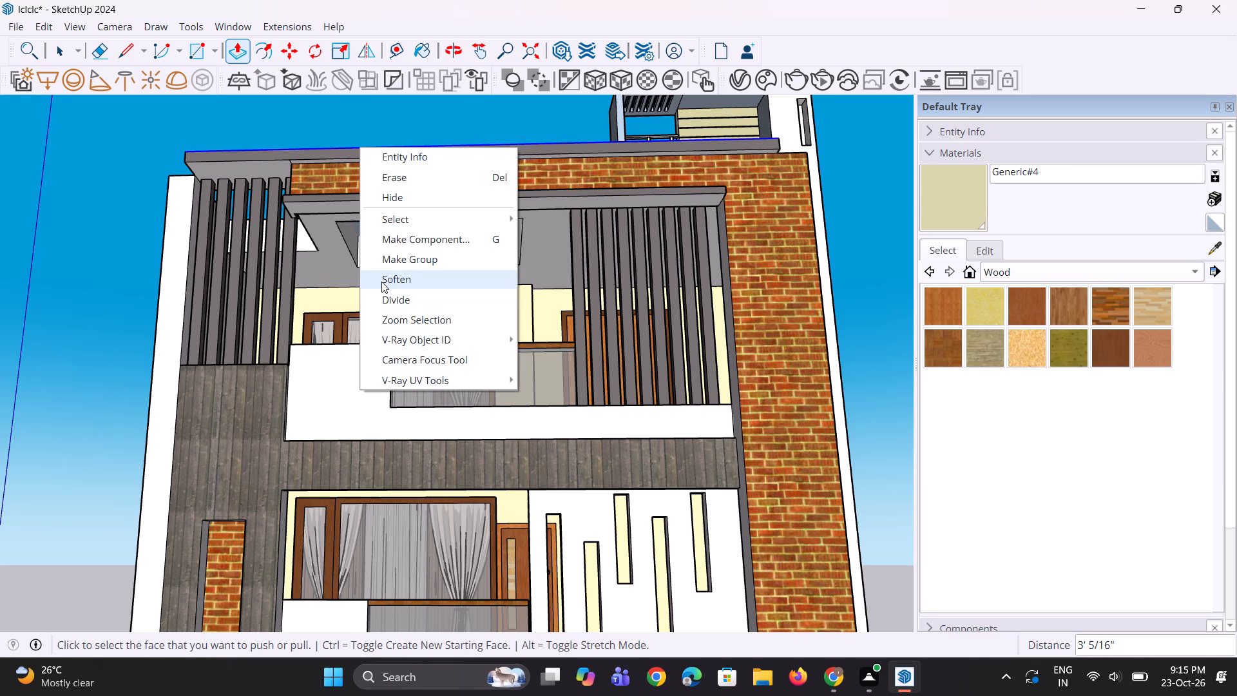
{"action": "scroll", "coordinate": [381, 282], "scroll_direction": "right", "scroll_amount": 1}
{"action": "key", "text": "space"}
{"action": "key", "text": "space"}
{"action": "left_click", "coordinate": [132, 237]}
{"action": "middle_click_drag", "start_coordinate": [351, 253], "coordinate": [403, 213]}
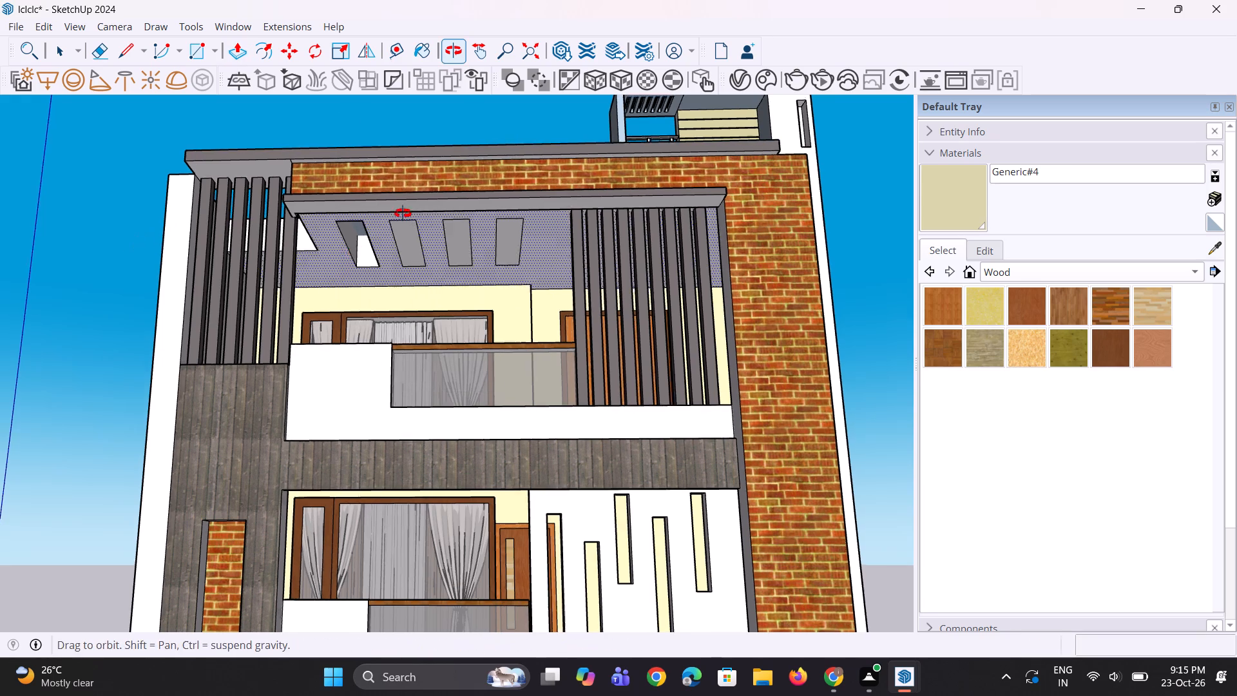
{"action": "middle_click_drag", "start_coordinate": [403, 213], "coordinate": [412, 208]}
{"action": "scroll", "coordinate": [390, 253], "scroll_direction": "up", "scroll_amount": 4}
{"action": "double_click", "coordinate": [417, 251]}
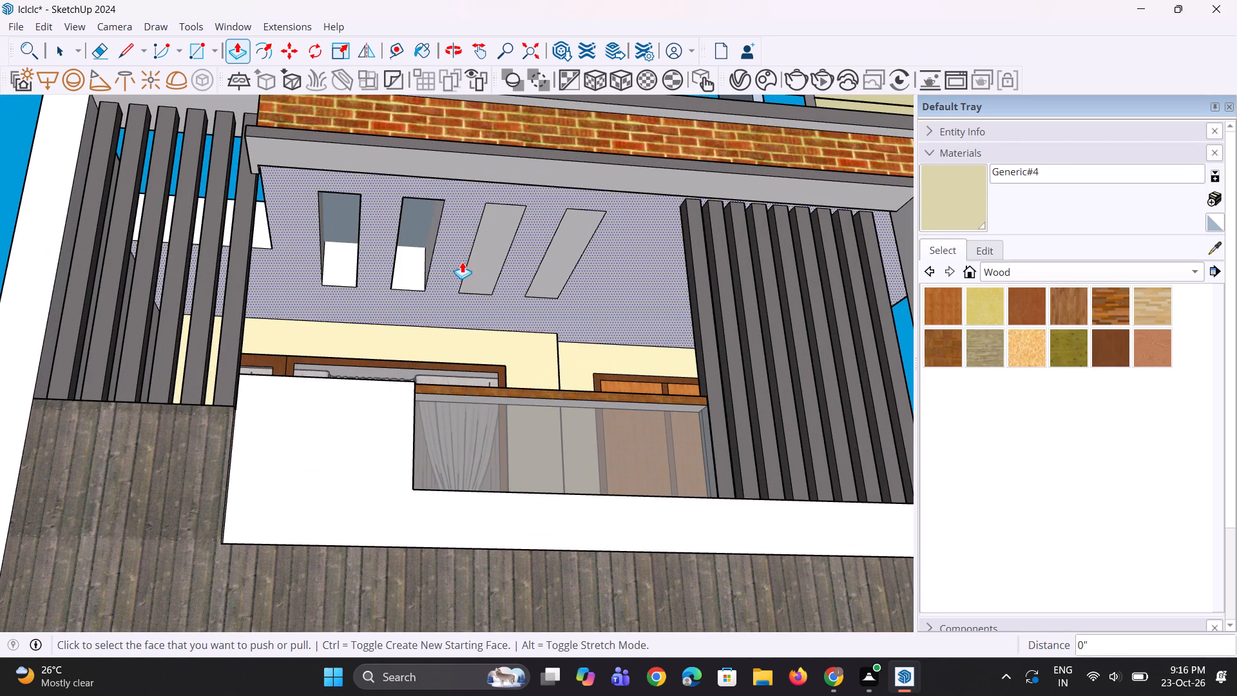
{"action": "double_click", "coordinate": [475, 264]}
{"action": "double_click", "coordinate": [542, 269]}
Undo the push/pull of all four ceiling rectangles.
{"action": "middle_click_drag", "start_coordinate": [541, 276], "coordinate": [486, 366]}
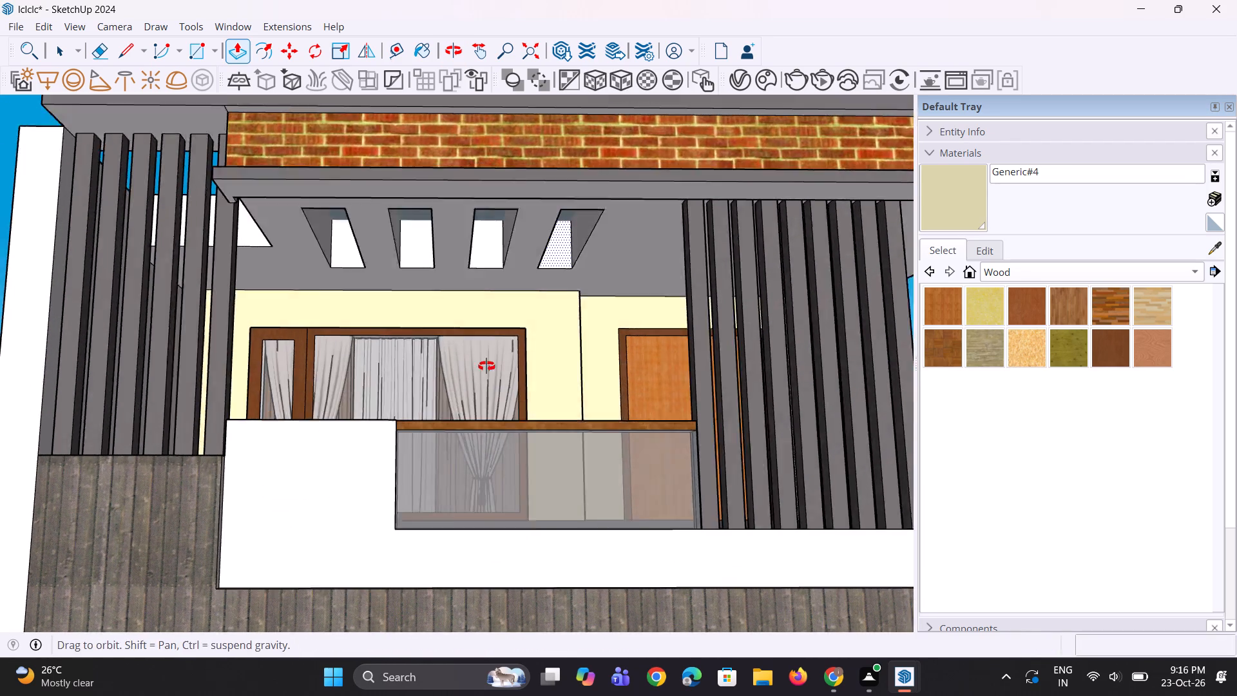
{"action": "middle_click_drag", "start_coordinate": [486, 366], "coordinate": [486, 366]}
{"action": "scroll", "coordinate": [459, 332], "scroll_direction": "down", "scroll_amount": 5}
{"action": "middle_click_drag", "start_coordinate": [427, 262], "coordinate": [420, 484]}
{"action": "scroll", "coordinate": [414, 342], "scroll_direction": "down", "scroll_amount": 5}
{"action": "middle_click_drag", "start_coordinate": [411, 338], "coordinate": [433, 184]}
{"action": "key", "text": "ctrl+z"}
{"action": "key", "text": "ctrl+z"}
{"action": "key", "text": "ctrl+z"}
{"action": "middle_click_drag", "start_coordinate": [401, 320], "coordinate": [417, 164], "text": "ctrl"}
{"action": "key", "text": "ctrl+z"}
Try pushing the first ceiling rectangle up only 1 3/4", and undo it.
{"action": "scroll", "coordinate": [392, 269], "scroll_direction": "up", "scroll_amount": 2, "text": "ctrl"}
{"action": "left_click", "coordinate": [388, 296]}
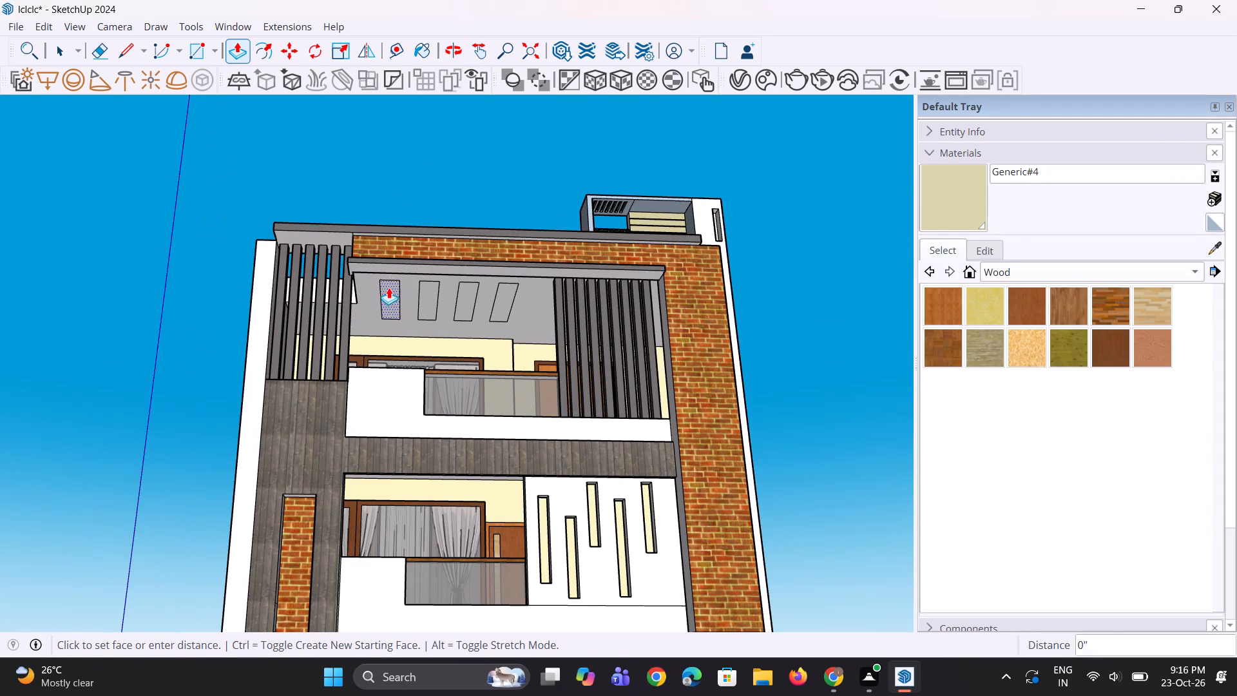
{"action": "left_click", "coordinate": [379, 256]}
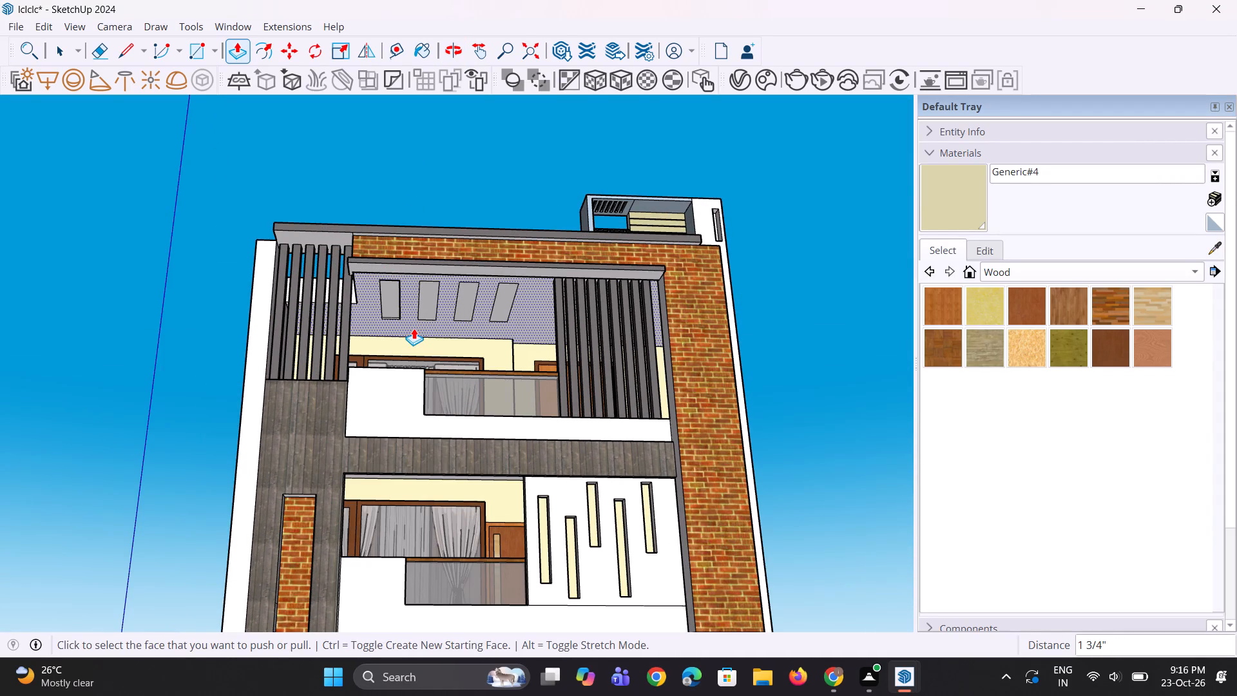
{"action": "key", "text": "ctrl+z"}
Push the first ceiling rectangle up 3' 5/16" to the roof fascia's top edge and repeat it on the other three.
{"action": "left_click", "coordinate": [388, 299]}
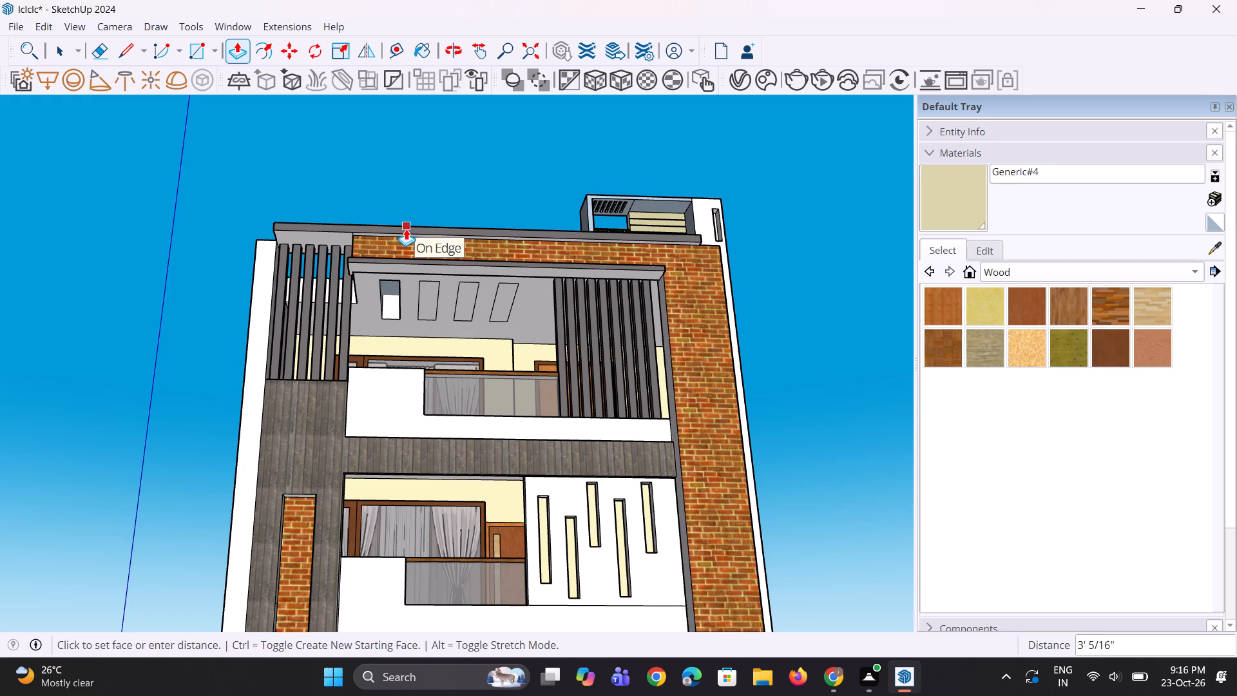
{"action": "left_click", "coordinate": [406, 226]}
{"action": "double_click", "coordinate": [437, 293]}
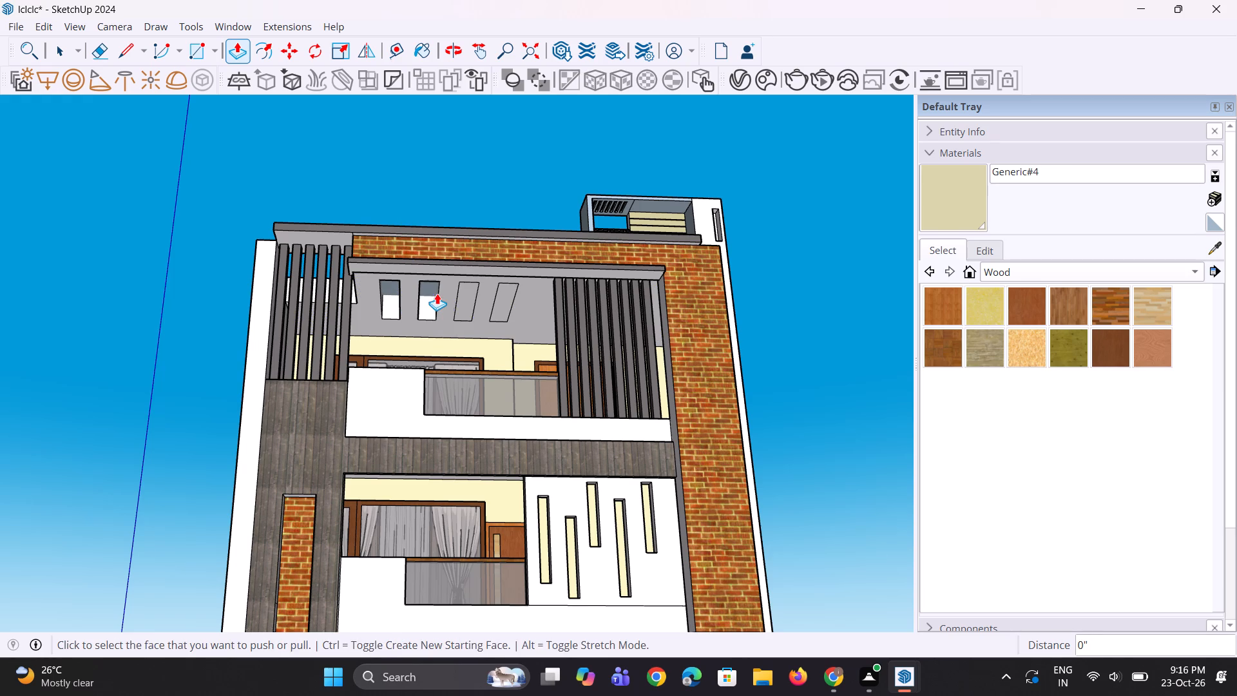
{"action": "double_click", "coordinate": [470, 310]}
{"action": "double_click", "coordinate": [508, 302]}
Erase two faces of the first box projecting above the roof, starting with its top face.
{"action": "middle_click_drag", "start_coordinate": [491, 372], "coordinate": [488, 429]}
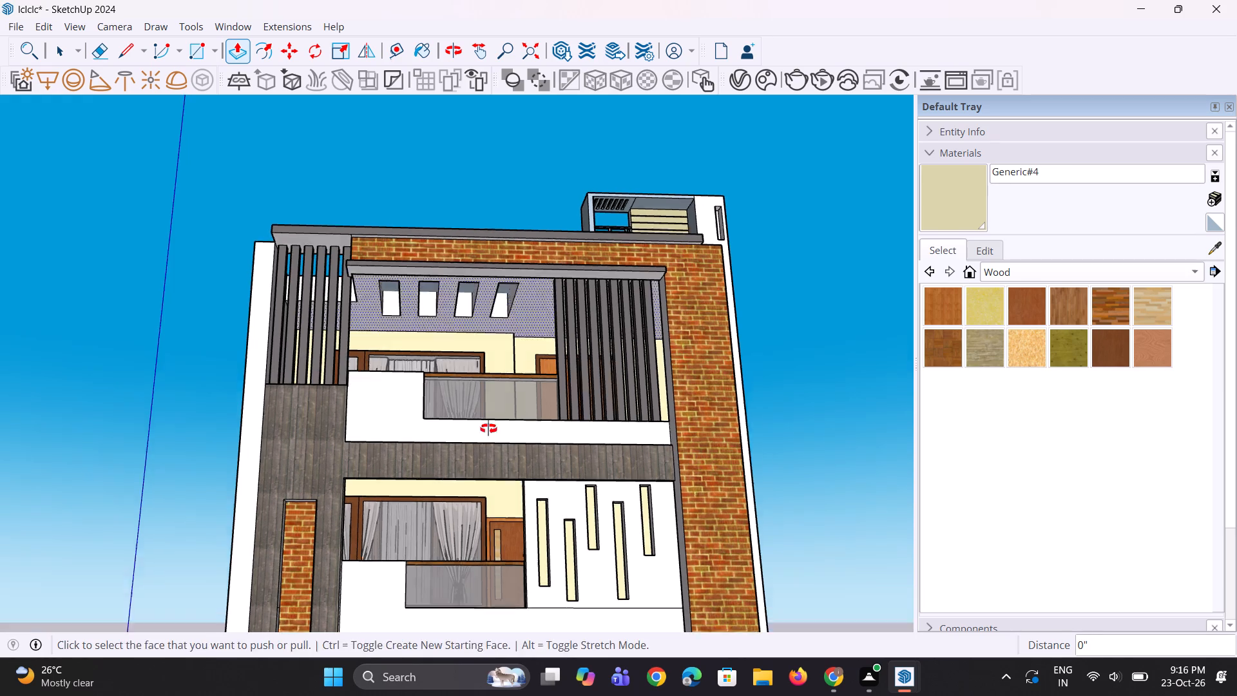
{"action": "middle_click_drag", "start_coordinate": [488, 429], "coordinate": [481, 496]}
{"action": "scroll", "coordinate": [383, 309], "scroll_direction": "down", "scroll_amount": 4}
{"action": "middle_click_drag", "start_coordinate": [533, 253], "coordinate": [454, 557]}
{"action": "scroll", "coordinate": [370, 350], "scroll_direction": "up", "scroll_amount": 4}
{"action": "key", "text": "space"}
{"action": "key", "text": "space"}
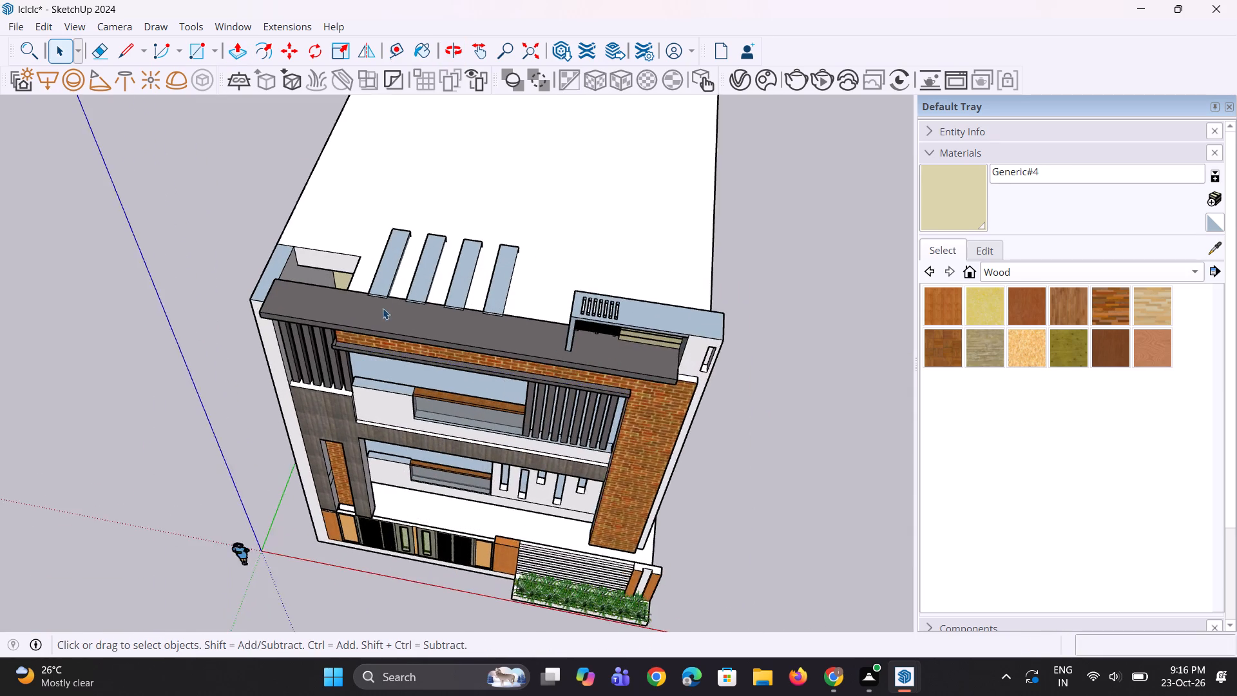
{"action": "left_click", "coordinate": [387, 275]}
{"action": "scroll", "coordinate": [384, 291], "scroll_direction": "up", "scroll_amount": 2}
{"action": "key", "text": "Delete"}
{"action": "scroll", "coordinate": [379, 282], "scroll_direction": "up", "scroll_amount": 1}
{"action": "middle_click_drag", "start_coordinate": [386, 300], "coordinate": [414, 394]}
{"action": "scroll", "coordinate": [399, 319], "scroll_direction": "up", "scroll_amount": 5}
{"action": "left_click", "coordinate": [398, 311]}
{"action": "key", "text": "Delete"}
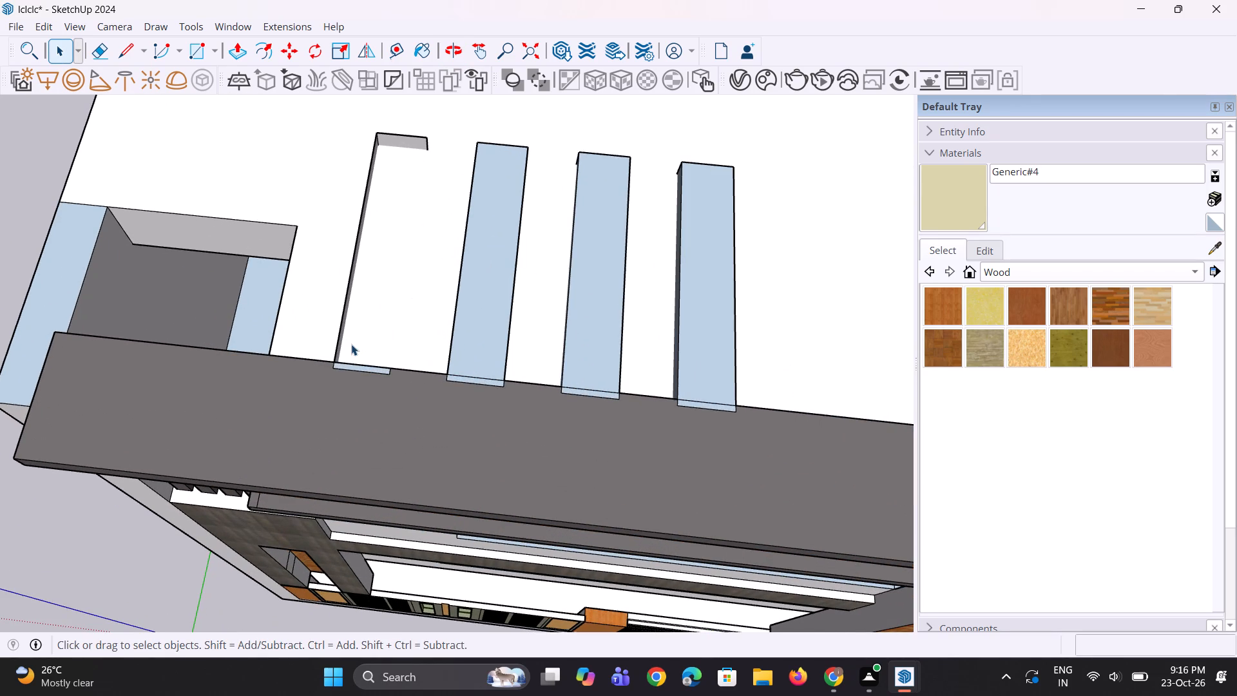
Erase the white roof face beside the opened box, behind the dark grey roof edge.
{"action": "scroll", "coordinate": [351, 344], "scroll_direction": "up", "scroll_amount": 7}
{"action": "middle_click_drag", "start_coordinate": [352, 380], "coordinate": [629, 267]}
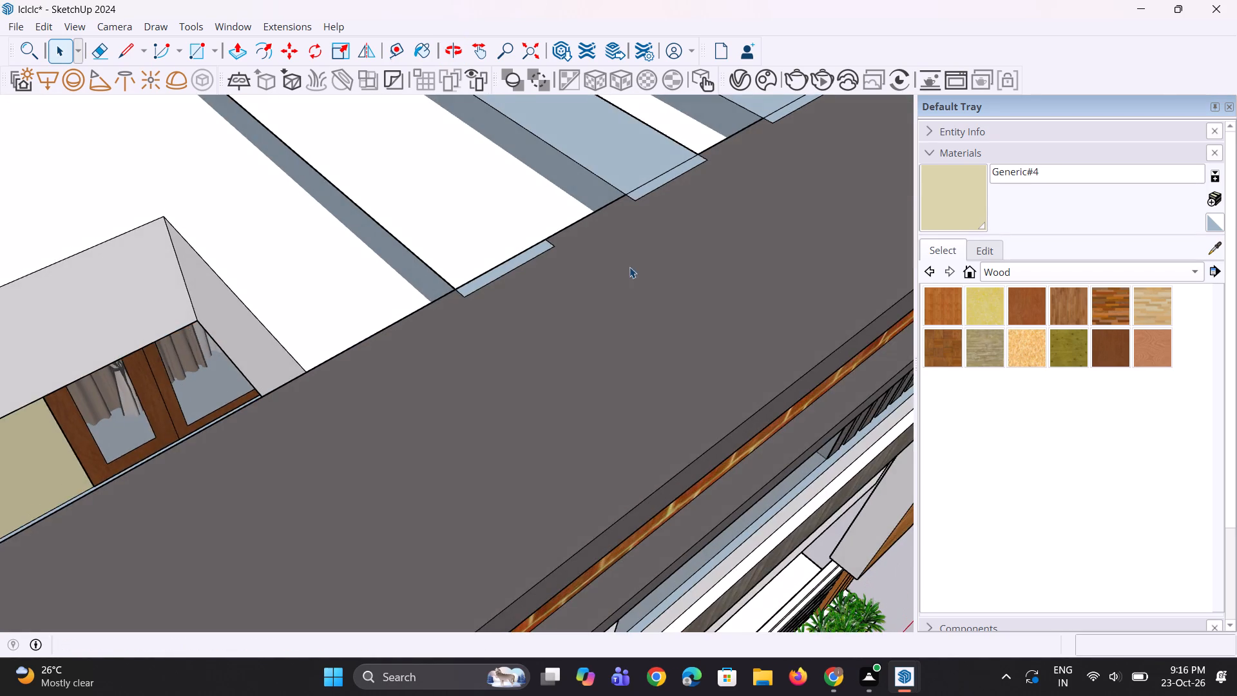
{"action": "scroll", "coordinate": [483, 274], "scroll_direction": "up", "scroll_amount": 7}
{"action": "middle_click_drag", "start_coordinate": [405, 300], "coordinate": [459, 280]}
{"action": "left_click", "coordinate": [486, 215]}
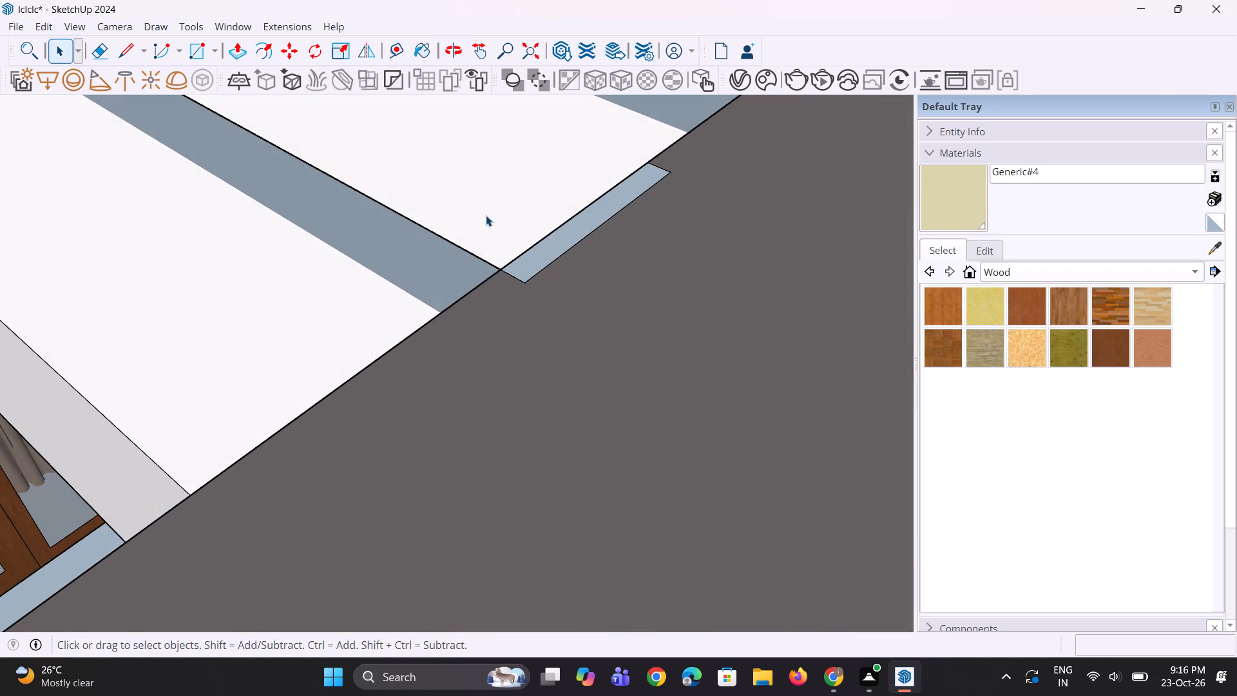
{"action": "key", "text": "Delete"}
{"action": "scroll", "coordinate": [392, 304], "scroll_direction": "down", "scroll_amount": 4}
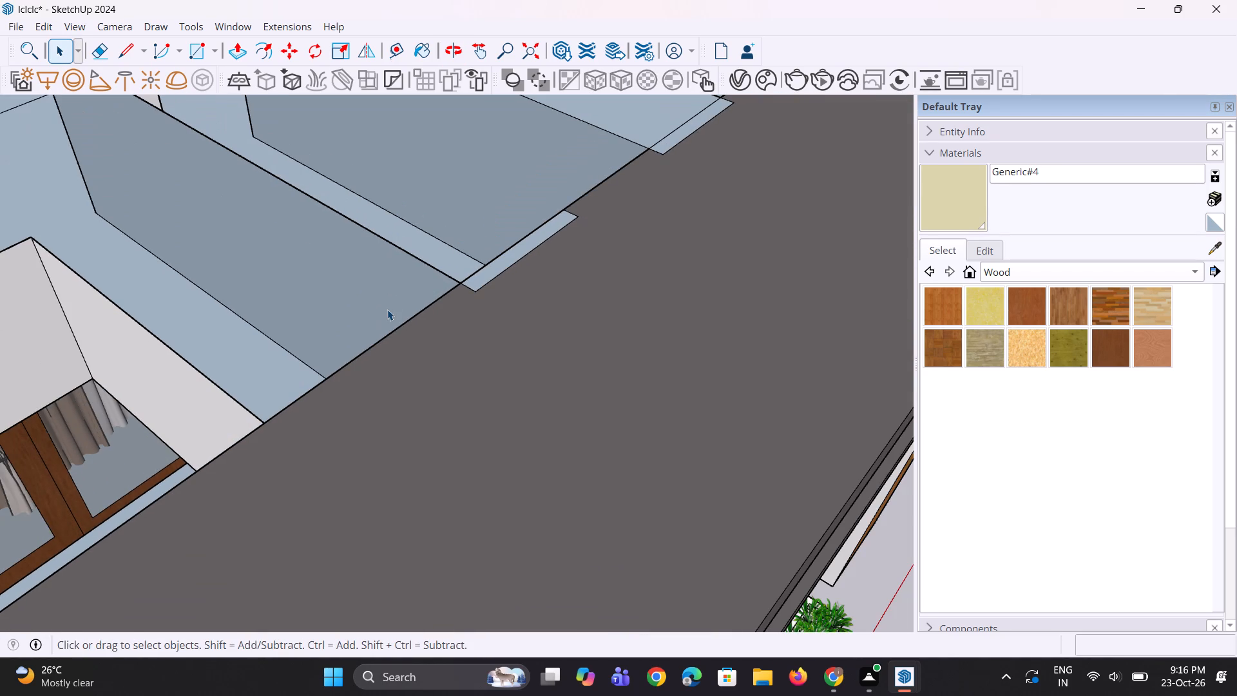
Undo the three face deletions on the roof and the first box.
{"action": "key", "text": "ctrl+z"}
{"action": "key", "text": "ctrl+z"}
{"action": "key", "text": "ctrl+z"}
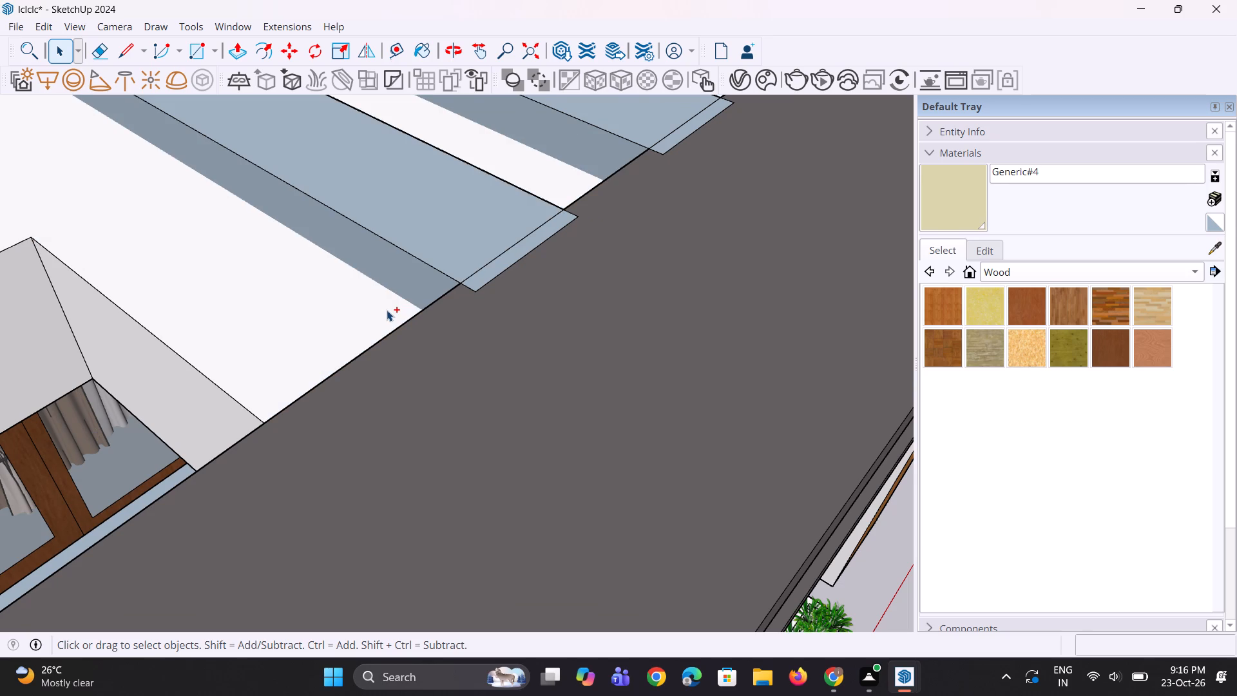
Examine the balcony's four ceiling recesses and the front louvres from below.
{"action": "scroll", "coordinate": [378, 317], "scroll_direction": "down", "scroll_amount": 5}
{"action": "scroll", "coordinate": [297, 406], "scroll_direction": "down", "scroll_amount": 5}
{"action": "middle_click_drag", "start_coordinate": [421, 481], "coordinate": [201, 147]}
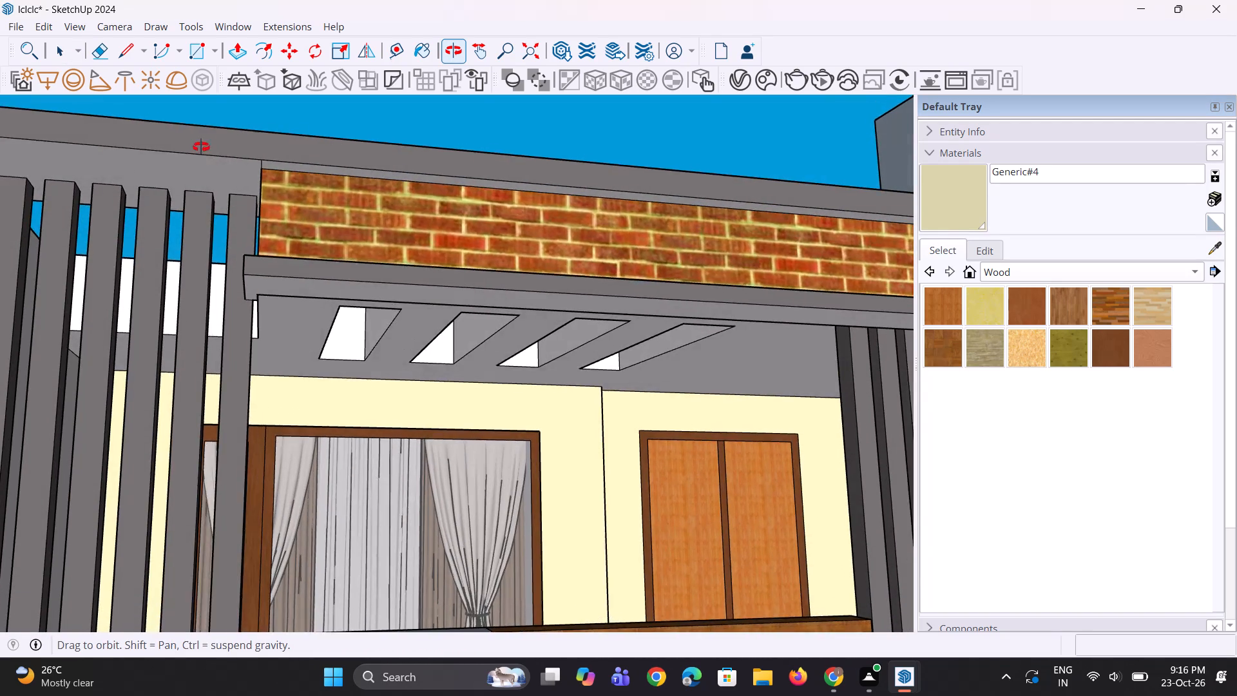
{"action": "middle_click_drag", "start_coordinate": [201, 147], "coordinate": [200, 146]}
{"action": "scroll", "coordinate": [165, 224], "scroll_direction": "down", "scroll_amount": 9}
{"action": "middle_click_drag", "start_coordinate": [238, 310], "coordinate": [209, 265]}
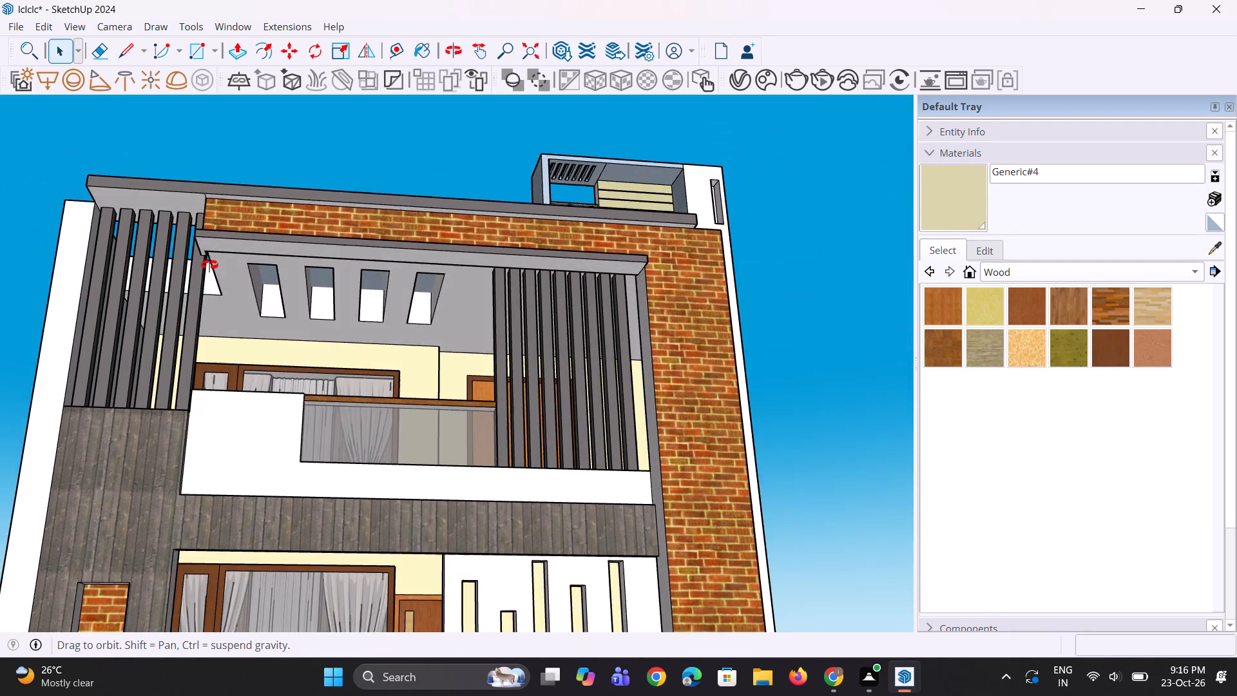
{"action": "middle_click_drag", "start_coordinate": [209, 265], "coordinate": [186, 297]}
{"action": "scroll", "coordinate": [209, 265], "scroll_direction": "up", "scroll_amount": 1}
{"action": "scroll", "coordinate": [213, 327], "scroll_direction": "down", "scroll_amount": 5}
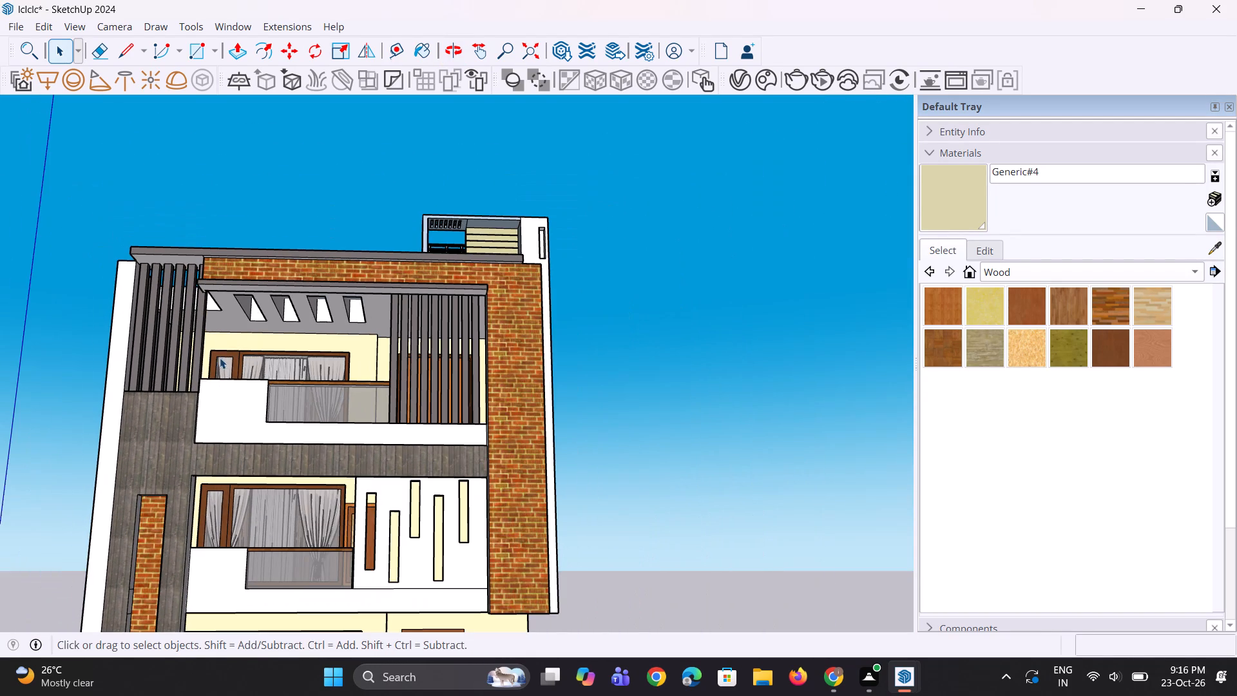
{"action": "scroll", "coordinate": [150, 343], "scroll_direction": "up", "scroll_amount": 1}
{"action": "scroll", "coordinate": [149, 342], "scroll_direction": "down", "scroll_amount": 2}
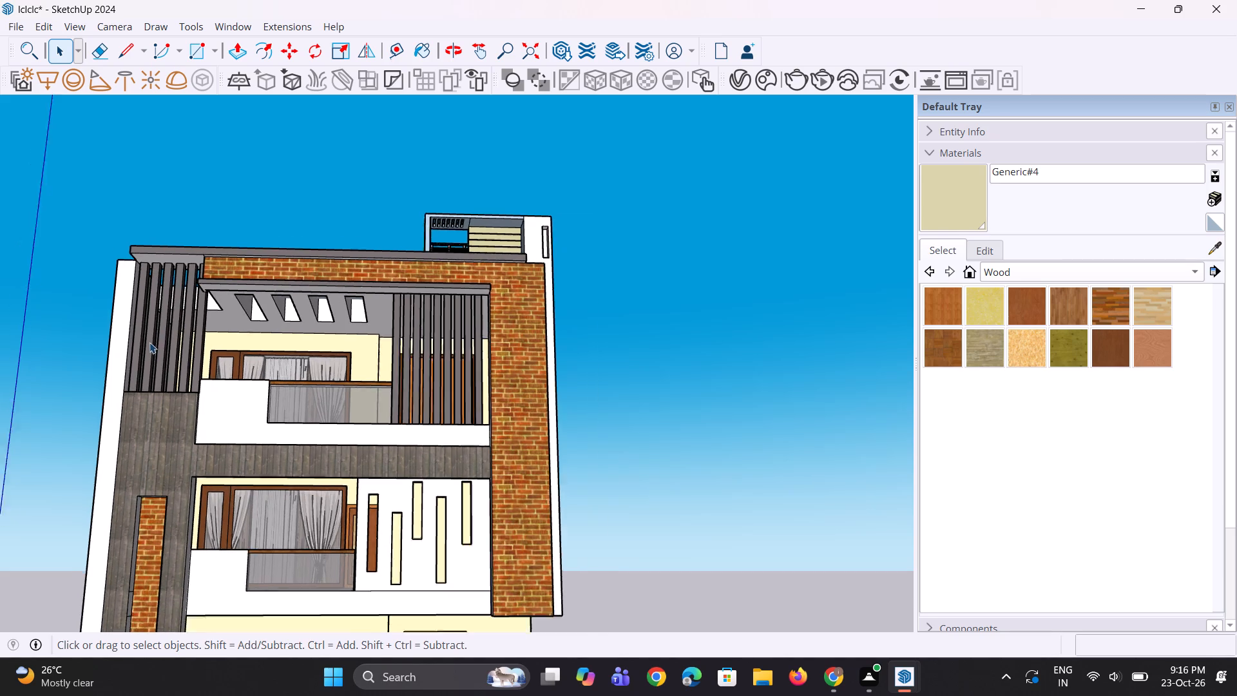
{"action": "scroll", "coordinate": [149, 342], "scroll_direction": "down", "scroll_amount": 1}
{"action": "scroll", "coordinate": [399, 318], "scroll_direction": "up", "scroll_amount": 2}
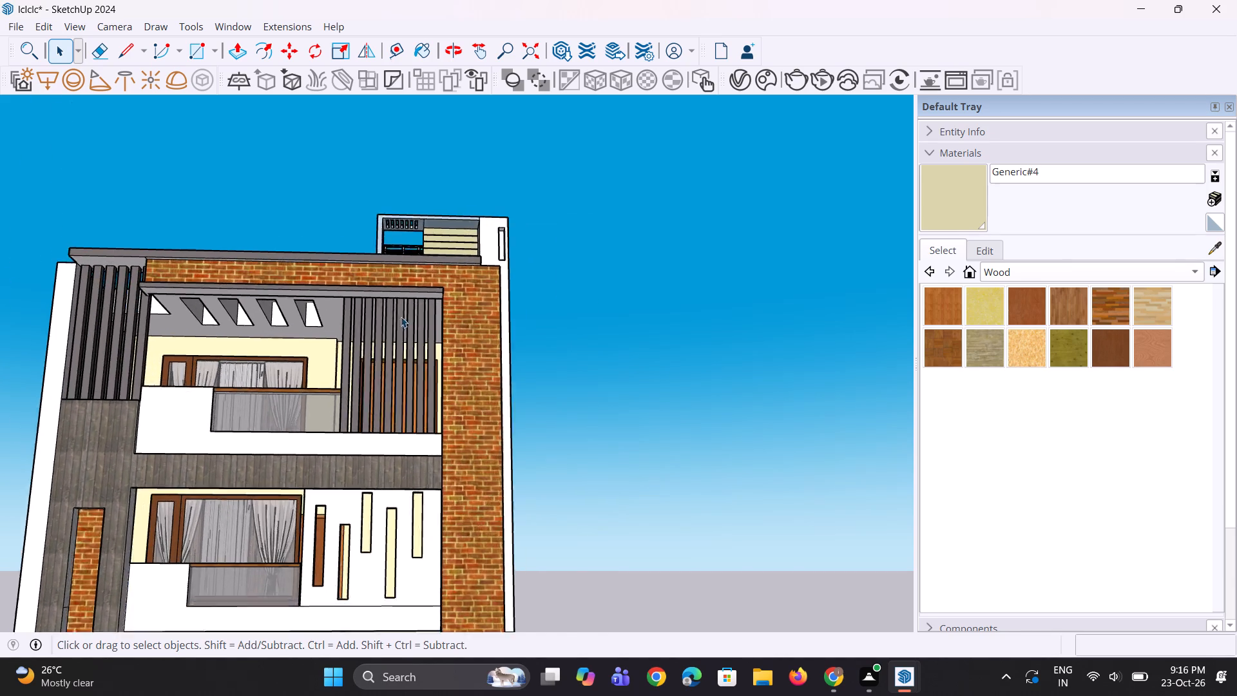
Copy the short end edge of the top-floor canopy's underside, next to the brick column, about 6 7/16" inward.
{"action": "scroll", "coordinate": [401, 316], "scroll_direction": "up", "scroll_amount": 5}
{"action": "middle_click_drag", "start_coordinate": [445, 312], "coordinate": [484, 268]}
{"action": "scroll", "coordinate": [470, 277], "scroll_direction": "up", "scroll_amount": 2}
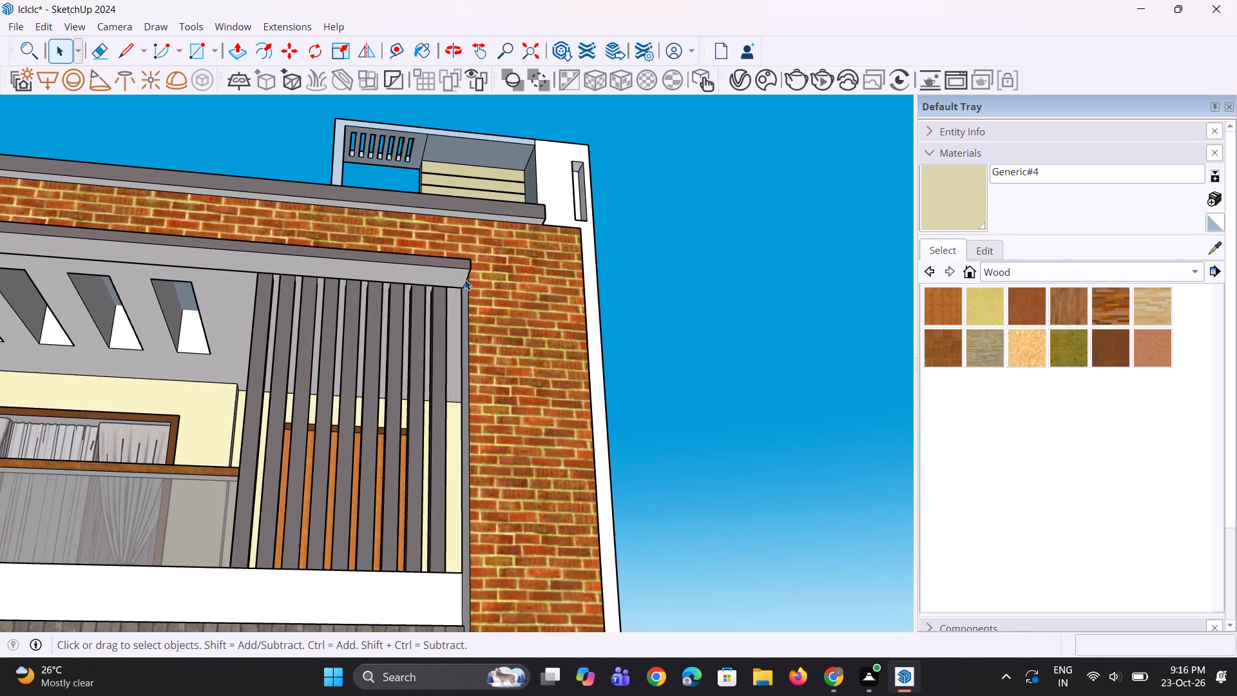
{"action": "left_click", "coordinate": [465, 279]}
{"action": "scroll", "coordinate": [464, 280], "scroll_direction": "up", "scroll_amount": 4}
{"action": "key", "text": "m"}
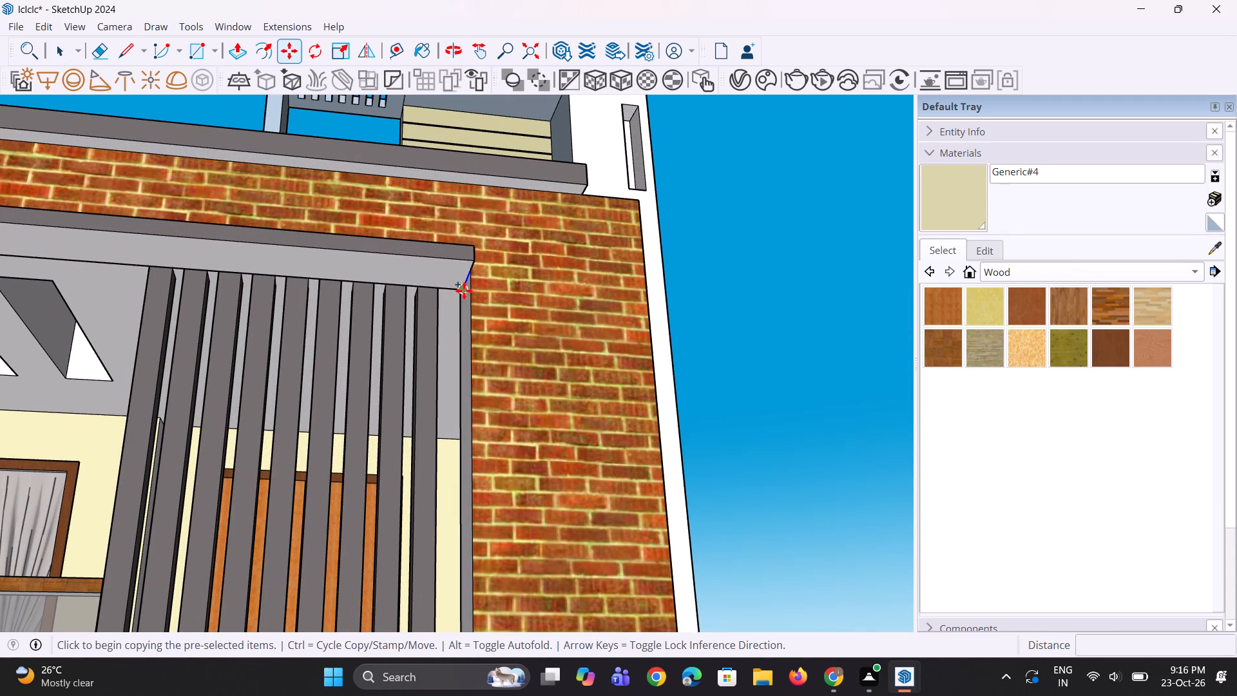
{"action": "left_click", "coordinate": [459, 294]}
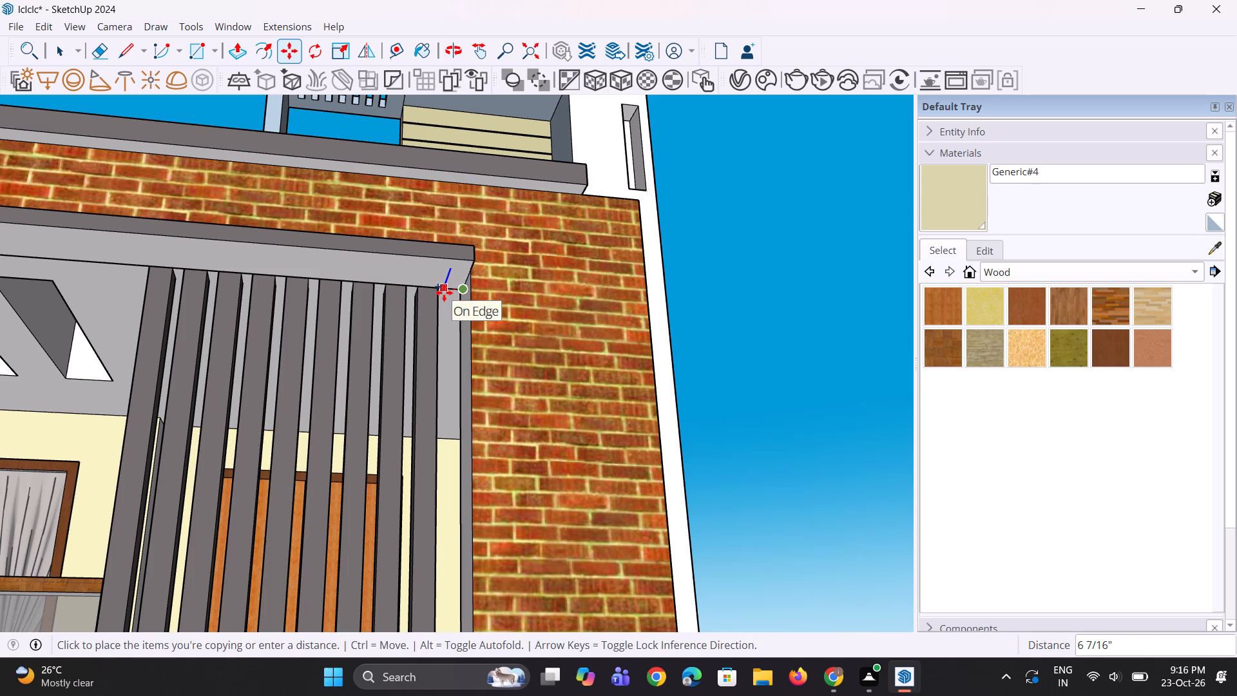
{"action": "left_click", "coordinate": [444, 293]}
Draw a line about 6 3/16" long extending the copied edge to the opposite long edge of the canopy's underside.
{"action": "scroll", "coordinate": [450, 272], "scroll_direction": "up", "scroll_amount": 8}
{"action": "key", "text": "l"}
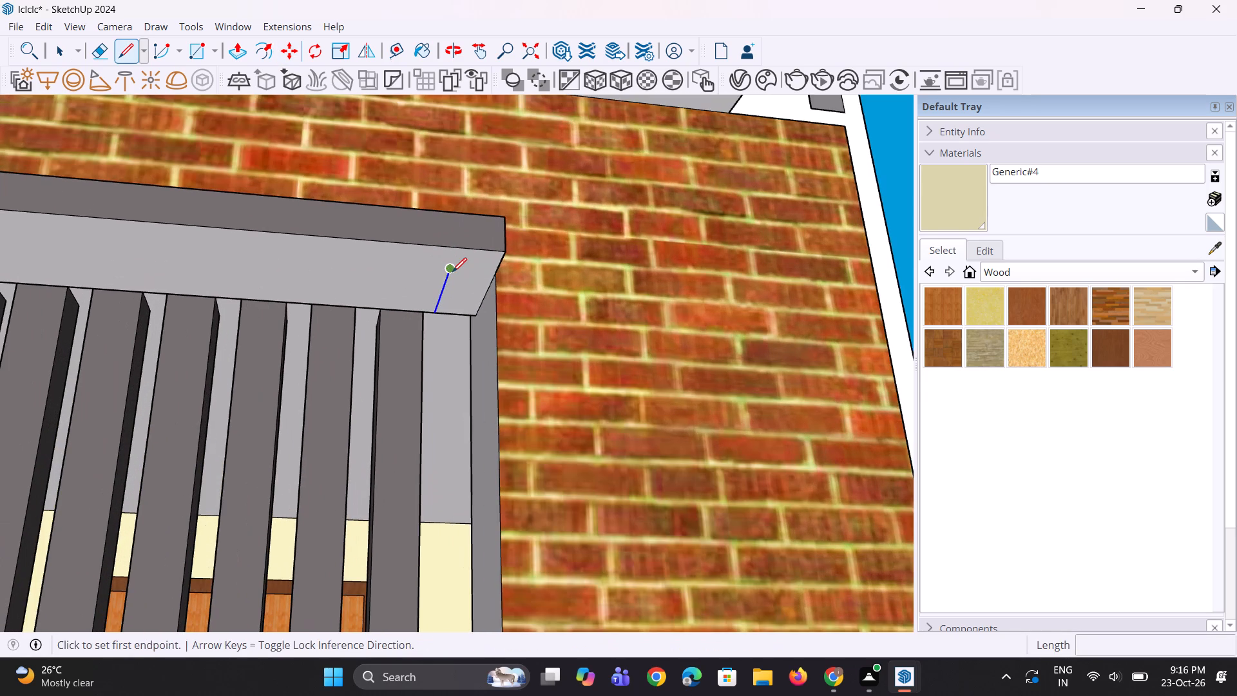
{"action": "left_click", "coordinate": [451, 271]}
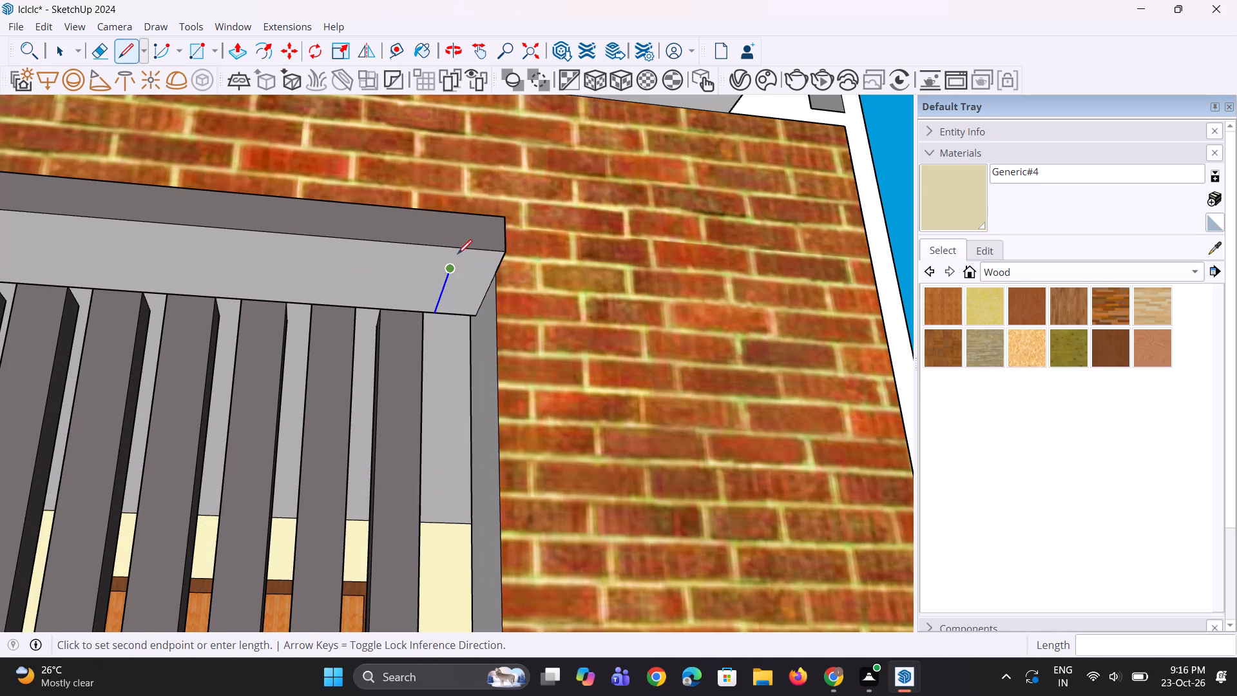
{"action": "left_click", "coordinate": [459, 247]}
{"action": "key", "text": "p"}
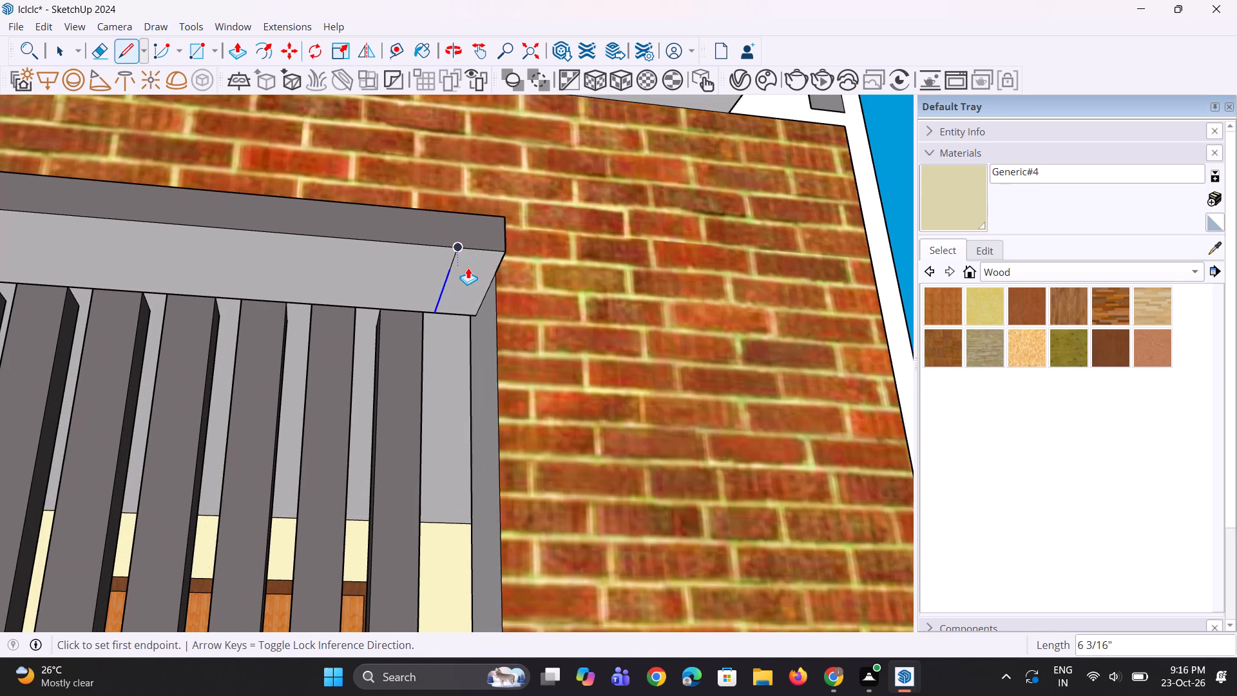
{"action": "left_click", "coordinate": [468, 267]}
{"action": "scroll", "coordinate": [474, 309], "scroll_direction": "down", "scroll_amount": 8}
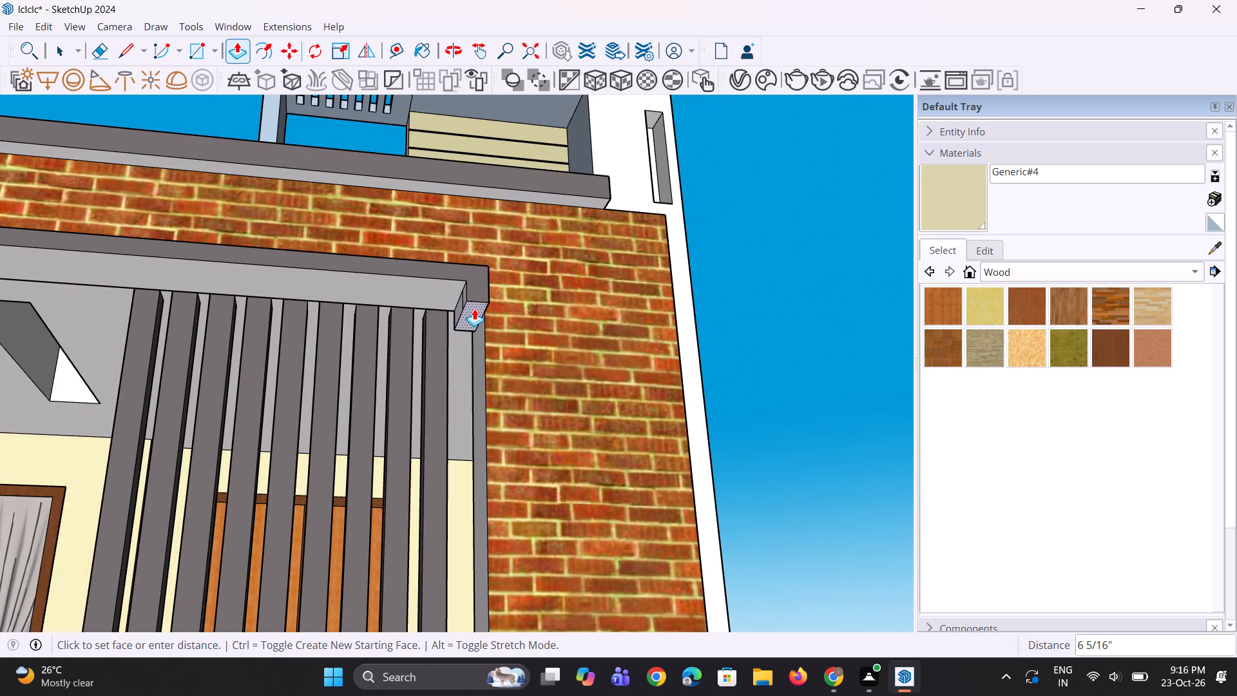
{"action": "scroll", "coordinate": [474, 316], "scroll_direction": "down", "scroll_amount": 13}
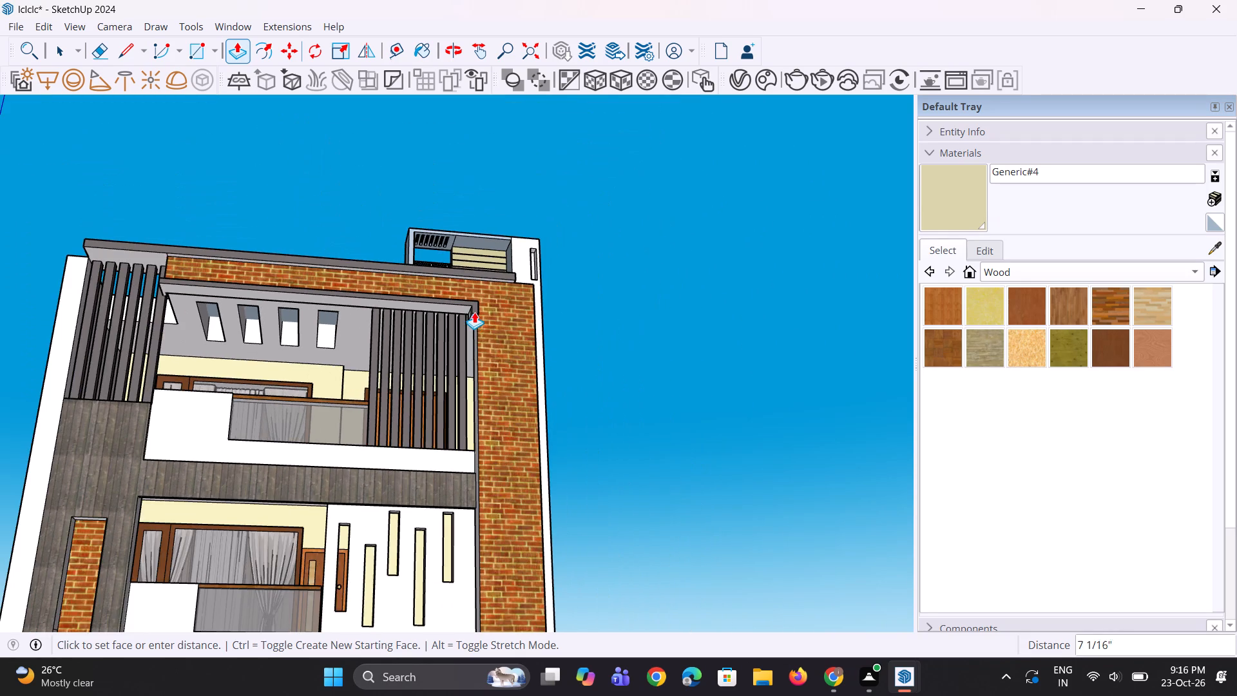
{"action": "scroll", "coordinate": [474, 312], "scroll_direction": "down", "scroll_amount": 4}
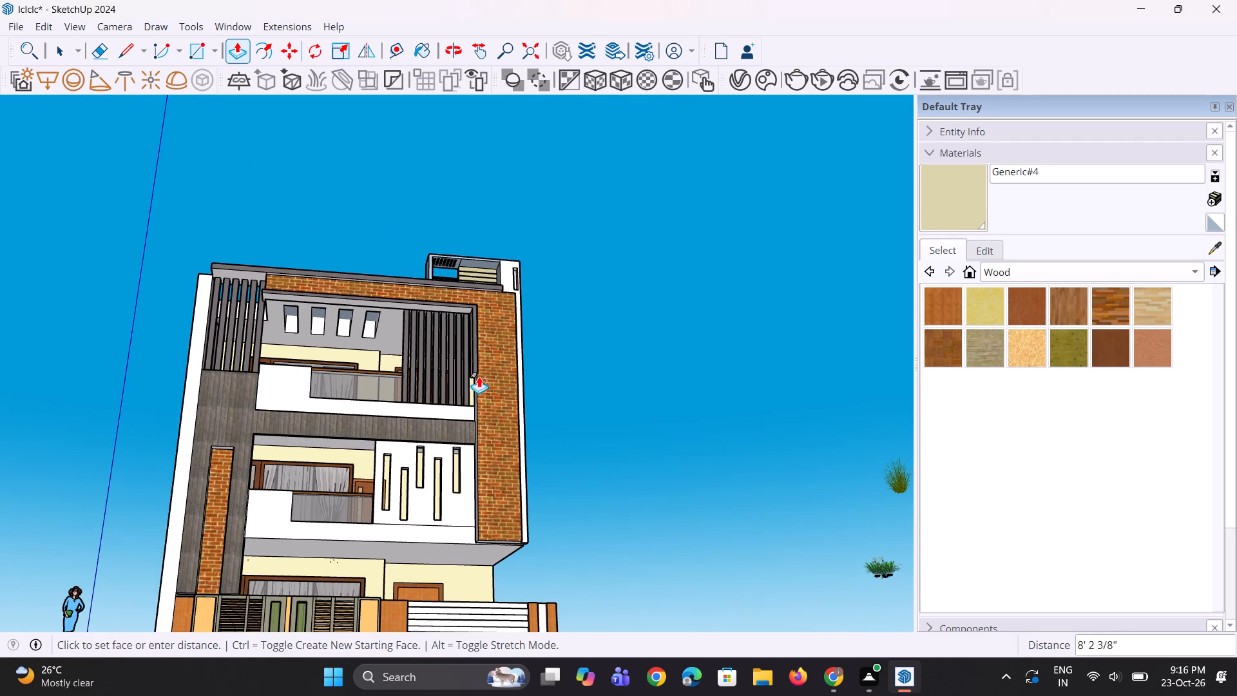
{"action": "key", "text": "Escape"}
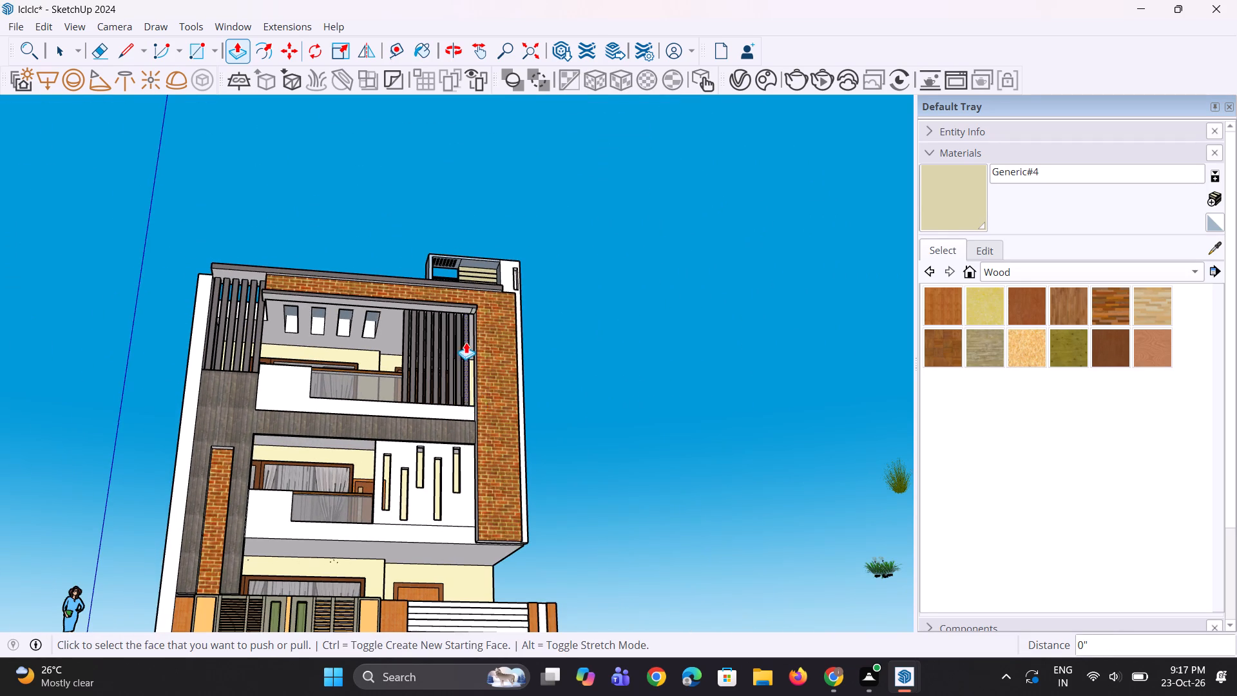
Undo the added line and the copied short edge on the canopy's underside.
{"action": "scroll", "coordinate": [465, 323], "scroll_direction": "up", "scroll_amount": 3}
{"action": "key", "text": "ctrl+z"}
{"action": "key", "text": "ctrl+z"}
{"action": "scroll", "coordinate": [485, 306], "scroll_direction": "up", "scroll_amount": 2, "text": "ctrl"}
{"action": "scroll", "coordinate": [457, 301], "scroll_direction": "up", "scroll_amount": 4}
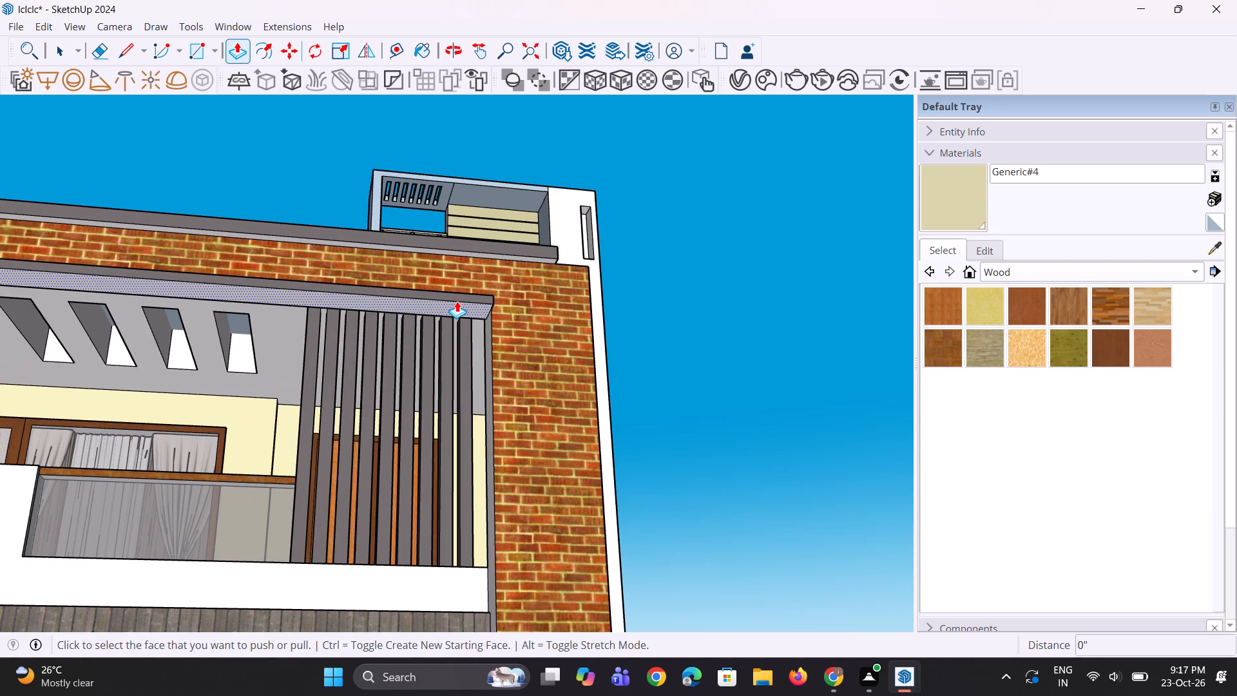
Create a new generic V-Ray material with a golden yellow diffuse colour, about R 0.929, G 0.807, B 0.315.
{"action": "scroll", "coordinate": [456, 301], "scroll_direction": "down", "scroll_amount": 7}
{"action": "middle_click_drag", "start_coordinate": [510, 291], "coordinate": [437, 376]}
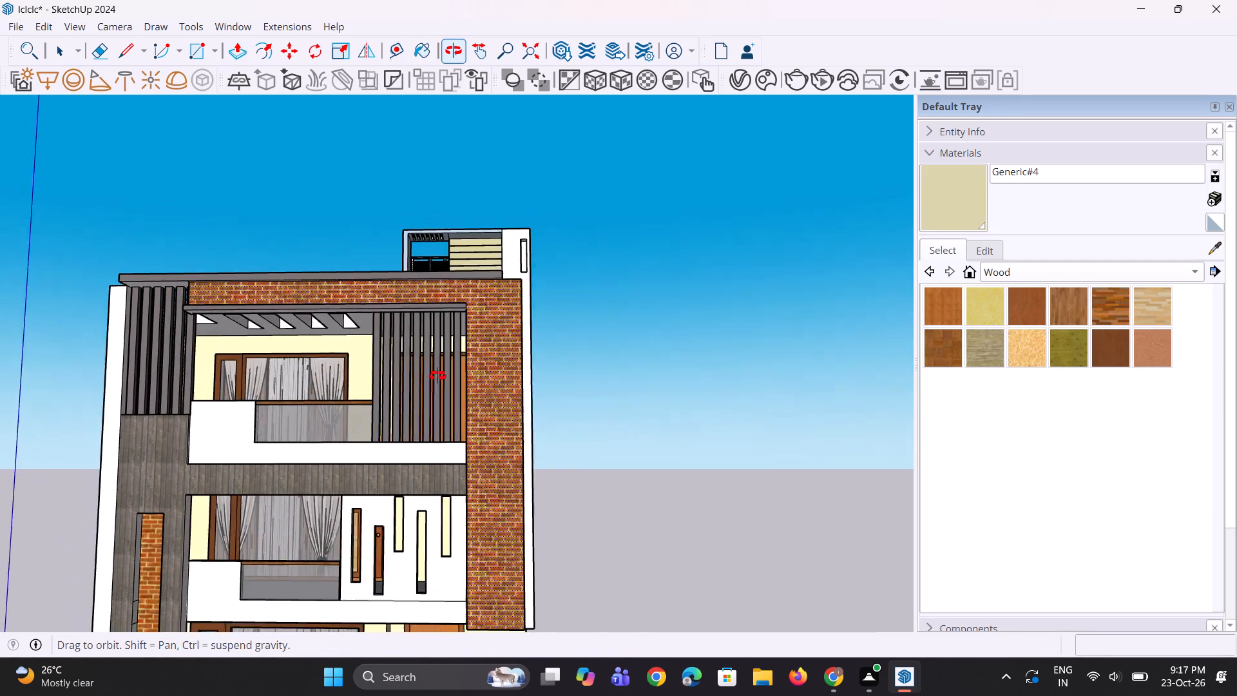
{"action": "middle_click_drag", "start_coordinate": [437, 376], "coordinate": [428, 386]}
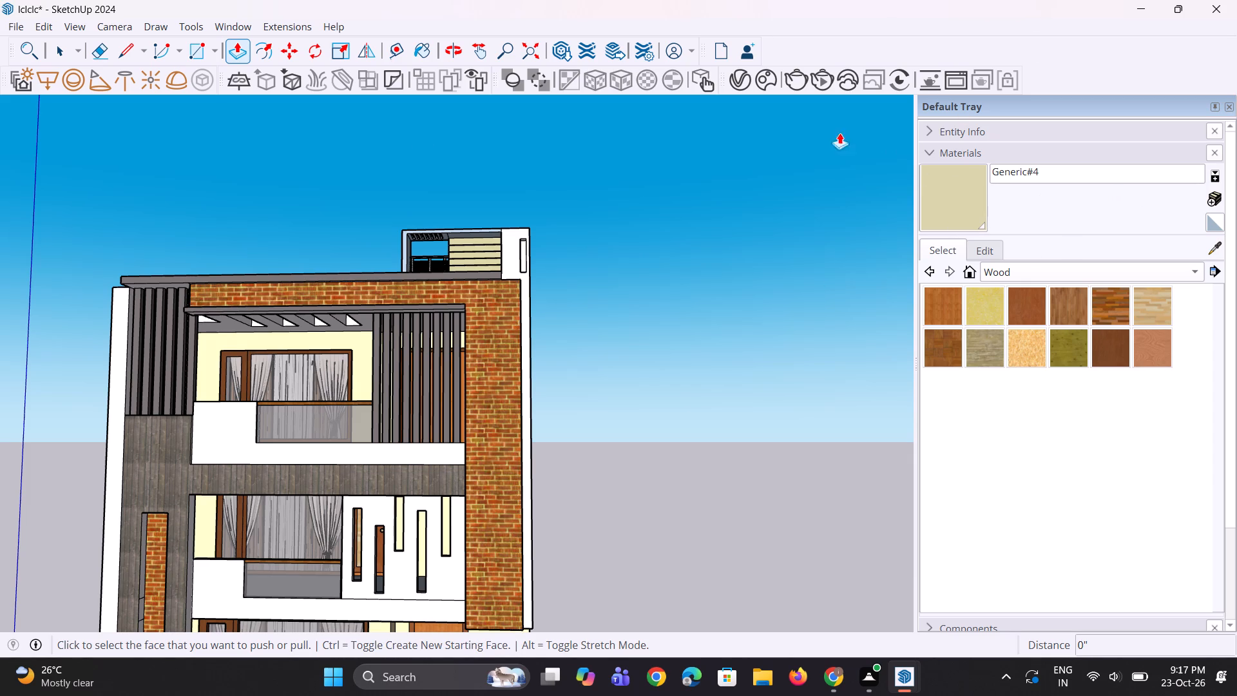
{"action": "left_click", "coordinate": [749, 84]}
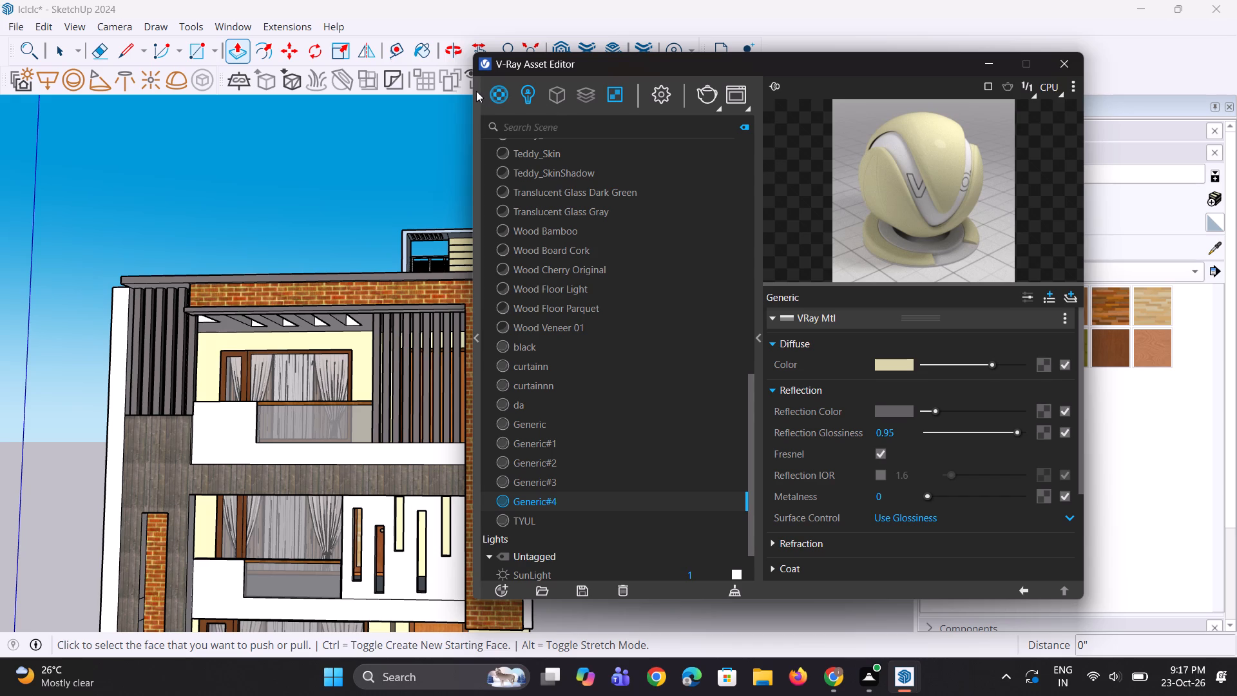
{"action": "right_click", "coordinate": [497, 90]}
{"action": "left_click", "coordinate": [523, 122]}
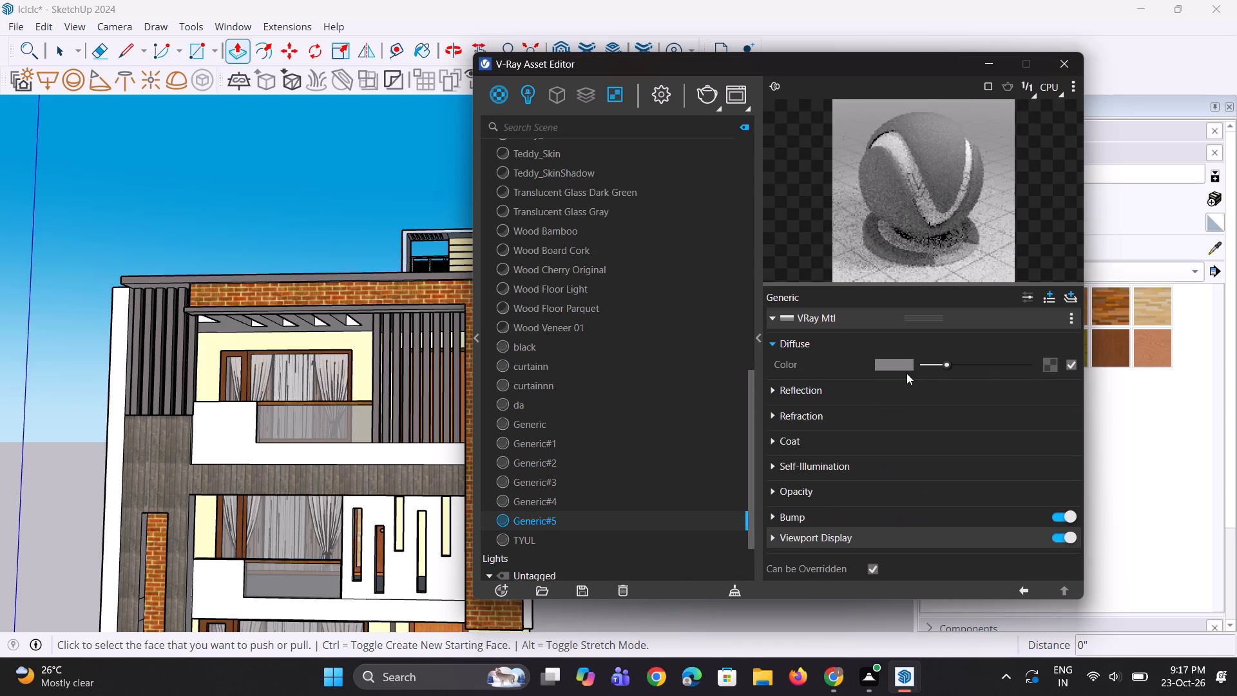
{"action": "left_click", "coordinate": [904, 363]}
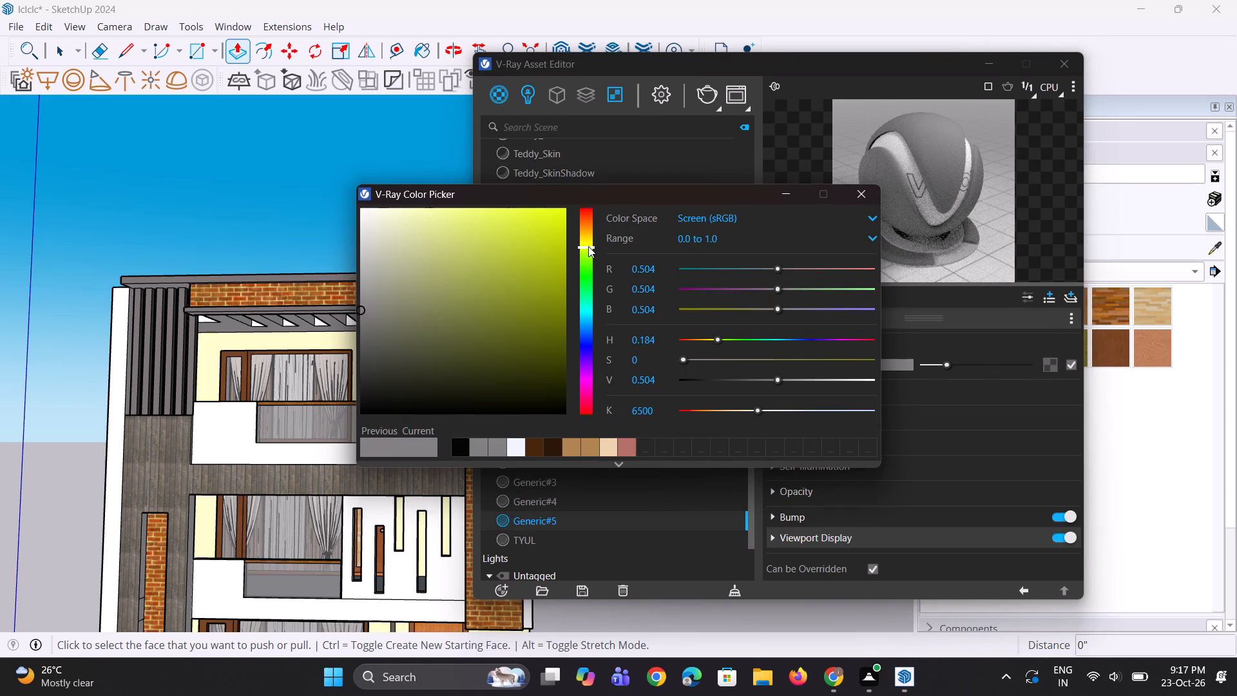
{"action": "left_click", "coordinate": [588, 246]}
{"action": "left_click_drag", "start_coordinate": [584, 242], "coordinate": [587, 236]}
{"action": "left_click_drag", "start_coordinate": [478, 224], "coordinate": [484, 219]}
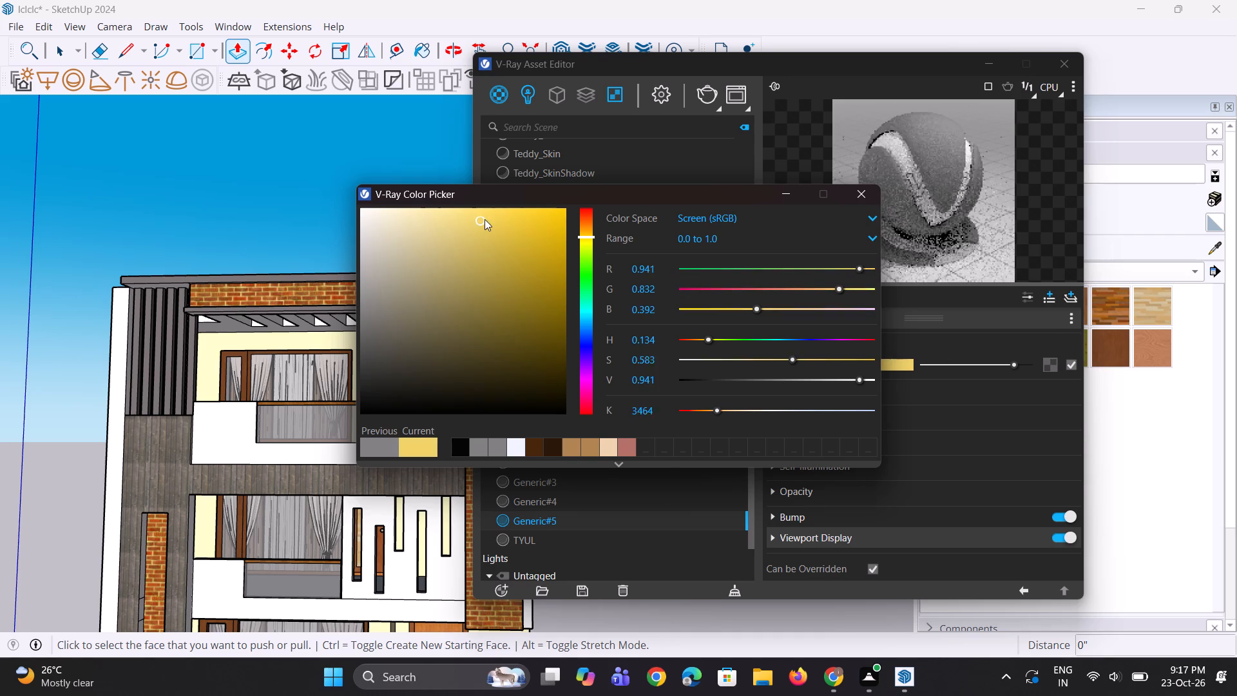
{"action": "left_click_drag", "start_coordinate": [484, 219], "coordinate": [497, 223]}
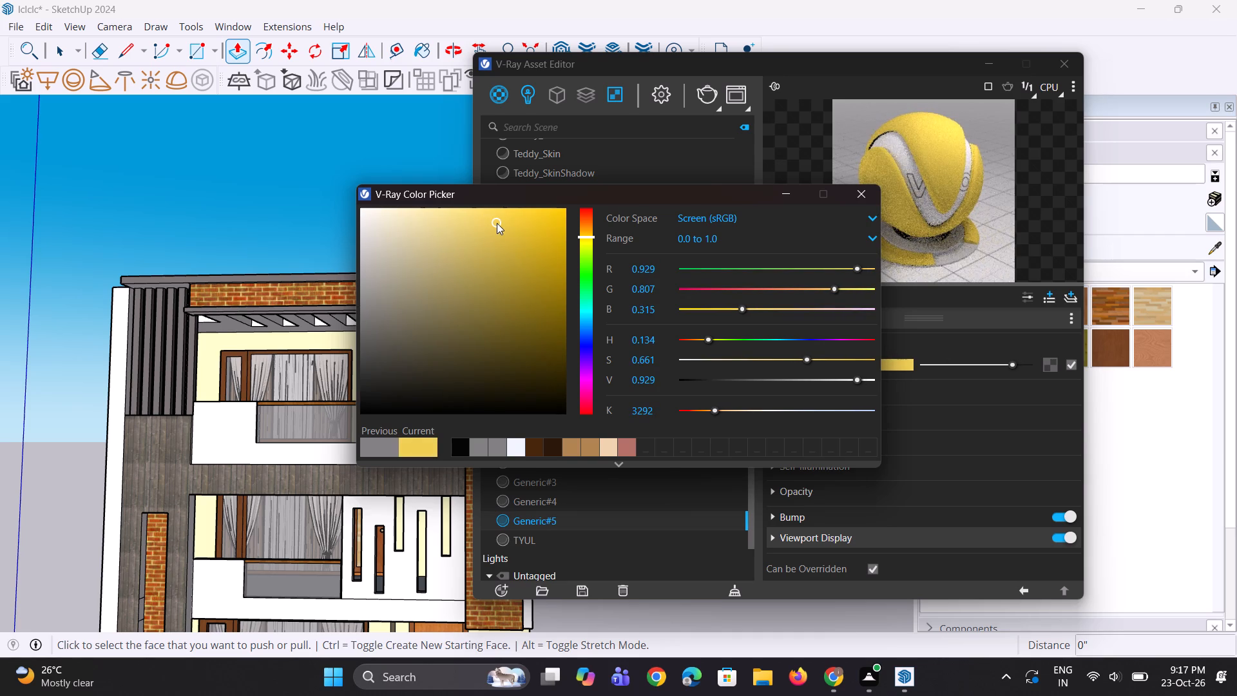
{"action": "left_click_drag", "start_coordinate": [785, 193], "coordinate": [792, 198]}
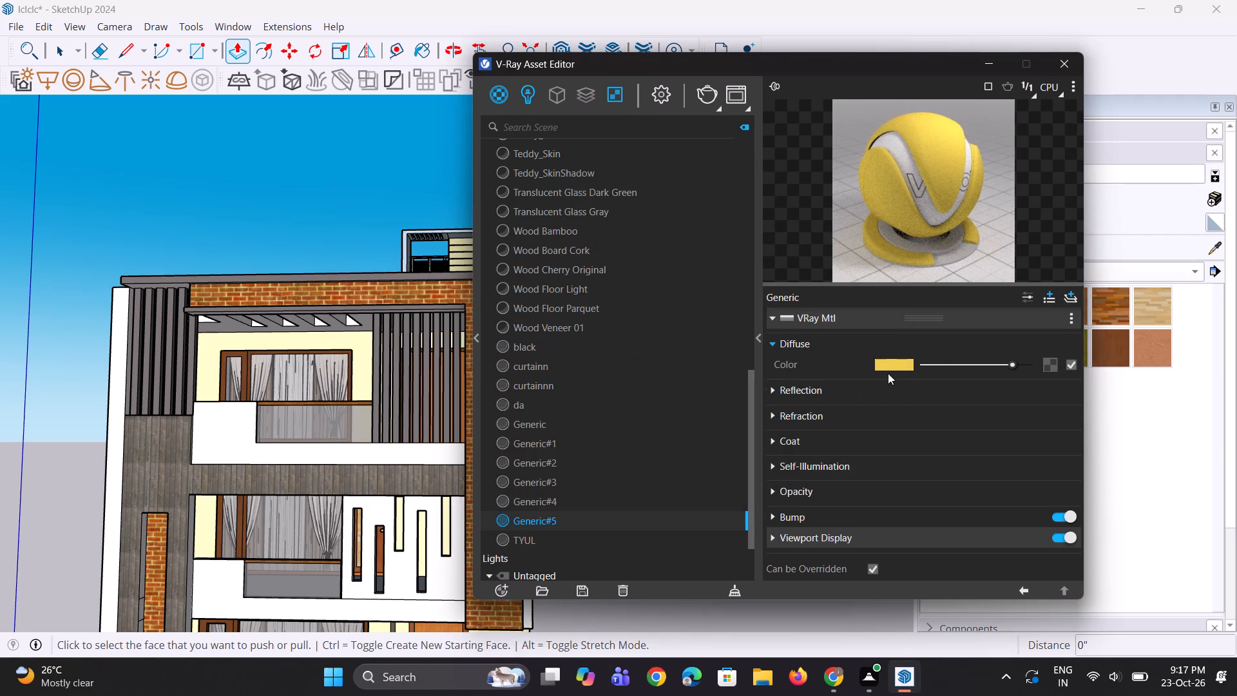
Give the new yellow material a grey reflection colour and a reflection glossiness of 0.95.
{"action": "left_click", "coordinate": [890, 383]}
{"action": "left_click", "coordinate": [943, 410]}
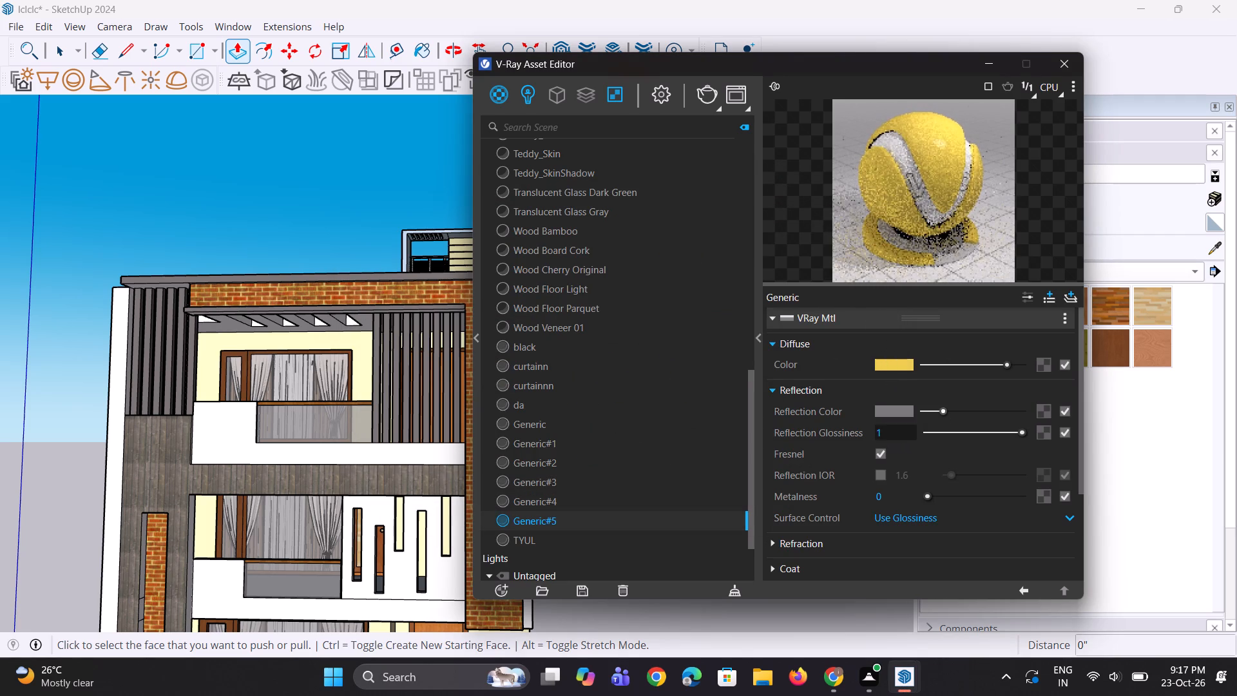
{"action": "left_click_drag", "start_coordinate": [886, 430], "coordinate": [814, 430]}
{"action": "type", "text": "0.95"}
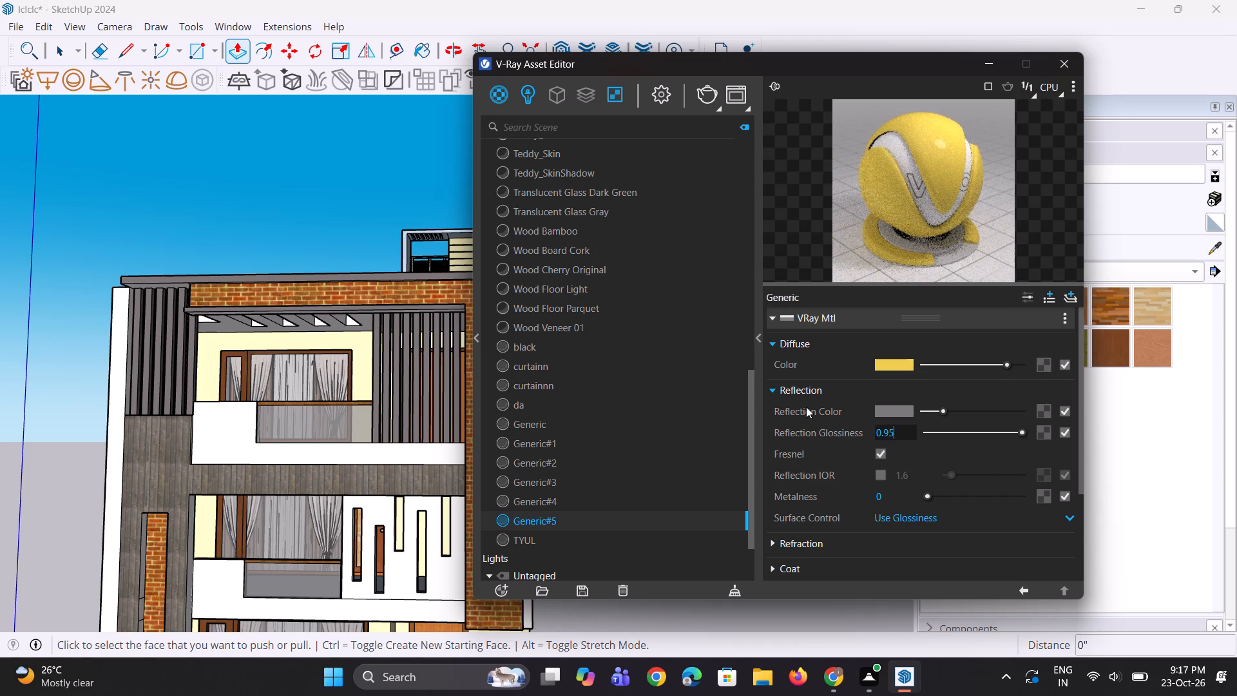
{"action": "key", "text": "Return"}
{"action": "left_click", "coordinate": [937, 164]}
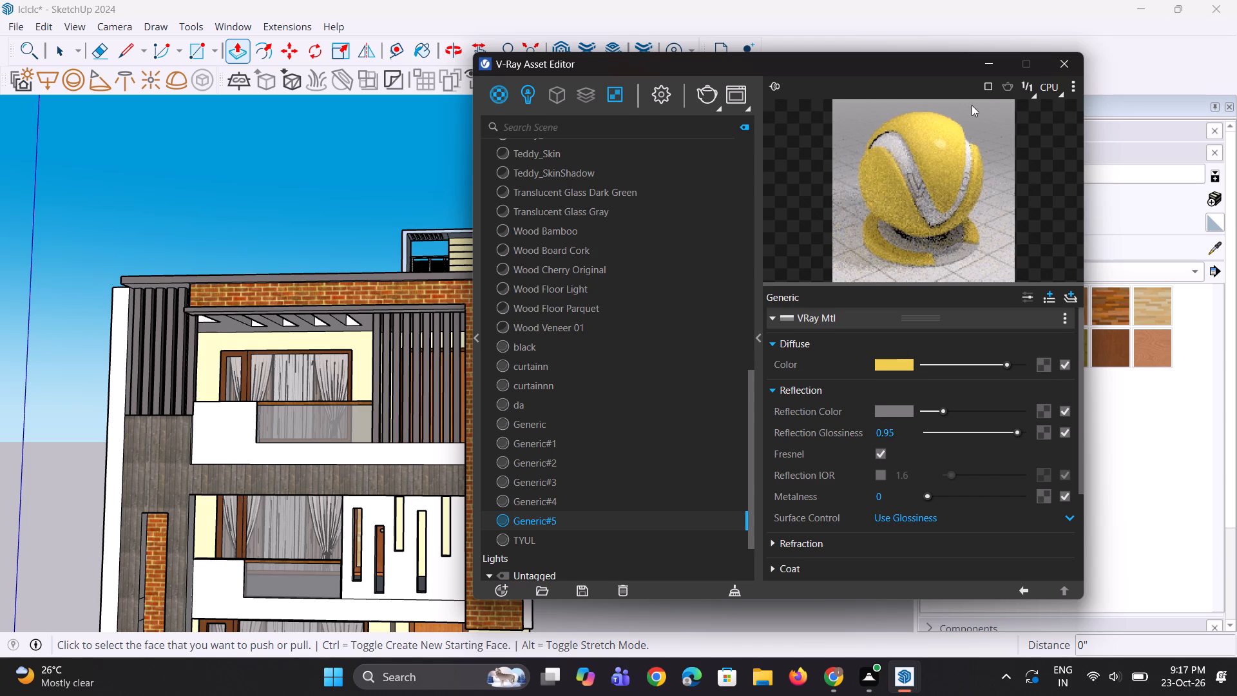
{"action": "left_click", "coordinate": [987, 63]}
Paint the white first-floor wall with the narrow vertical slots in the yellow Generic#5 material.
{"action": "scroll", "coordinate": [542, 327], "scroll_direction": "down", "scroll_amount": 2}
{"action": "scroll", "coordinate": [501, 511], "scroll_direction": "up", "scroll_amount": 2}
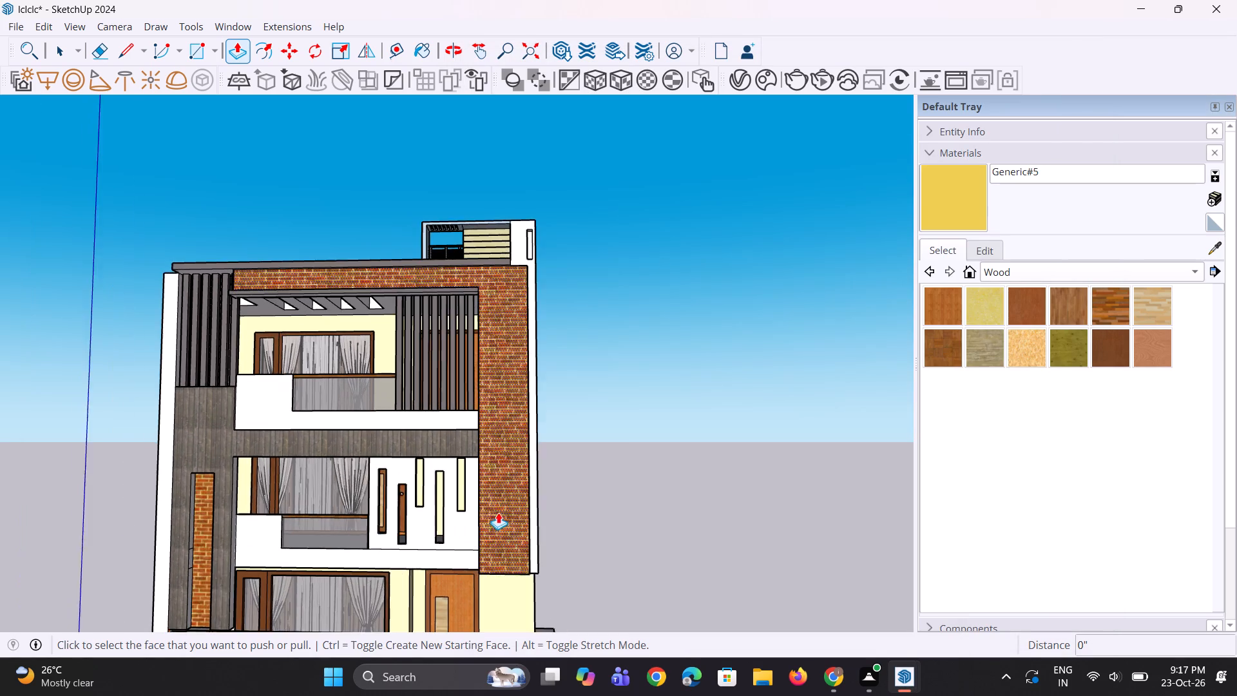
{"action": "left_click", "coordinate": [935, 205]}
{"action": "scroll", "coordinate": [466, 485], "scroll_direction": "up", "scroll_amount": 1}
{"action": "left_click", "coordinate": [459, 518]}
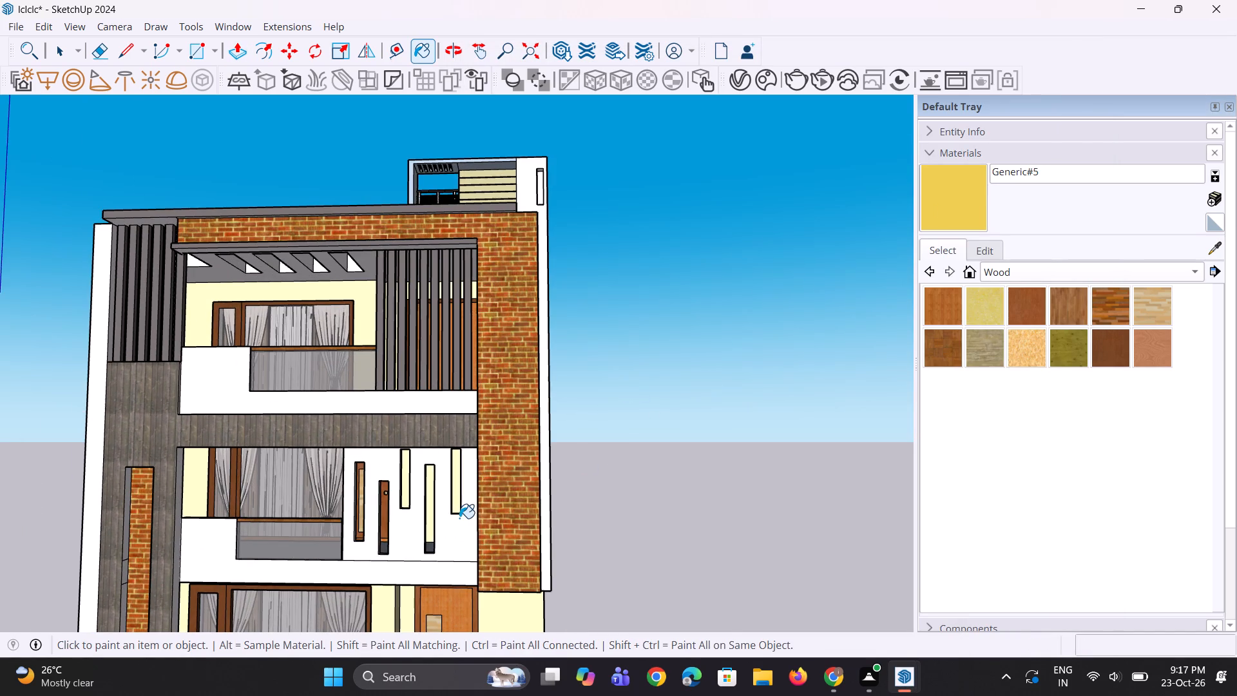
Examine the front elevation from afar and up close to judge the yellow slotted wall against the other finishes.
{"action": "scroll", "coordinate": [548, 478], "scroll_direction": "down", "scroll_amount": 6}
{"action": "scroll", "coordinate": [661, 402], "scroll_direction": "down", "scroll_amount": 3}
{"action": "scroll", "coordinate": [537, 564], "scroll_direction": "up", "scroll_amount": 5}
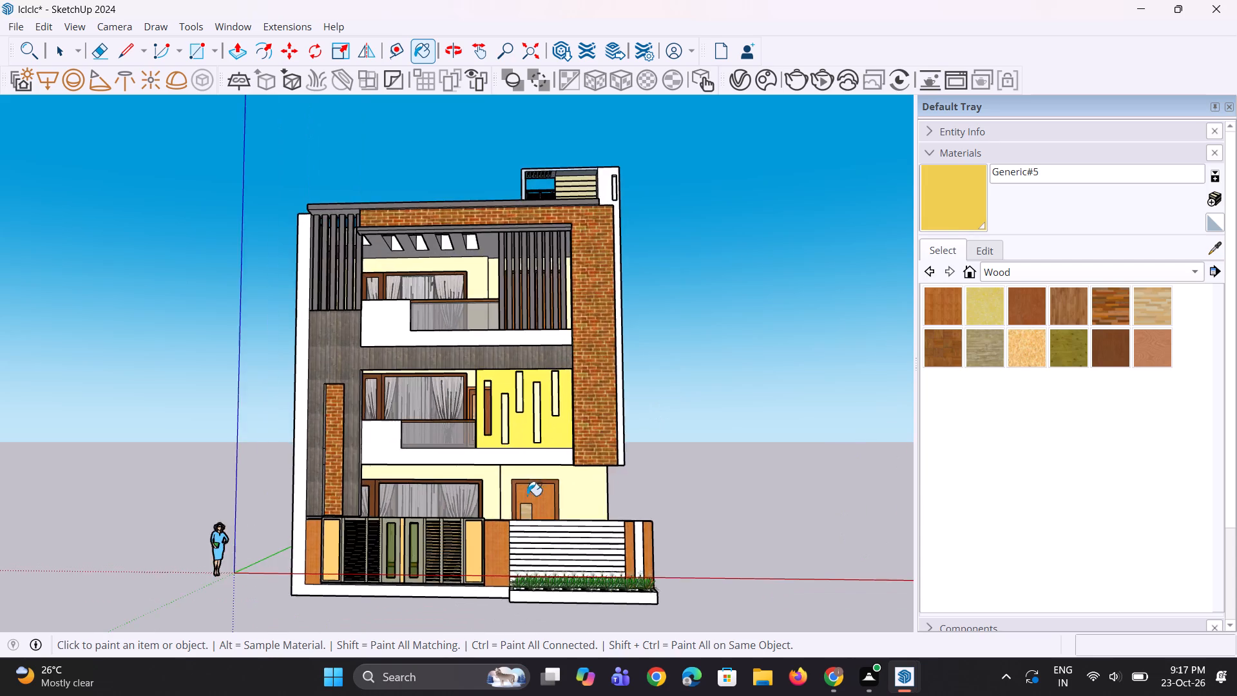
{"action": "scroll", "coordinate": [525, 450], "scroll_direction": "up", "scroll_amount": 3}
{"action": "scroll", "coordinate": [532, 372], "scroll_direction": "down", "scroll_amount": 8}
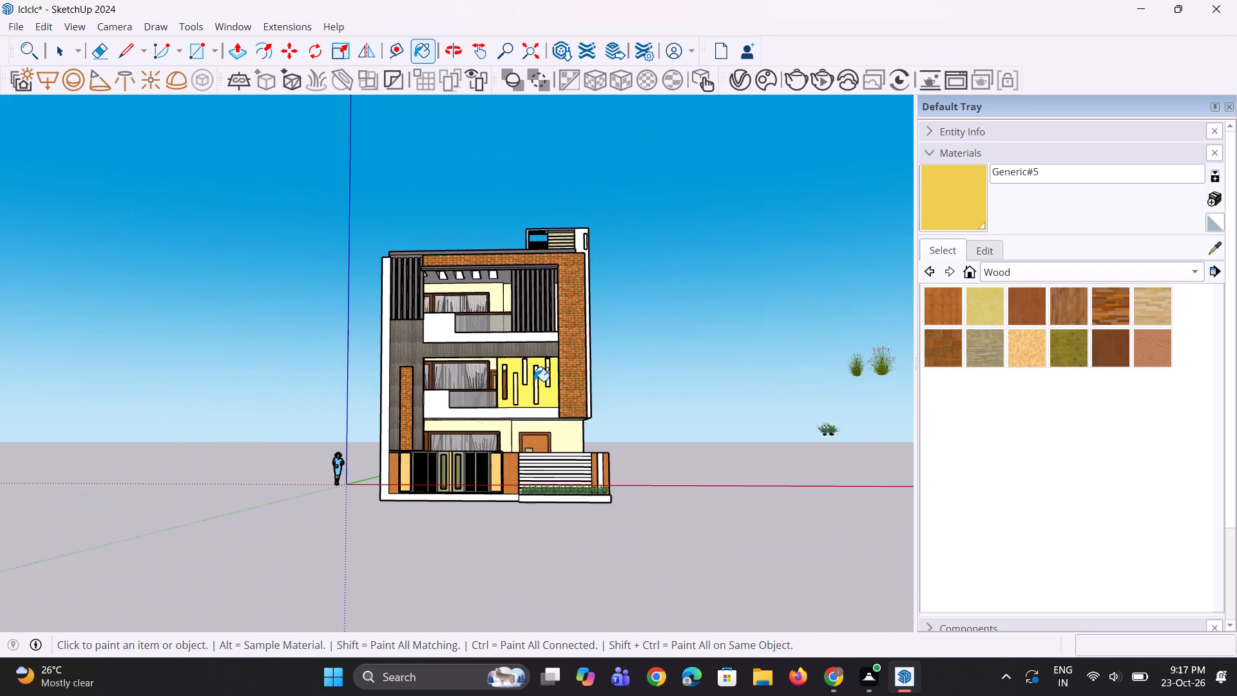
{"action": "scroll", "coordinate": [511, 427], "scroll_direction": "up", "scroll_amount": 7}
{"action": "scroll", "coordinate": [495, 517], "scroll_direction": "up", "scroll_amount": 3}
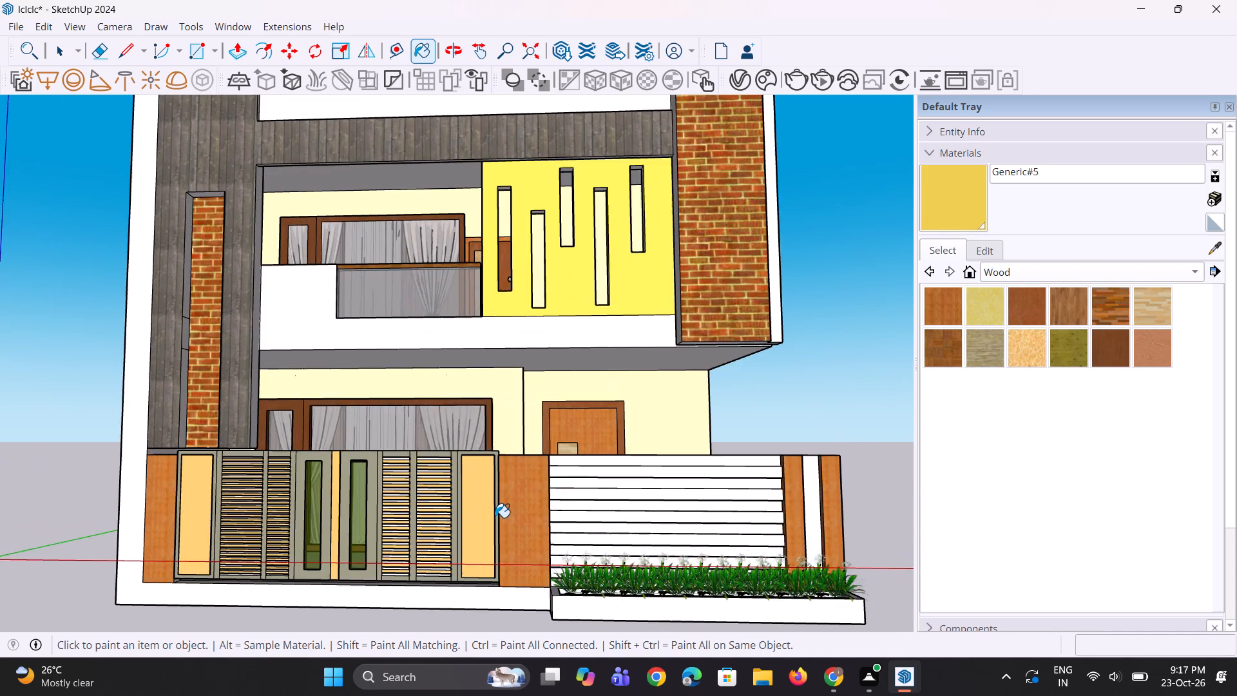
{"action": "scroll", "coordinate": [497, 513], "scroll_direction": "down", "scroll_amount": 12}
{"action": "middle_click_drag", "start_coordinate": [560, 508], "coordinate": [561, 526]}
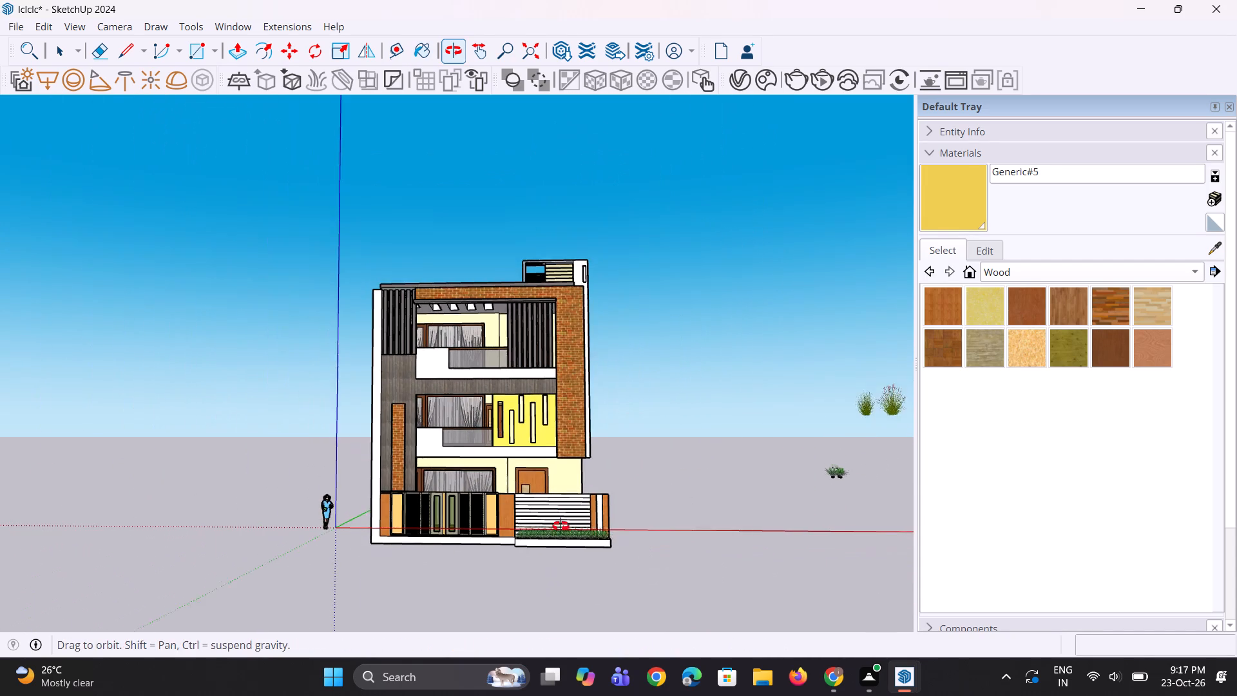
{"action": "middle_click_drag", "start_coordinate": [561, 526], "coordinate": [561, 530]}
{"action": "scroll", "coordinate": [551, 441], "scroll_direction": "up", "scroll_amount": 5}
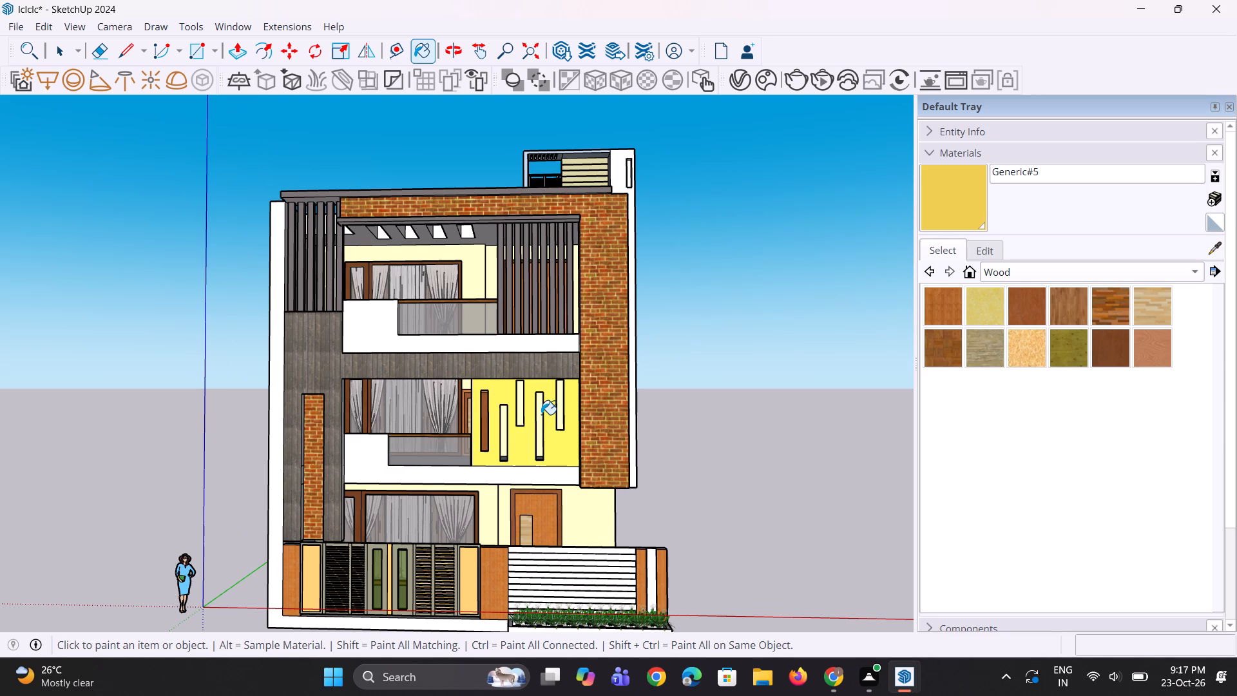
Paint the back face of the narrow slot in the white rooftop wall with Generic#1, sampled from the gate's plain side panel.
{"action": "key", "text": "space"}
{"action": "key", "text": "space"}
{"action": "key", "text": "space"}
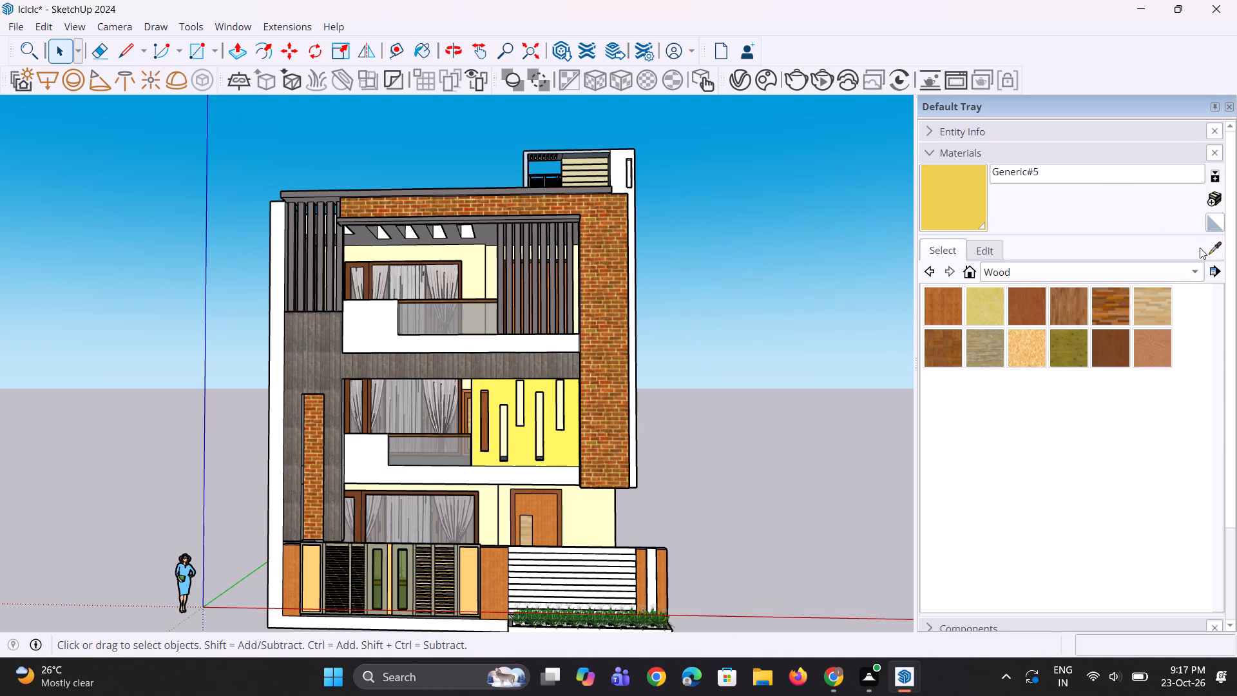
{"action": "left_click", "coordinate": [1207, 251]}
{"action": "scroll", "coordinate": [463, 614], "scroll_direction": "up", "scroll_amount": 4}
{"action": "left_click", "coordinate": [470, 604]}
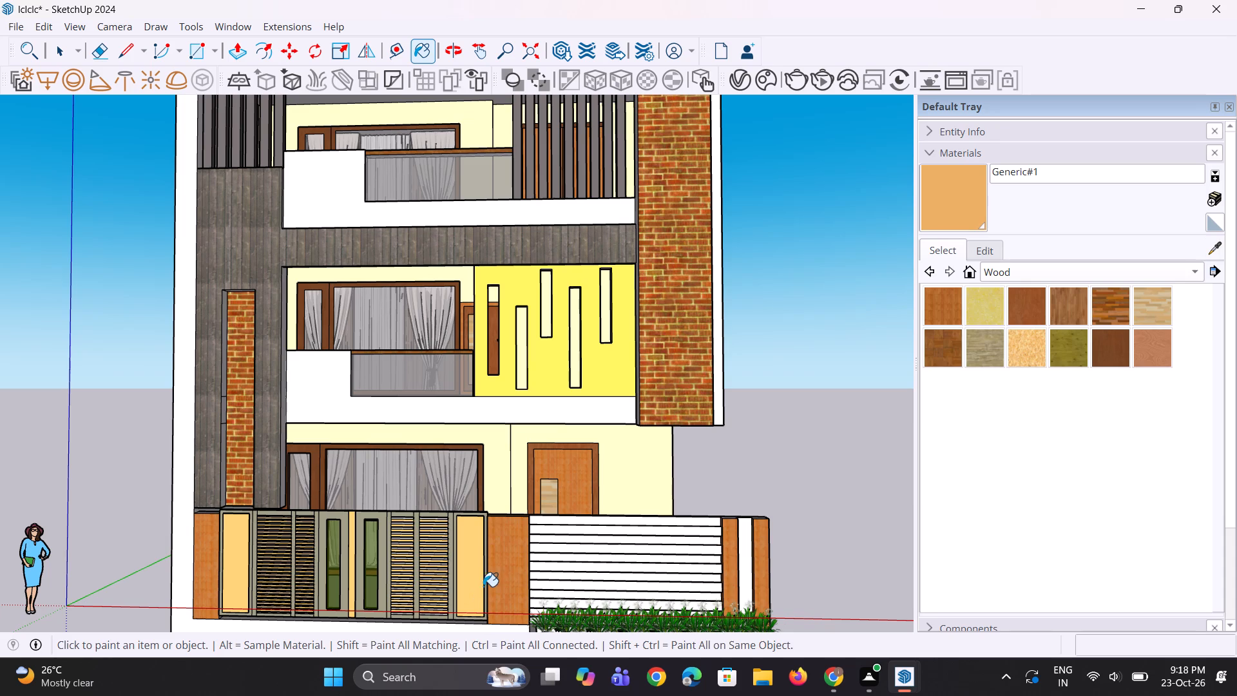
{"action": "key", "text": "space"}
{"action": "key", "text": "space"}
{"action": "key", "text": "space"}
{"action": "left_click", "coordinate": [952, 198]}
{"action": "scroll", "coordinate": [446, 601], "scroll_direction": "down", "scroll_amount": 8}
{"action": "scroll", "coordinate": [526, 305], "scroll_direction": "up", "scroll_amount": 4}
{"action": "scroll", "coordinate": [591, 279], "scroll_direction": "up", "scroll_amount": 8}
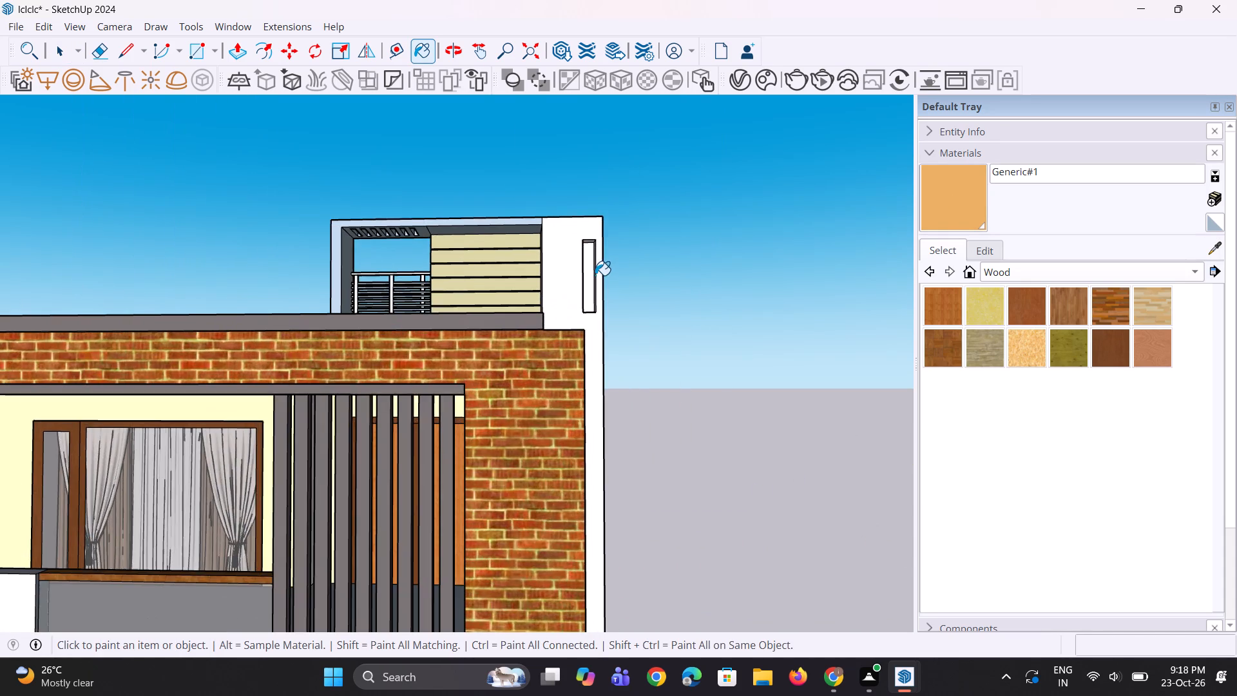
{"action": "left_click", "coordinate": [595, 275]}
{"action": "scroll", "coordinate": [596, 275], "scroll_direction": "up", "scroll_amount": 5}
{"action": "left_click", "coordinate": [586, 286]}
Paint the inner side faces of the rooftop wall's narrow slot with Generic#1.
{"action": "middle_click_drag", "start_coordinate": [596, 307], "coordinate": [529, 317]}
{"action": "scroll", "coordinate": [575, 303], "scroll_direction": "up", "scroll_amount": 7}
{"action": "left_click", "coordinate": [544, 326]}
{"action": "middle_click_drag", "start_coordinate": [550, 356], "coordinate": [646, 351]}
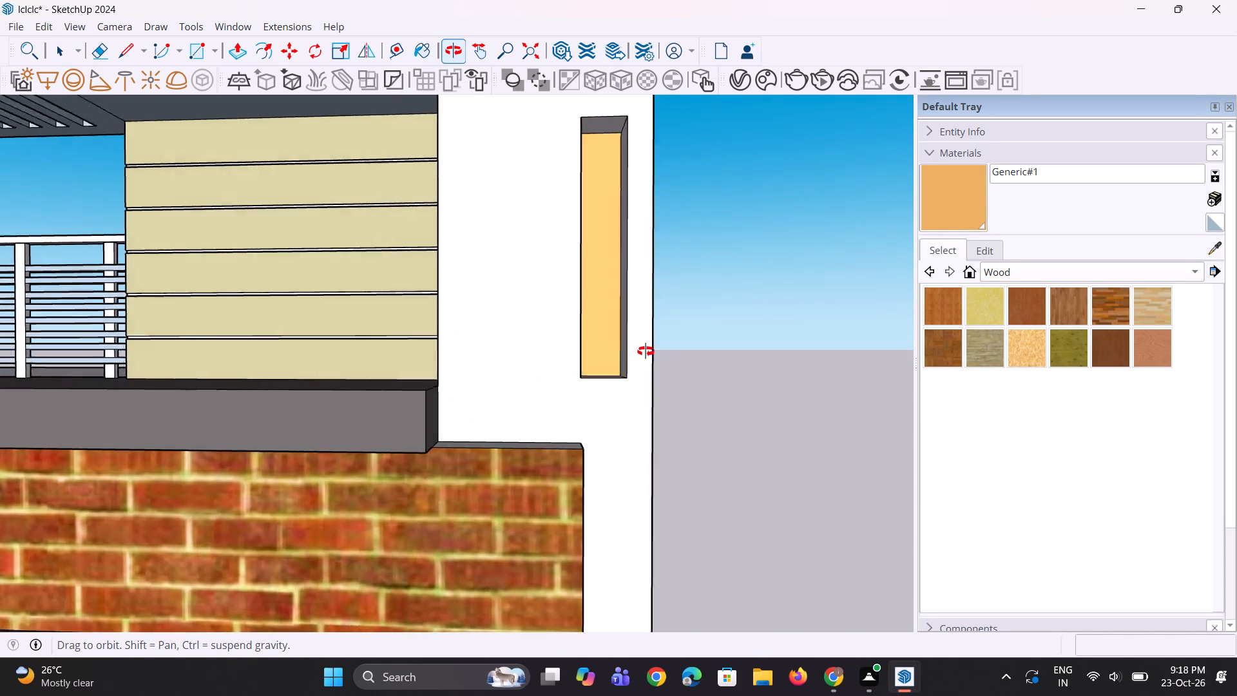
{"action": "middle_click_drag", "start_coordinate": [646, 351], "coordinate": [666, 343]}
{"action": "scroll", "coordinate": [666, 343], "scroll_direction": "up", "scroll_amount": 2}
{"action": "left_click", "coordinate": [652, 340]}
Examine the whole front elevation with the painted rooftop slot and the yellow slotted wall.
{"action": "scroll", "coordinate": [645, 362], "scroll_direction": "down", "scroll_amount": 12}
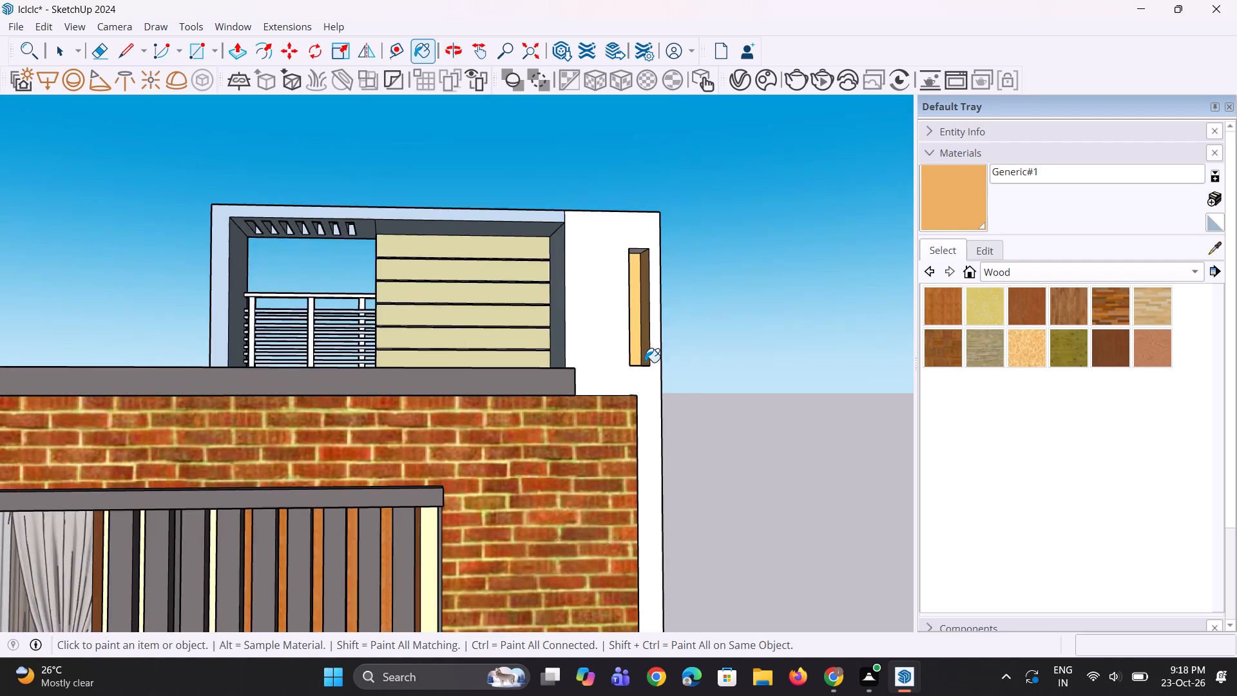
{"action": "scroll", "coordinate": [645, 362], "scroll_direction": "down", "scroll_amount": 11}
{"action": "middle_click_drag", "start_coordinate": [640, 363], "coordinate": [619, 351]}
{"action": "scroll", "coordinate": [591, 340], "scroll_direction": "down", "scroll_amount": 4}
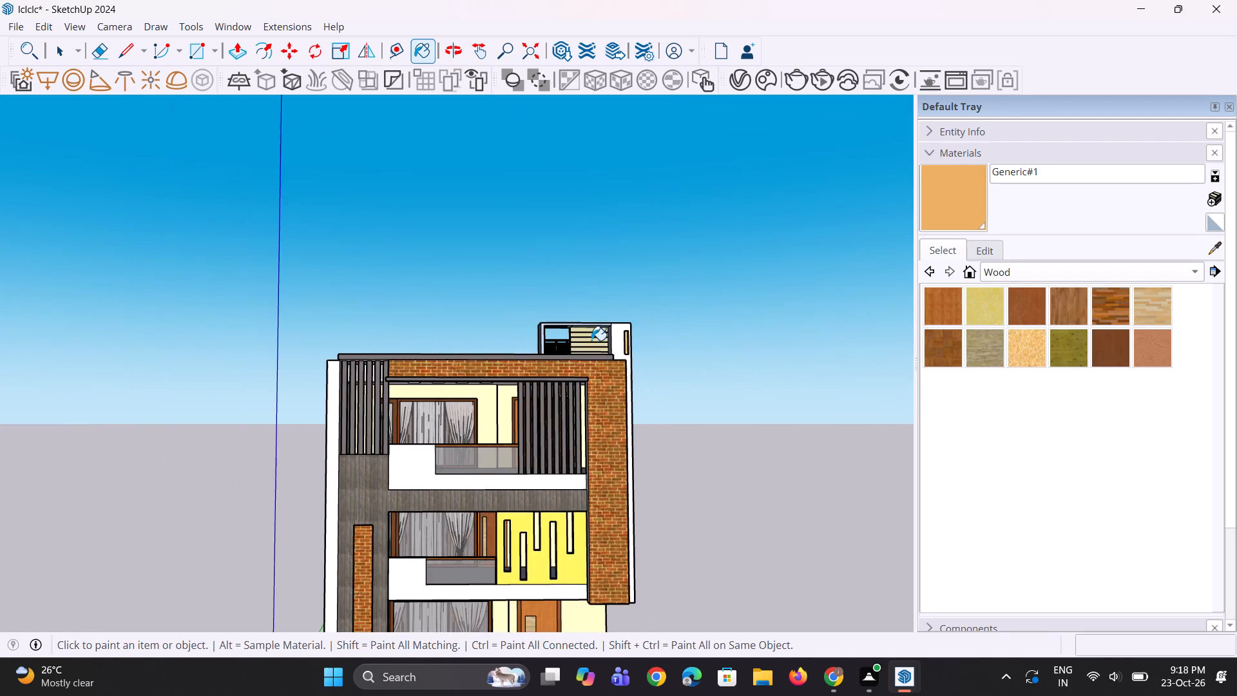
{"action": "scroll", "coordinate": [584, 338], "scroll_direction": "down", "scroll_amount": 14}
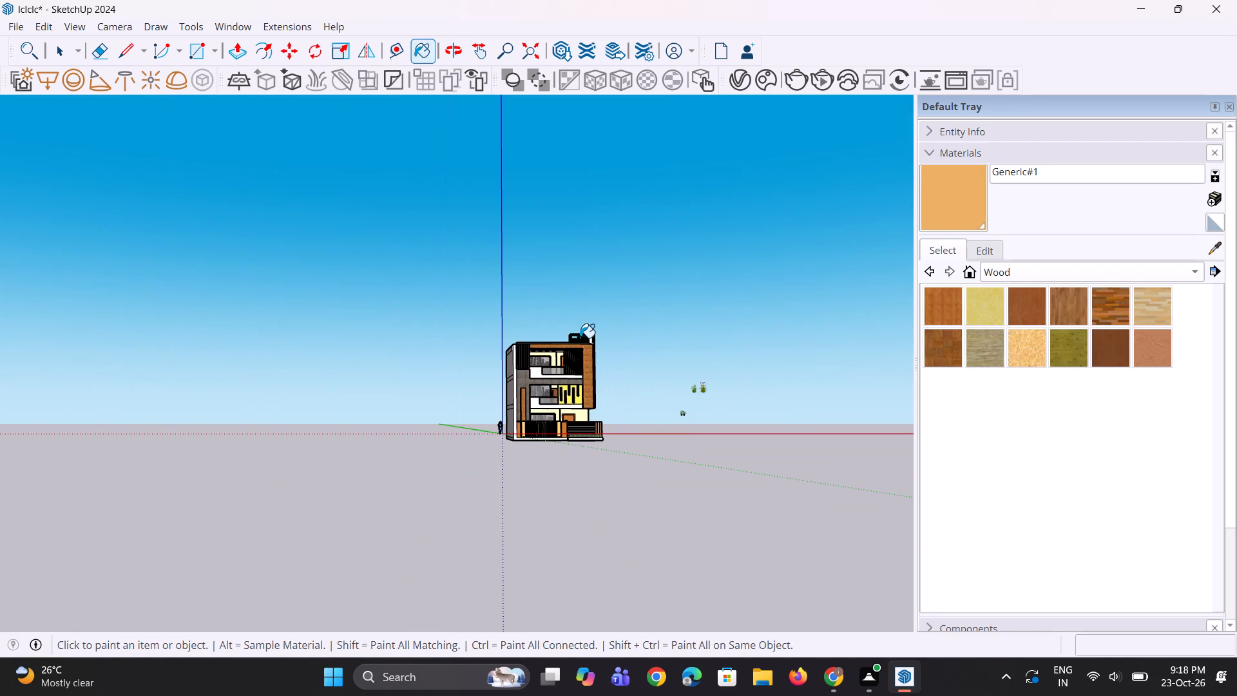
{"action": "scroll", "coordinate": [580, 338], "scroll_direction": "down", "scroll_amount": 2}
{"action": "scroll", "coordinate": [570, 368], "scroll_direction": "up", "scroll_amount": 12}
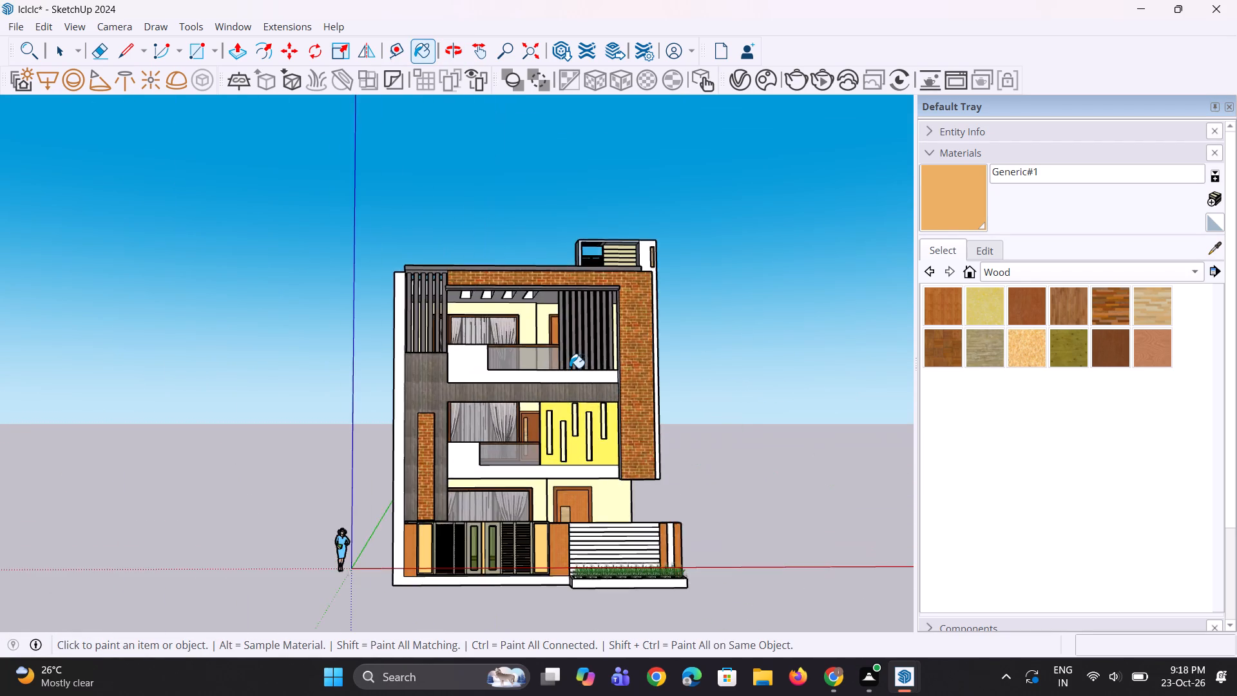
Create a new generic V-Ray material with a light peach diffuse colour of R 0.937, G 0.82, B 0.673.
{"action": "scroll", "coordinate": [570, 368], "scroll_direction": "up", "scroll_amount": 5}
{"action": "middle_click_drag", "start_coordinate": [570, 368], "coordinate": [555, 305]}
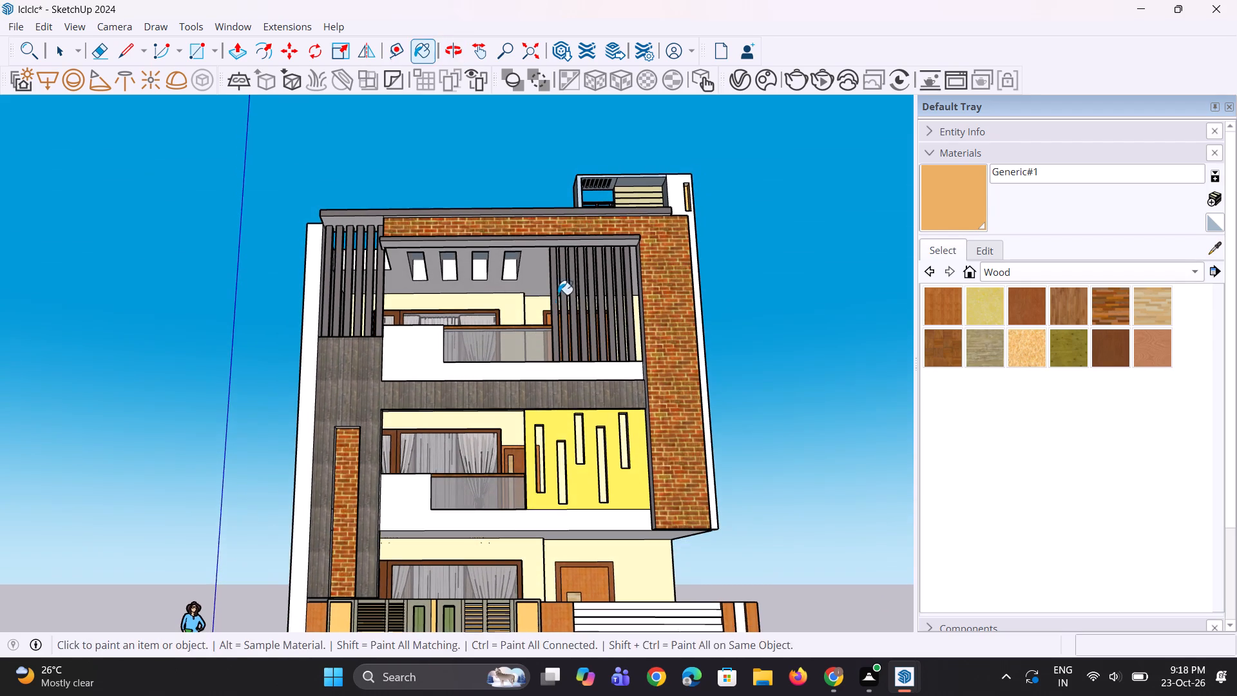
{"action": "key", "text": "space"}
{"action": "key", "text": "space"}
{"action": "key", "text": "space"}
{"action": "left_click", "coordinate": [802, 84]}
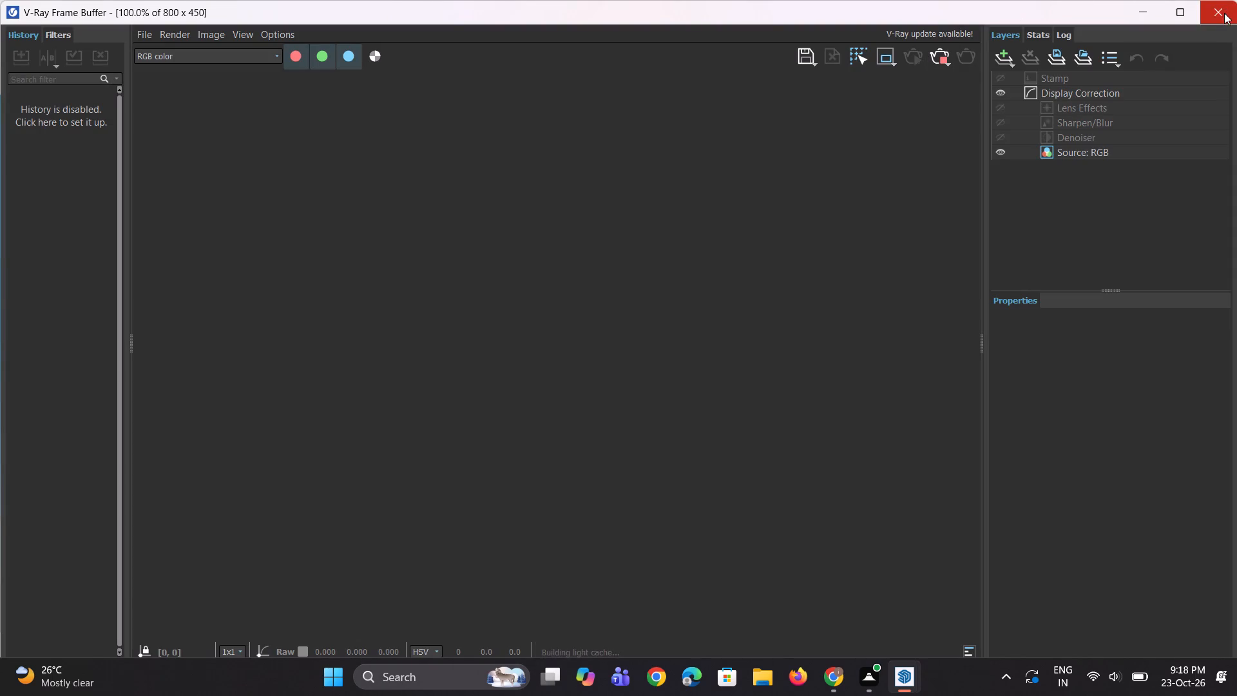
{"action": "left_click", "coordinate": [1224, 13]}
{"action": "left_click", "coordinate": [730, 81]}
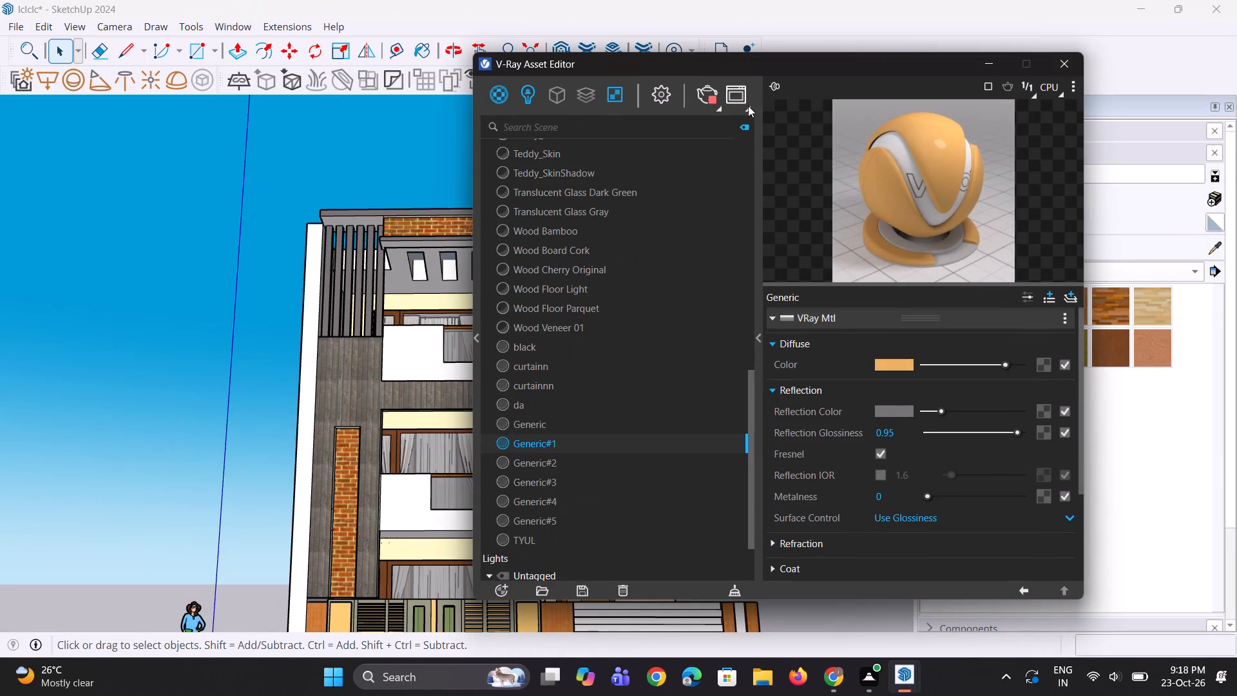
{"action": "right_click", "coordinate": [508, 97]}
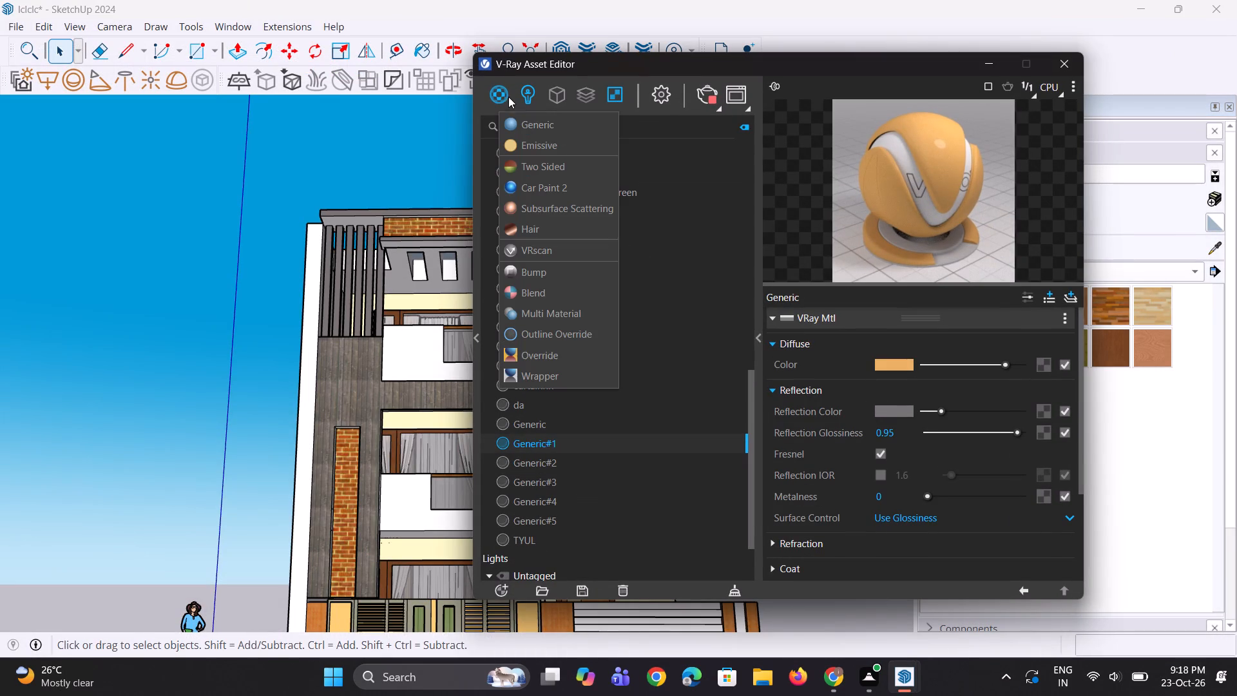
{"action": "left_click", "coordinate": [527, 117]}
{"action": "left_click", "coordinate": [903, 365]}
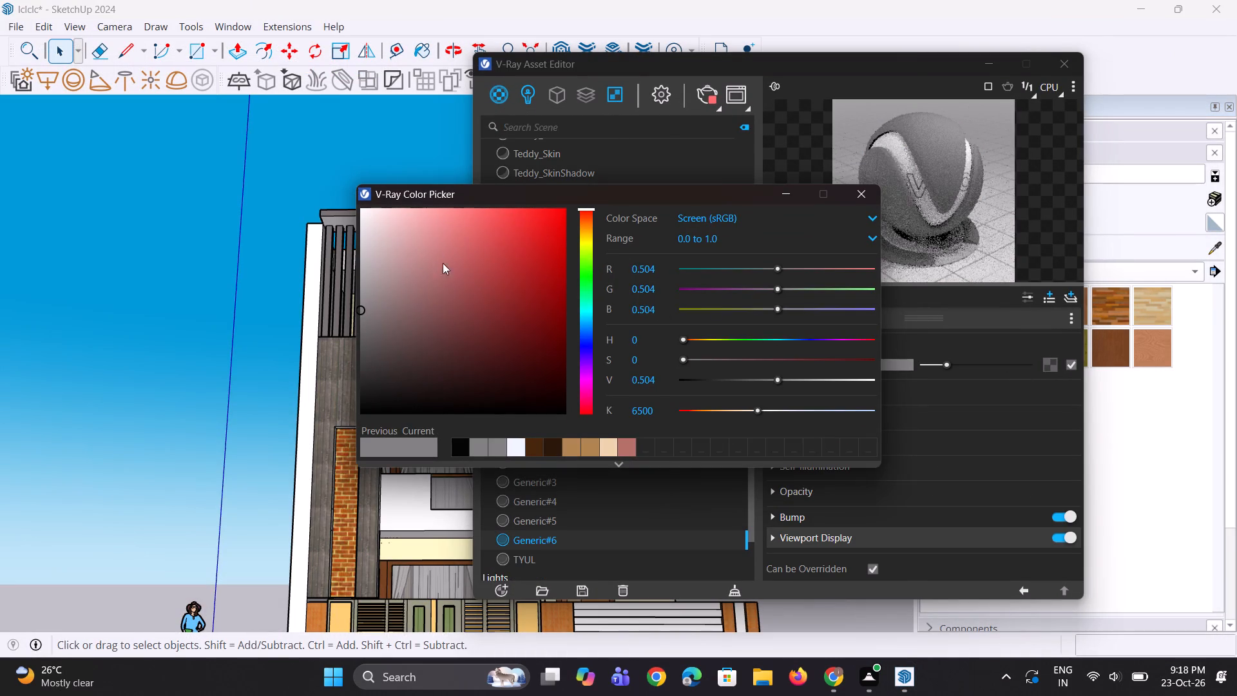
{"action": "left_click", "coordinate": [611, 452]}
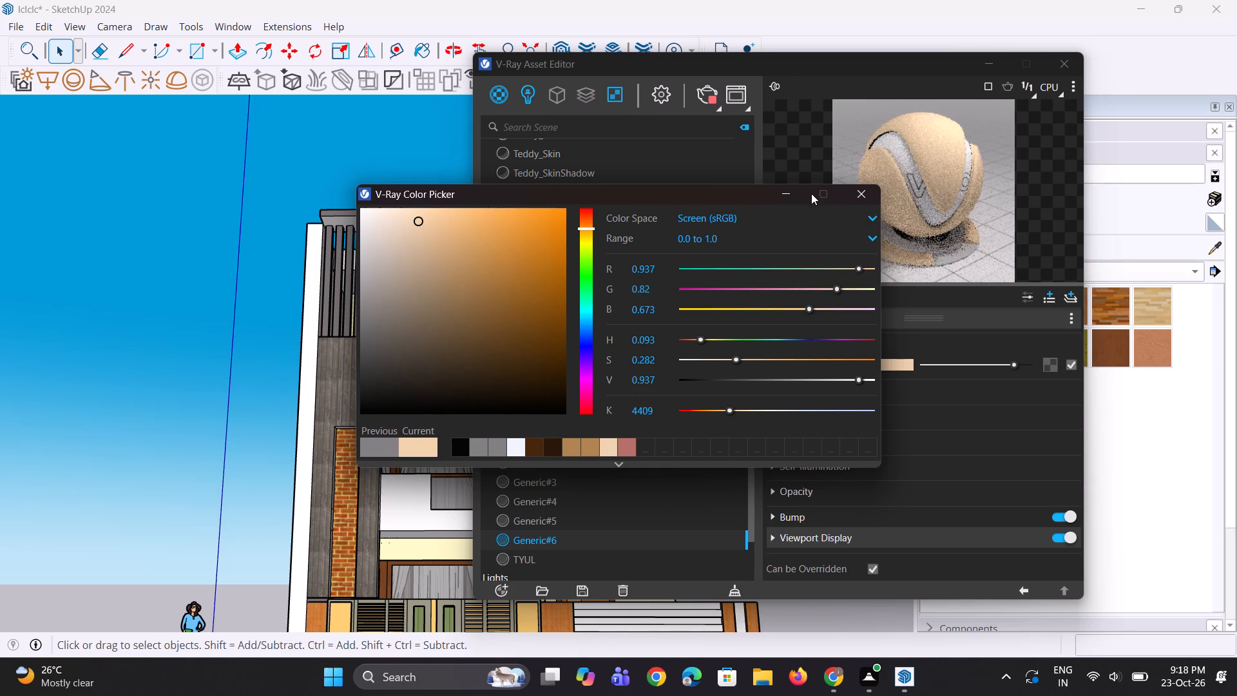
{"action": "left_click", "coordinate": [794, 189]}
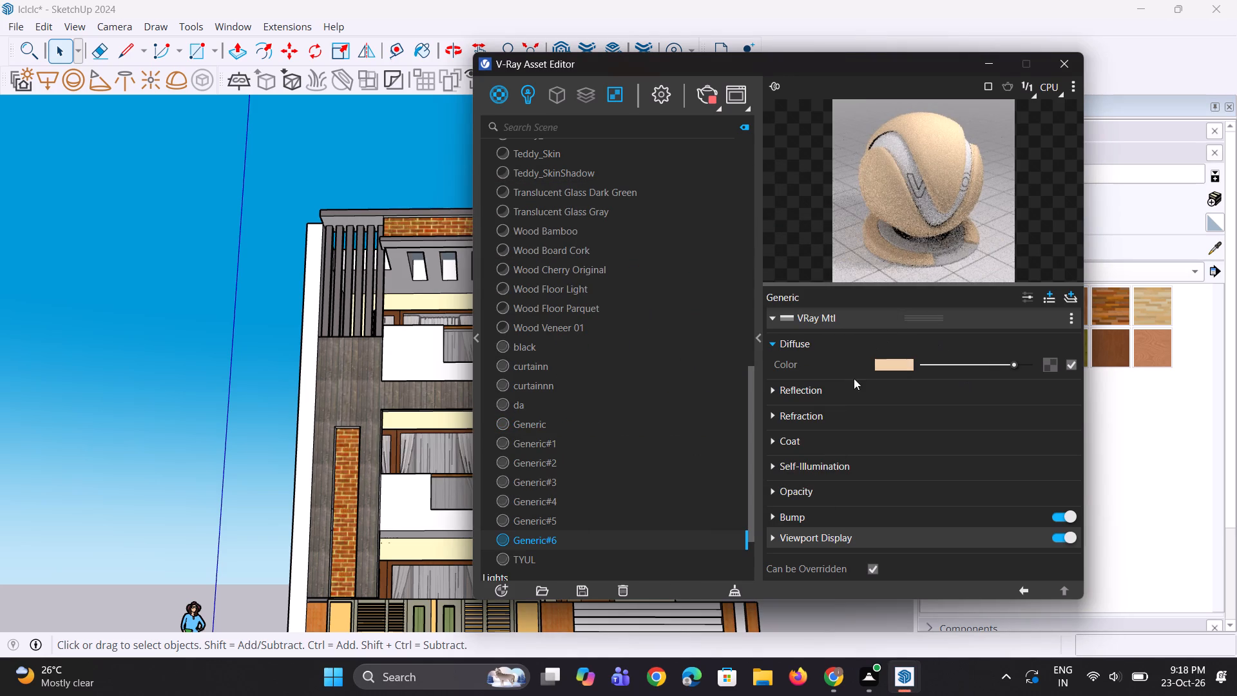
Give the peach material a mid-grey reflection colour and a reflection glossiness of 0.95.
{"action": "left_click", "coordinate": [845, 389]}
{"action": "left_click", "coordinate": [946, 408]}
{"action": "left_click_drag", "start_coordinate": [883, 431], "coordinate": [863, 436]}
{"action": "key", "text": "0"}
{"action": "key", "text": "period"}
{"action": "type", "text": "95"}
{"action": "key", "text": "Return"}
{"action": "left_click", "coordinate": [919, 169]}
{"action": "left_click", "coordinate": [971, 70]}
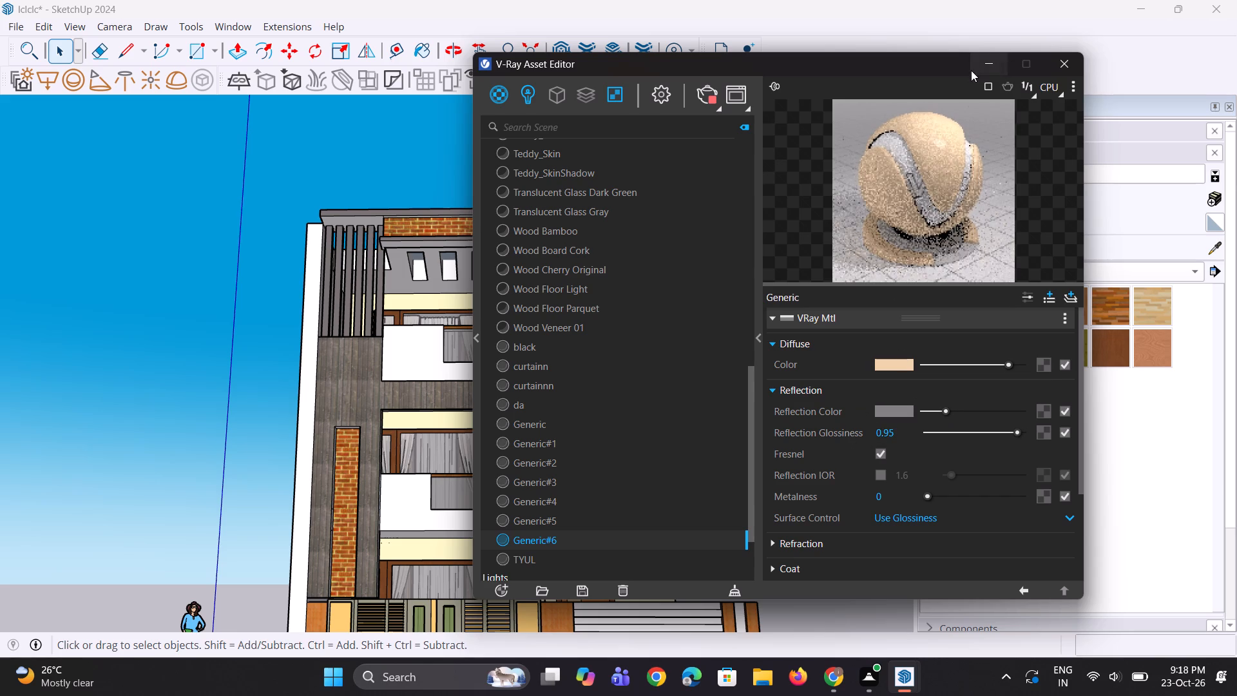
Paint the top-floor and middle-floor balcony ceilings and the underside of the overhang above the ground floor with Generic#6.
{"action": "left_click", "coordinate": [955, 184]}
{"action": "scroll", "coordinate": [582, 280], "scroll_direction": "up", "scroll_amount": 3}
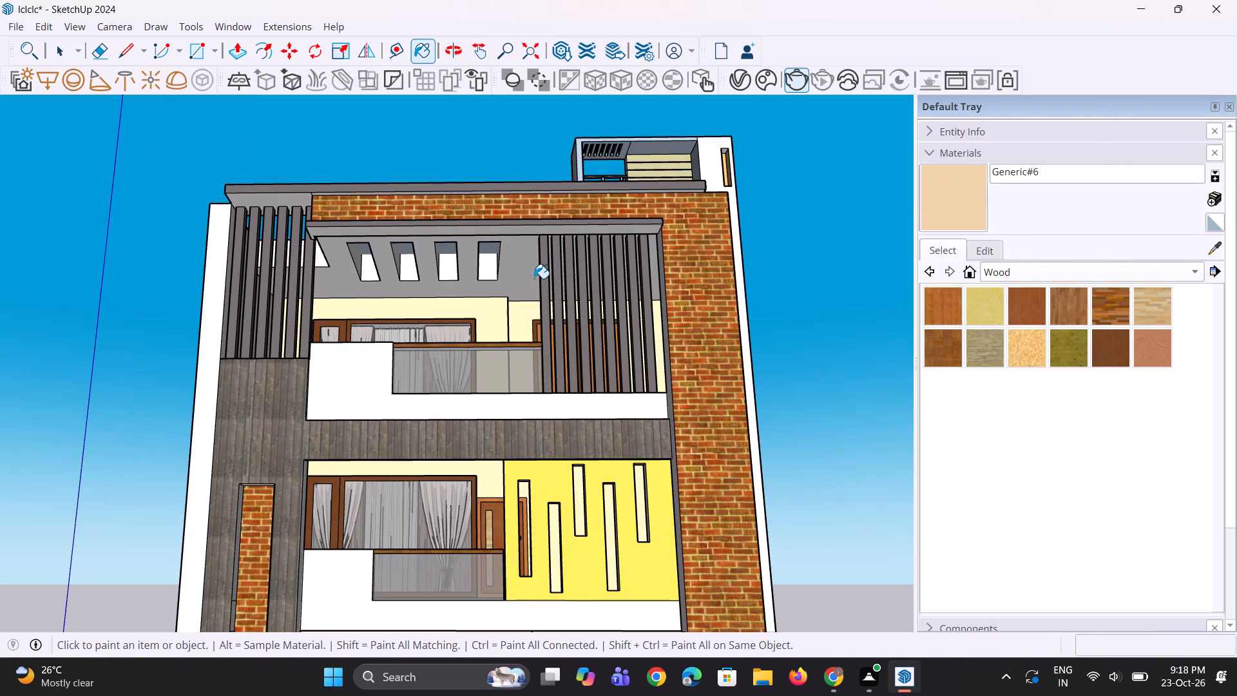
{"action": "left_click", "coordinate": [526, 276]}
{"action": "scroll", "coordinate": [523, 274], "scroll_direction": "down", "scroll_amount": 4}
{"action": "middle_click_drag", "start_coordinate": [518, 404], "coordinate": [517, 340]}
{"action": "scroll", "coordinate": [517, 390], "scroll_direction": "up", "scroll_amount": 1}
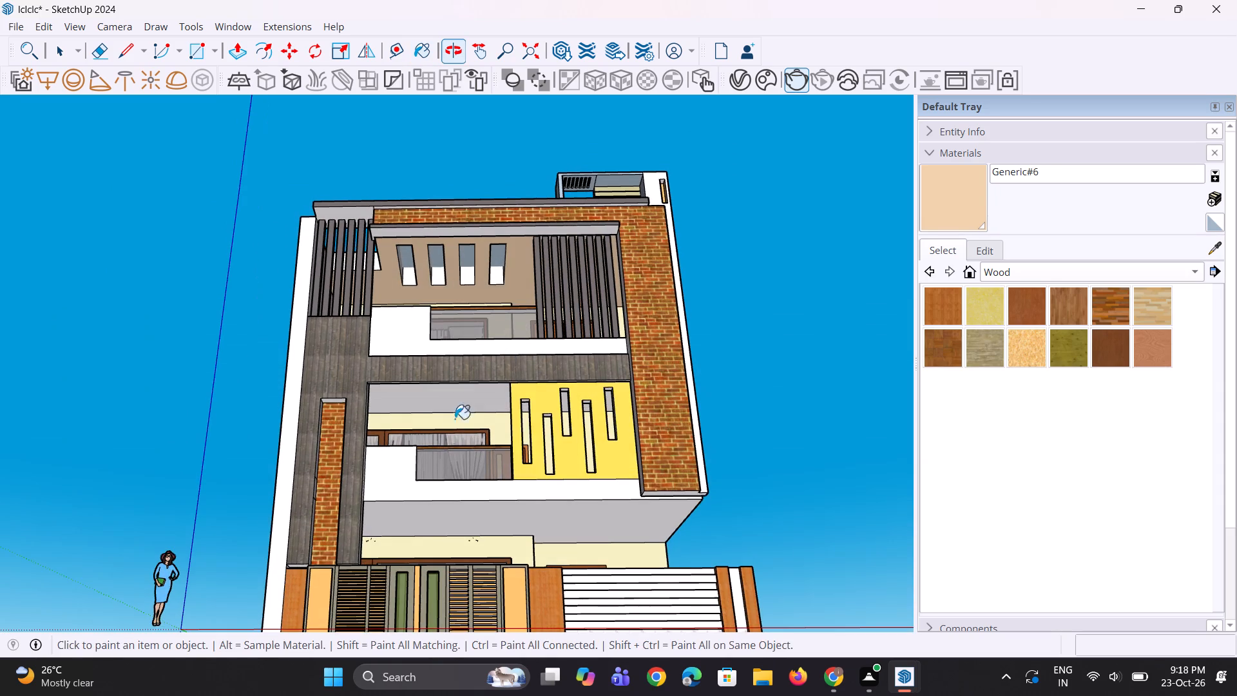
{"action": "scroll", "coordinate": [458, 400], "scroll_direction": "up", "scroll_amount": 1}
{"action": "left_click", "coordinate": [459, 398]}
{"action": "scroll", "coordinate": [486, 359], "scroll_direction": "down", "scroll_amount": 4}
{"action": "scroll", "coordinate": [475, 515], "scroll_direction": "up", "scroll_amount": 2}
{"action": "left_click", "coordinate": [488, 479]}
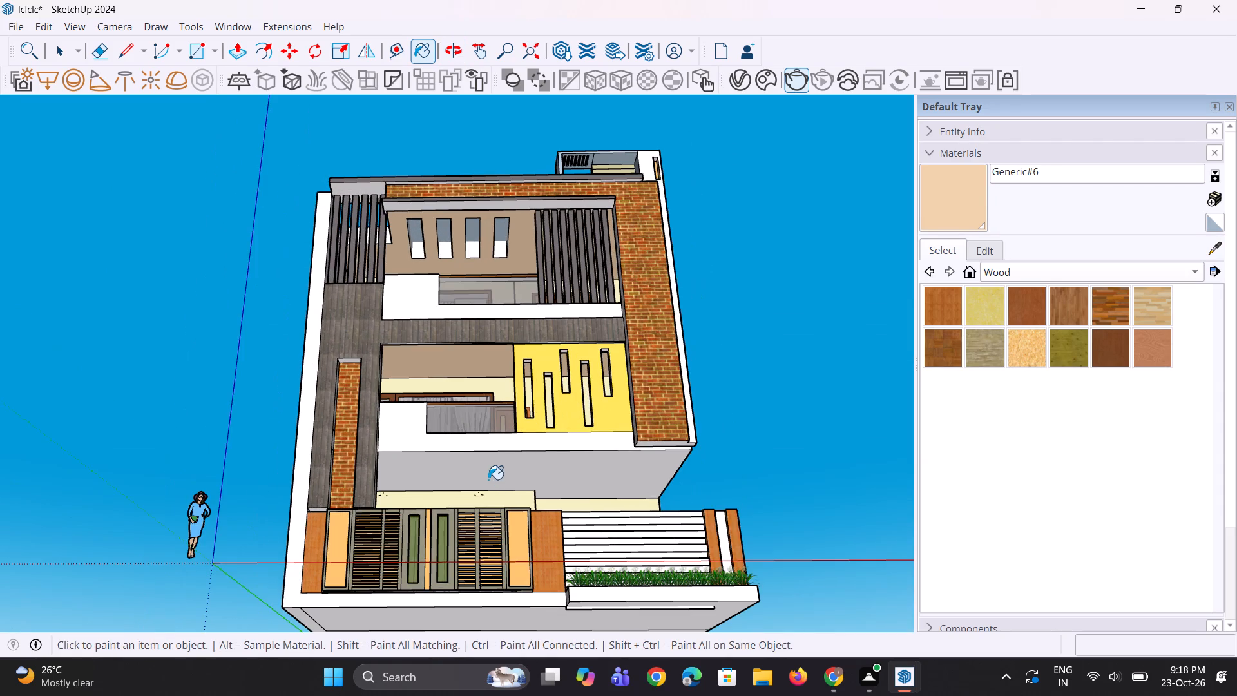
Examine the front elevation from below to judge the peach ceilings against the surrounding wall finishes.
{"action": "scroll", "coordinate": [490, 475], "scroll_direction": "down", "scroll_amount": 4}
{"action": "middle_click_drag", "start_coordinate": [587, 424], "coordinate": [557, 487]}
{"action": "scroll", "coordinate": [475, 472], "scroll_direction": "up", "scroll_amount": 2}
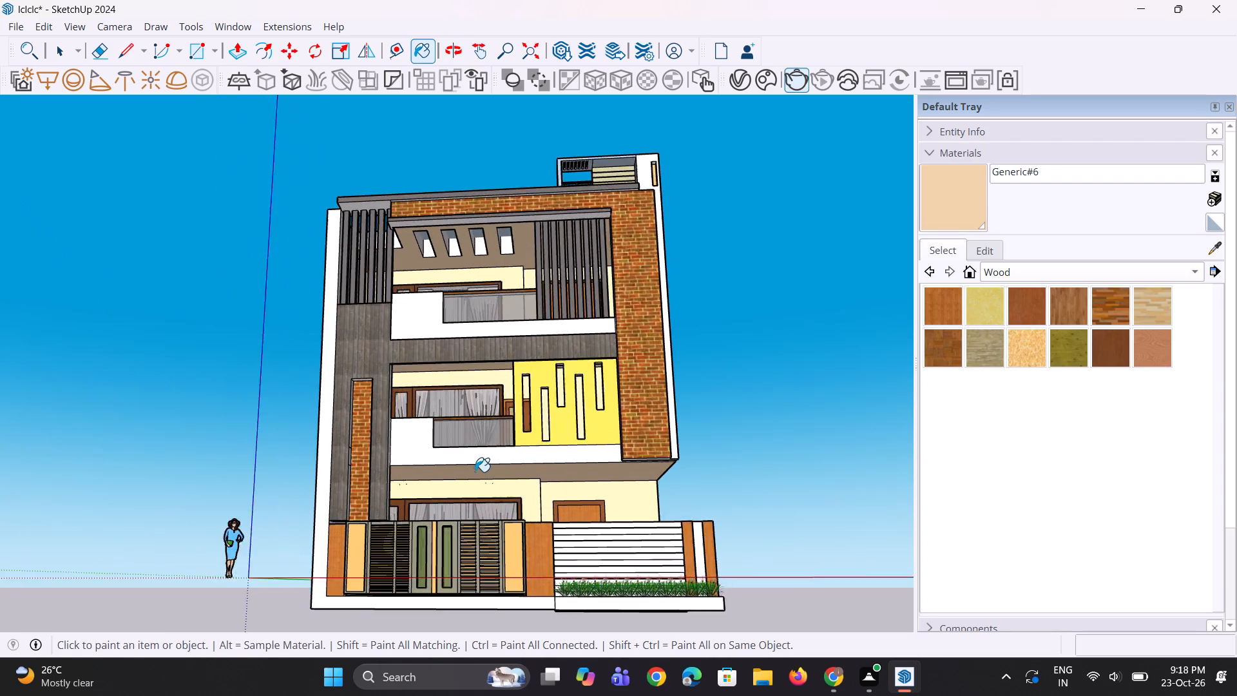
{"action": "scroll", "coordinate": [475, 472], "scroll_direction": "up", "scroll_amount": 6}
{"action": "scroll", "coordinate": [469, 455], "scroll_direction": "down", "scroll_amount": 4}
{"action": "left_click_drag", "start_coordinate": [469, 455], "coordinate": [472, 401]}
{"action": "scroll", "coordinate": [474, 310], "scroll_direction": "up", "scroll_amount": 1}
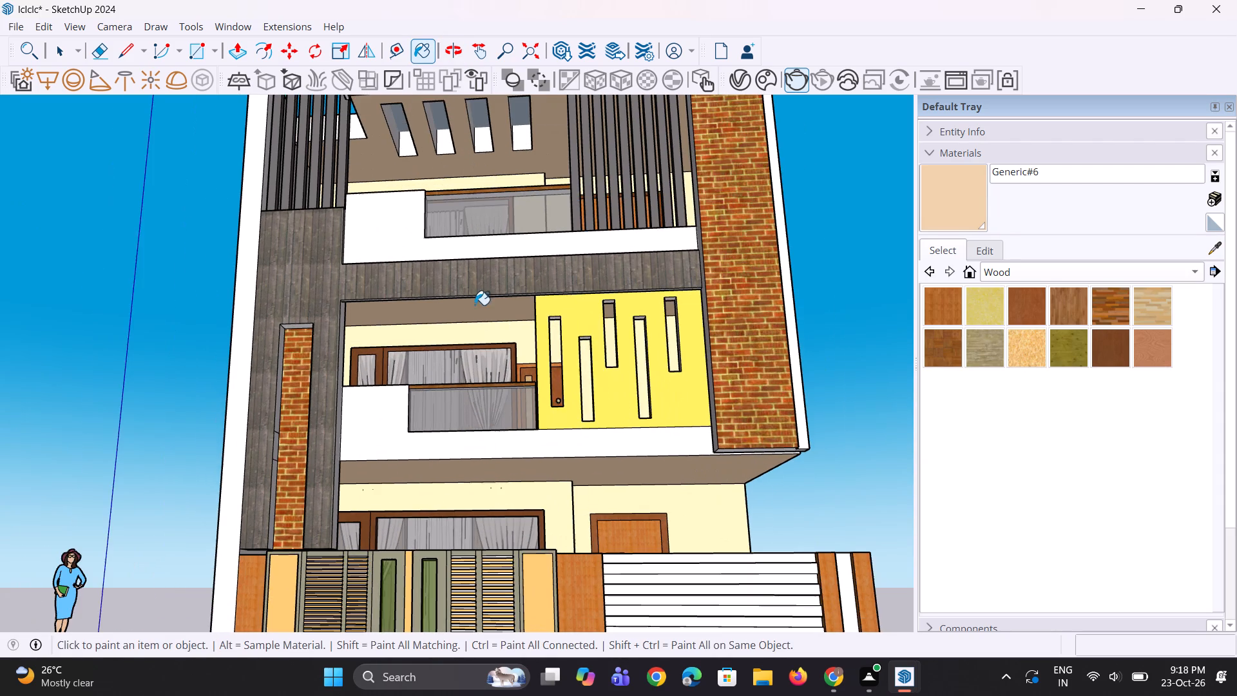
{"action": "scroll", "coordinate": [475, 342], "scroll_direction": "down", "scroll_amount": 7}
Paint the front, top and outer side faces of the rooftop frame beside the slotted white wall with Generic#6.
{"action": "scroll", "coordinate": [481, 399], "scroll_direction": "down", "scroll_amount": 5}
{"action": "middle_click_drag", "start_coordinate": [488, 299], "coordinate": [520, 452]}
{"action": "left_click_drag", "start_coordinate": [521, 452], "coordinate": [585, 289]}
{"action": "scroll", "coordinate": [591, 263], "scroll_direction": "up", "scroll_amount": 4}
{"action": "scroll", "coordinate": [558, 335], "scroll_direction": "down", "scroll_amount": 4}
{"action": "left_click_drag", "start_coordinate": [547, 227], "coordinate": [567, 267]}
{"action": "middle_click_drag", "start_coordinate": [547, 226], "coordinate": [578, 316]}
{"action": "left_click_drag", "start_coordinate": [578, 316], "coordinate": [573, 276]}
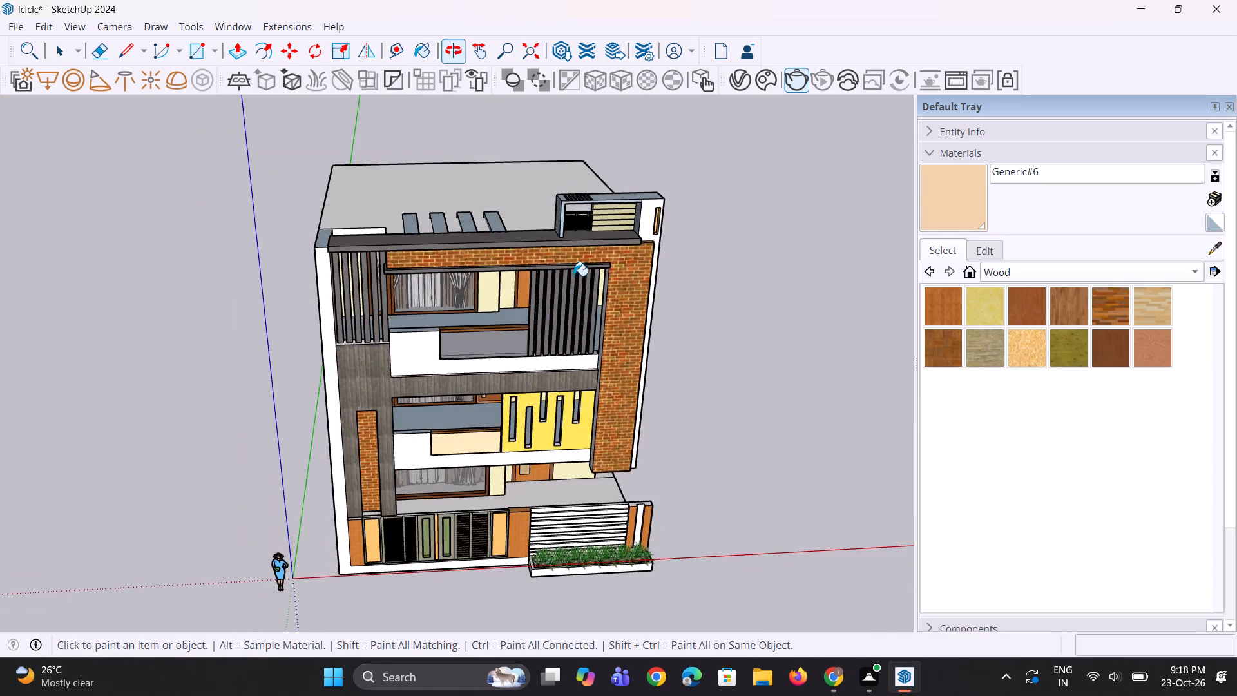
{"action": "left_click_drag", "start_coordinate": [573, 276], "coordinate": [560, 201]}
{"action": "scroll", "coordinate": [560, 201], "scroll_direction": "up", "scroll_amount": 8}
{"action": "left_click", "coordinate": [561, 227]}
{"action": "scroll", "coordinate": [562, 218], "scroll_direction": "up", "scroll_amount": 4}
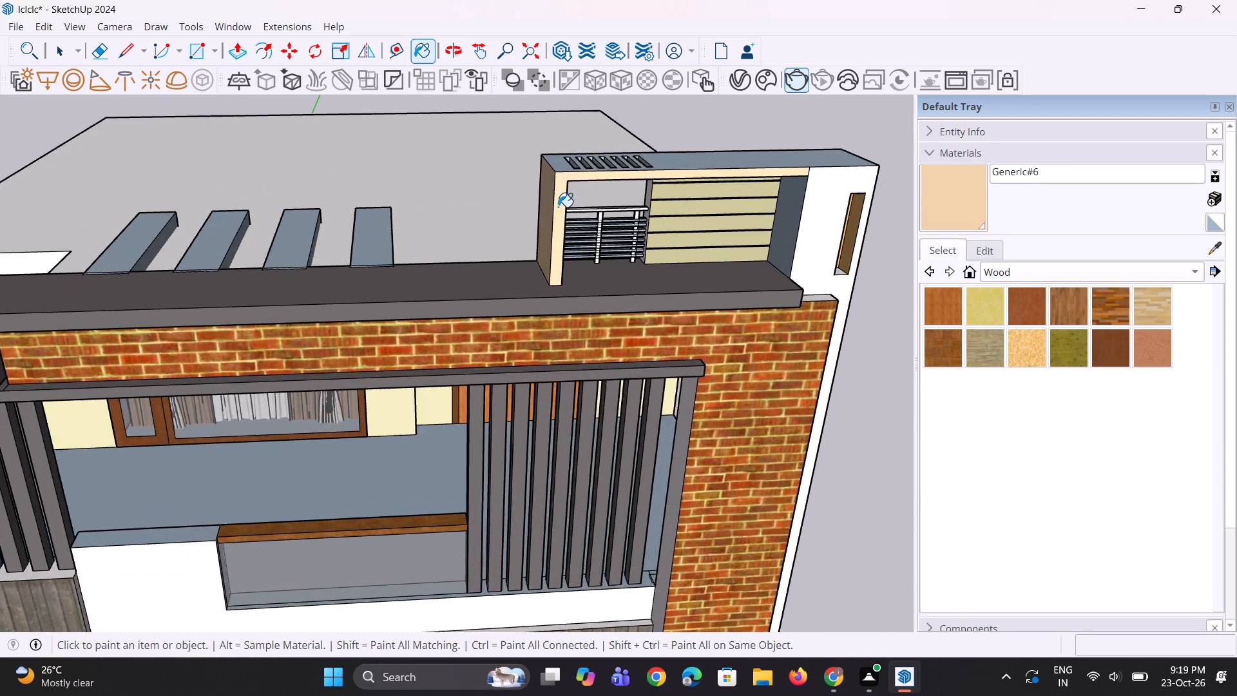
{"action": "scroll", "coordinate": [558, 207], "scroll_direction": "up", "scroll_amount": 1}
{"action": "left_click", "coordinate": [549, 201]}
{"action": "left_click", "coordinate": [557, 159]}
{"action": "scroll", "coordinate": [541, 215], "scroll_direction": "down", "scroll_amount": 4}
{"action": "left_click", "coordinate": [540, 217]}
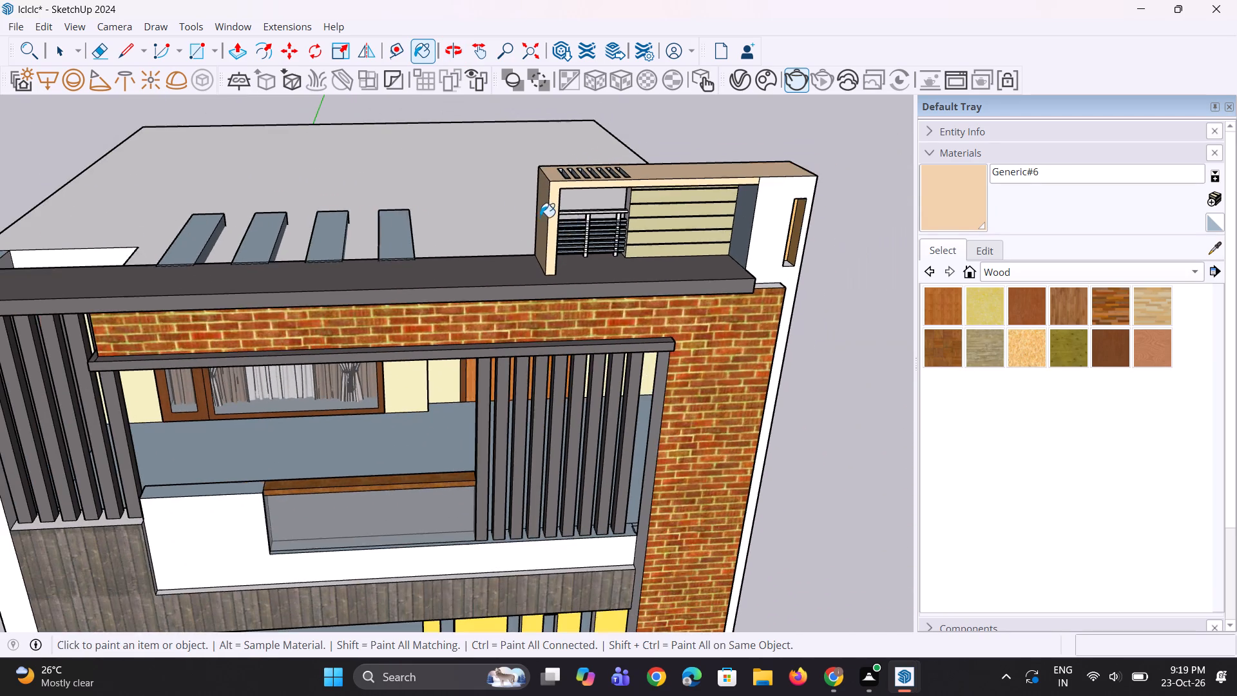
Examine the rooftop frame and the upper front elevation from several angles to judge the peach finish.
{"action": "left_click_drag", "start_coordinate": [578, 233], "coordinate": [644, 241]}
{"action": "middle_click_drag", "start_coordinate": [644, 241], "coordinate": [596, 189]}
{"action": "left_click_drag", "start_coordinate": [677, 225], "coordinate": [551, 251]}
{"action": "scroll", "coordinate": [573, 241], "scroll_direction": "down", "scroll_amount": 4}
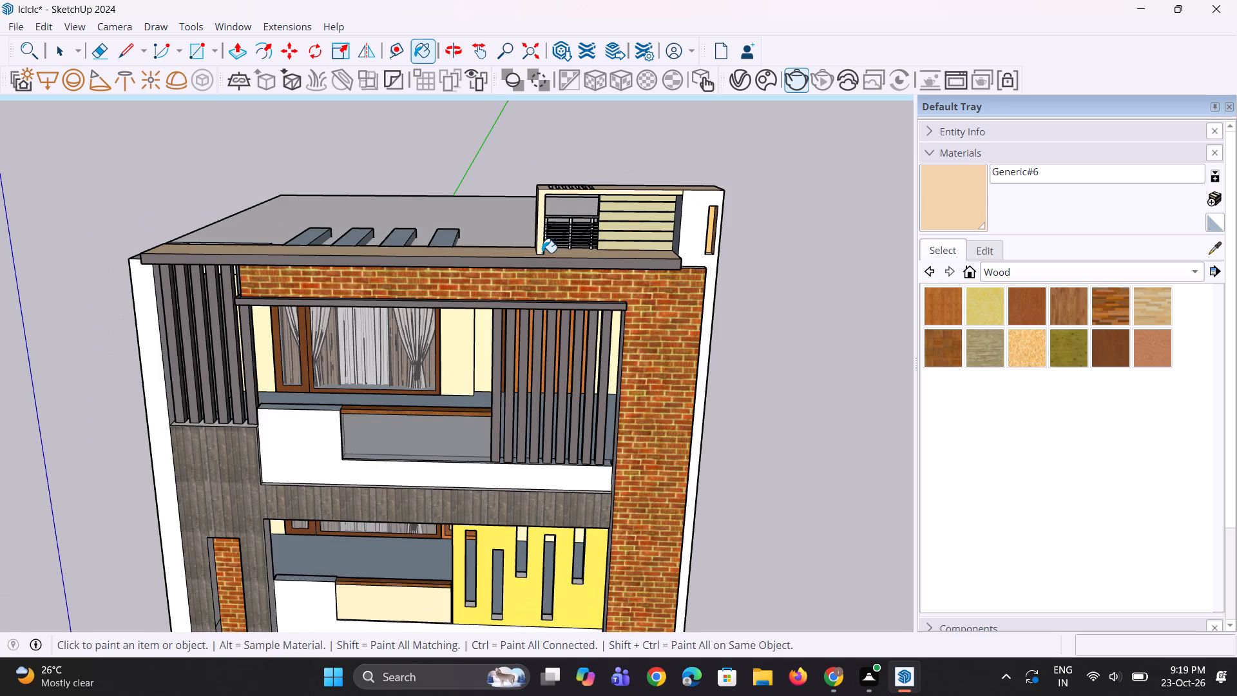
{"action": "middle_click_drag", "start_coordinate": [542, 253], "coordinate": [542, 232]}
{"action": "scroll", "coordinate": [535, 250], "scroll_direction": "down", "scroll_amount": 4}
{"action": "left_click_drag", "start_coordinate": [521, 311], "coordinate": [521, 312]}
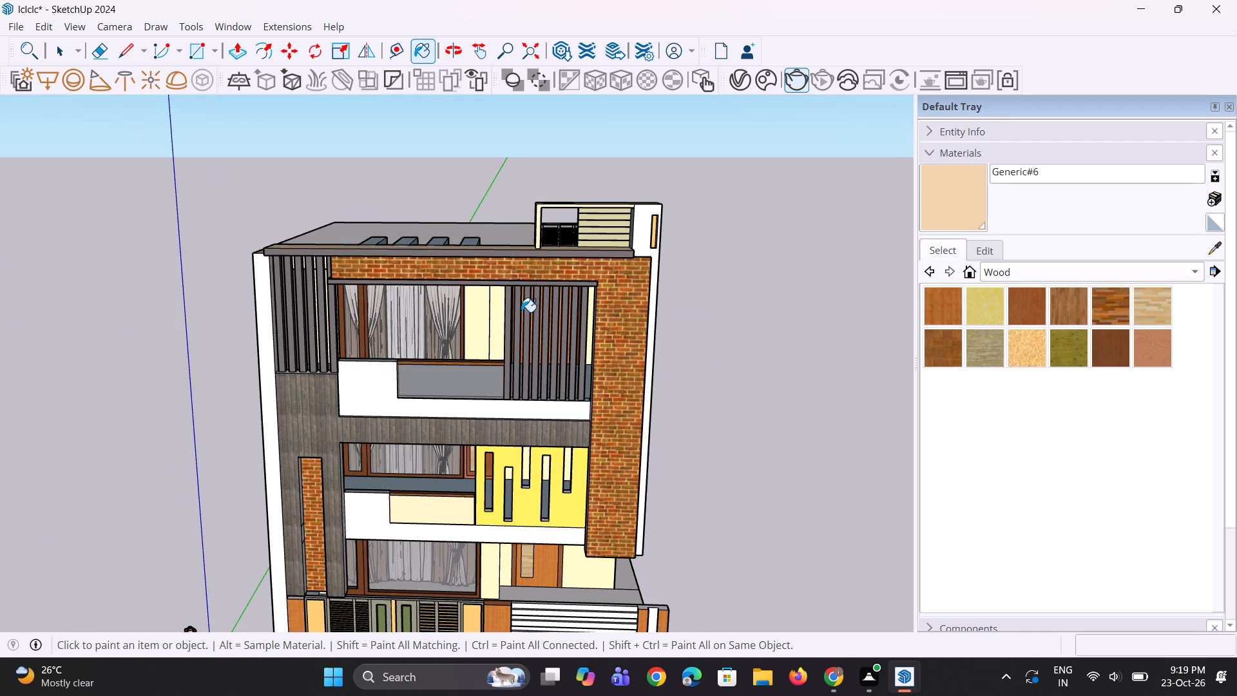
{"action": "left_click_drag", "start_coordinate": [521, 312], "coordinate": [452, 340]}
{"action": "scroll", "coordinate": [444, 314], "scroll_direction": "down", "scroll_amount": 1}
Create a new generic V-Ray material with a pale cream diffuse colour of R 0.976, G 0.97, B 0.815.
{"action": "key", "text": "space"}
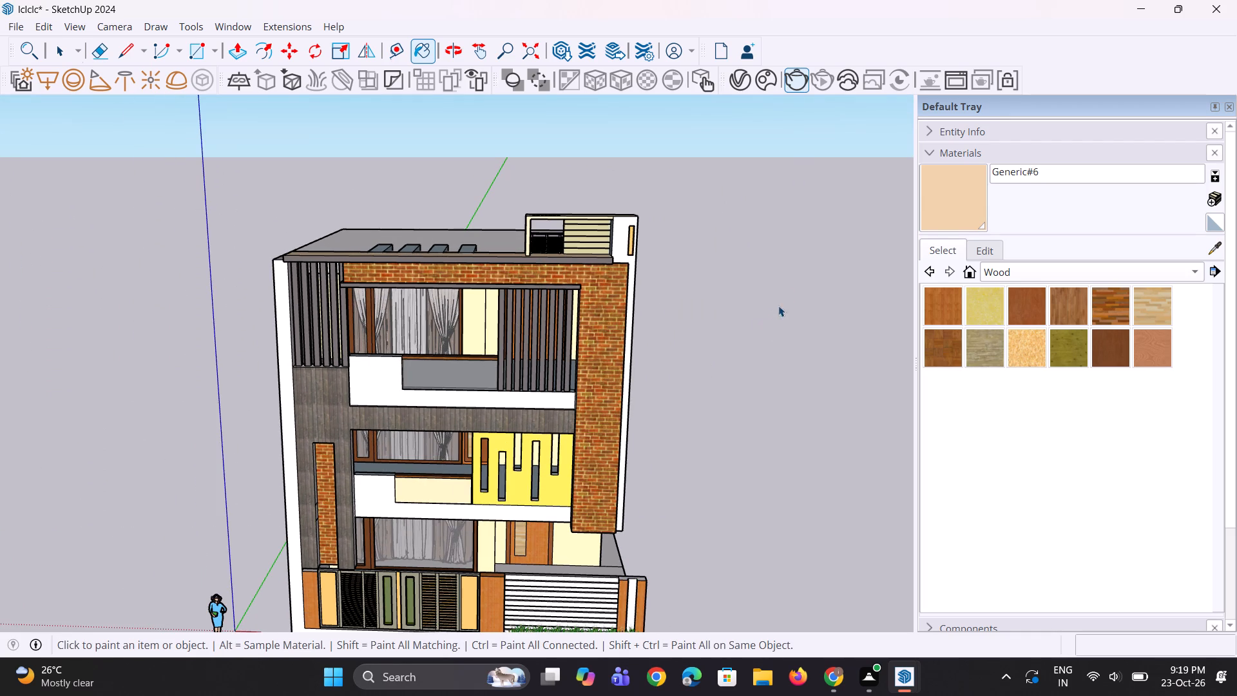
{"action": "key", "text": "space"}
{"action": "left_click", "coordinate": [744, 78]}
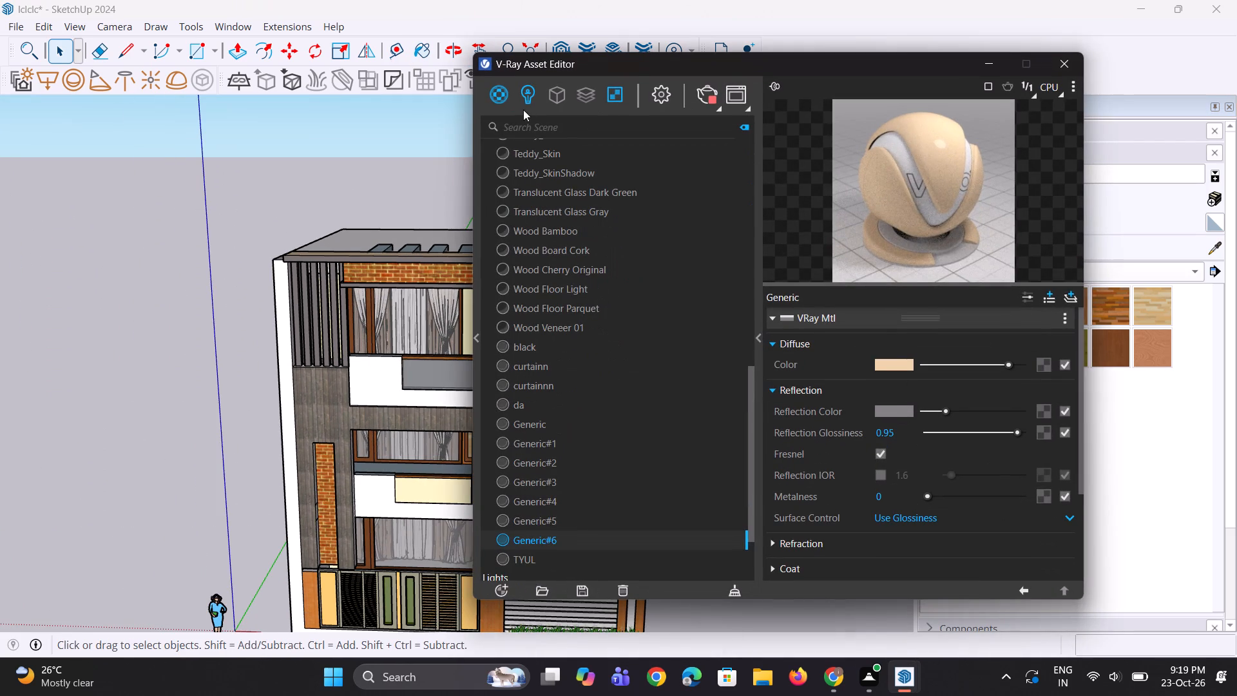
{"action": "right_click", "coordinate": [506, 92]}
{"action": "left_click", "coordinate": [521, 115]}
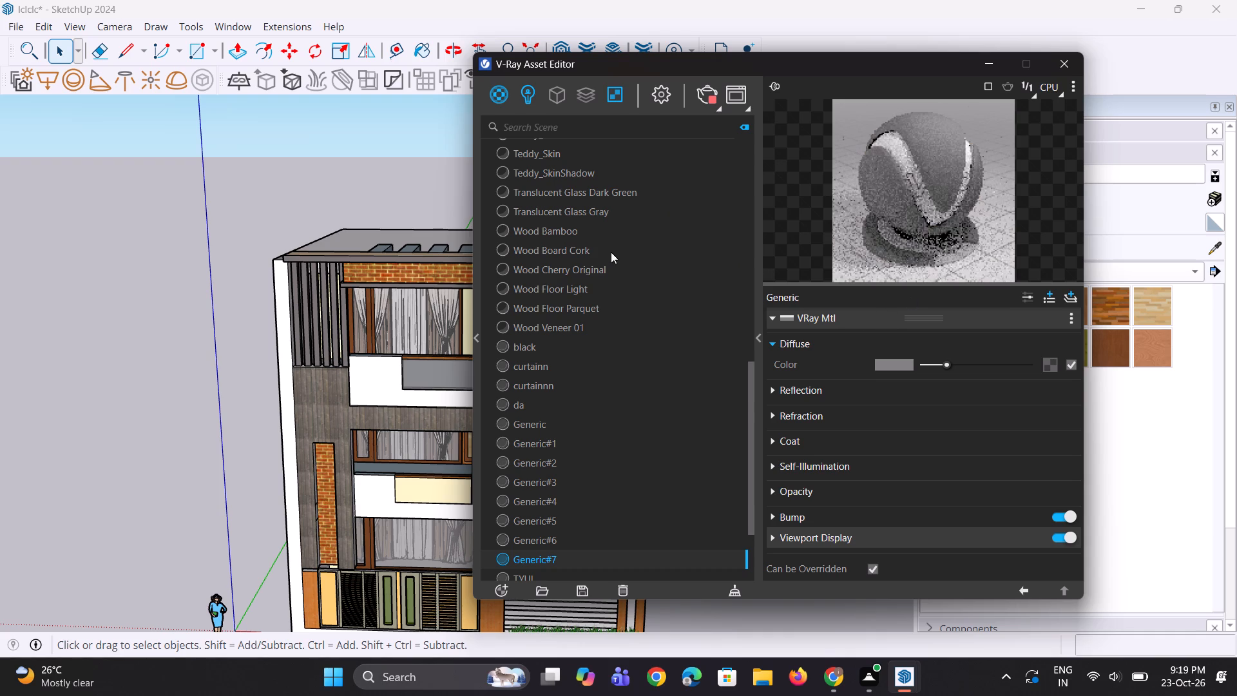
{"action": "left_click", "coordinate": [885, 365]}
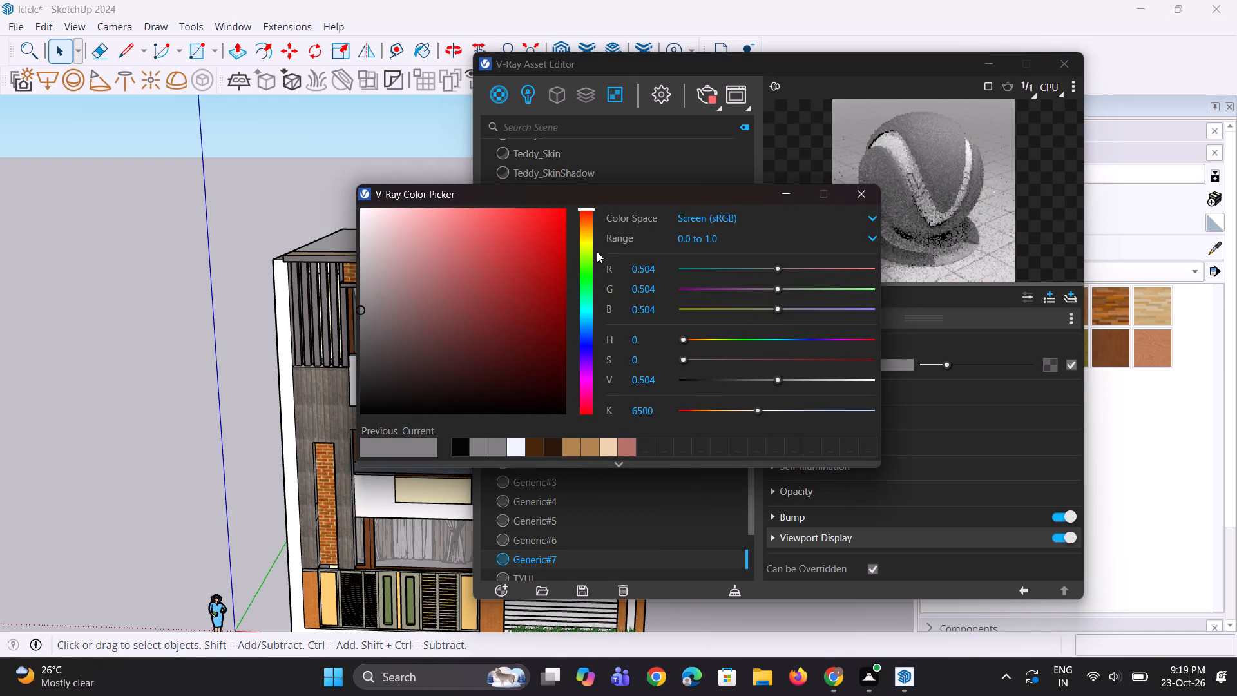
{"action": "left_click", "coordinate": [590, 244]}
{"action": "left_click_drag", "start_coordinate": [427, 260], "coordinate": [392, 242]}
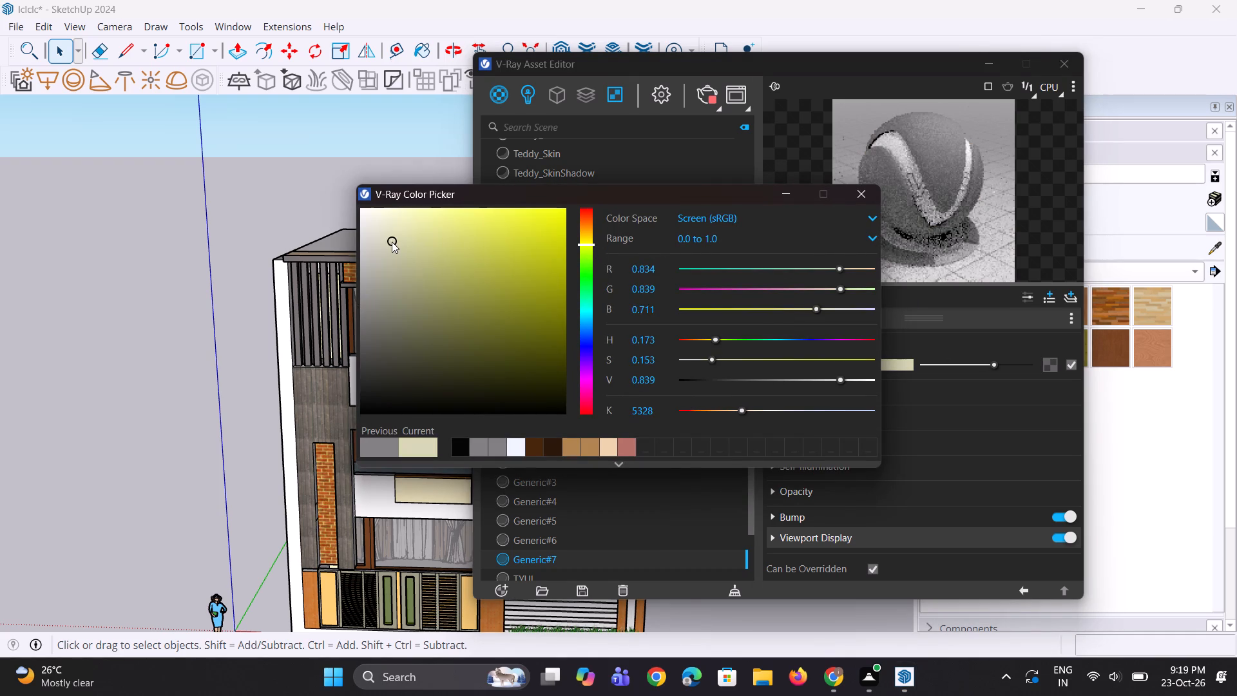
{"action": "left_click_drag", "start_coordinate": [392, 242], "coordinate": [385, 242]}
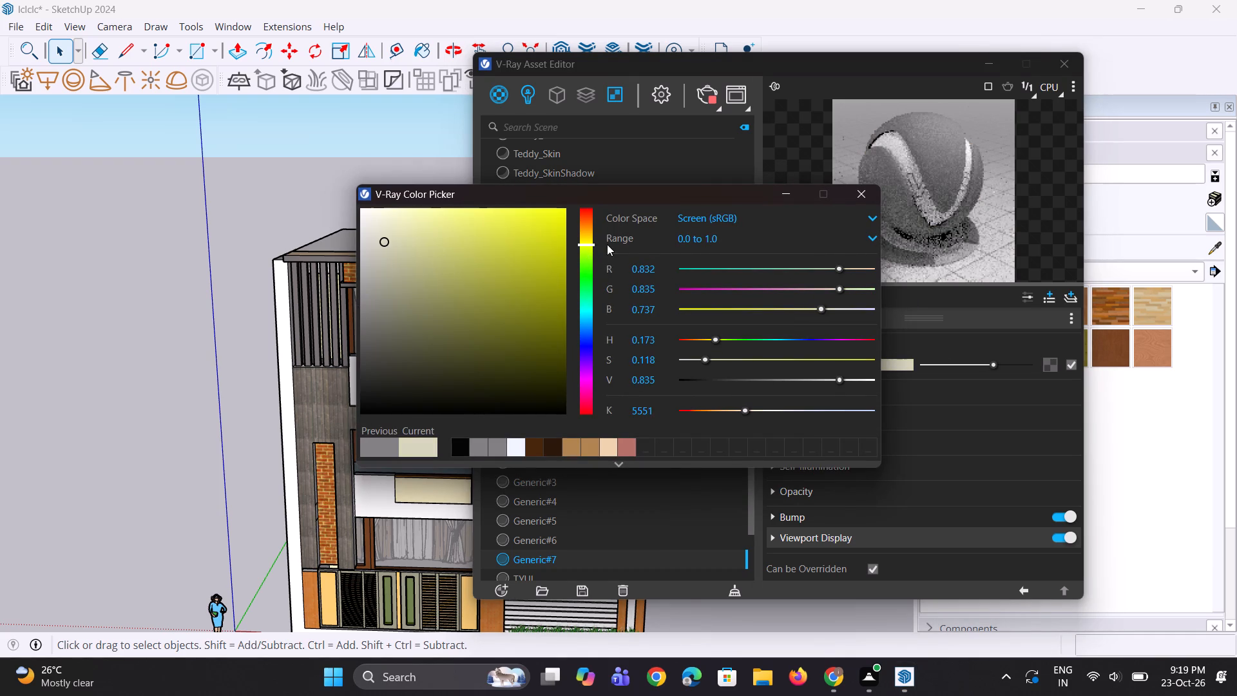
{"action": "left_click_drag", "start_coordinate": [585, 249], "coordinate": [586, 238]}
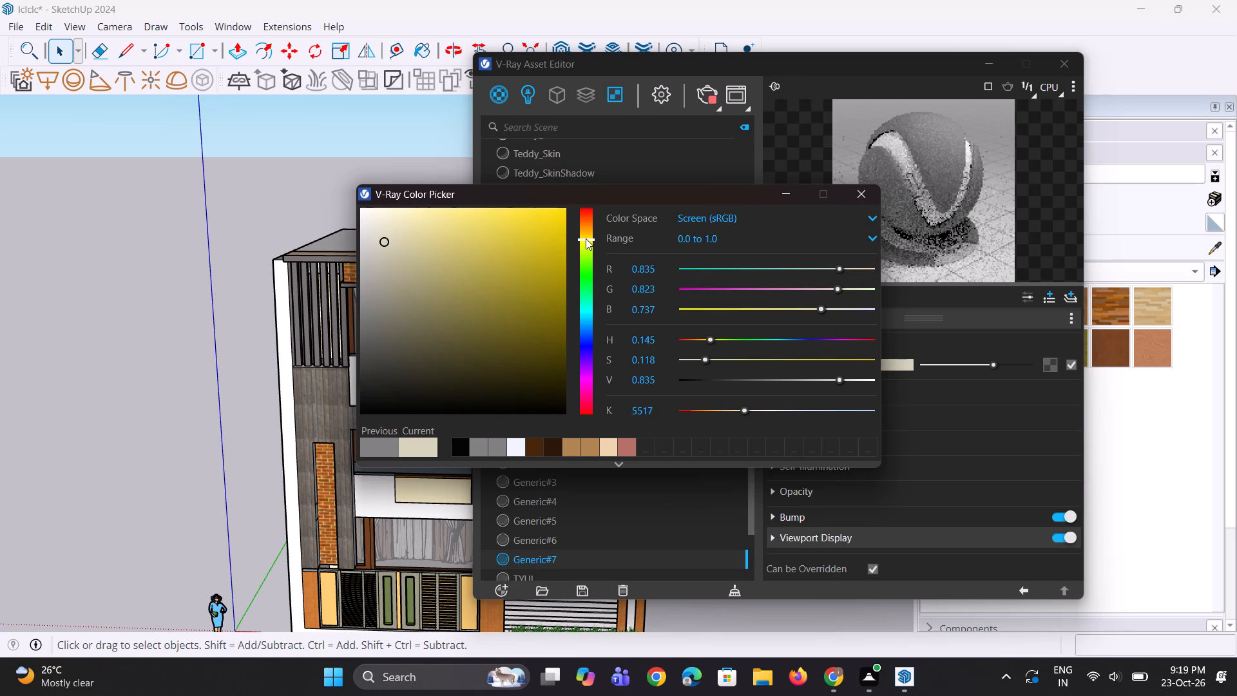
{"action": "left_click_drag", "start_coordinate": [586, 238], "coordinate": [588, 242]}
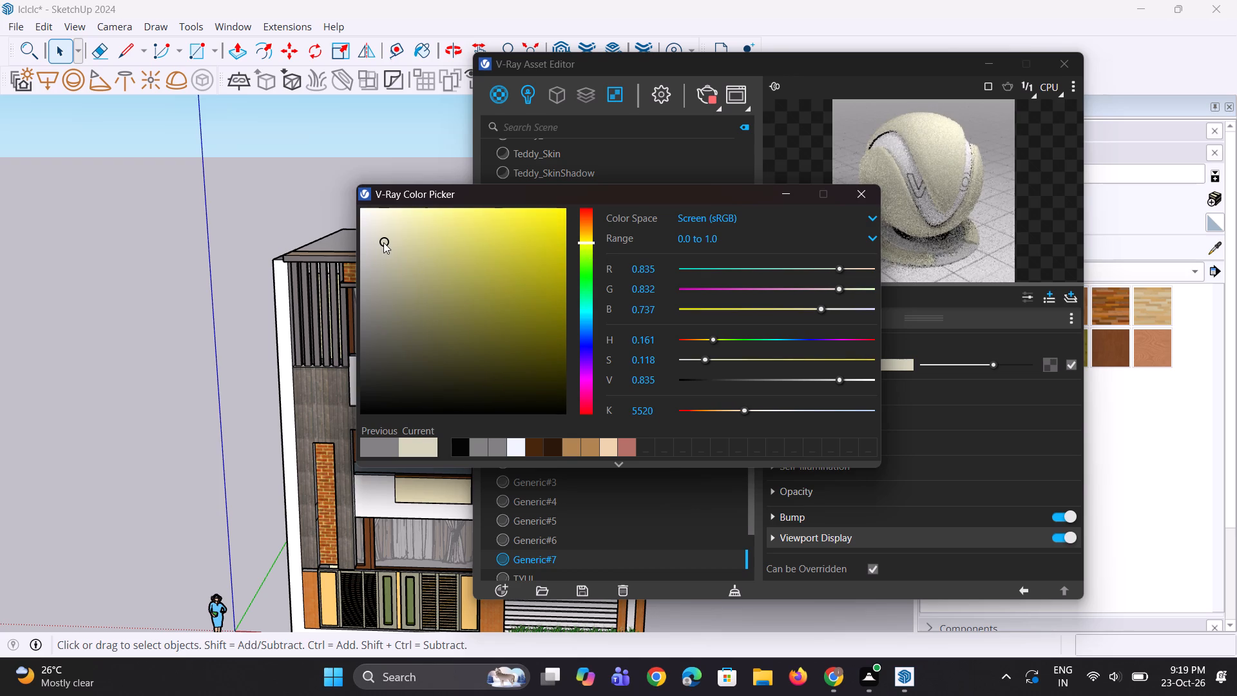
{"action": "left_click_drag", "start_coordinate": [383, 242], "coordinate": [394, 213]}
{"action": "left_click", "coordinate": [785, 192]}
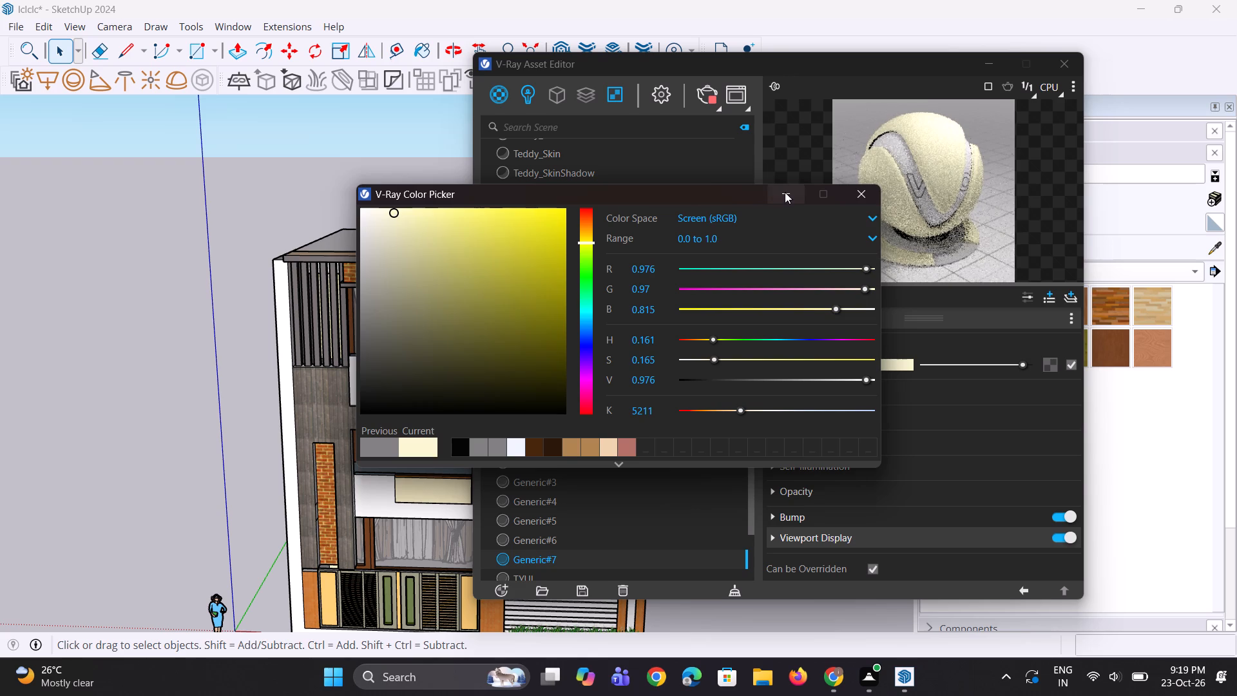
Give the cream material a mid-grey reflection colour and a reflection glossiness of 0.95.
{"action": "left_click", "coordinate": [837, 390]}
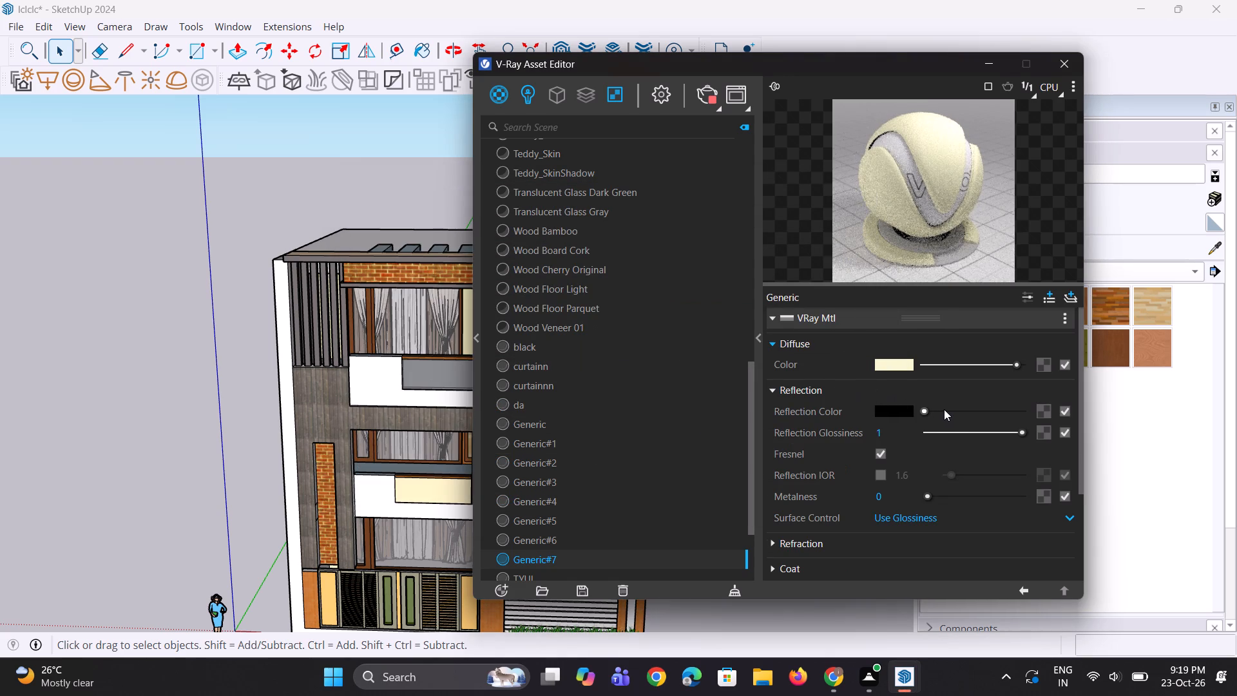
{"action": "left_click", "coordinate": [940, 408]}
{"action": "left_click_drag", "start_coordinate": [900, 427], "coordinate": [853, 433]}
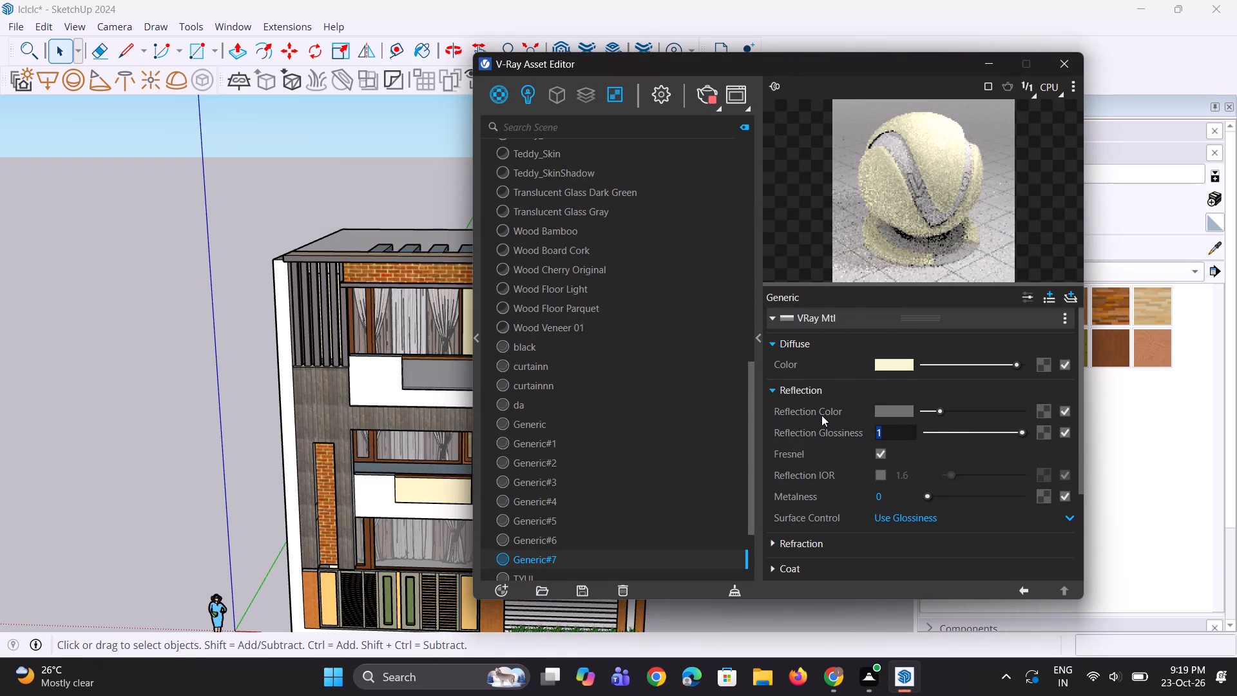
{"action": "type", "text": "0."}
{"action": "key", "text": "9"}
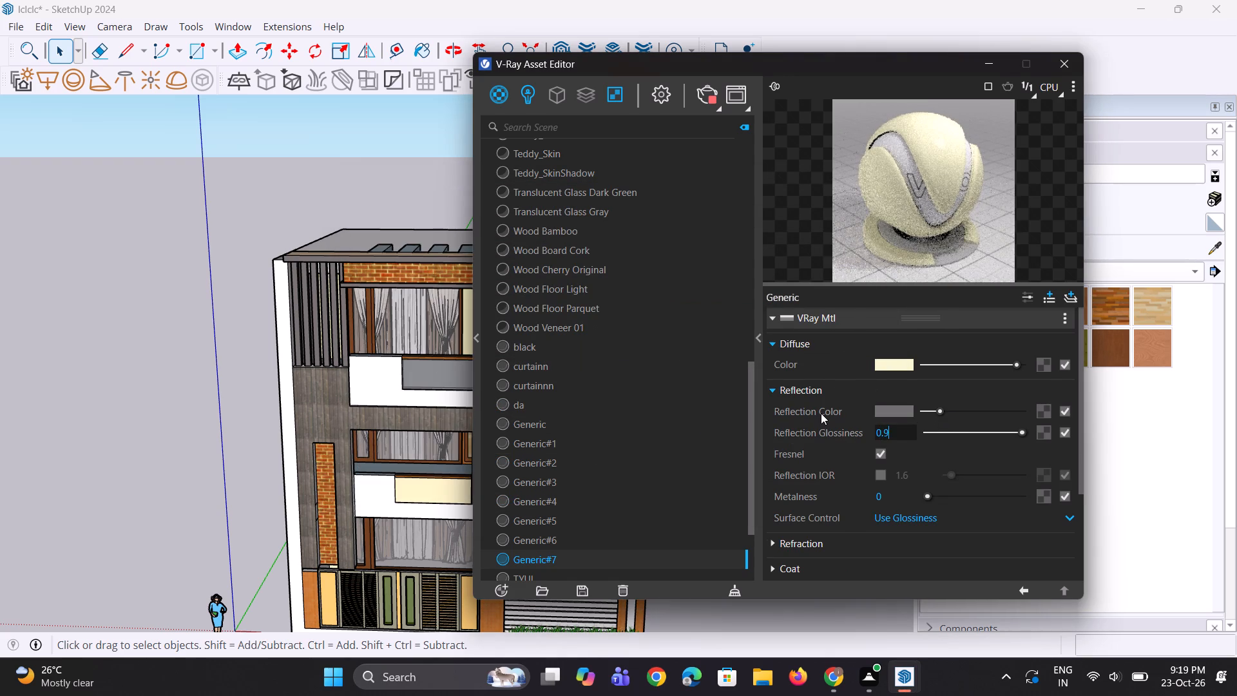
{"action": "key", "text": "5"}
{"action": "key", "text": "Return"}
{"action": "left_click", "coordinate": [874, 231]}
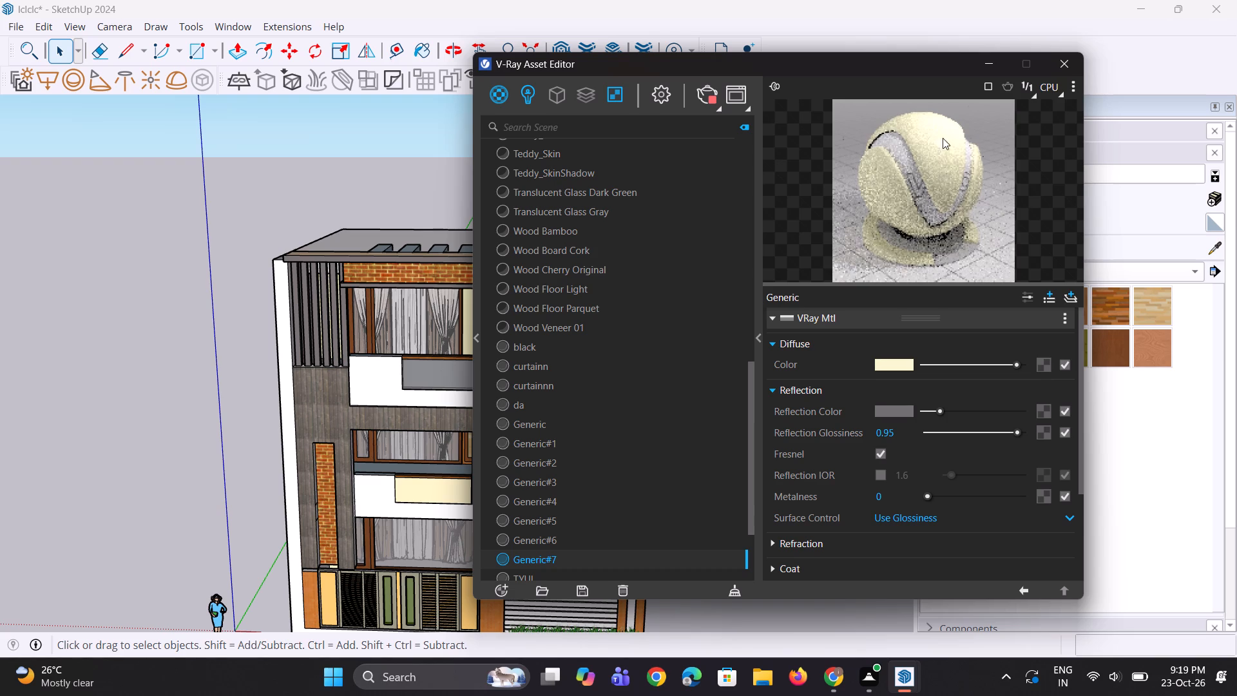
{"action": "left_click", "coordinate": [980, 63]}
Paint the white top-floor balcony parapet and the white wall edges on both sides of the facade with Generic#7.
{"action": "left_click", "coordinate": [940, 177]}
{"action": "scroll", "coordinate": [410, 358], "scroll_direction": "up", "scroll_amount": 2}
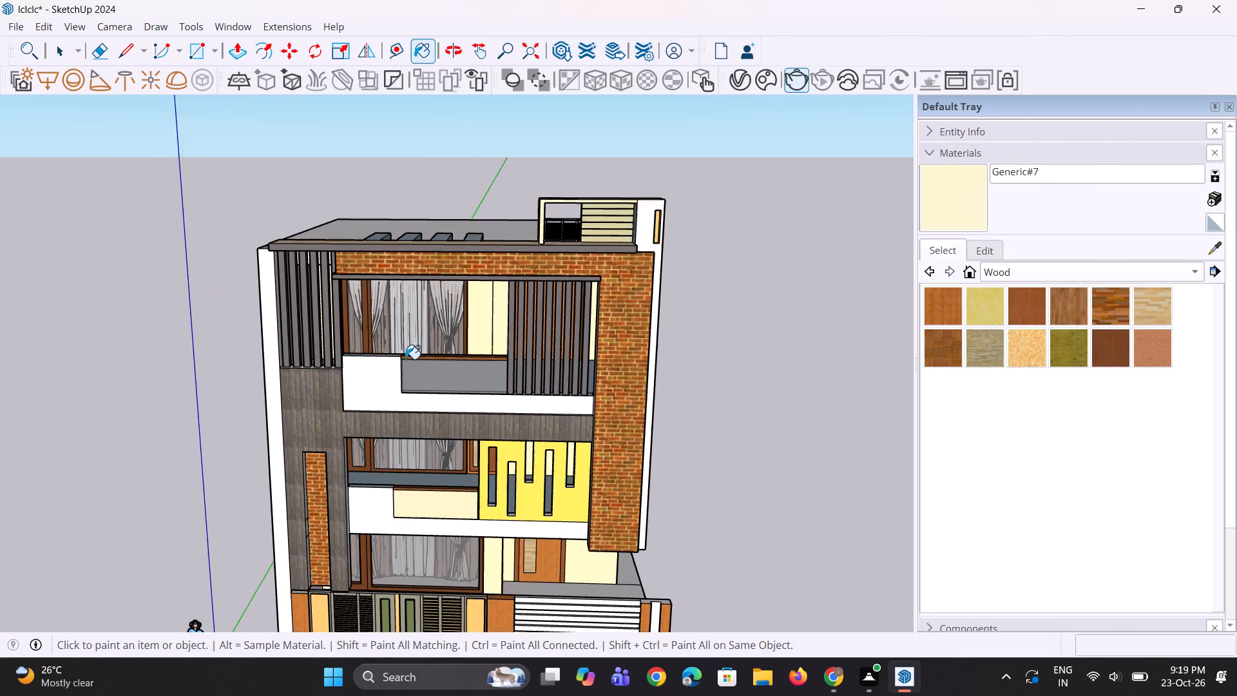
{"action": "scroll", "coordinate": [405, 359], "scroll_direction": "up", "scroll_amount": 1}
{"action": "left_click", "coordinate": [392, 373]}
{"action": "scroll", "coordinate": [383, 403], "scroll_direction": "up", "scroll_amount": 3}
{"action": "scroll", "coordinate": [448, 403], "scroll_direction": "up", "scroll_amount": 2}
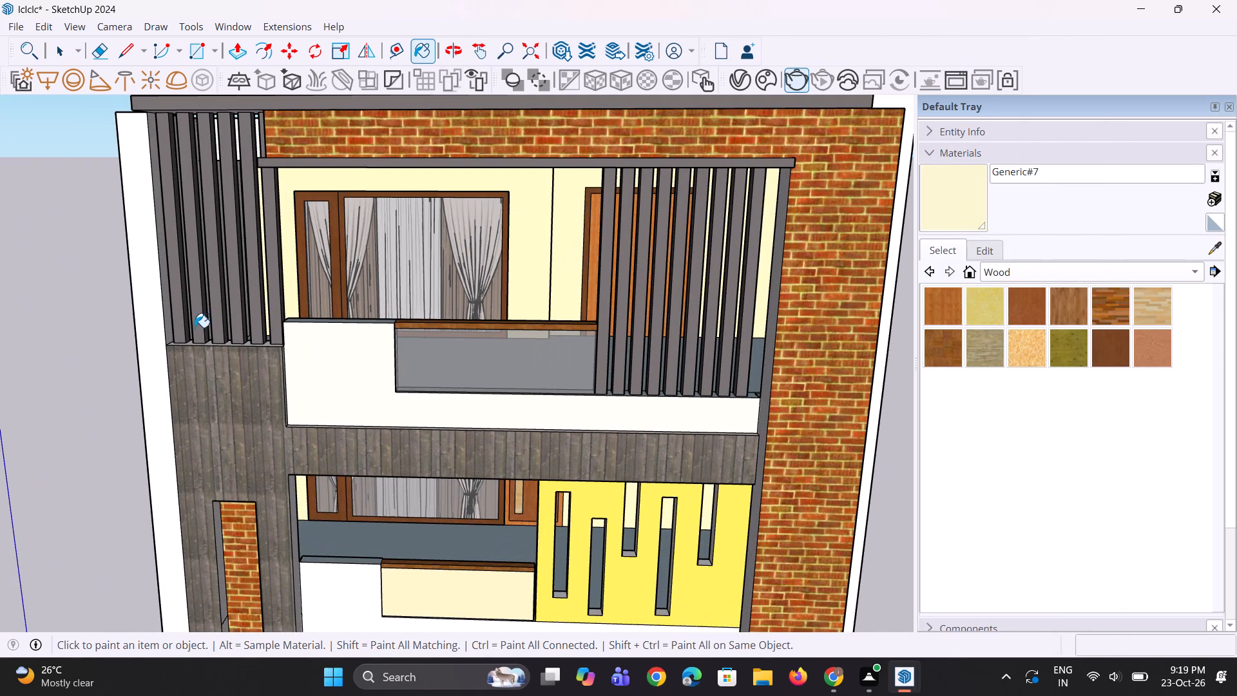
{"action": "left_click", "coordinate": [155, 338]}
{"action": "scroll", "coordinate": [442, 414], "scroll_direction": "down", "scroll_amount": 7}
{"action": "scroll", "coordinate": [753, 250], "scroll_direction": "up", "scroll_amount": 1}
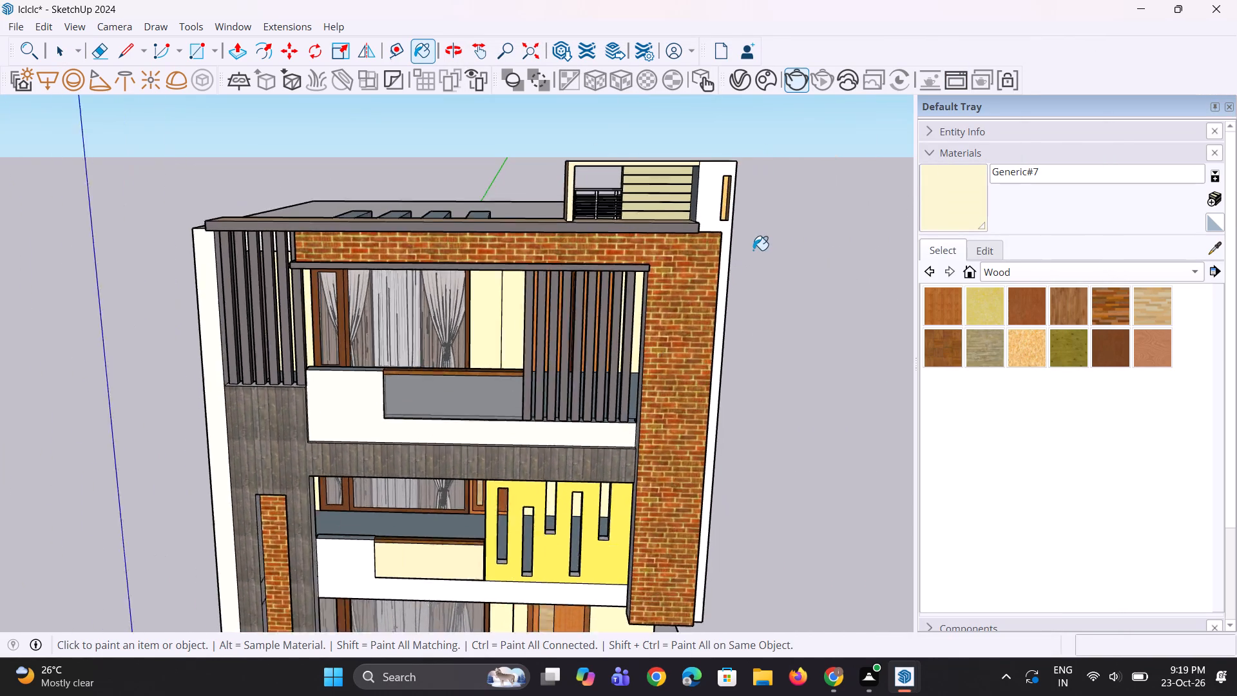
{"action": "scroll", "coordinate": [753, 250], "scroll_direction": "up", "scroll_amount": 4}
{"action": "left_click", "coordinate": [713, 256]}
{"action": "scroll", "coordinate": [711, 256], "scroll_direction": "up", "scroll_amount": 1}
{"action": "scroll", "coordinate": [711, 256], "scroll_direction": "down", "scroll_amount": 9}
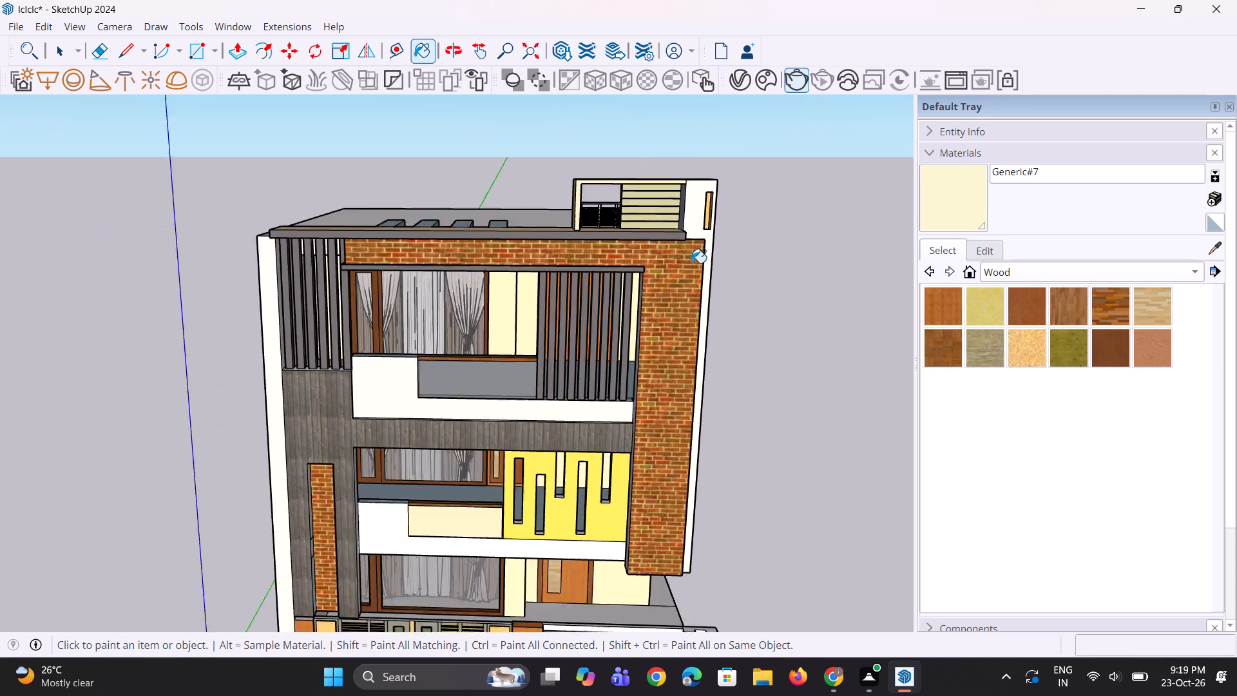
Paint the white parapet of the middle-floor balcony with the cream Generic#7 material.
{"action": "scroll", "coordinate": [691, 263], "scroll_direction": "down", "scroll_amount": 6}
{"action": "scroll", "coordinate": [543, 455], "scroll_direction": "up", "scroll_amount": 3}
{"action": "left_click", "coordinate": [528, 431]}
{"action": "scroll", "coordinate": [524, 387], "scroll_direction": "down", "scroll_amount": 5}
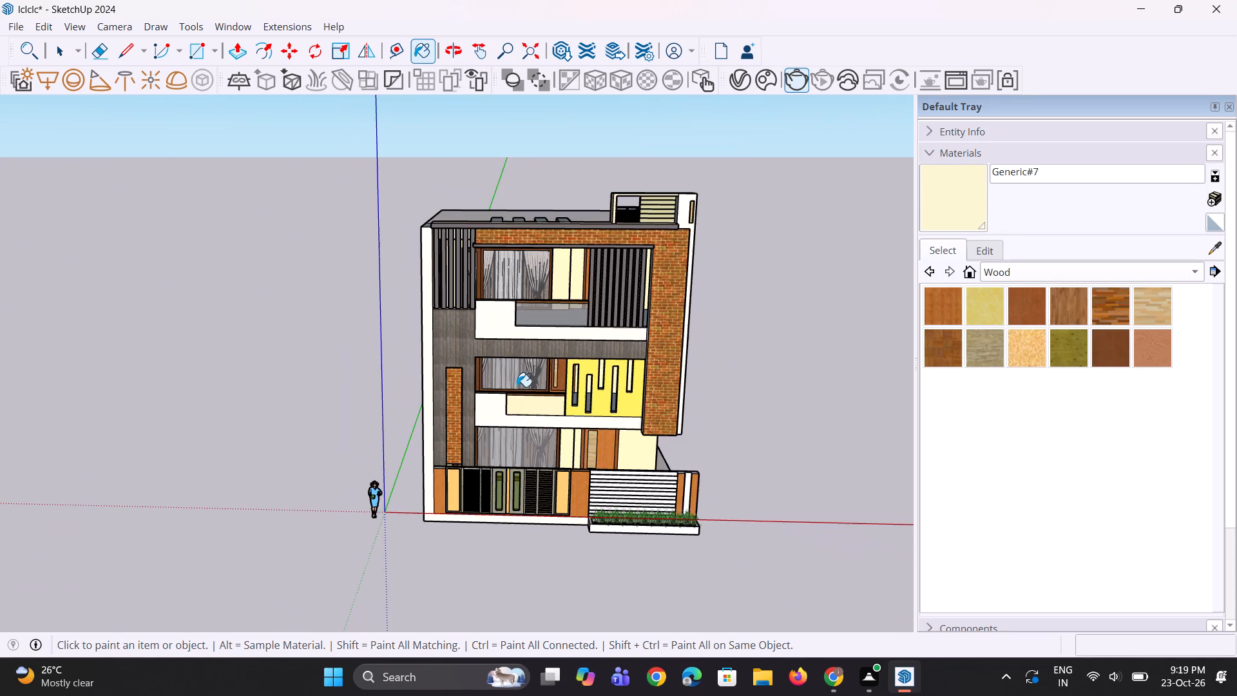
Sample Translucent Glass Gray from the top-floor balcony glass and paint the cream middle-floor balcony panel with it.
{"action": "scroll", "coordinate": [526, 416], "scroll_direction": "down", "scroll_amount": 4}
{"action": "scroll", "coordinate": [526, 416], "scroll_direction": "up", "scroll_amount": 12}
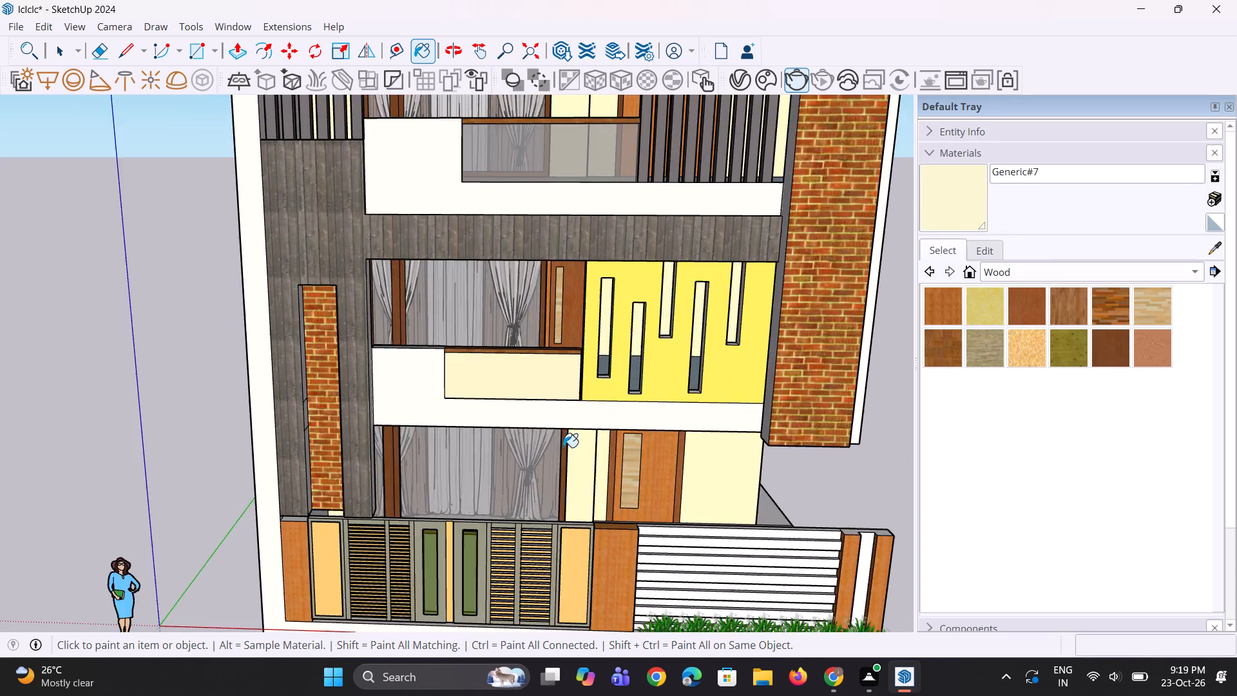
{"action": "scroll", "coordinate": [563, 447], "scroll_direction": "up", "scroll_amount": 7}
{"action": "middle_click_drag", "start_coordinate": [590, 456], "coordinate": [562, 438]}
{"action": "scroll", "coordinate": [562, 438], "scroll_direction": "up", "scroll_amount": 1}
{"action": "scroll", "coordinate": [563, 434], "scroll_direction": "down", "scroll_amount": 2}
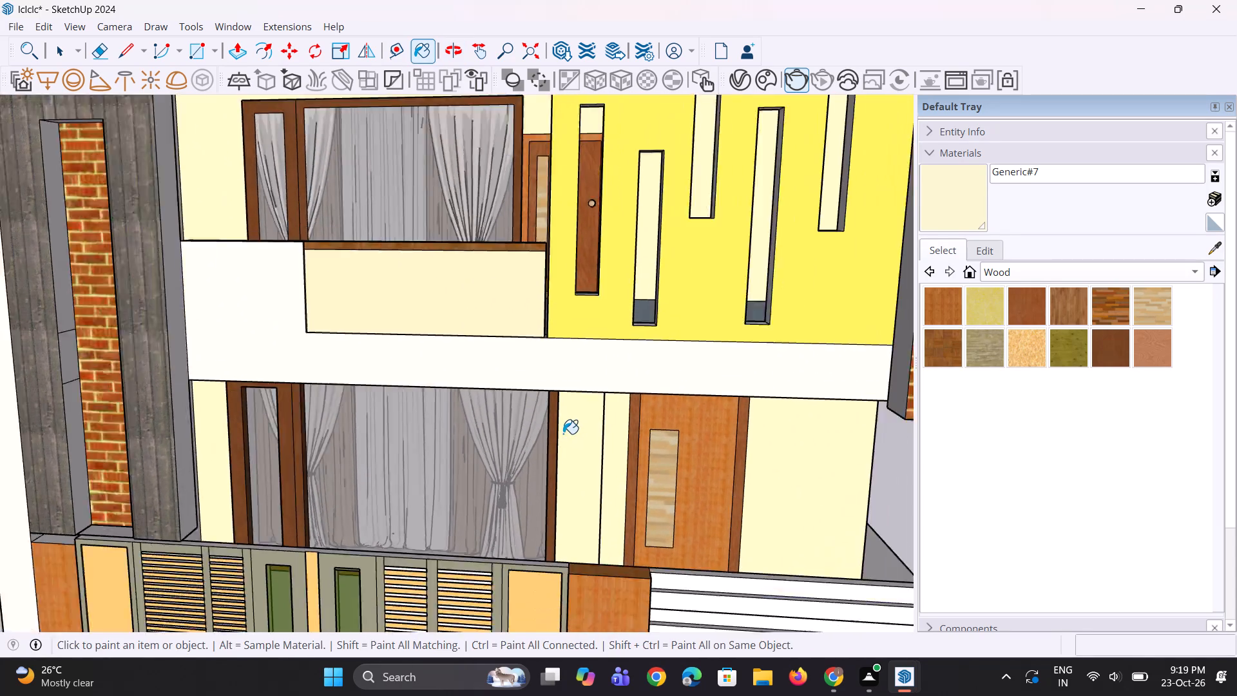
{"action": "scroll", "coordinate": [563, 434], "scroll_direction": "down", "scroll_amount": 7}
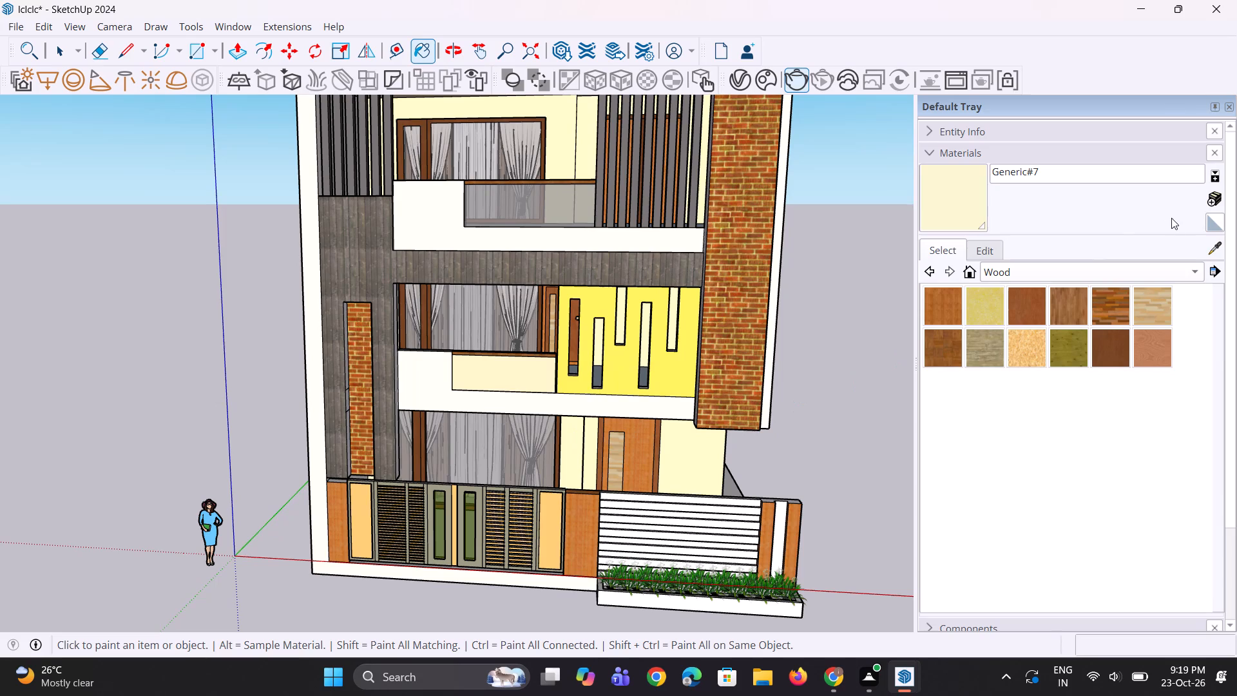
{"action": "left_click", "coordinate": [1209, 246]}
{"action": "left_click", "coordinate": [577, 189]}
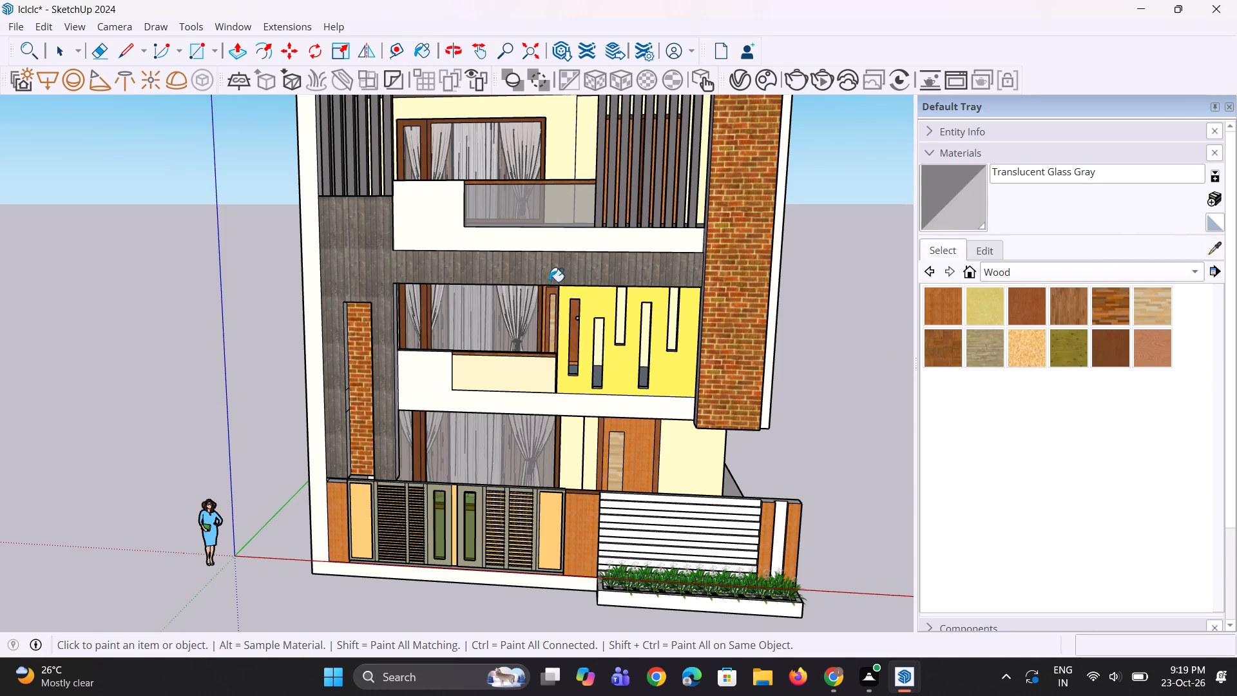
{"action": "left_click", "coordinate": [521, 365]}
Examine the whole front elevation from several angles and distances to judge the balcony glass and wall finishes.
{"action": "middle_click_drag", "start_coordinate": [592, 343], "coordinate": [512, 295]}
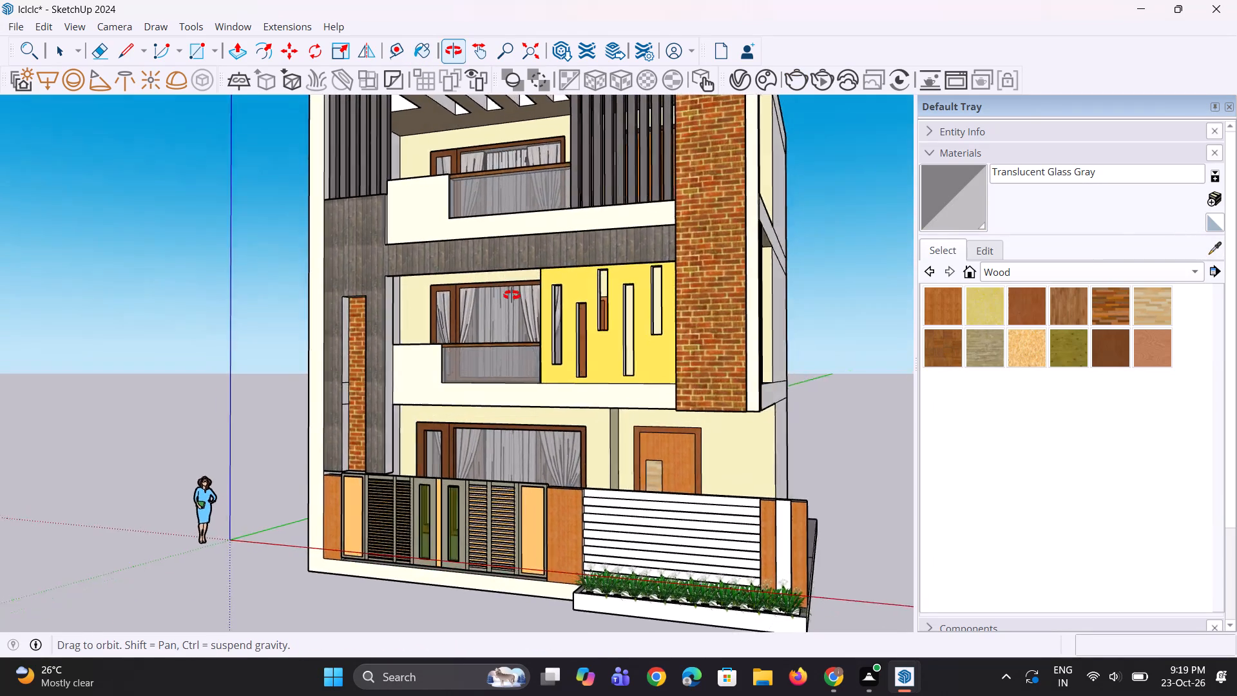
{"action": "middle_click_drag", "start_coordinate": [512, 295], "coordinate": [517, 296]}
{"action": "scroll", "coordinate": [517, 296], "scroll_direction": "up", "scroll_amount": 1}
{"action": "scroll", "coordinate": [517, 296], "scroll_direction": "down", "scroll_amount": 5}
{"action": "middle_click_drag", "start_coordinate": [693, 360], "coordinate": [682, 381]}
{"action": "scroll", "coordinate": [682, 381], "scroll_direction": "down", "scroll_amount": 1}
{"action": "scroll", "coordinate": [518, 414], "scroll_direction": "down", "scroll_amount": 5}
{"action": "middle_click_drag", "start_coordinate": [519, 414], "coordinate": [568, 380]}
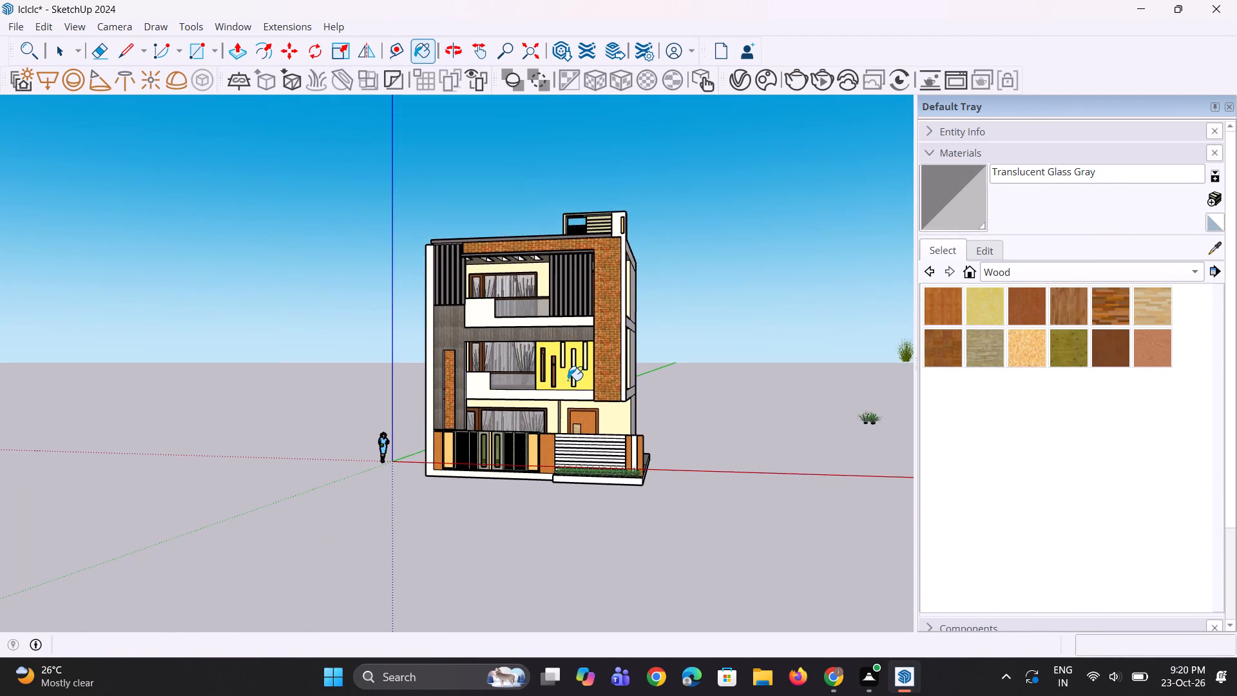
{"action": "scroll", "coordinate": [580, 407], "scroll_direction": "up", "scroll_amount": 8}
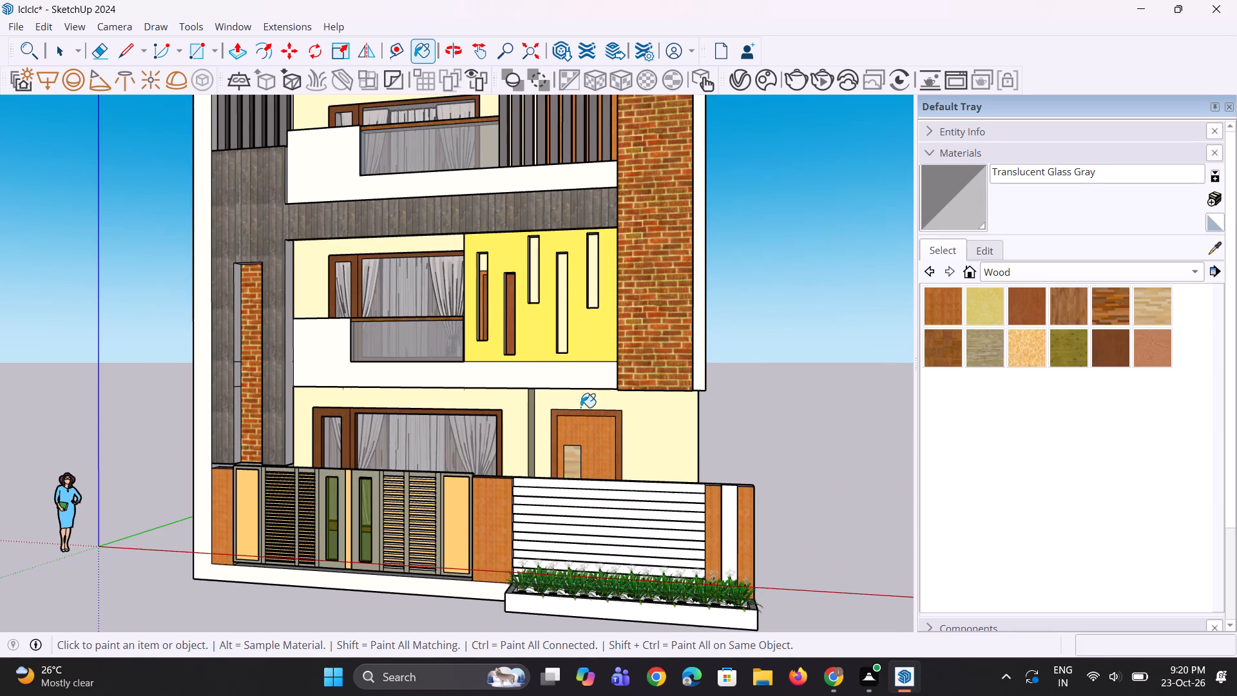
{"action": "scroll", "coordinate": [580, 407], "scroll_direction": "down", "scroll_amount": 3}
{"action": "middle_click_drag", "start_coordinate": [584, 407], "coordinate": [594, 421]}
{"action": "scroll", "coordinate": [597, 418], "scroll_direction": "up", "scroll_amount": 2}
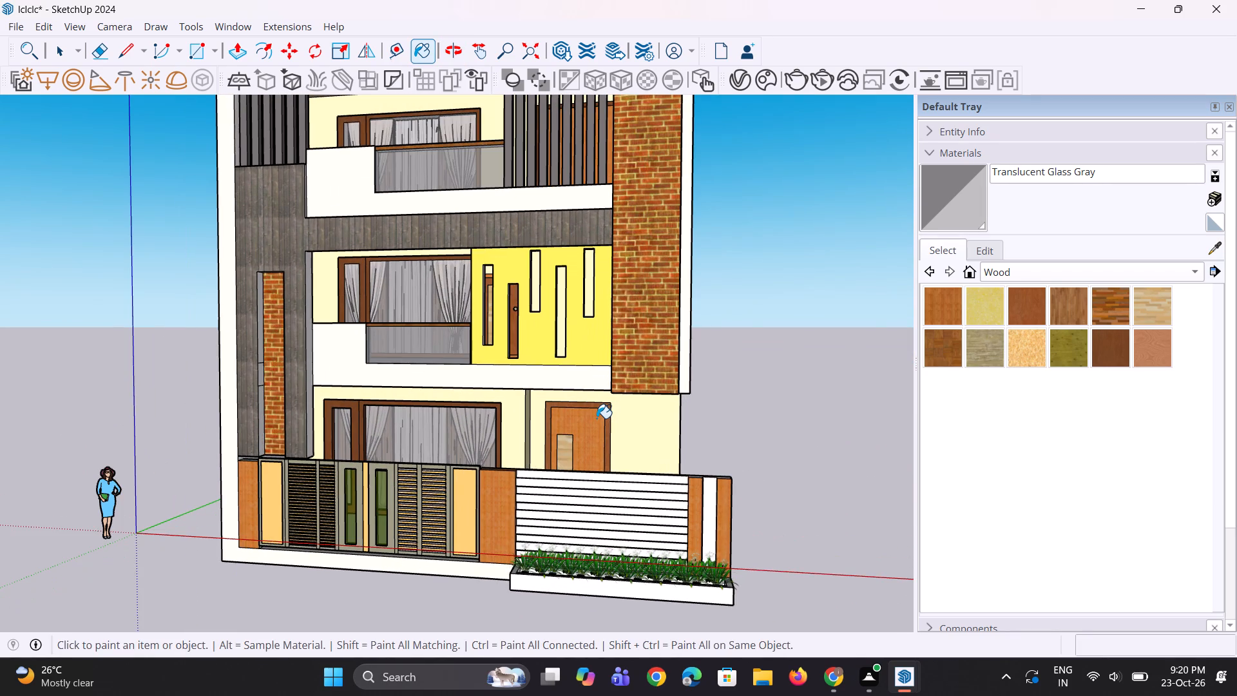
{"action": "key", "text": "space"}
{"action": "key", "text": "space"}
{"action": "scroll", "coordinate": [500, 466], "scroll_direction": "down", "scroll_amount": 7}
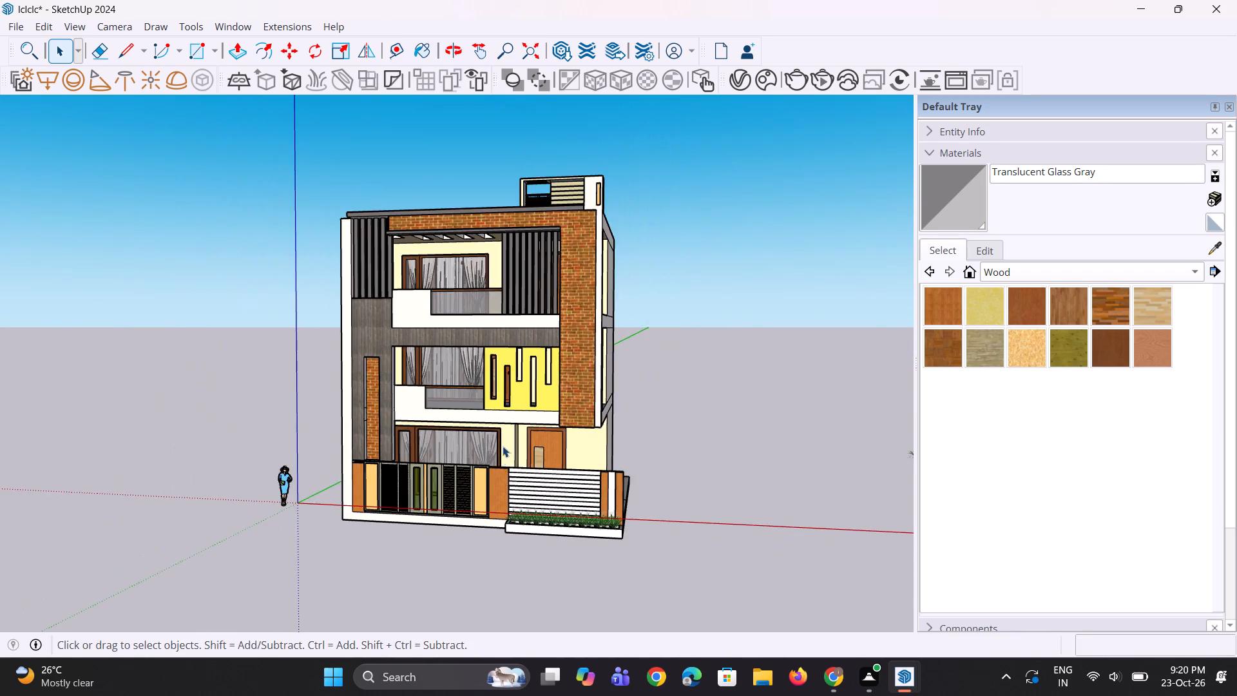
{"action": "middle_click_drag", "start_coordinate": [504, 436], "coordinate": [543, 436]}
{"action": "scroll", "coordinate": [565, 382], "scroll_direction": "up", "scroll_amount": 4}
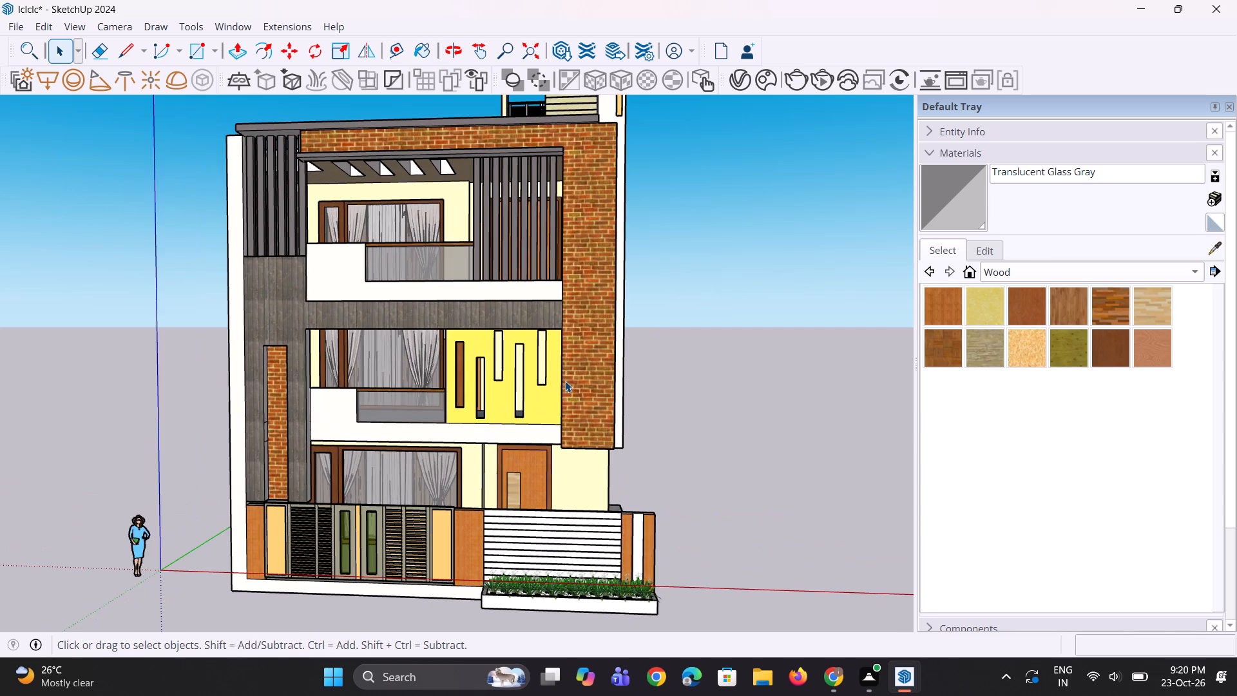
{"action": "scroll", "coordinate": [565, 381], "scroll_direction": "down", "scroll_amount": 5}
{"action": "scroll", "coordinate": [448, 175], "scroll_direction": "up", "scroll_amount": 2}
{"action": "scroll", "coordinate": [468, 268], "scroll_direction": "up", "scroll_amount": 1}
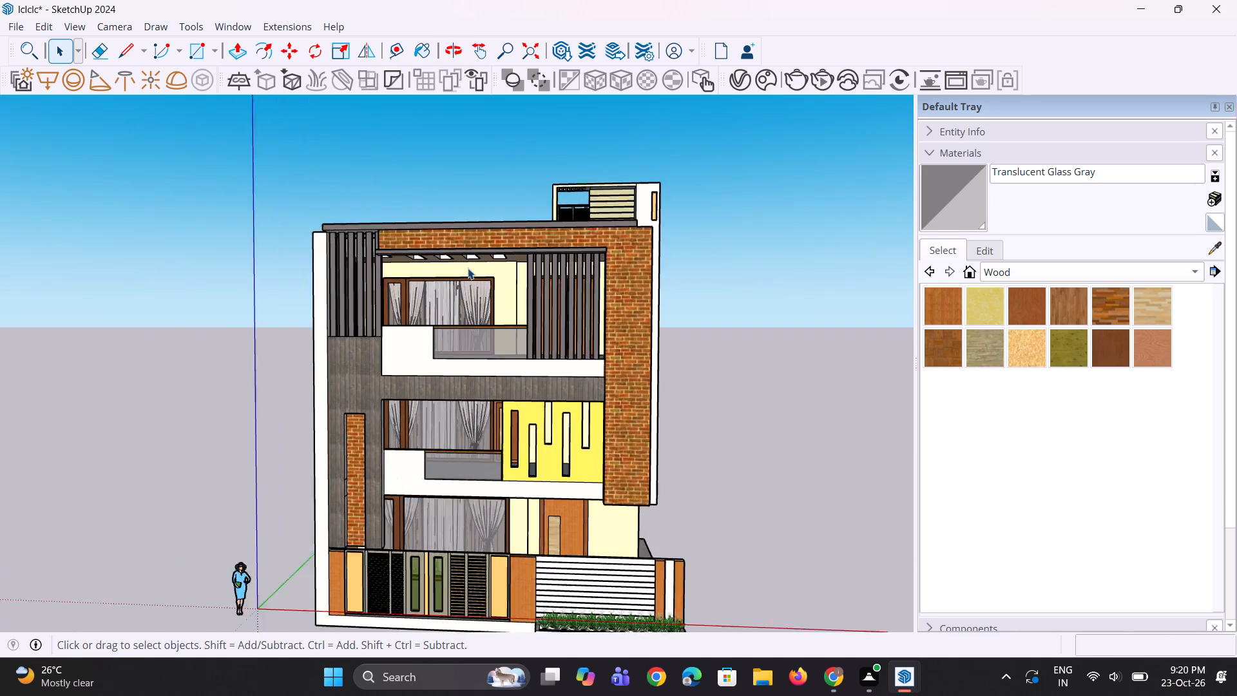
{"action": "scroll", "coordinate": [468, 268], "scroll_direction": "up", "scroll_amount": 1}
{"action": "scroll", "coordinate": [468, 268], "scroll_direction": "down", "scroll_amount": 1}
Save the model.
{"action": "key", "text": "ctrl+s"}
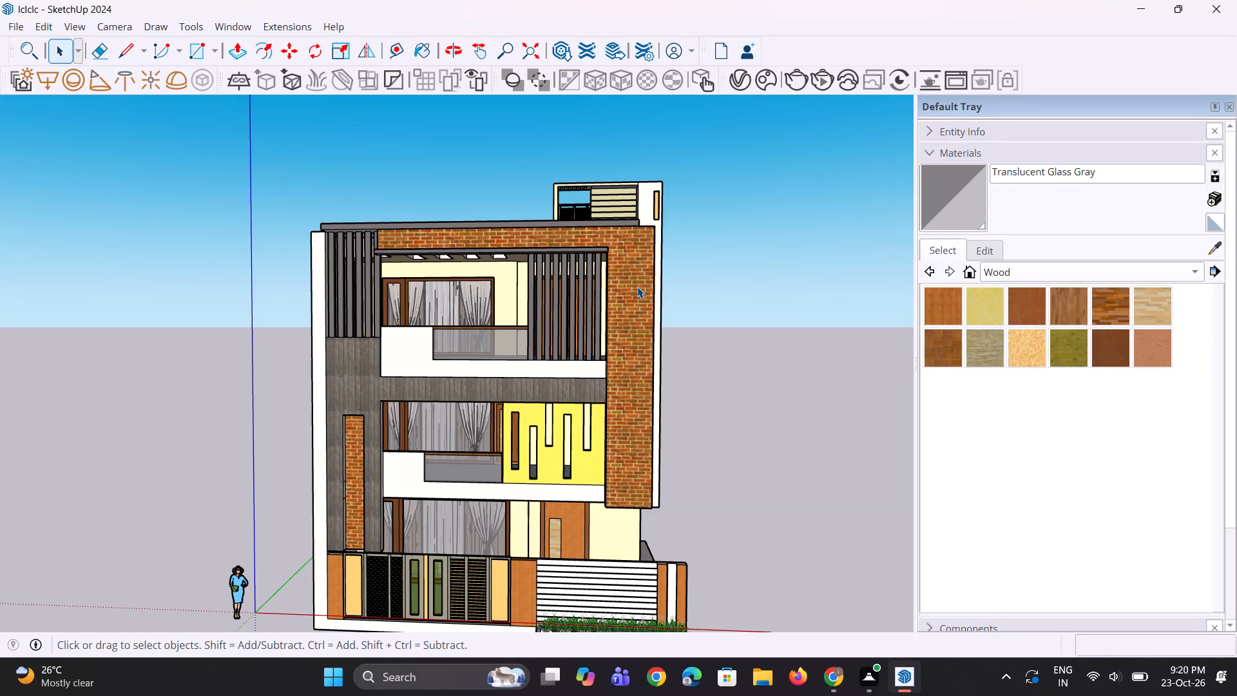
Frame the whole house in the front view and open the 2D graphic export for it.
{"action": "scroll", "coordinate": [577, 302], "scroll_direction": "down", "scroll_amount": 2}
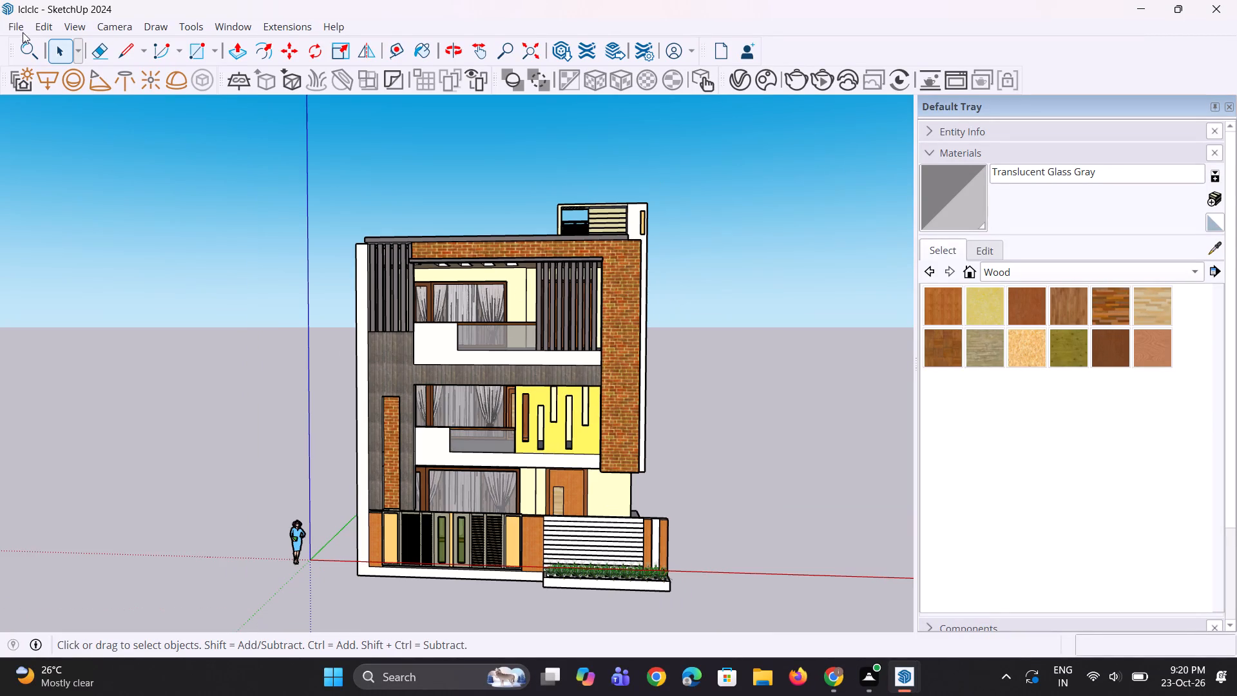
{"action": "left_click", "coordinate": [14, 18]}
{"action": "left_click", "coordinate": [14, 26]}
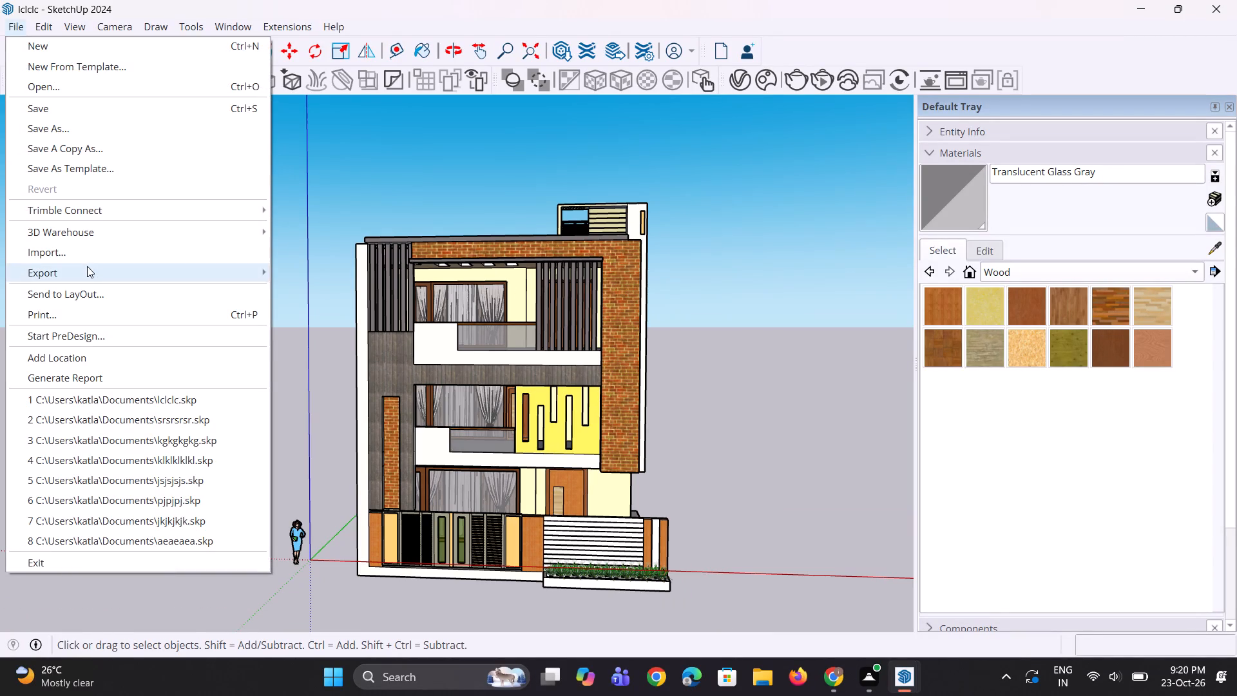
{"action": "left_click", "coordinate": [87, 266]}
{"action": "left_click", "coordinate": [324, 294]}
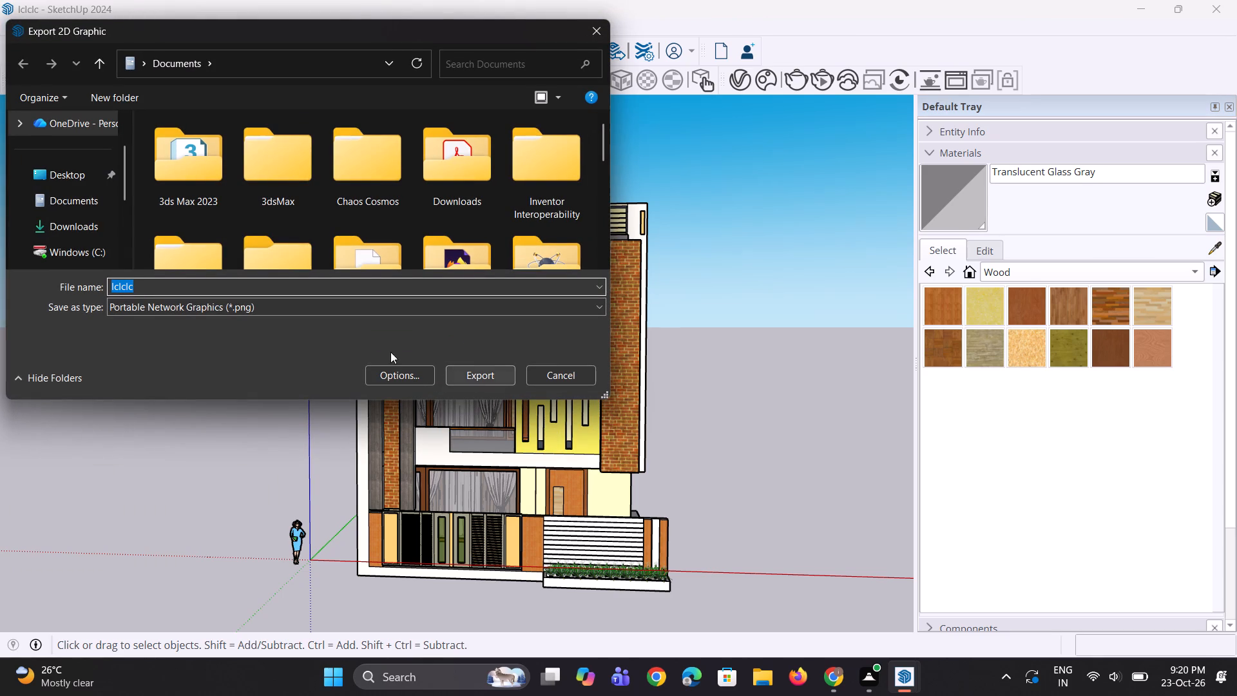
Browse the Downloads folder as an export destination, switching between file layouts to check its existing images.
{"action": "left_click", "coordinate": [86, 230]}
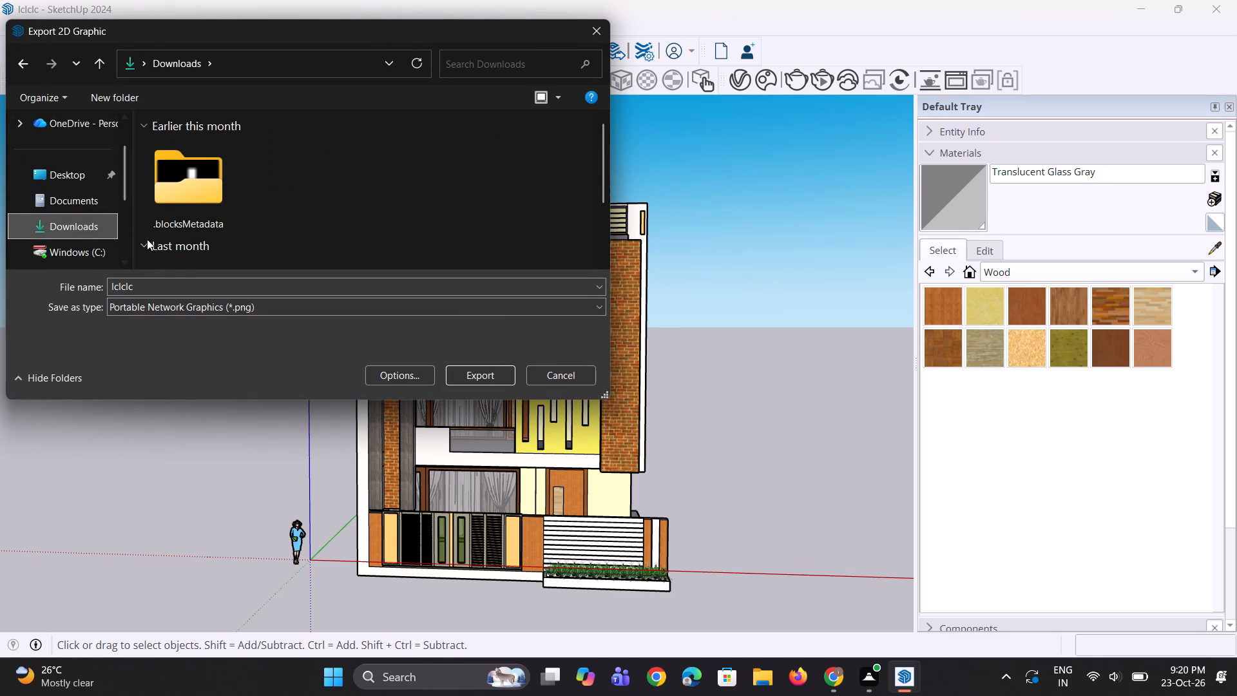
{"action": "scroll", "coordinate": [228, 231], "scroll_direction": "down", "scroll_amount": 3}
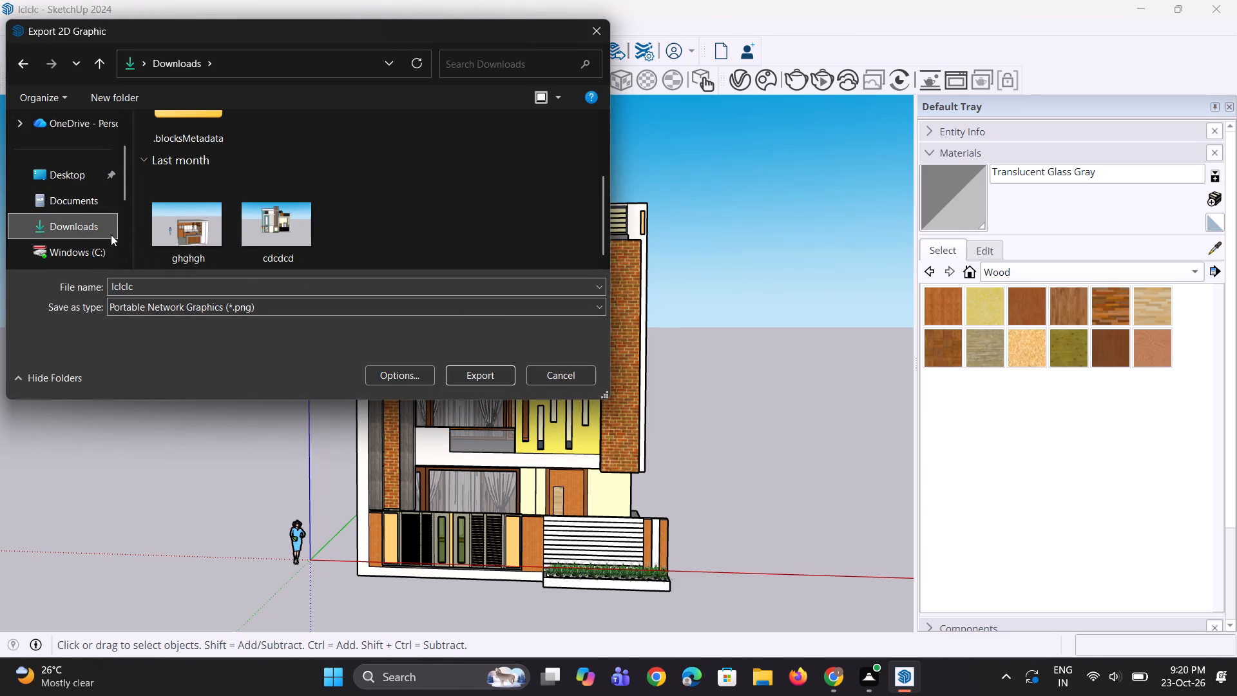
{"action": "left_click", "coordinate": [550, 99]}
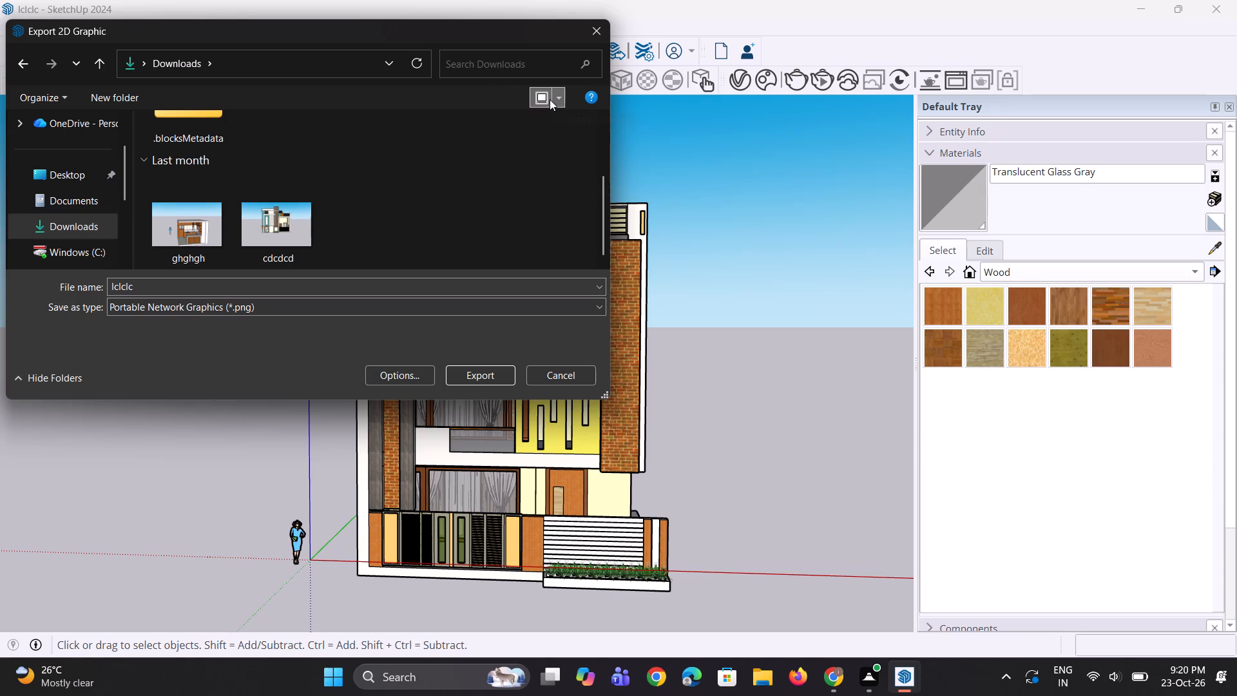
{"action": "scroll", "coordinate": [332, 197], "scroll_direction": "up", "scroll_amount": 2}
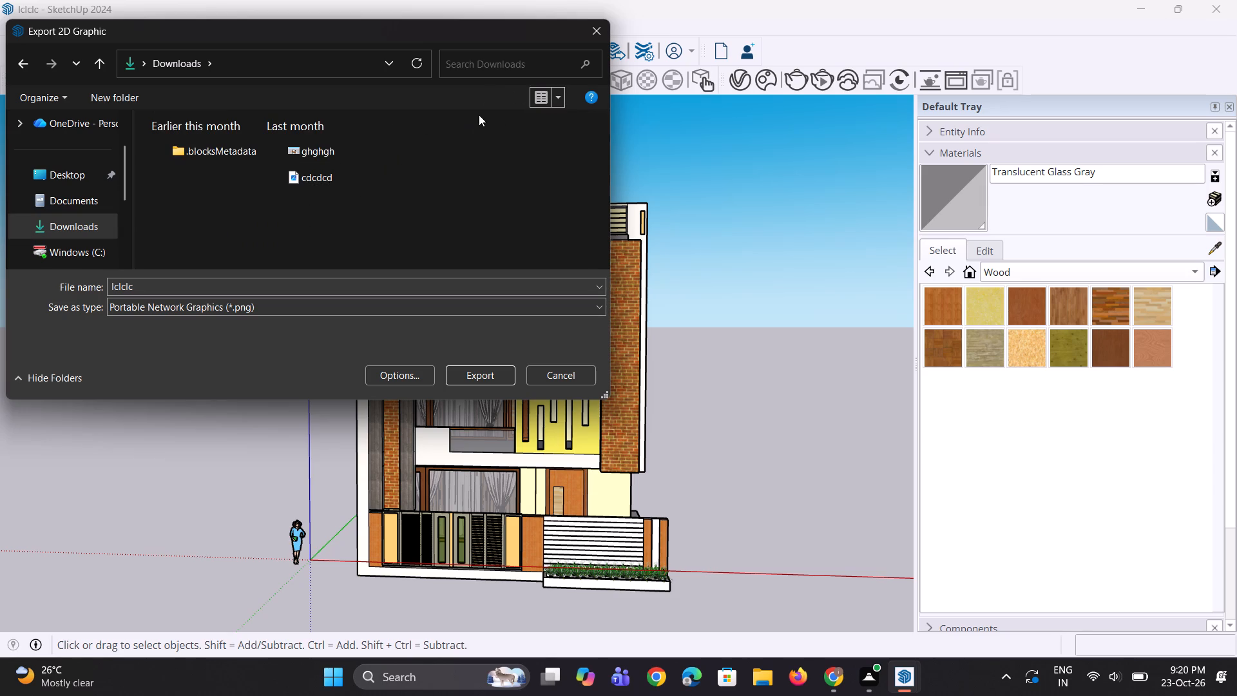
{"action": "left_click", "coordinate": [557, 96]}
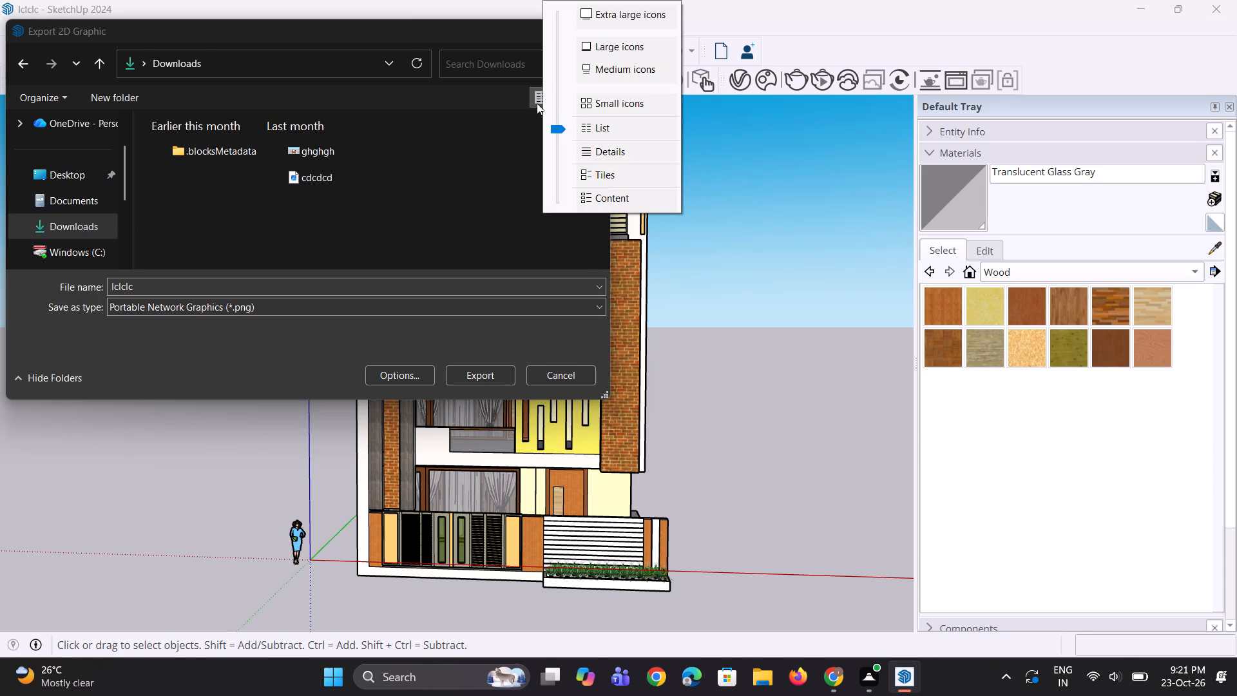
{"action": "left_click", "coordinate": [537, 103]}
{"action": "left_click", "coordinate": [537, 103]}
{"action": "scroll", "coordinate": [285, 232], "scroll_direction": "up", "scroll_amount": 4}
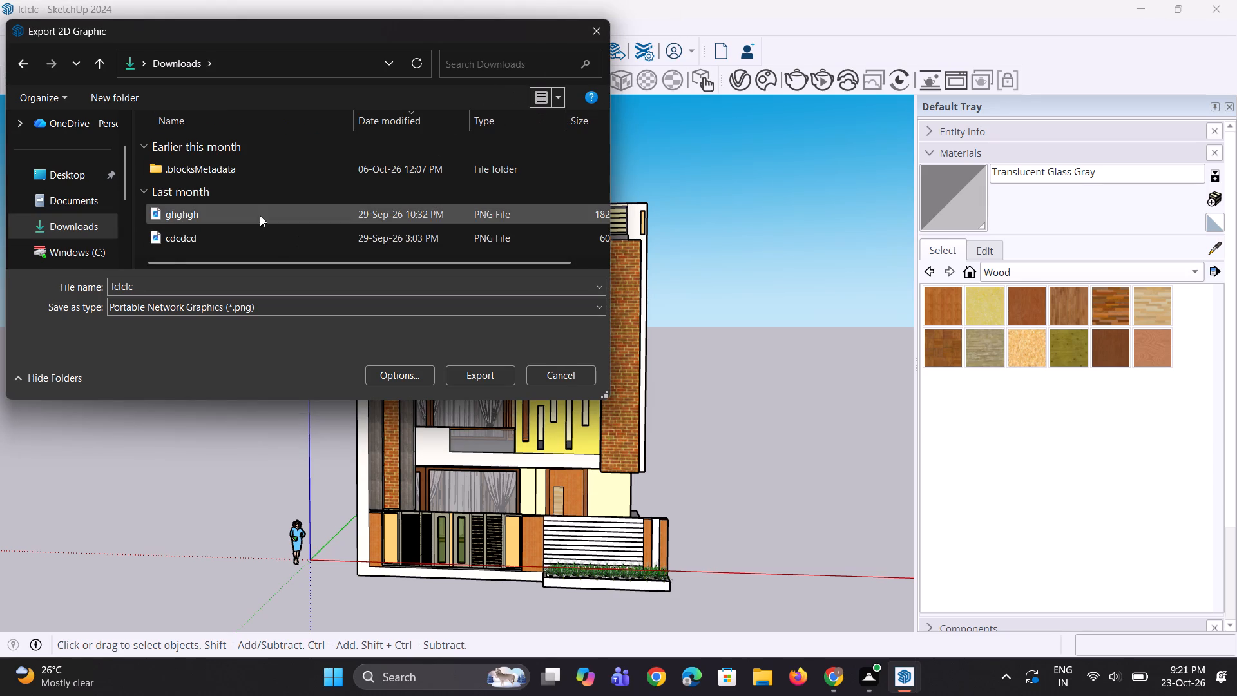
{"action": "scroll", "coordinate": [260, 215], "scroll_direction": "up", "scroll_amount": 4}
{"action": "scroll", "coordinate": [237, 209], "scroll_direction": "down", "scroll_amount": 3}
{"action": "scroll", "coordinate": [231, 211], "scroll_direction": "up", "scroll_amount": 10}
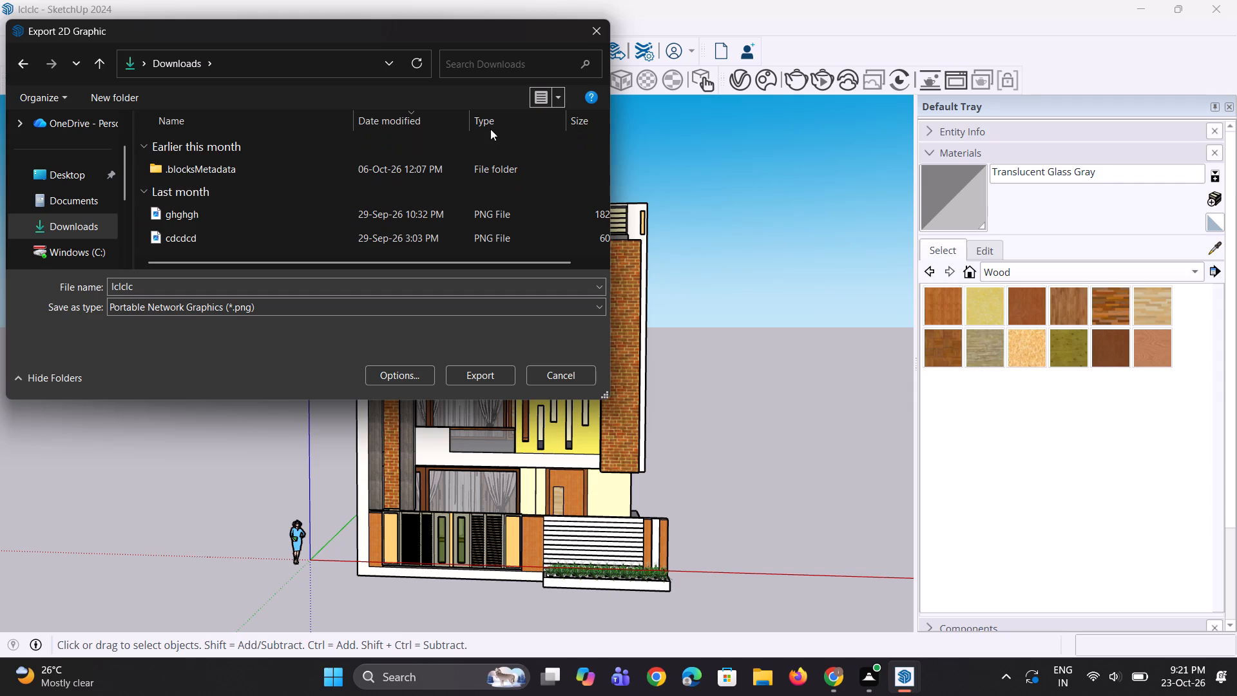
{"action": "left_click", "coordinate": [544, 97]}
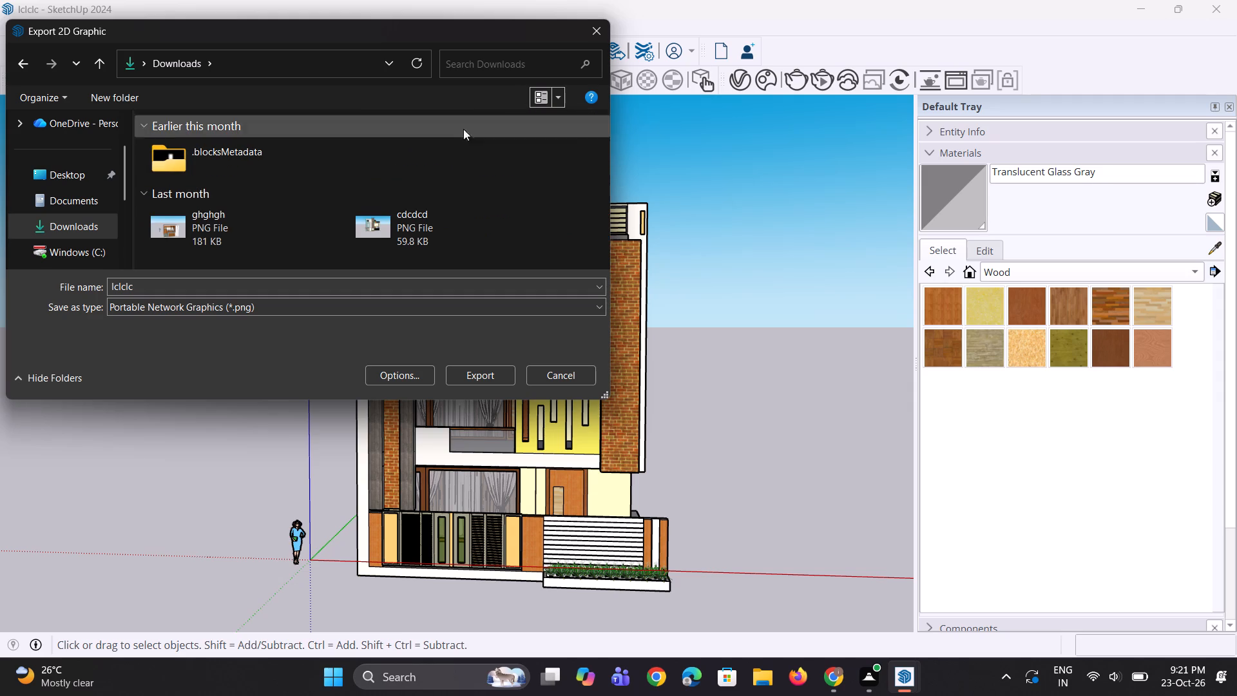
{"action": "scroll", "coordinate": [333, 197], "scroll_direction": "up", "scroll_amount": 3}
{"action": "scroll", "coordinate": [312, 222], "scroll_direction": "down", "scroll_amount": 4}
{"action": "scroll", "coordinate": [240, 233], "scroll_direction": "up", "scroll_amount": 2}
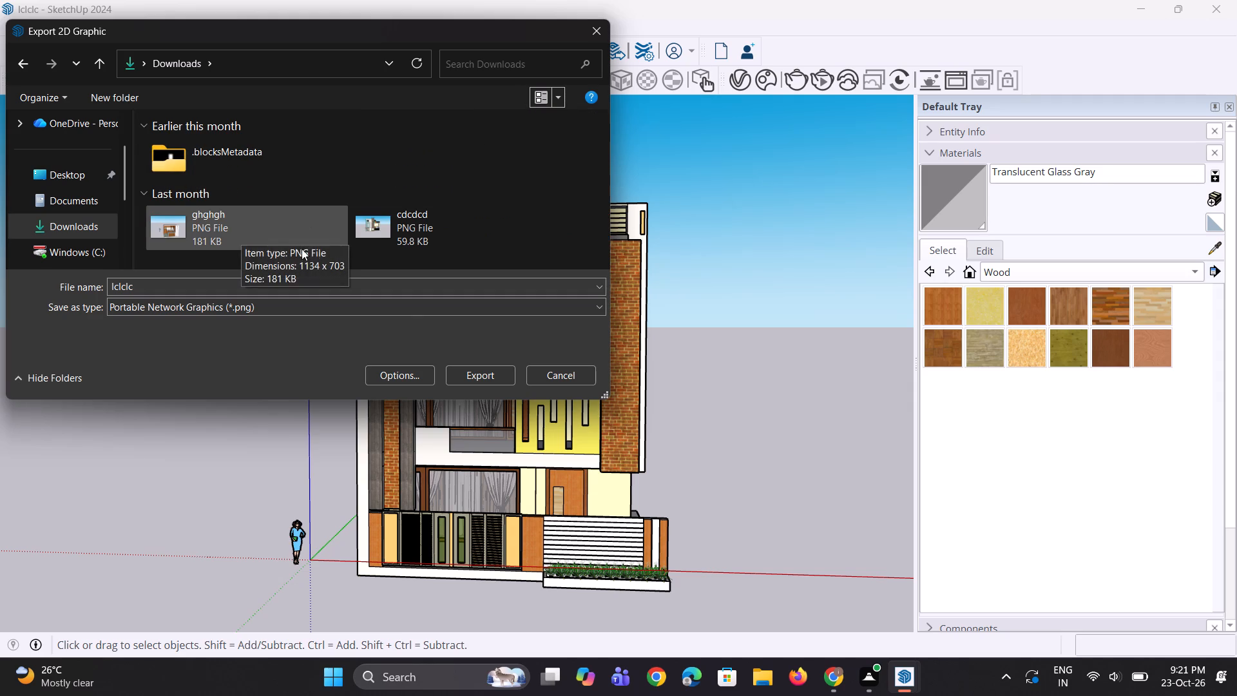
Export the front view to the Documents folder as a PNG image named lclclc.
{"action": "left_click", "coordinate": [65, 197]}
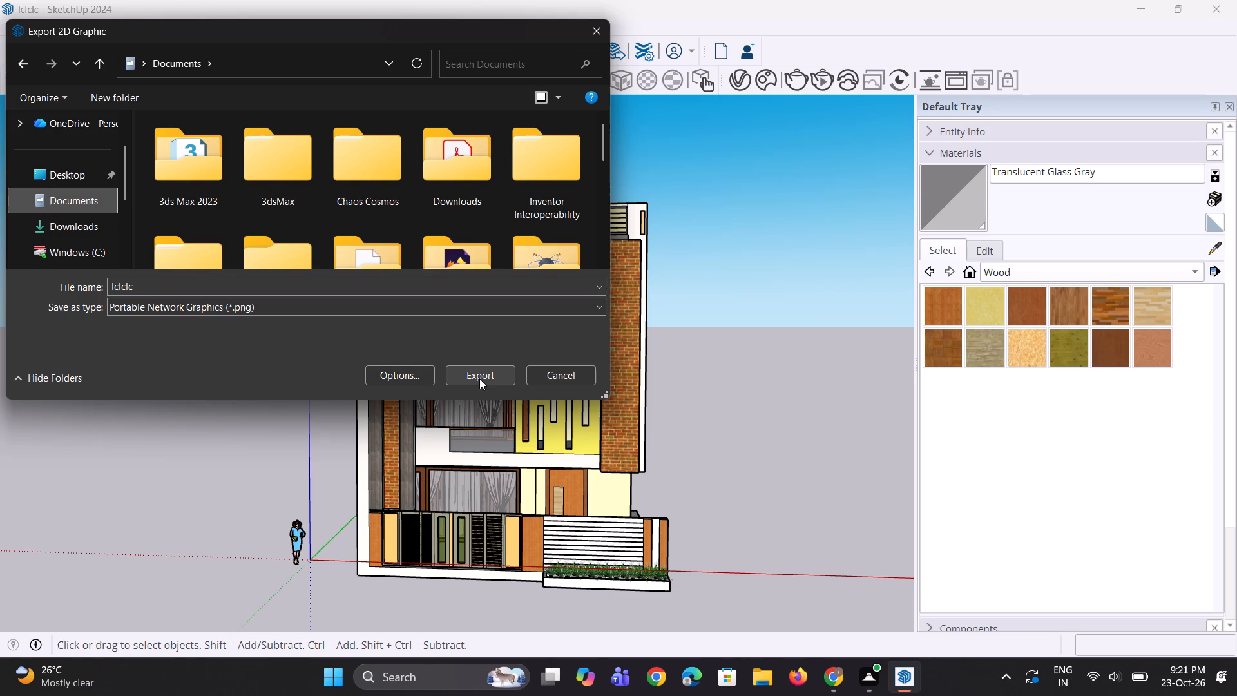
{"action": "scroll", "coordinate": [312, 210], "scroll_direction": "down", "scroll_amount": 8}
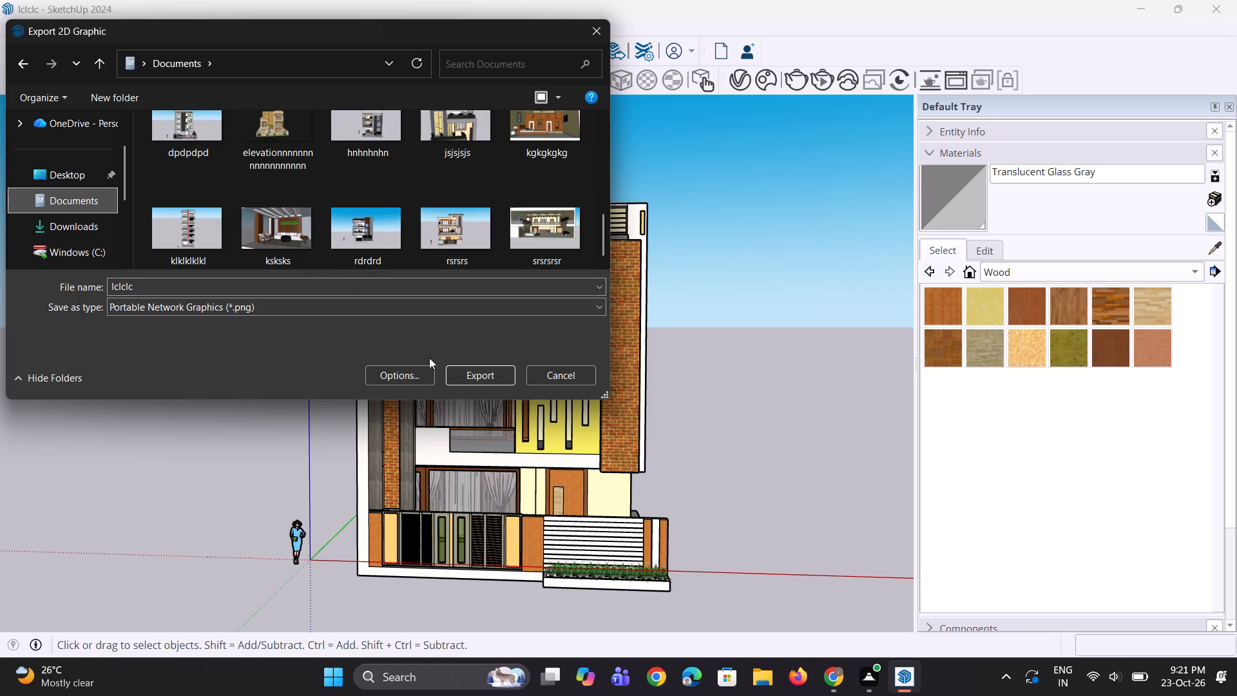
{"action": "left_click", "coordinate": [474, 378]}
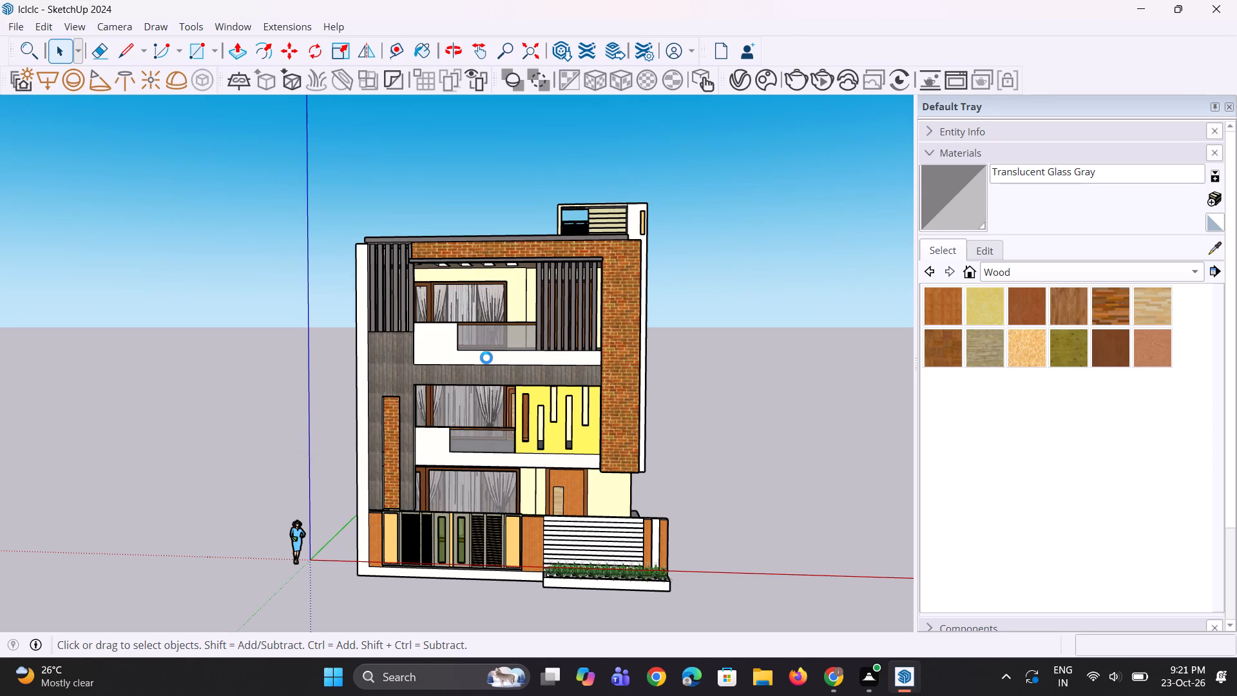